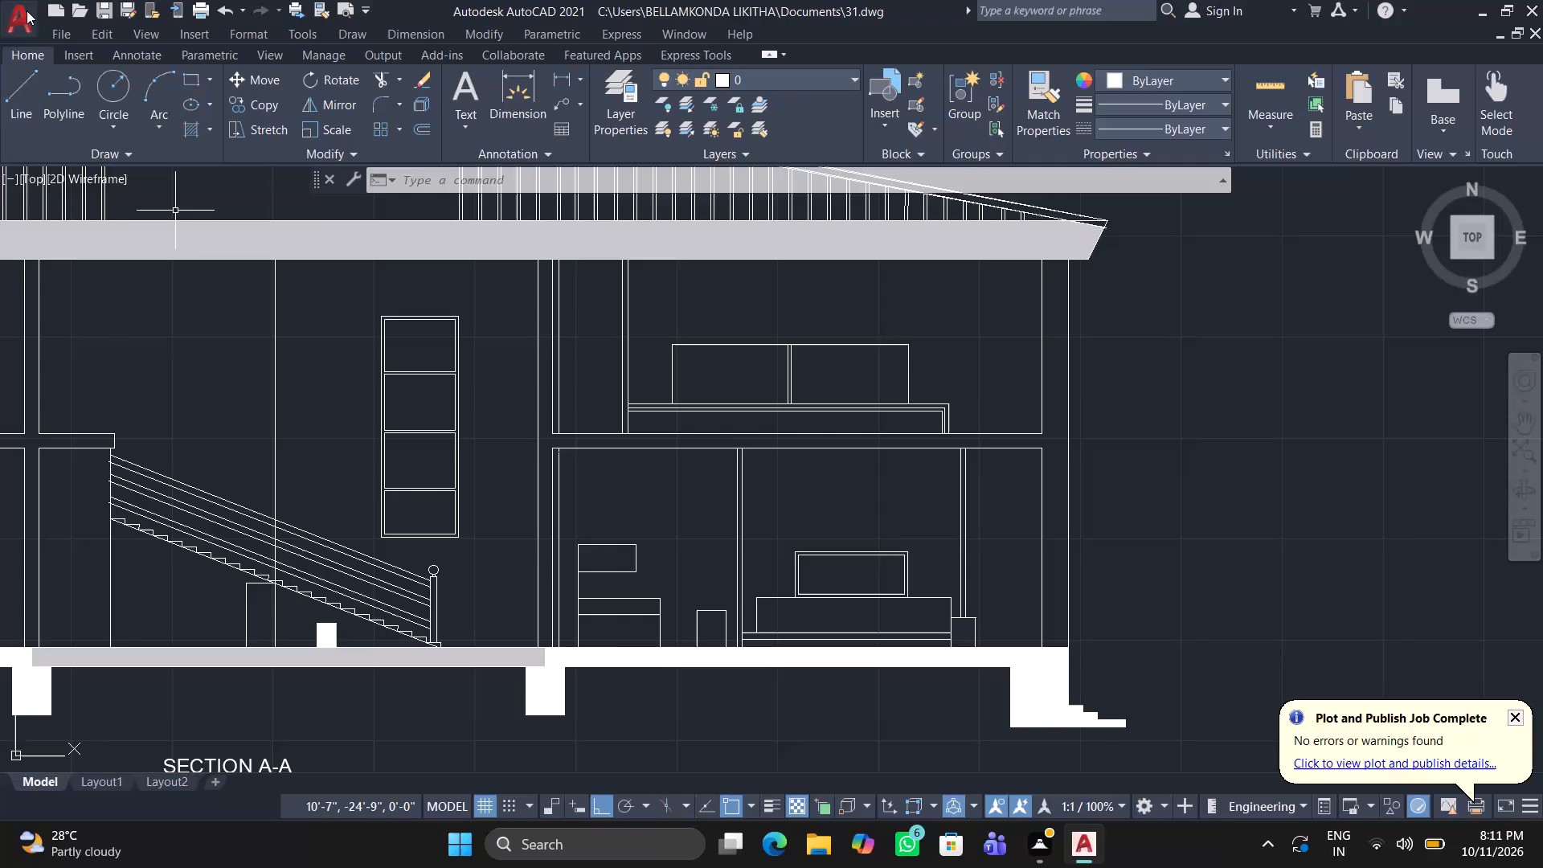
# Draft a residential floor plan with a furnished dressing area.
# Create a new drawing from the acad.dwt template.
pyautogui.click(20, 10)
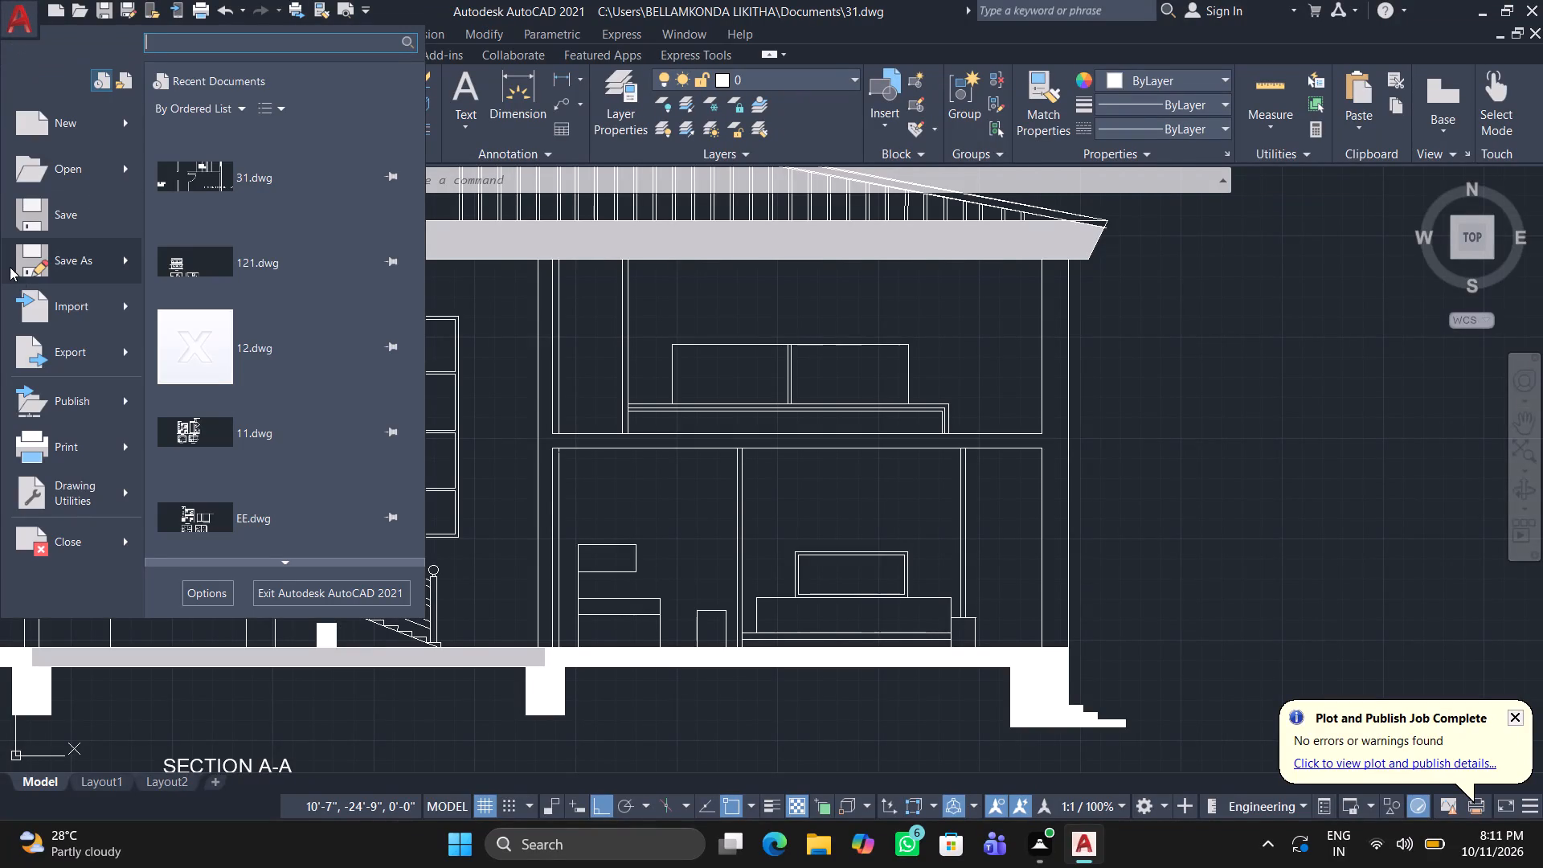
pyautogui.click(69, 121)
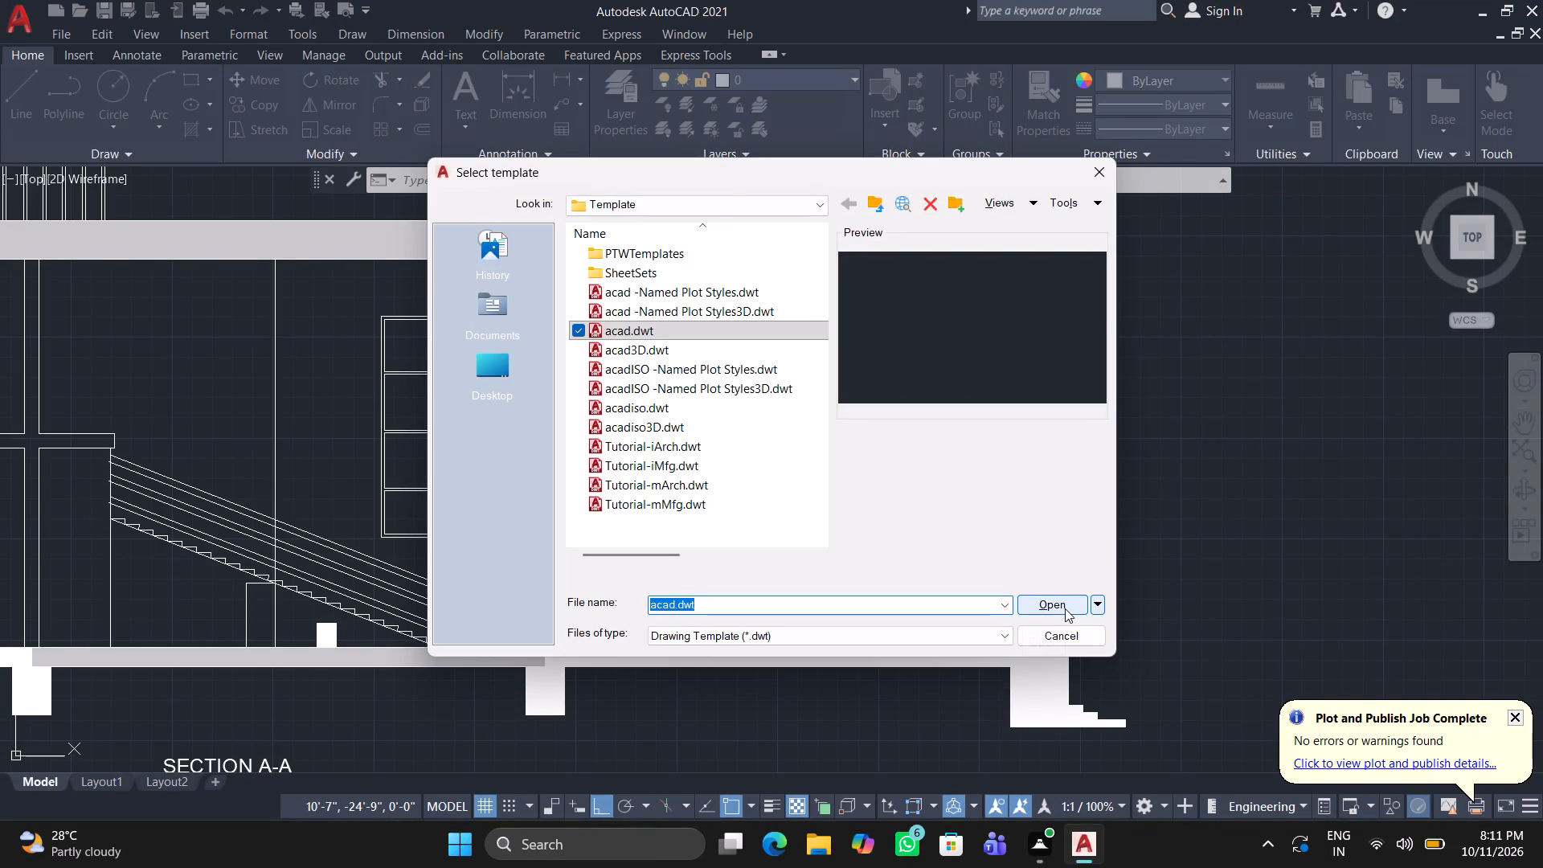
pyautogui.click(1064, 607)
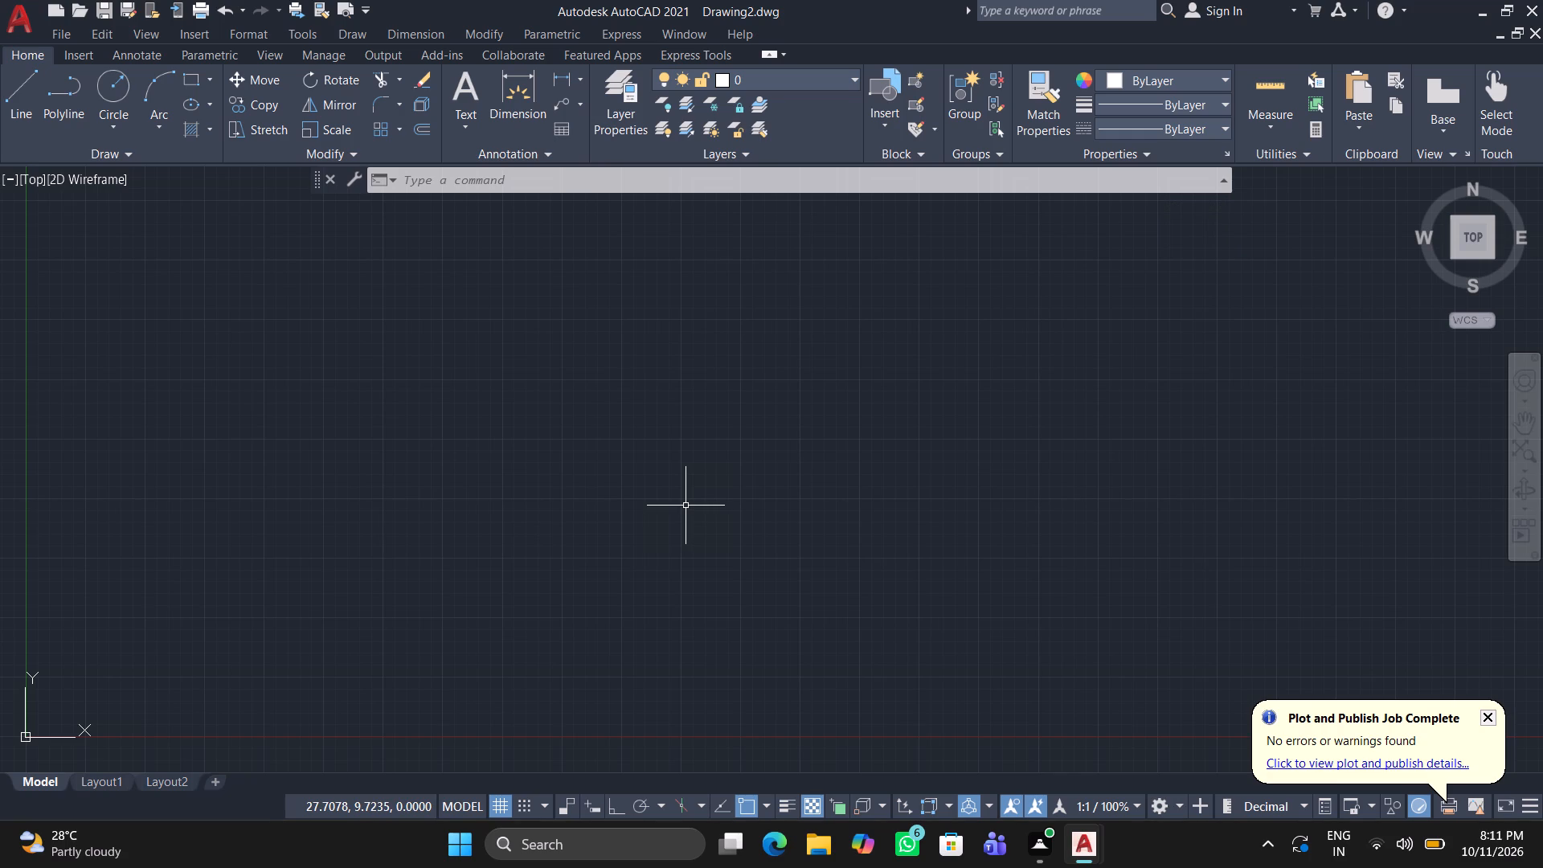
# Set the drawing's length units to Engineering with 0'-0" precision.
pyautogui.write('UN')
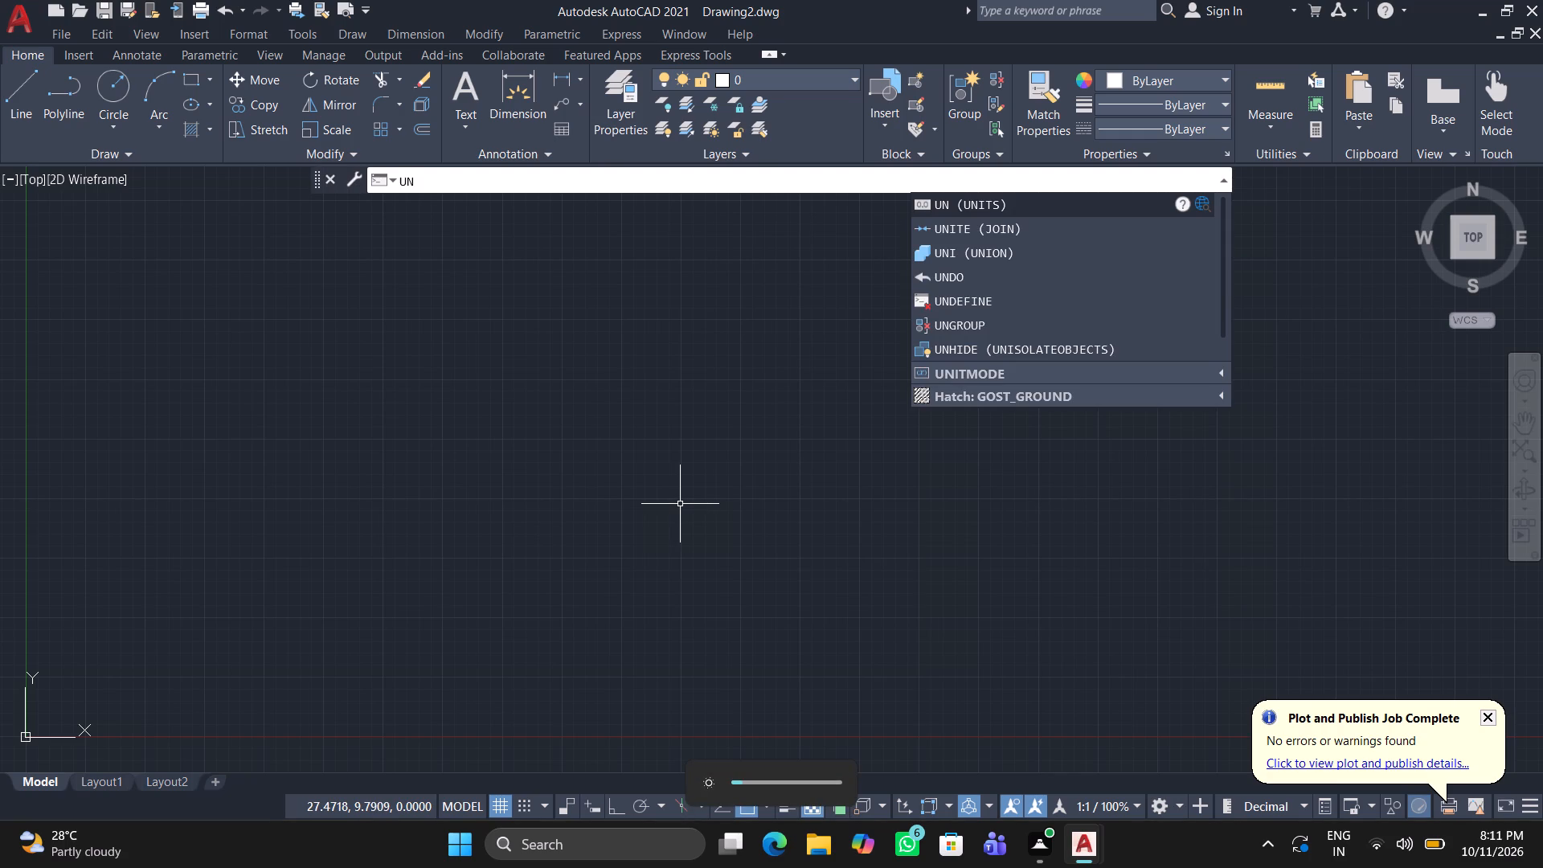
pyautogui.press('Return')
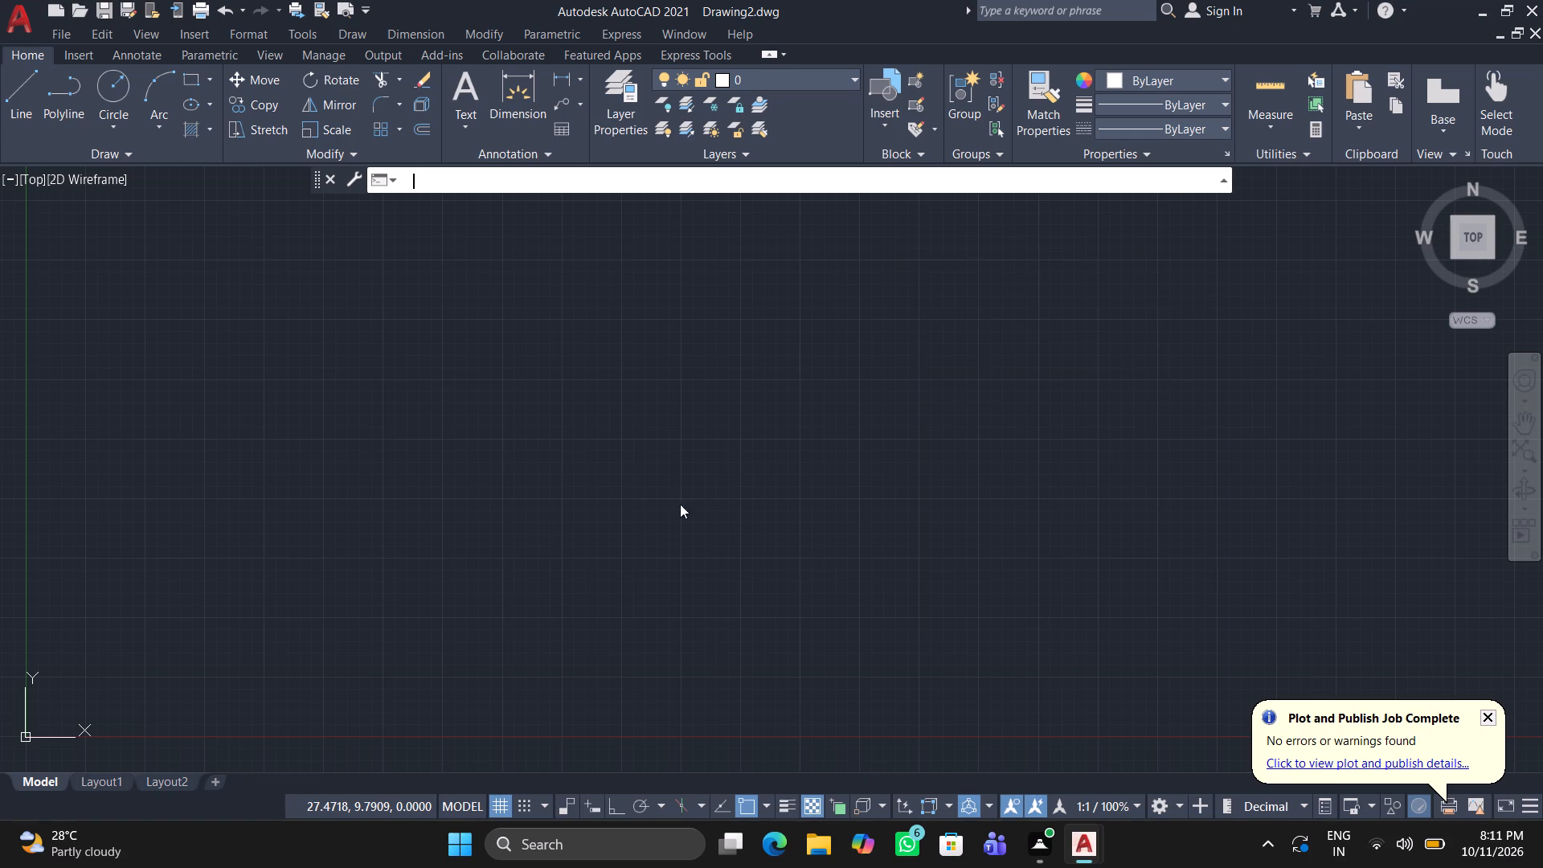
pyautogui.click(743, 272)
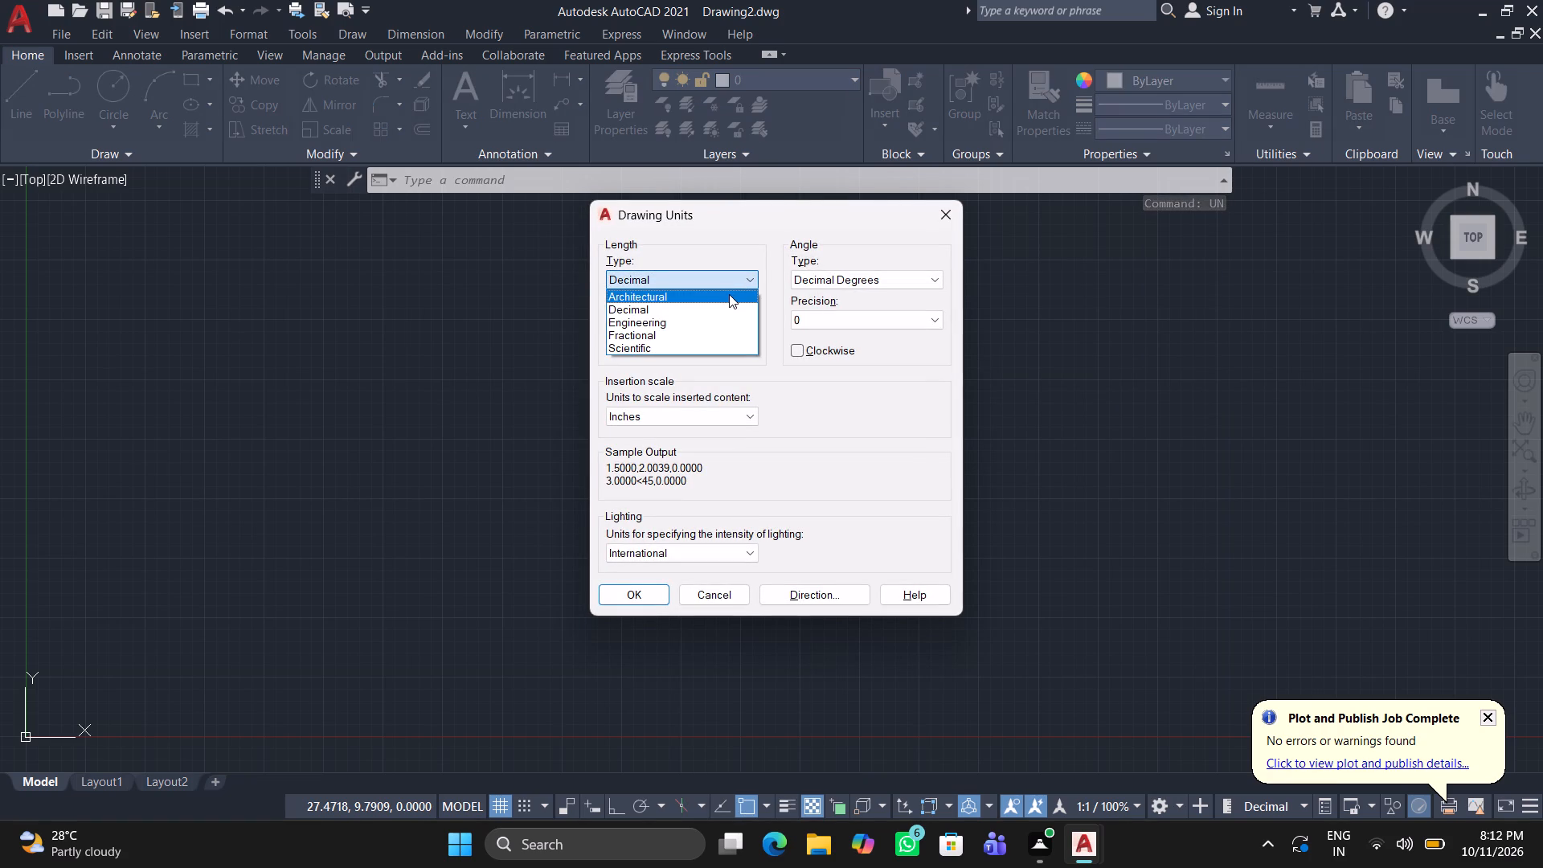
pyautogui.click(696, 321)
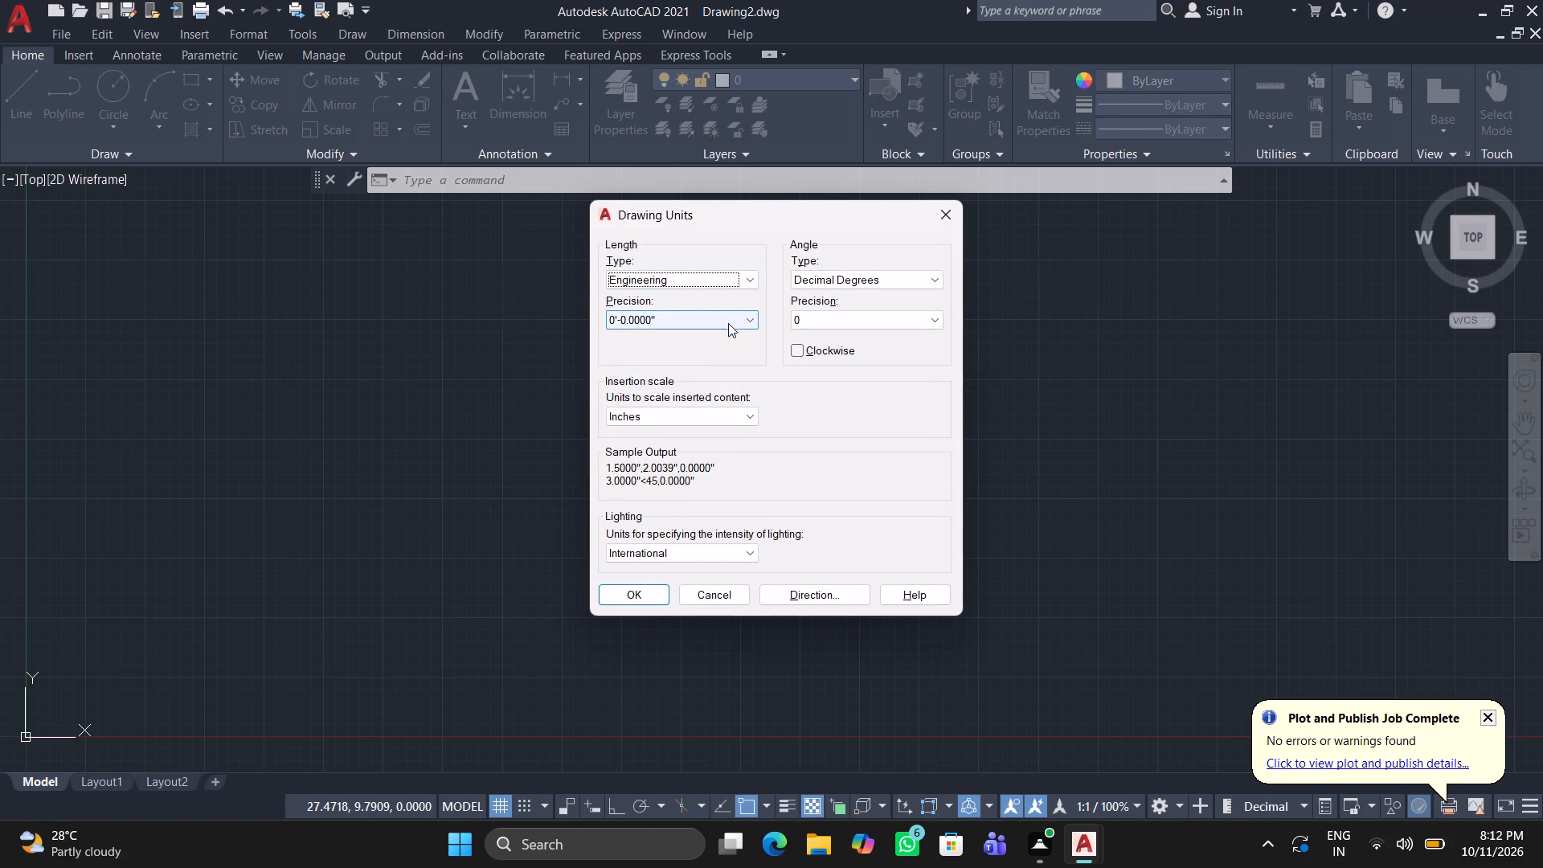
pyautogui.click(738, 317)
pyautogui.click(720, 333)
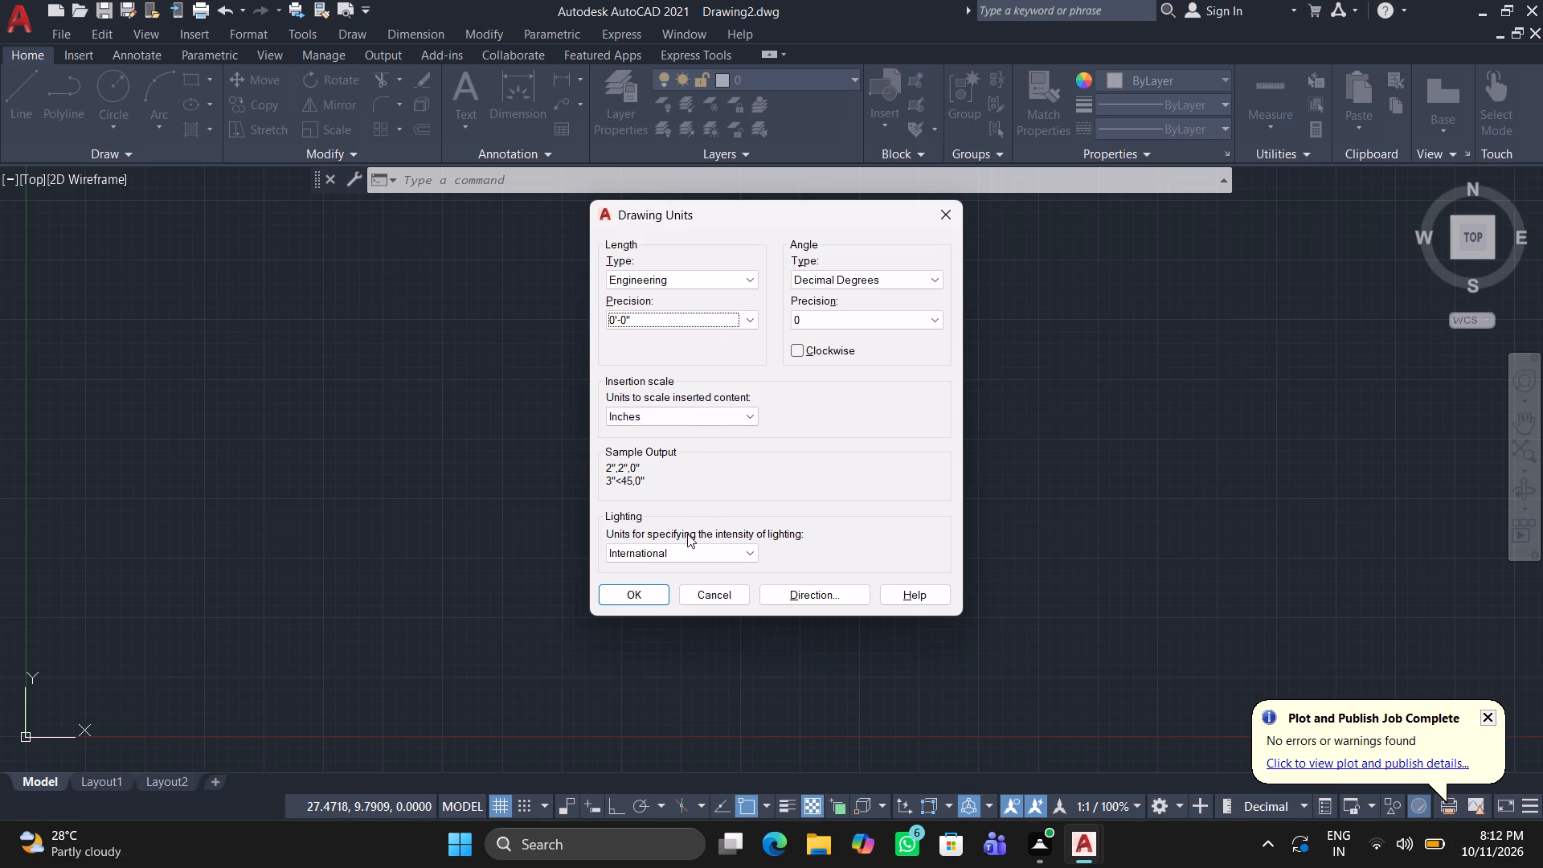
pyautogui.click(641, 589)
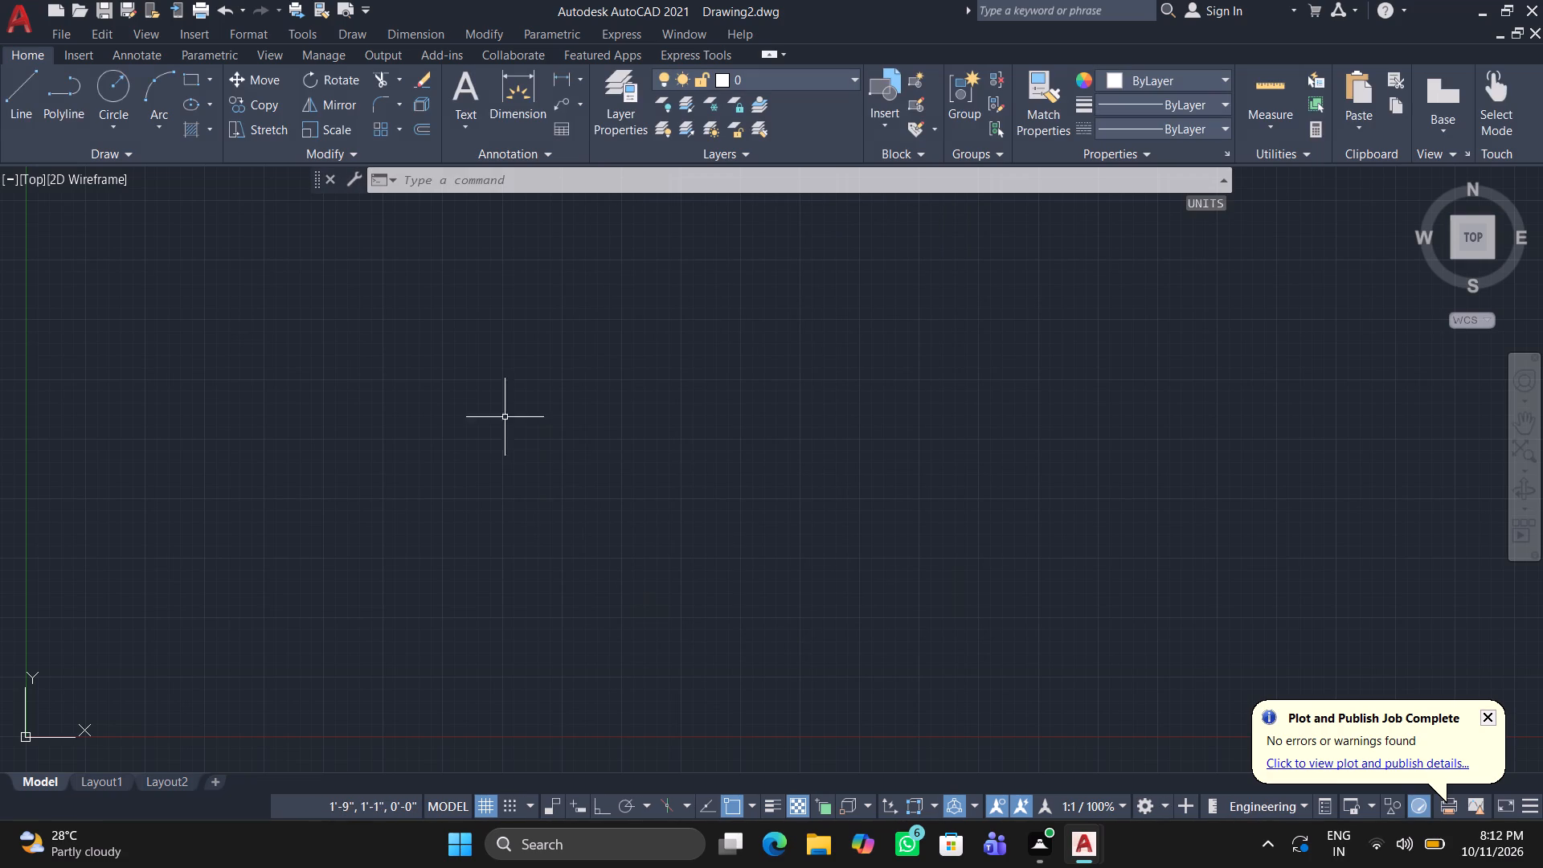
# Start a horizontal line in the upper part of the empty drawing, with Ortho mode on.
pyautogui.press('l')
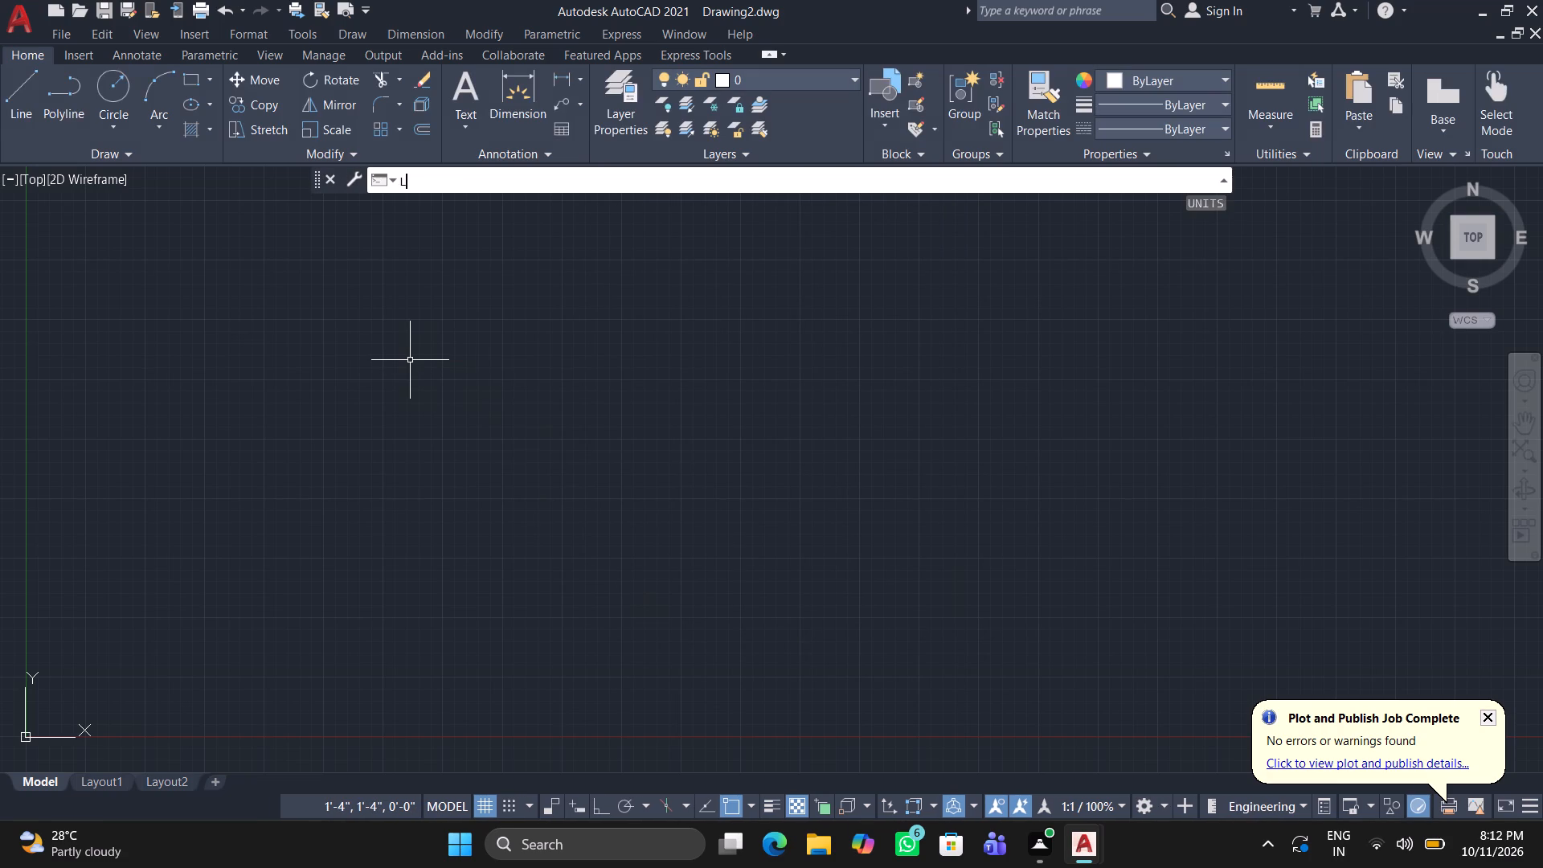
pyautogui.press('Return')
pyautogui.click(384, 269)
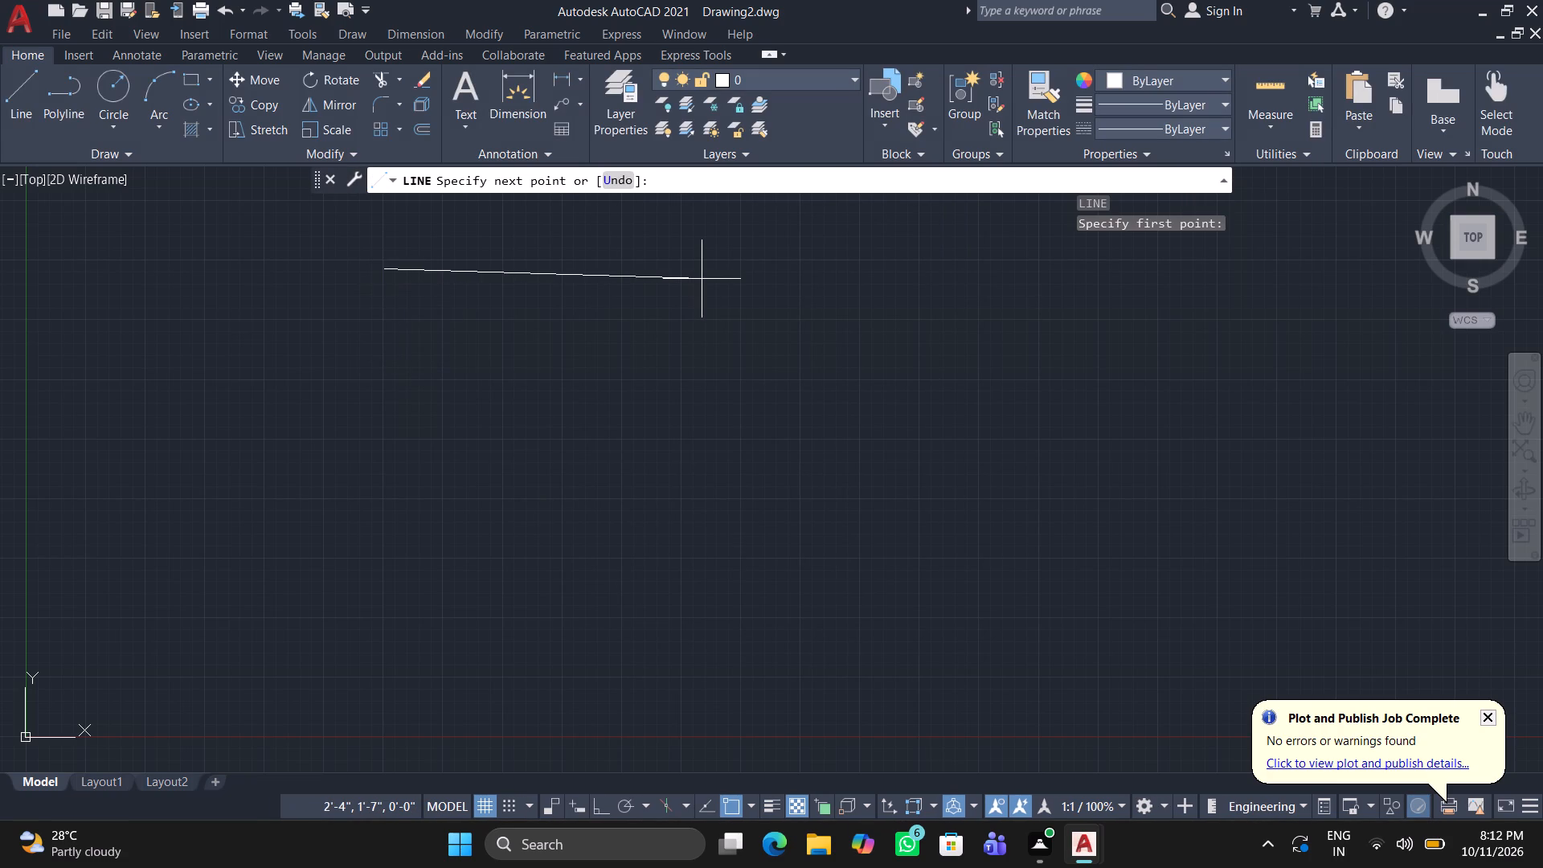
pyautogui.press('F8')
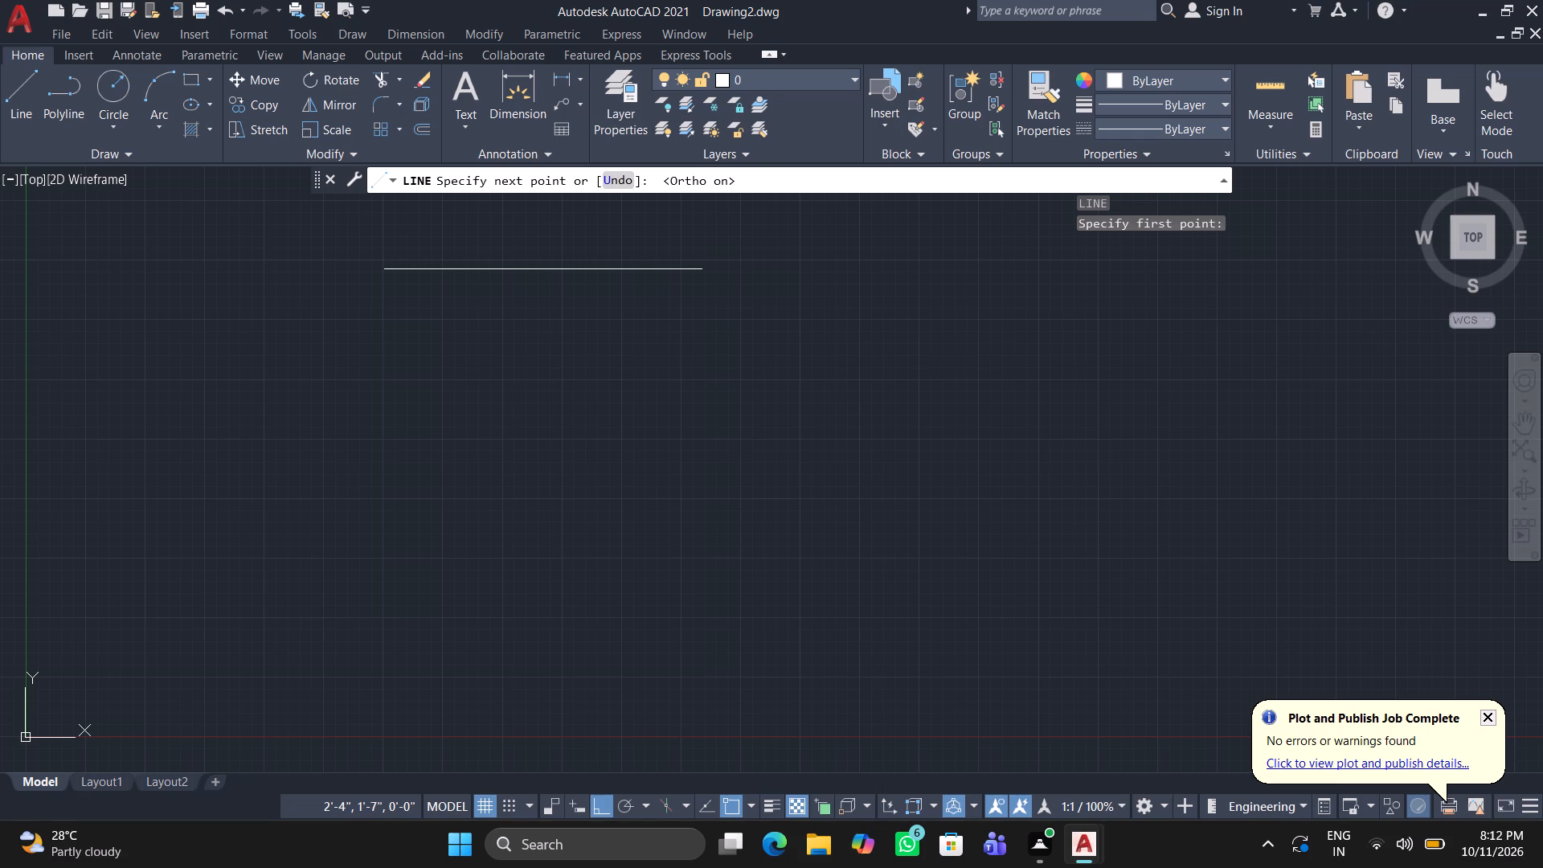
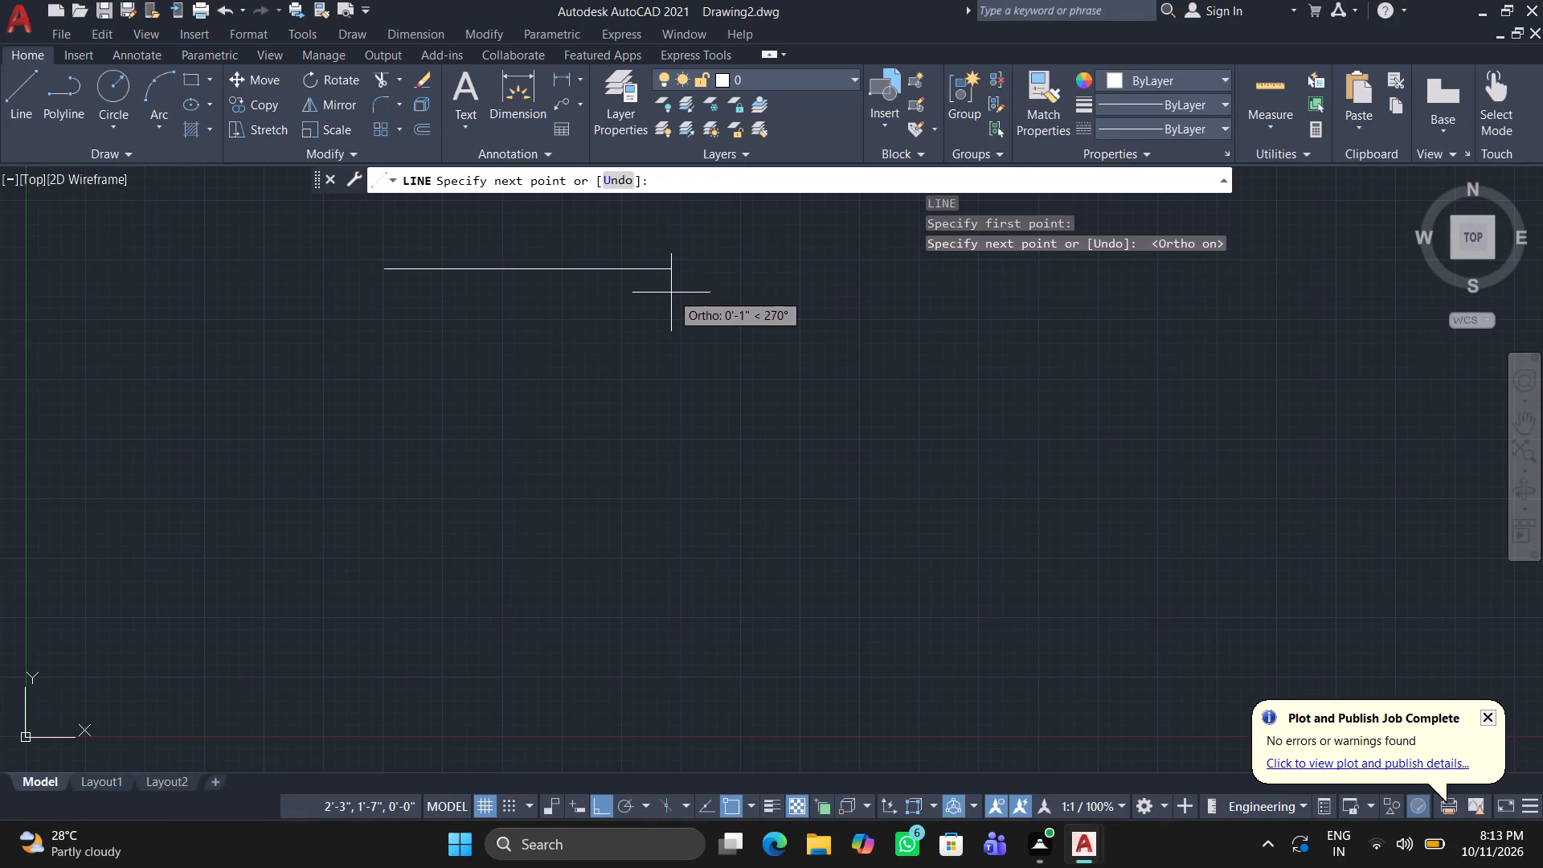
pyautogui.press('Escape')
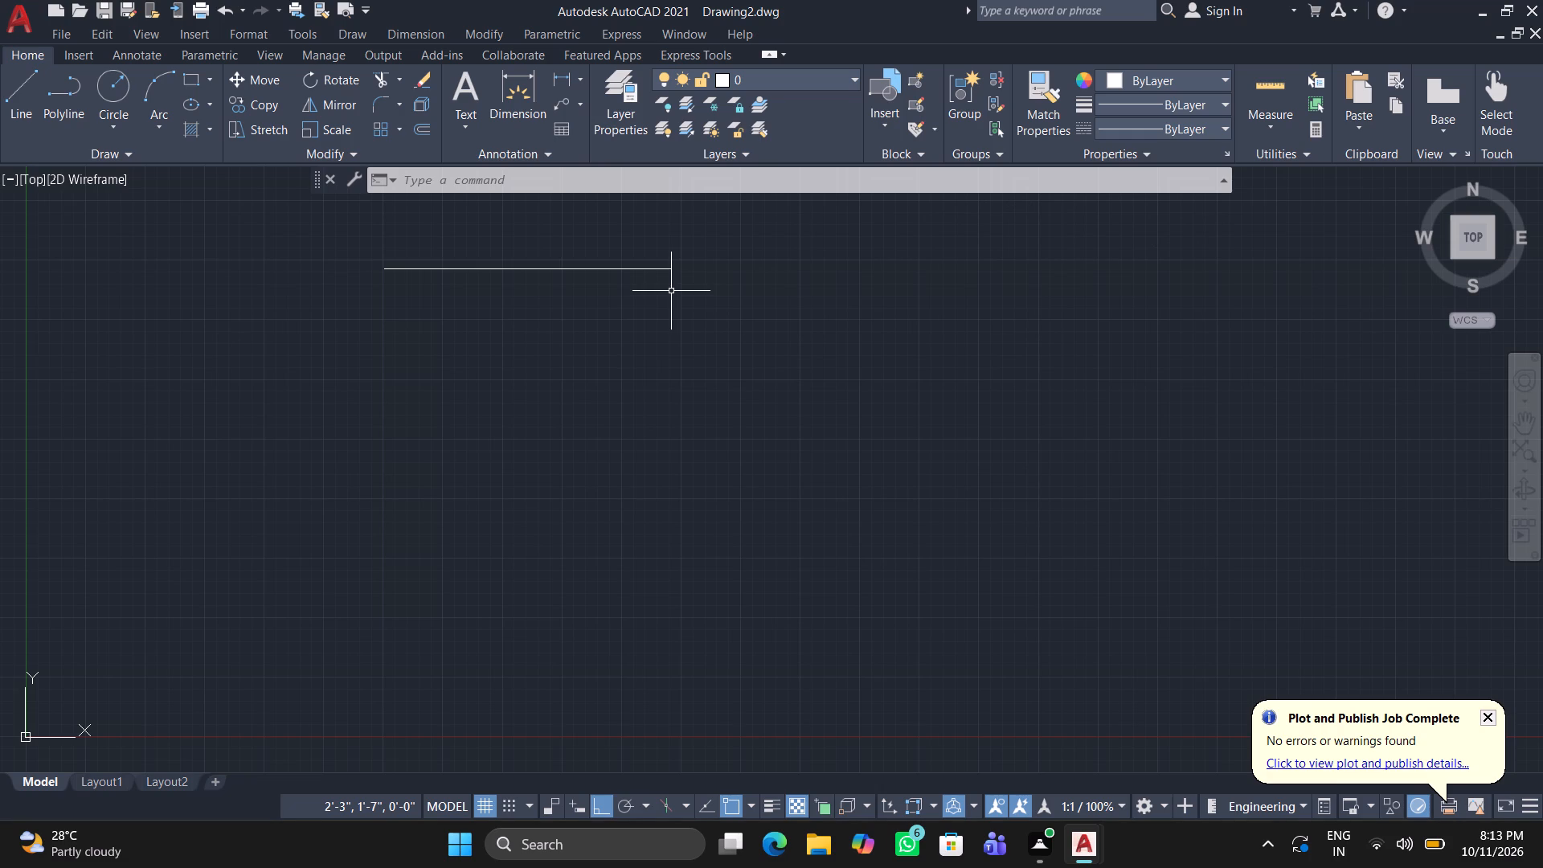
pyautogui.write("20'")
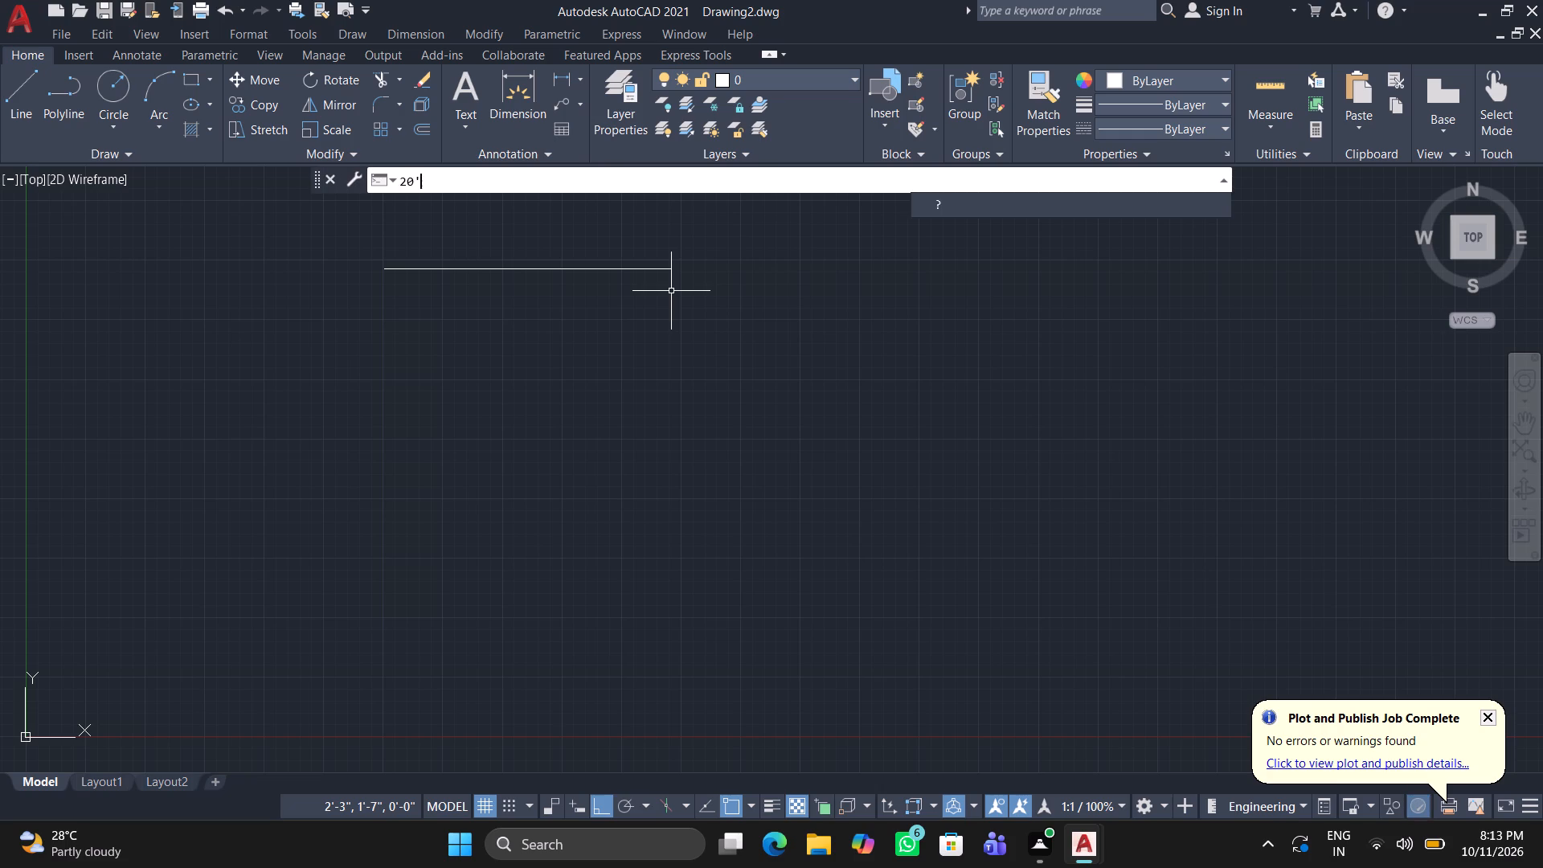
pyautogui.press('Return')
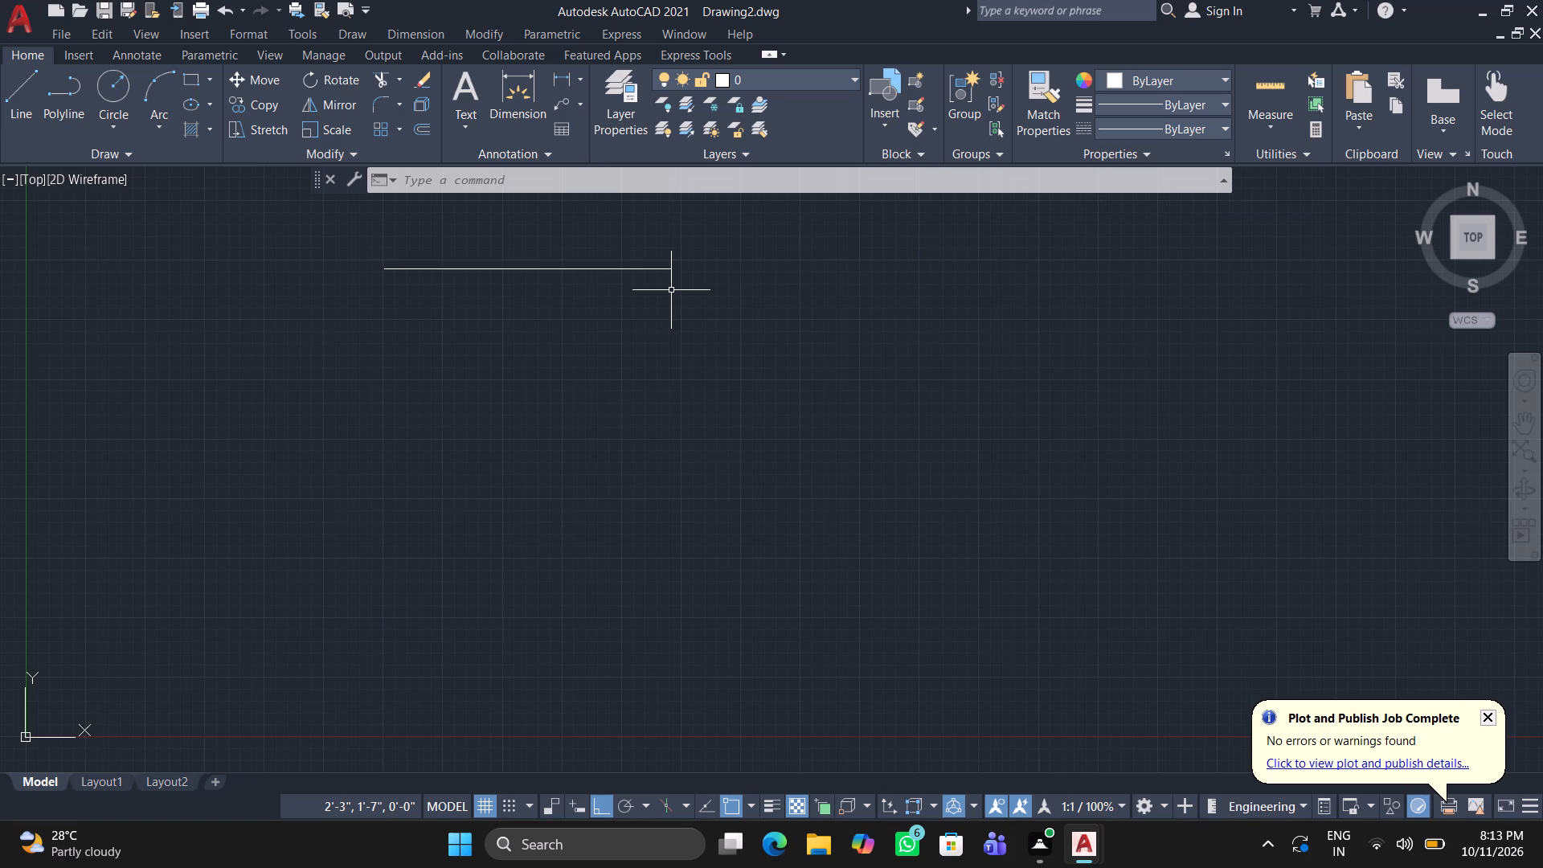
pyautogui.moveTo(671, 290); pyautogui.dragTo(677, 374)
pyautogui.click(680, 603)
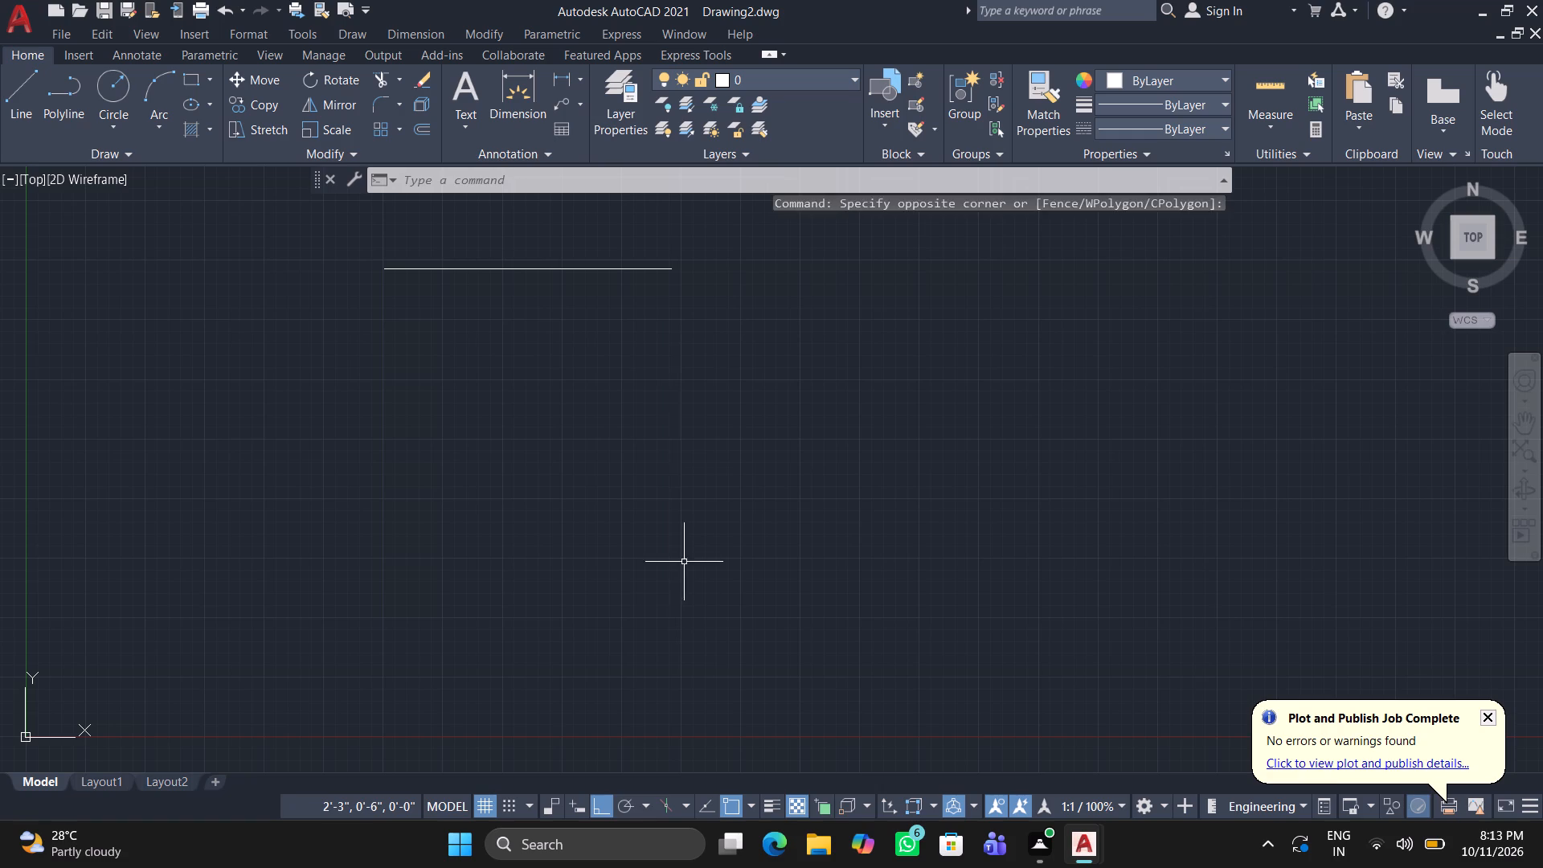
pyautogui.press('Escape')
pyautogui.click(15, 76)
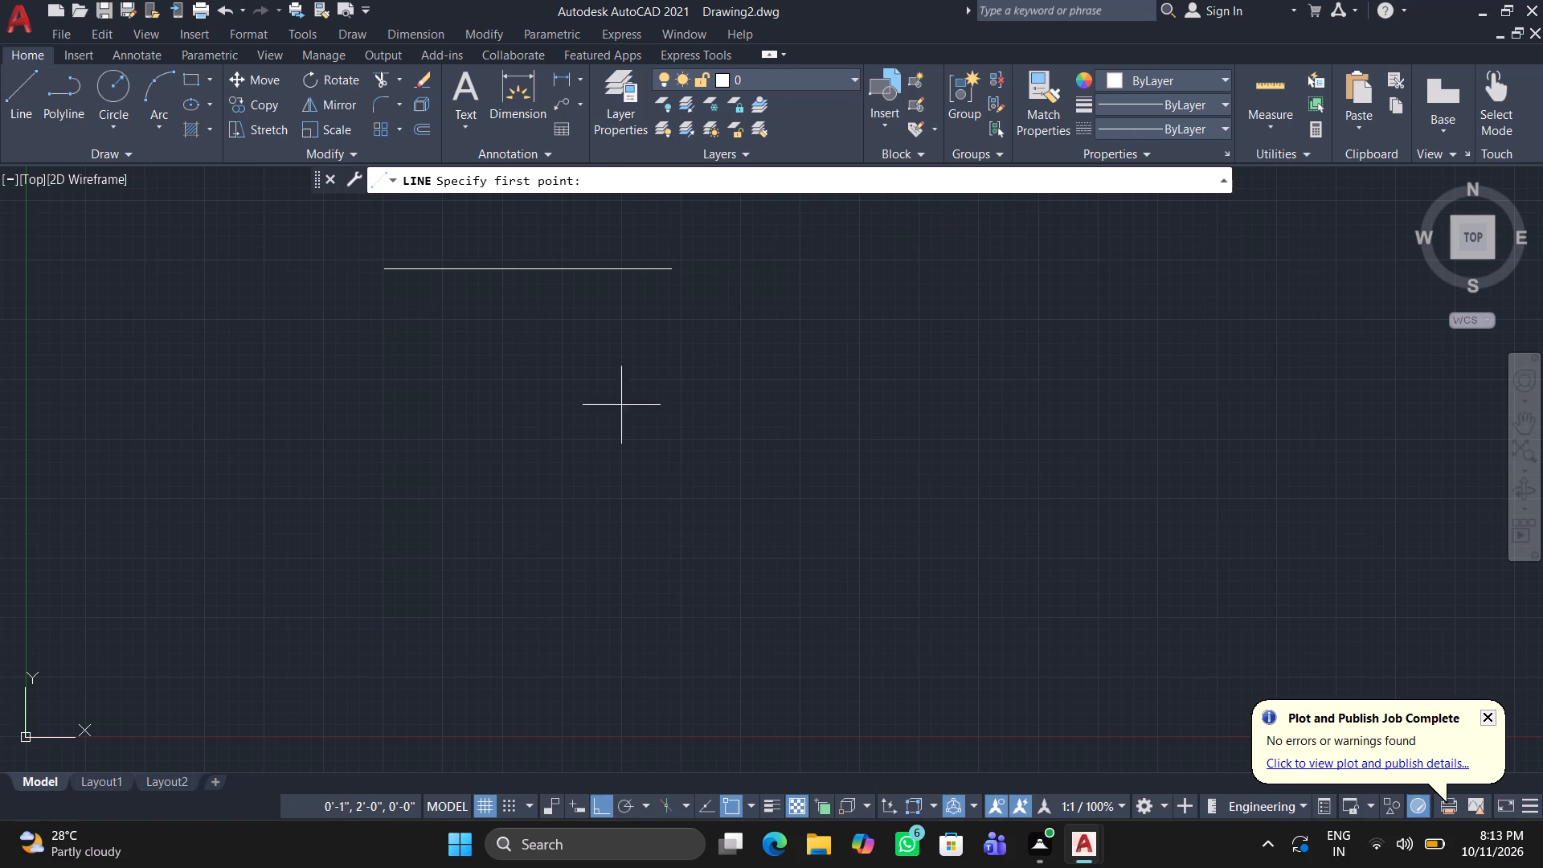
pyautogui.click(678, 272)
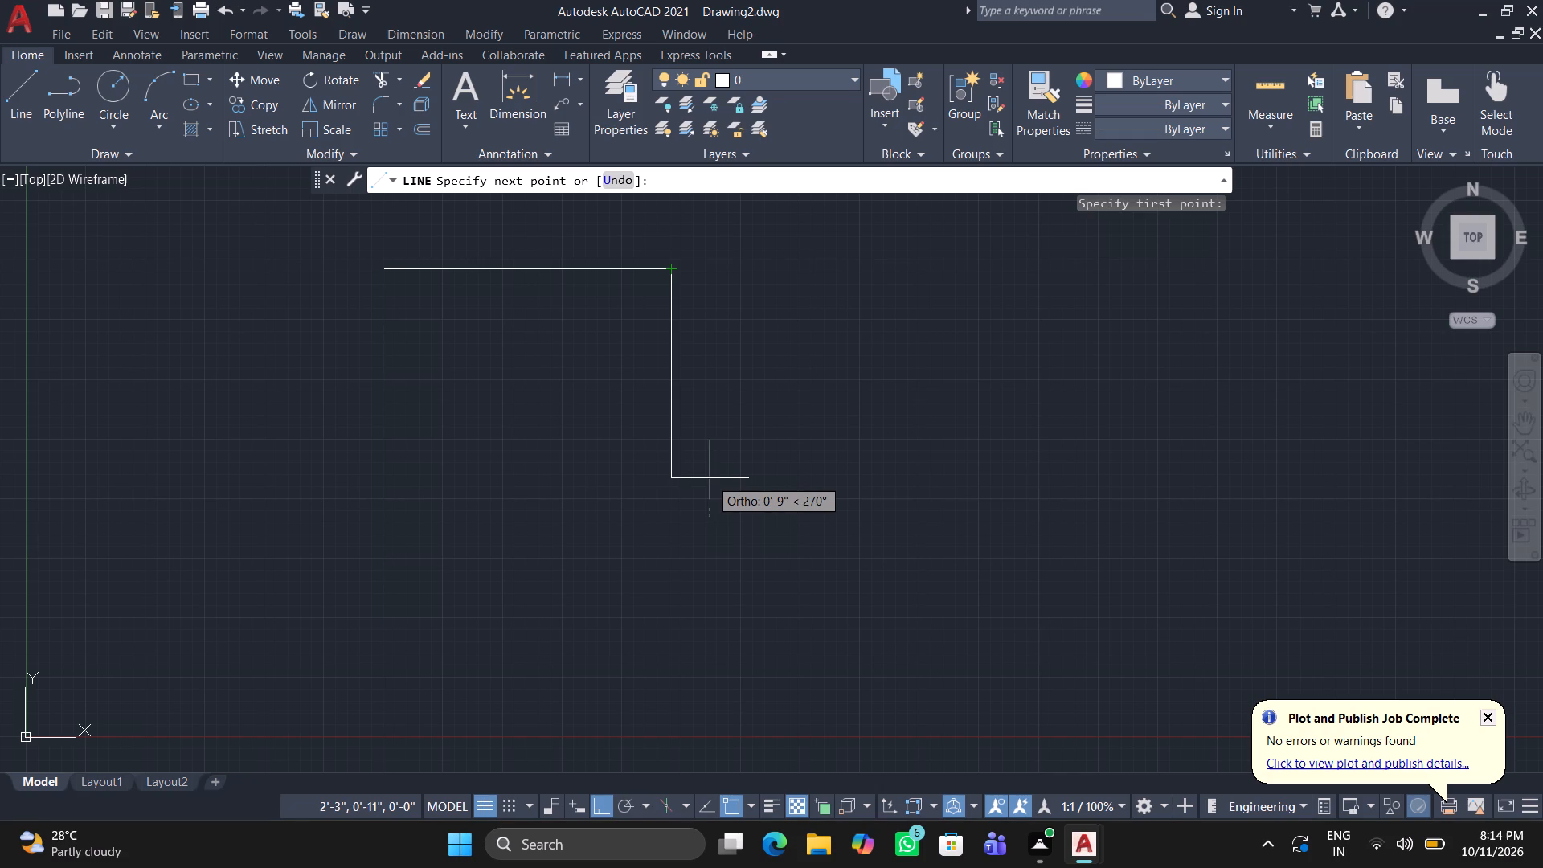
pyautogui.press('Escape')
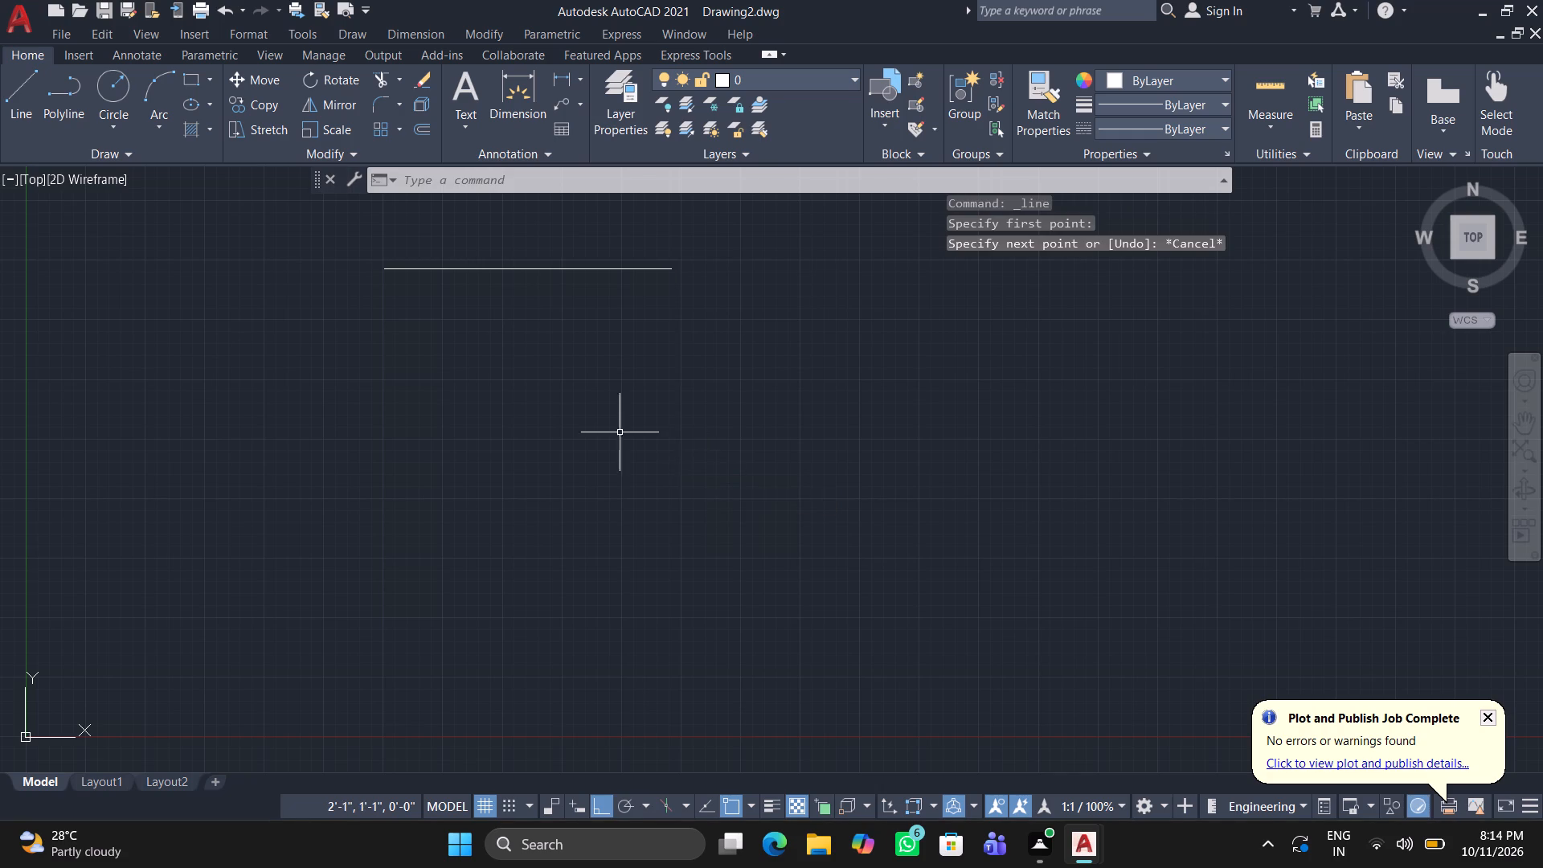
# Erase the short horizontal line in the upper part of the drawing.
pyautogui.scroll(-1, 443, 359)
pyautogui.moveTo(396, 259); pyautogui.dragTo(400, 279)
pyautogui.click(662, 374)
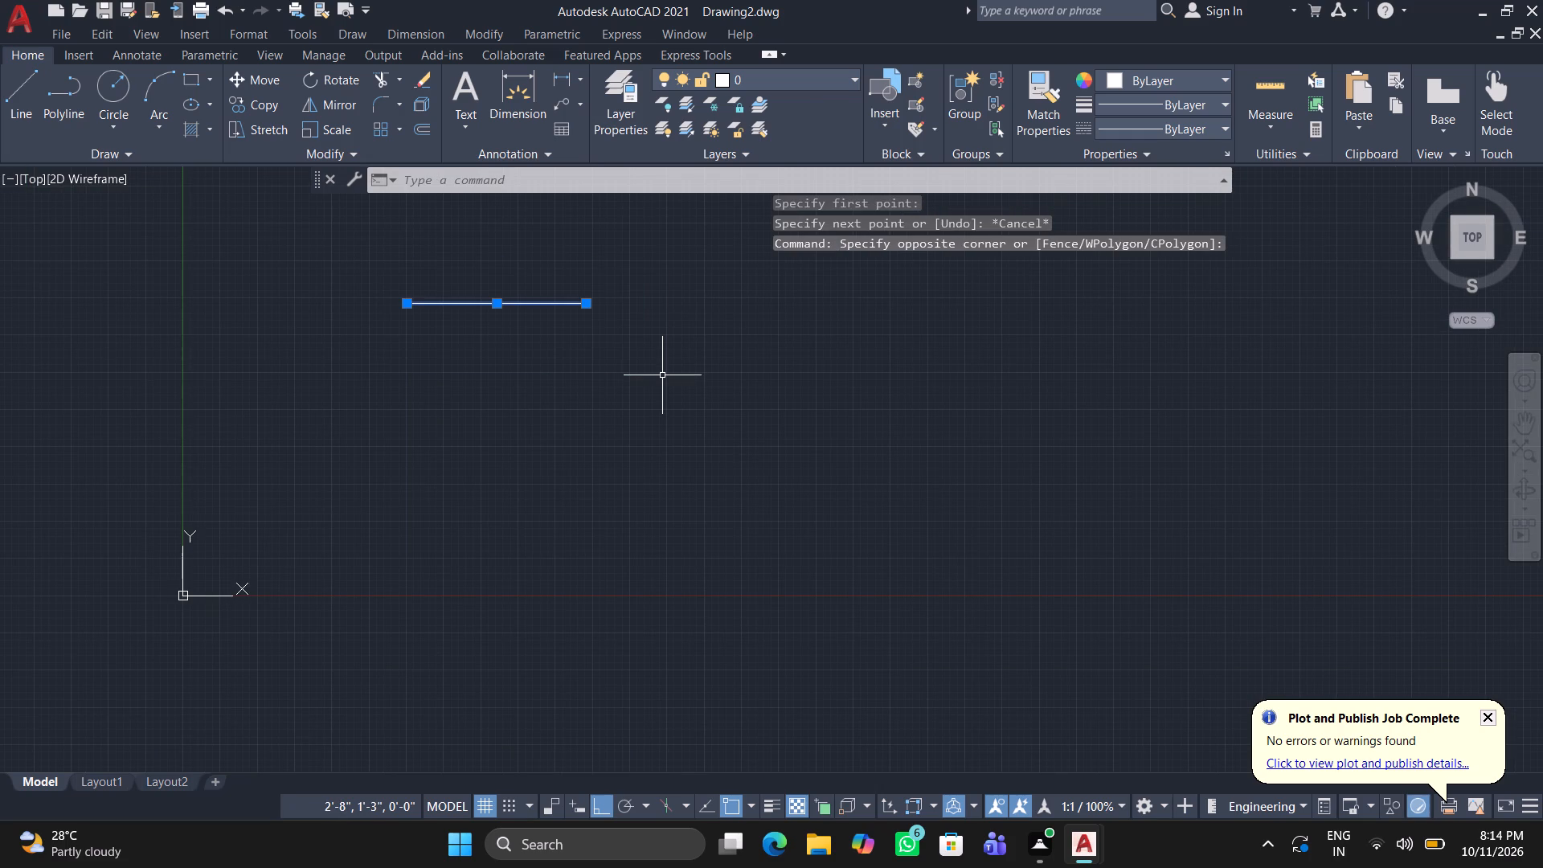
pyautogui.press('Delete')
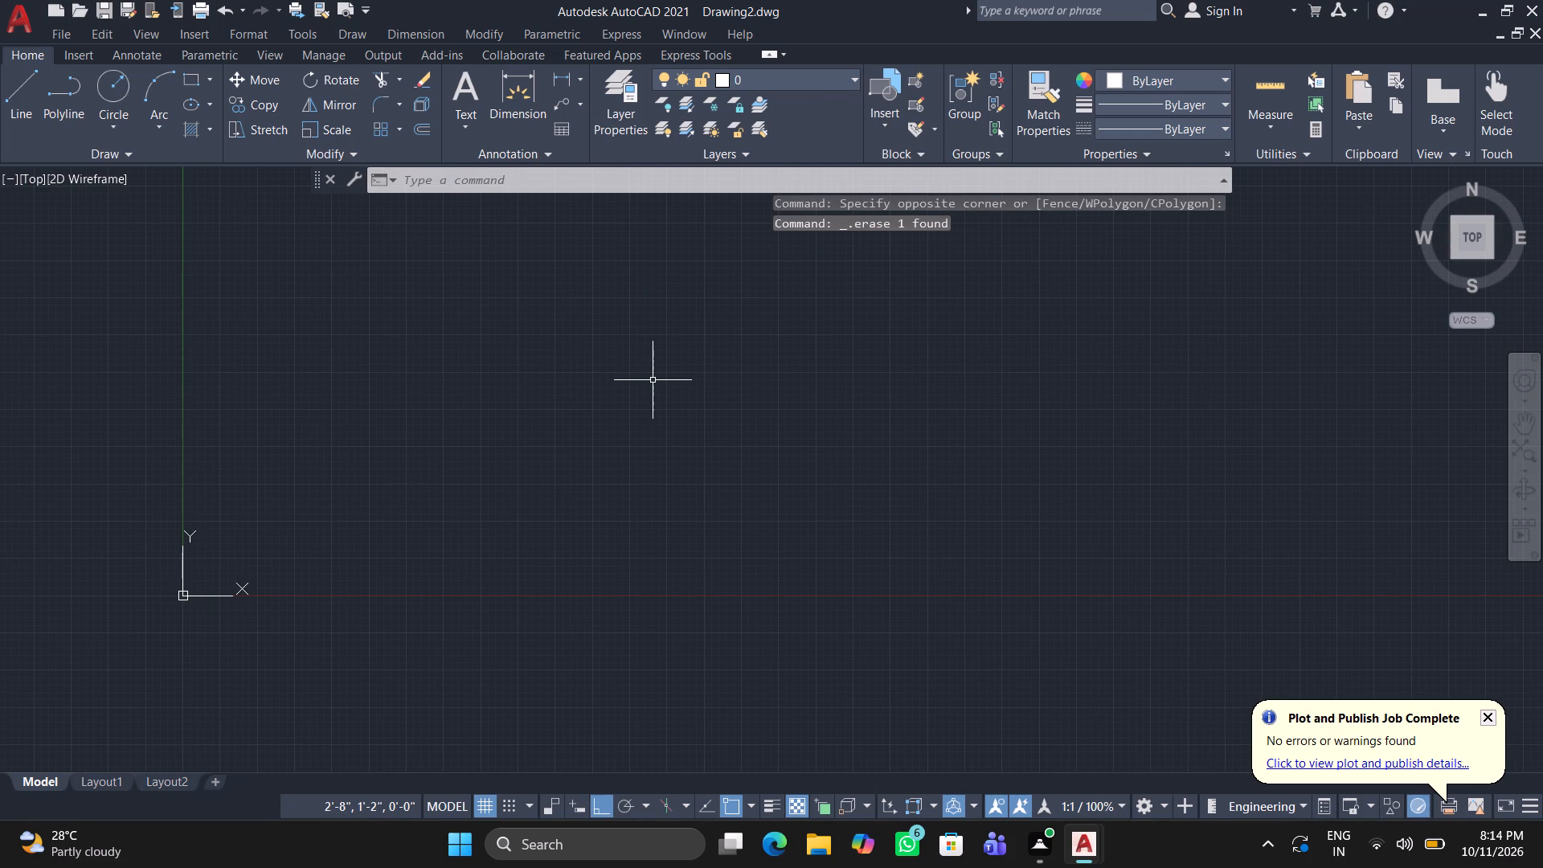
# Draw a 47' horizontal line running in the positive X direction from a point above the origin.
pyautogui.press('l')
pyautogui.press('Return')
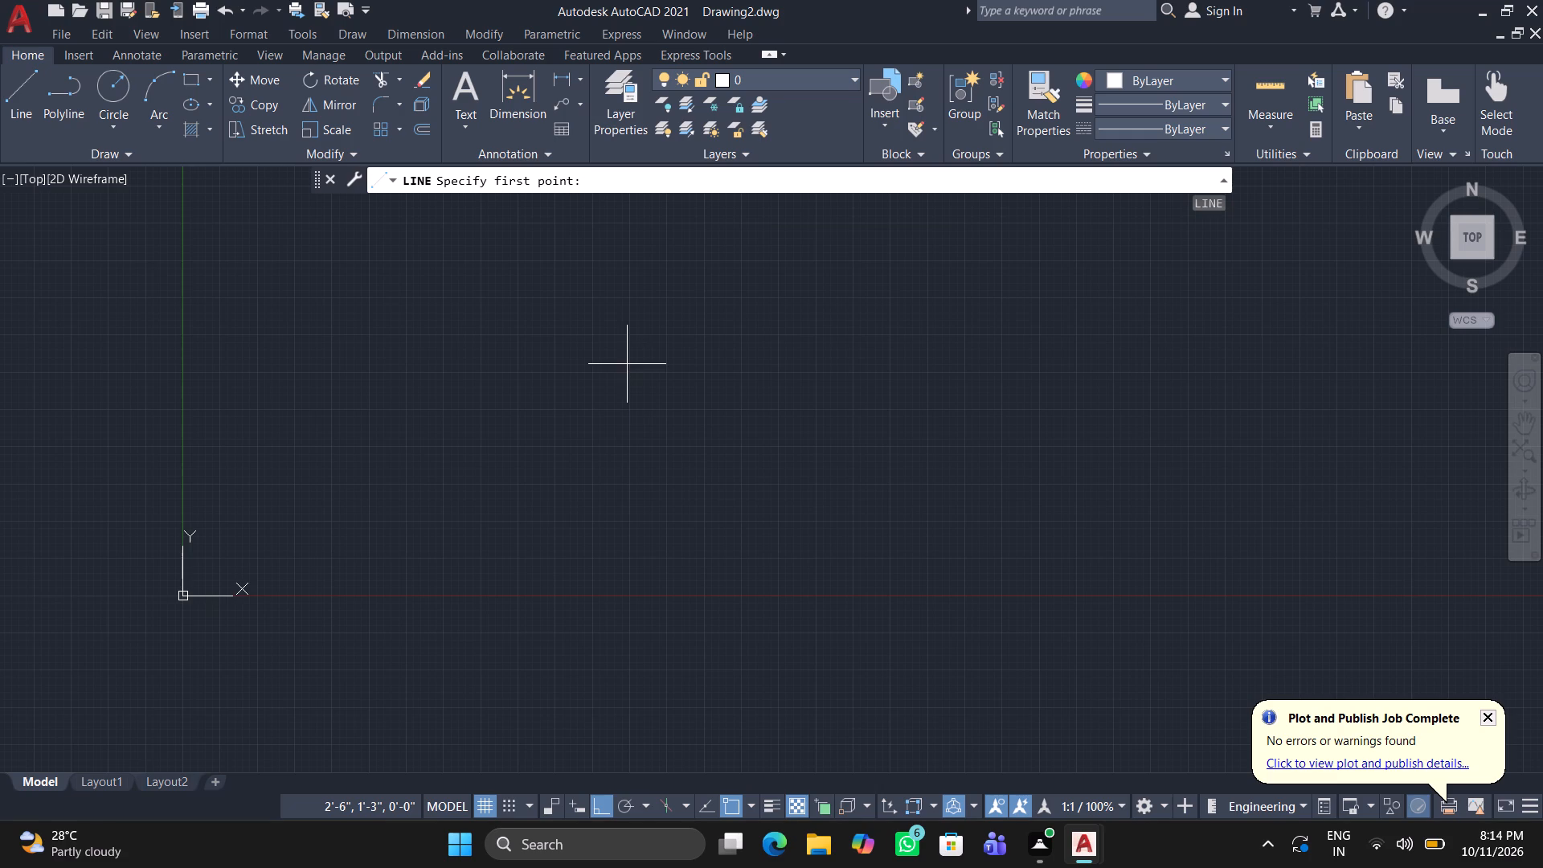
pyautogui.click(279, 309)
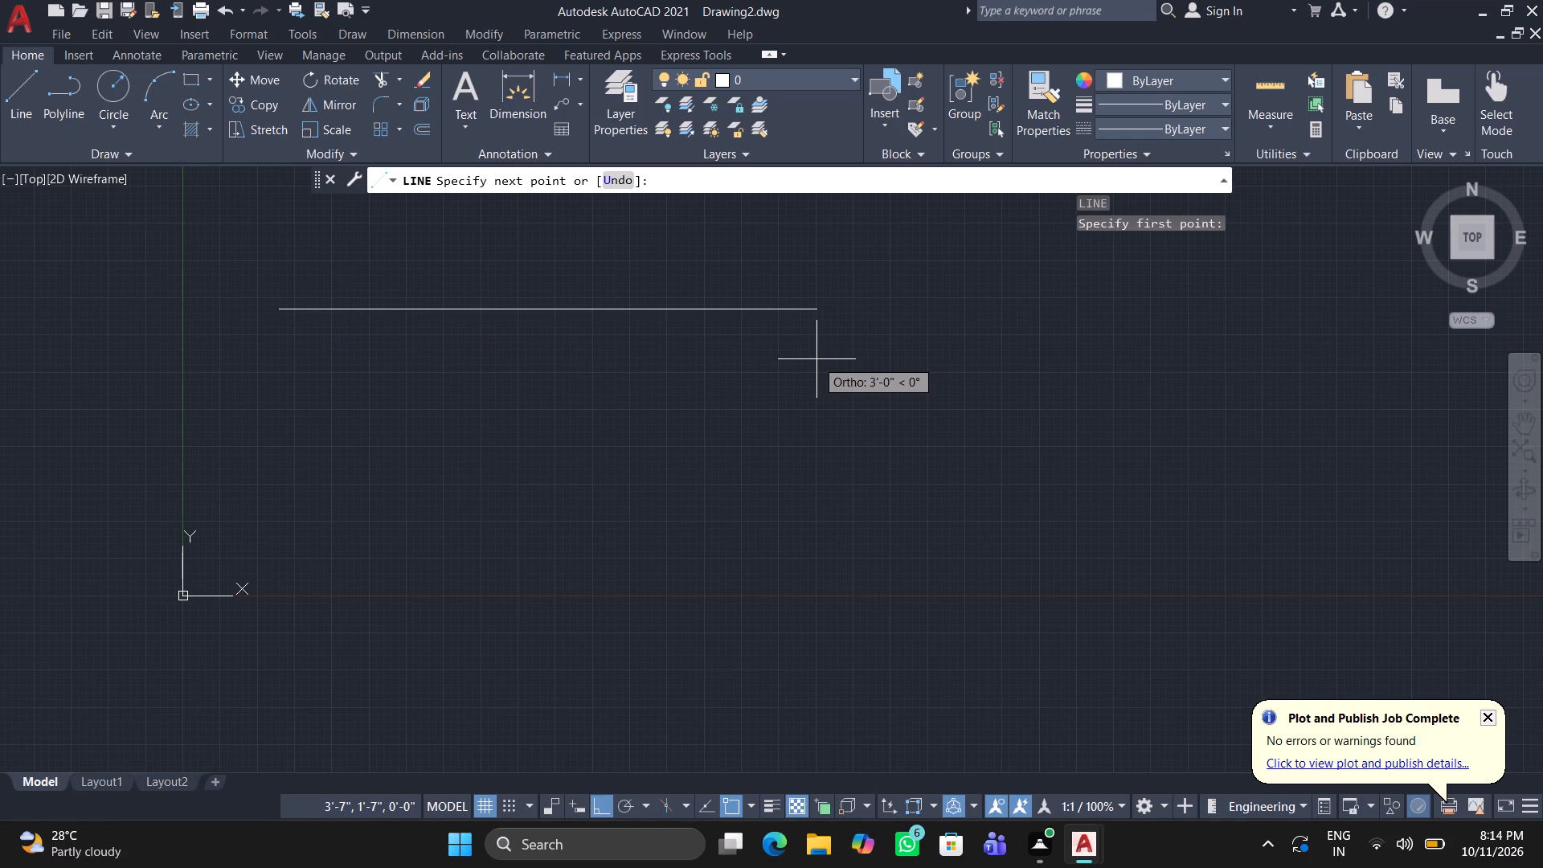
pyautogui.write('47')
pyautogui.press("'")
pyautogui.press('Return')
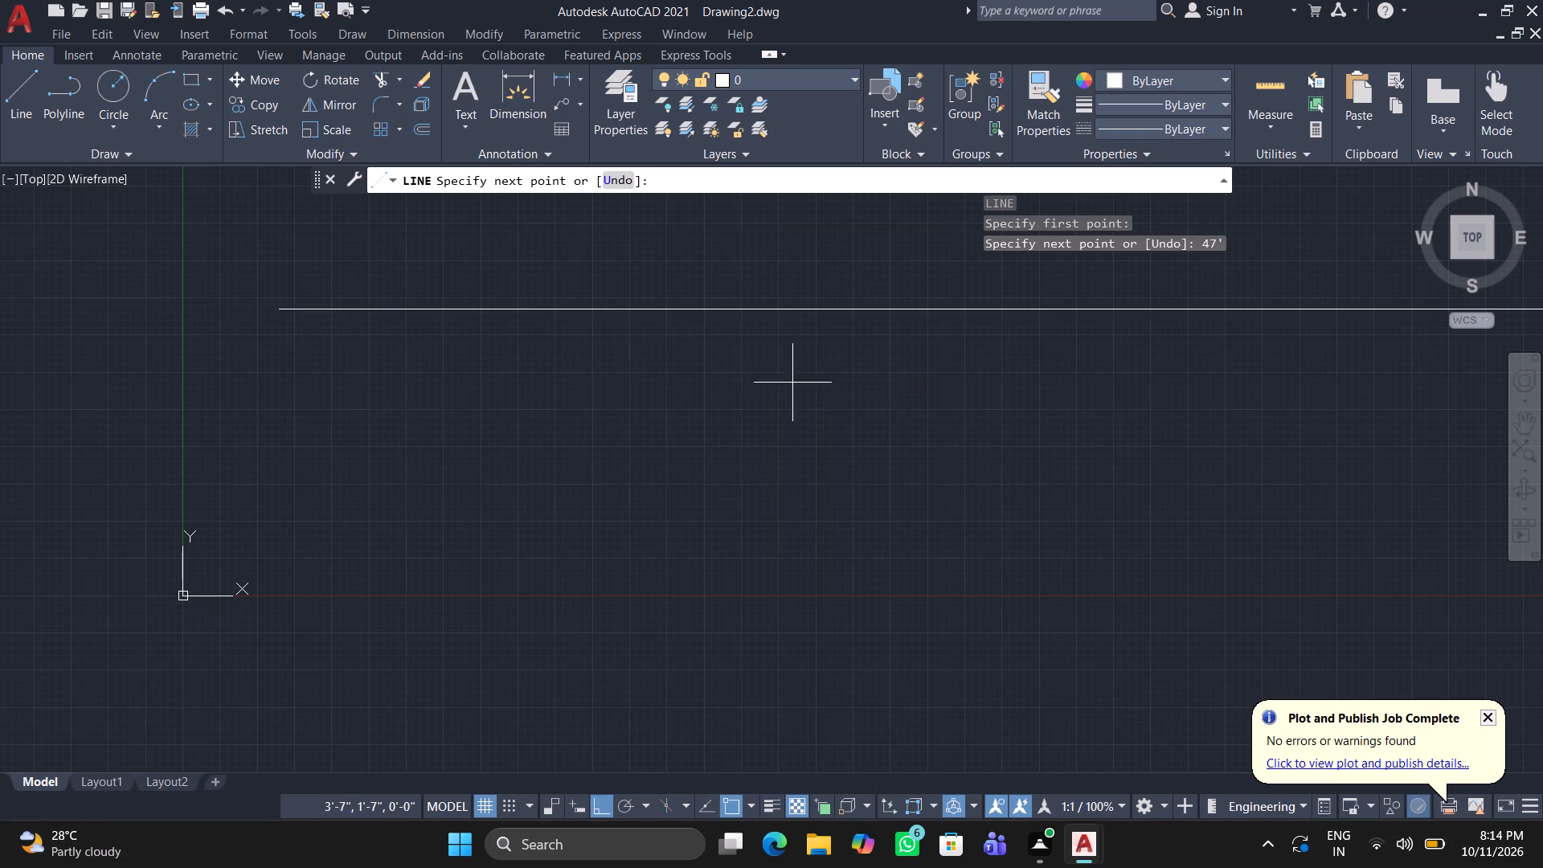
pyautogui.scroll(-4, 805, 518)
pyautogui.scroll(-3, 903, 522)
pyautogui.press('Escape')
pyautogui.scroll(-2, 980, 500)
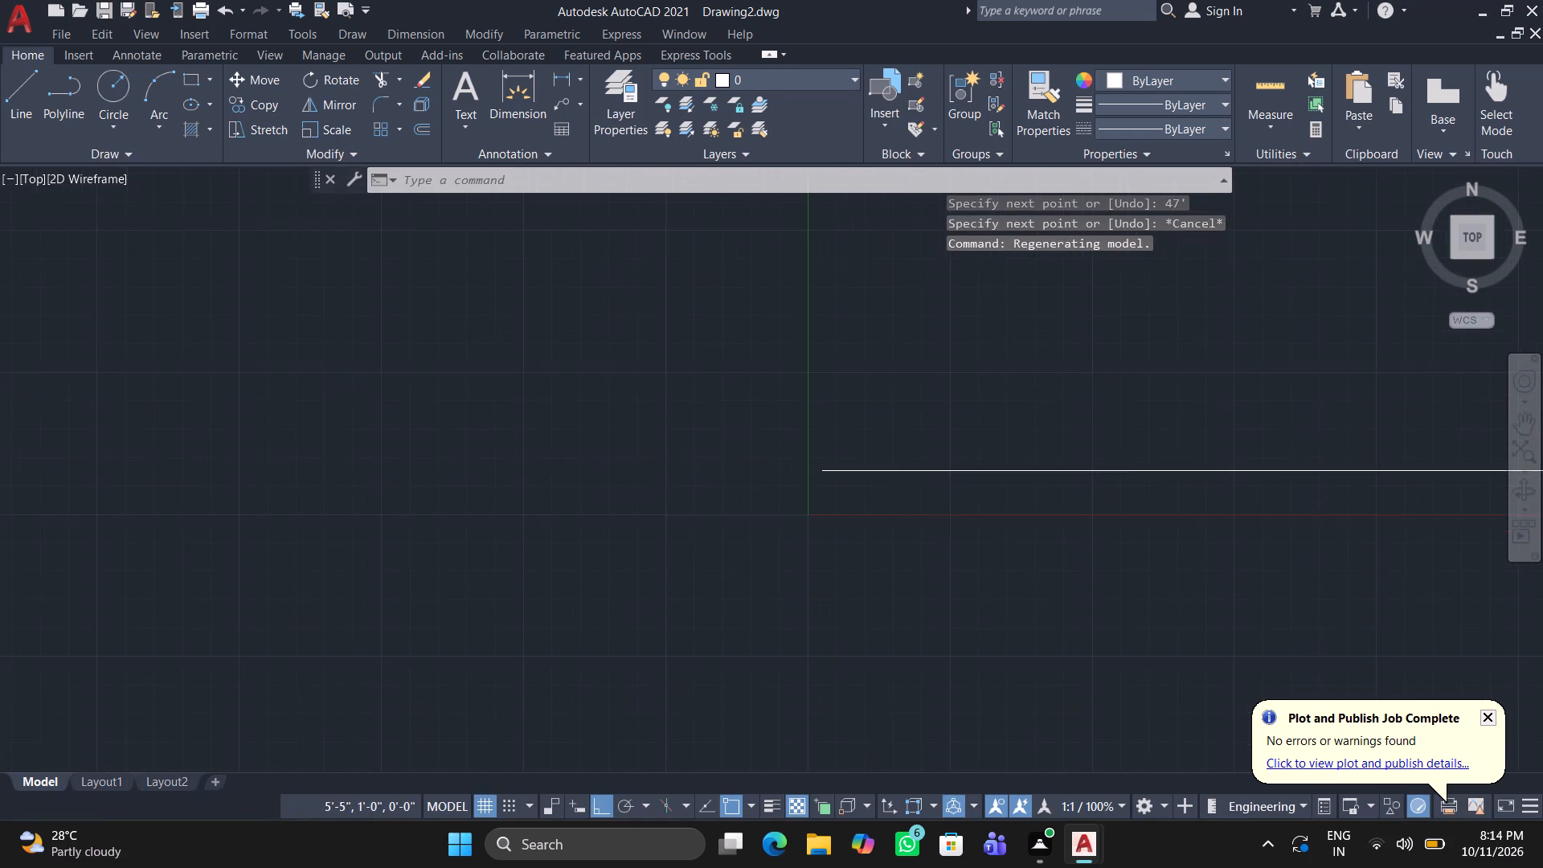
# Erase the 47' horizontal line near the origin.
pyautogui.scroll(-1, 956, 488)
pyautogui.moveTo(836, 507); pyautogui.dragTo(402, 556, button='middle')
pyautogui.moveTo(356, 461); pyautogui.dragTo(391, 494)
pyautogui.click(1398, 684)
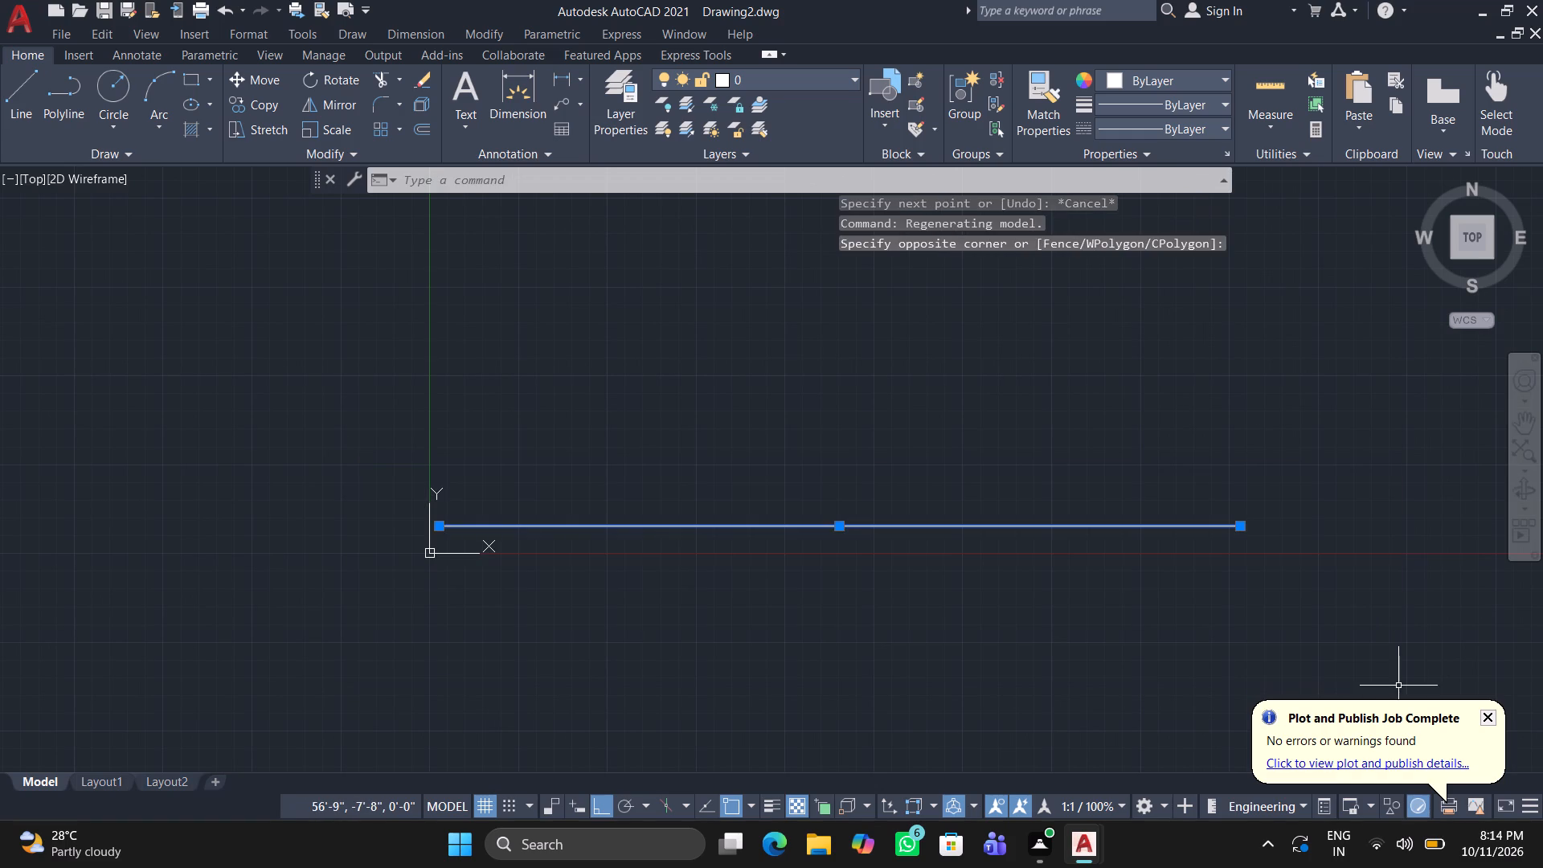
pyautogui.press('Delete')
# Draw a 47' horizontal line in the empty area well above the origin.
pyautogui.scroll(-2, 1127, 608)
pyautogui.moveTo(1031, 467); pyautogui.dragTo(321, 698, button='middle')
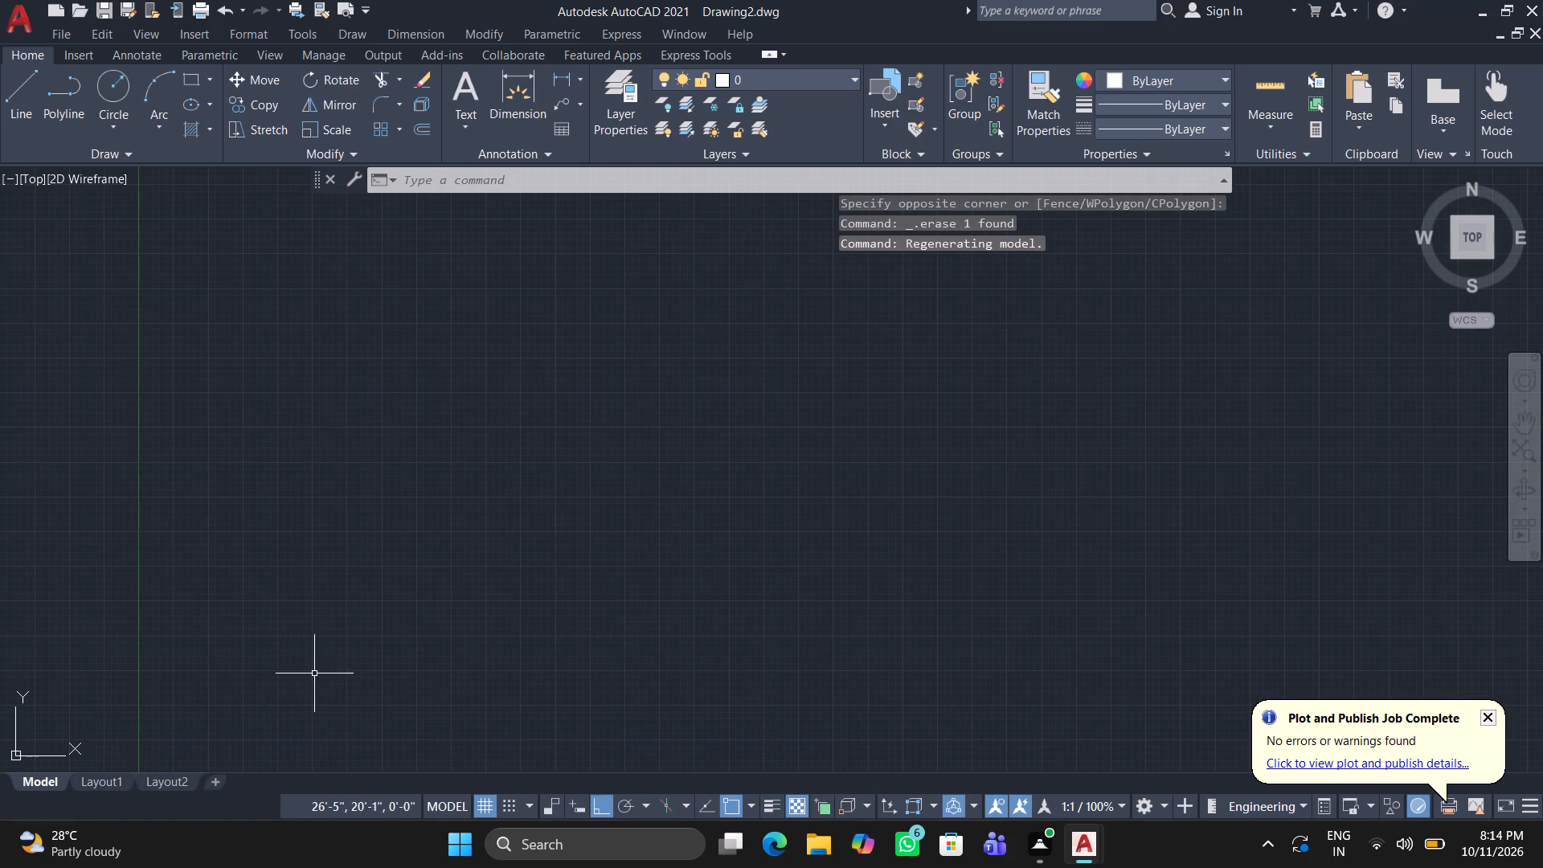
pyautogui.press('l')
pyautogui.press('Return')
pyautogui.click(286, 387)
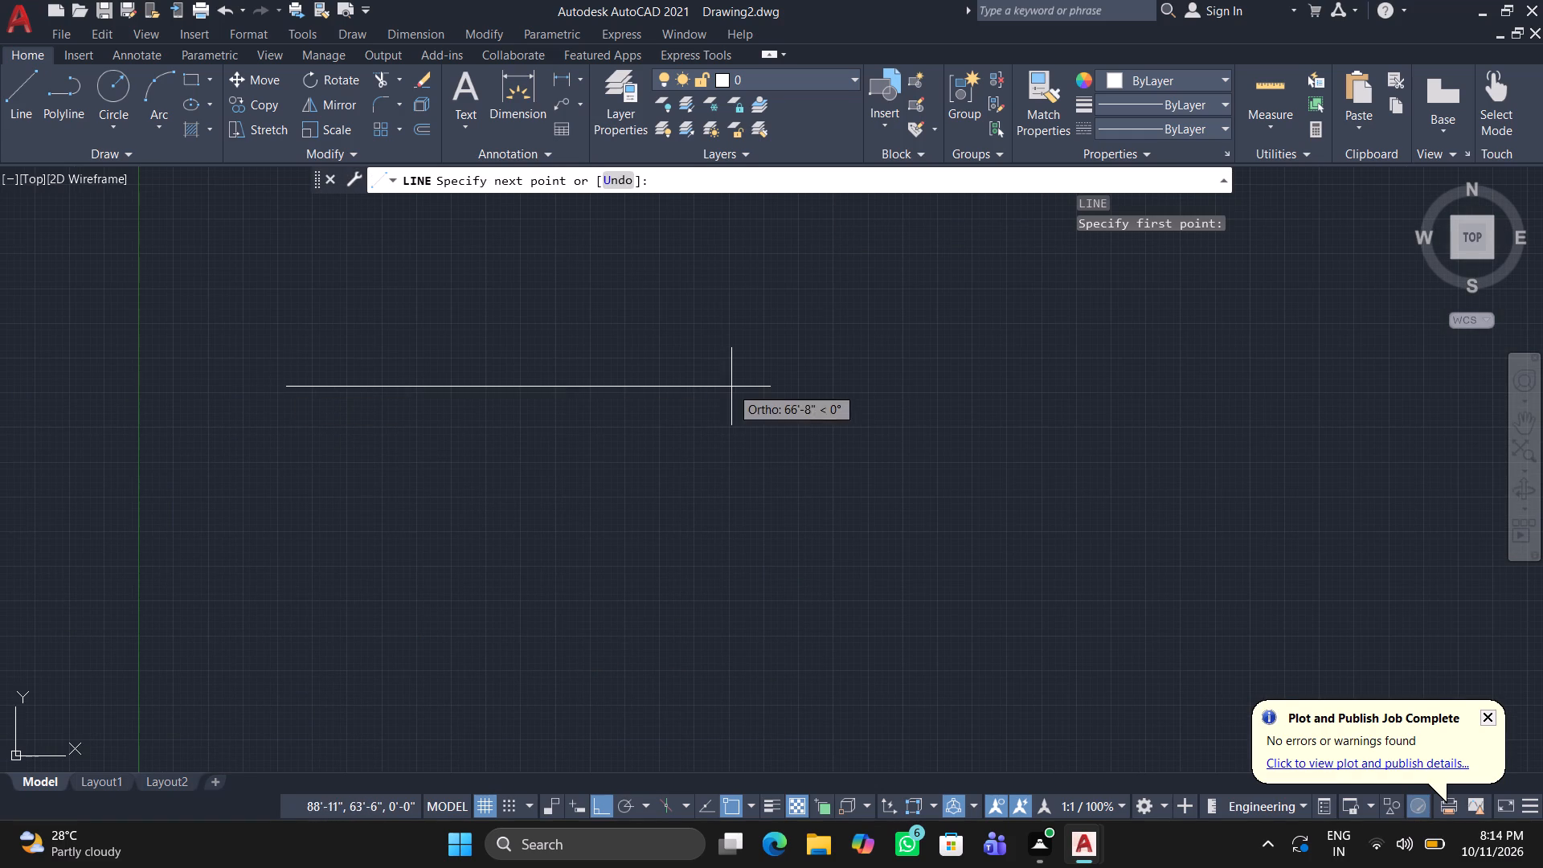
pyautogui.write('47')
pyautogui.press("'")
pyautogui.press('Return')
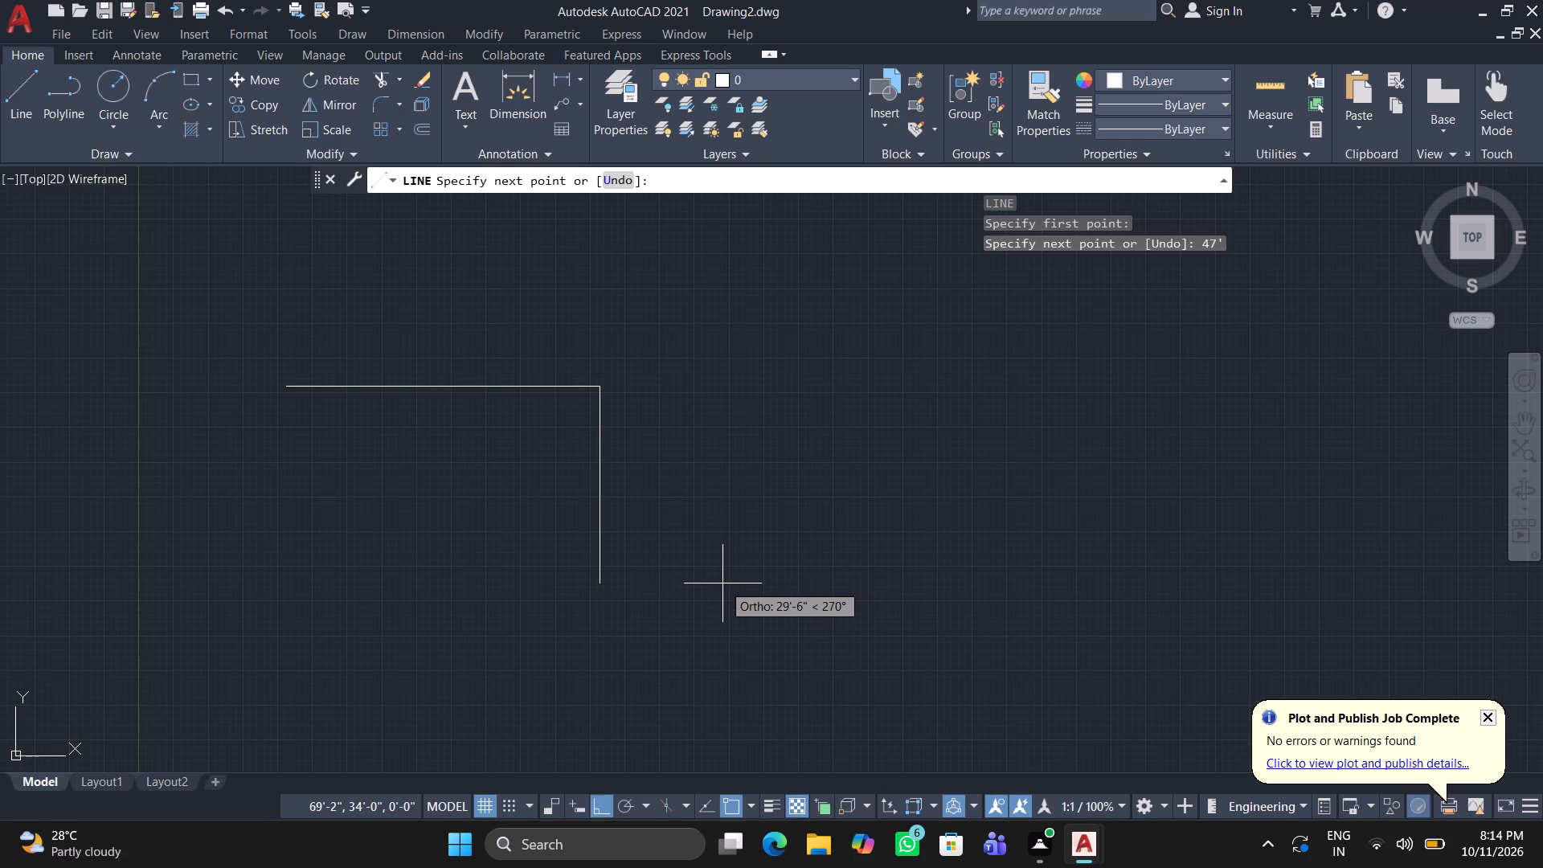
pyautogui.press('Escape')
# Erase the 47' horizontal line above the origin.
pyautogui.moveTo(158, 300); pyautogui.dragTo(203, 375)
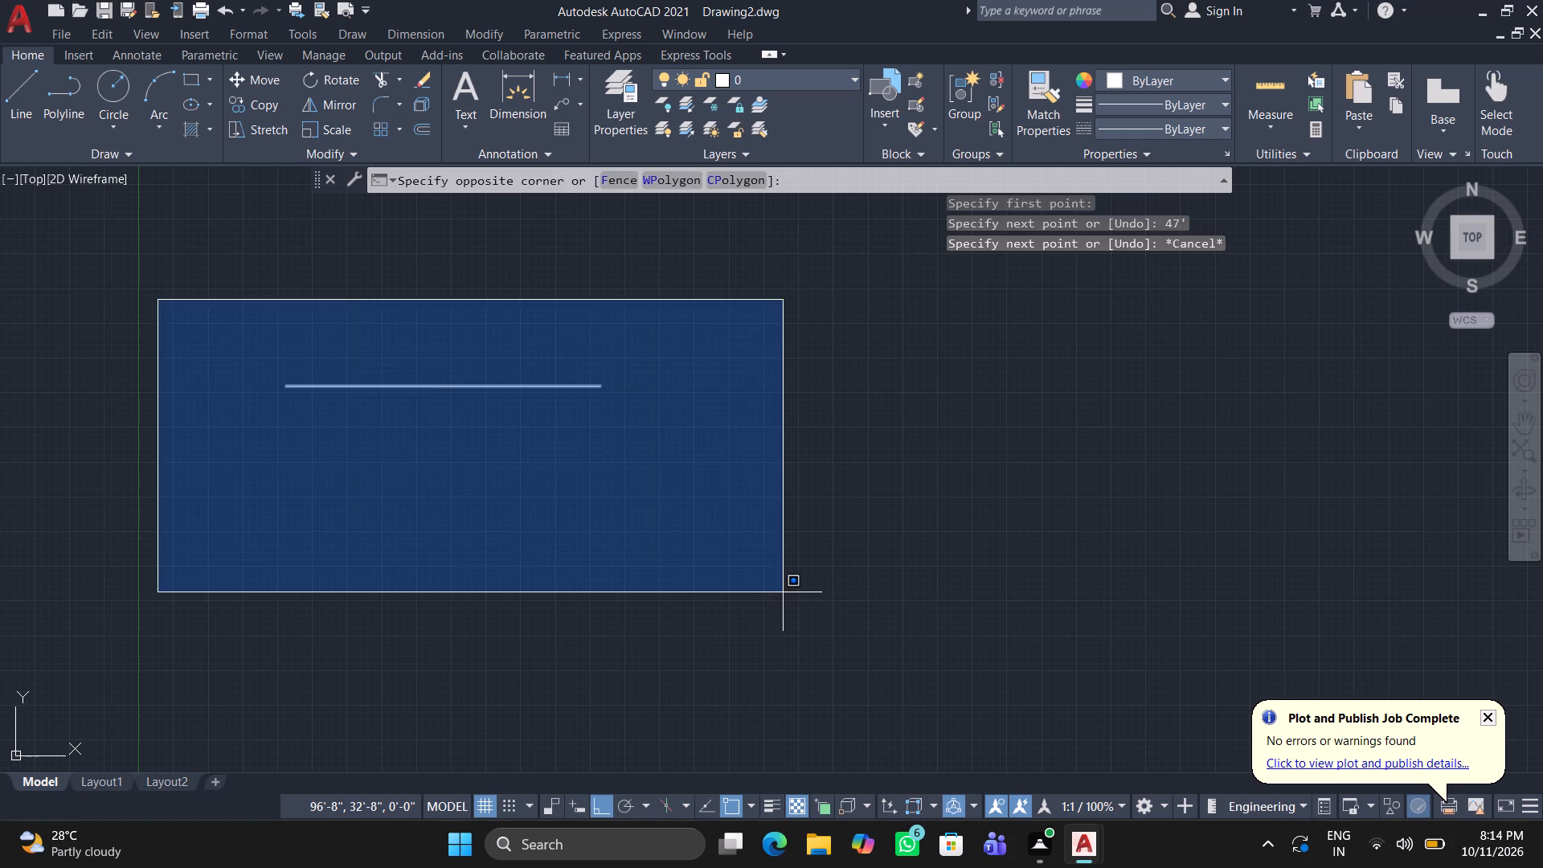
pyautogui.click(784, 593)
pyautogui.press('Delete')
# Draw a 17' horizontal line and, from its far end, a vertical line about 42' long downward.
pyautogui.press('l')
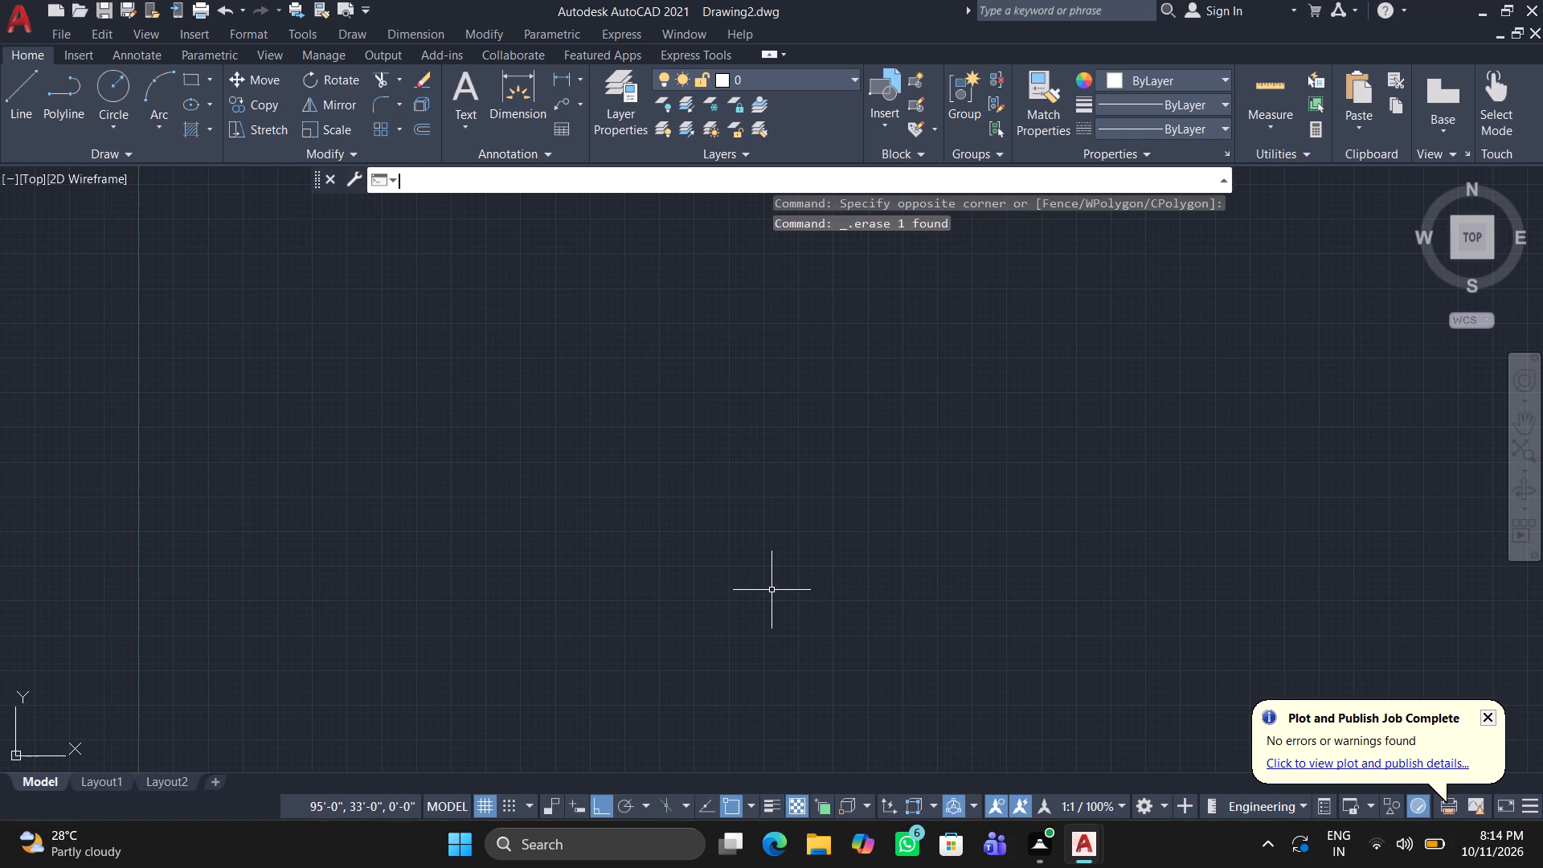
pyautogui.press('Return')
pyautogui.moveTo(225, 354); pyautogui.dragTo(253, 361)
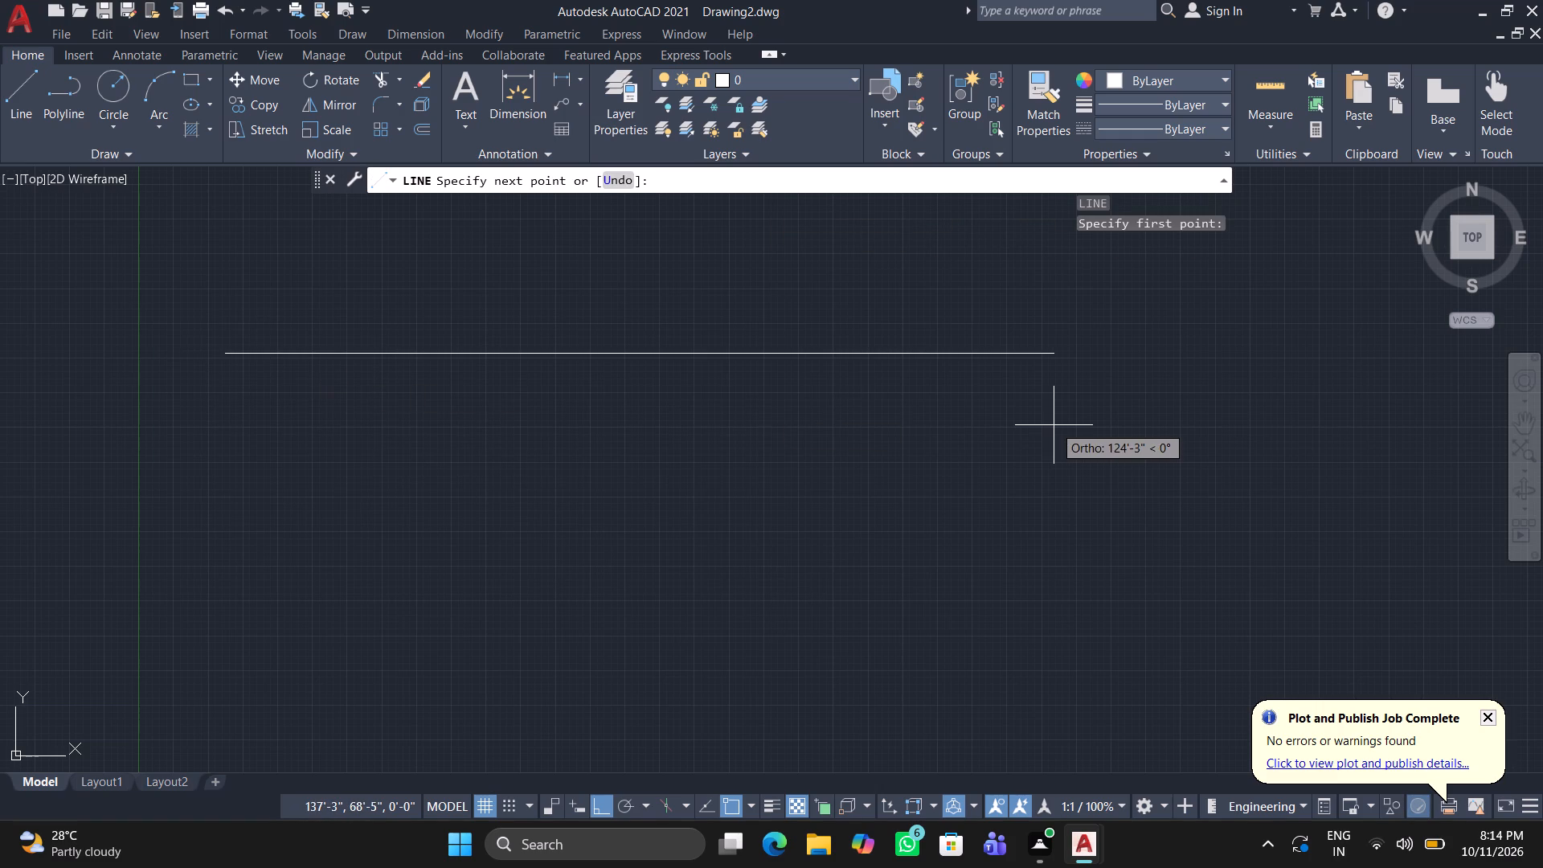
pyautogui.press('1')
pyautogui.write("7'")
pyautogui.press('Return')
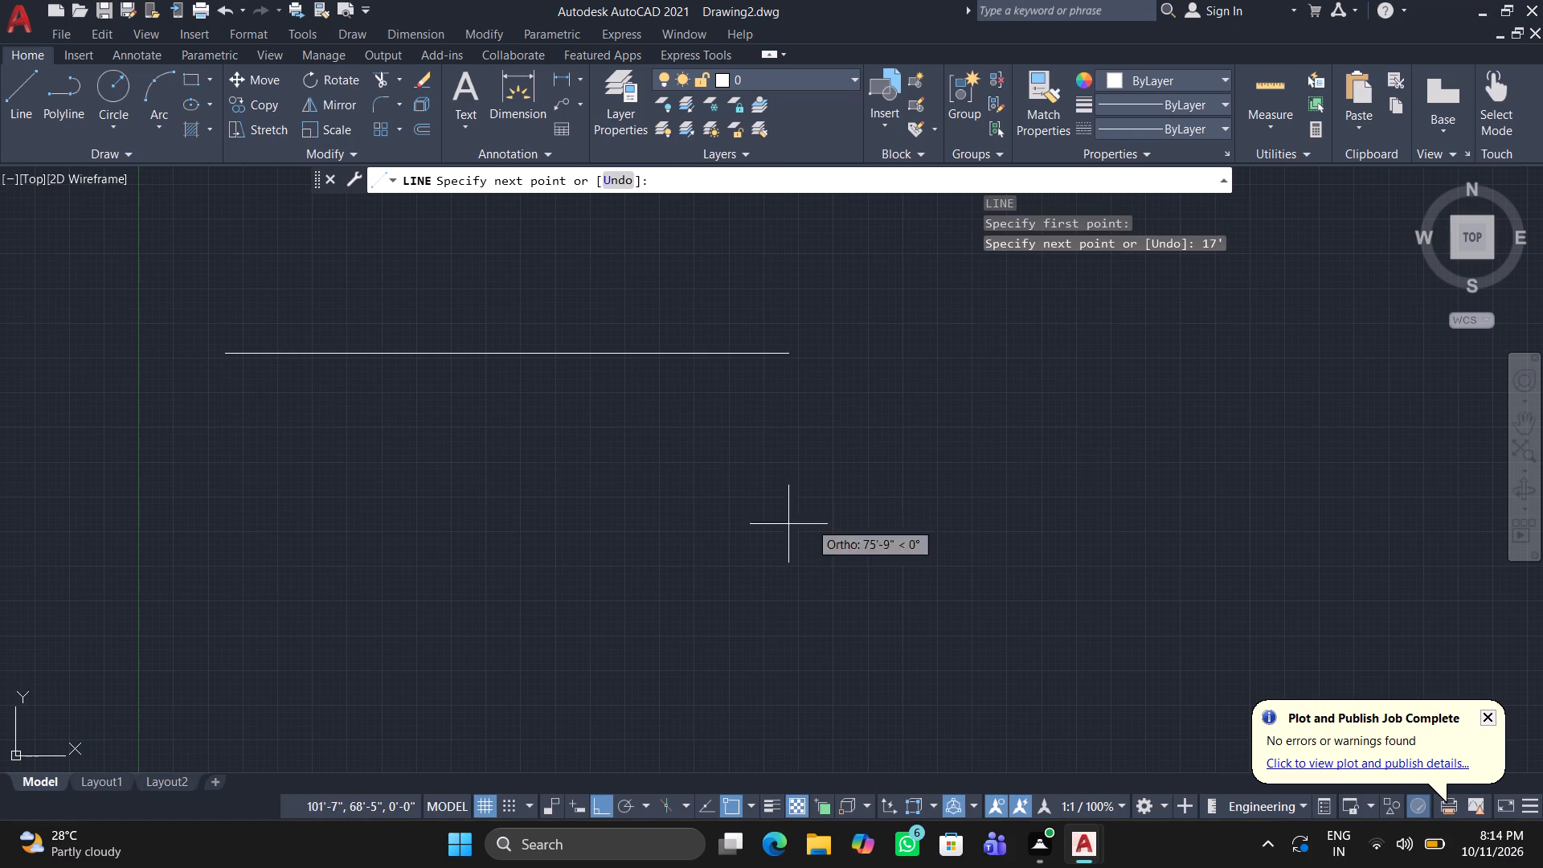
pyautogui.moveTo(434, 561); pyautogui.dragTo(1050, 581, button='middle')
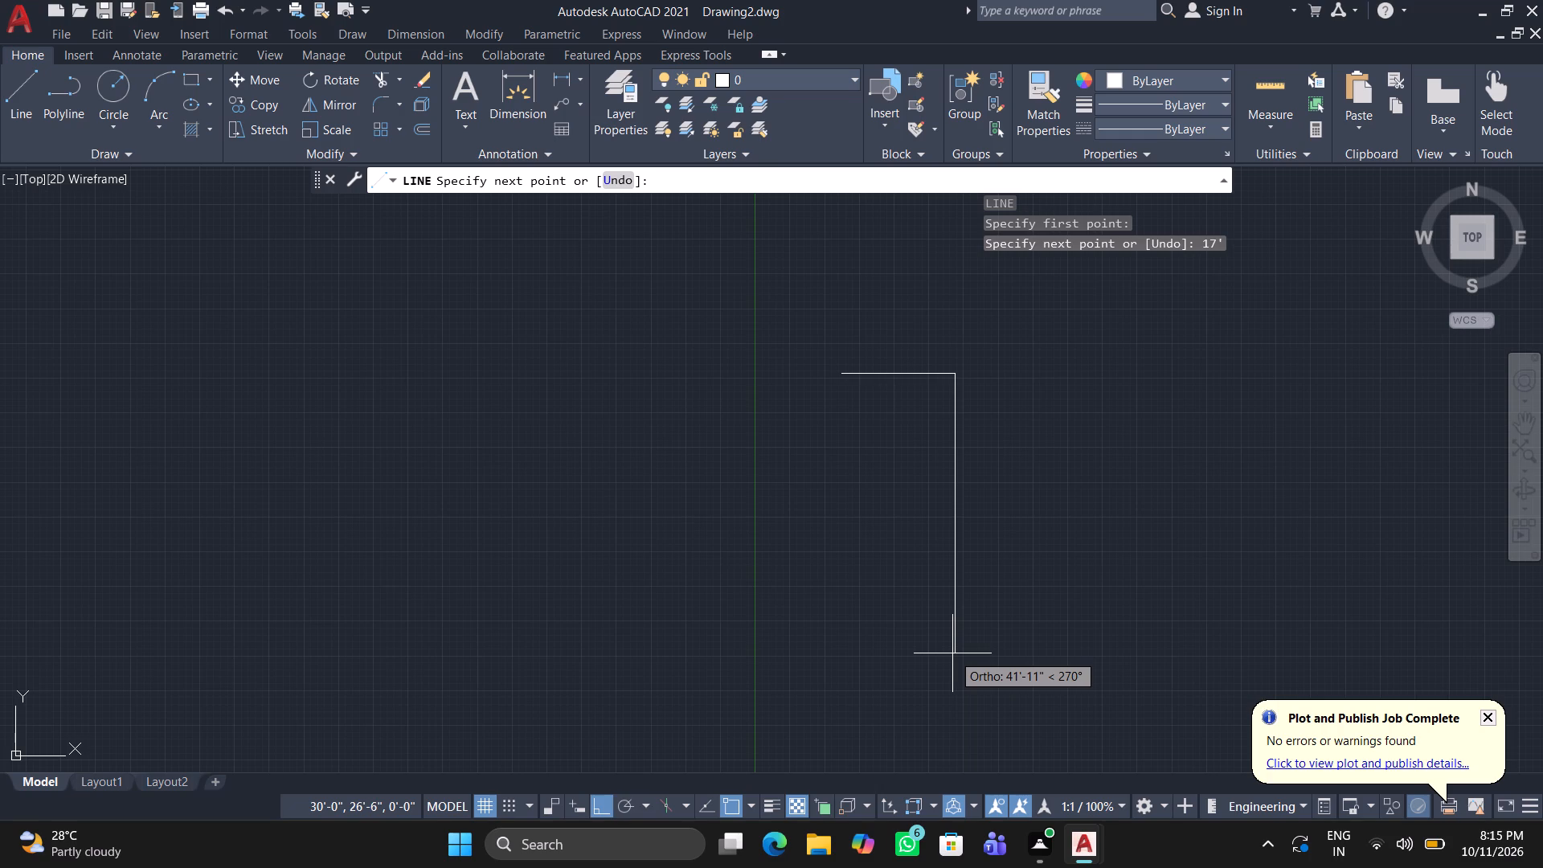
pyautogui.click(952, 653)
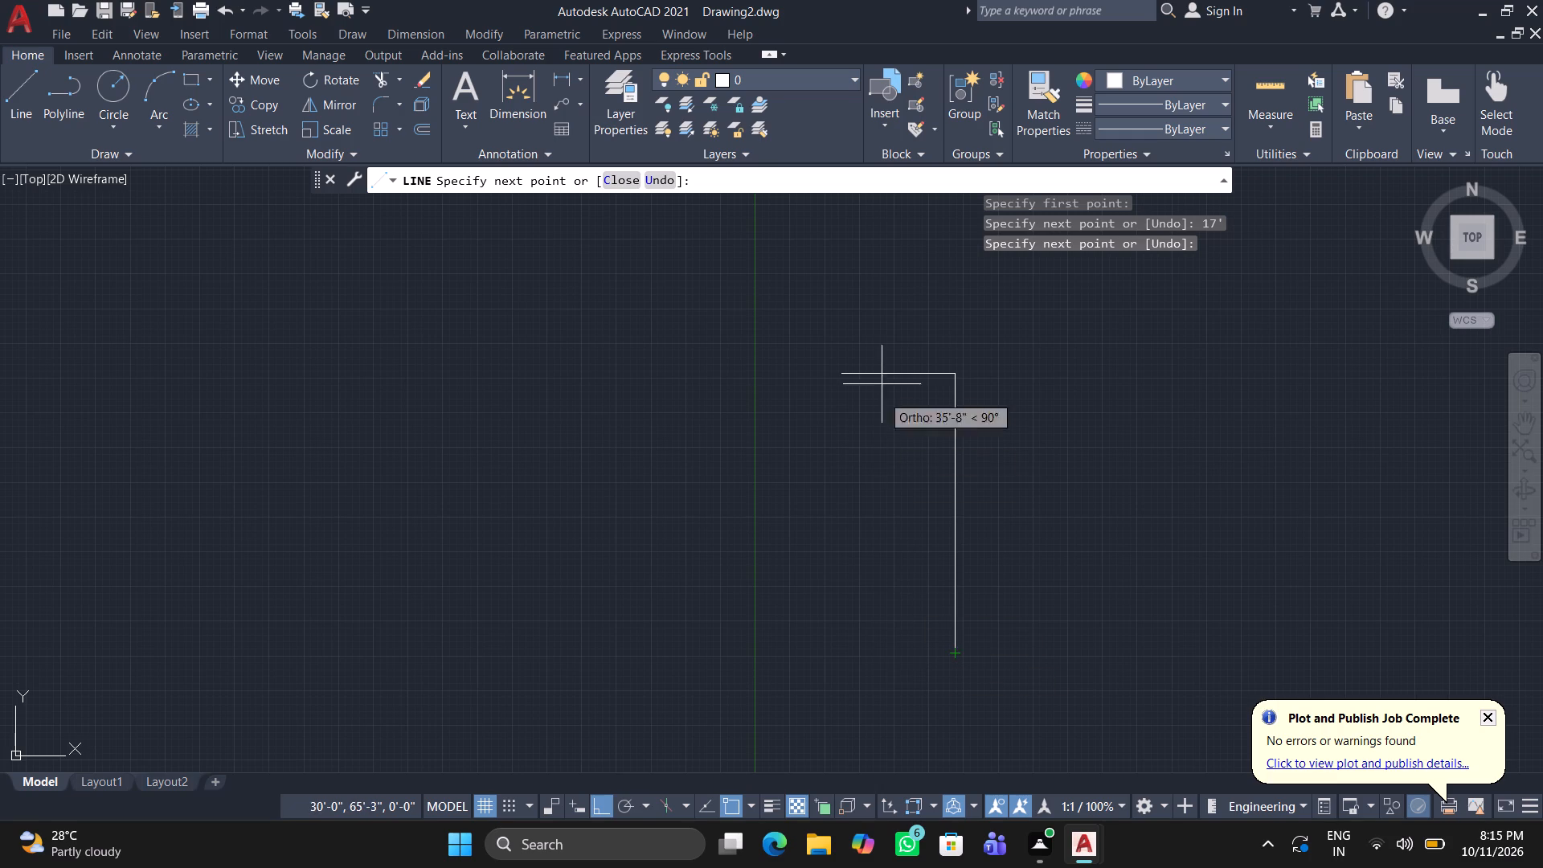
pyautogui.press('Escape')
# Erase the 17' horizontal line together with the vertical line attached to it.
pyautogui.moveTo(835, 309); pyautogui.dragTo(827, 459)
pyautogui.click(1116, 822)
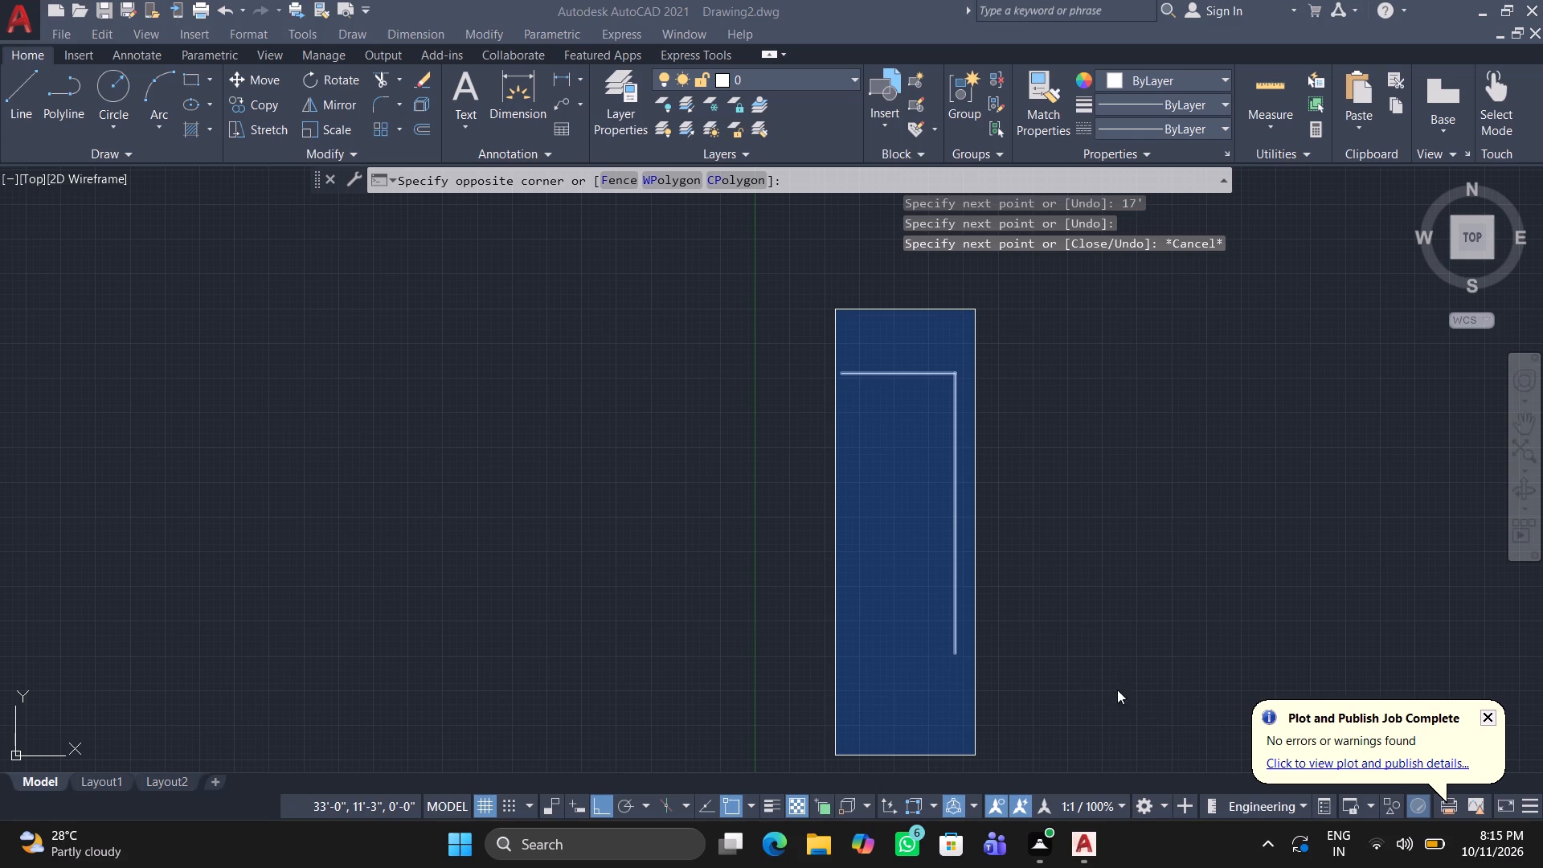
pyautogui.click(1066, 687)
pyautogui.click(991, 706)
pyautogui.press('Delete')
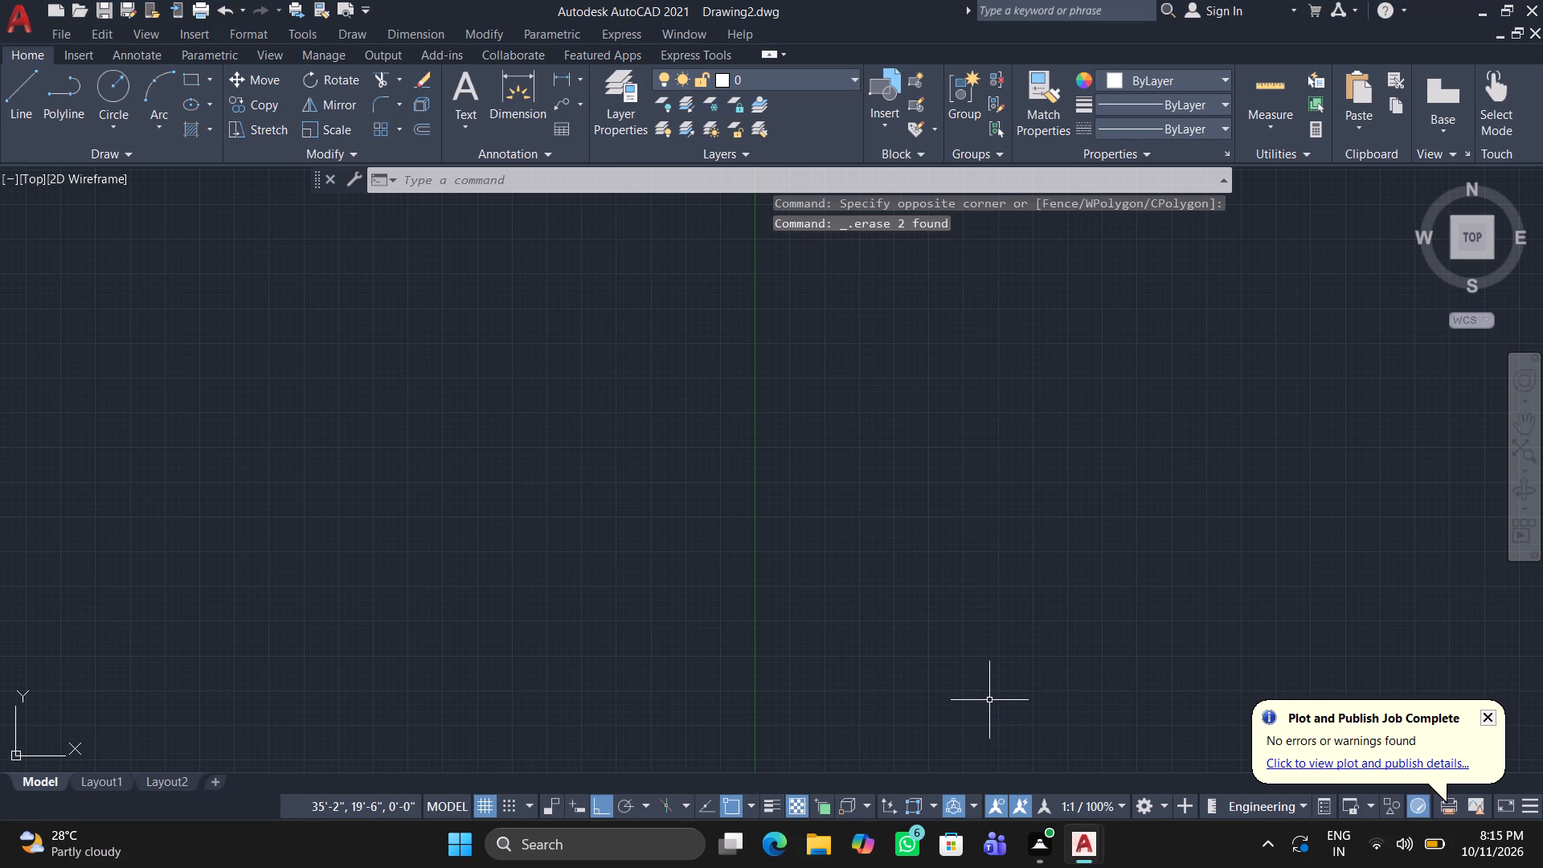
# Draw a 47' horizontal top line and, from its right end, a longer vertical line down to just above the origin.
pyautogui.press('l')
pyautogui.press('Return')
pyautogui.moveTo(440, 363); pyautogui.dragTo(588, 375)
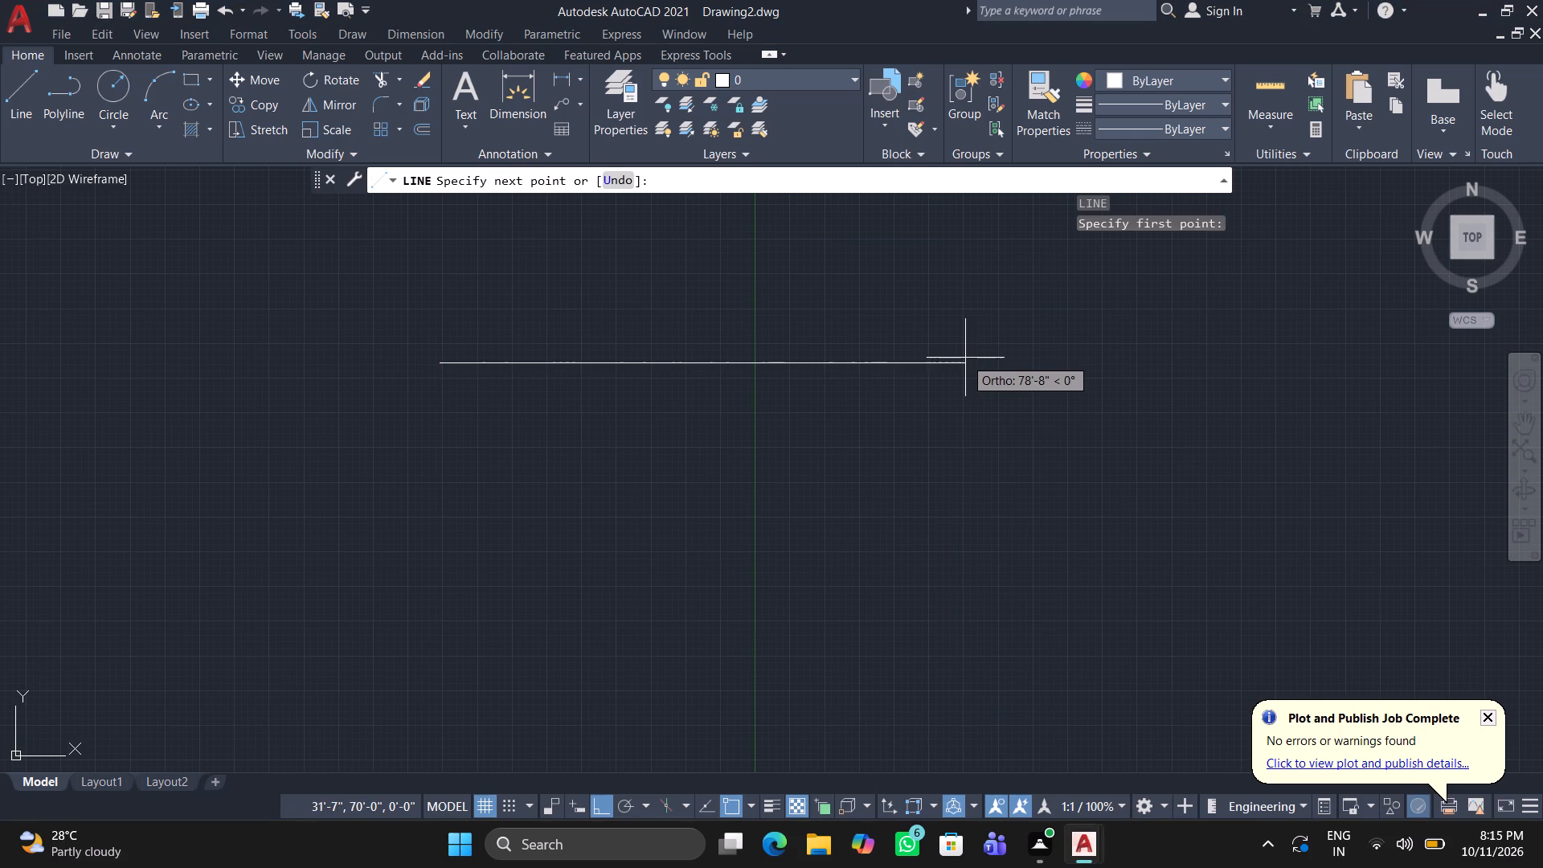
pyautogui.write("47'")
pyautogui.press('Return')
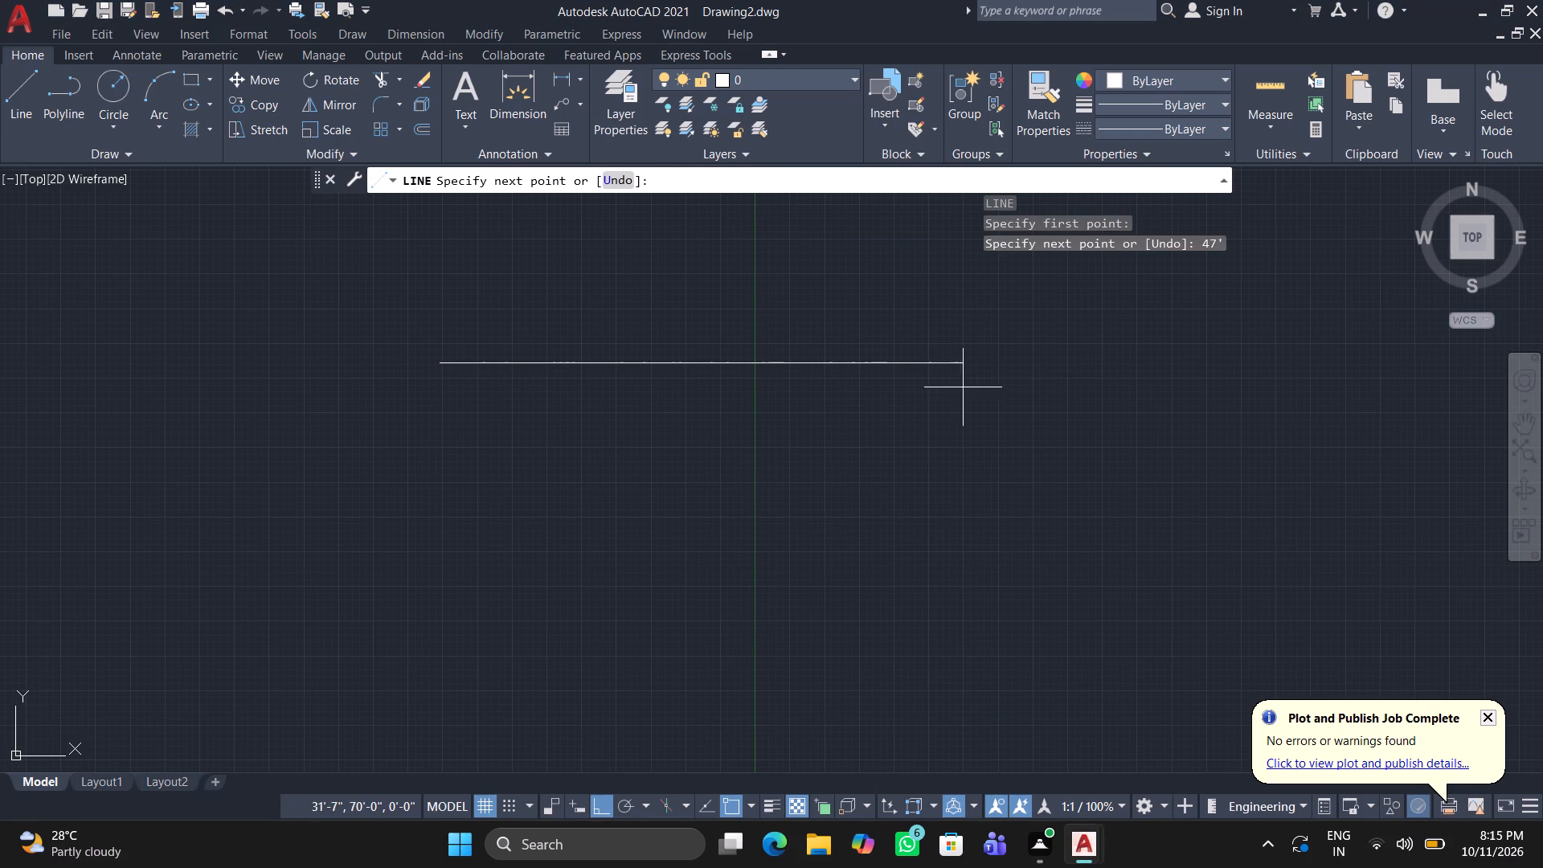
pyautogui.moveTo(906, 657); pyautogui.dragTo(939, 539, button='middle')
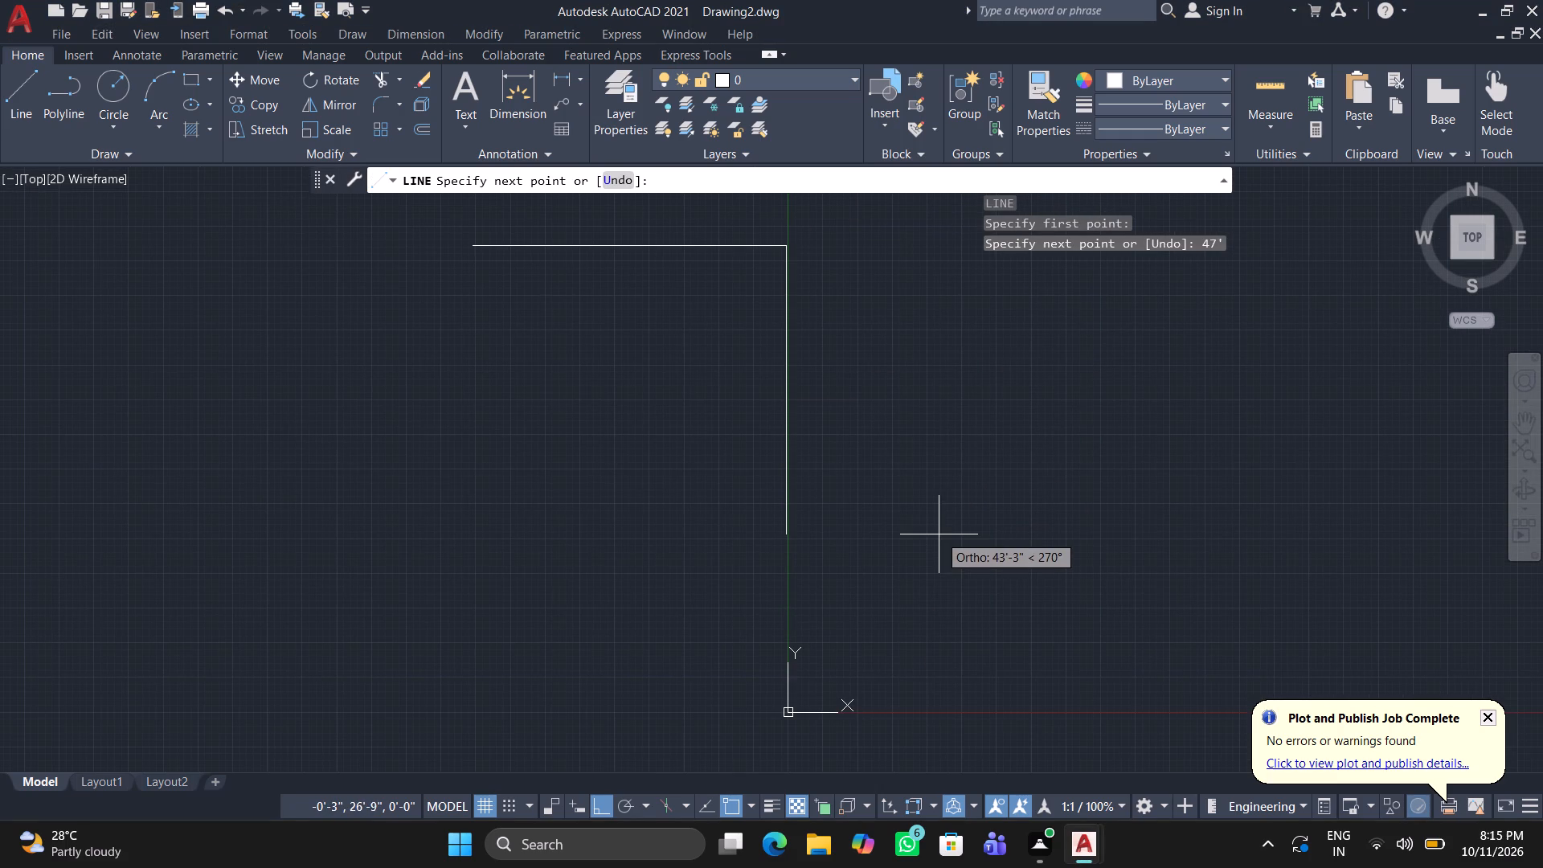
pyautogui.click(758, 620)
pyautogui.press('Escape')
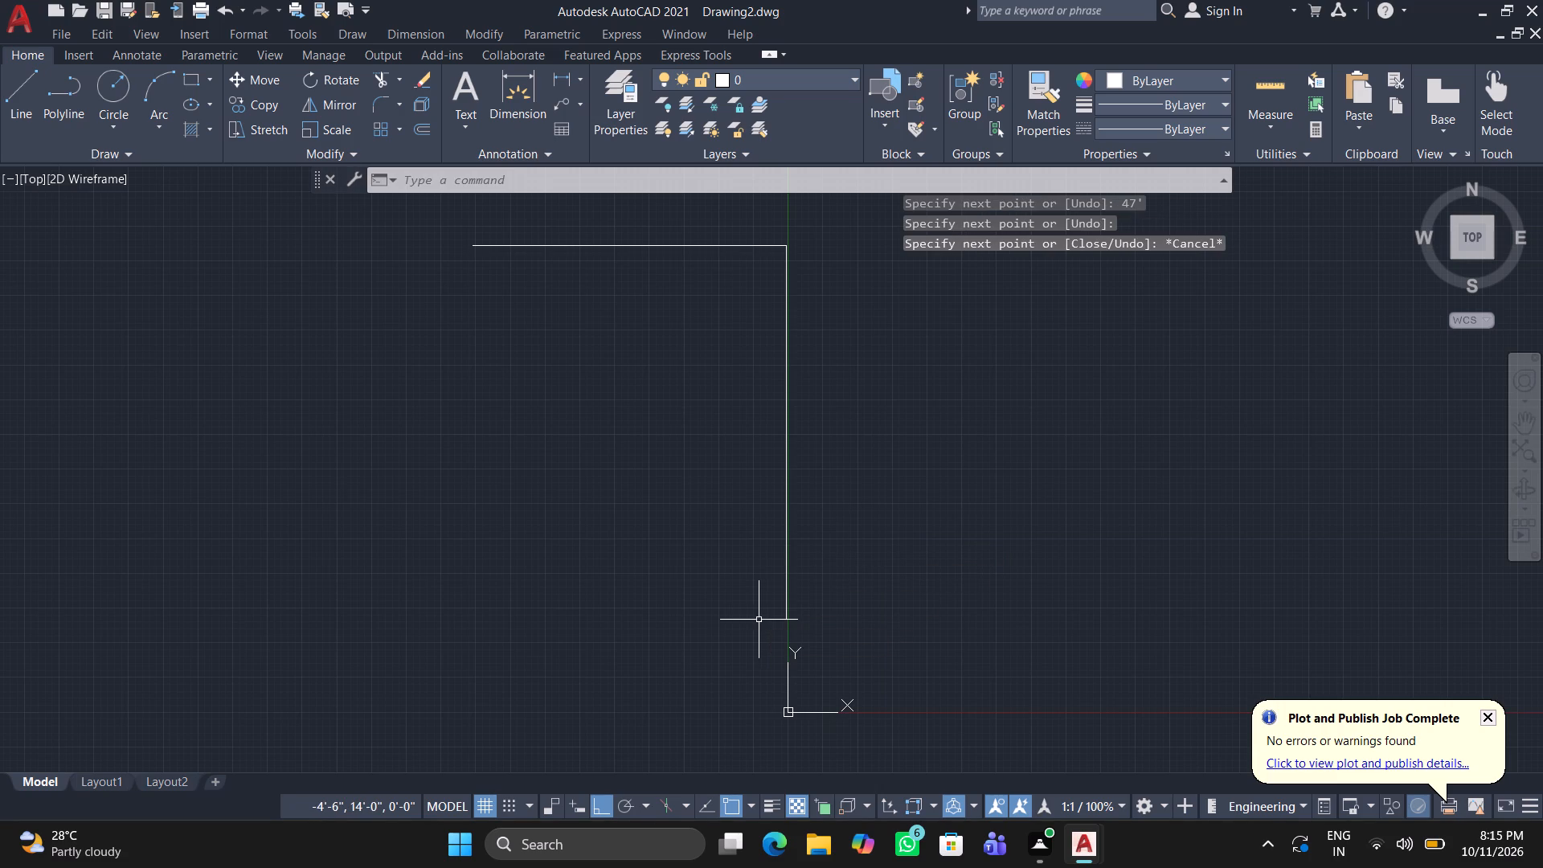
# Draw a vertical line down from the top line's left endpoint, ending slightly below the right vertical line's lower end.
pyautogui.press('l')
pyautogui.press('Return')
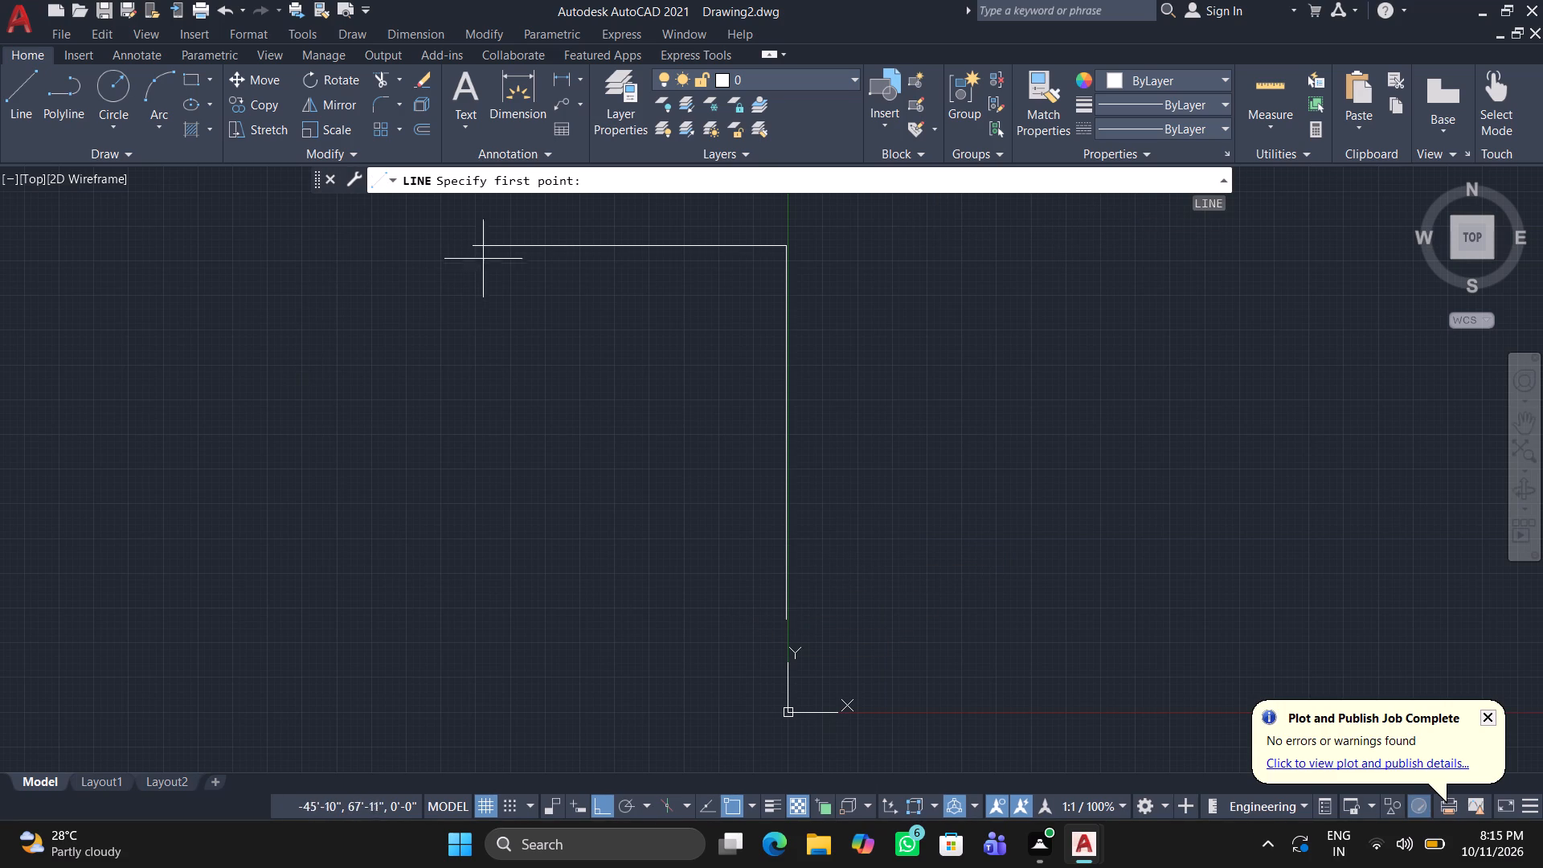
pyautogui.click(468, 249)
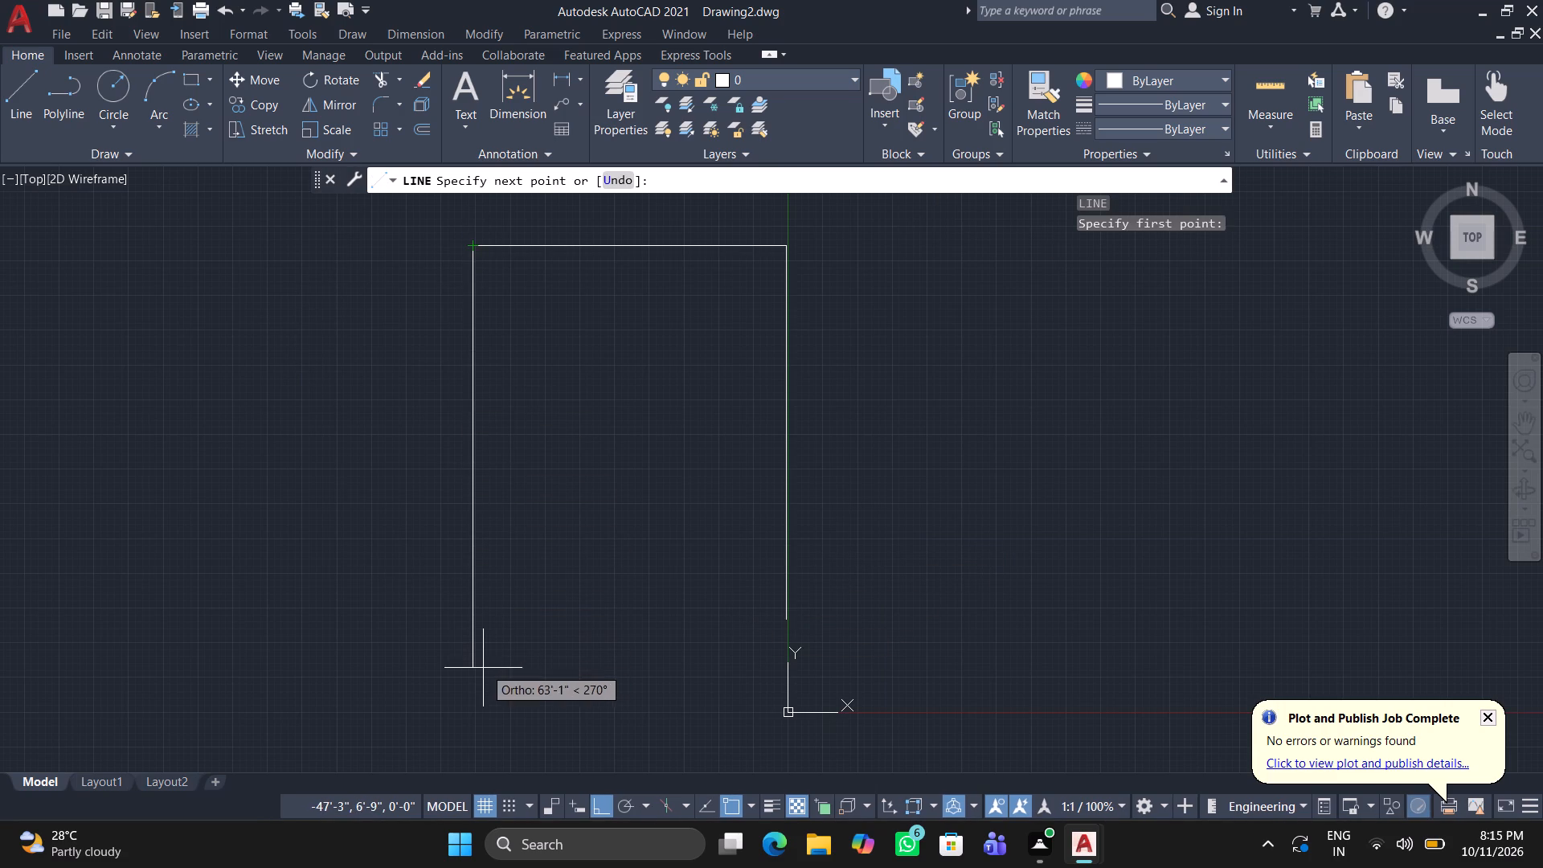
pyautogui.click(473, 642)
pyautogui.press('Escape')
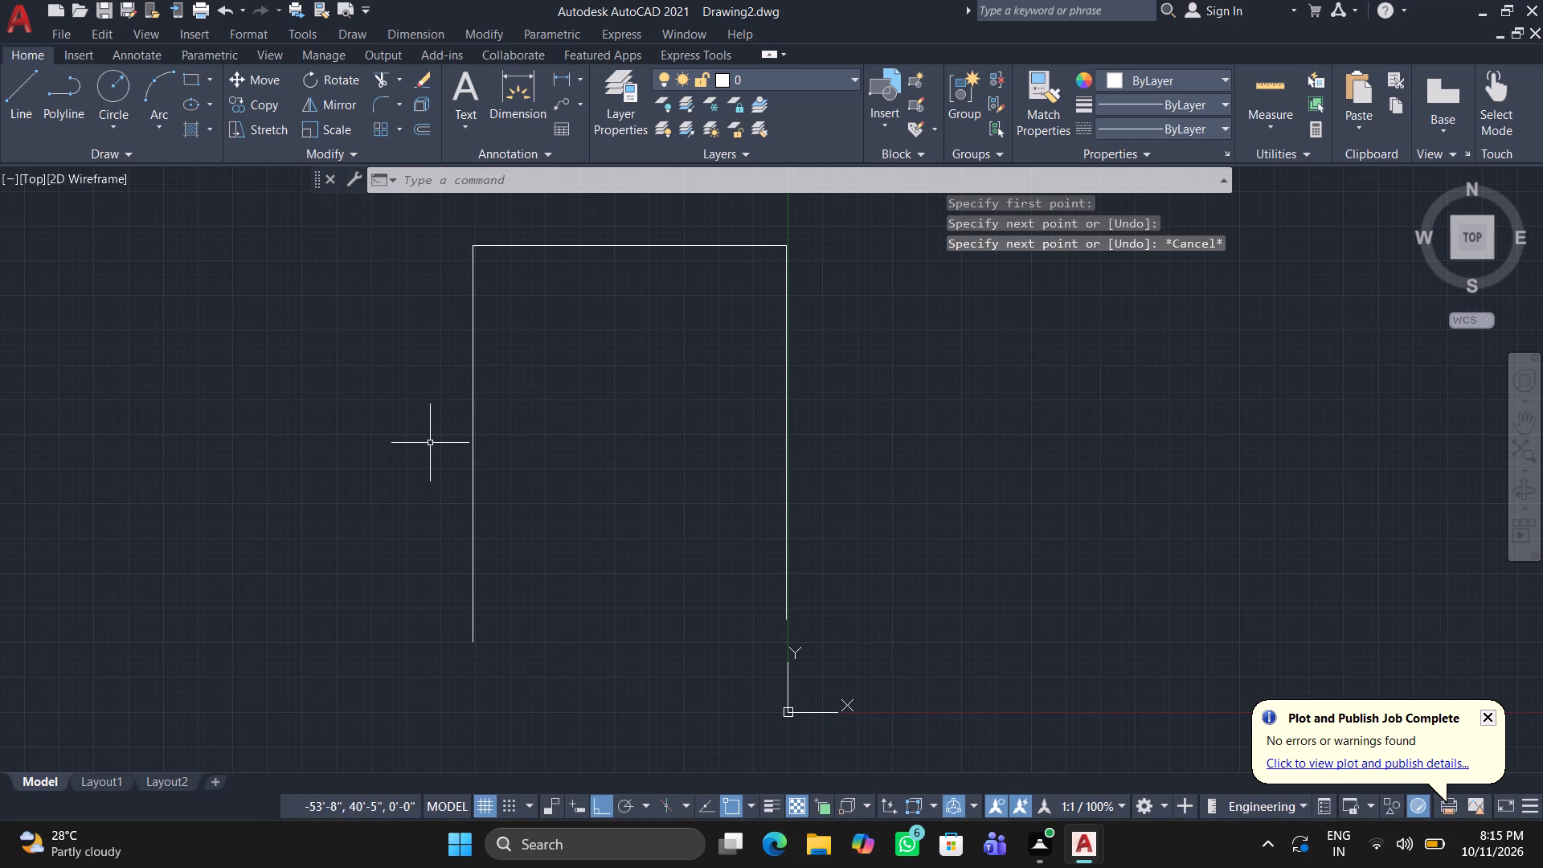
# Offset the left vertical line 9" toward the inside of the outline.
pyautogui.press('o')
pyautogui.press('Return')
pyautogui.write('9"')
pyautogui.press('Return')
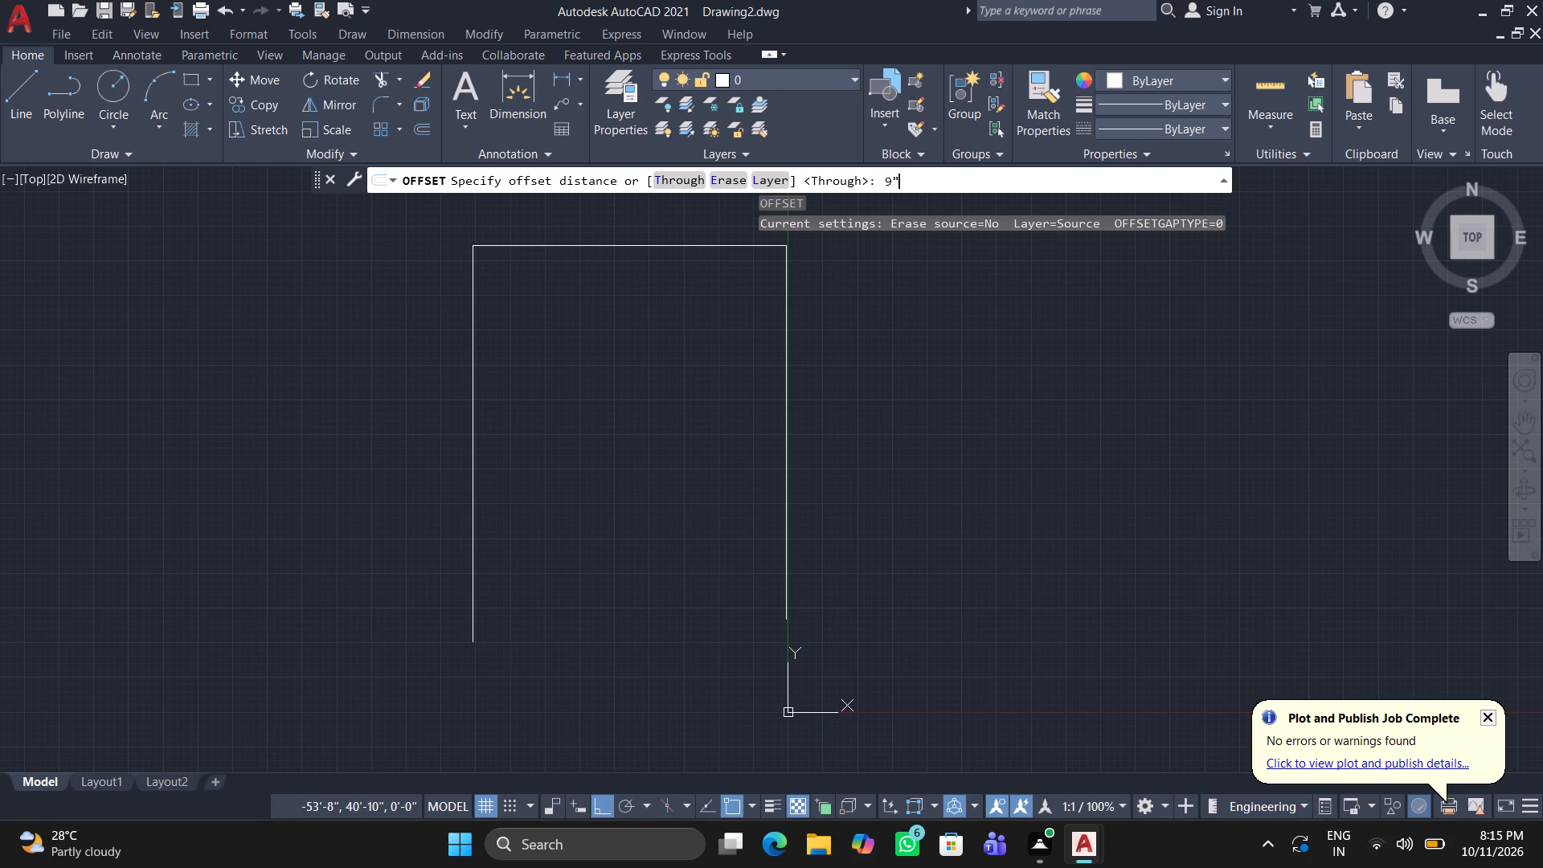
pyautogui.click(471, 398)
pyautogui.click(523, 395)
# Offset the top line and the right vertical line 9" toward the inside of the outline.
pyautogui.scroll(2, 502, 256)
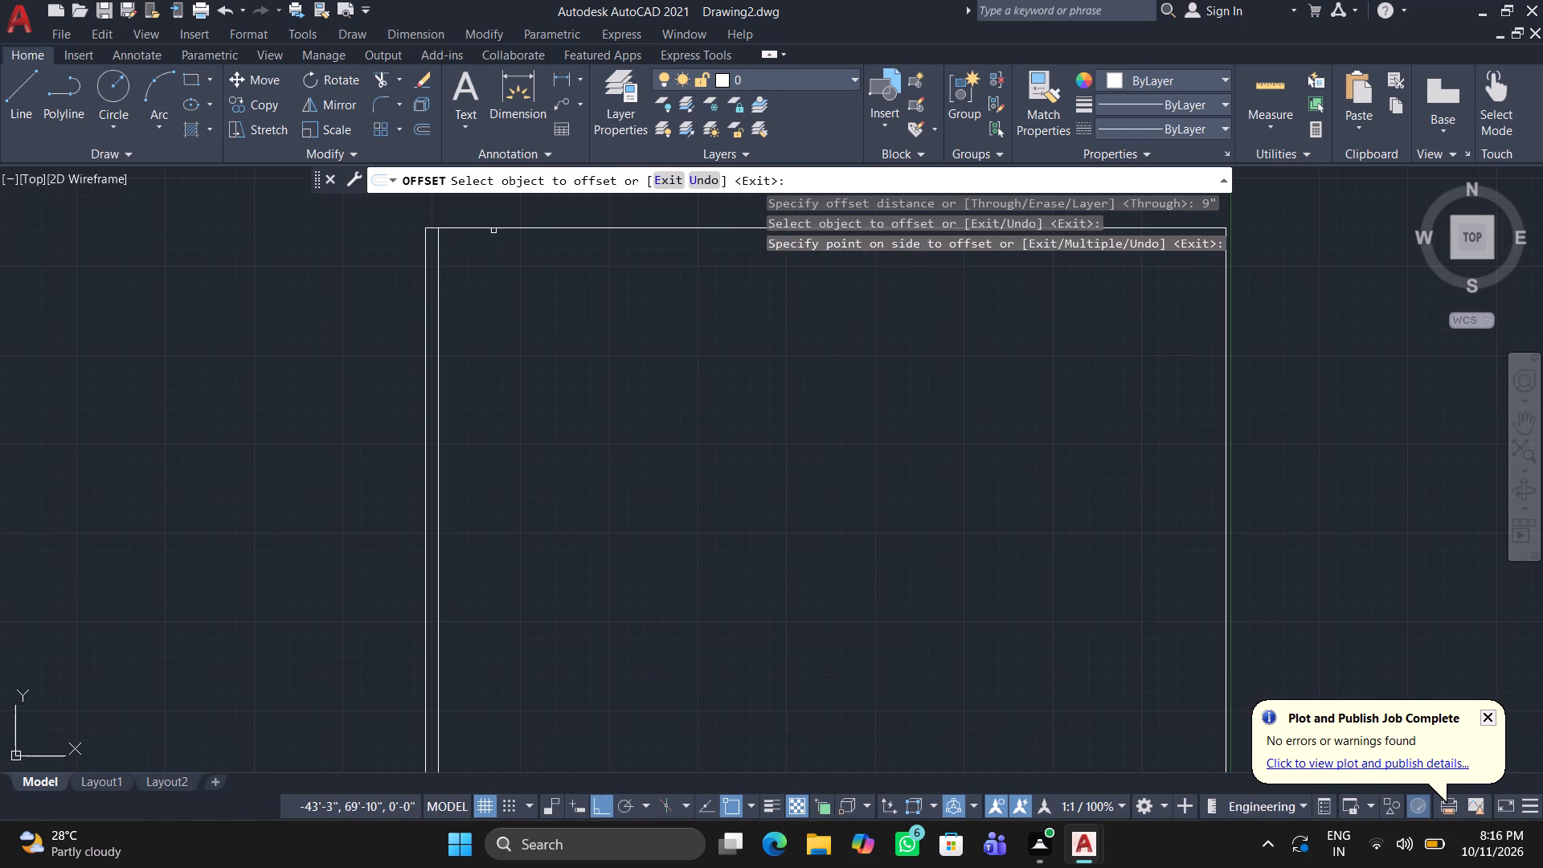
pyautogui.click(493, 225)
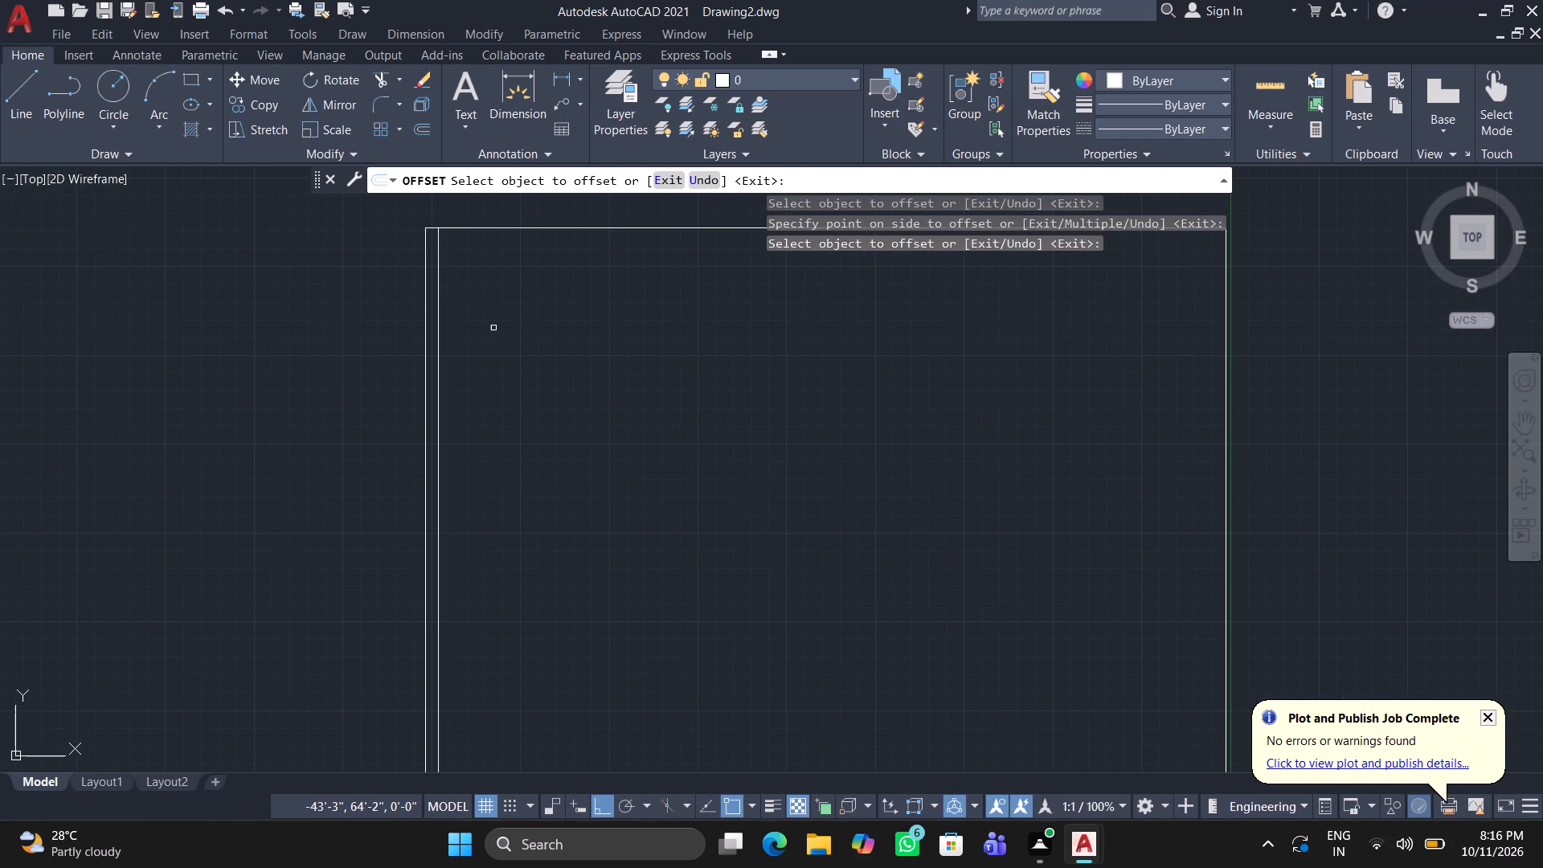
pyautogui.click(473, 223)
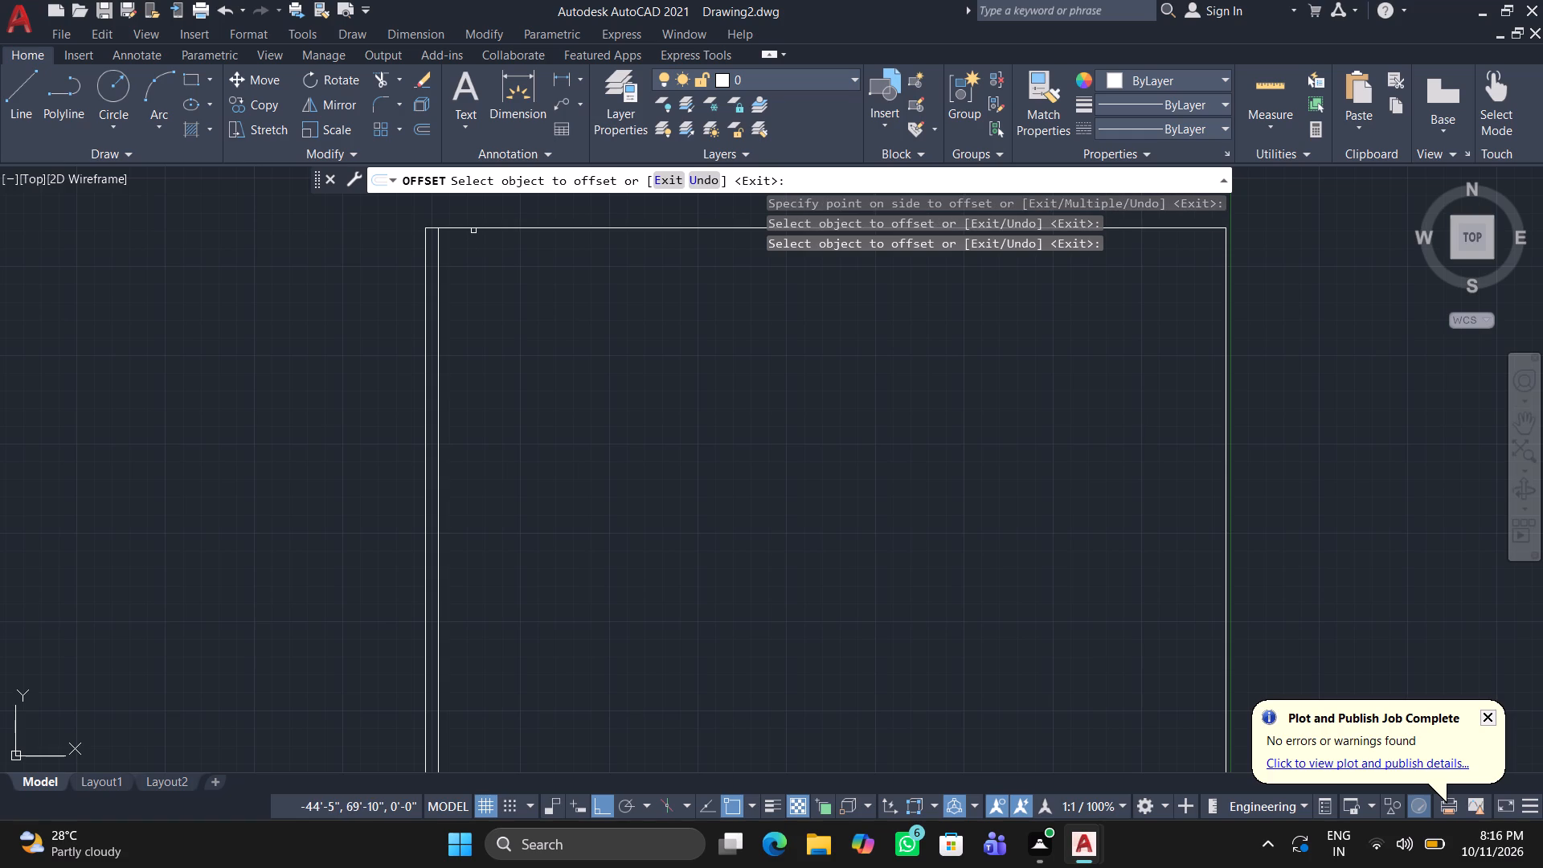
pyautogui.click(473, 231)
pyautogui.click(473, 297)
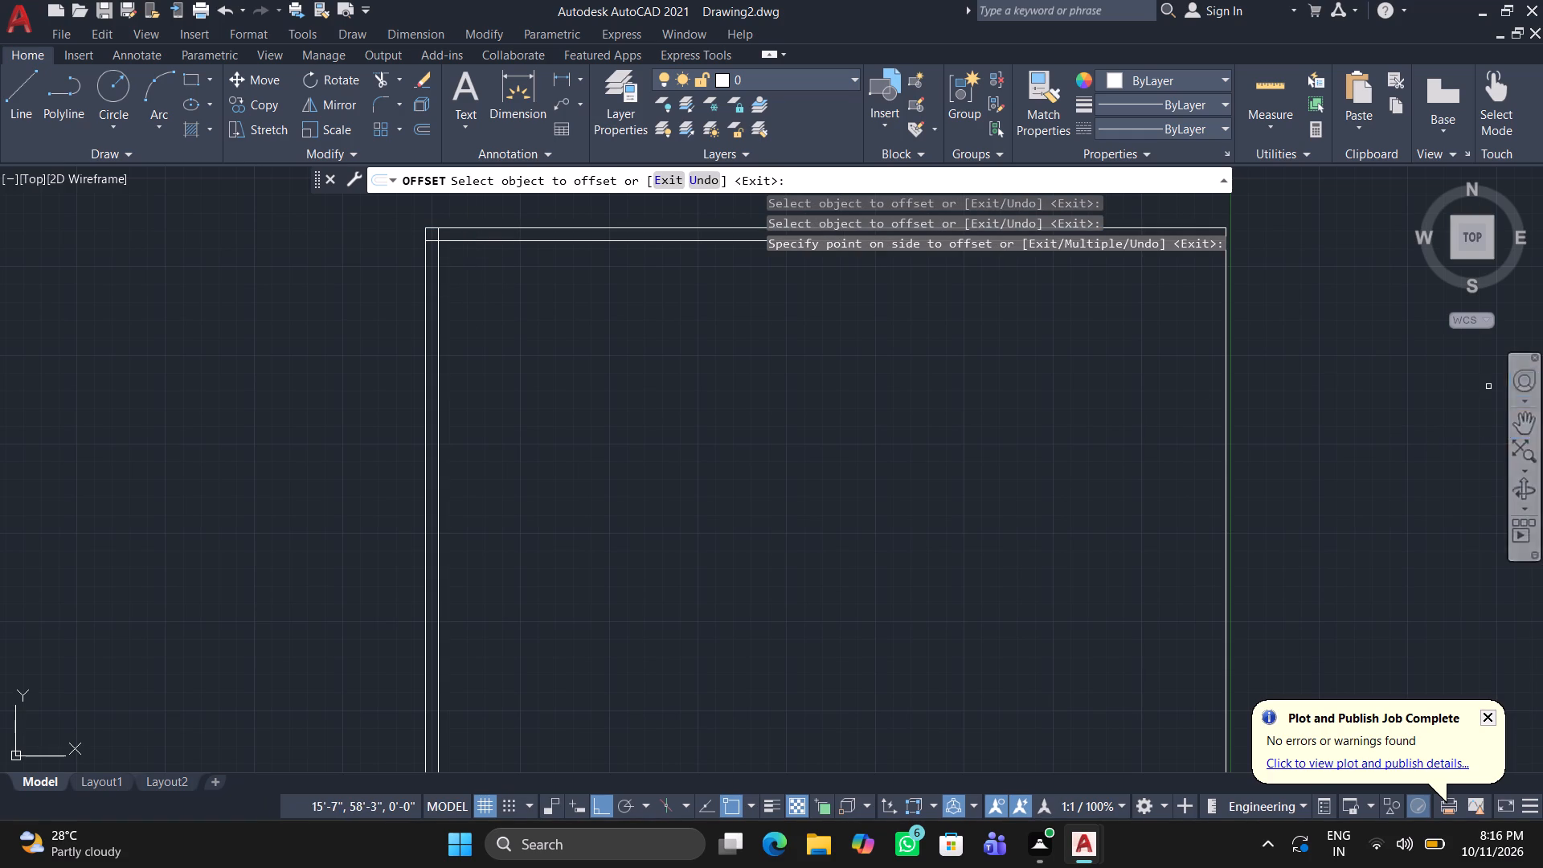
pyautogui.click(1228, 413)
pyautogui.click(1171, 428)
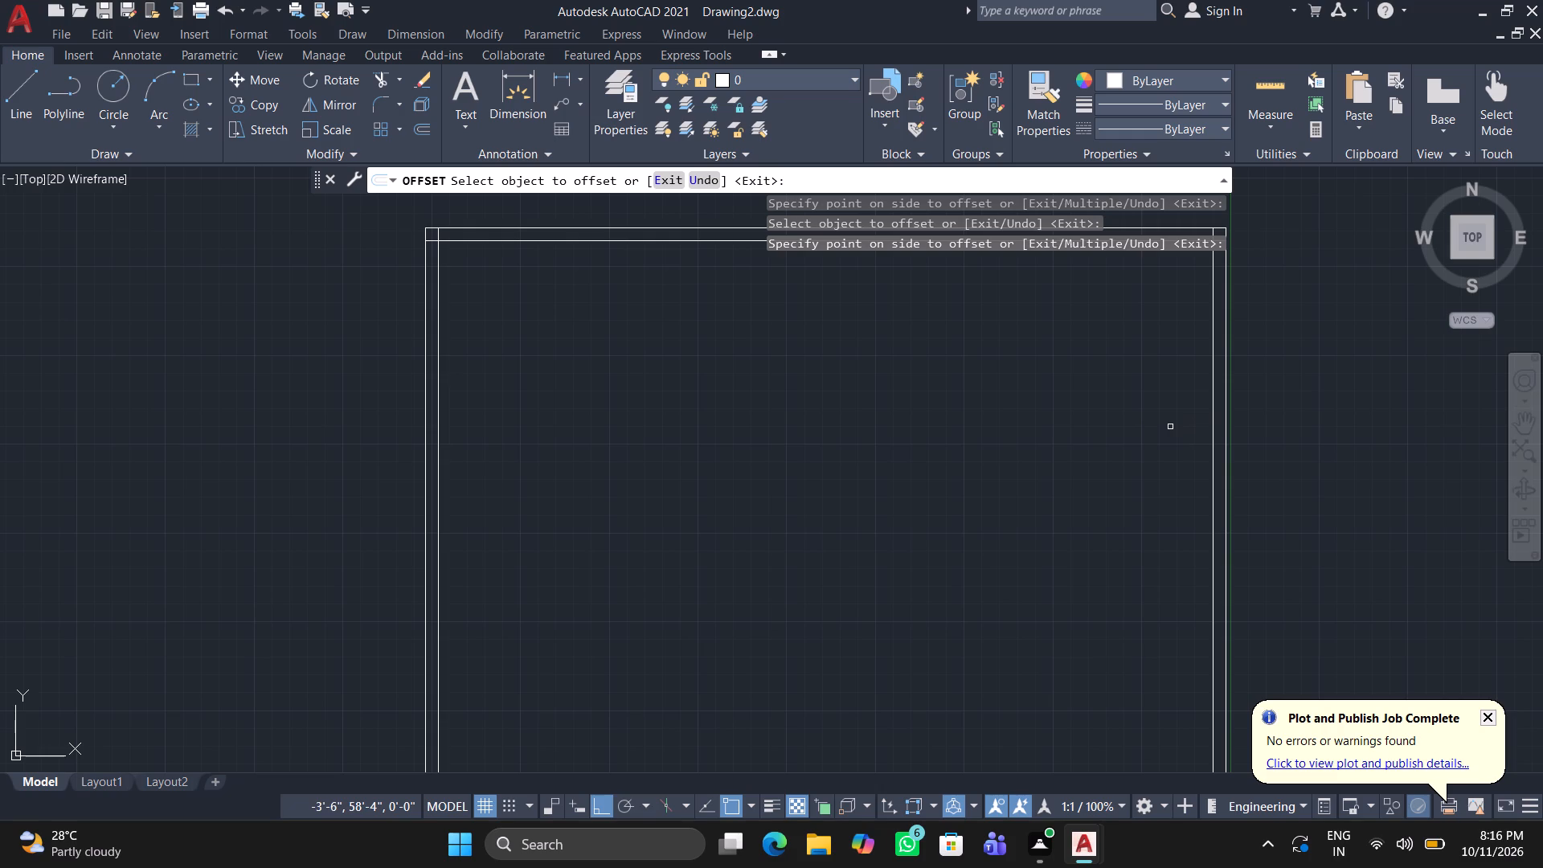
pyautogui.press('Return')
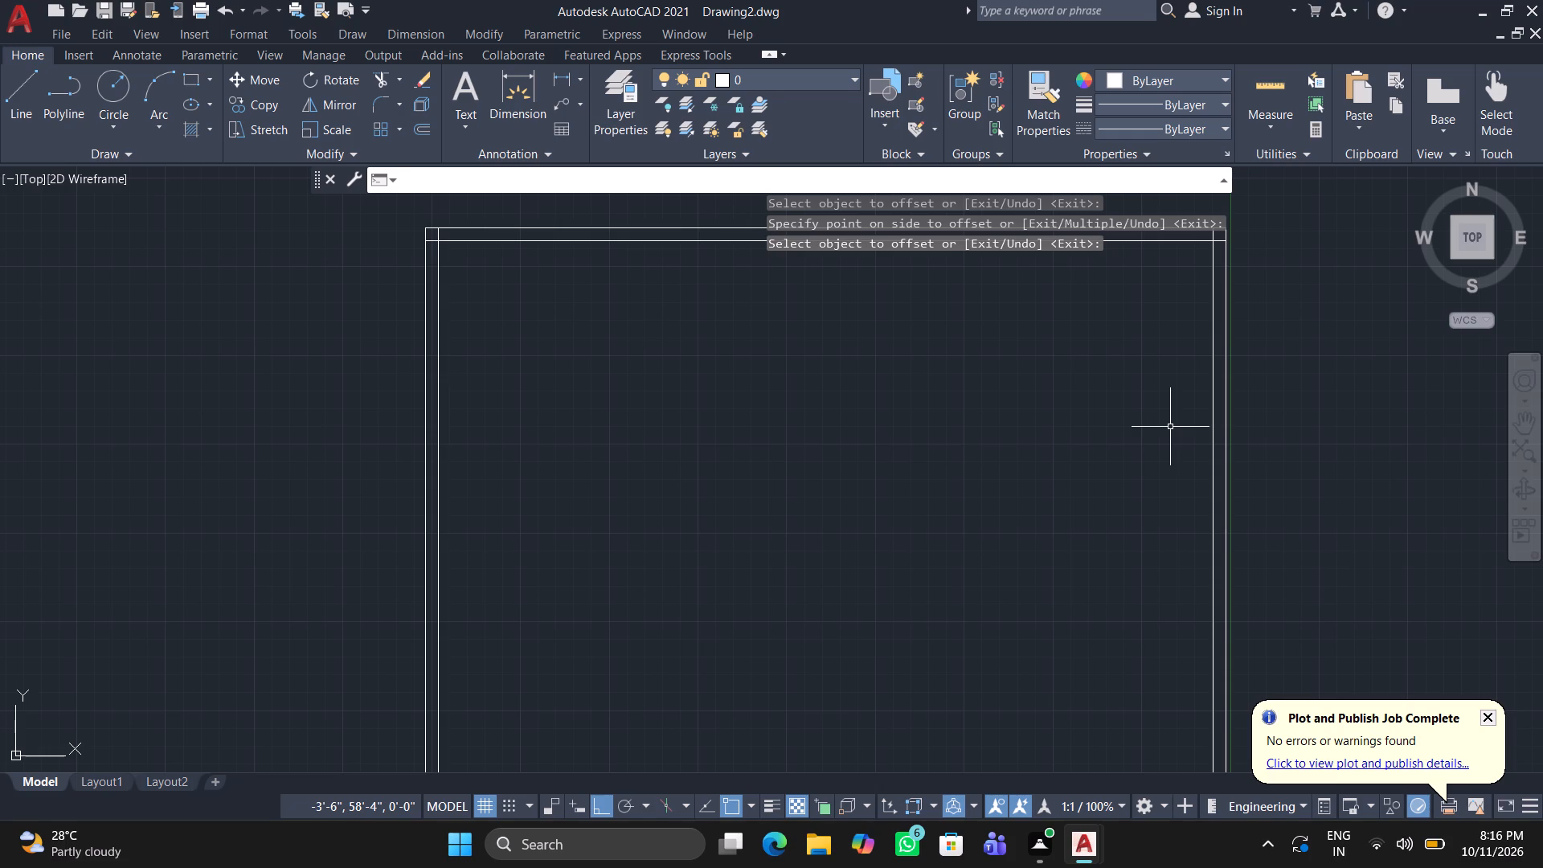
# Offset the inner line of the left wall 27' toward the inside of the outline.
pyautogui.scroll(3, 1170, 427)
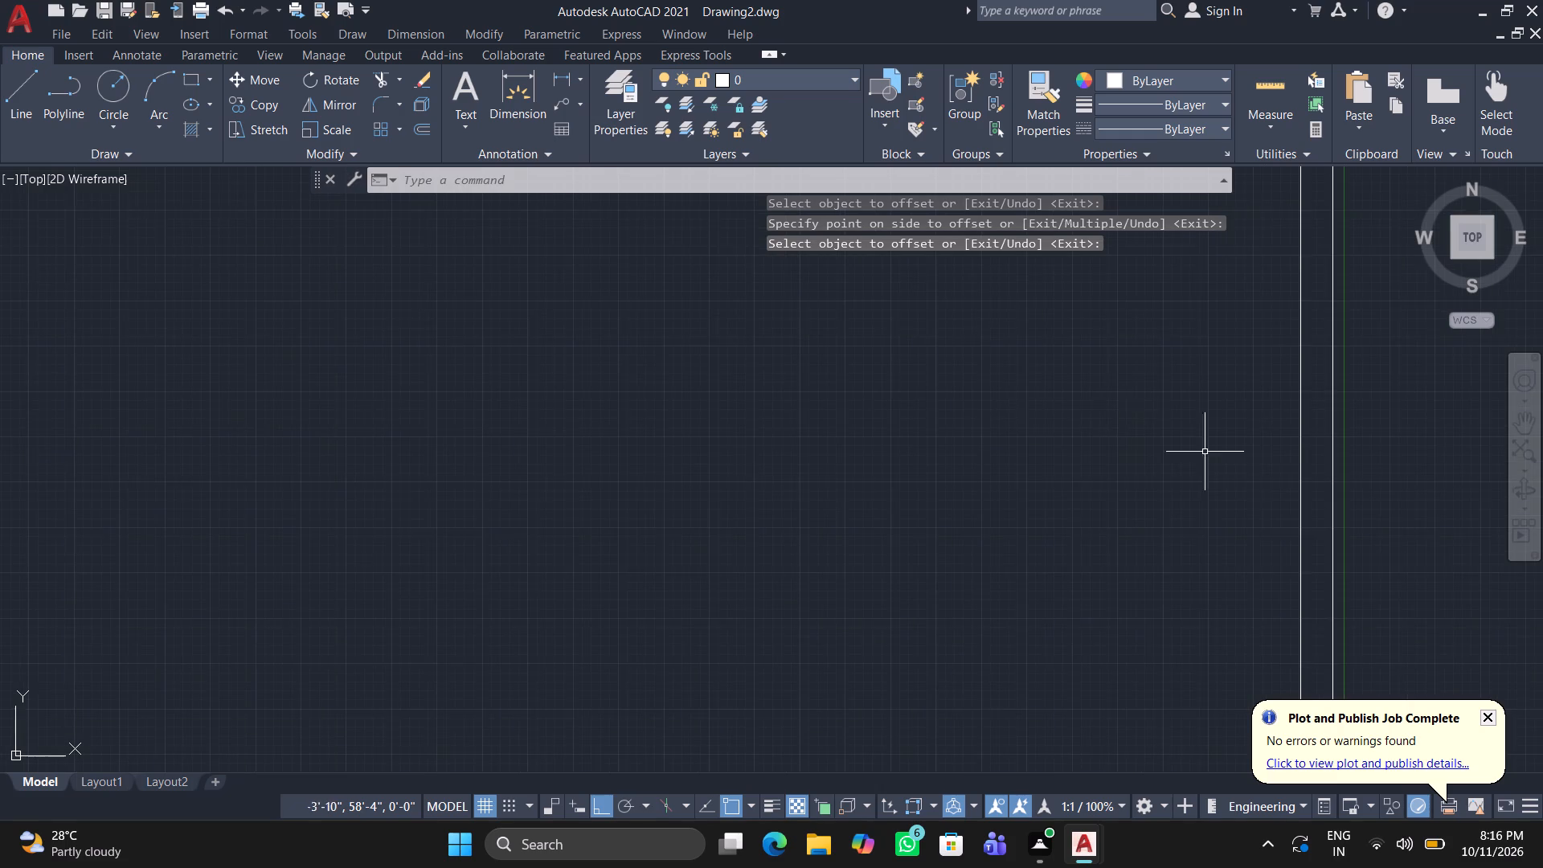
pyautogui.scroll(-2, 1270, 468)
pyautogui.moveTo(1002, 420); pyautogui.dragTo(843, 612, button='middle')
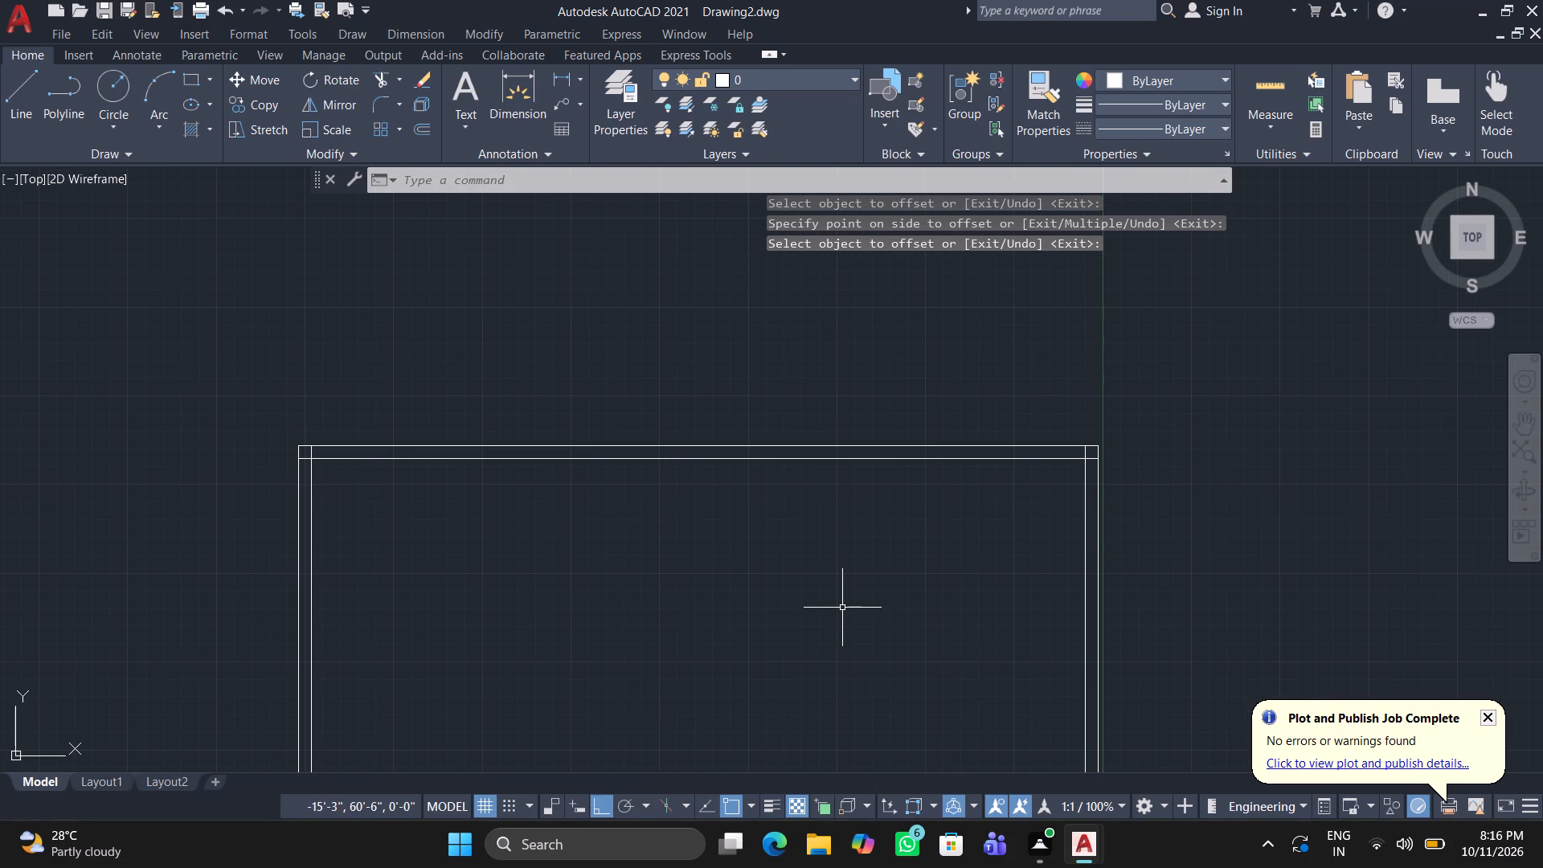
pyautogui.write('OI')
pyautogui.press('Return')
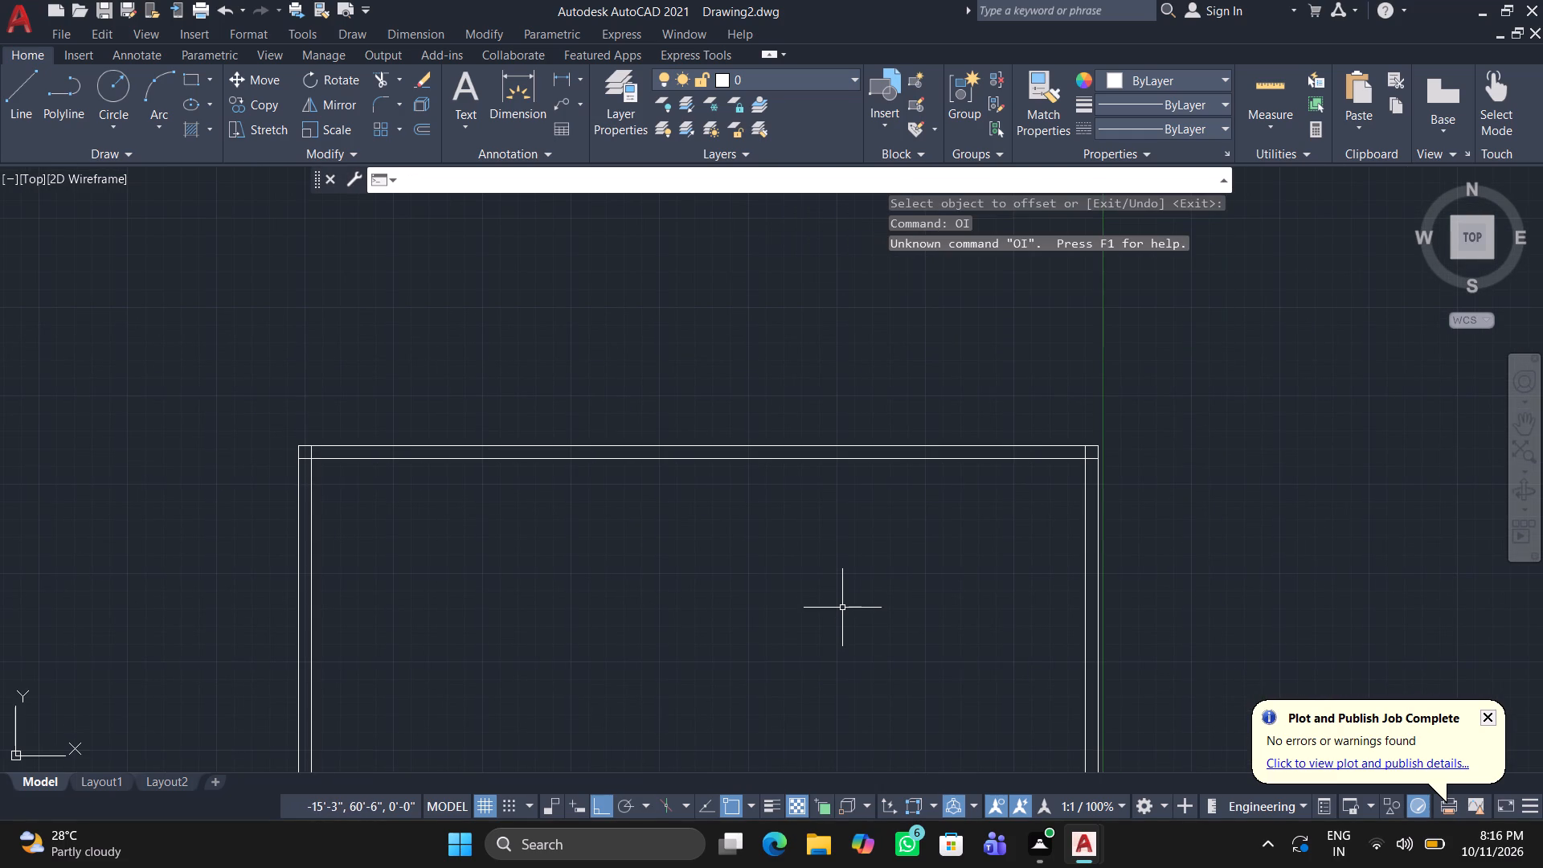
pyautogui.press('space')
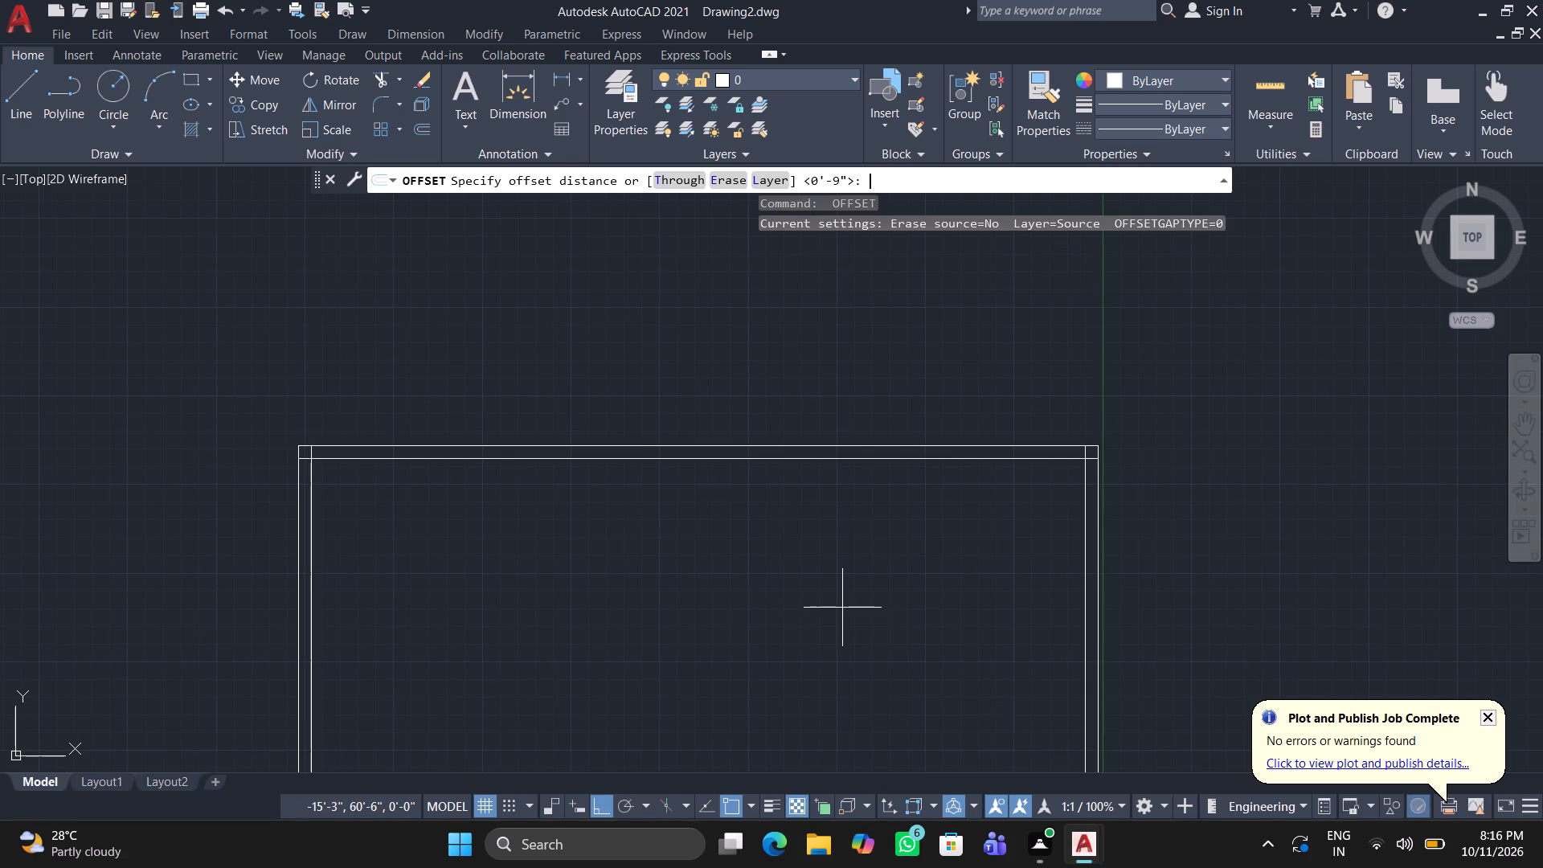
pyautogui.write("27'")
pyautogui.press('Return')
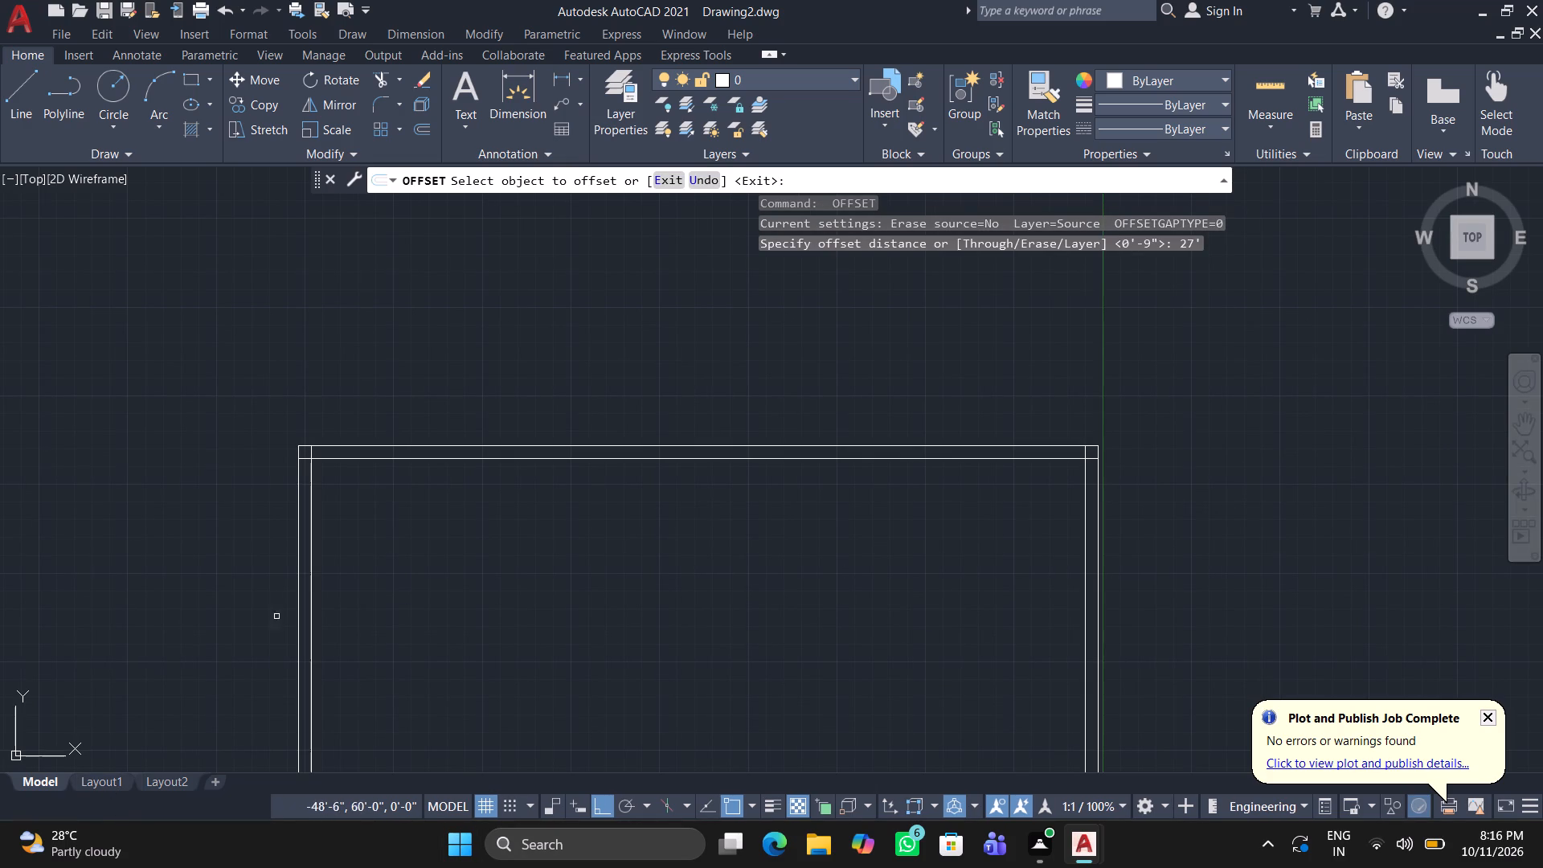
pyautogui.moveTo(311, 579); pyautogui.dragTo(318, 579)
pyautogui.click(407, 579)
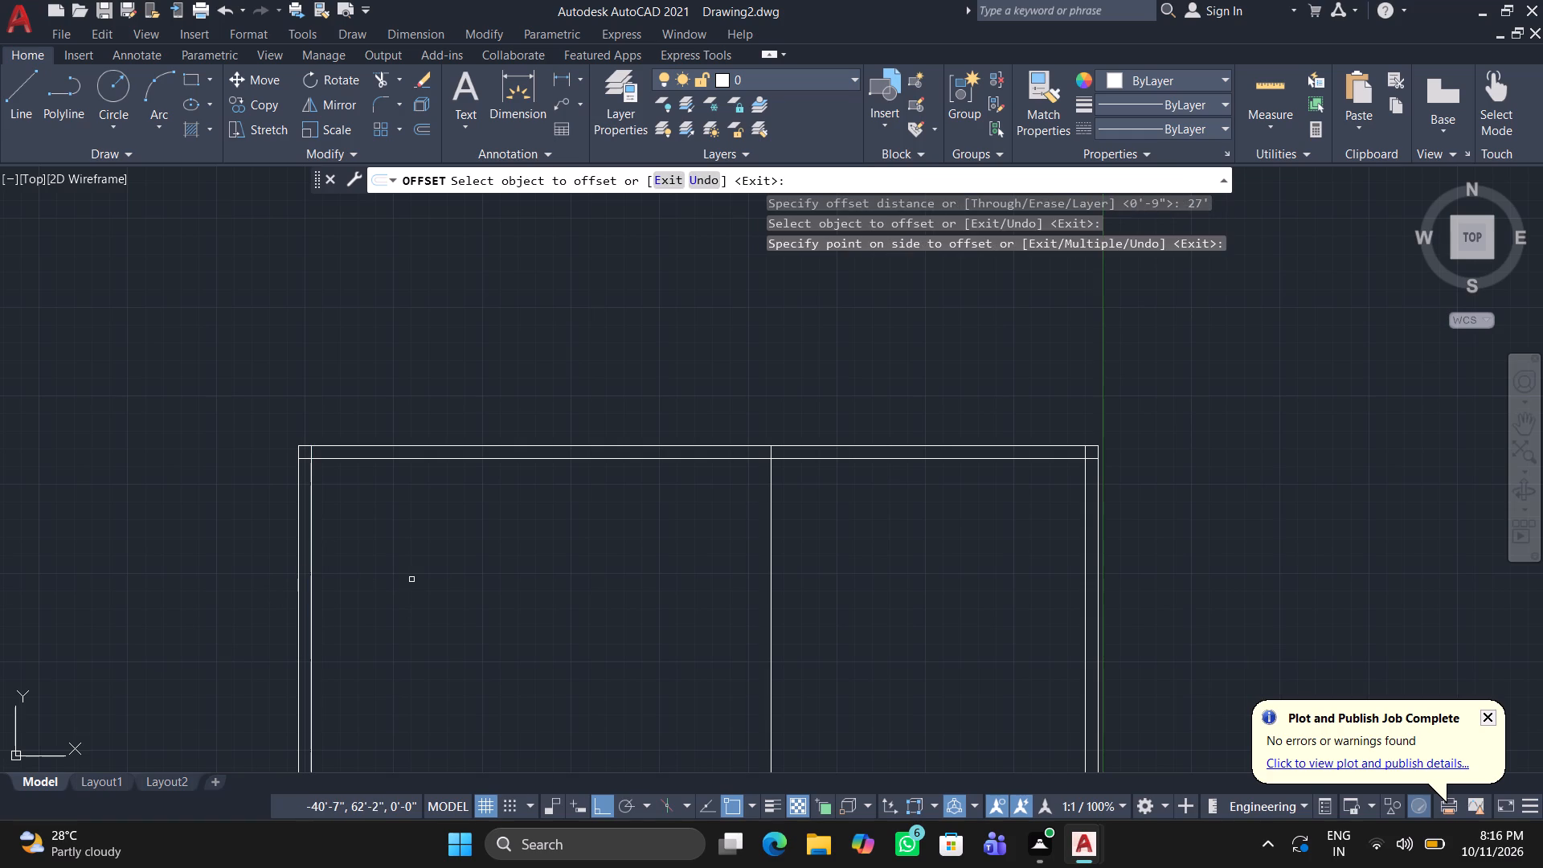
pyautogui.press('Return')
# Offset the new interior vertical line 4.5" away from the left wall to form a partition.
pyautogui.press('Return')
pyautogui.write('4.5"')
pyautogui.press('Return')
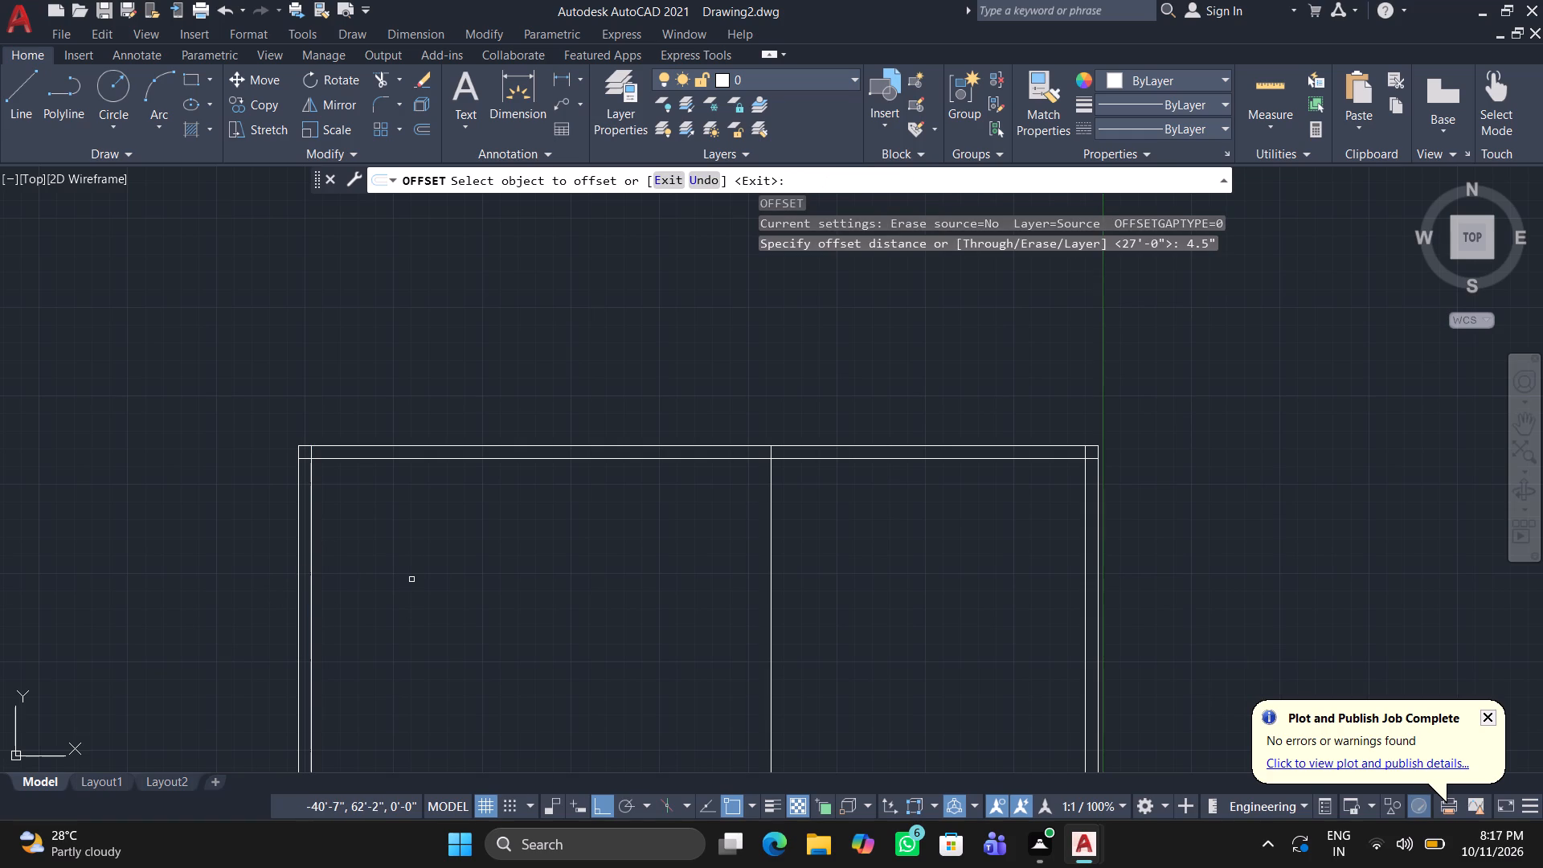
pyautogui.click(771, 527)
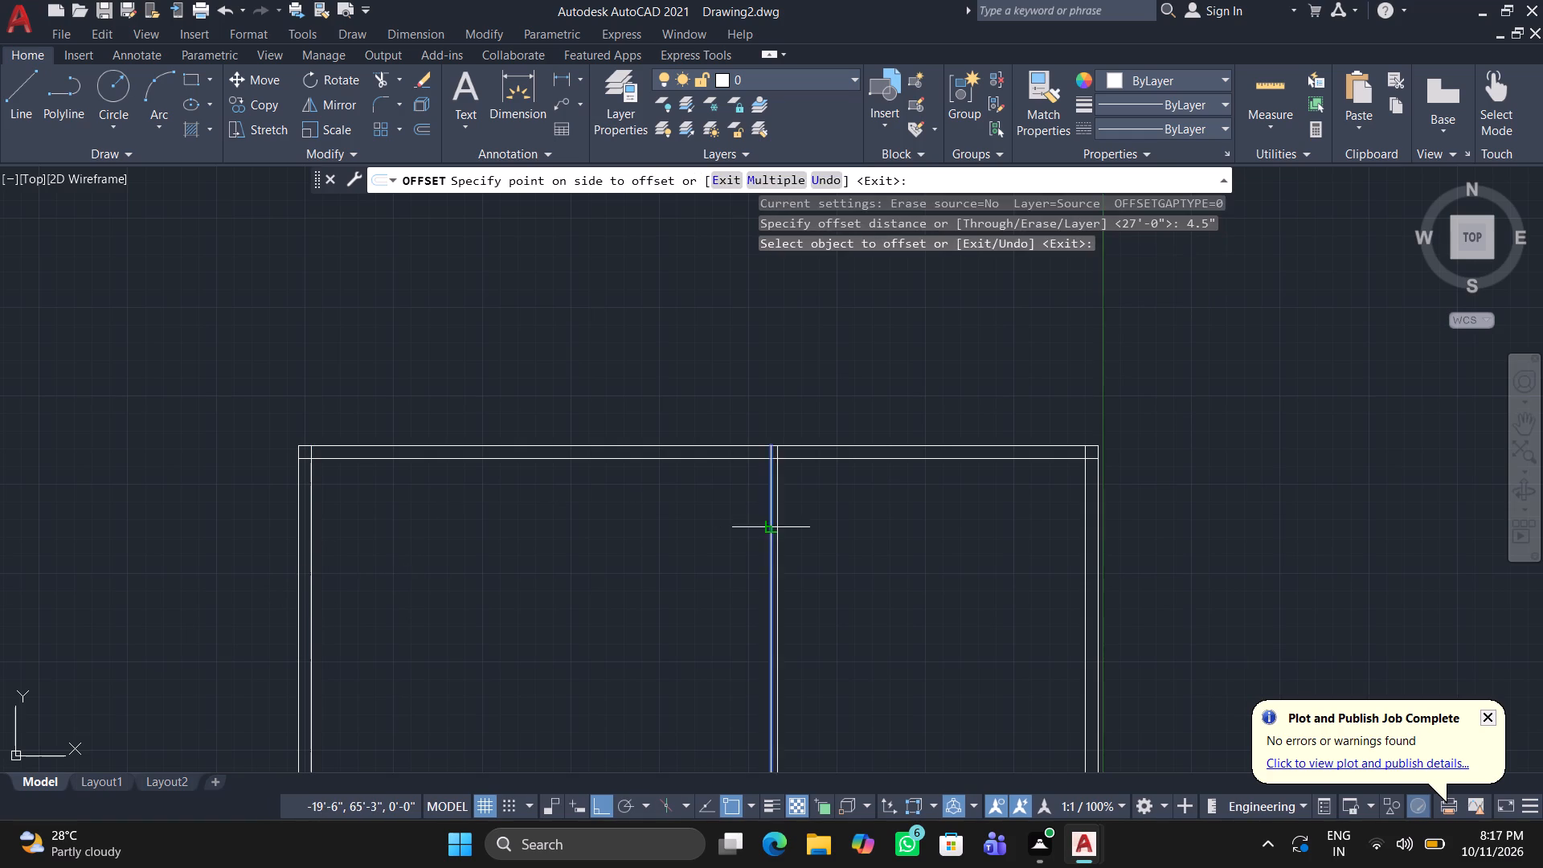
pyautogui.click(822, 517)
pyautogui.press('Return')
# Offset the partition's right-hand line 20' toward the right wall.
pyautogui.press('Return')
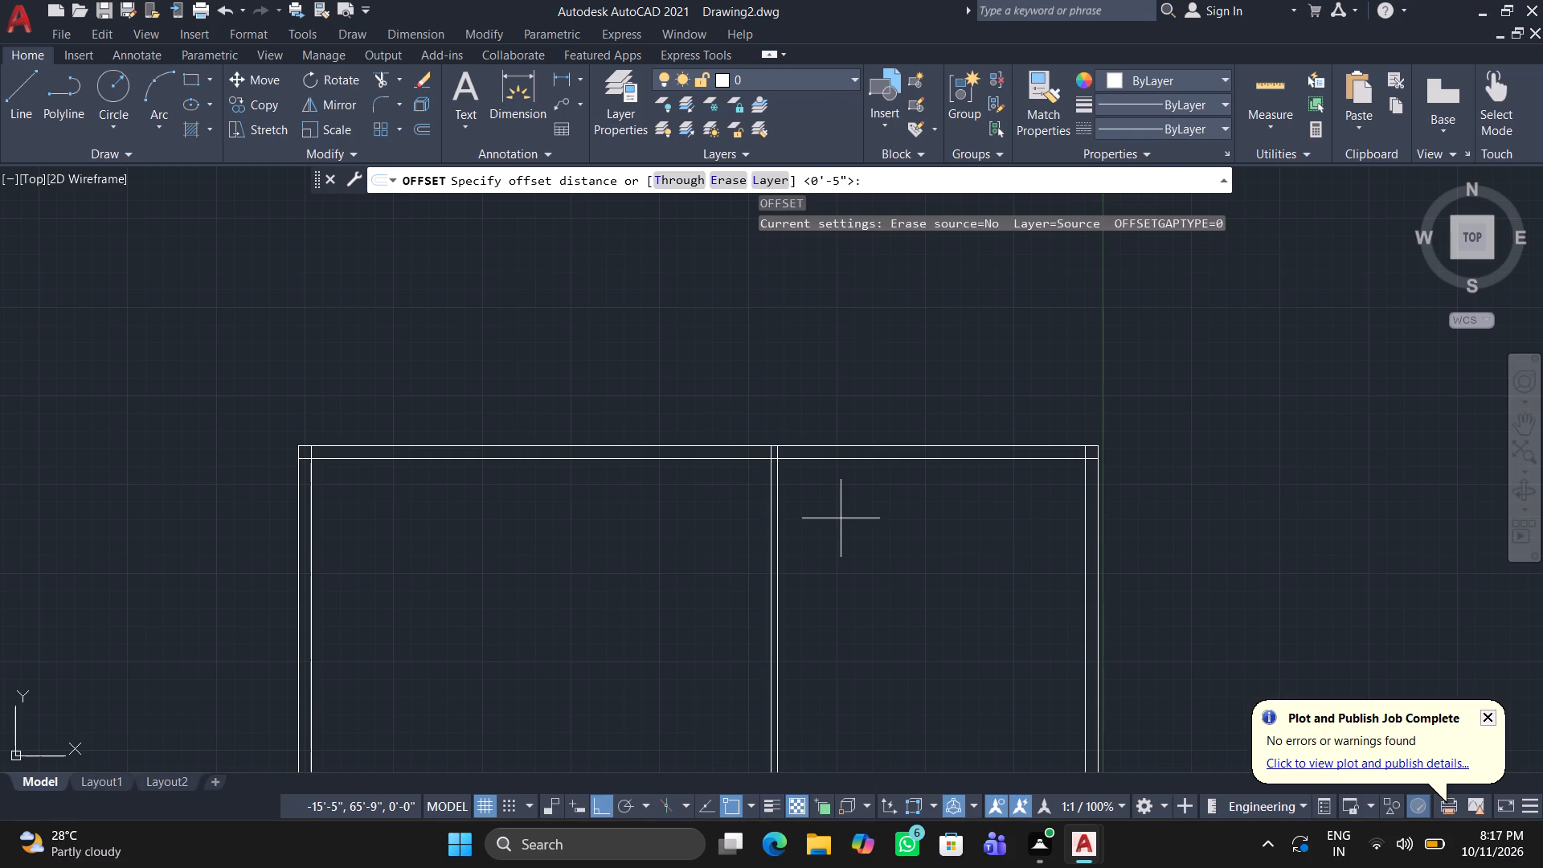
pyautogui.write("20'")
pyautogui.press('Return')
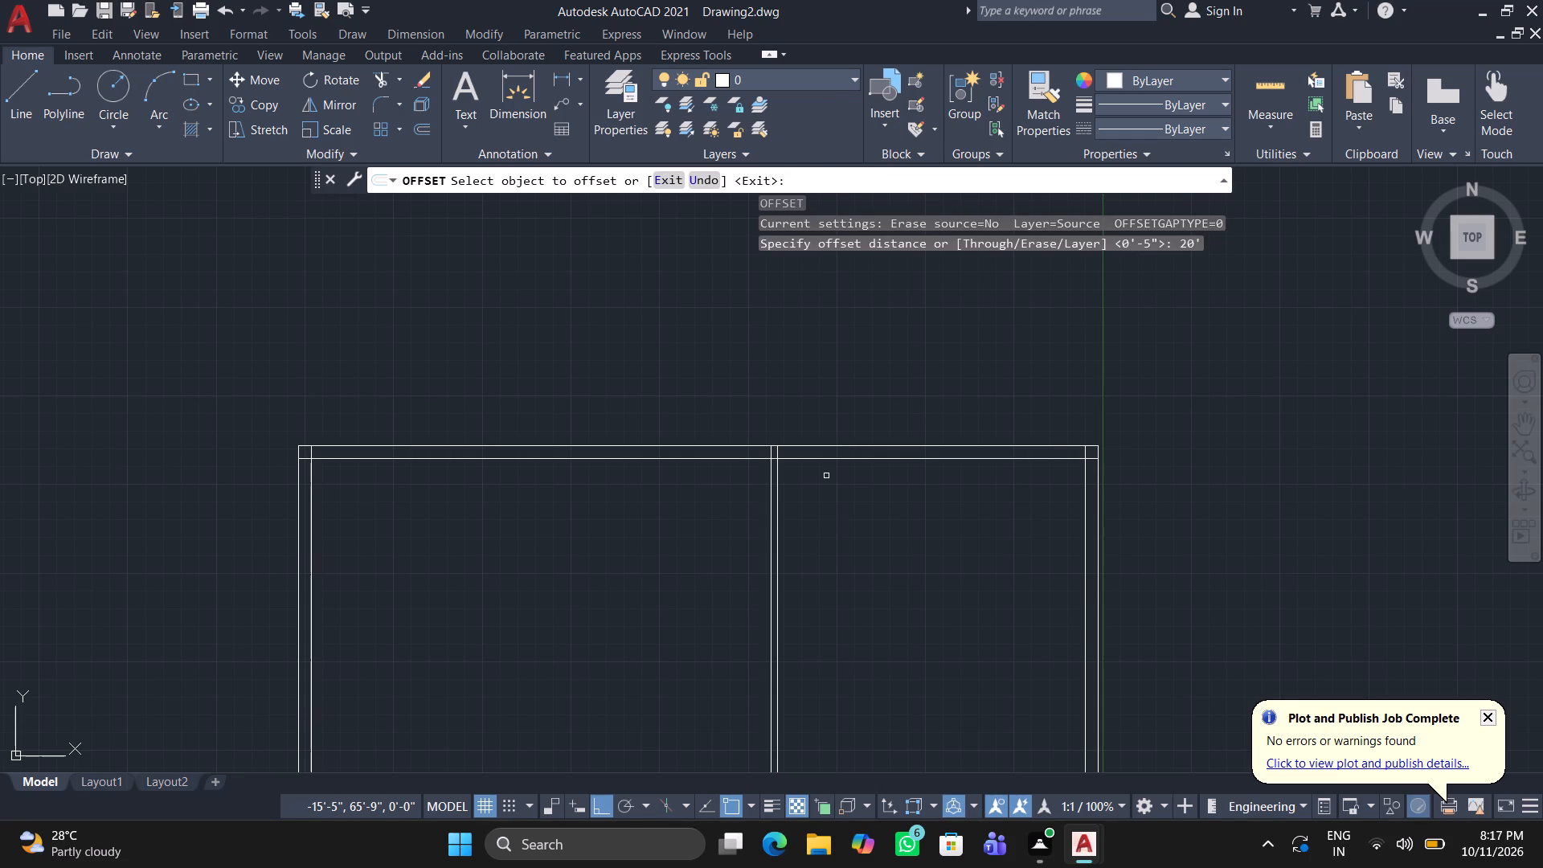
pyautogui.click(777, 548)
pyautogui.click(871, 542)
pyautogui.press('space')
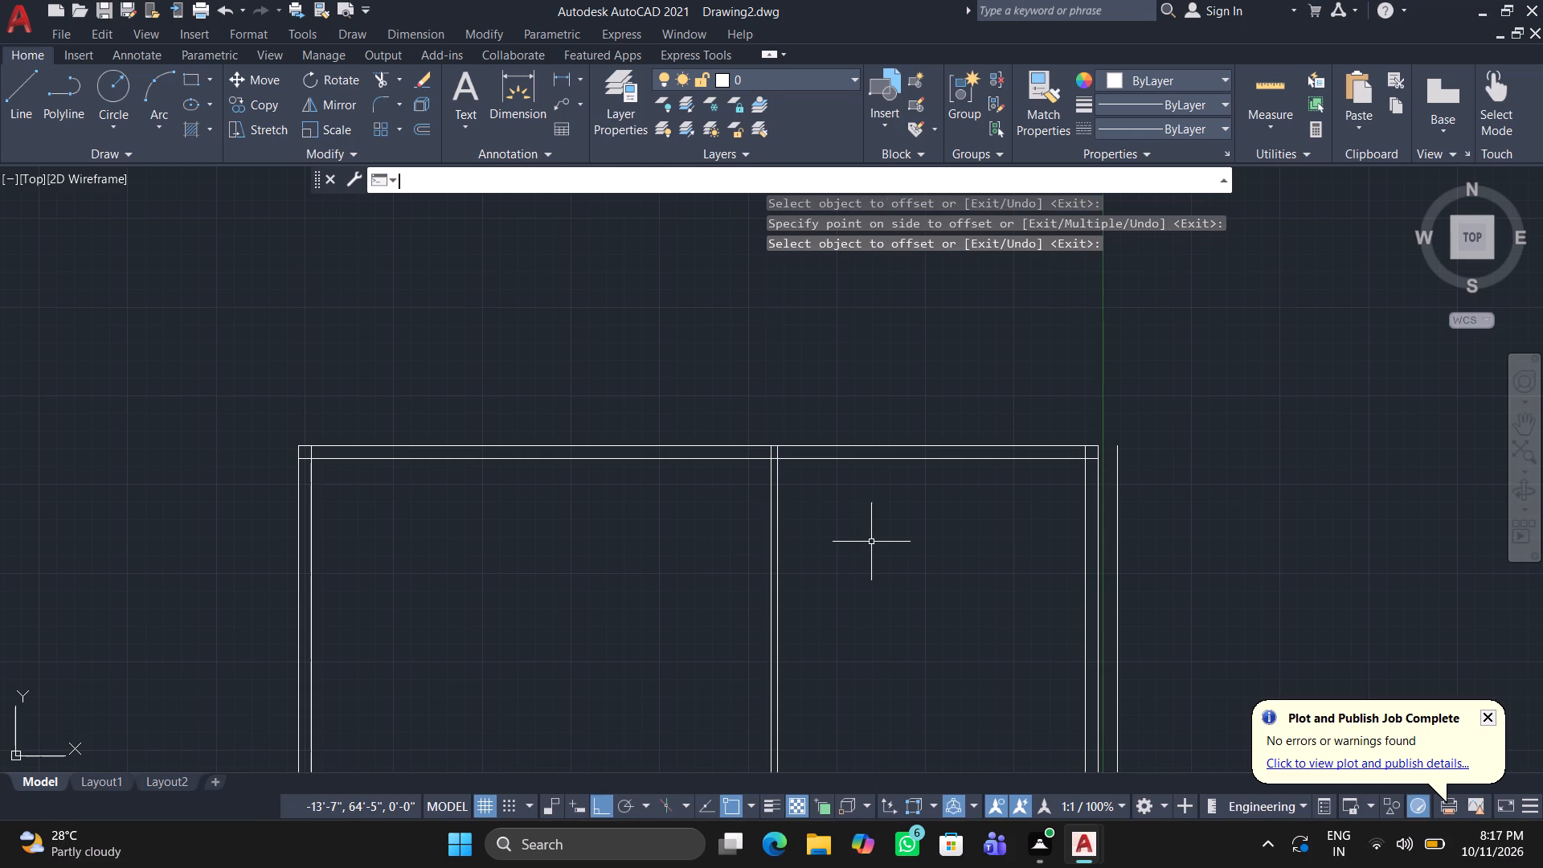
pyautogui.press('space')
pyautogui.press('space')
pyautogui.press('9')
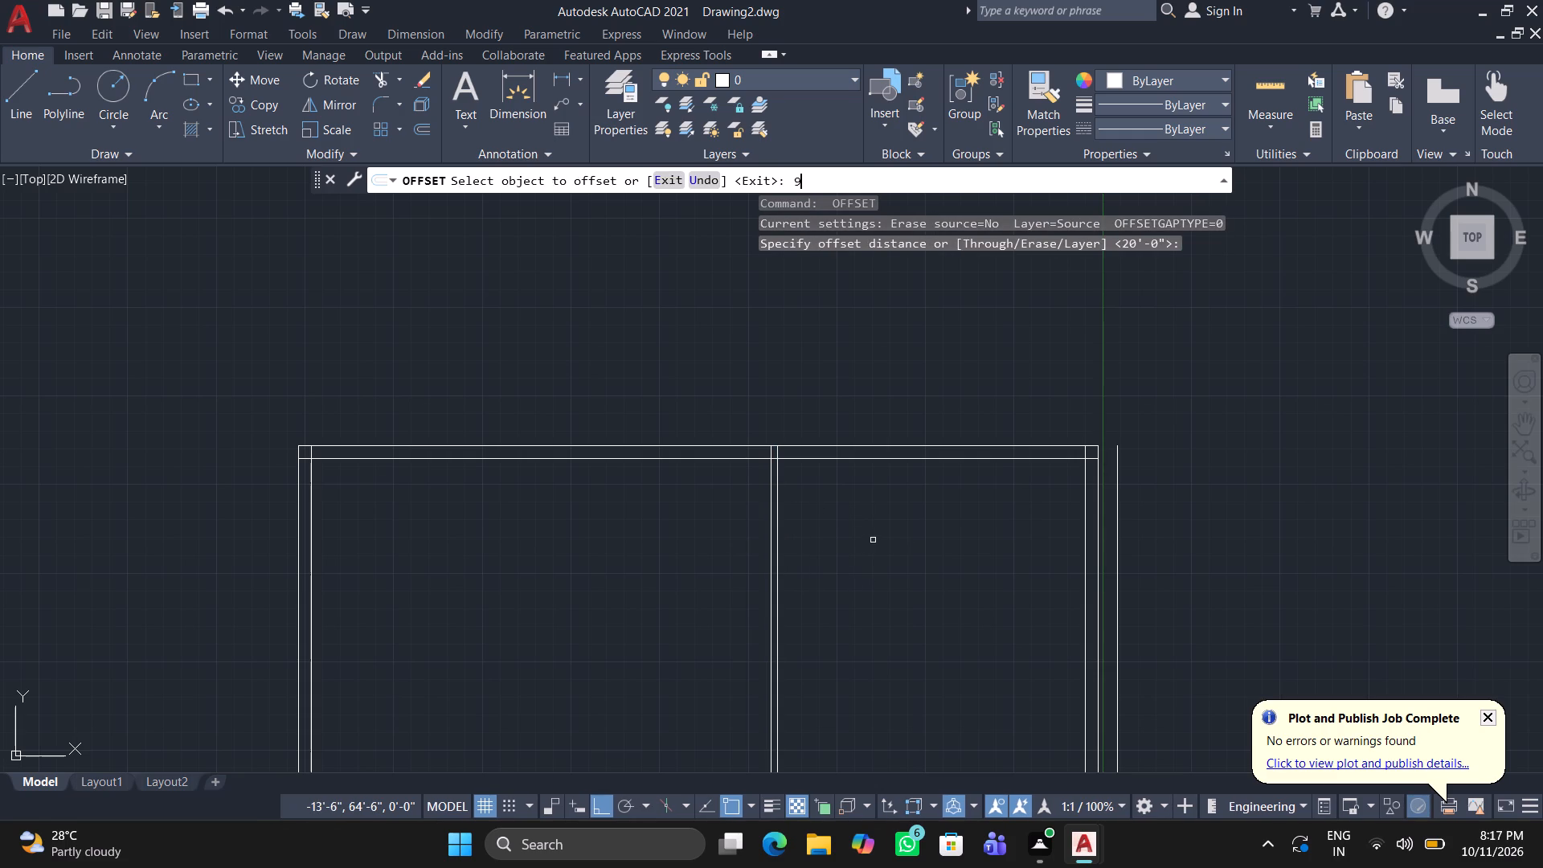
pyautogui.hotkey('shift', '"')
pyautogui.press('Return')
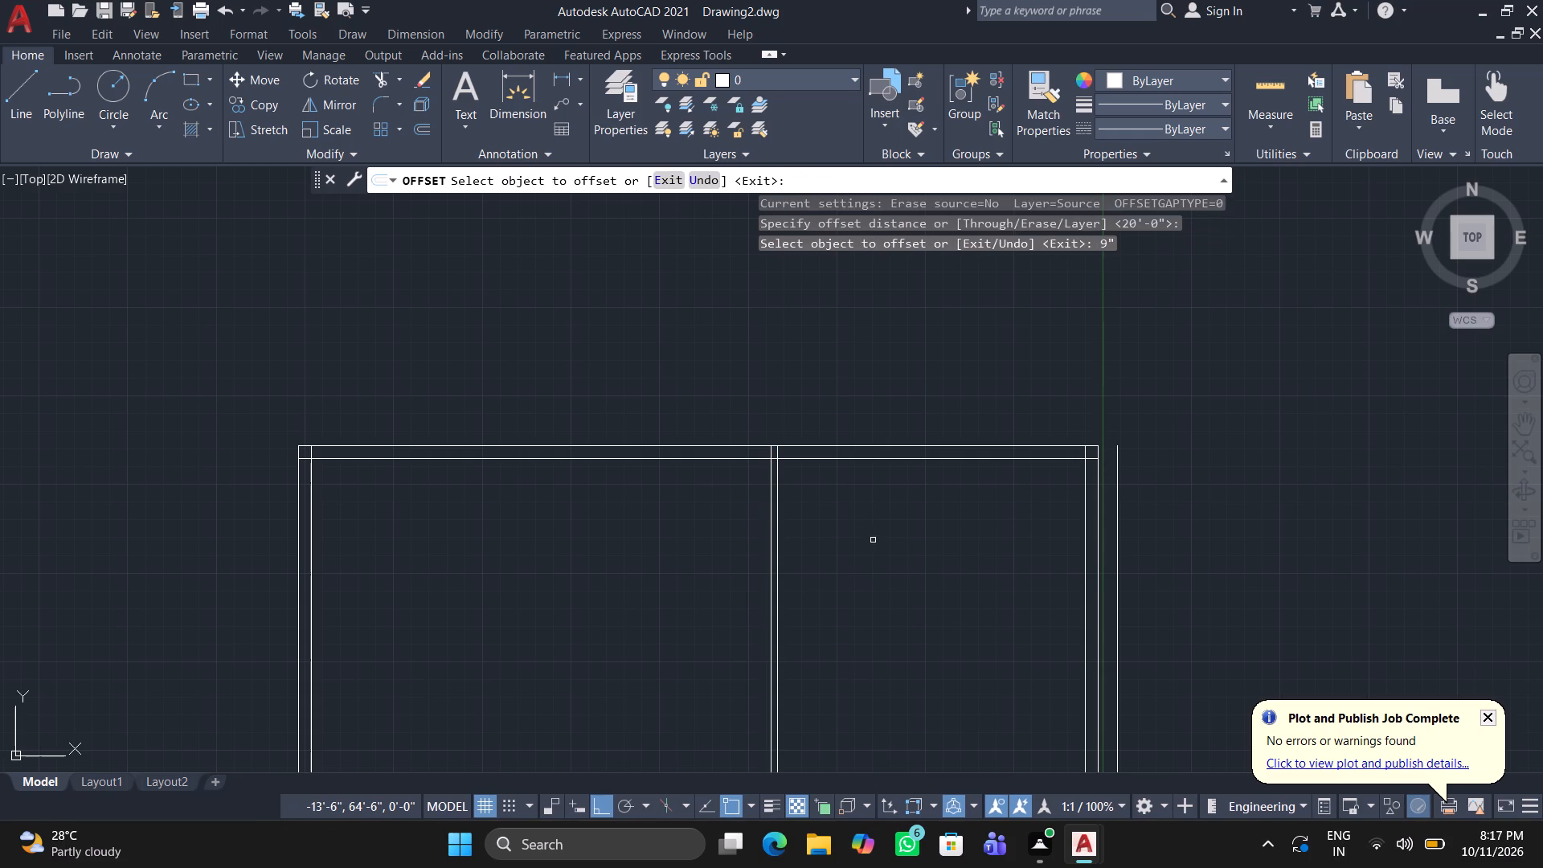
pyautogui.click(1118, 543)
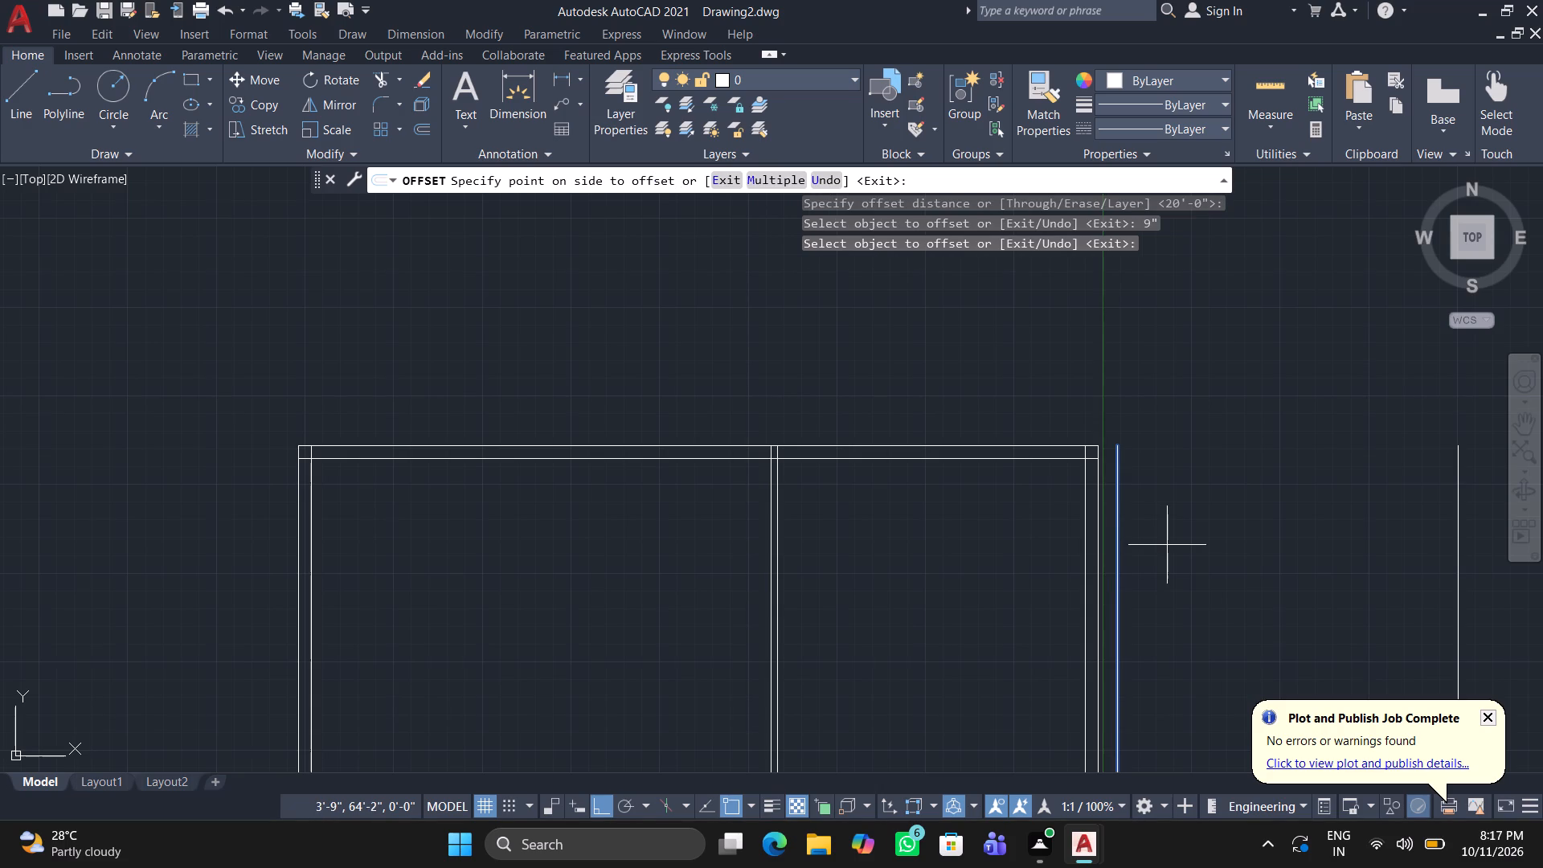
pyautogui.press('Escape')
# Offset the vertical line just outside the original right wall 9" outward.
pyautogui.press('o')
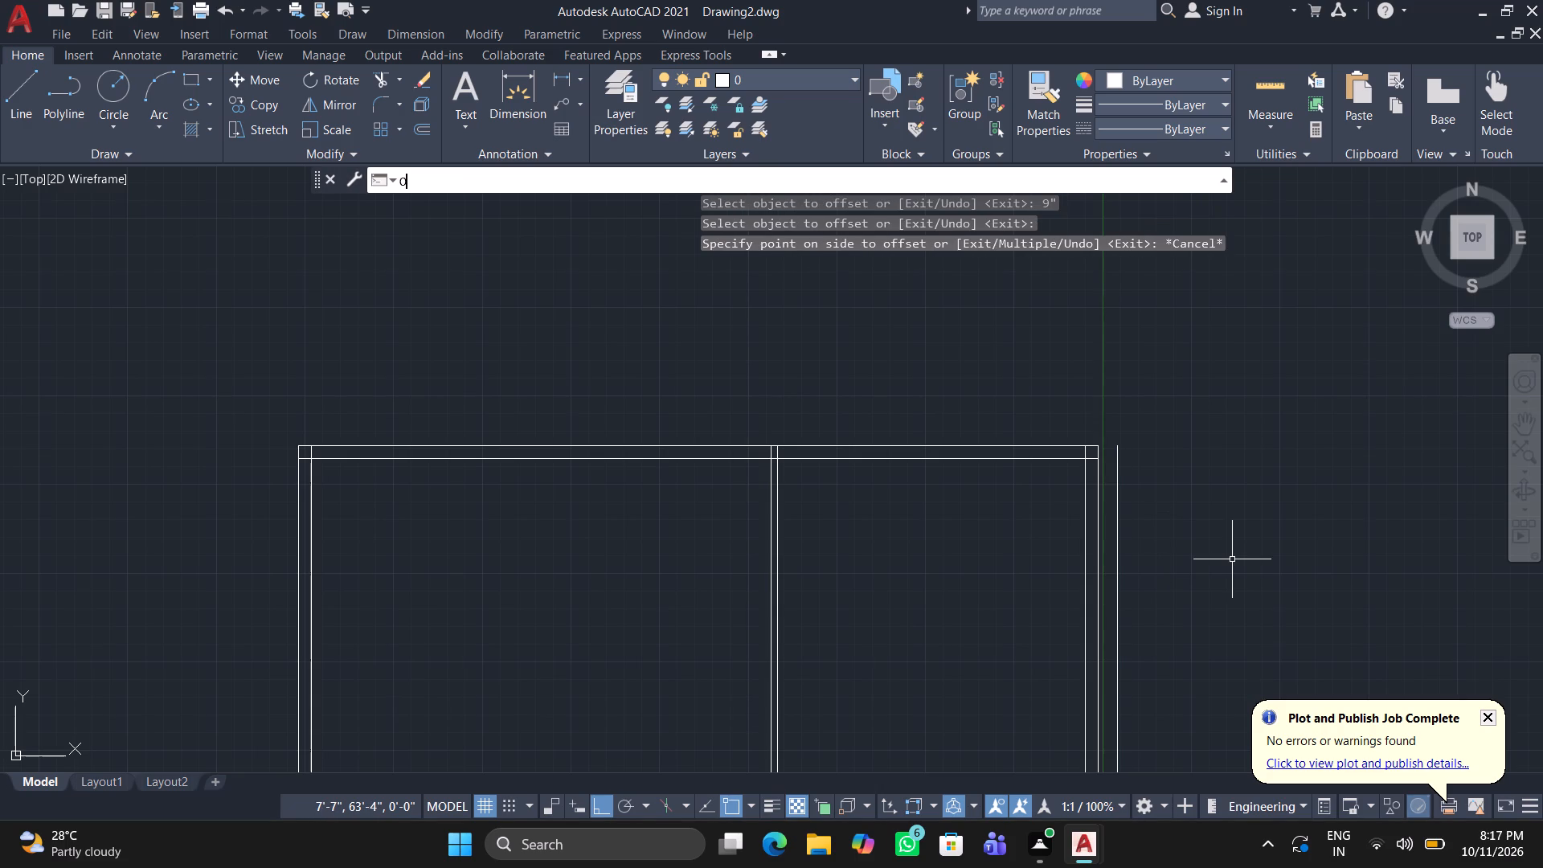
pyautogui.press('Return')
pyautogui.write('9"')
pyautogui.press('Return')
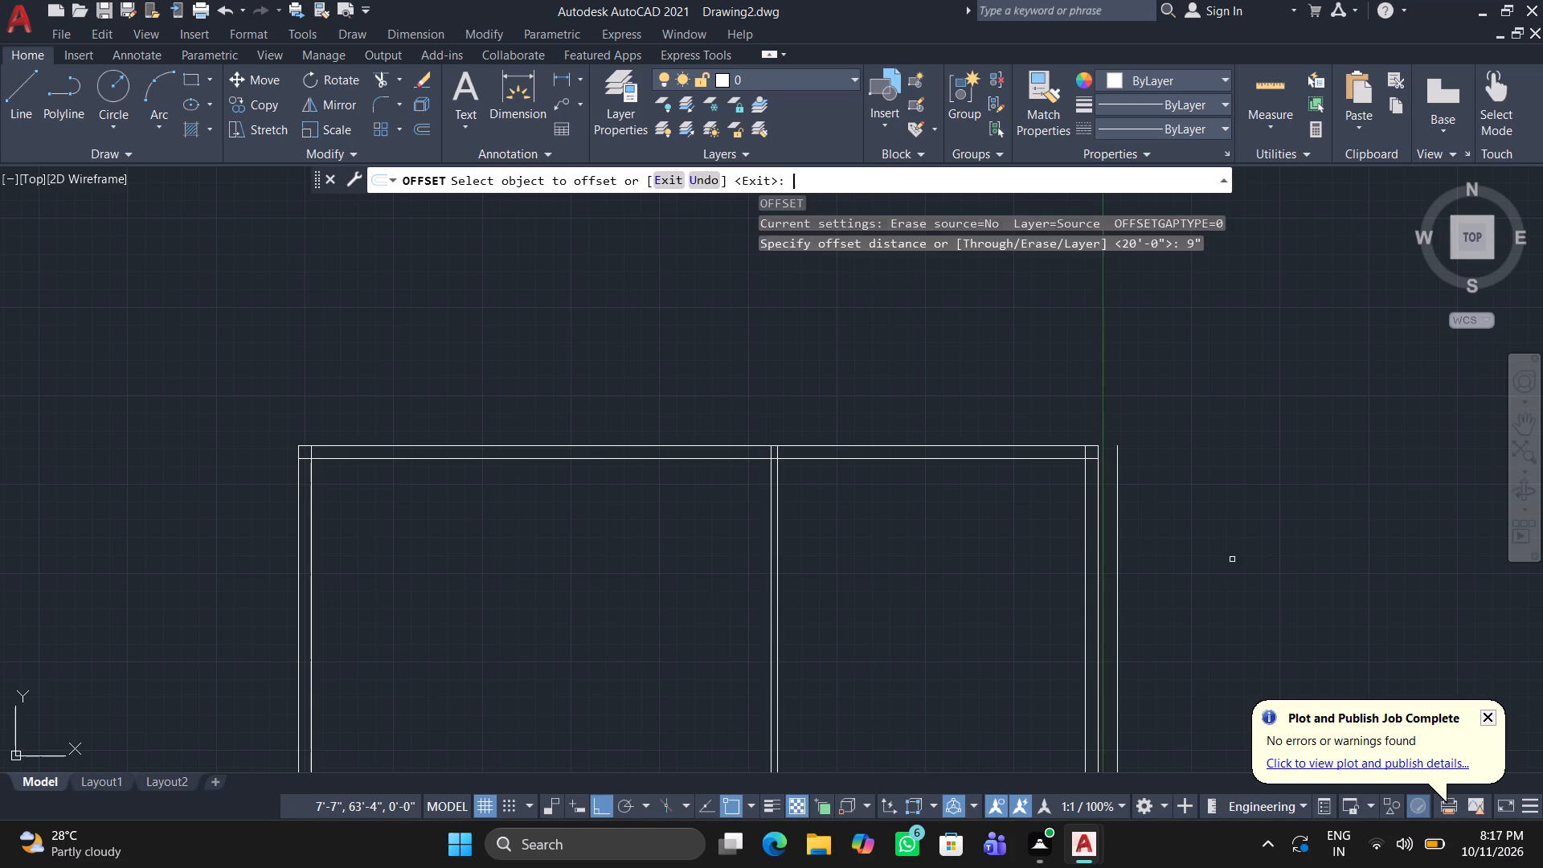
pyautogui.click(1119, 477)
pyautogui.click(1156, 468)
pyautogui.press('space')
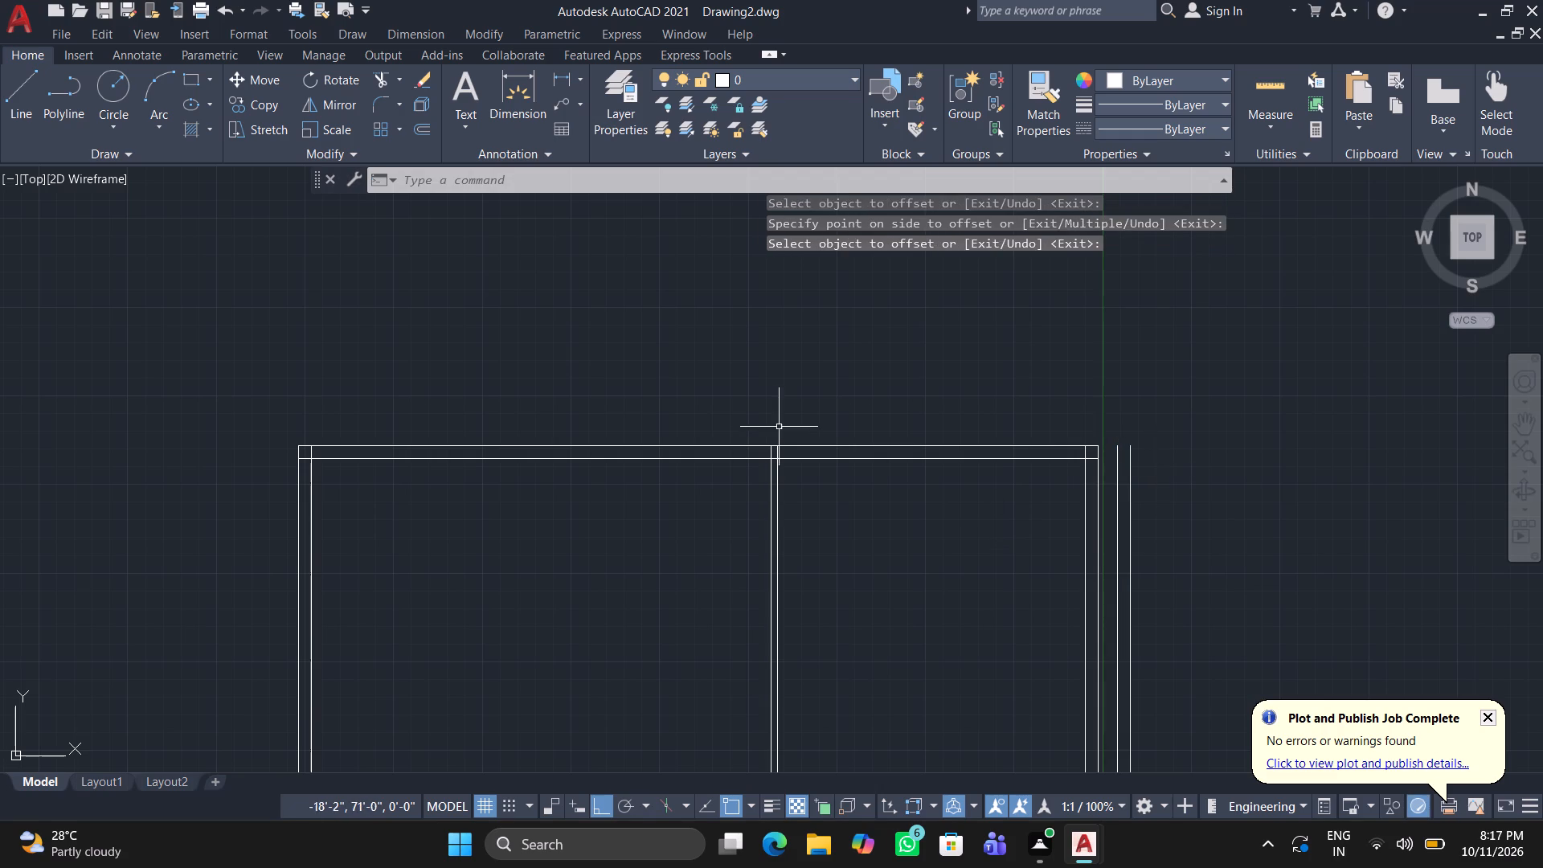
# Stretch the outer top line's right endpoint to the top of the outermost right vertical line.
pyautogui.moveTo(873, 509); pyautogui.dragTo(505, 518, button='middle')
pyautogui.scroll(2, 654, 445)
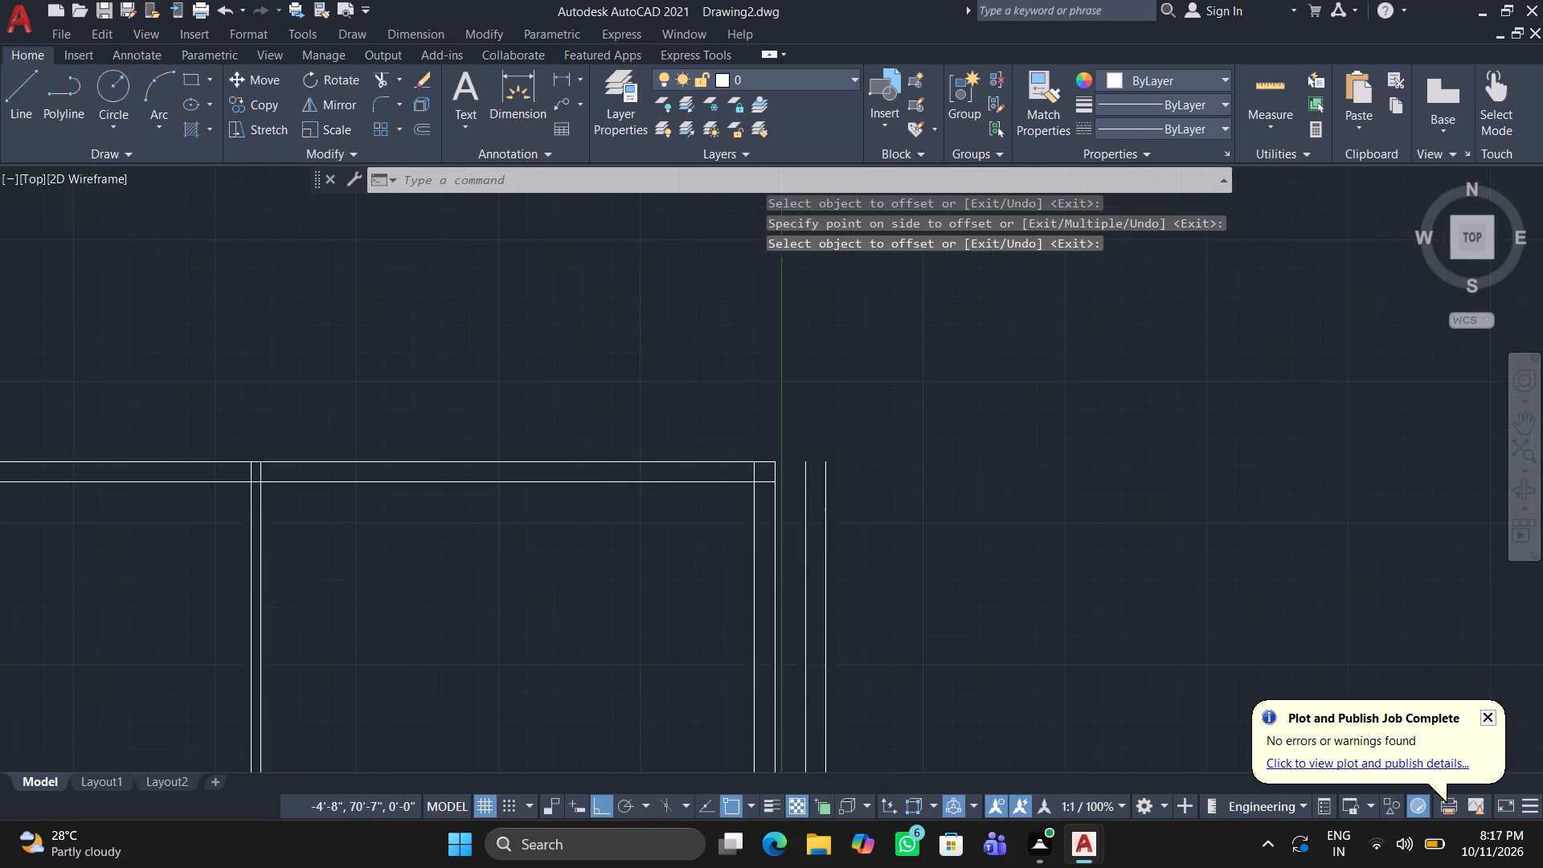
pyautogui.click(679, 473)
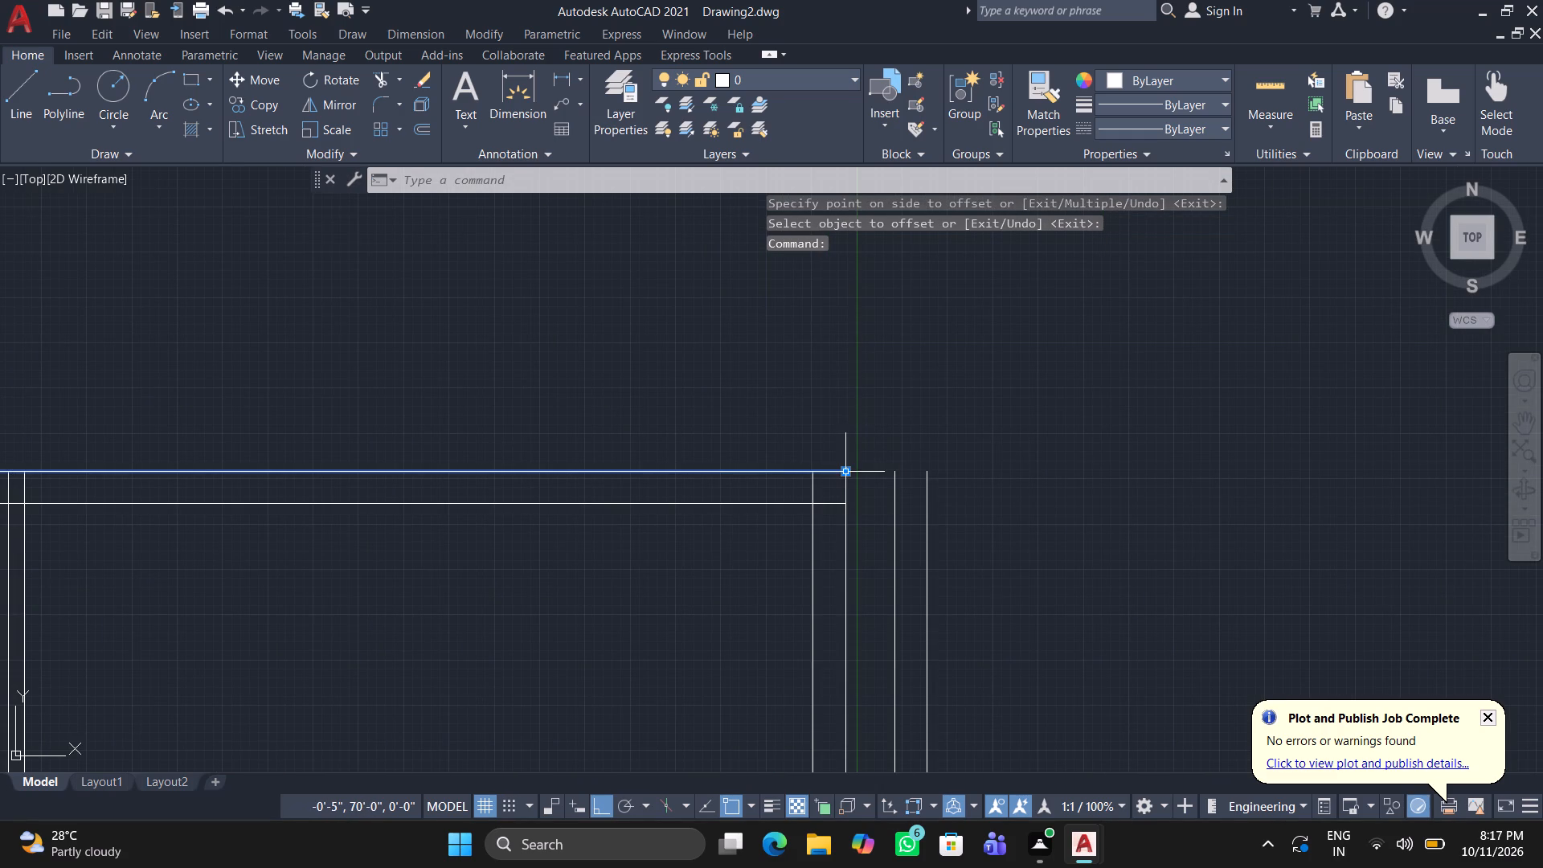
pyautogui.click(841, 476)
pyautogui.click(928, 469)
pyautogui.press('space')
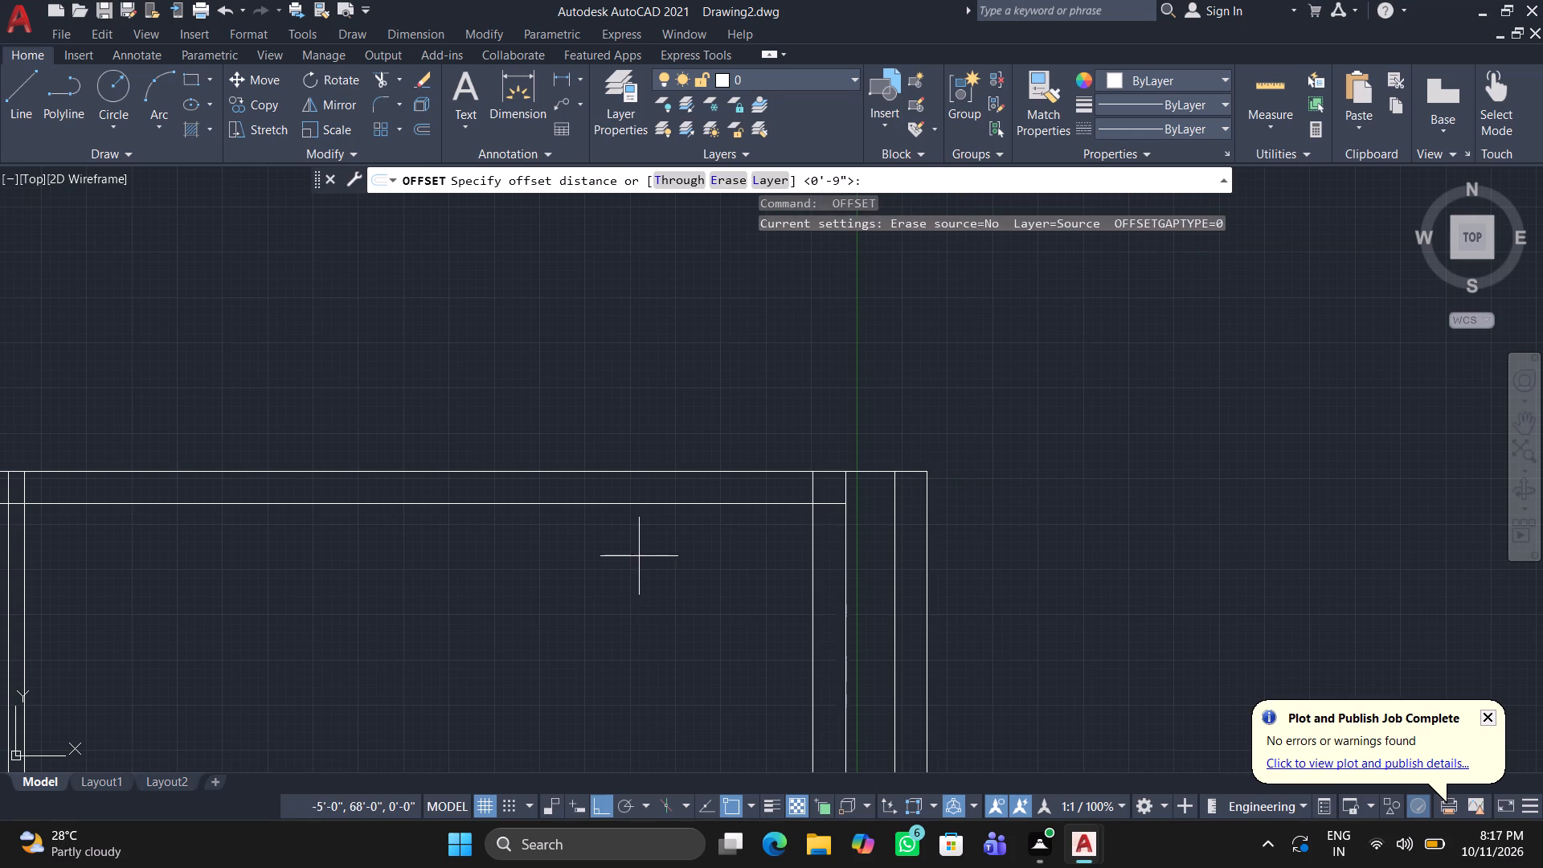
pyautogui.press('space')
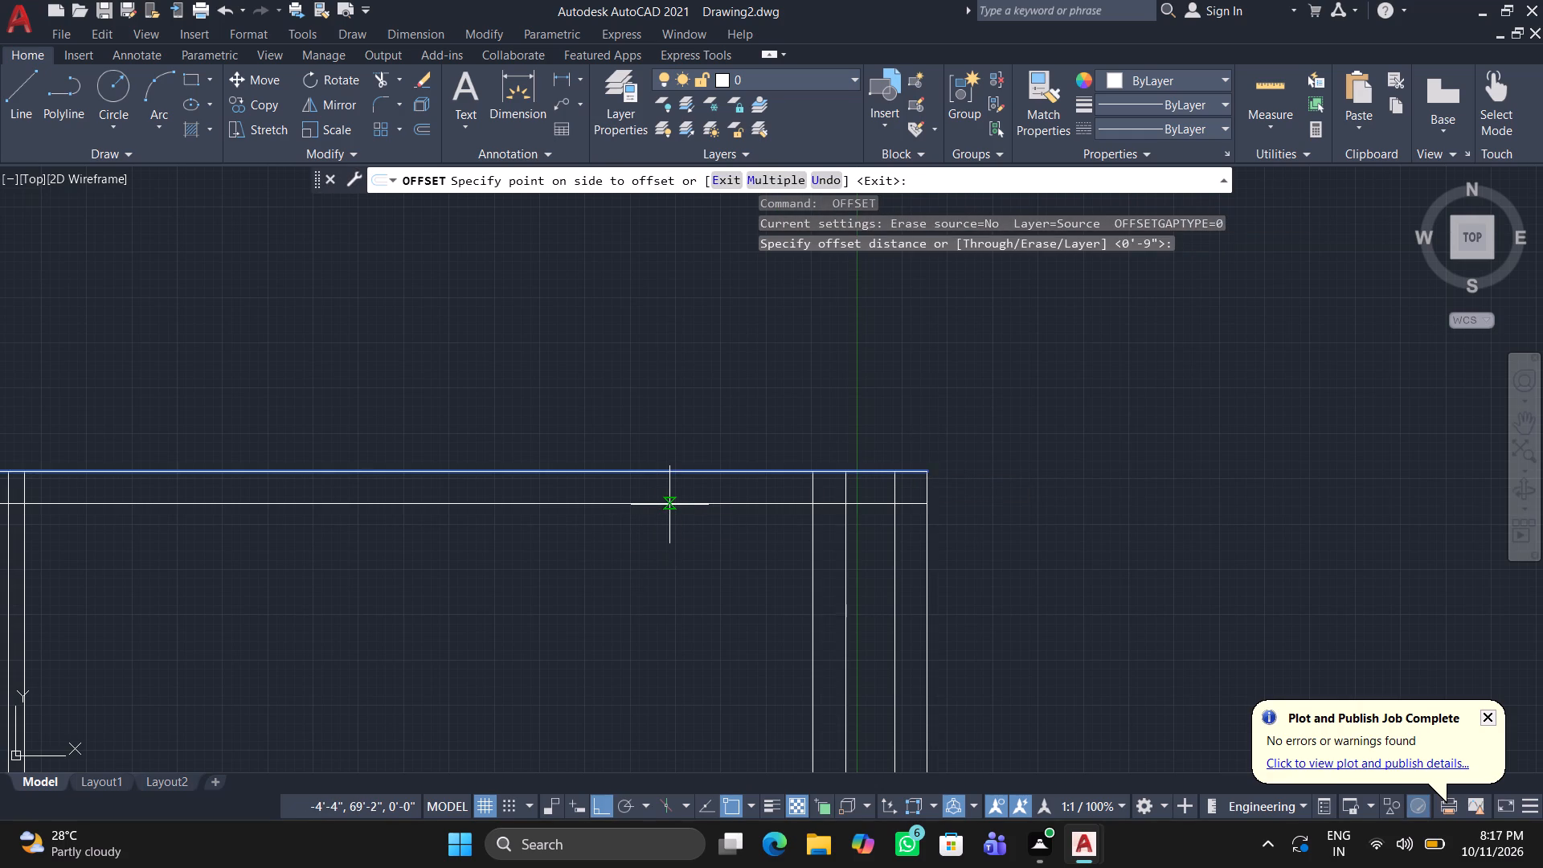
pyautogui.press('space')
# Stretch the inner top wall line's right endpoint to the outermost right vertical line.
pyautogui.click(666, 507)
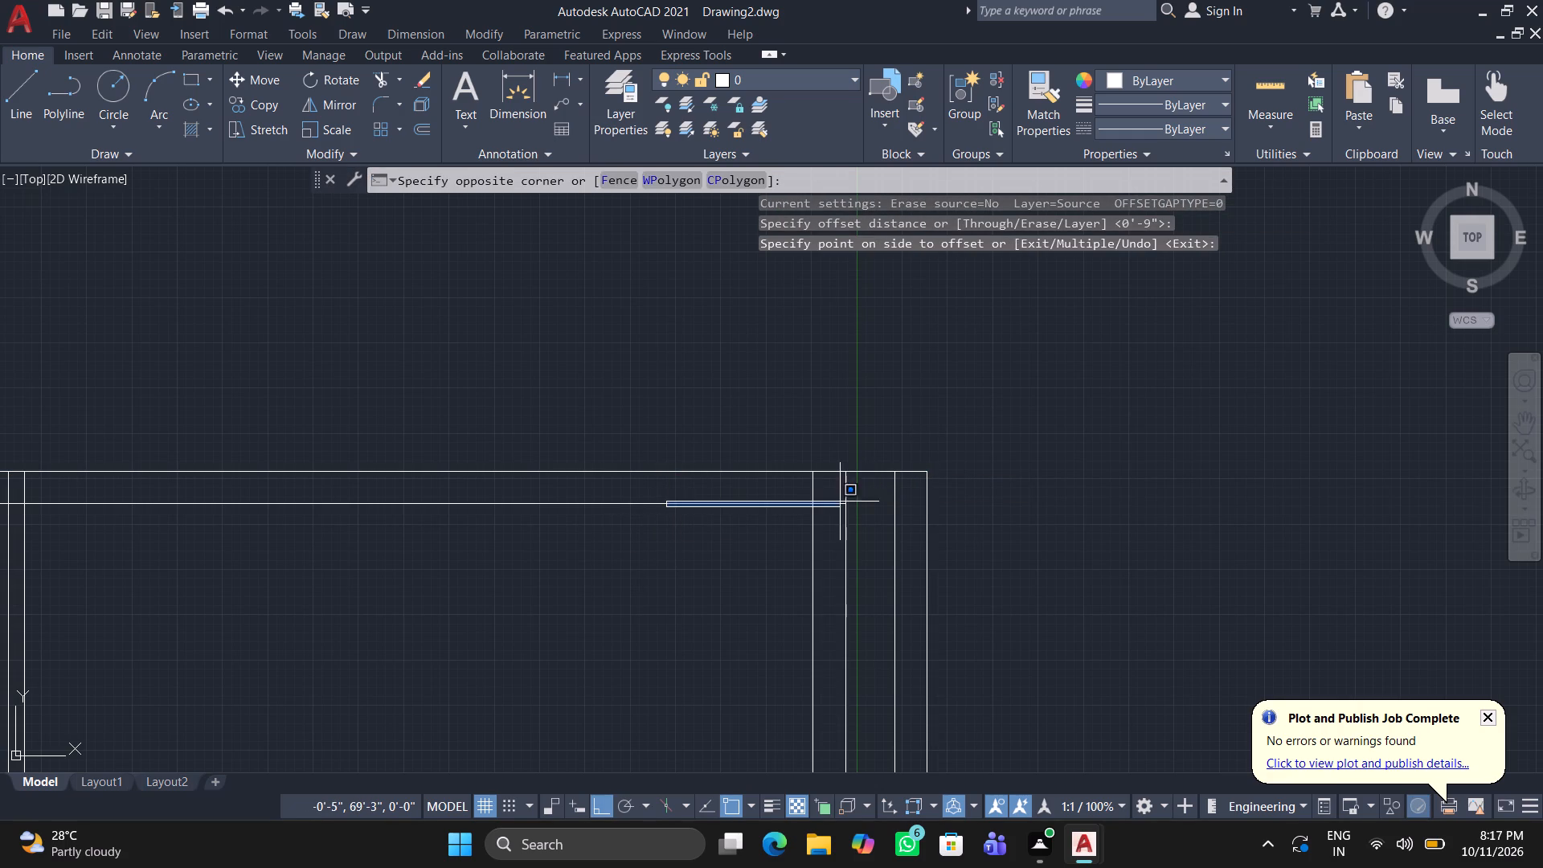
pyautogui.click(830, 502)
pyautogui.click(829, 502)
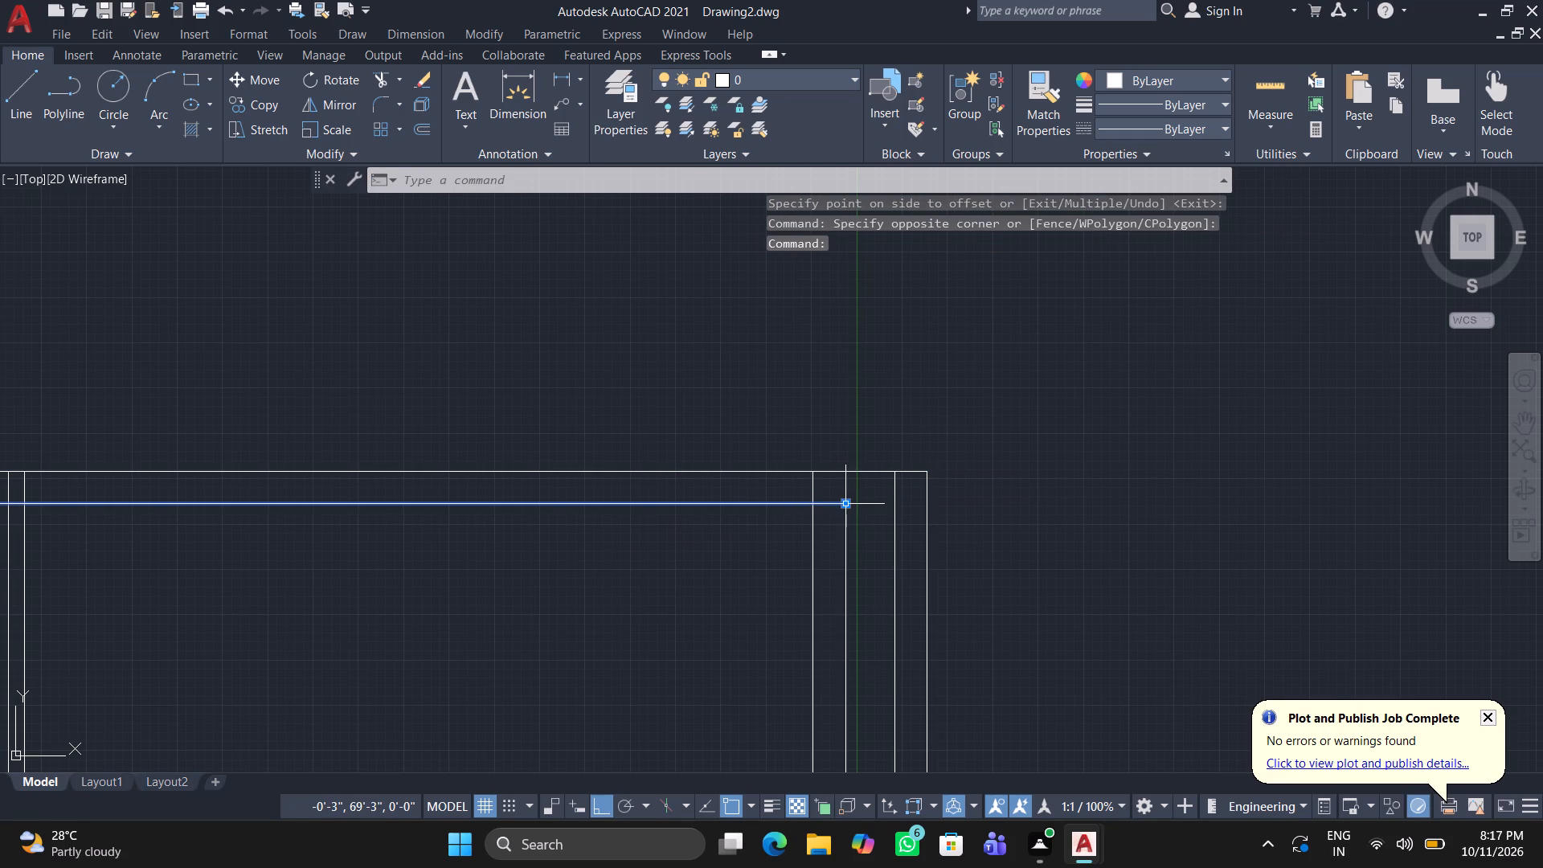
pyautogui.click(841, 505)
pyautogui.click(927, 503)
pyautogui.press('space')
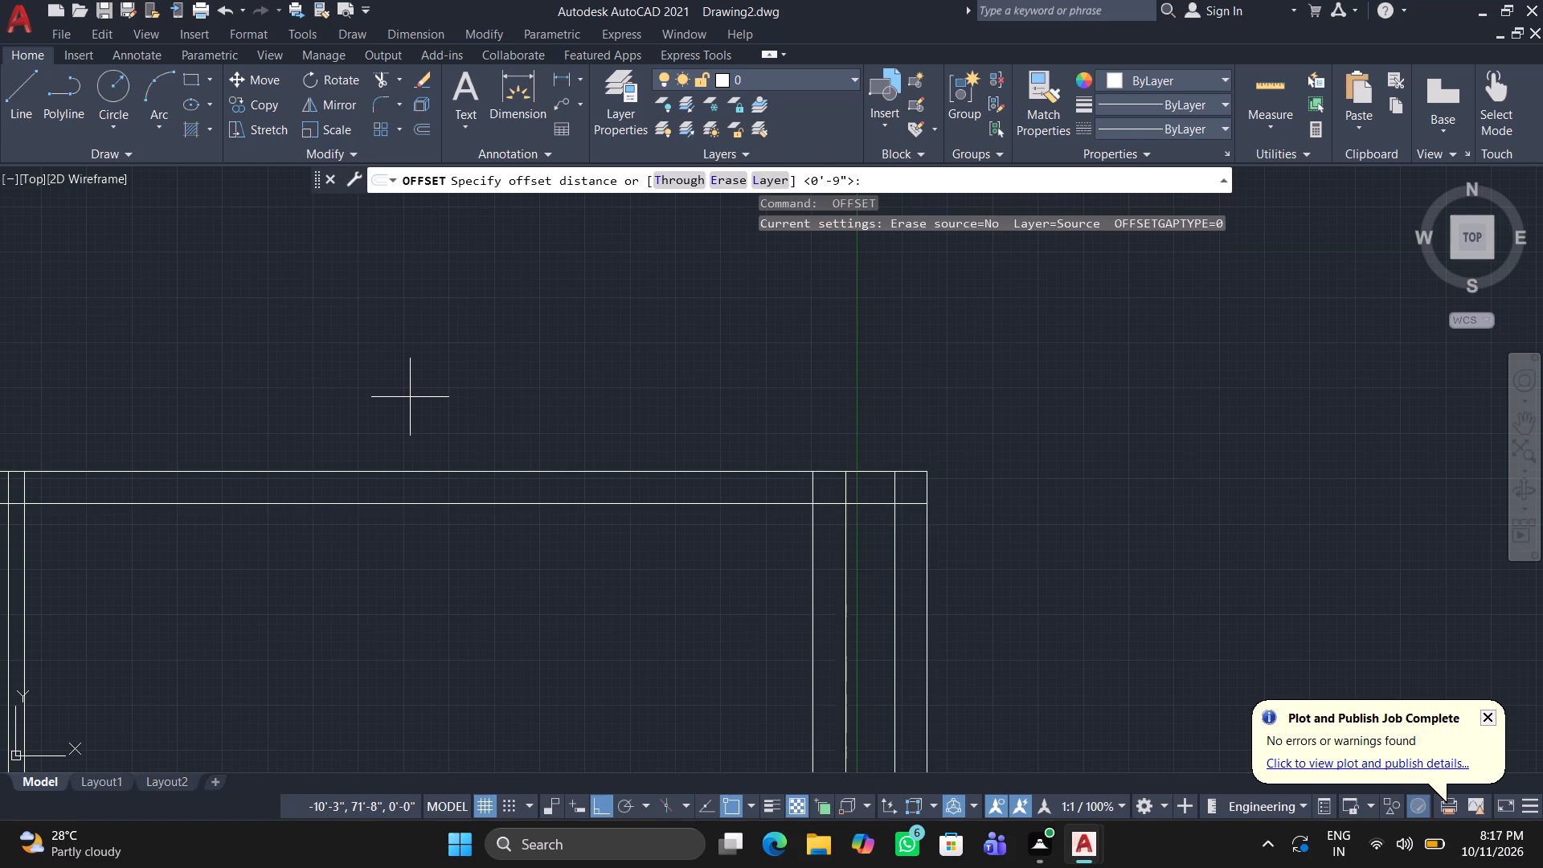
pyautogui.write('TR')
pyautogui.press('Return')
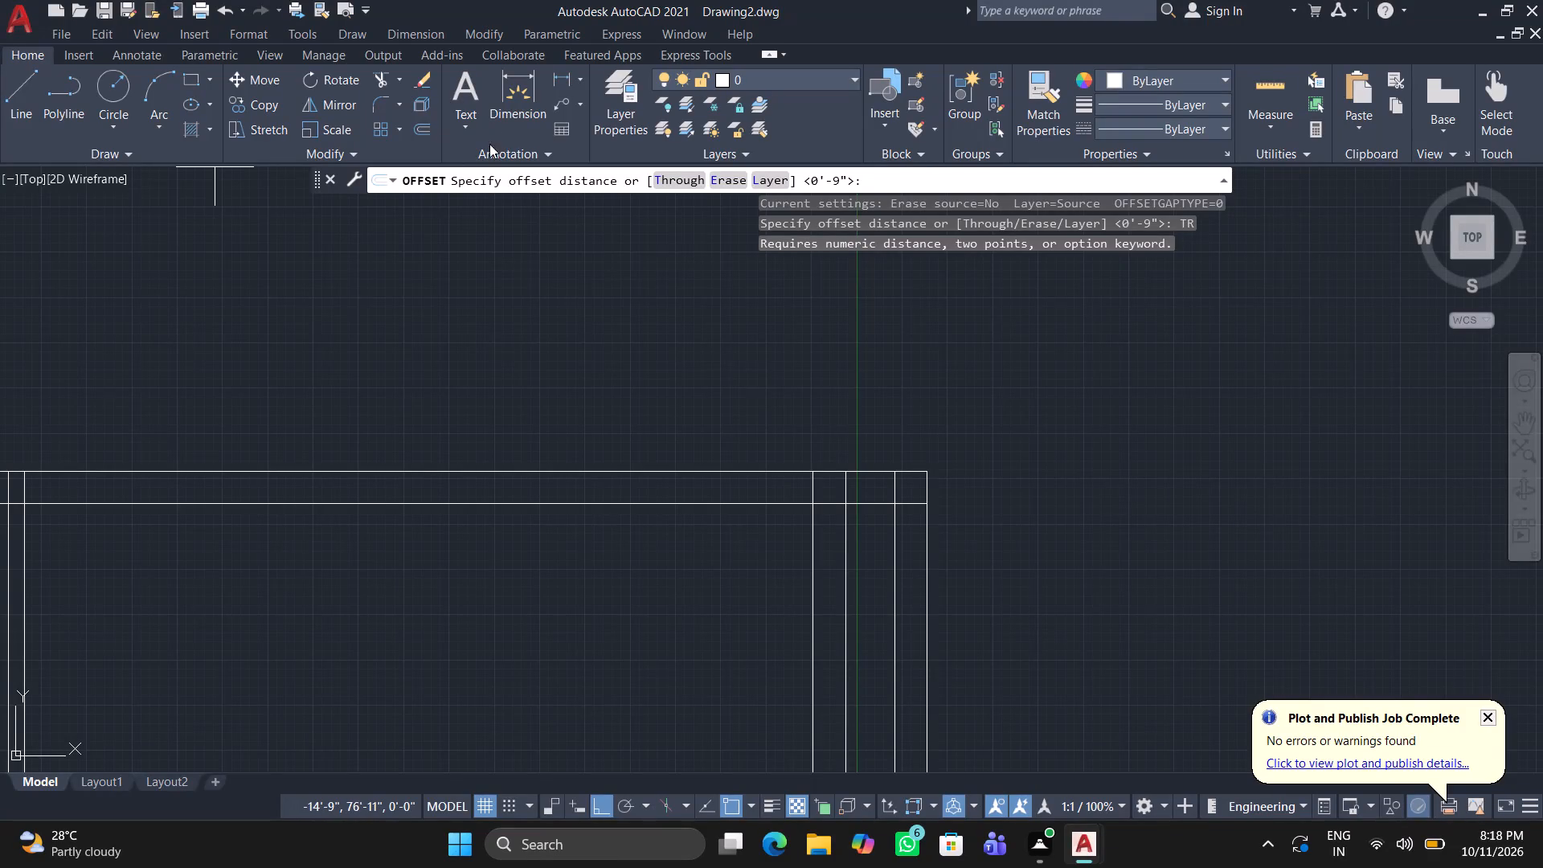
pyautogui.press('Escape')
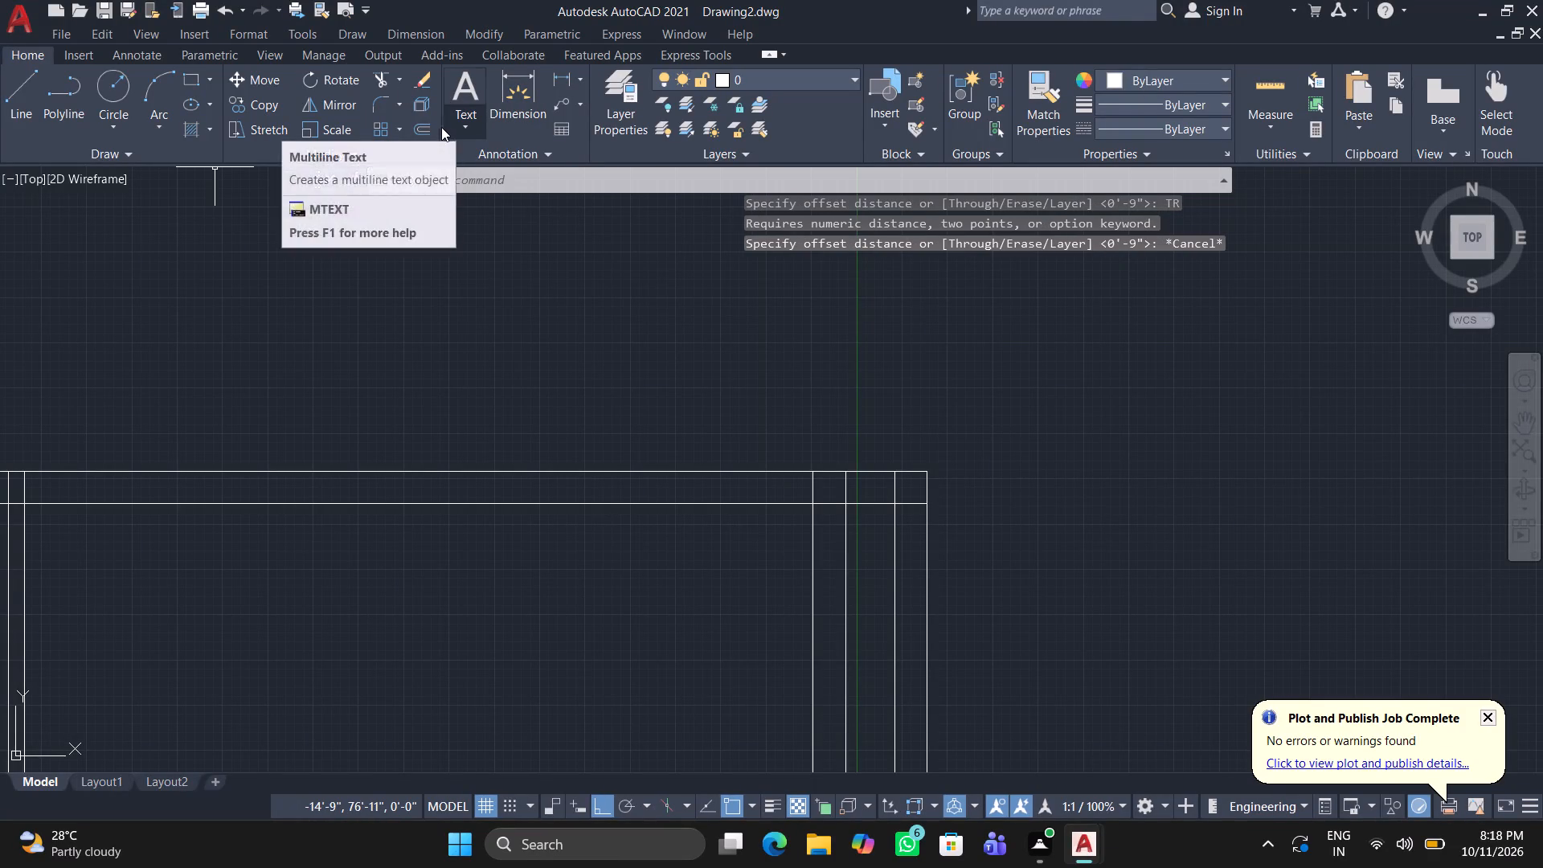
# Trim away the two surplus vertical lines just inside the right wall, from the top wall down.
pyautogui.click(382, 76)
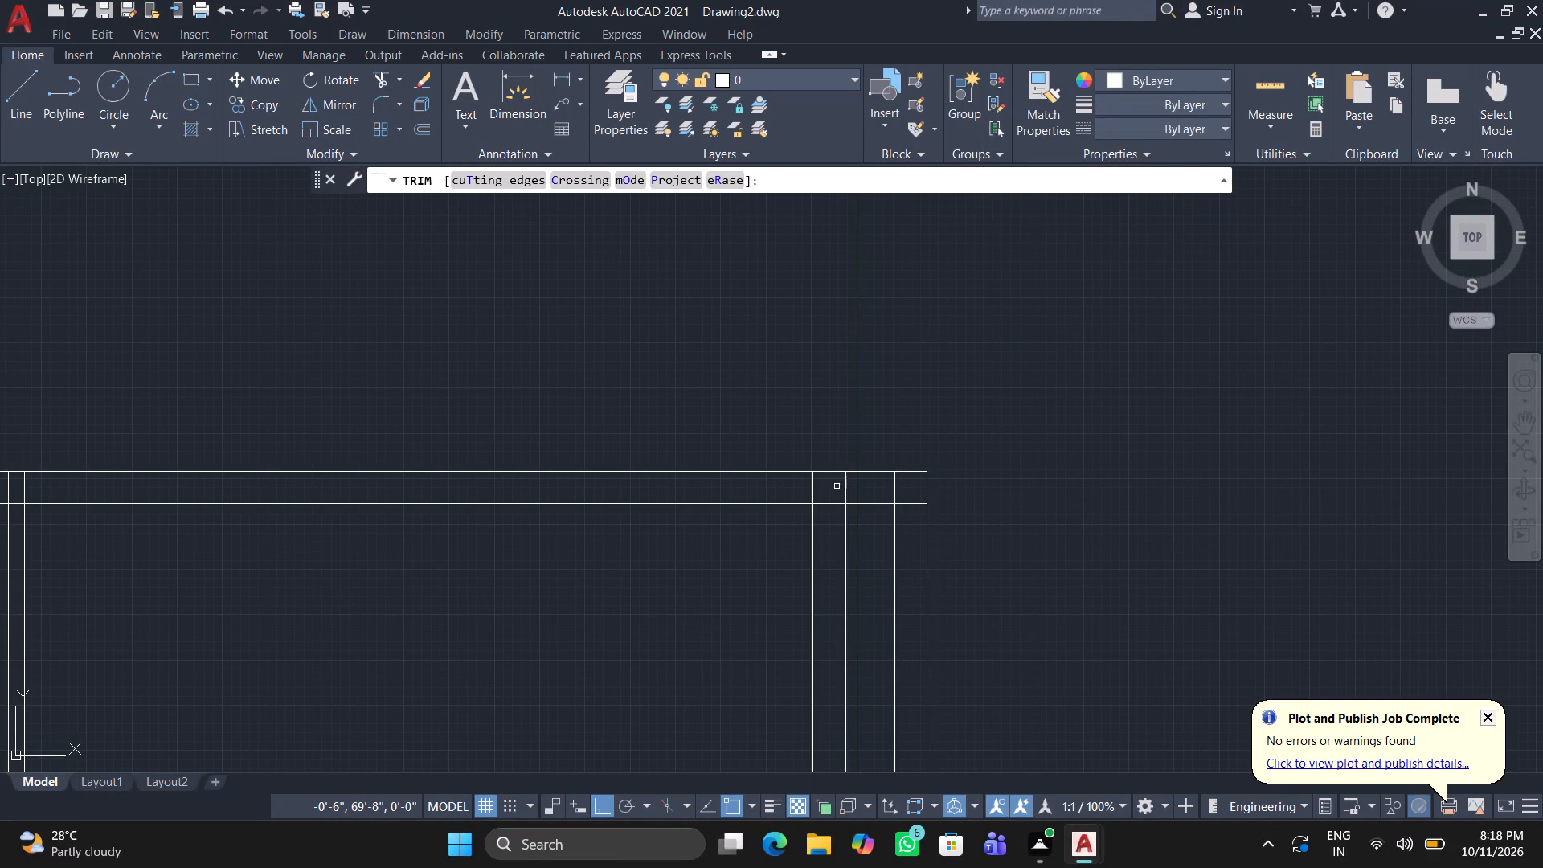
pyautogui.scroll(2, 842, 495)
pyautogui.moveTo(890, 479); pyautogui.dragTo(719, 489)
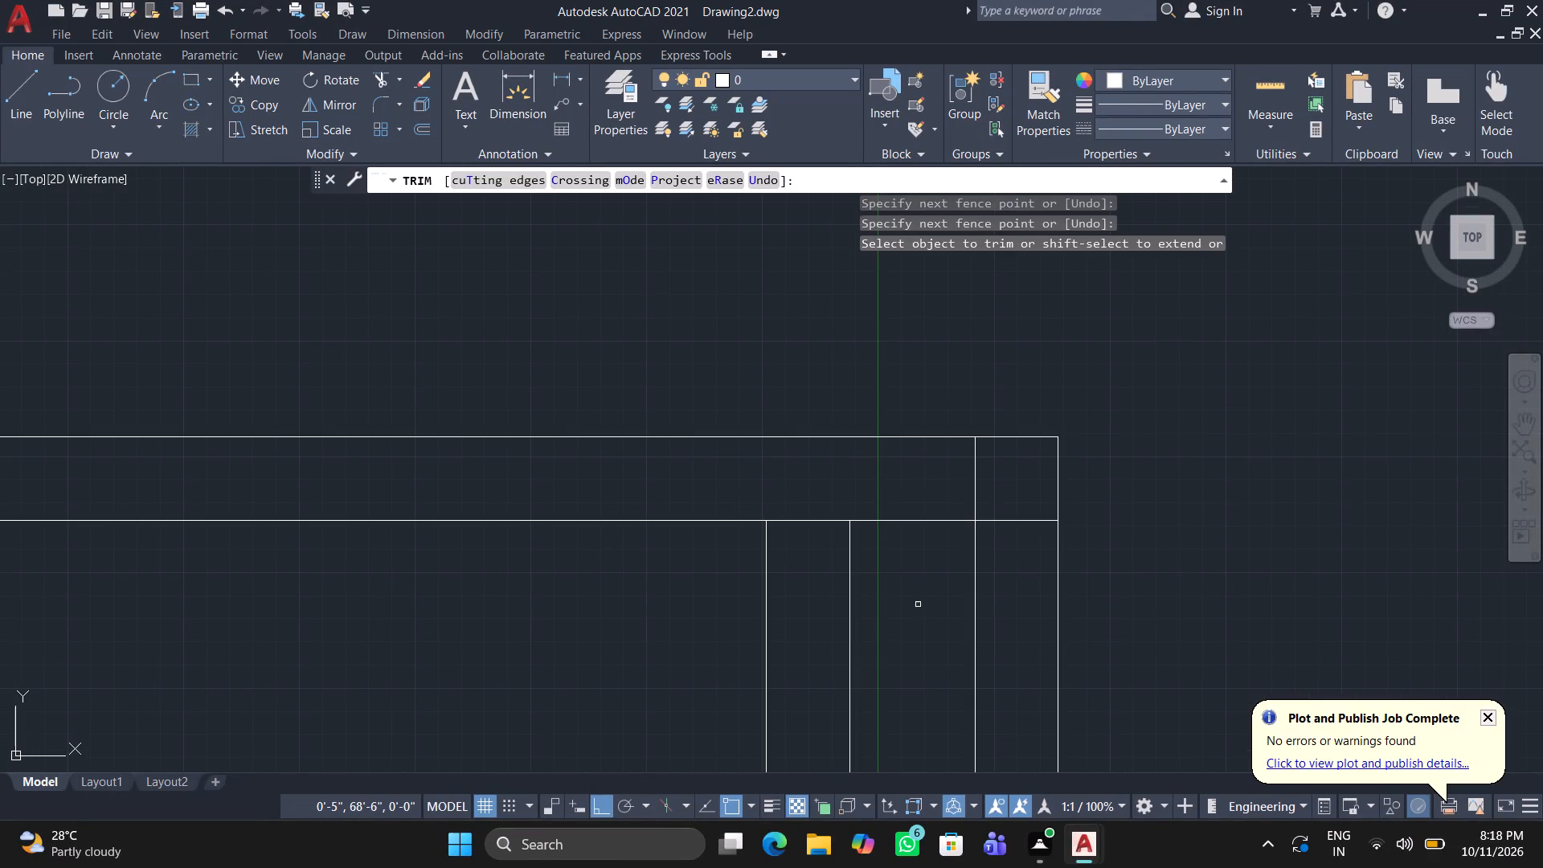
pyautogui.moveTo(913, 605); pyautogui.dragTo(685, 639)
# Trim the overlapping inner wall line ends at the plan's top-right corner.
pyautogui.moveTo(991, 479); pyautogui.dragTo(988, 480)
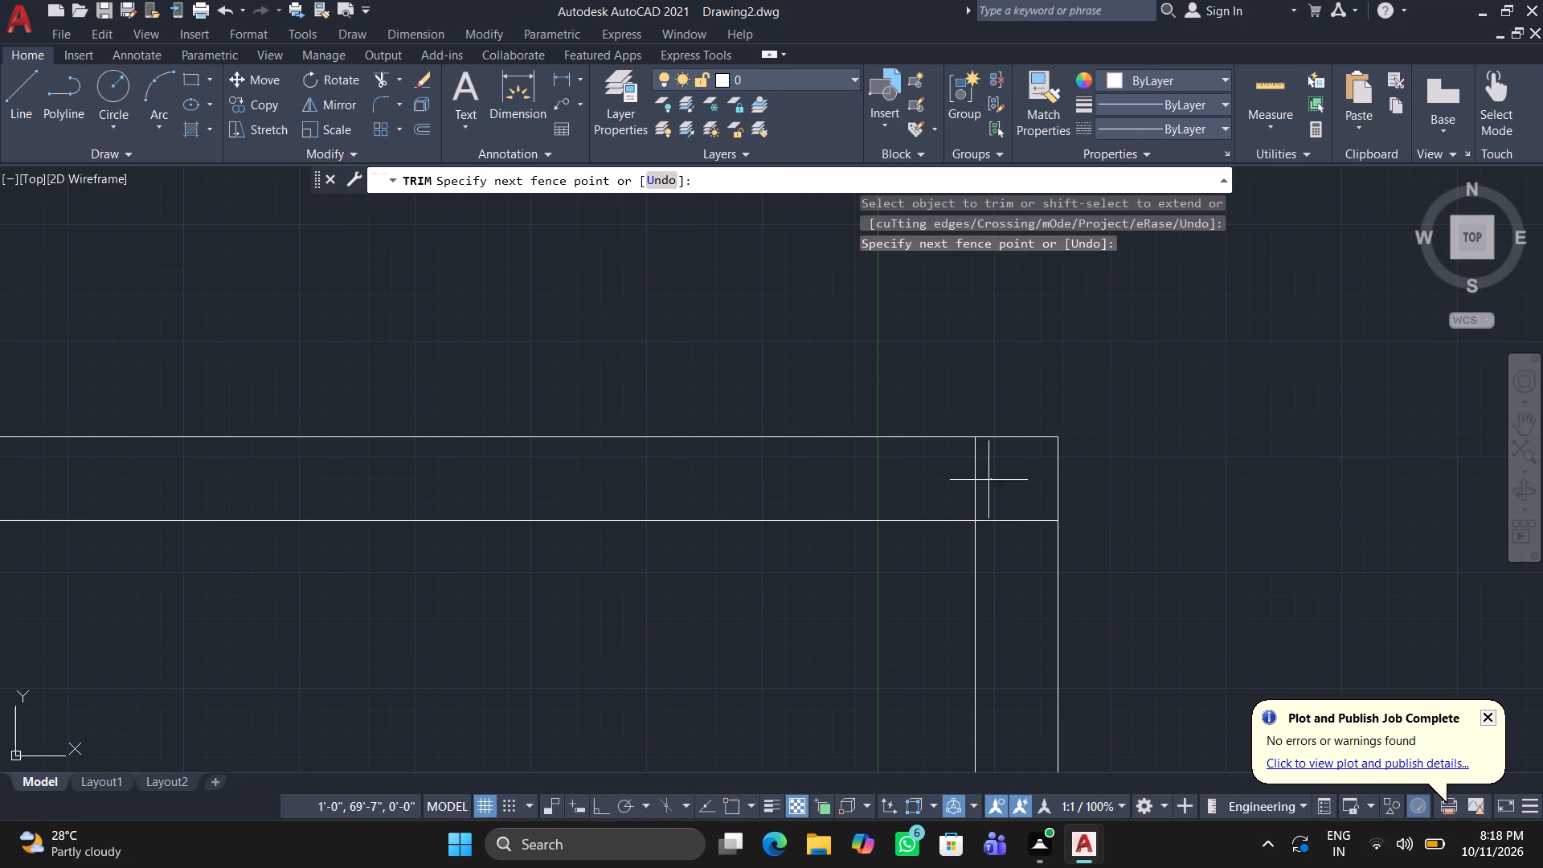
pyautogui.moveTo(988, 480); pyautogui.dragTo(903, 504)
pyautogui.moveTo(1002, 520); pyautogui.dragTo(1006, 542)
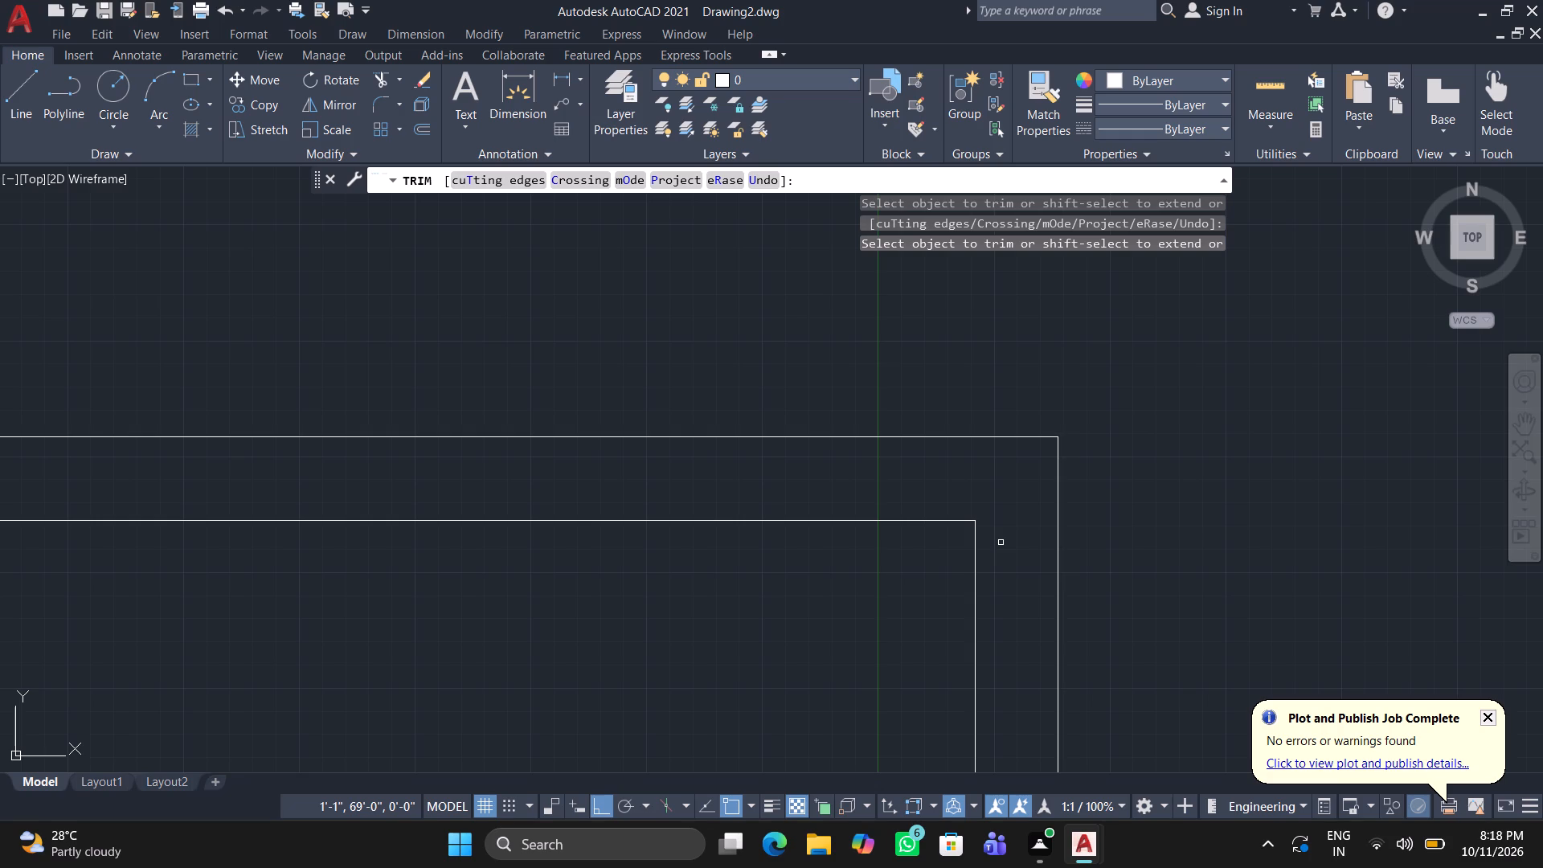
# Trim the junction of the partition and top wall, removing the partition stubs and the inner wall segment between the partition lines.
pyautogui.scroll(-1, 1001, 542)
pyautogui.scroll(-2, 849, 625)
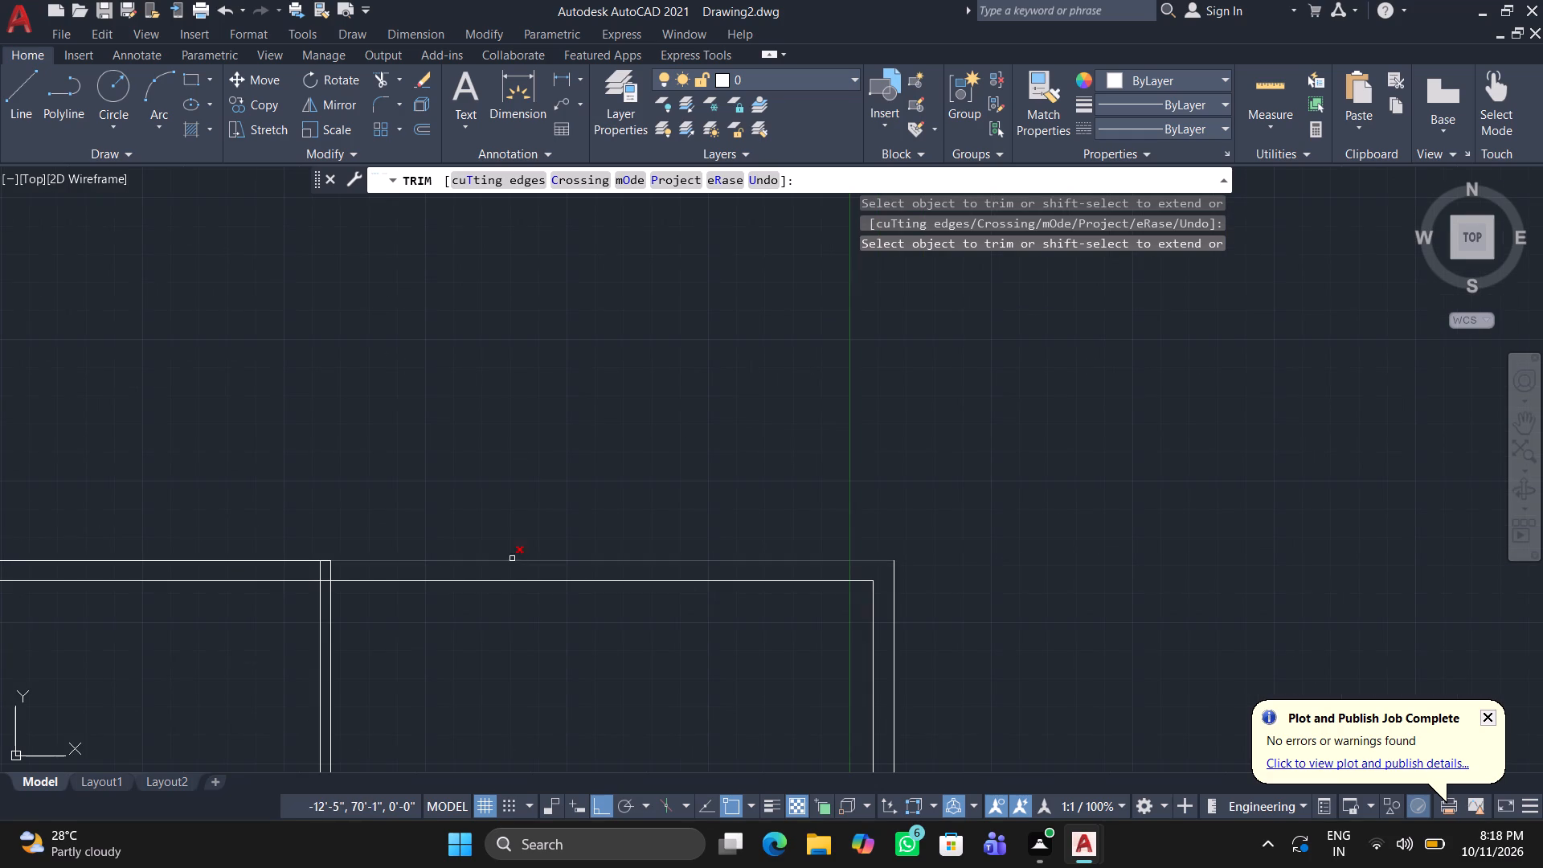
pyautogui.moveTo(510, 559); pyautogui.dragTo(1169, 469, button='middle')
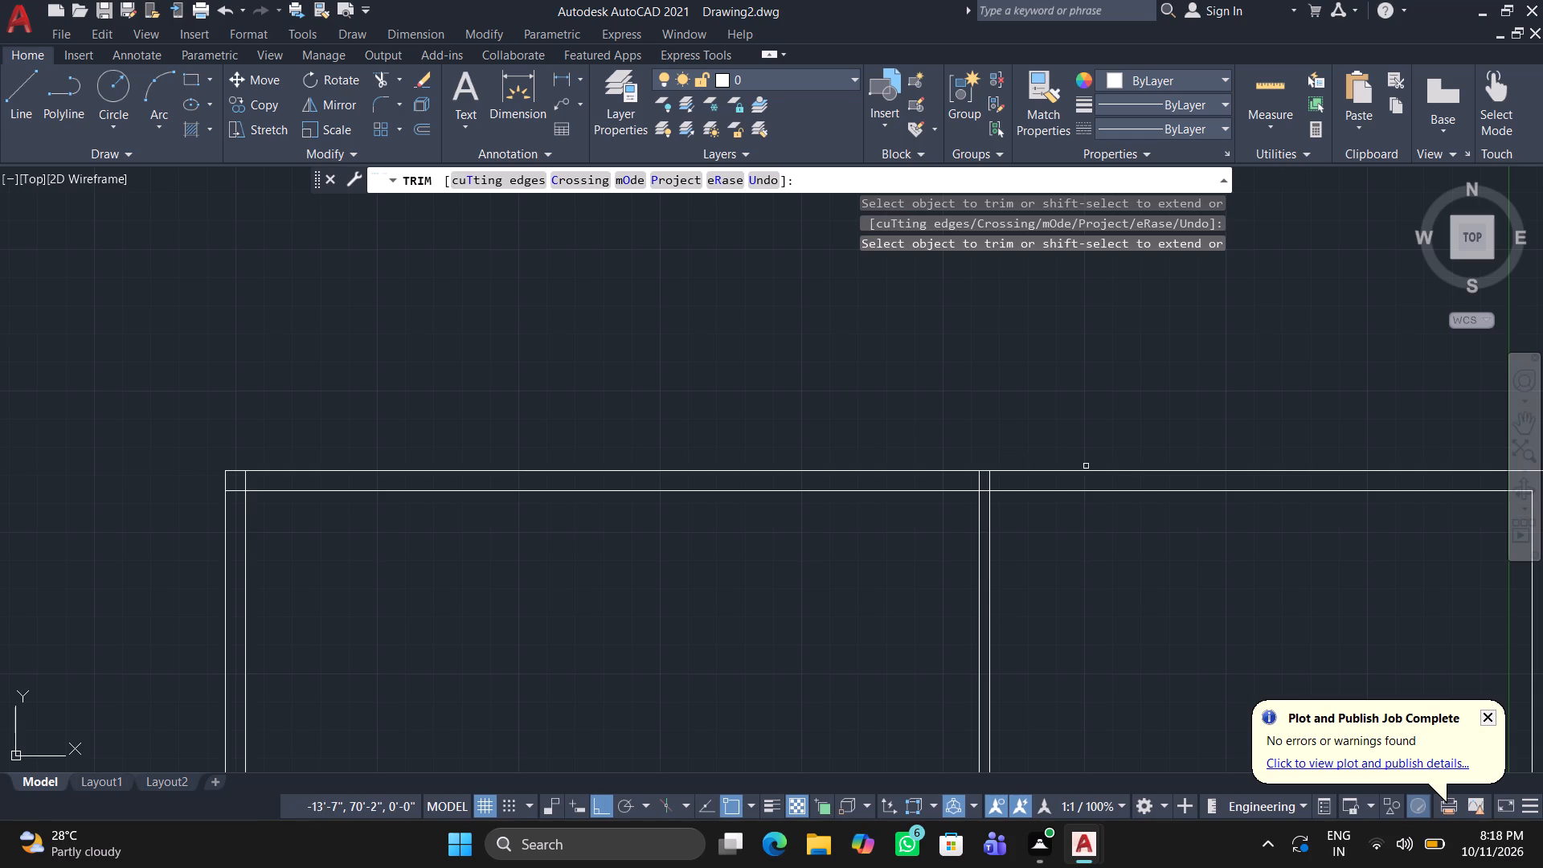
pyautogui.scroll(2, 1029, 473)
pyautogui.scroll(3, 977, 534)
pyautogui.moveTo(917, 433); pyautogui.dragTo(222, 421)
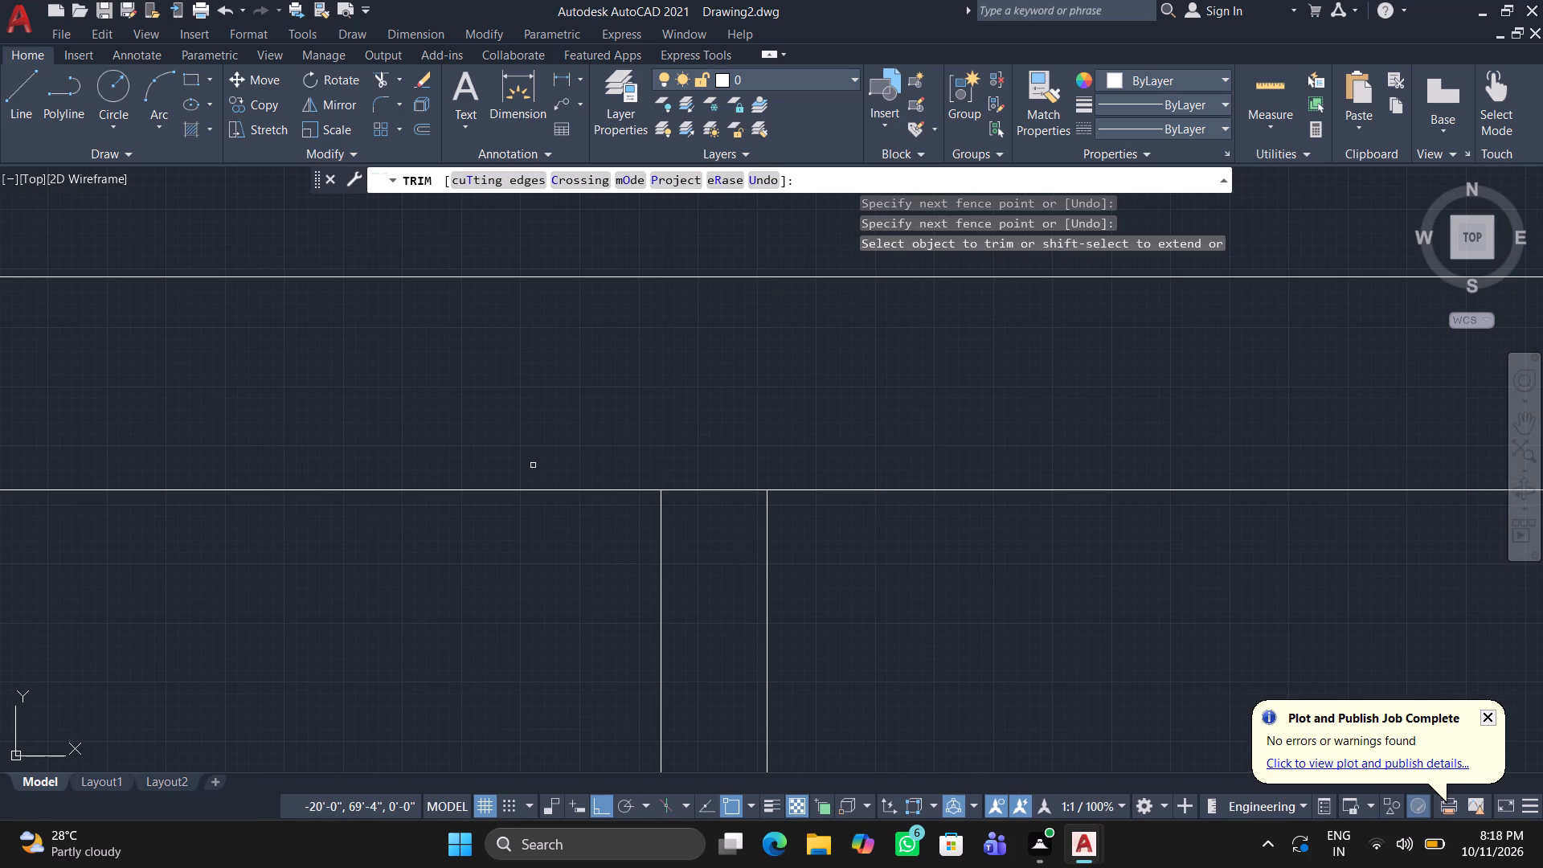
pyautogui.moveTo(702, 486); pyautogui.dragTo(702, 505)
# Trim the overlapping inner wall line ends at the plan's top-left corner.
pyautogui.scroll(-1, 518, 583)
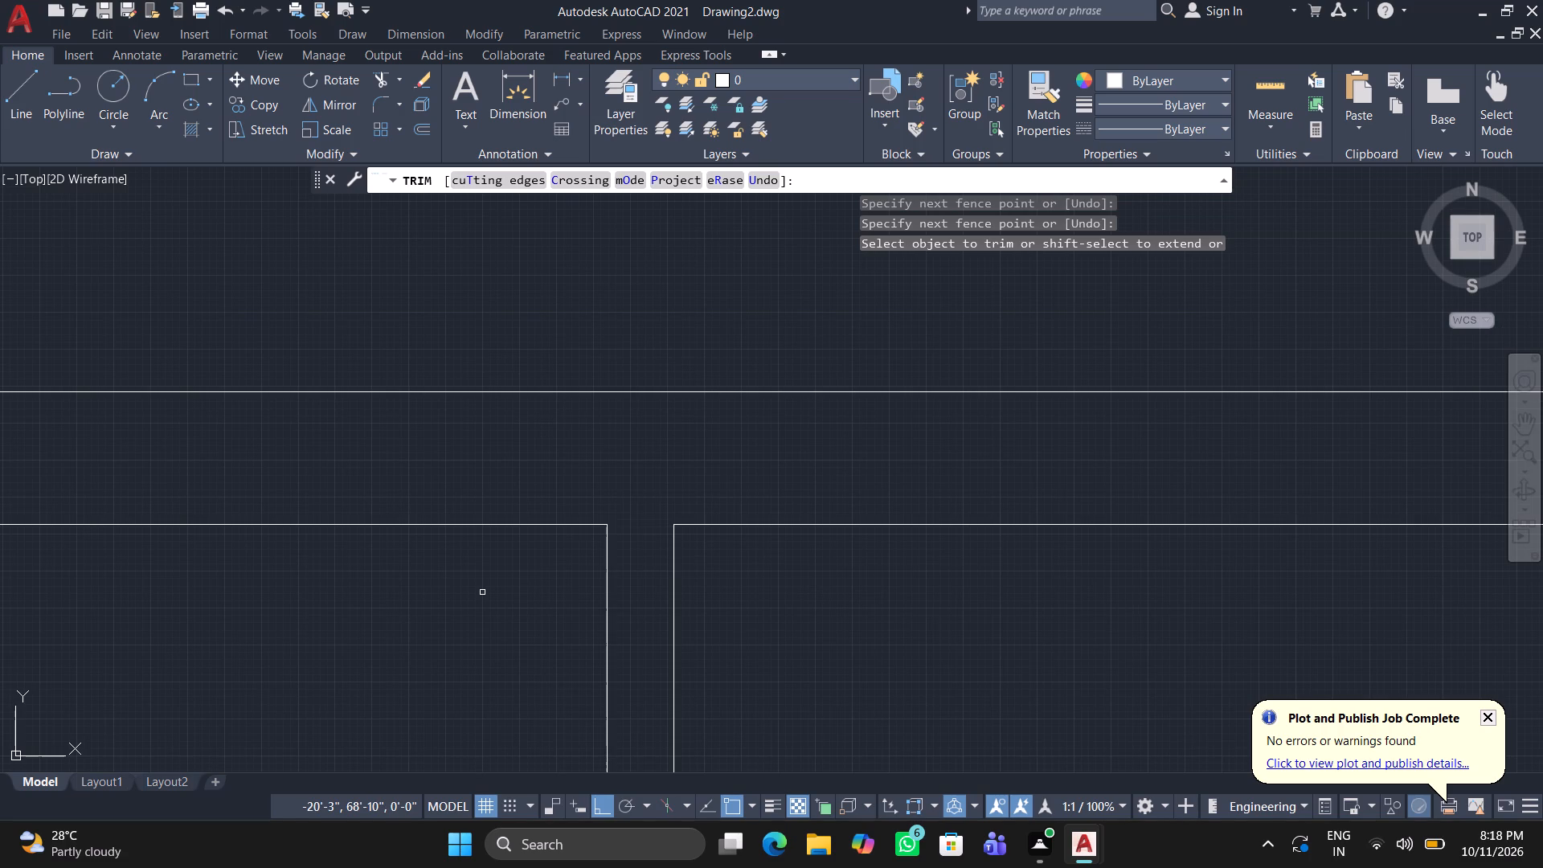
pyautogui.scroll(-2, 482, 624)
pyautogui.scroll(-1, 403, 686)
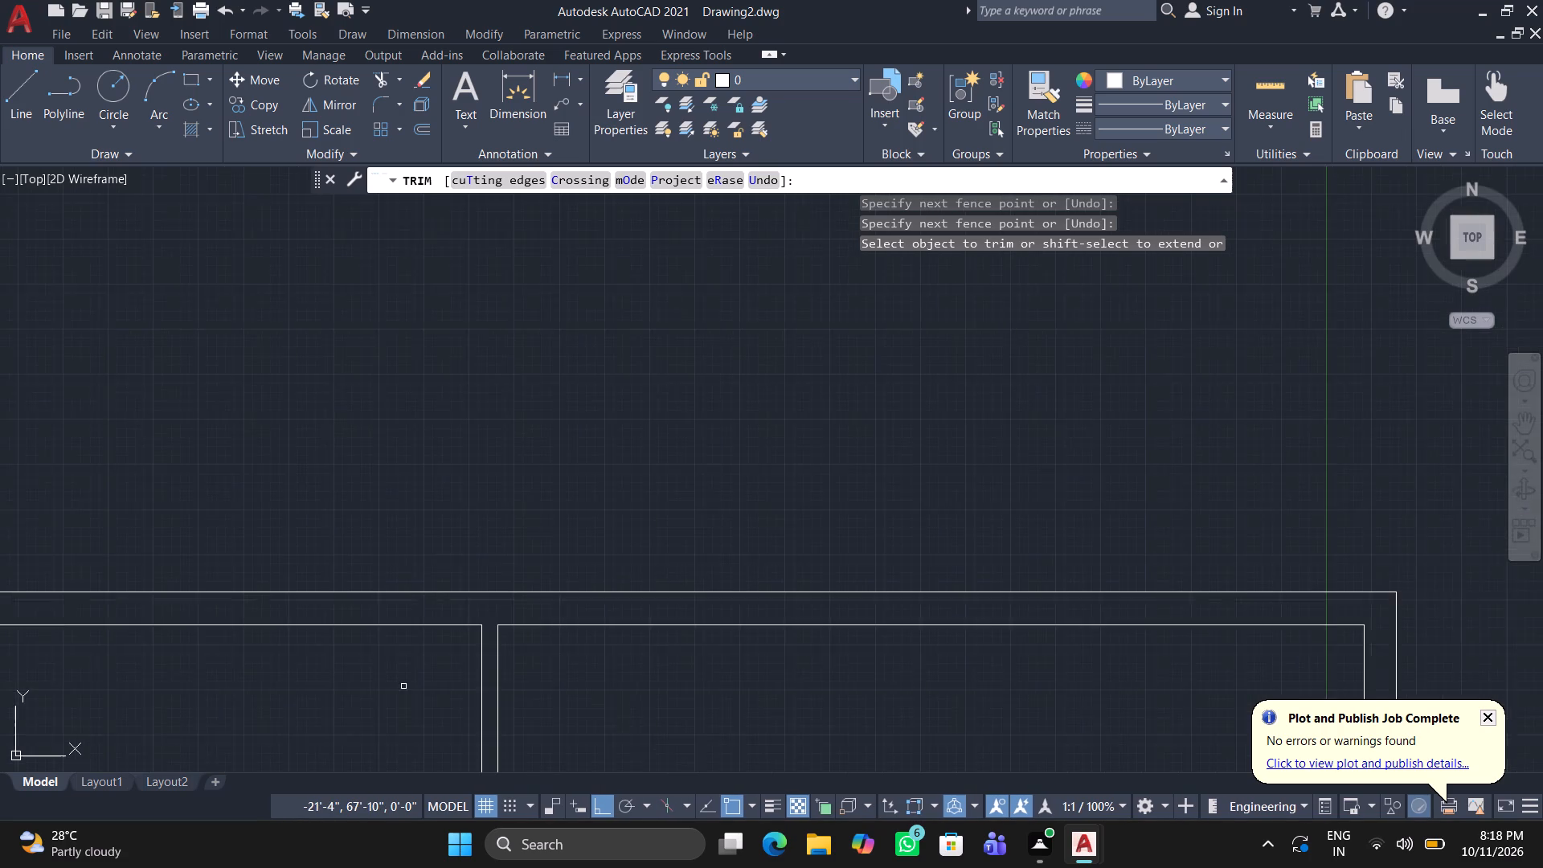
pyautogui.moveTo(402, 690); pyautogui.dragTo(1006, 552, button='middle')
pyautogui.scroll(-1, 398, 542)
pyautogui.moveTo(316, 576); pyautogui.dragTo(656, 578, button='middle')
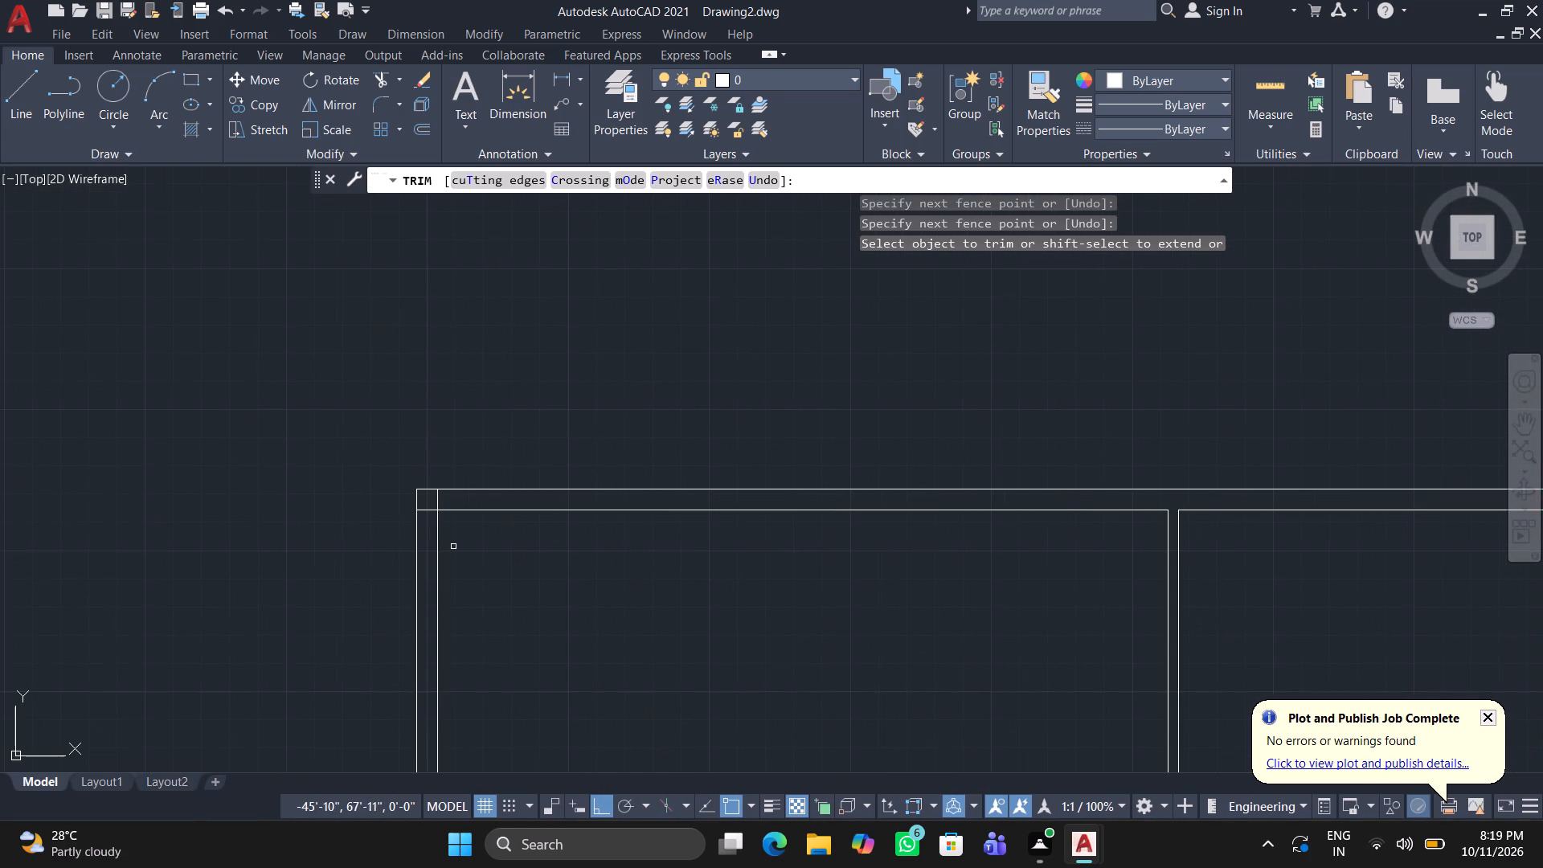
pyautogui.scroll(3, 354, 468)
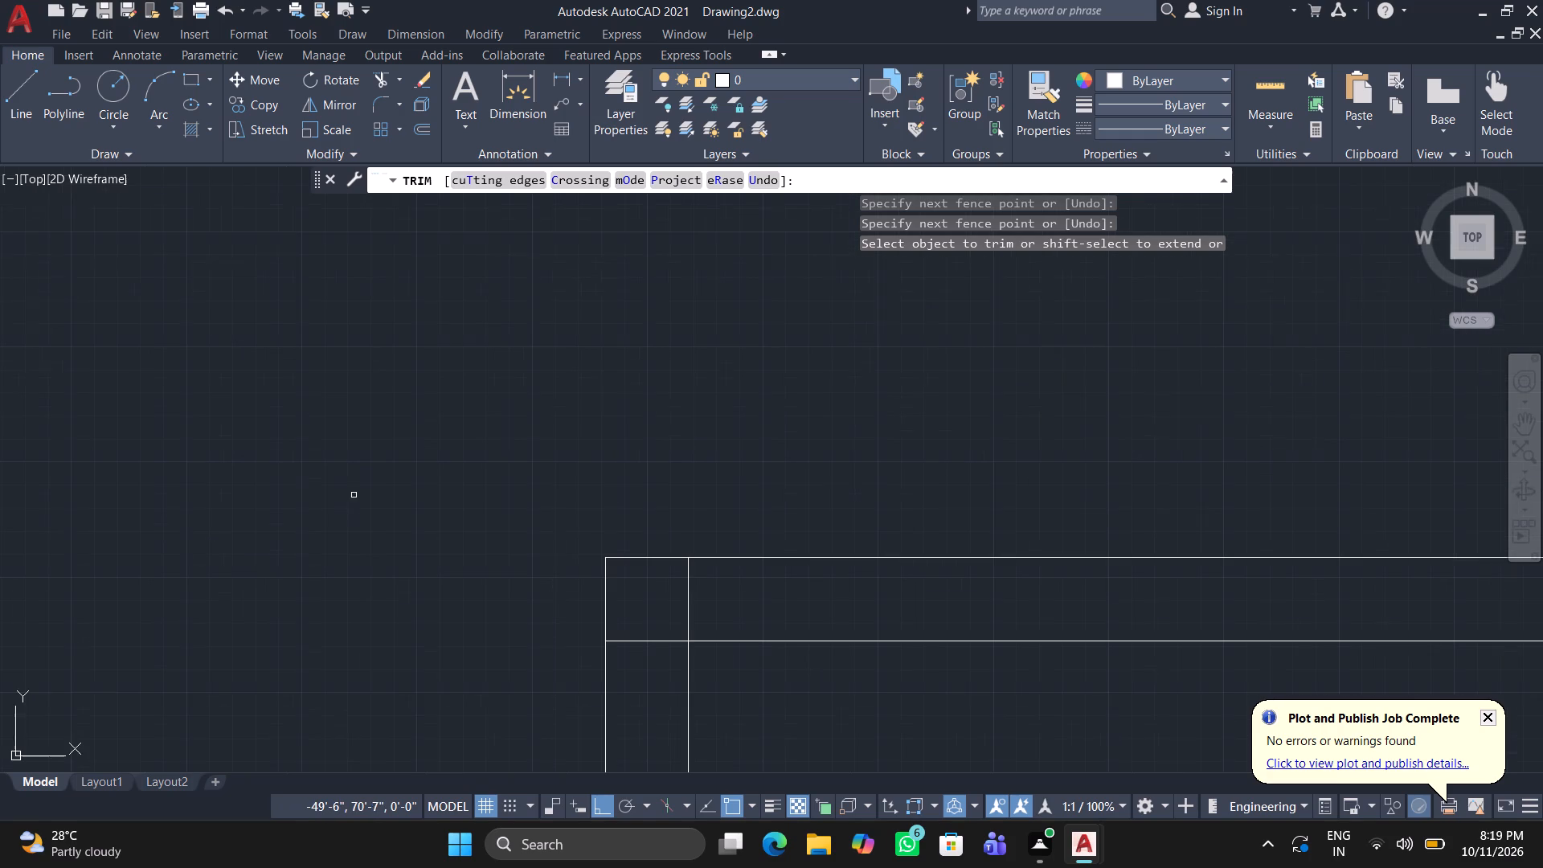
pyautogui.click(628, 590)
pyautogui.click(833, 608)
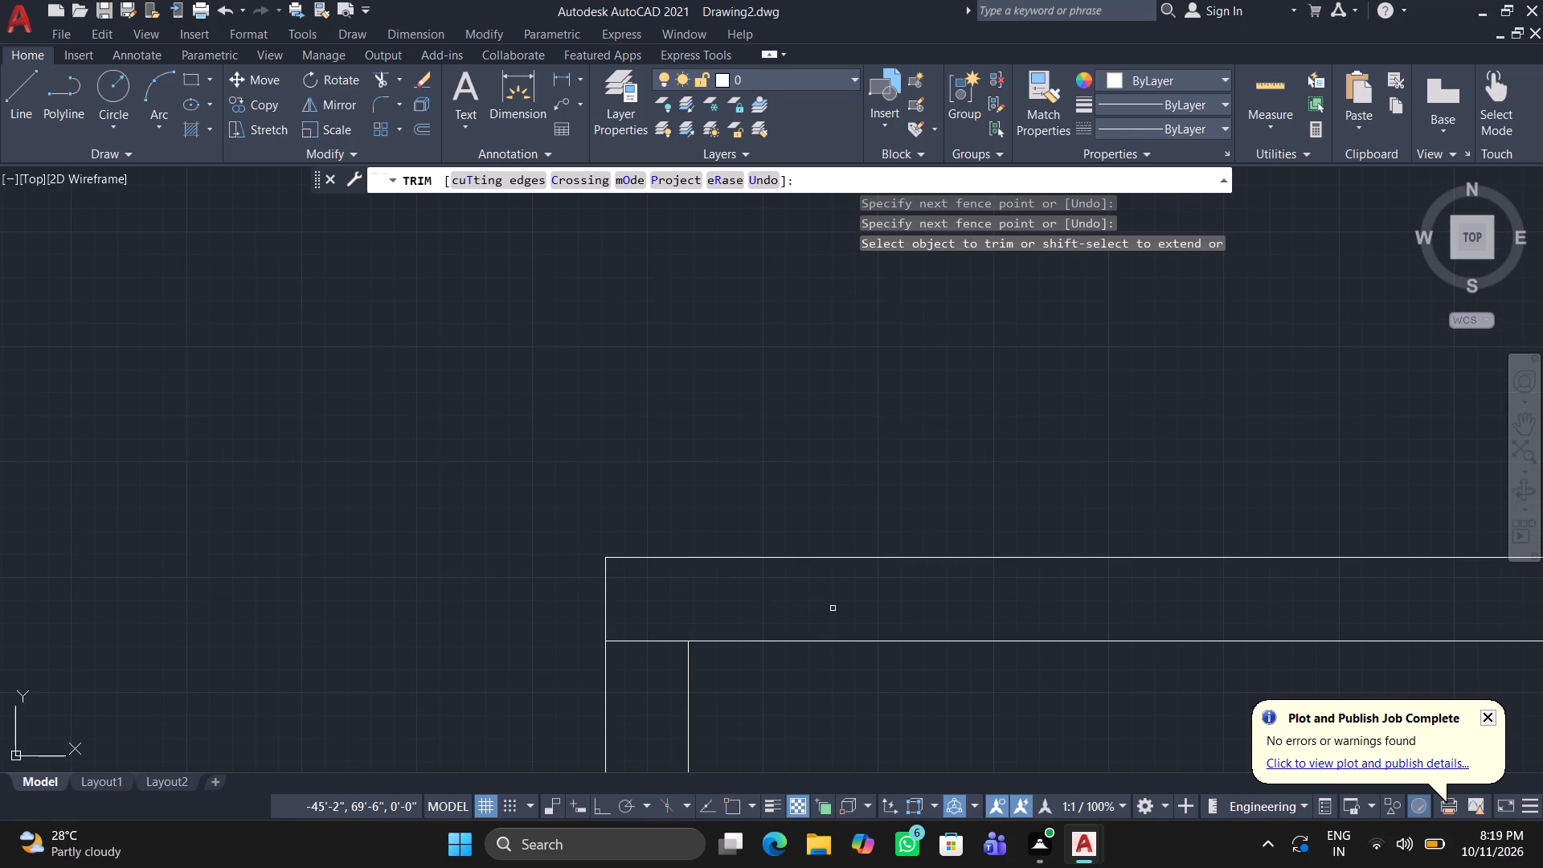
pyautogui.moveTo(641, 630); pyautogui.dragTo(645, 678)
pyautogui.press('Return')
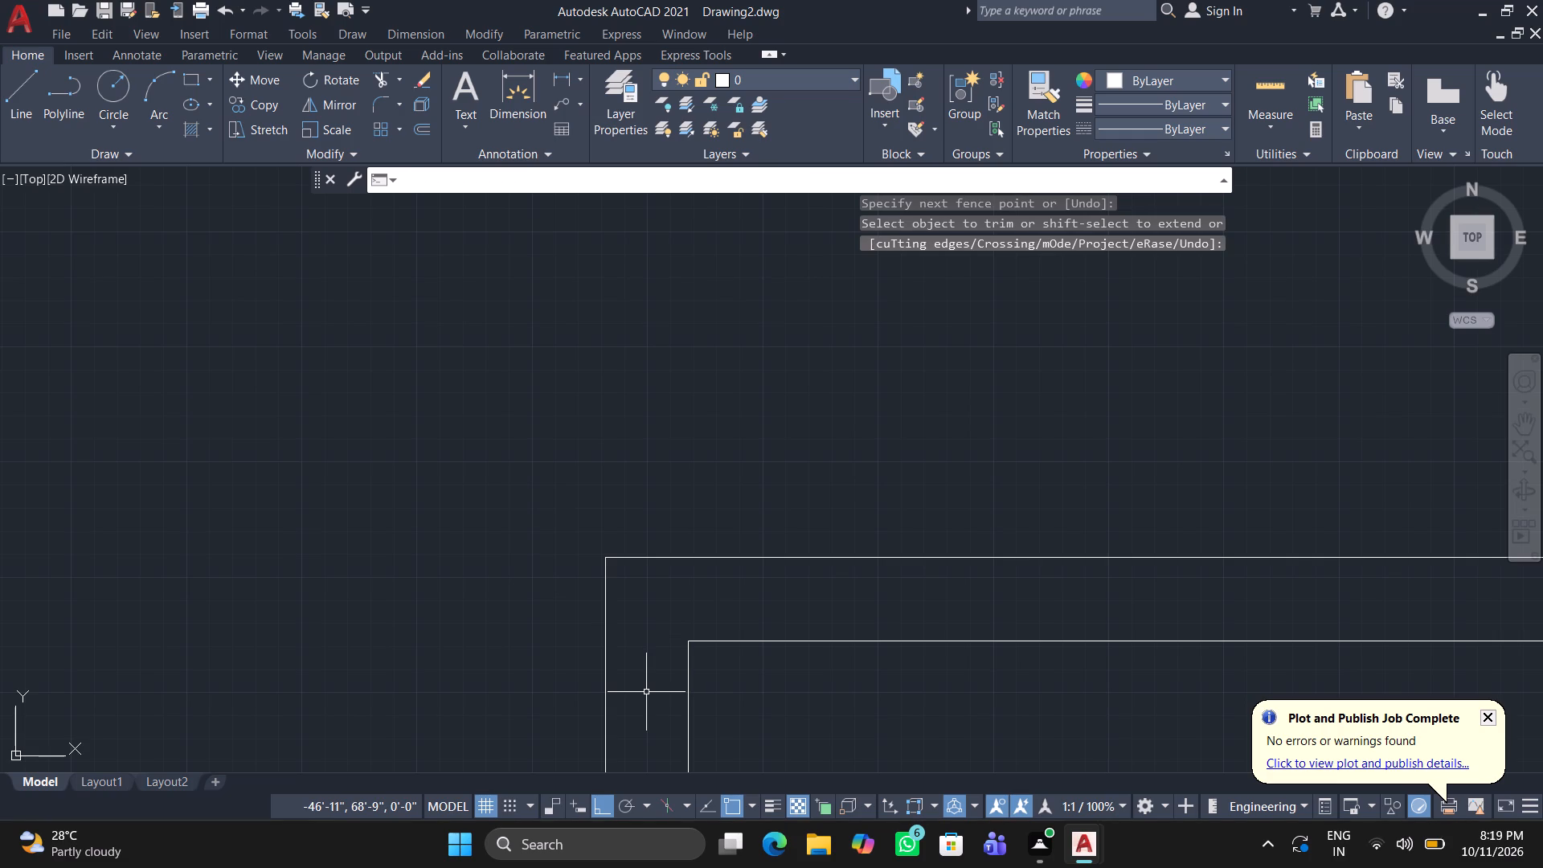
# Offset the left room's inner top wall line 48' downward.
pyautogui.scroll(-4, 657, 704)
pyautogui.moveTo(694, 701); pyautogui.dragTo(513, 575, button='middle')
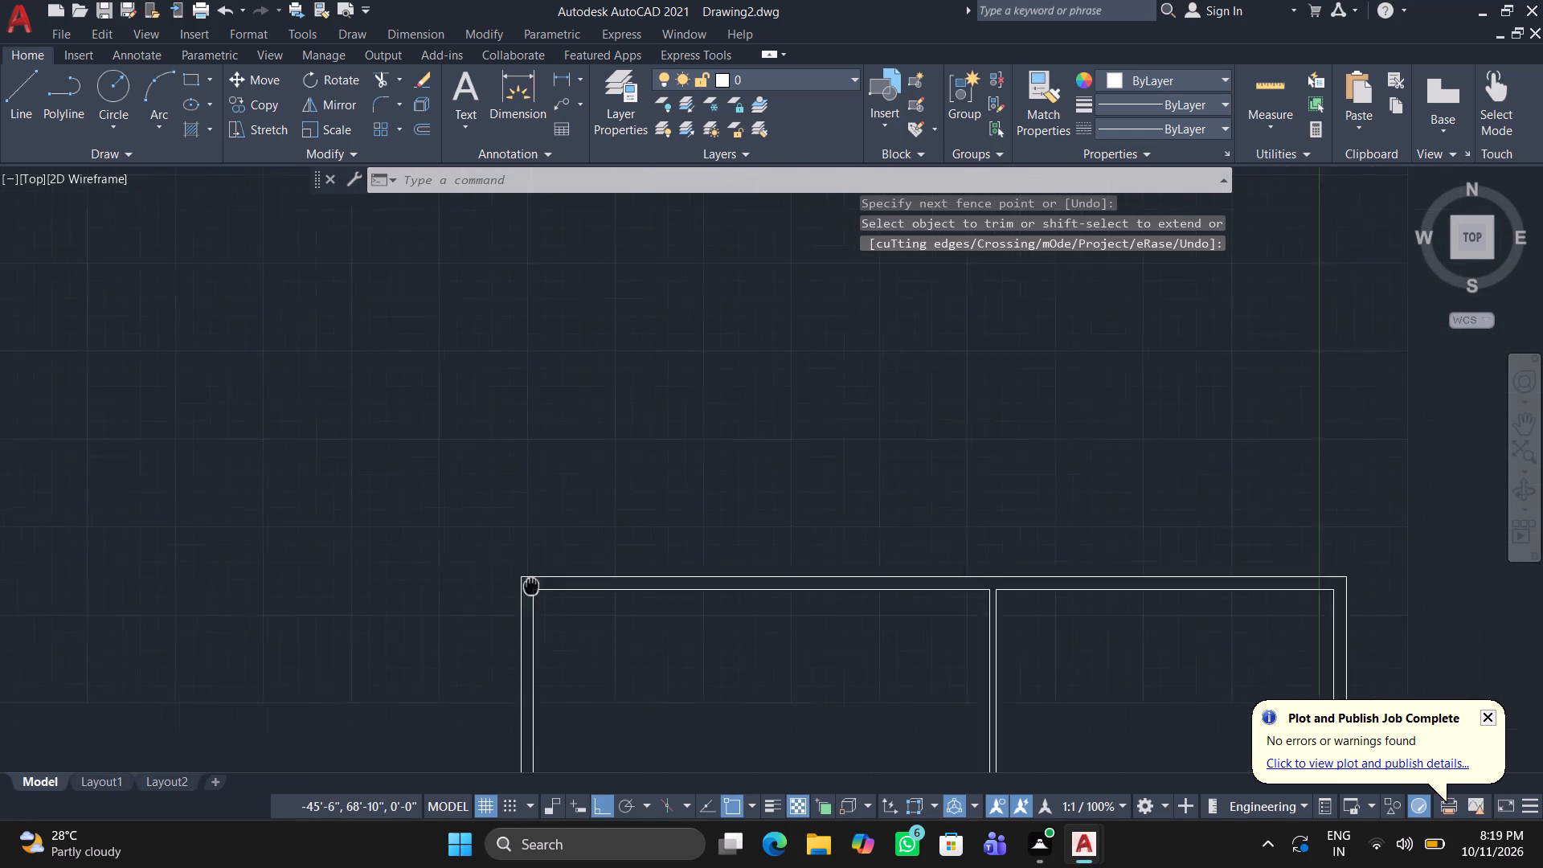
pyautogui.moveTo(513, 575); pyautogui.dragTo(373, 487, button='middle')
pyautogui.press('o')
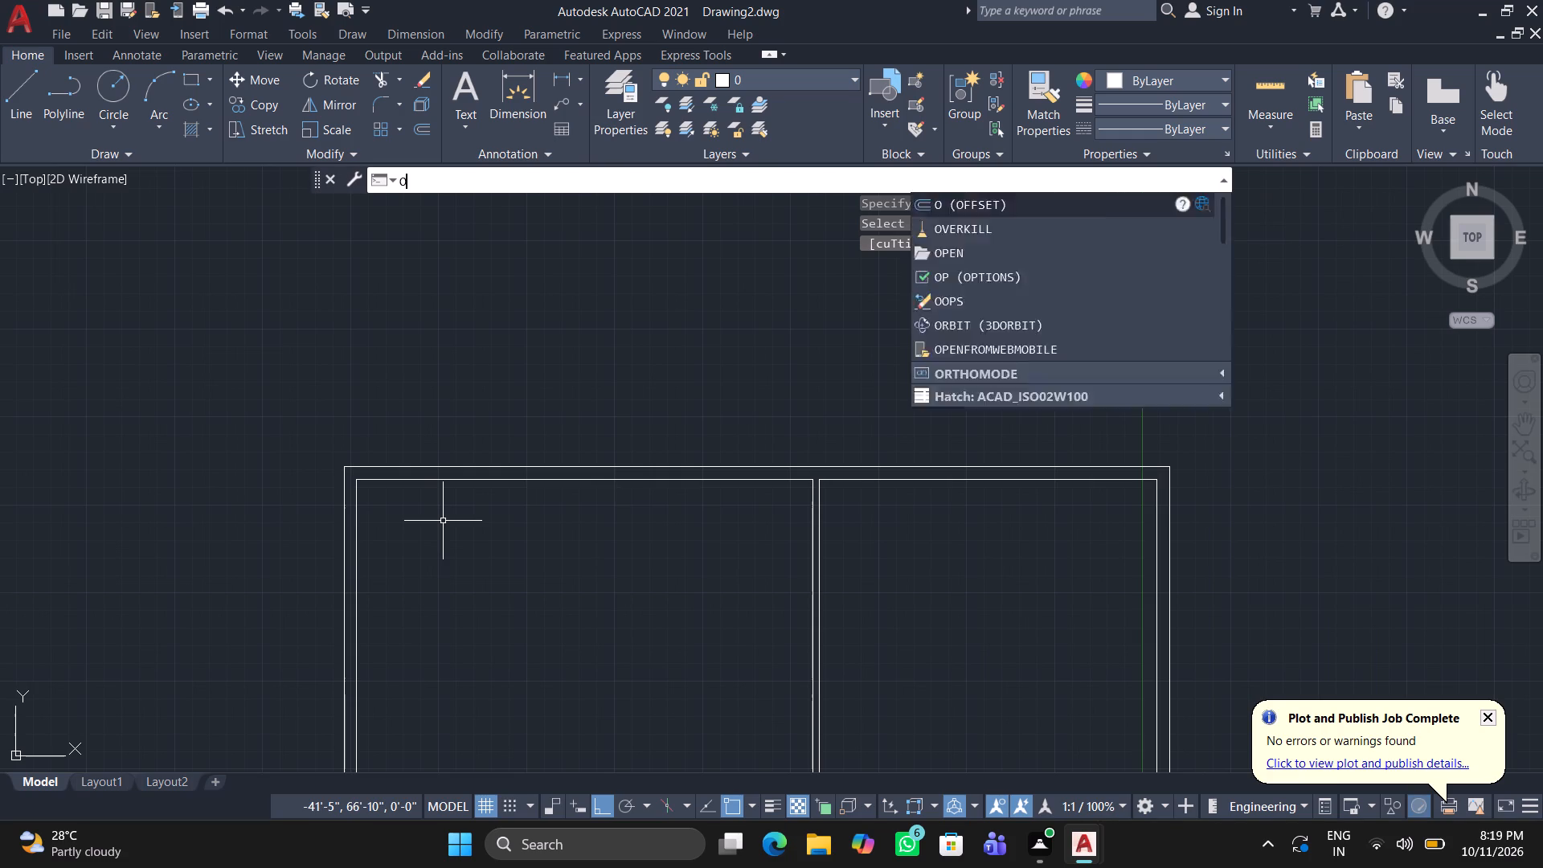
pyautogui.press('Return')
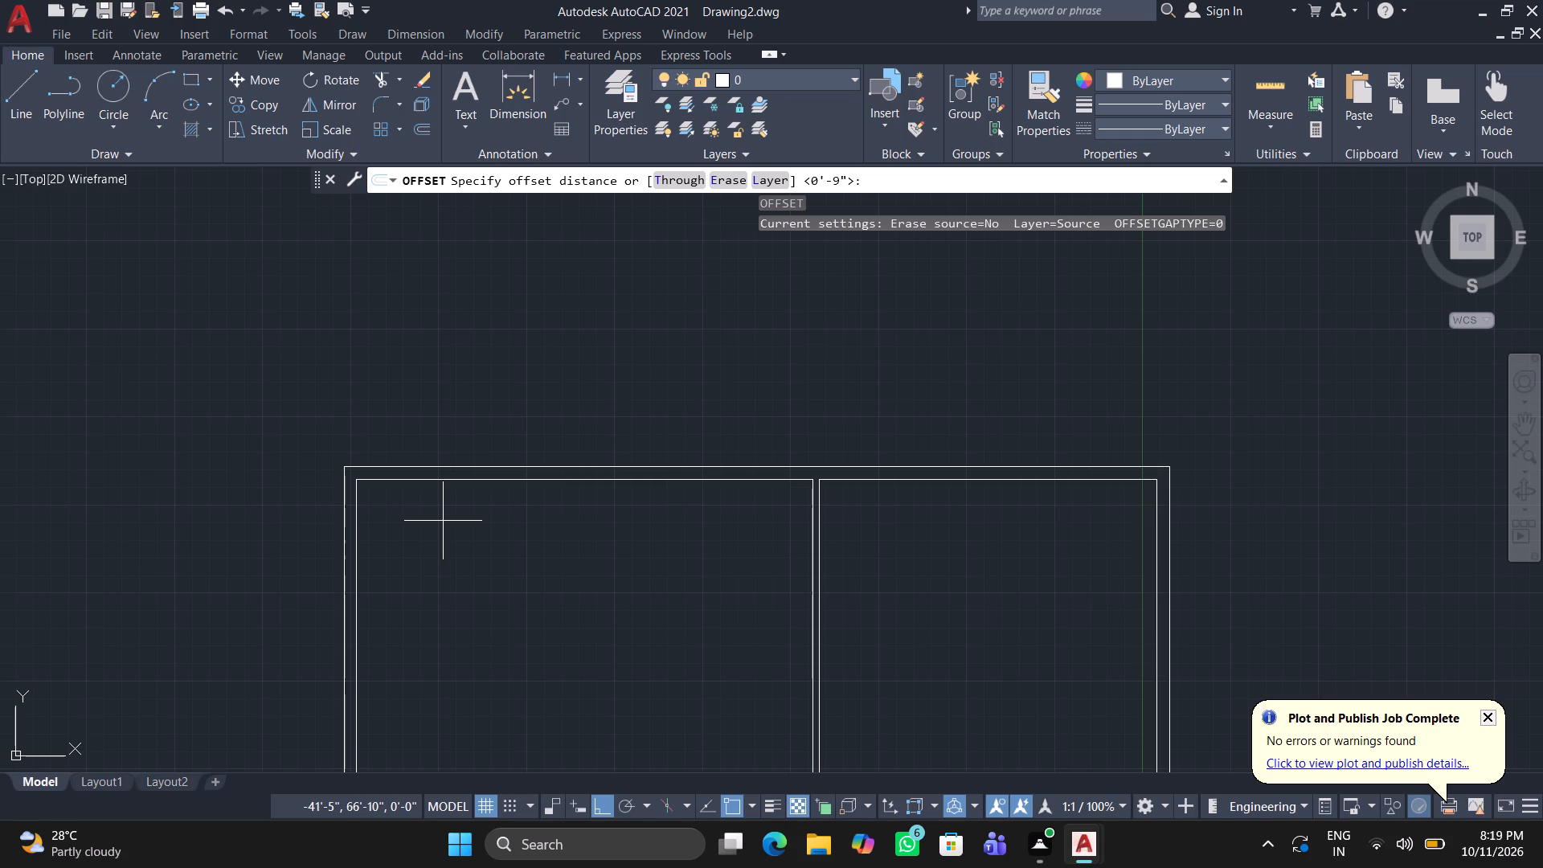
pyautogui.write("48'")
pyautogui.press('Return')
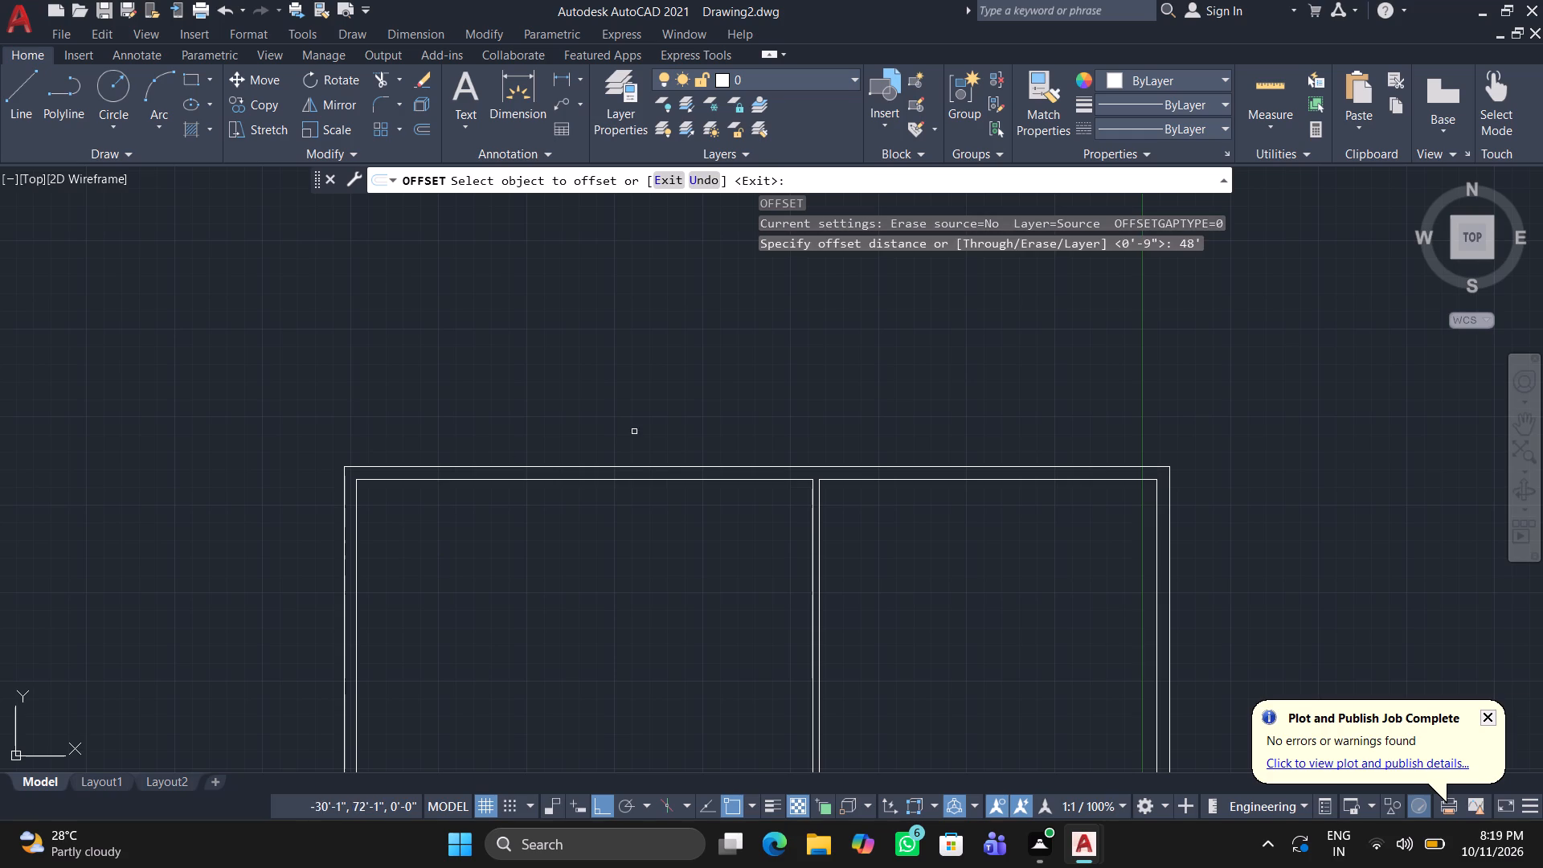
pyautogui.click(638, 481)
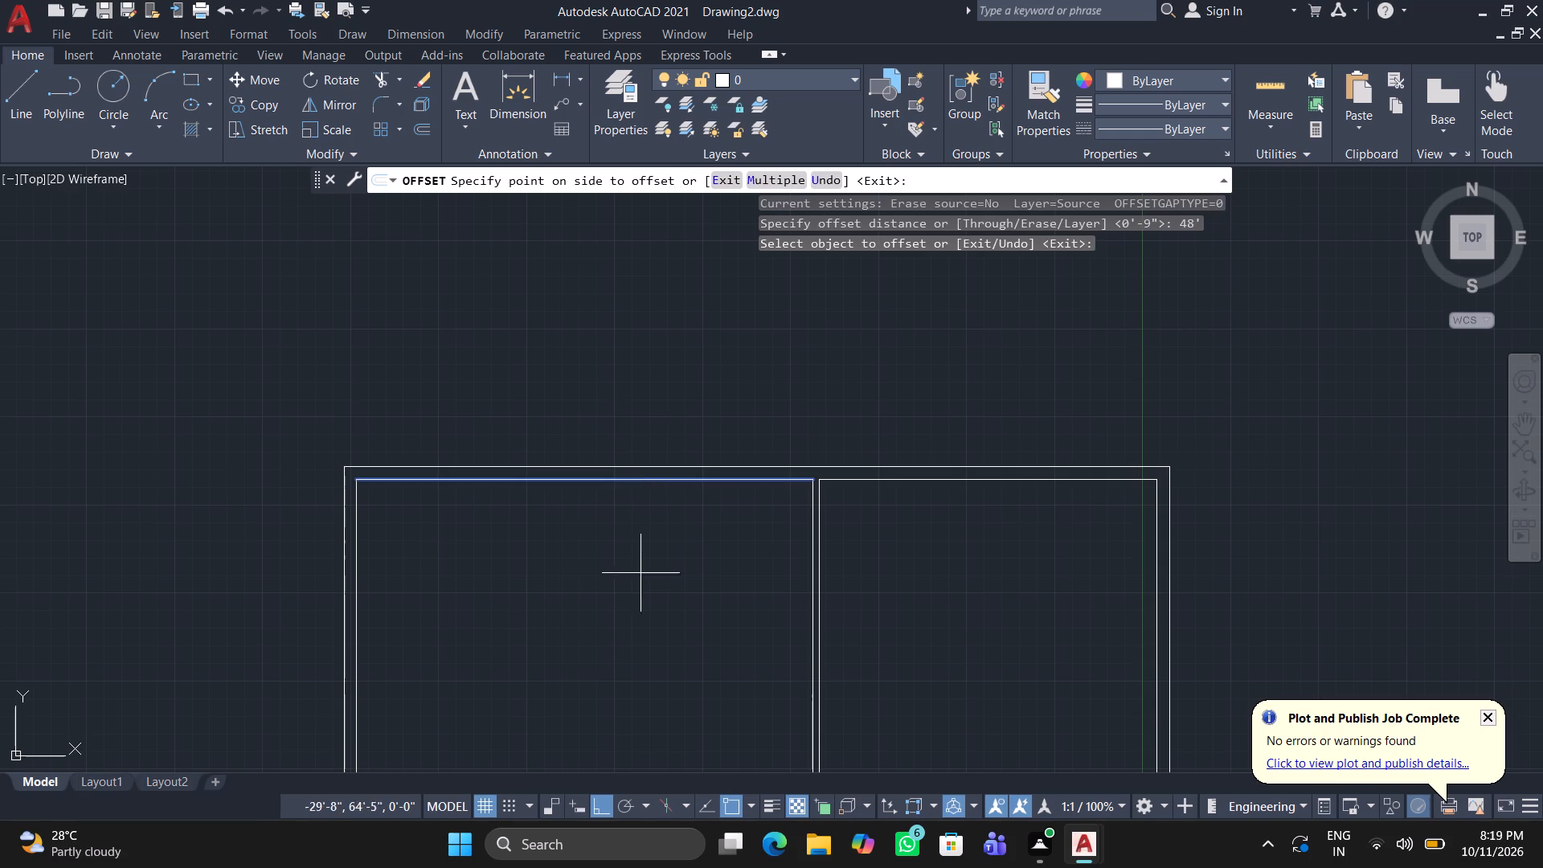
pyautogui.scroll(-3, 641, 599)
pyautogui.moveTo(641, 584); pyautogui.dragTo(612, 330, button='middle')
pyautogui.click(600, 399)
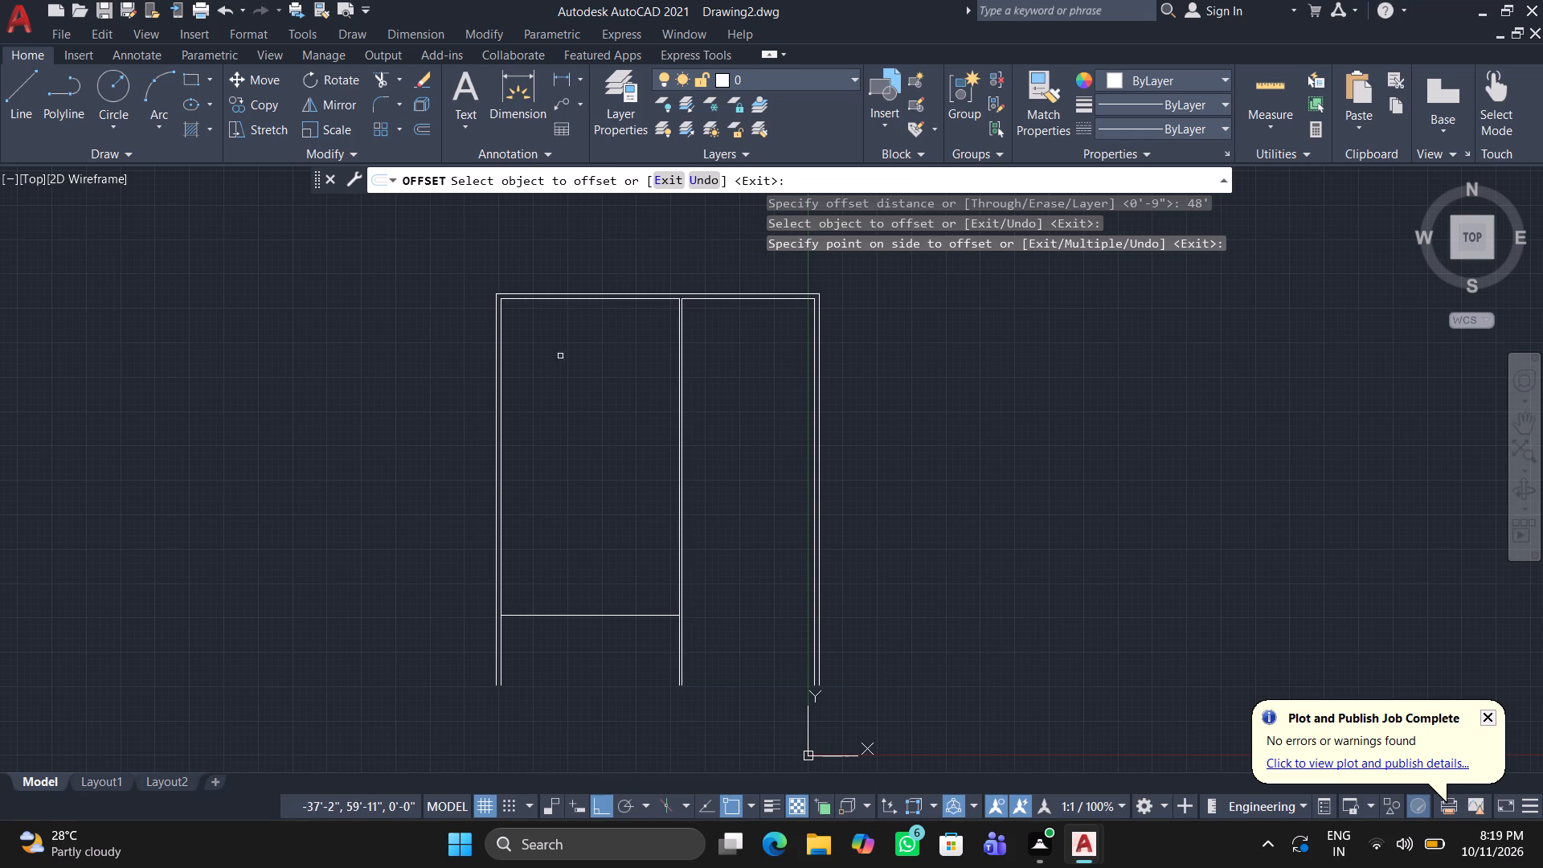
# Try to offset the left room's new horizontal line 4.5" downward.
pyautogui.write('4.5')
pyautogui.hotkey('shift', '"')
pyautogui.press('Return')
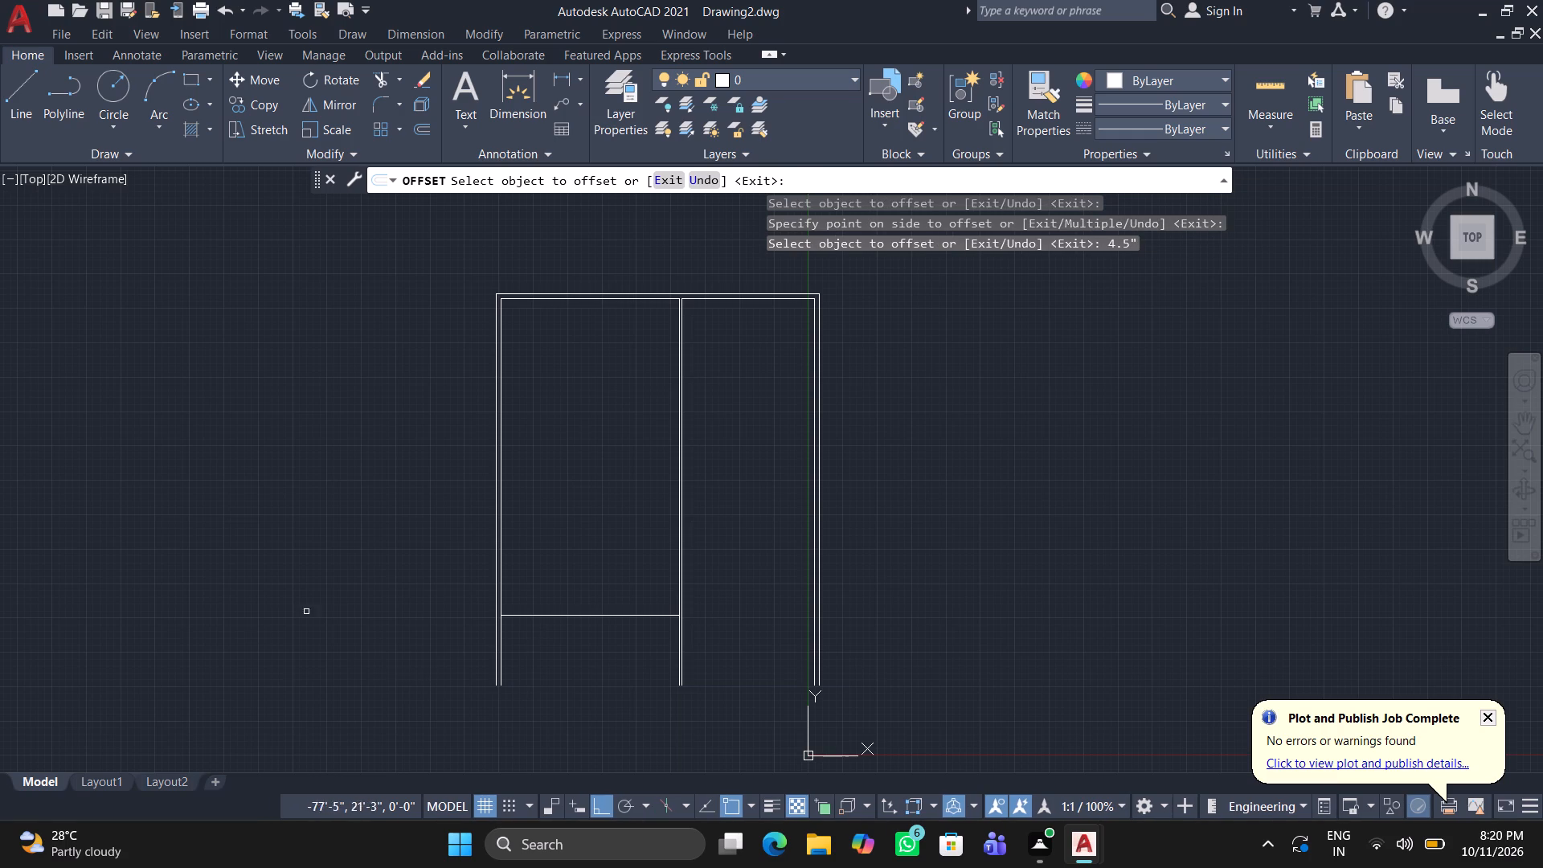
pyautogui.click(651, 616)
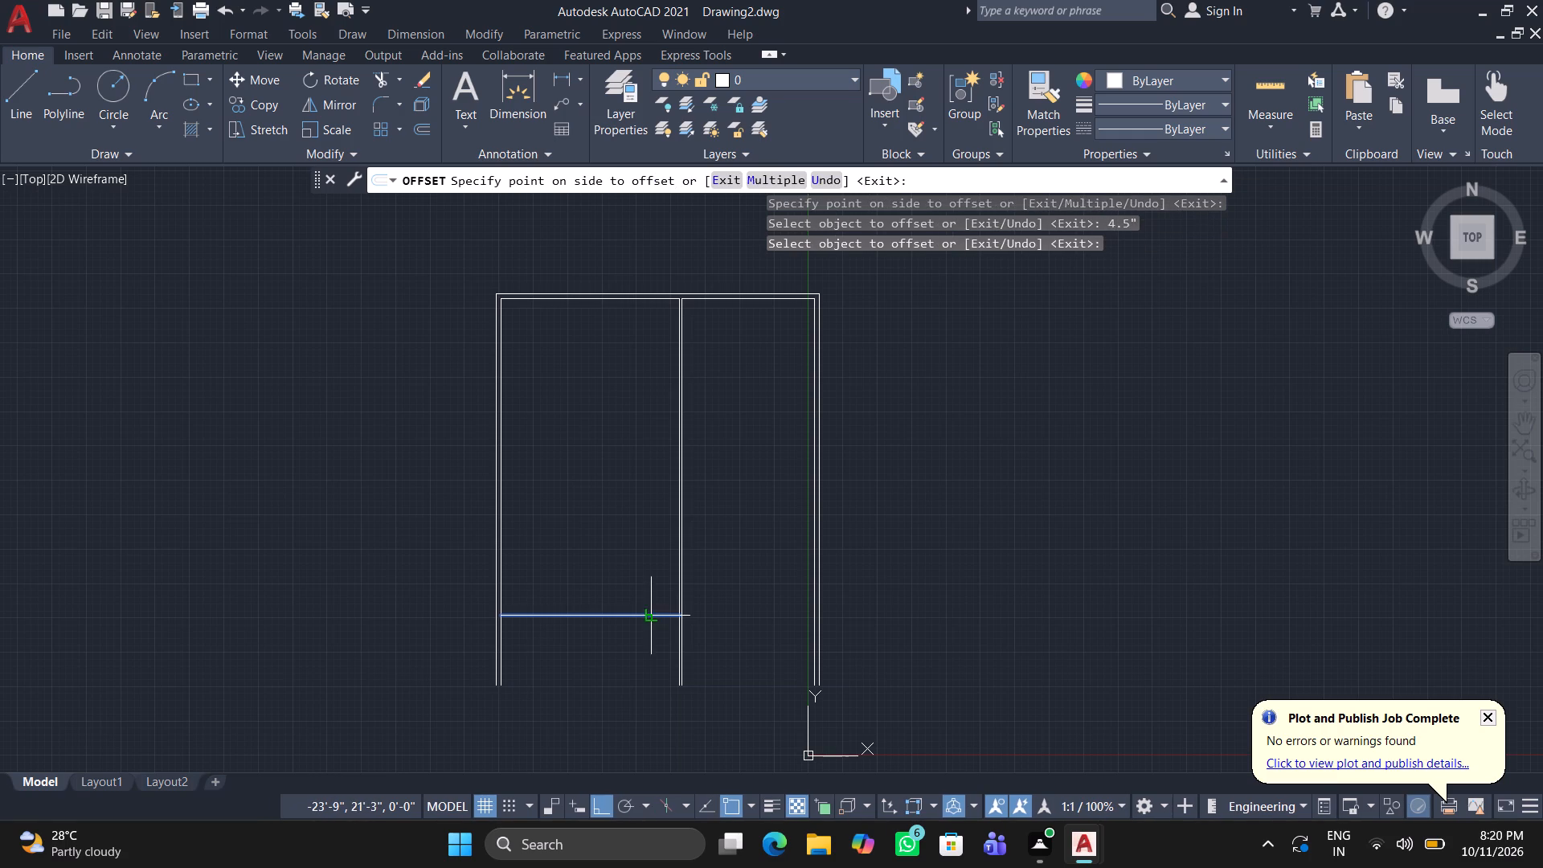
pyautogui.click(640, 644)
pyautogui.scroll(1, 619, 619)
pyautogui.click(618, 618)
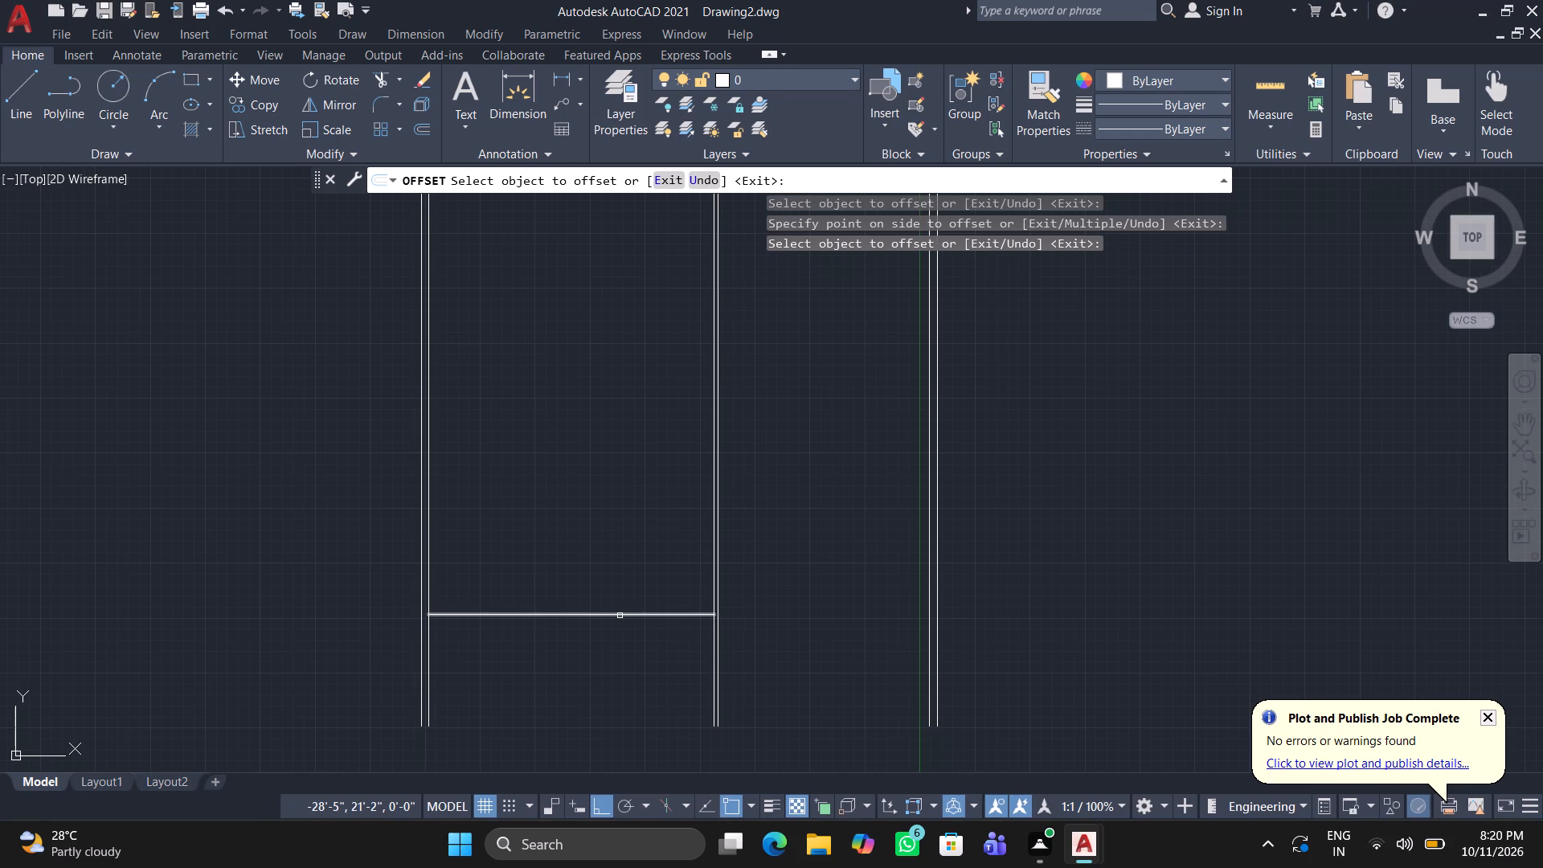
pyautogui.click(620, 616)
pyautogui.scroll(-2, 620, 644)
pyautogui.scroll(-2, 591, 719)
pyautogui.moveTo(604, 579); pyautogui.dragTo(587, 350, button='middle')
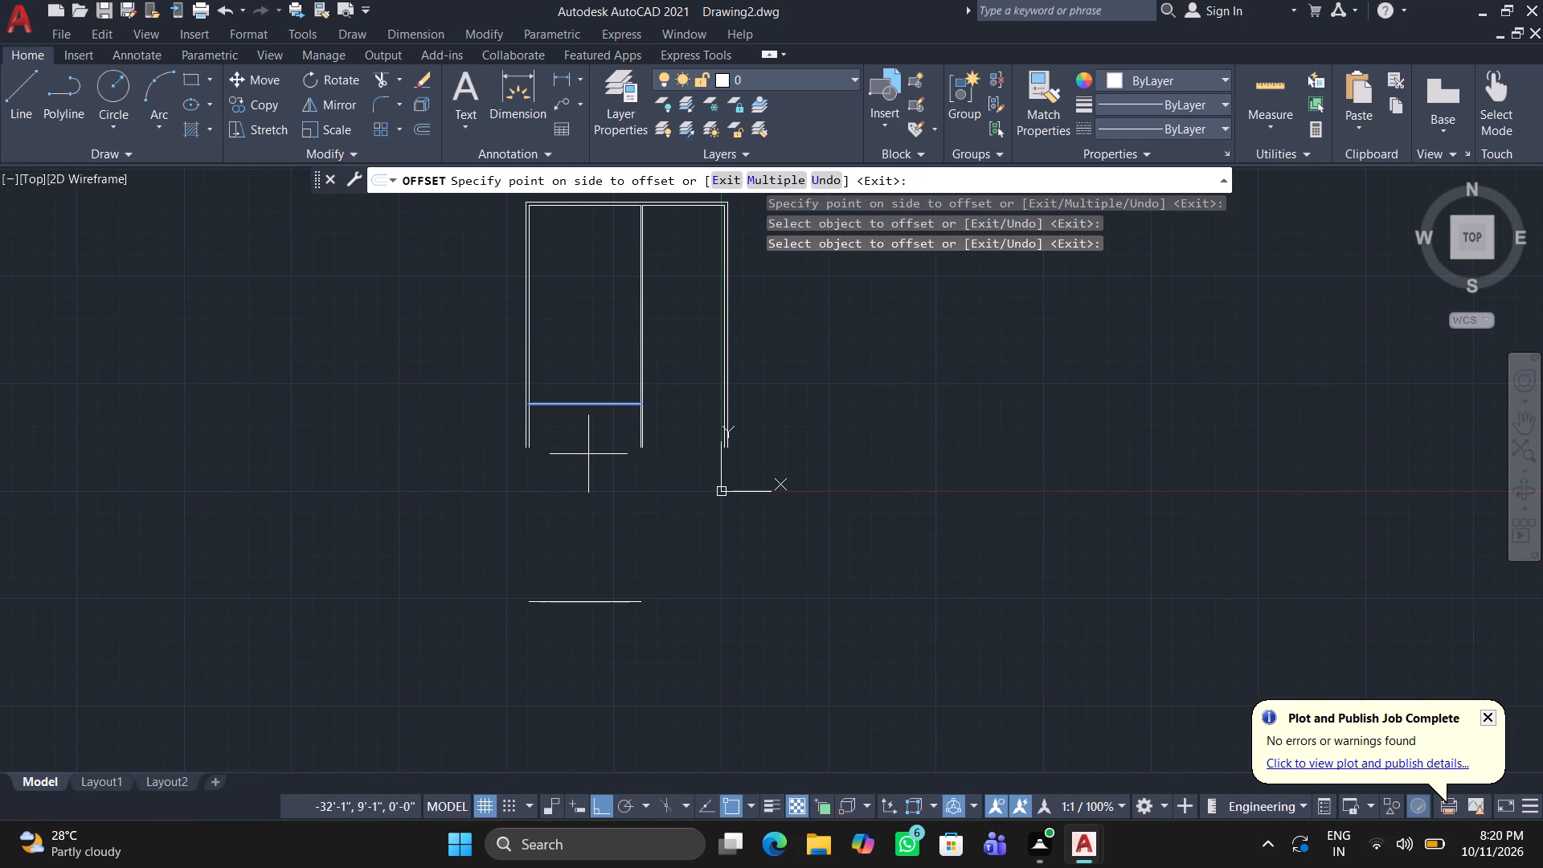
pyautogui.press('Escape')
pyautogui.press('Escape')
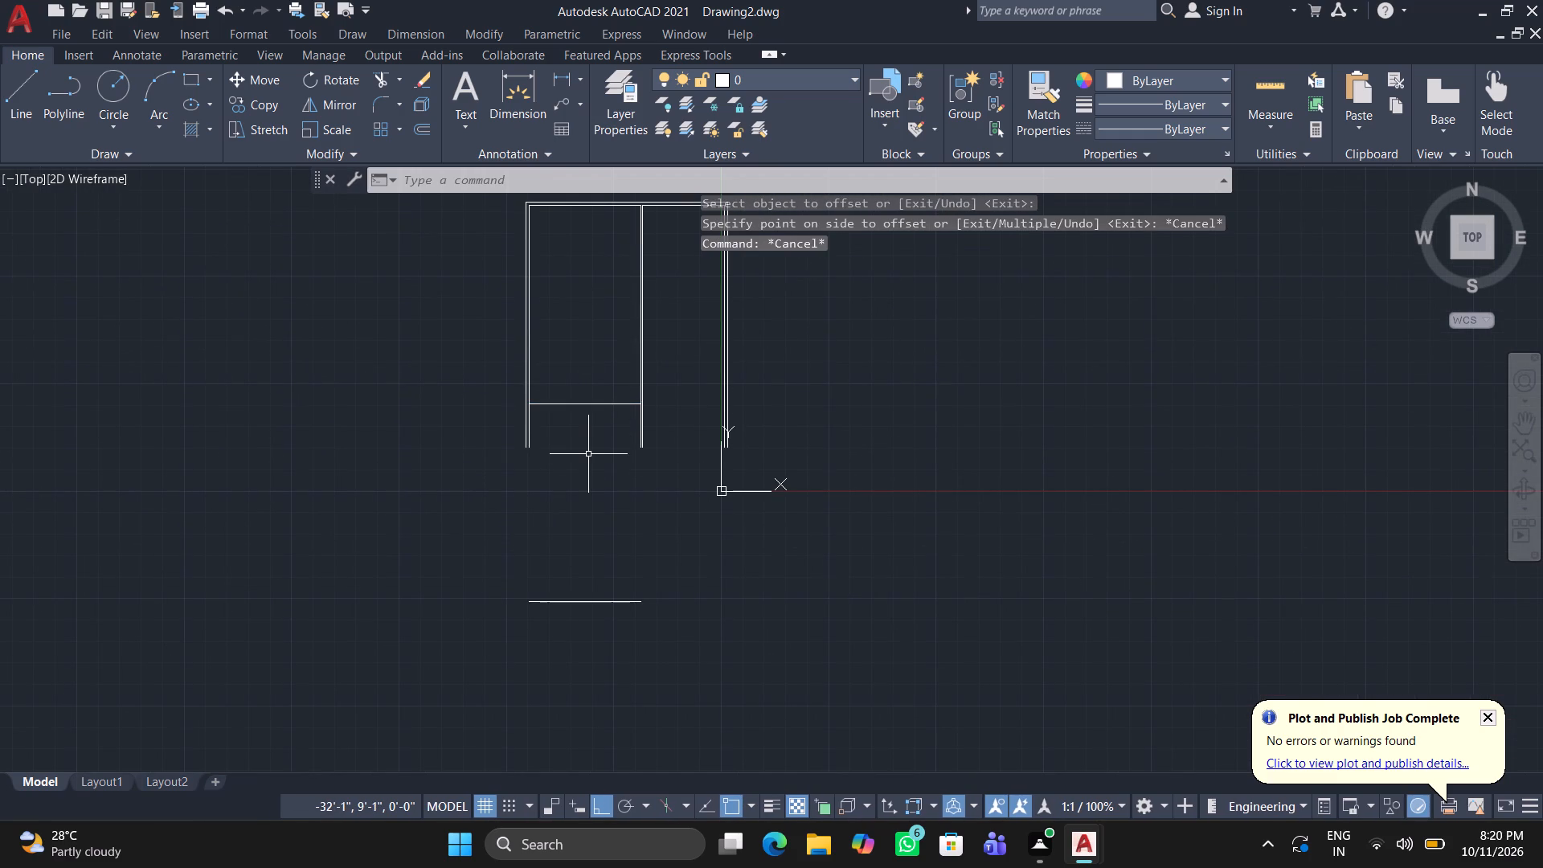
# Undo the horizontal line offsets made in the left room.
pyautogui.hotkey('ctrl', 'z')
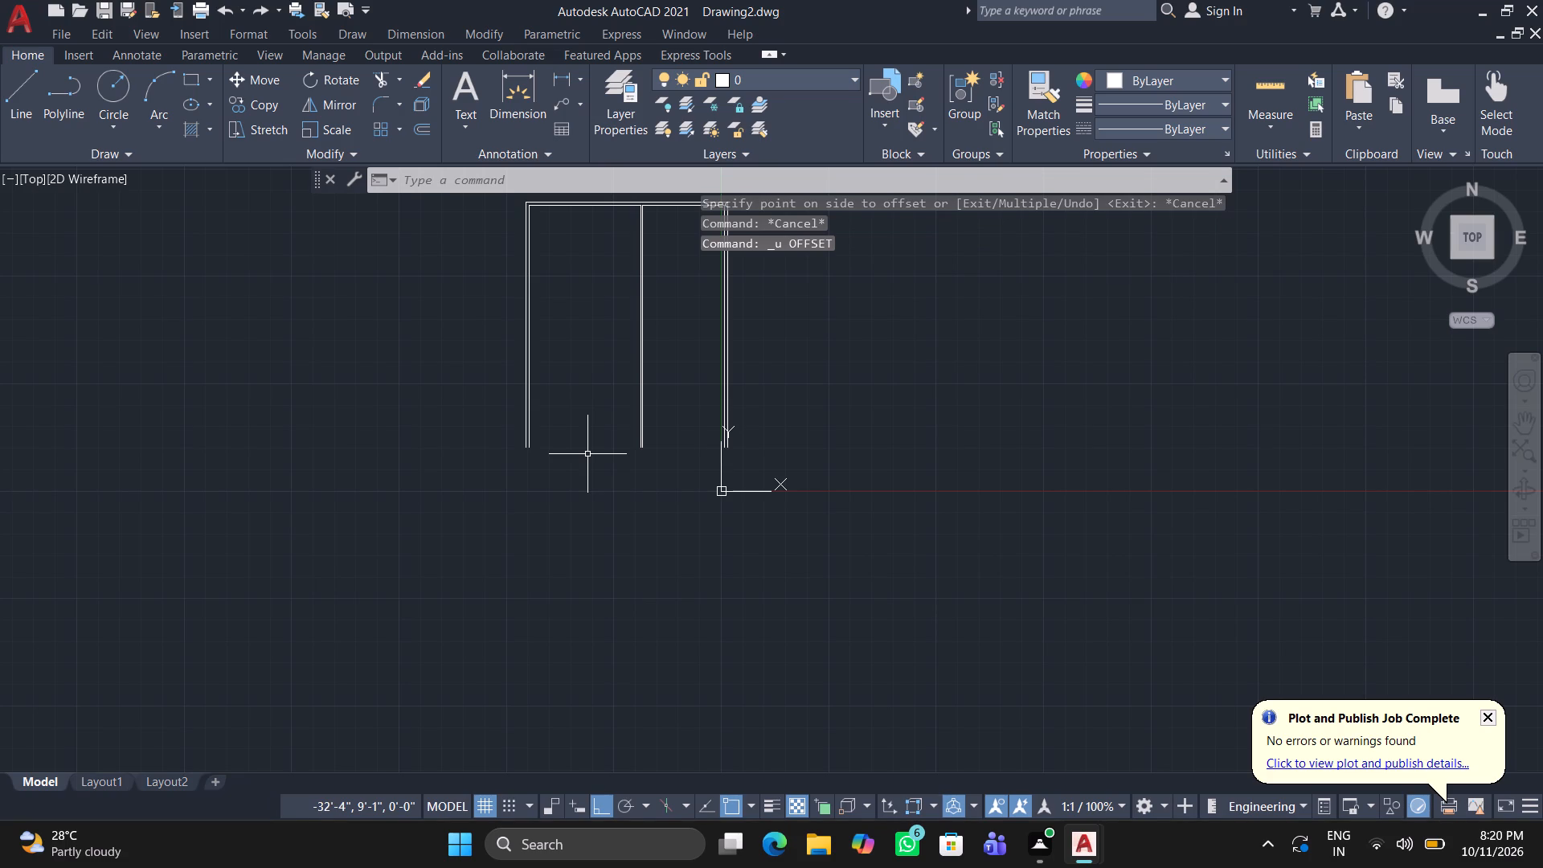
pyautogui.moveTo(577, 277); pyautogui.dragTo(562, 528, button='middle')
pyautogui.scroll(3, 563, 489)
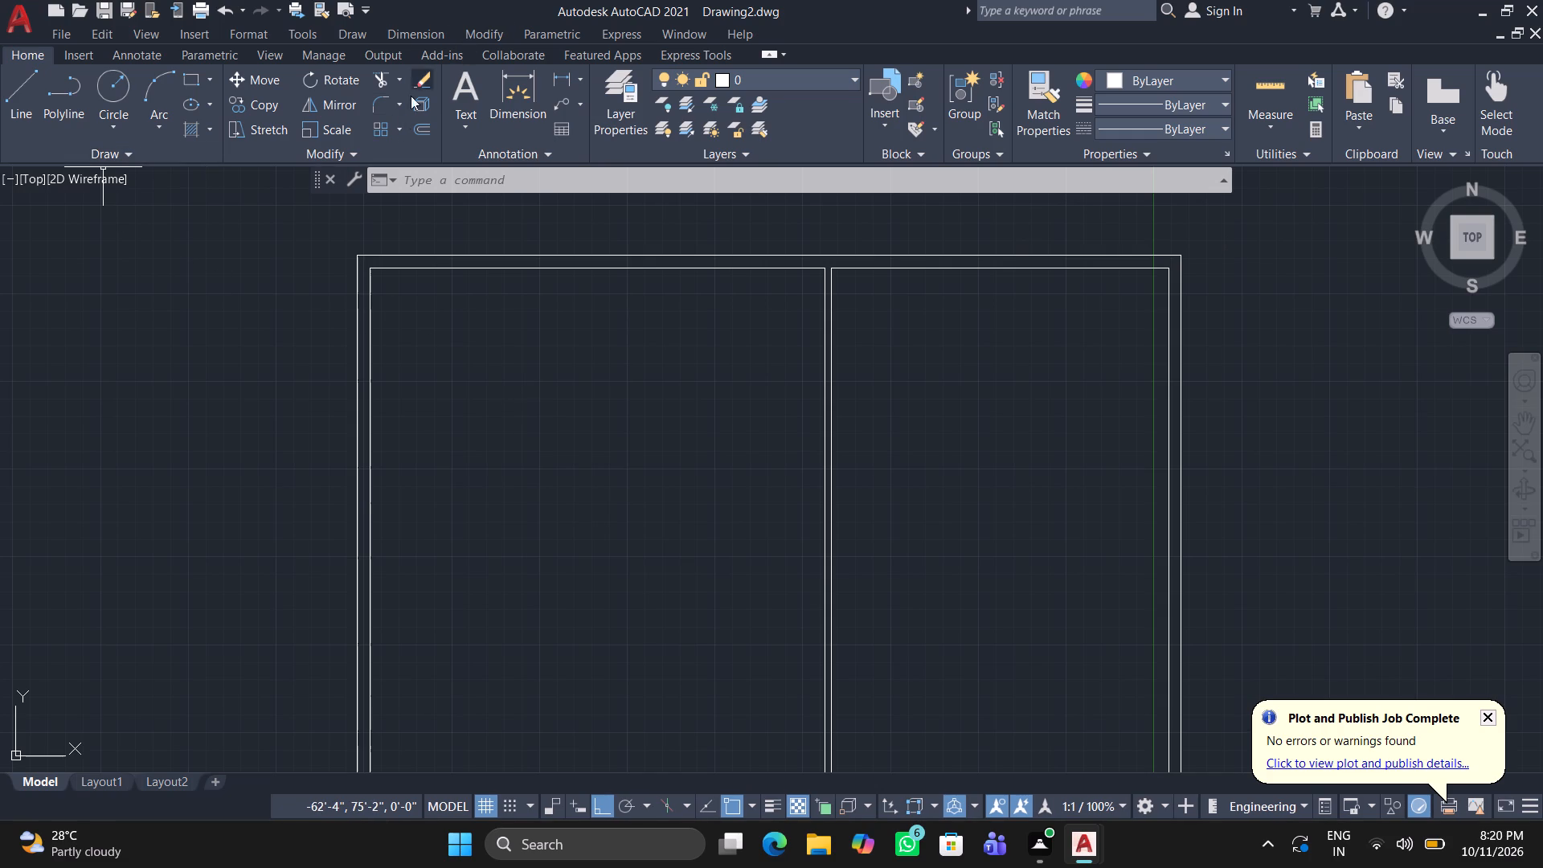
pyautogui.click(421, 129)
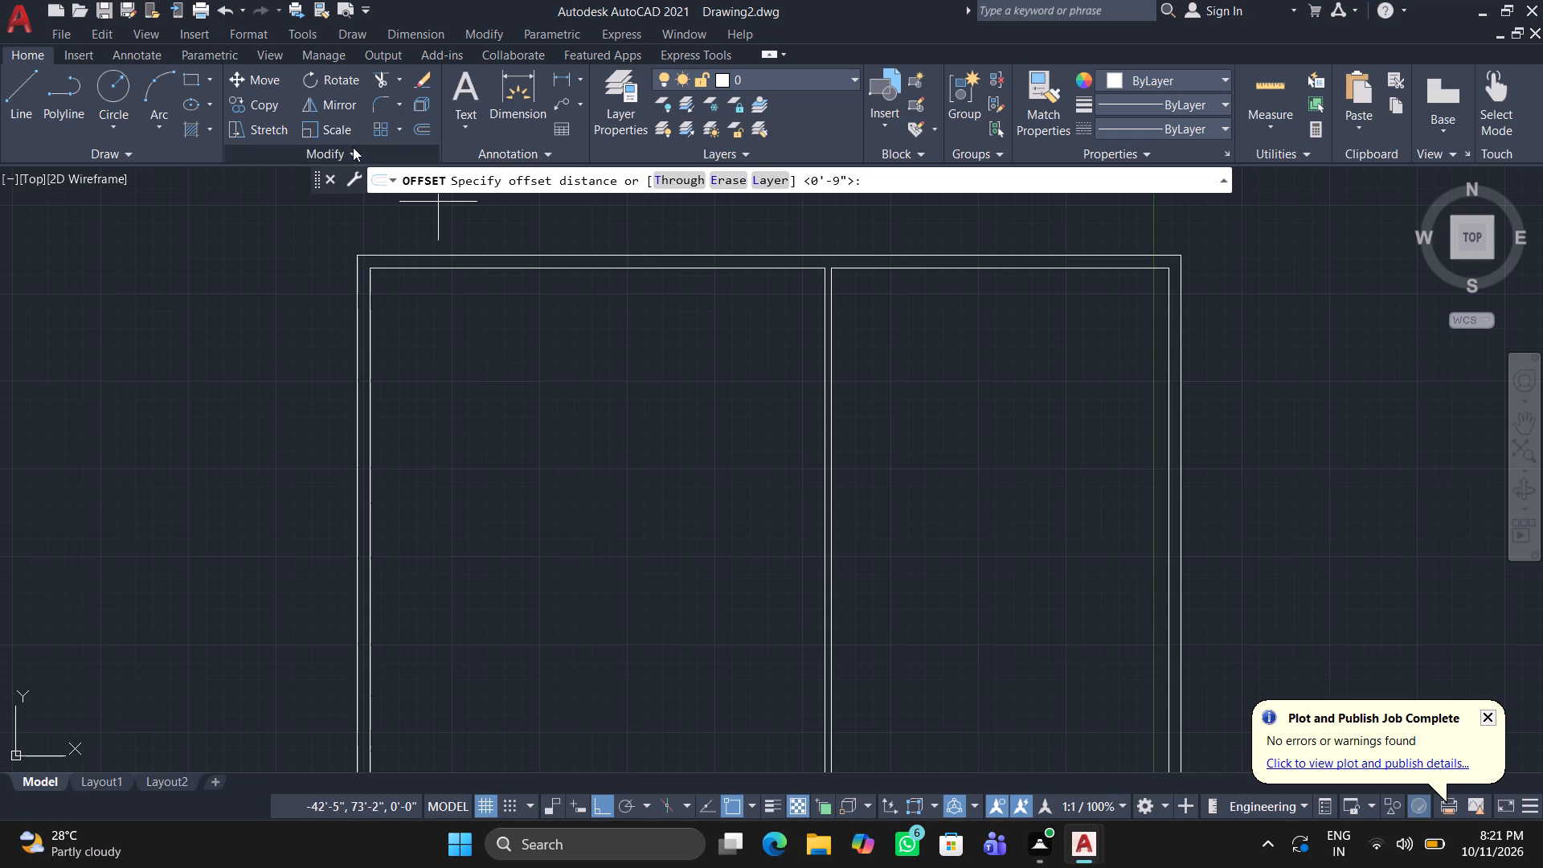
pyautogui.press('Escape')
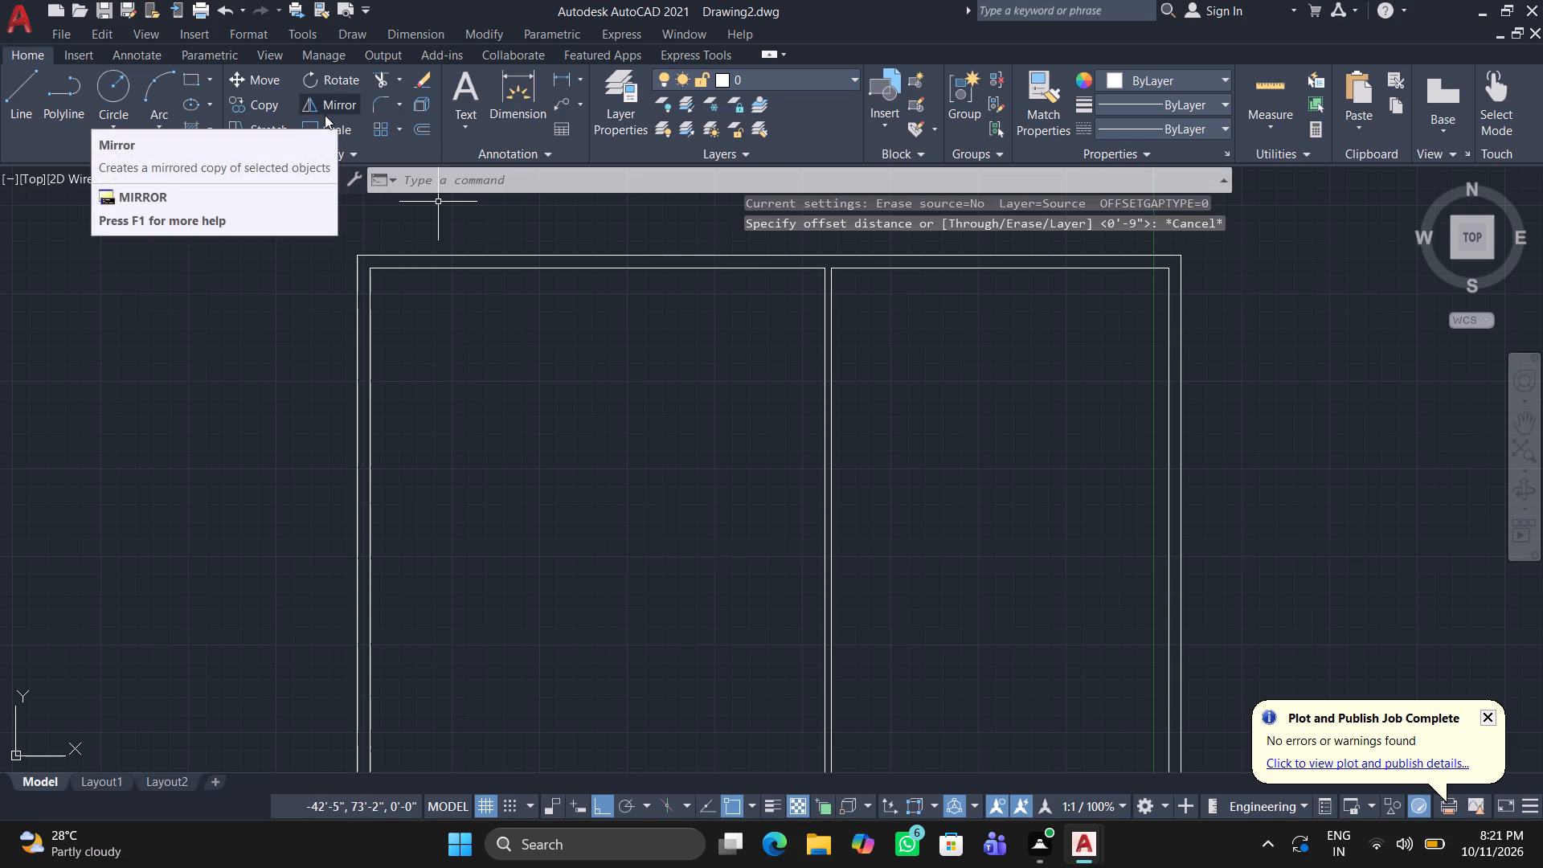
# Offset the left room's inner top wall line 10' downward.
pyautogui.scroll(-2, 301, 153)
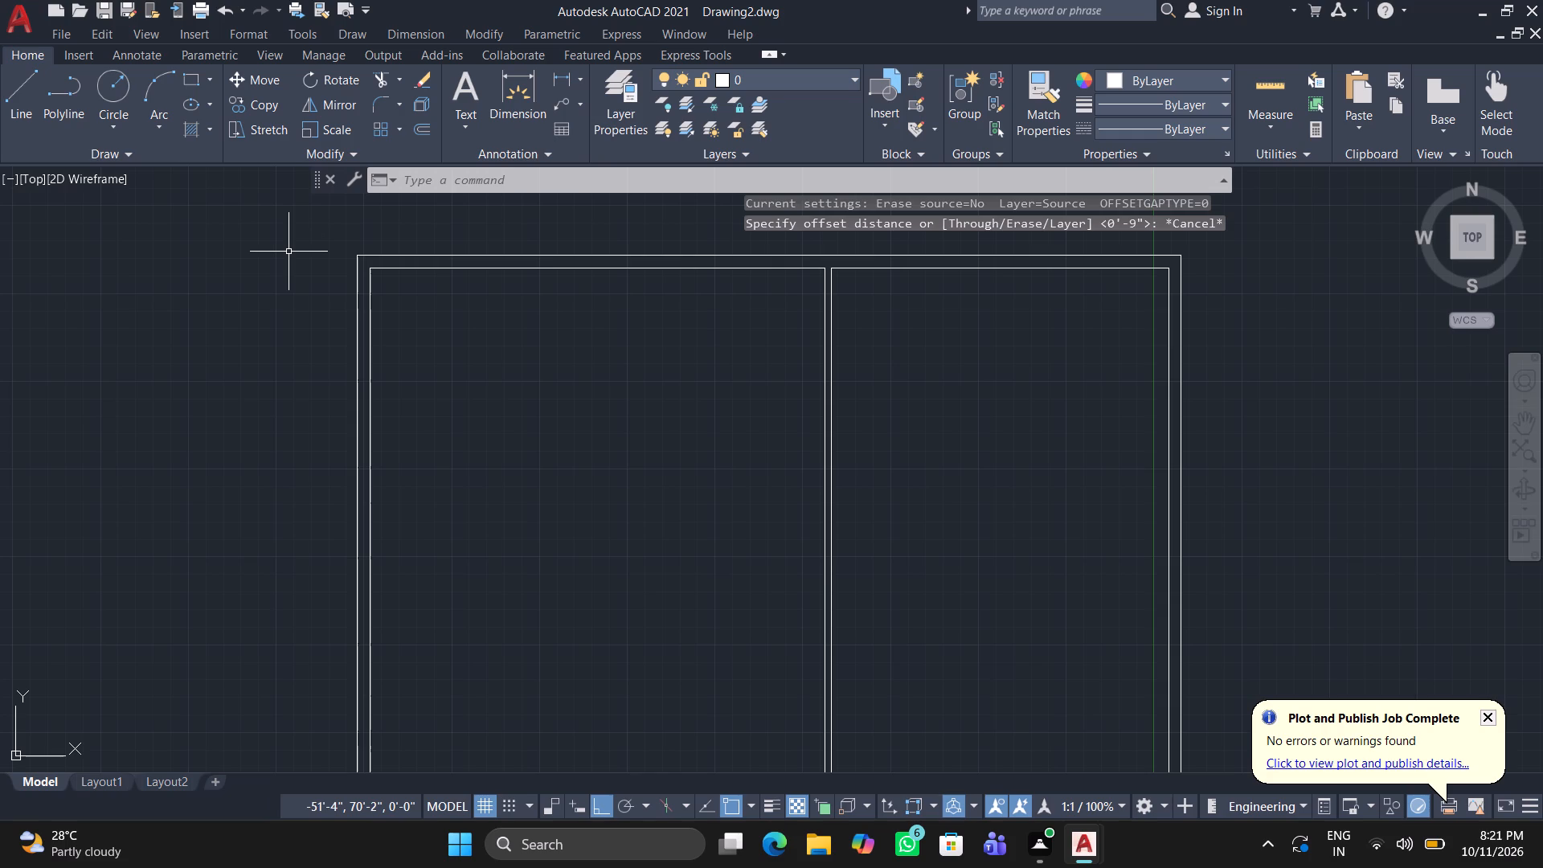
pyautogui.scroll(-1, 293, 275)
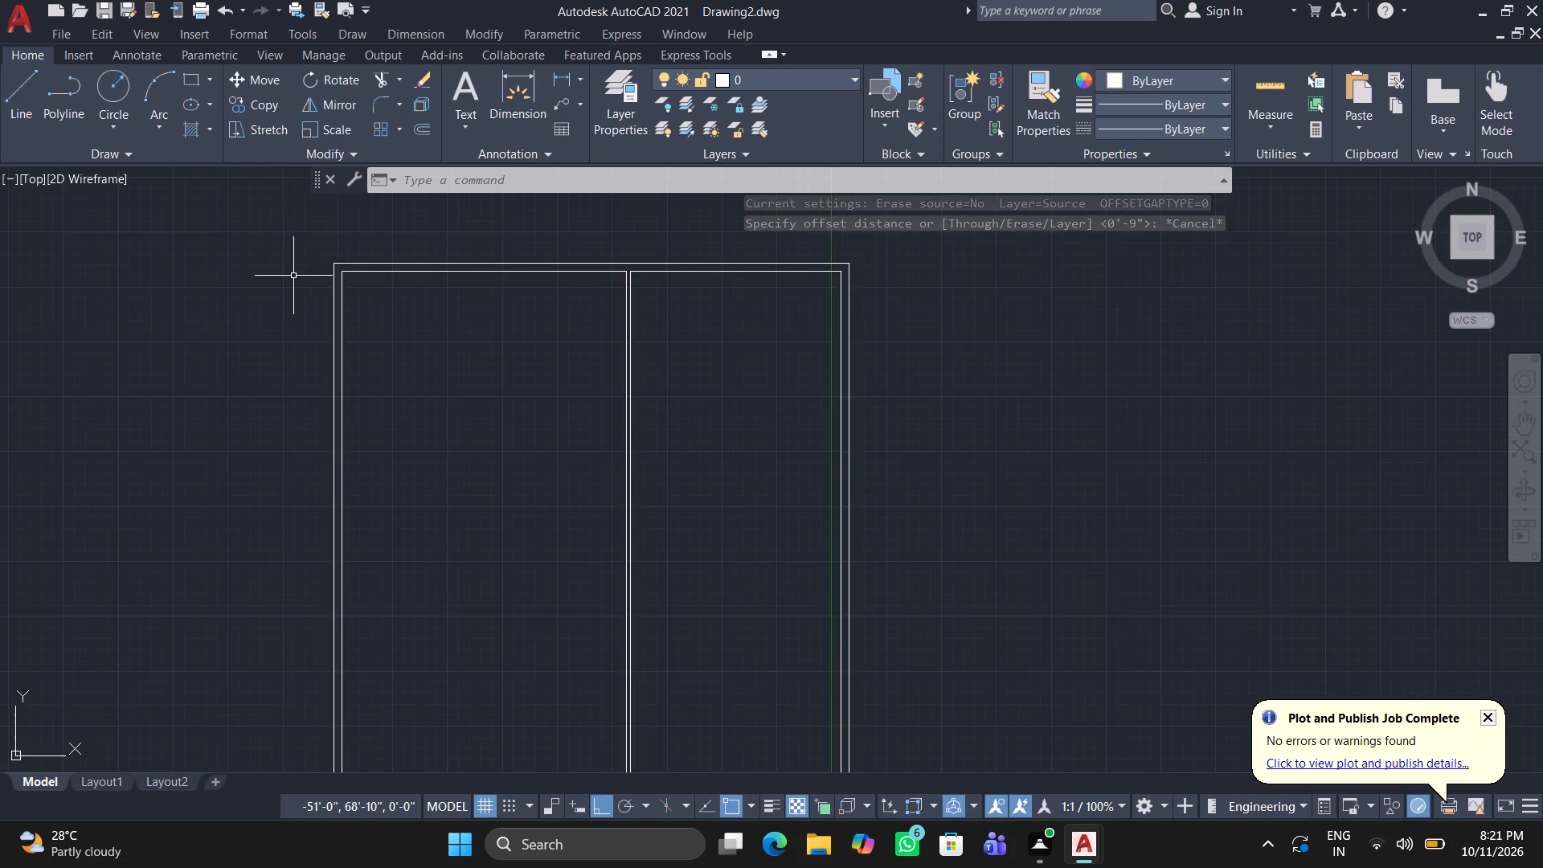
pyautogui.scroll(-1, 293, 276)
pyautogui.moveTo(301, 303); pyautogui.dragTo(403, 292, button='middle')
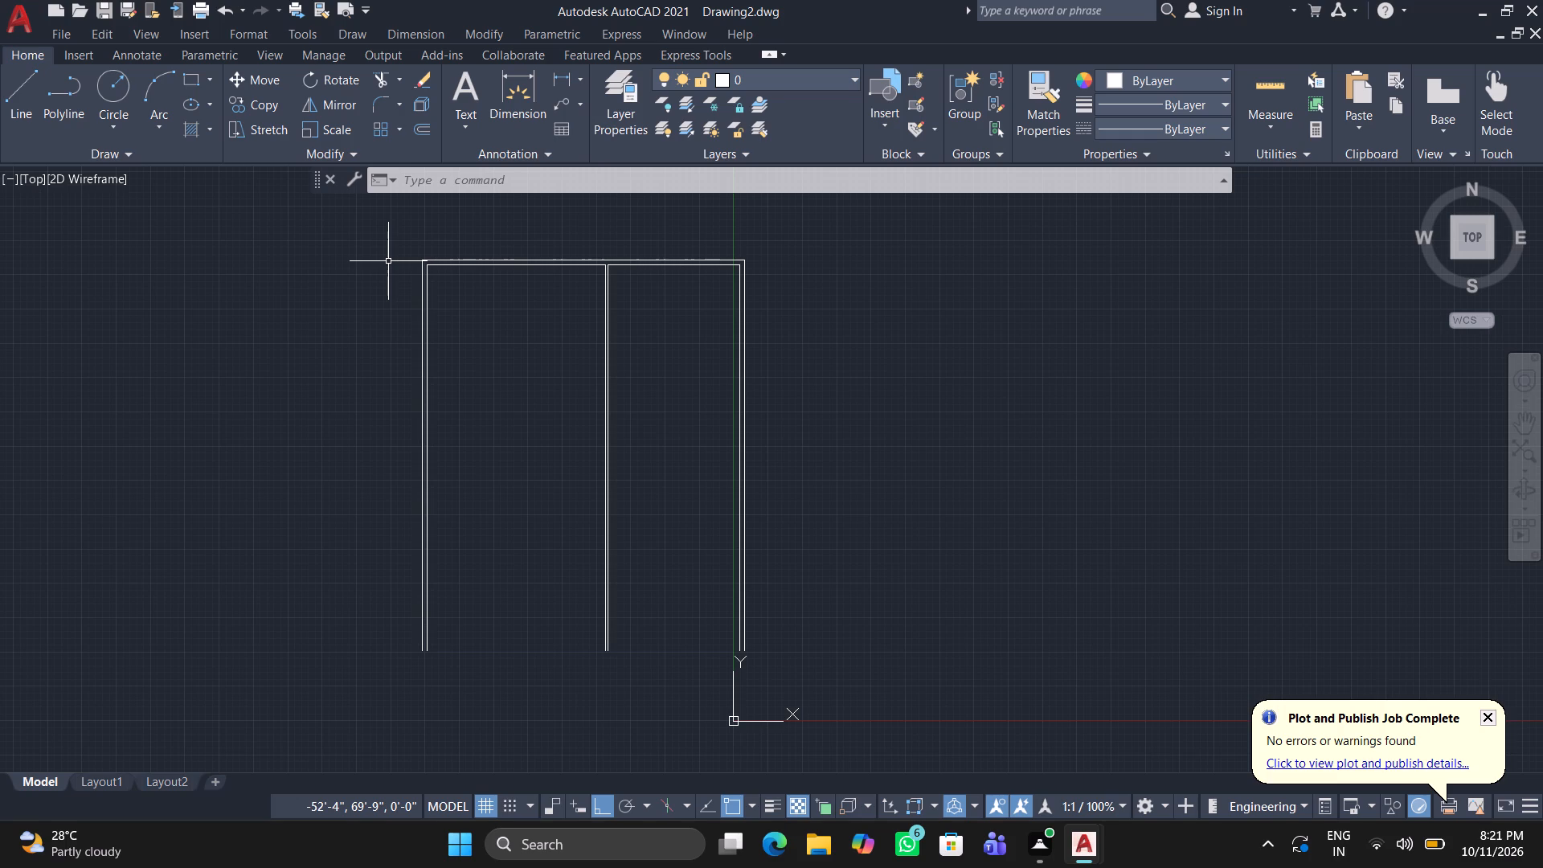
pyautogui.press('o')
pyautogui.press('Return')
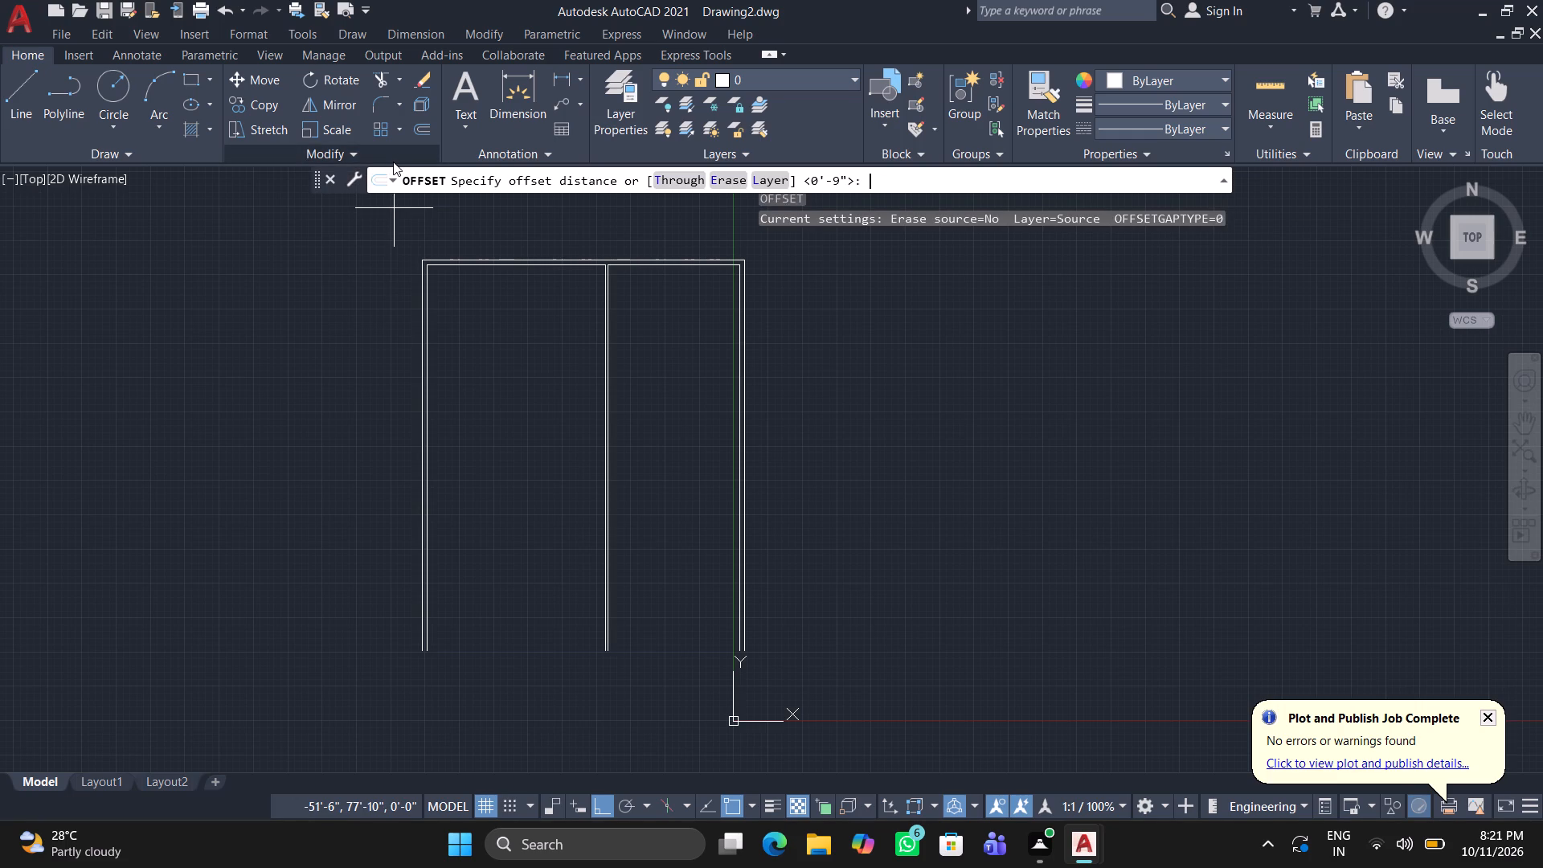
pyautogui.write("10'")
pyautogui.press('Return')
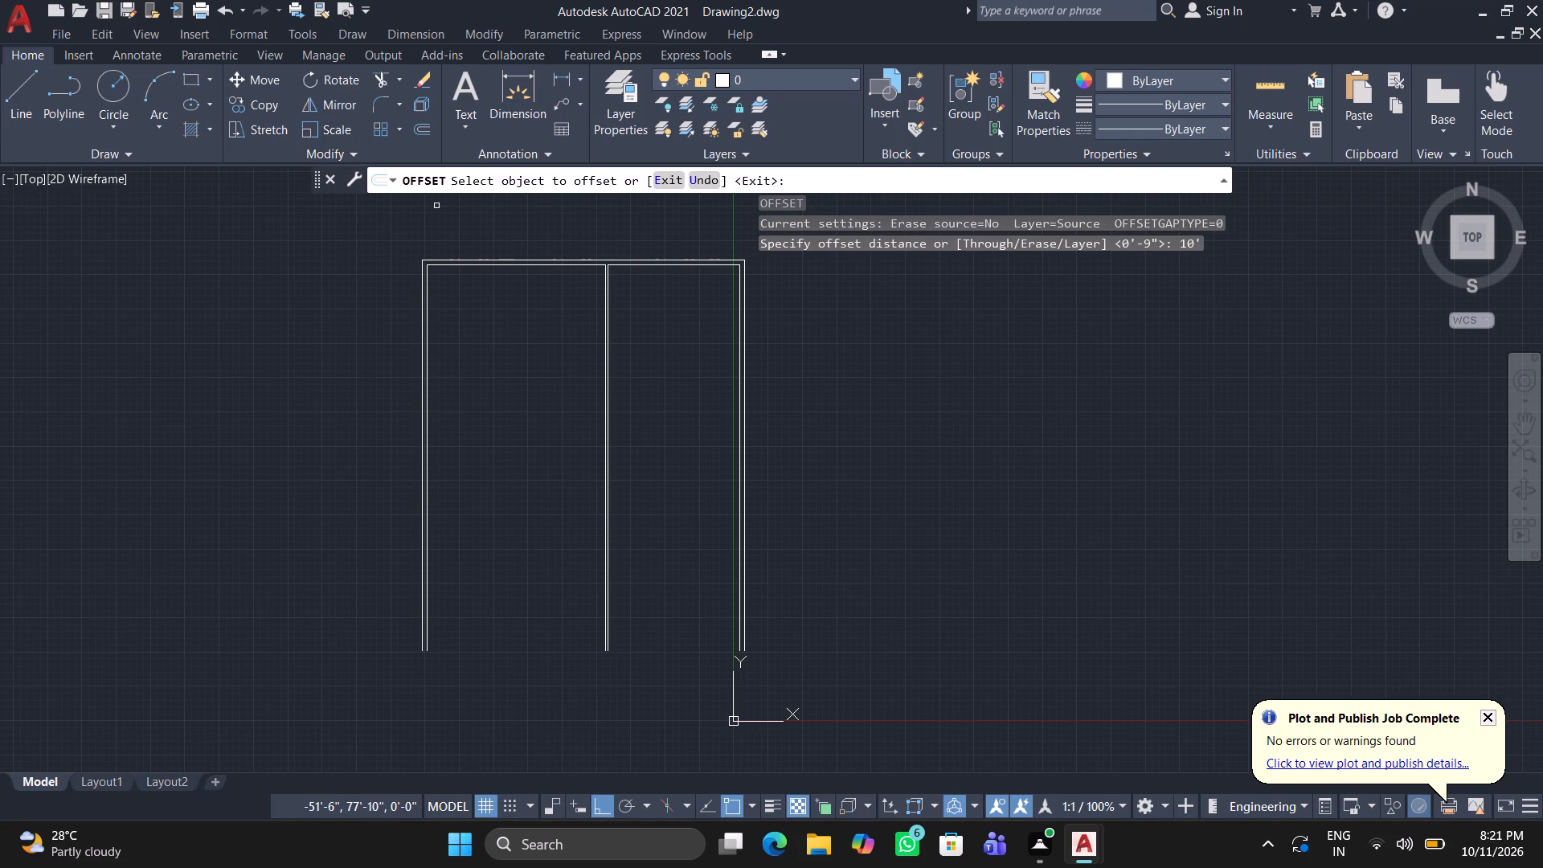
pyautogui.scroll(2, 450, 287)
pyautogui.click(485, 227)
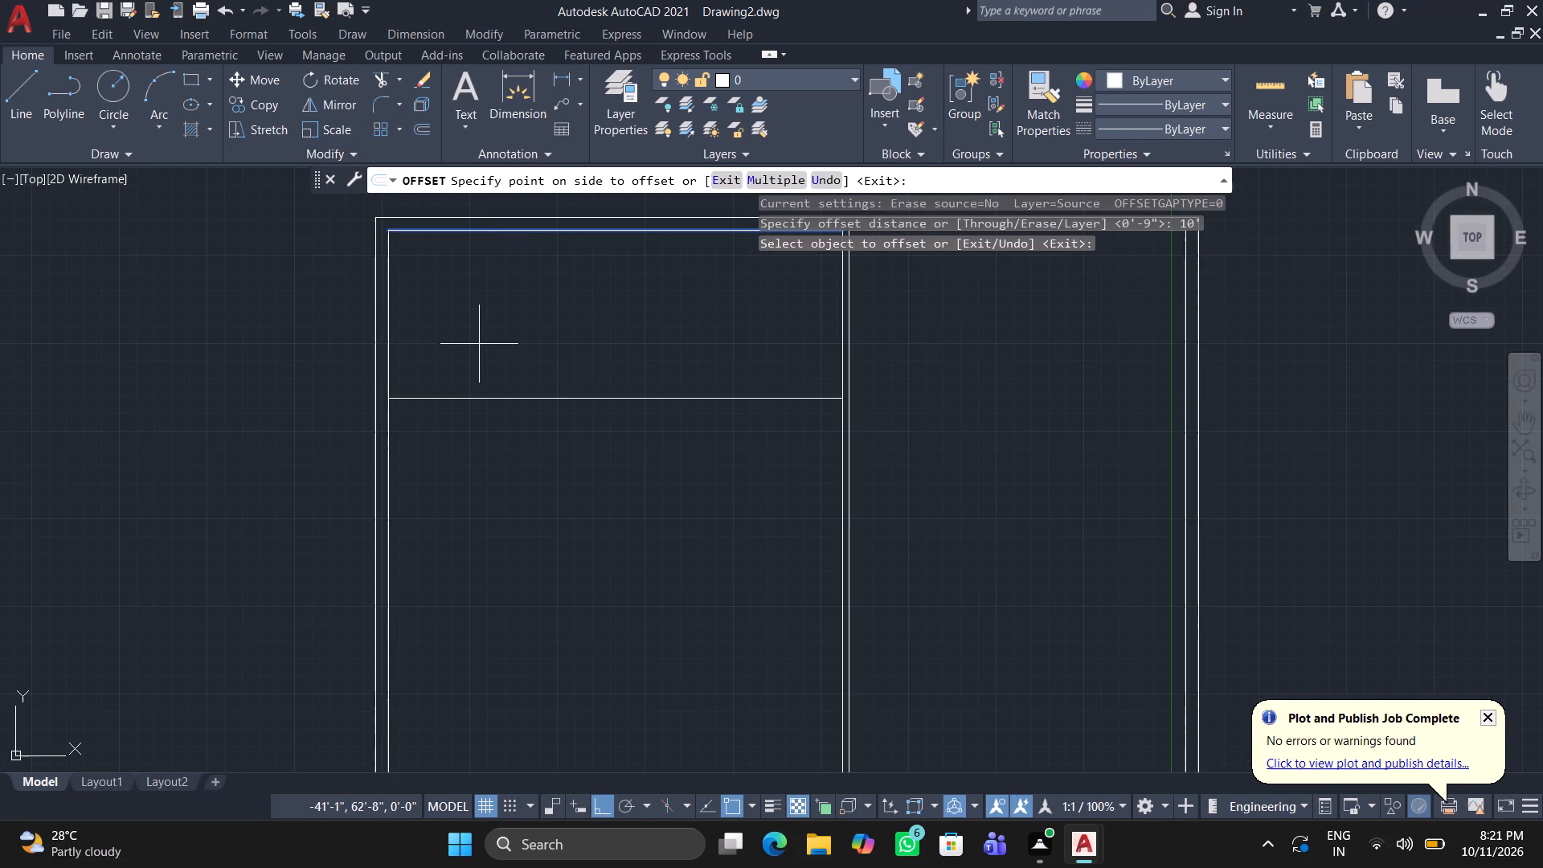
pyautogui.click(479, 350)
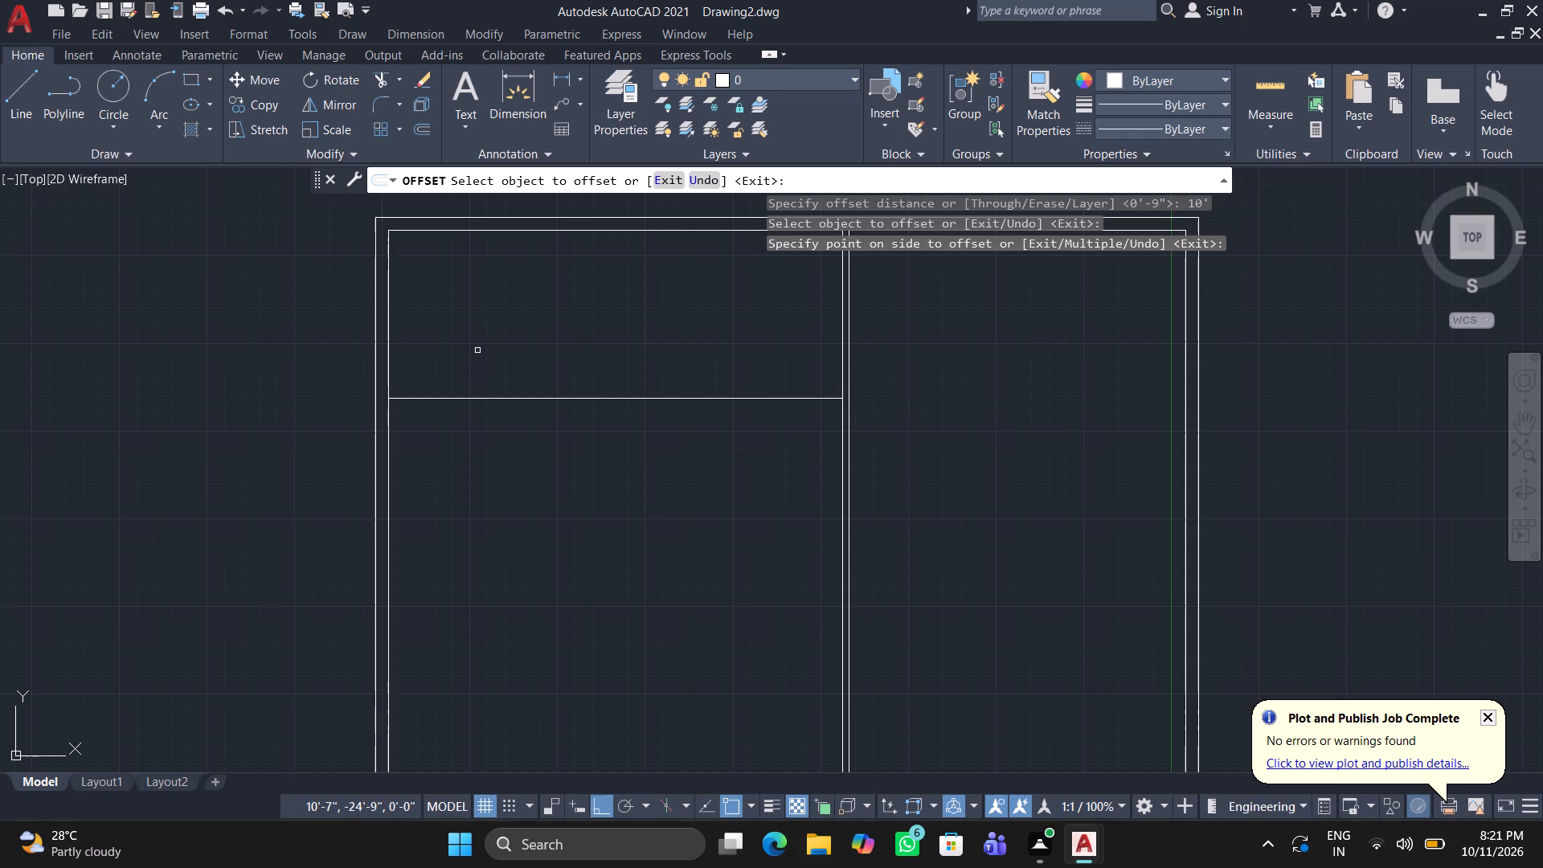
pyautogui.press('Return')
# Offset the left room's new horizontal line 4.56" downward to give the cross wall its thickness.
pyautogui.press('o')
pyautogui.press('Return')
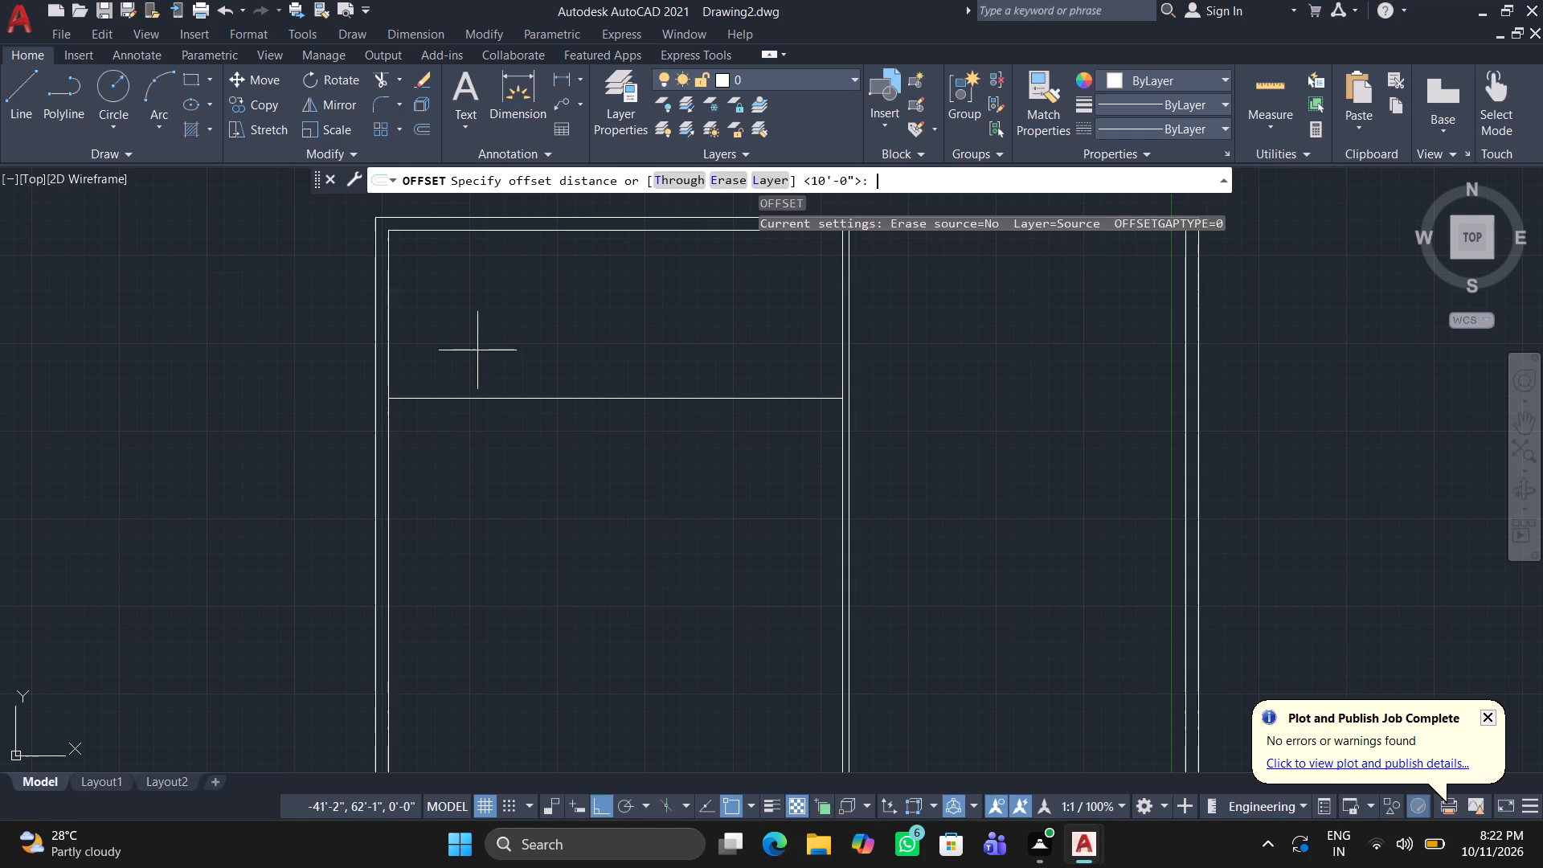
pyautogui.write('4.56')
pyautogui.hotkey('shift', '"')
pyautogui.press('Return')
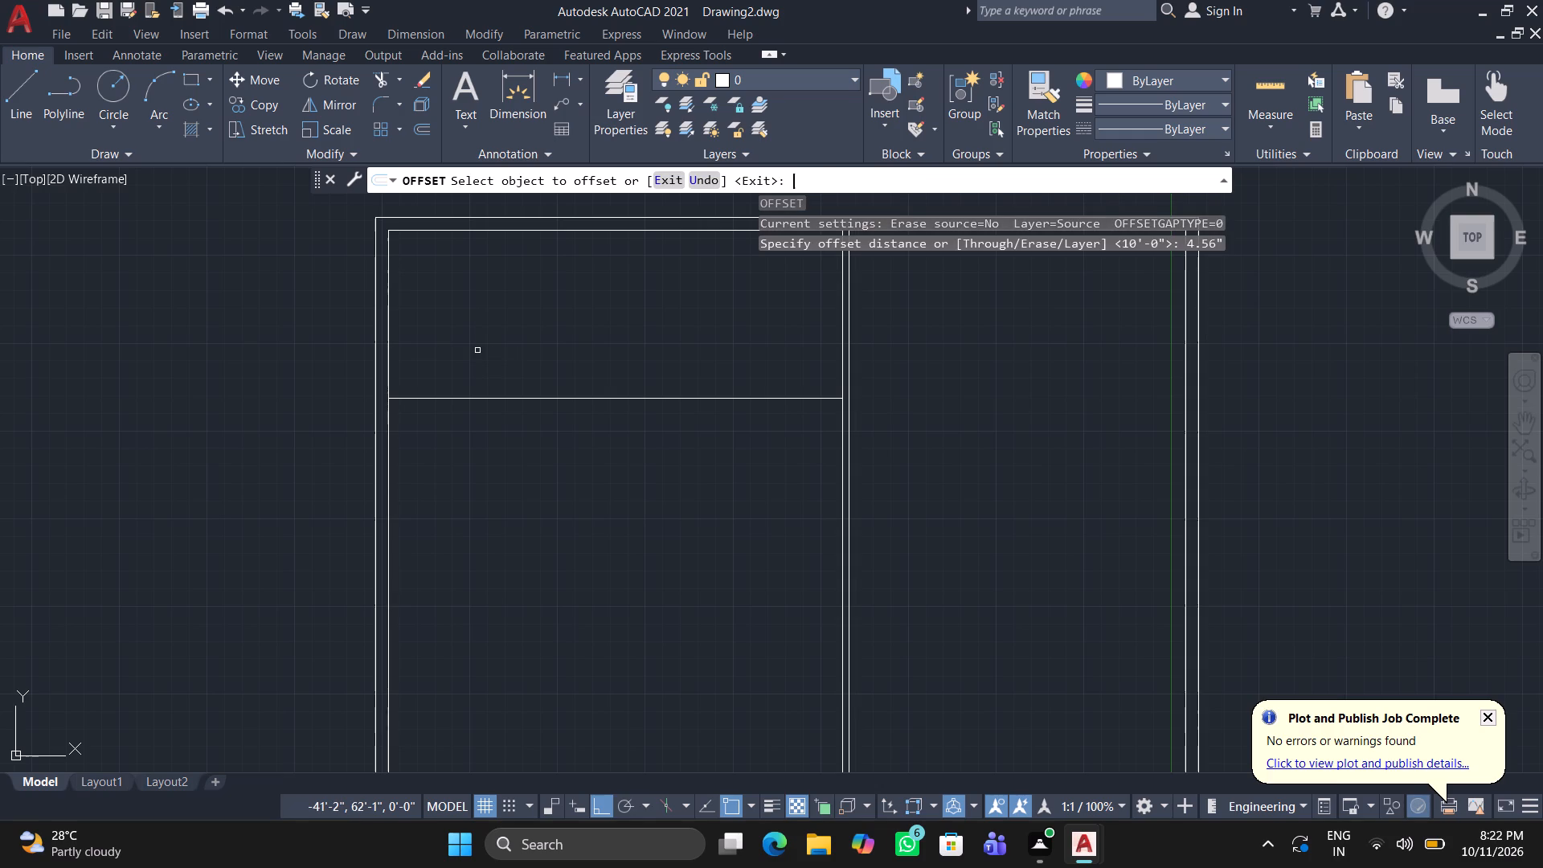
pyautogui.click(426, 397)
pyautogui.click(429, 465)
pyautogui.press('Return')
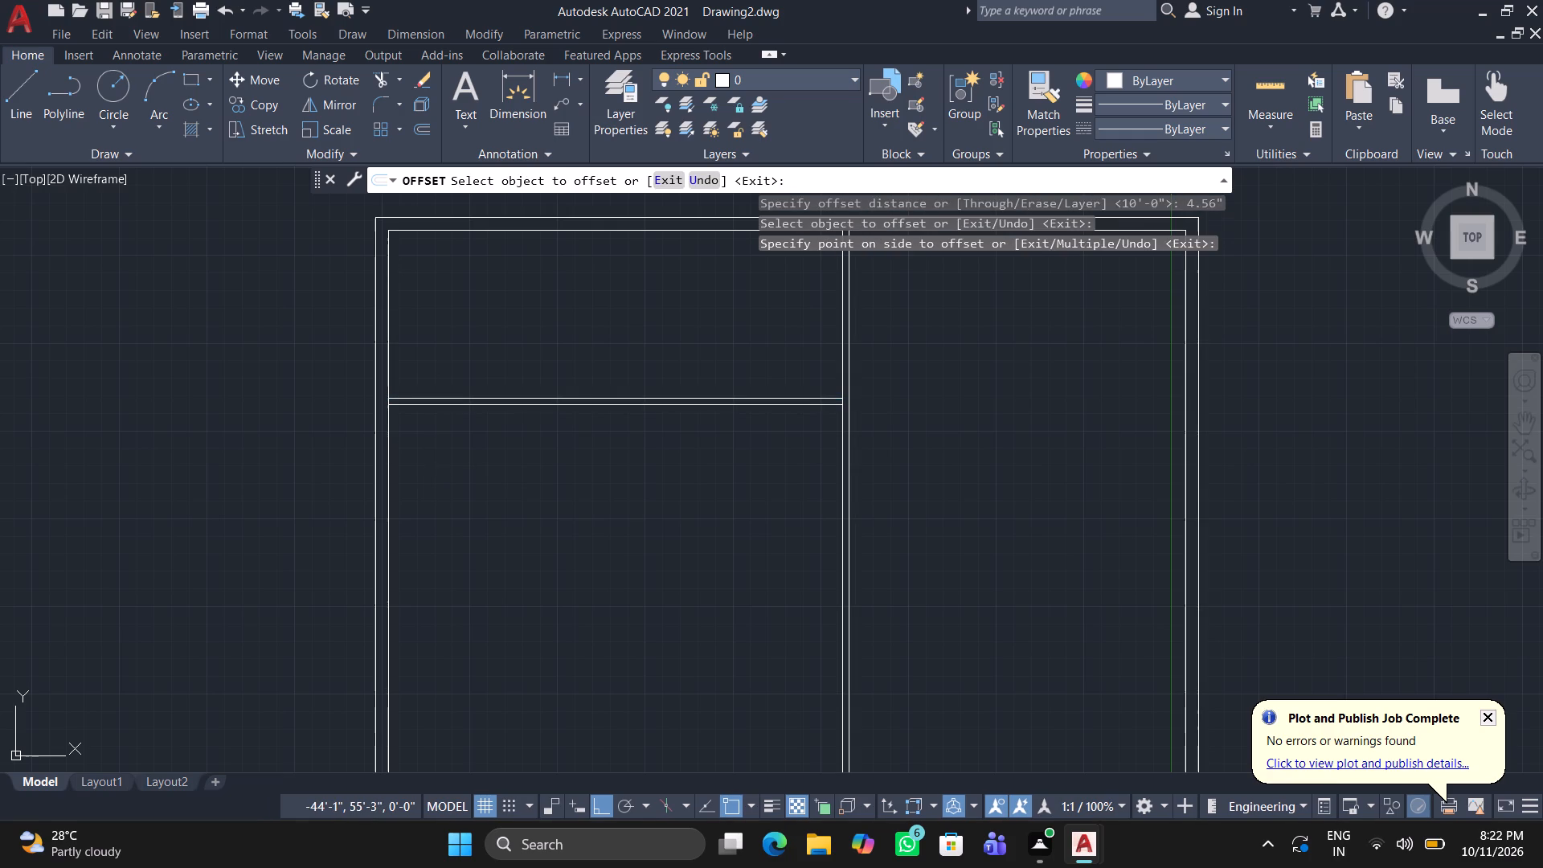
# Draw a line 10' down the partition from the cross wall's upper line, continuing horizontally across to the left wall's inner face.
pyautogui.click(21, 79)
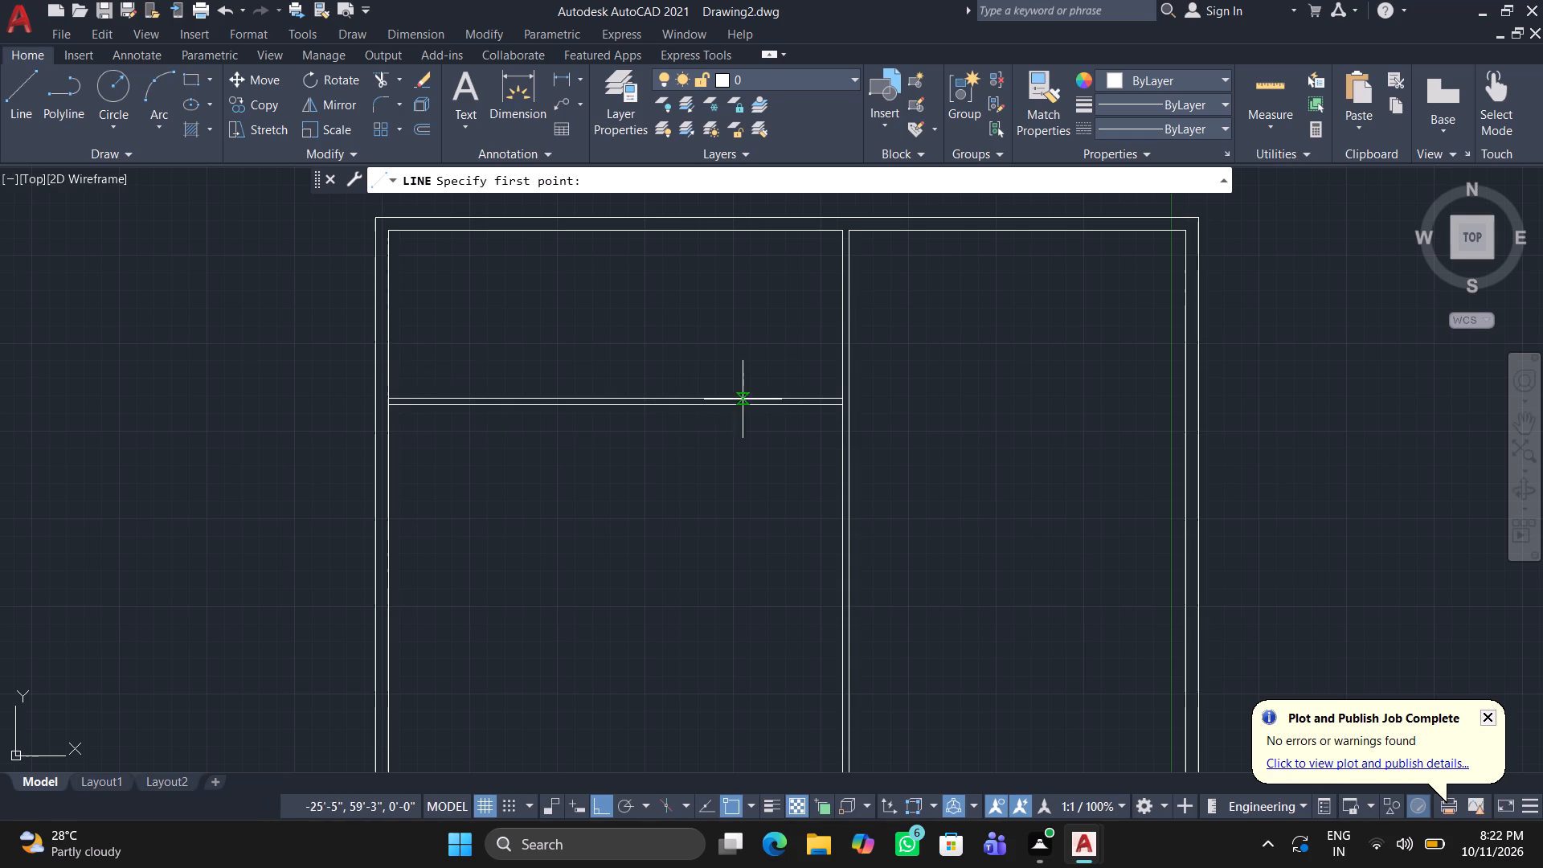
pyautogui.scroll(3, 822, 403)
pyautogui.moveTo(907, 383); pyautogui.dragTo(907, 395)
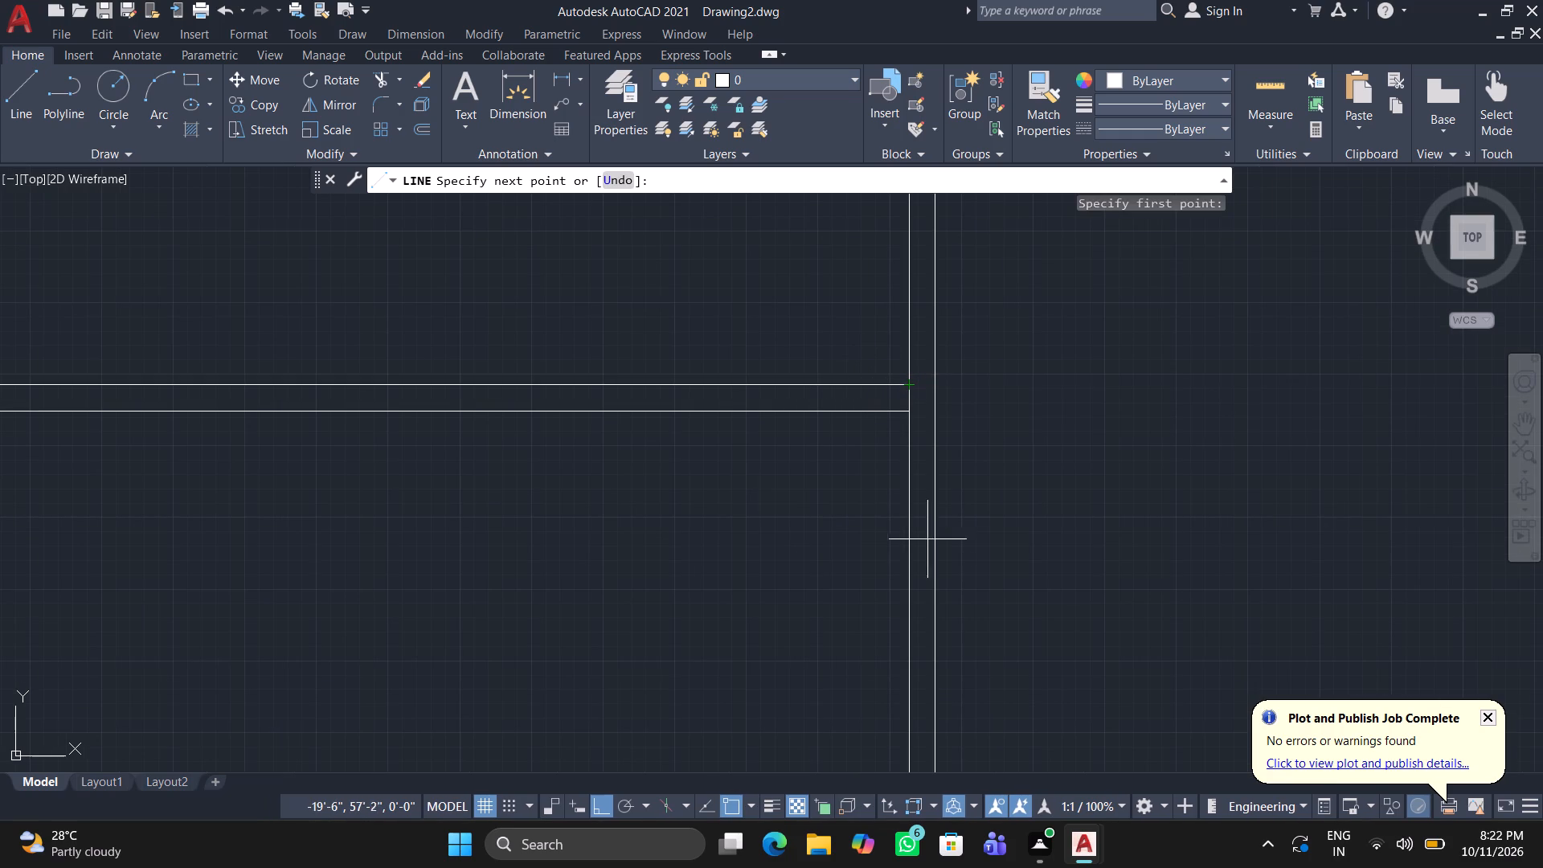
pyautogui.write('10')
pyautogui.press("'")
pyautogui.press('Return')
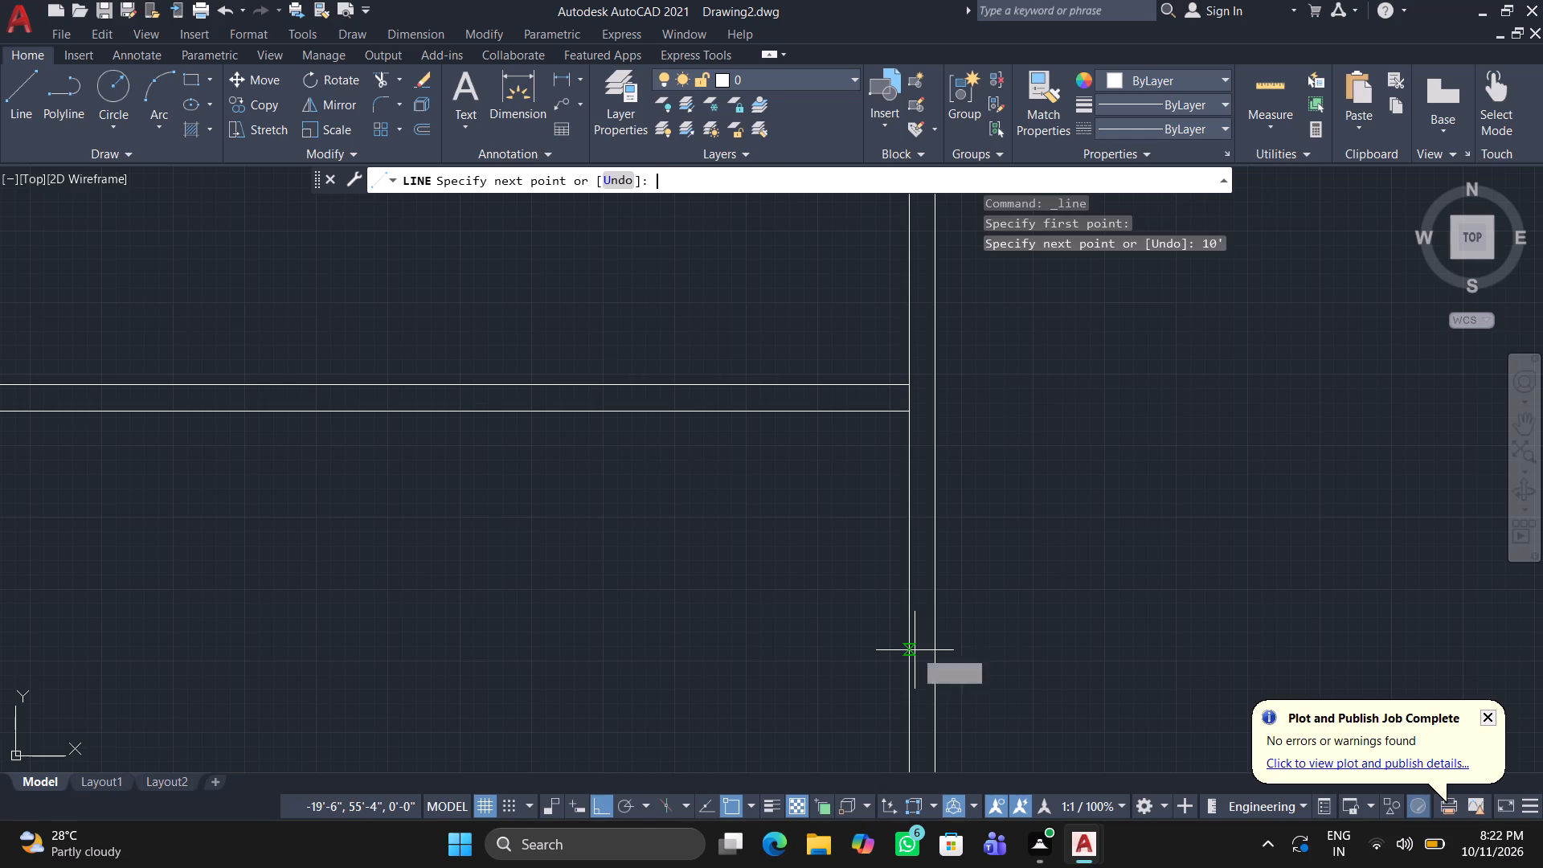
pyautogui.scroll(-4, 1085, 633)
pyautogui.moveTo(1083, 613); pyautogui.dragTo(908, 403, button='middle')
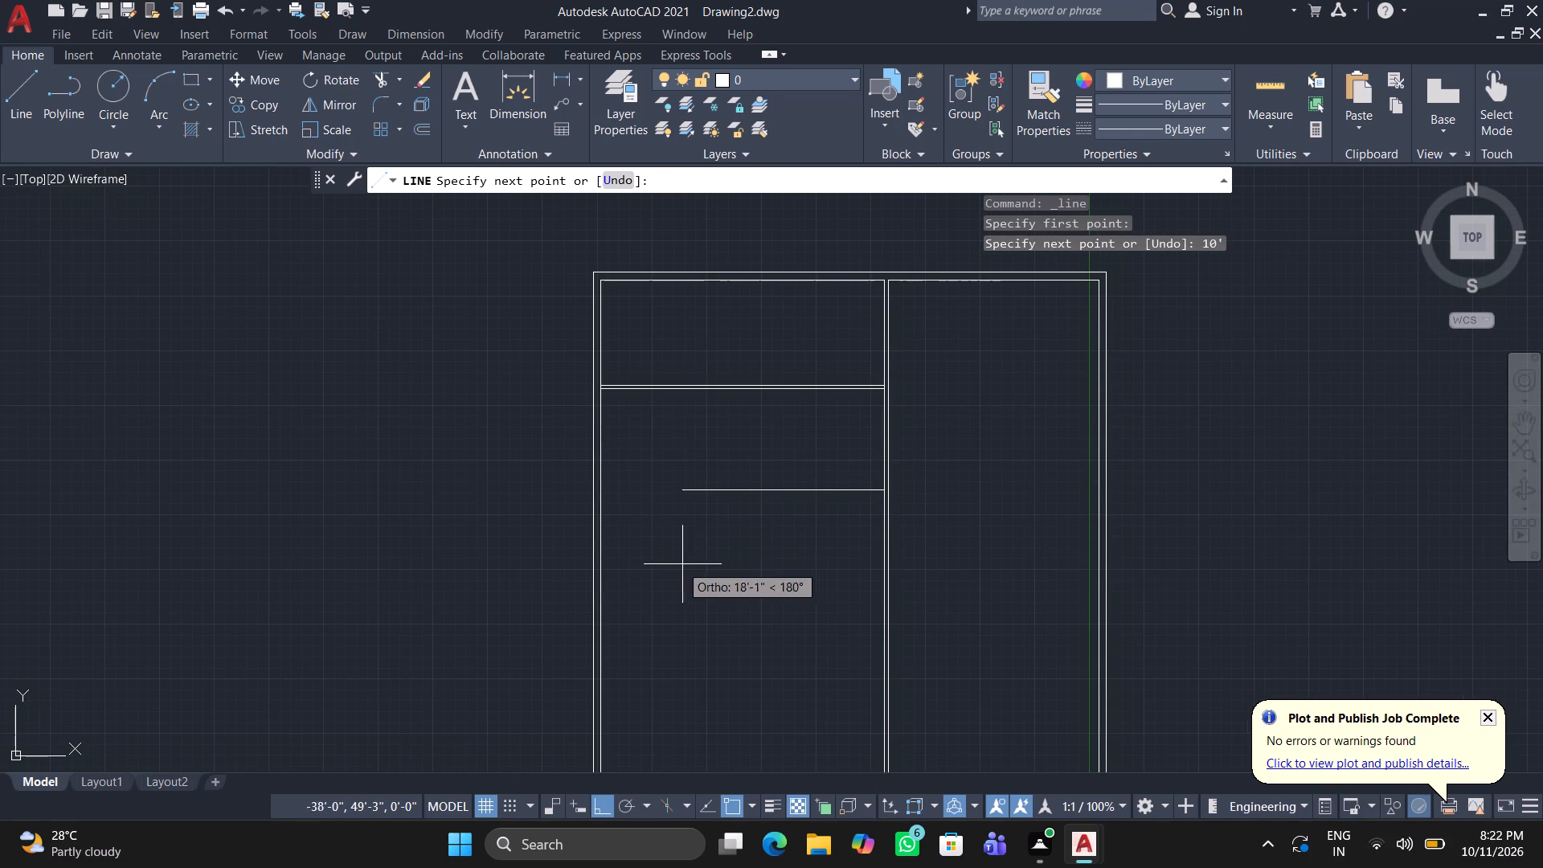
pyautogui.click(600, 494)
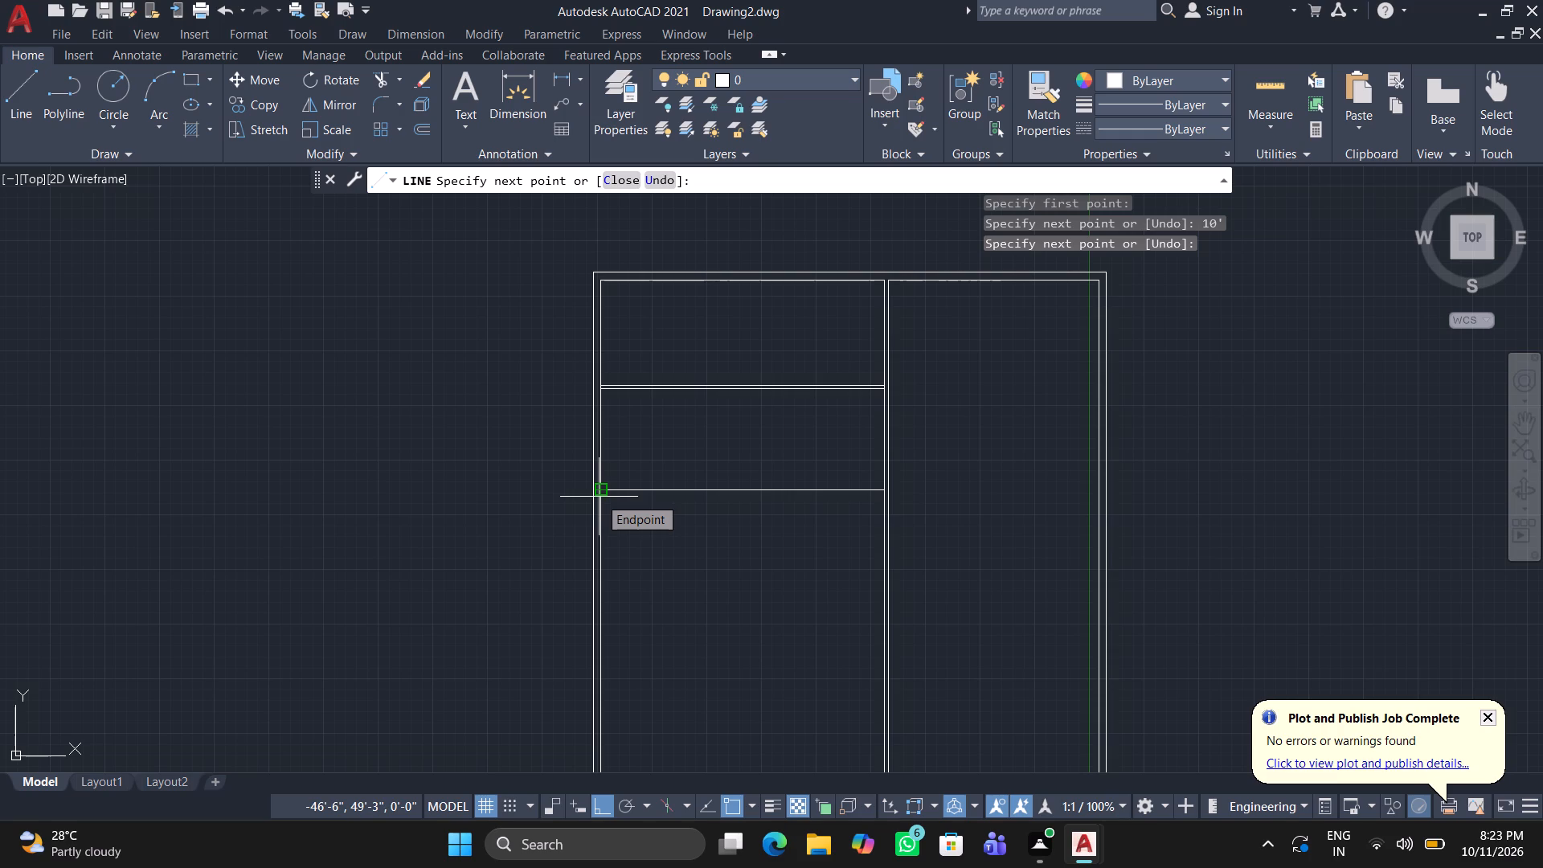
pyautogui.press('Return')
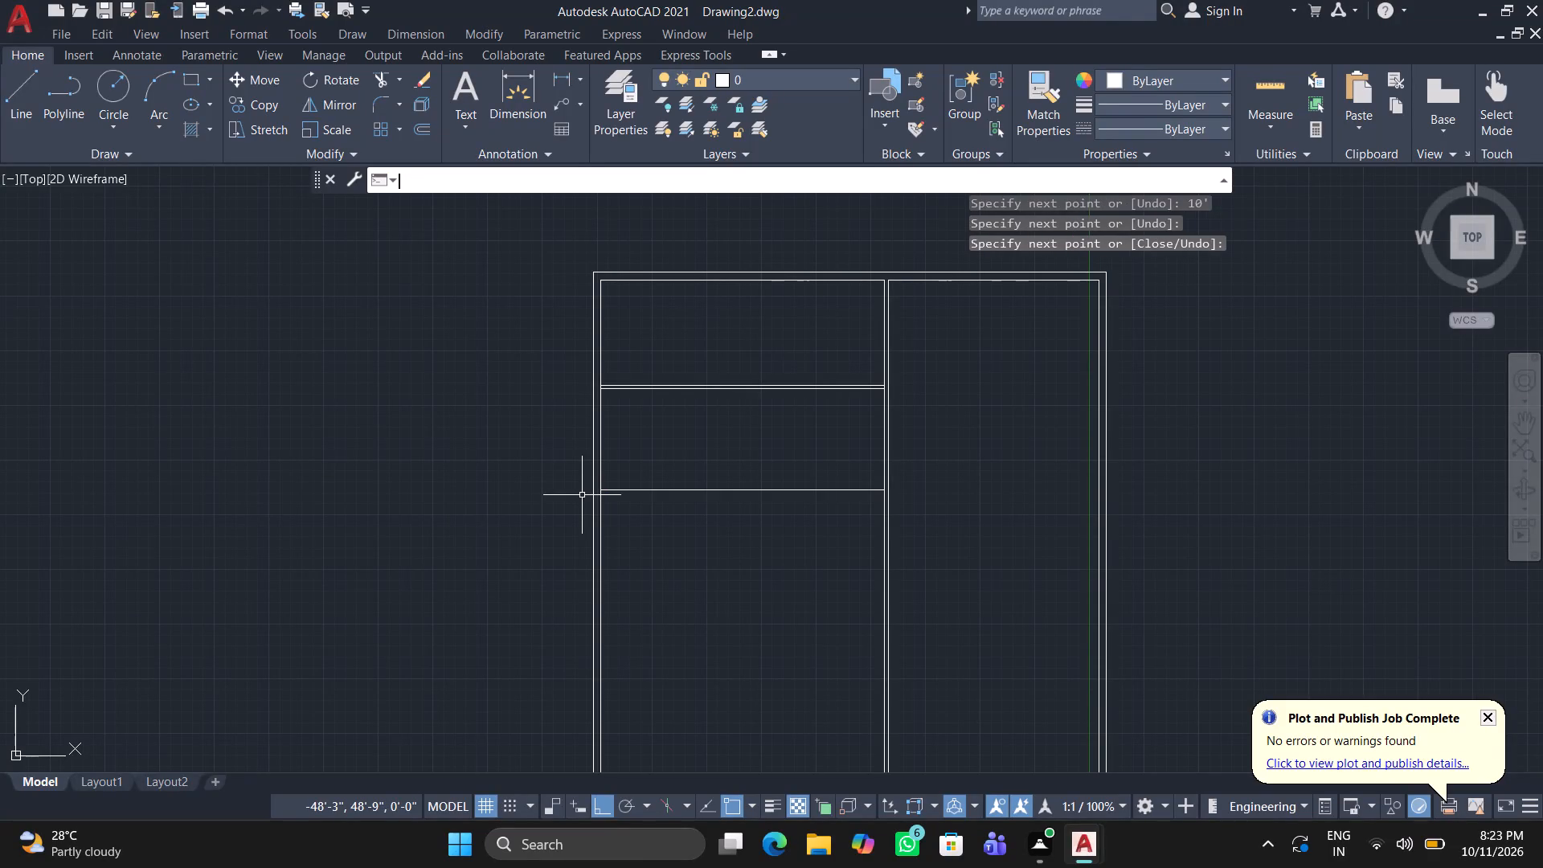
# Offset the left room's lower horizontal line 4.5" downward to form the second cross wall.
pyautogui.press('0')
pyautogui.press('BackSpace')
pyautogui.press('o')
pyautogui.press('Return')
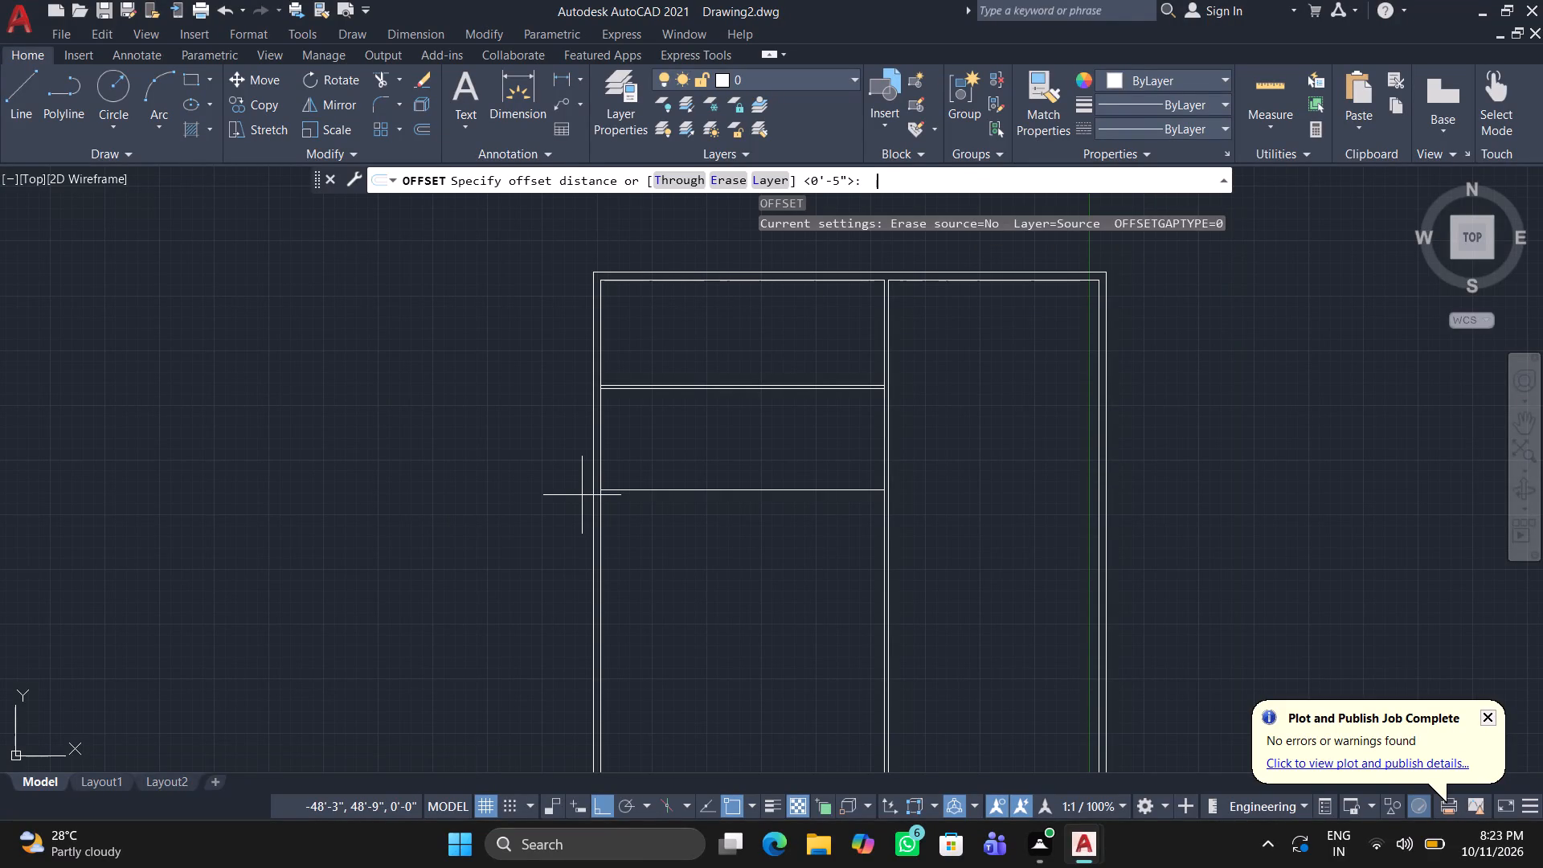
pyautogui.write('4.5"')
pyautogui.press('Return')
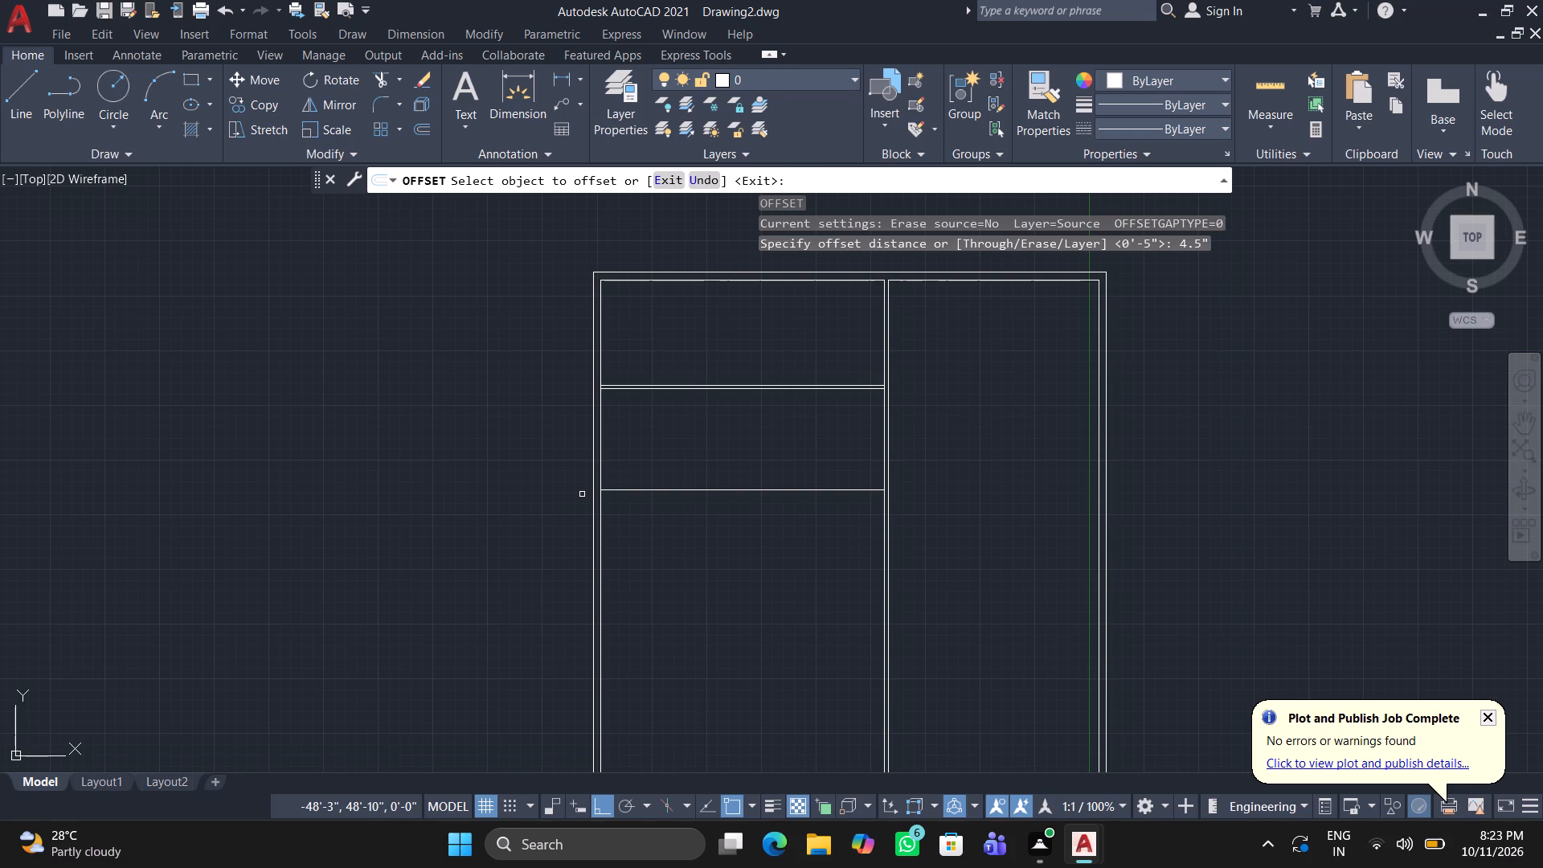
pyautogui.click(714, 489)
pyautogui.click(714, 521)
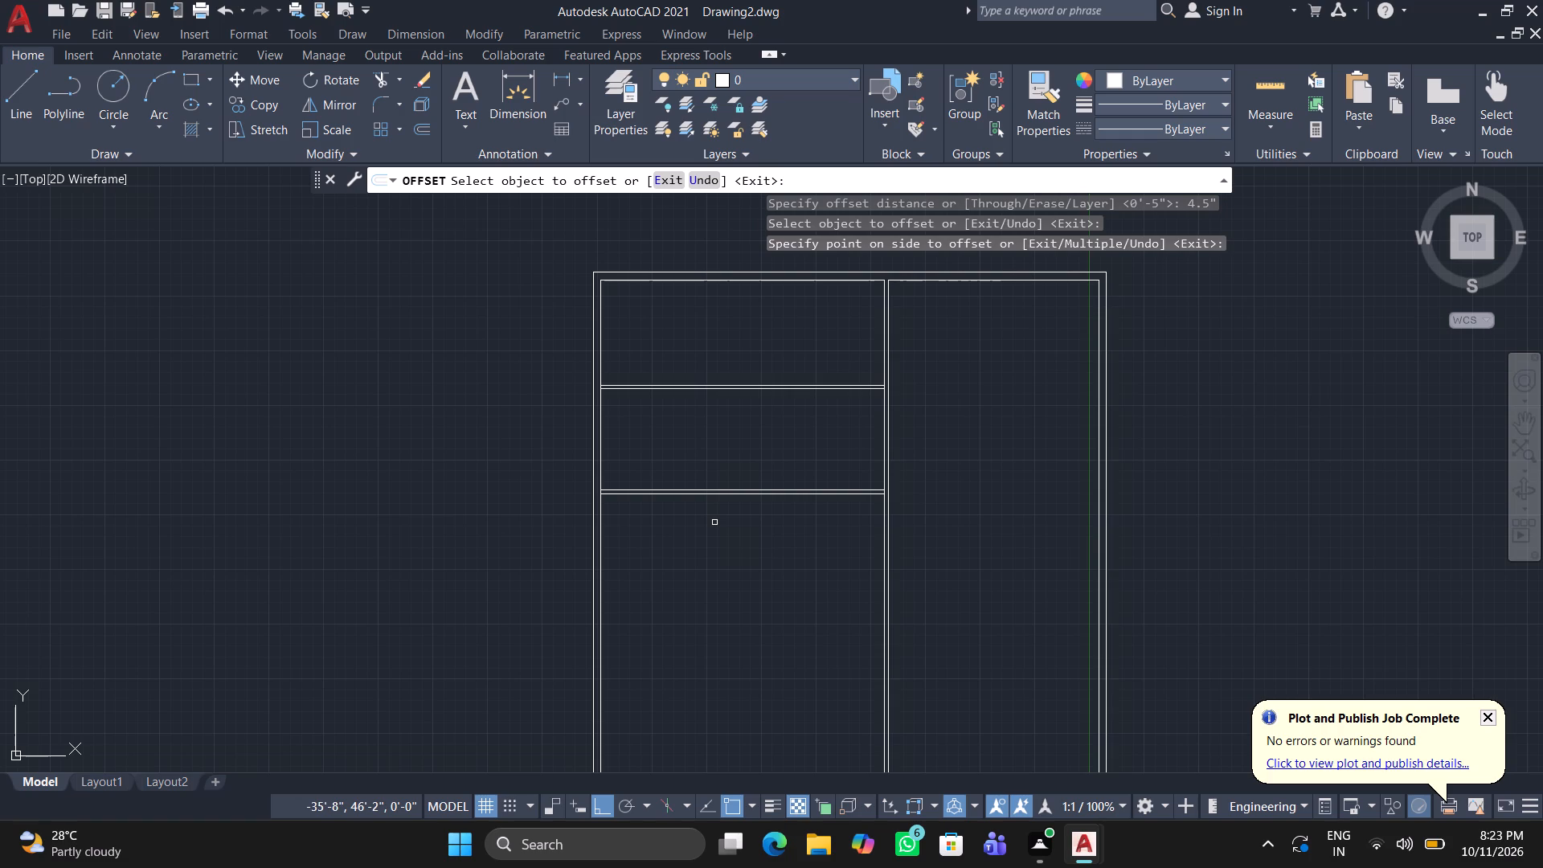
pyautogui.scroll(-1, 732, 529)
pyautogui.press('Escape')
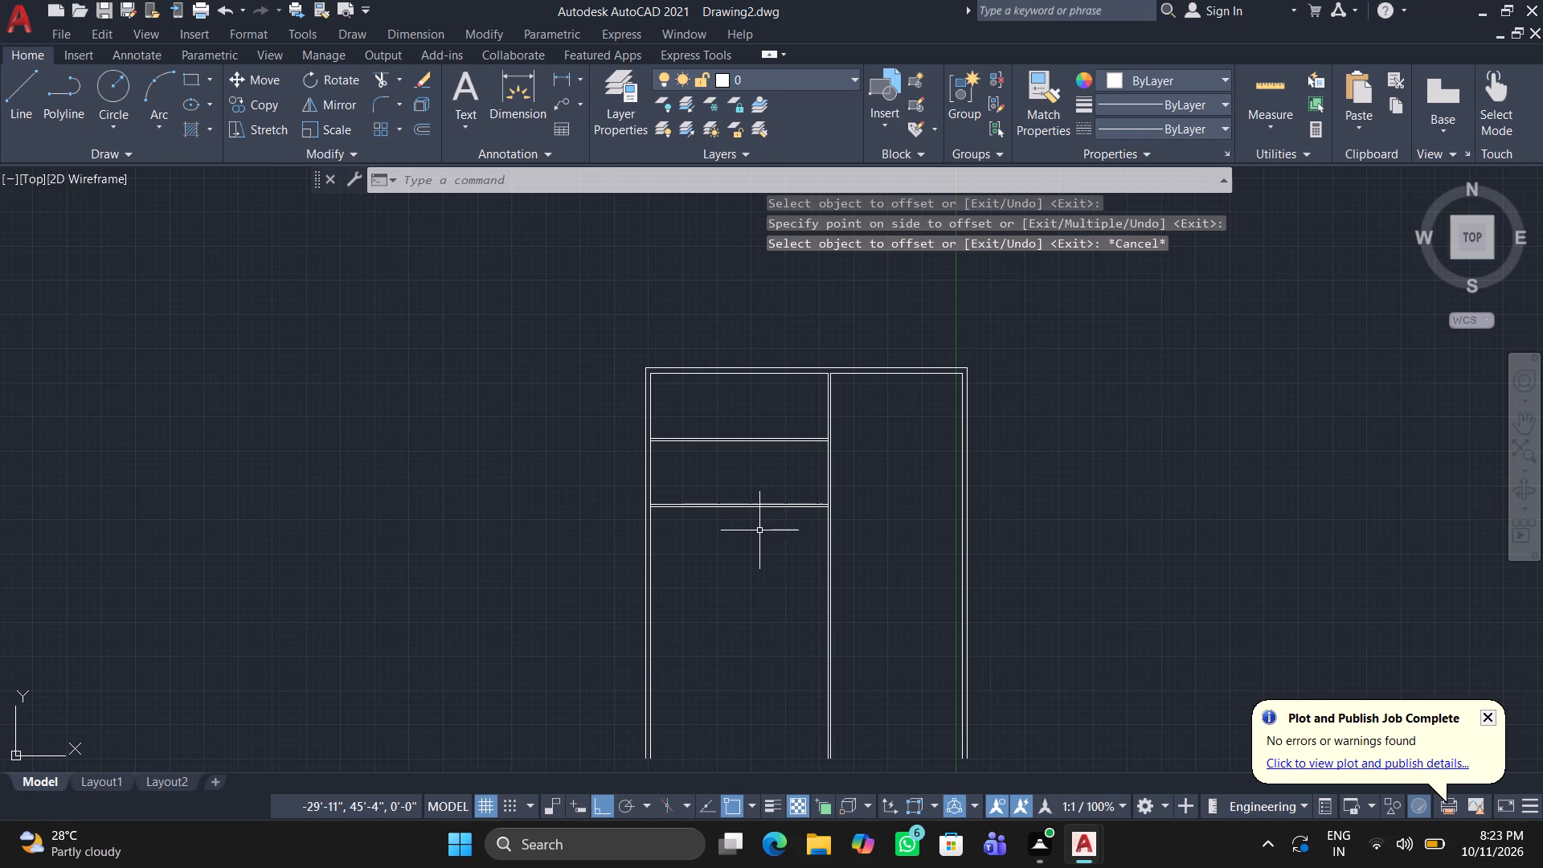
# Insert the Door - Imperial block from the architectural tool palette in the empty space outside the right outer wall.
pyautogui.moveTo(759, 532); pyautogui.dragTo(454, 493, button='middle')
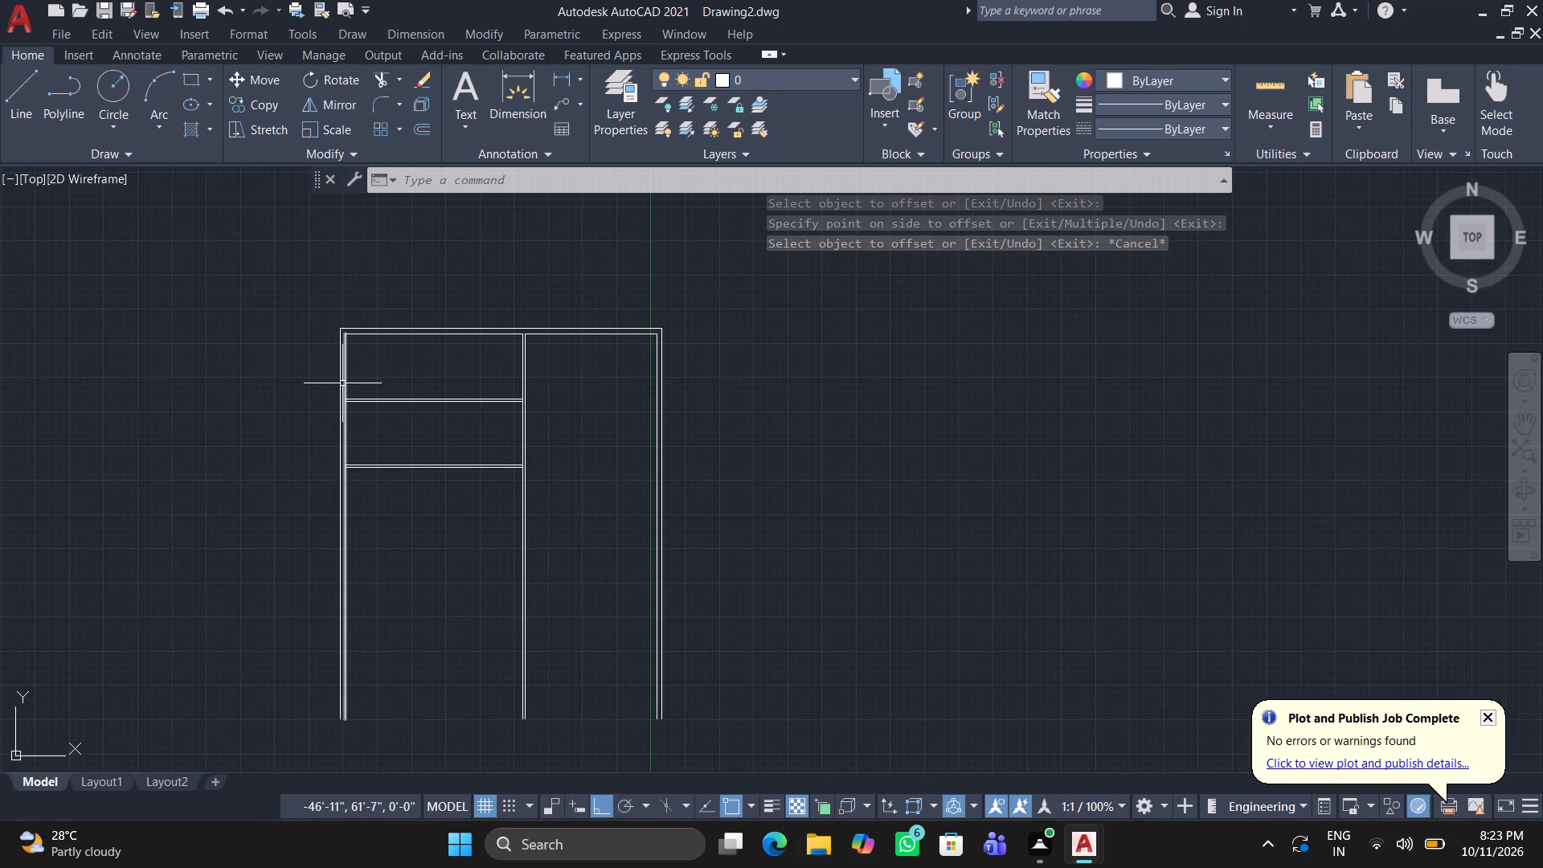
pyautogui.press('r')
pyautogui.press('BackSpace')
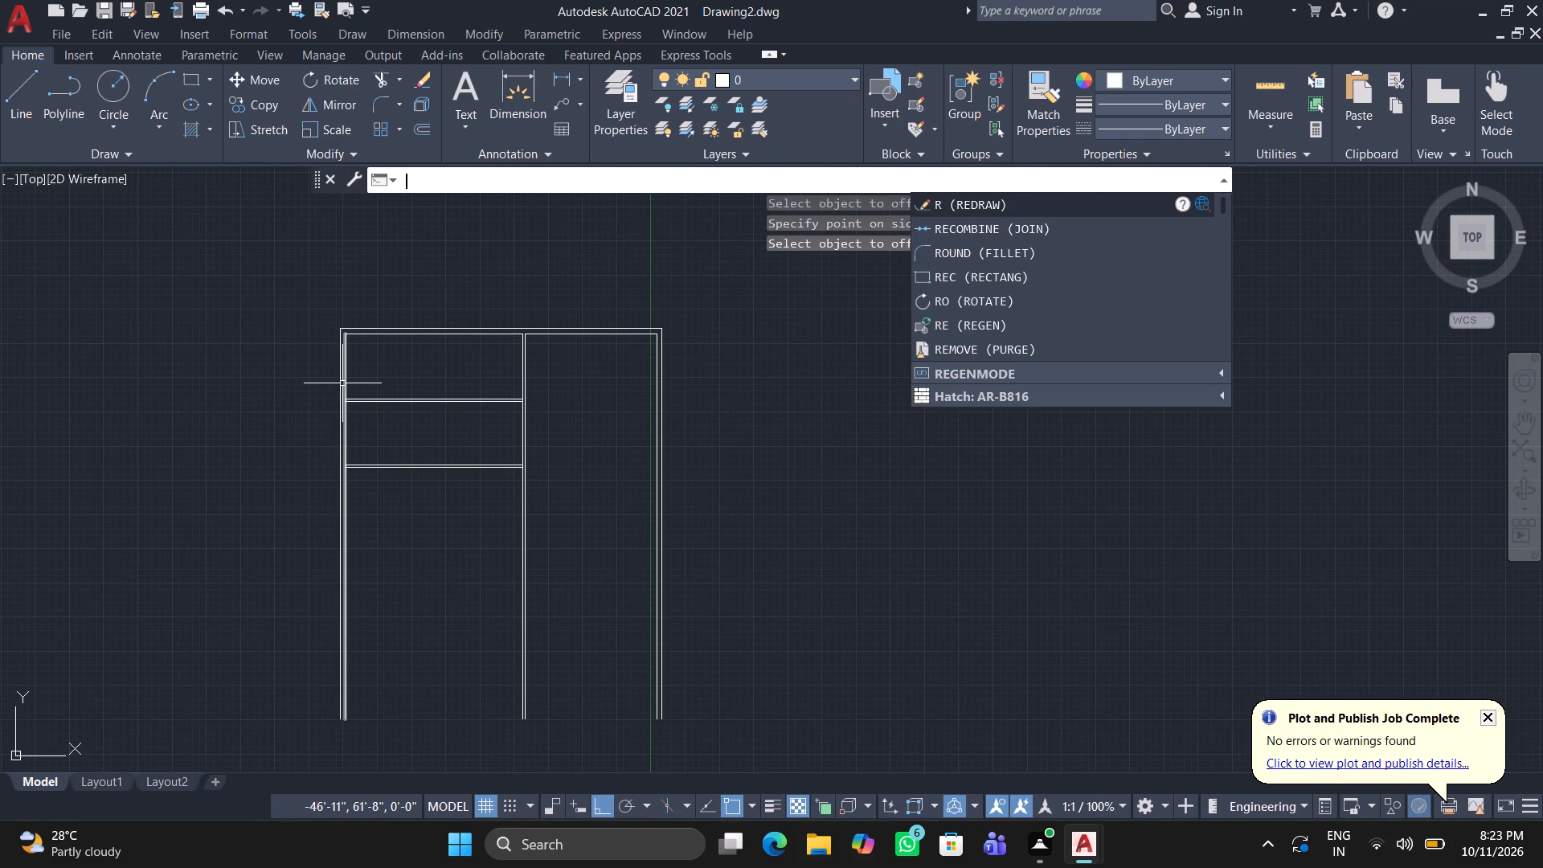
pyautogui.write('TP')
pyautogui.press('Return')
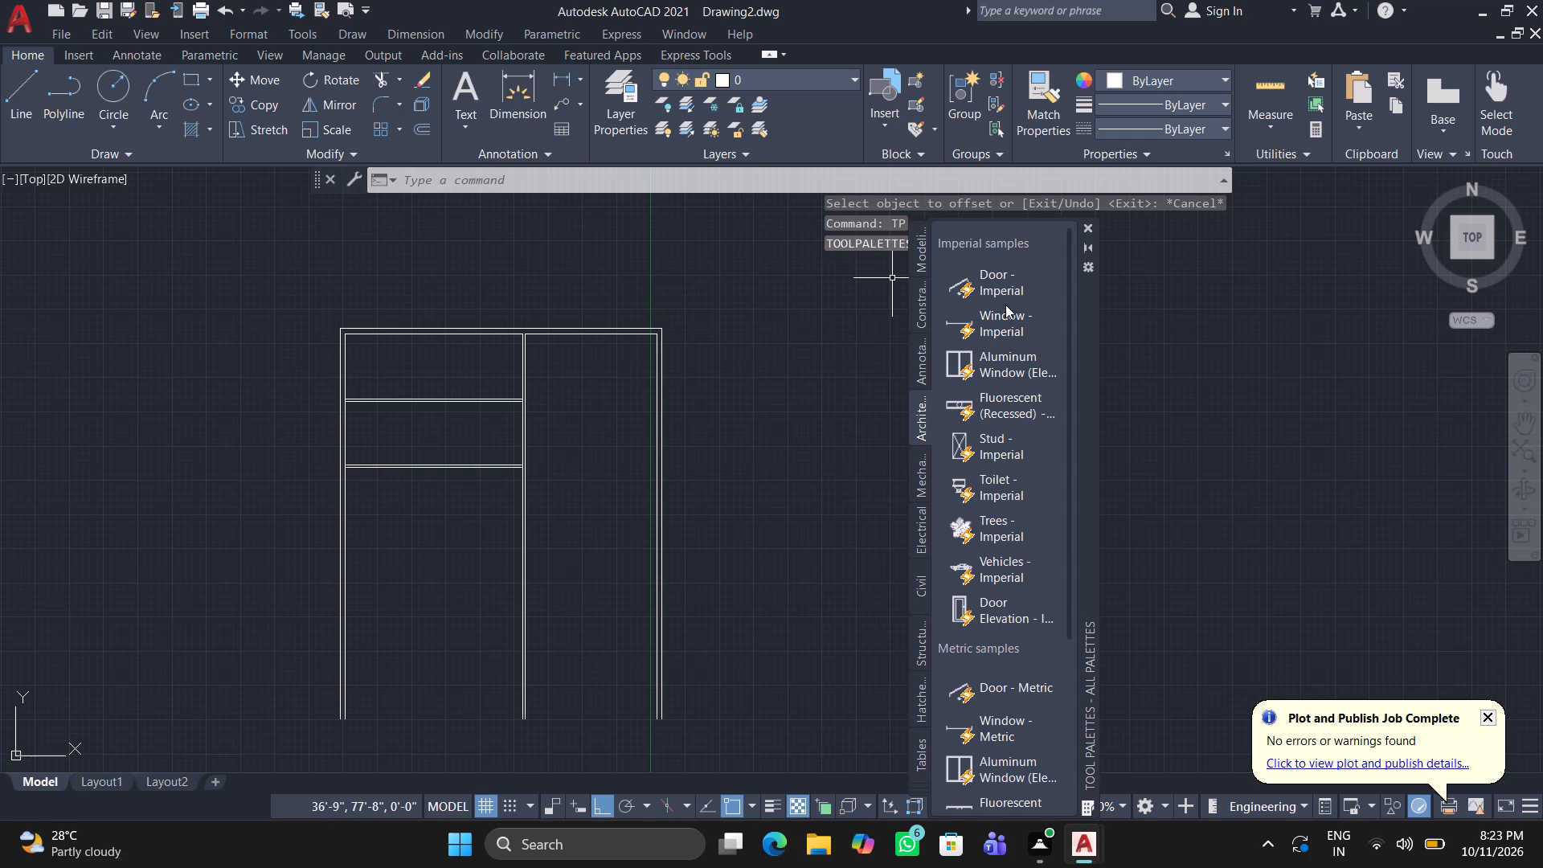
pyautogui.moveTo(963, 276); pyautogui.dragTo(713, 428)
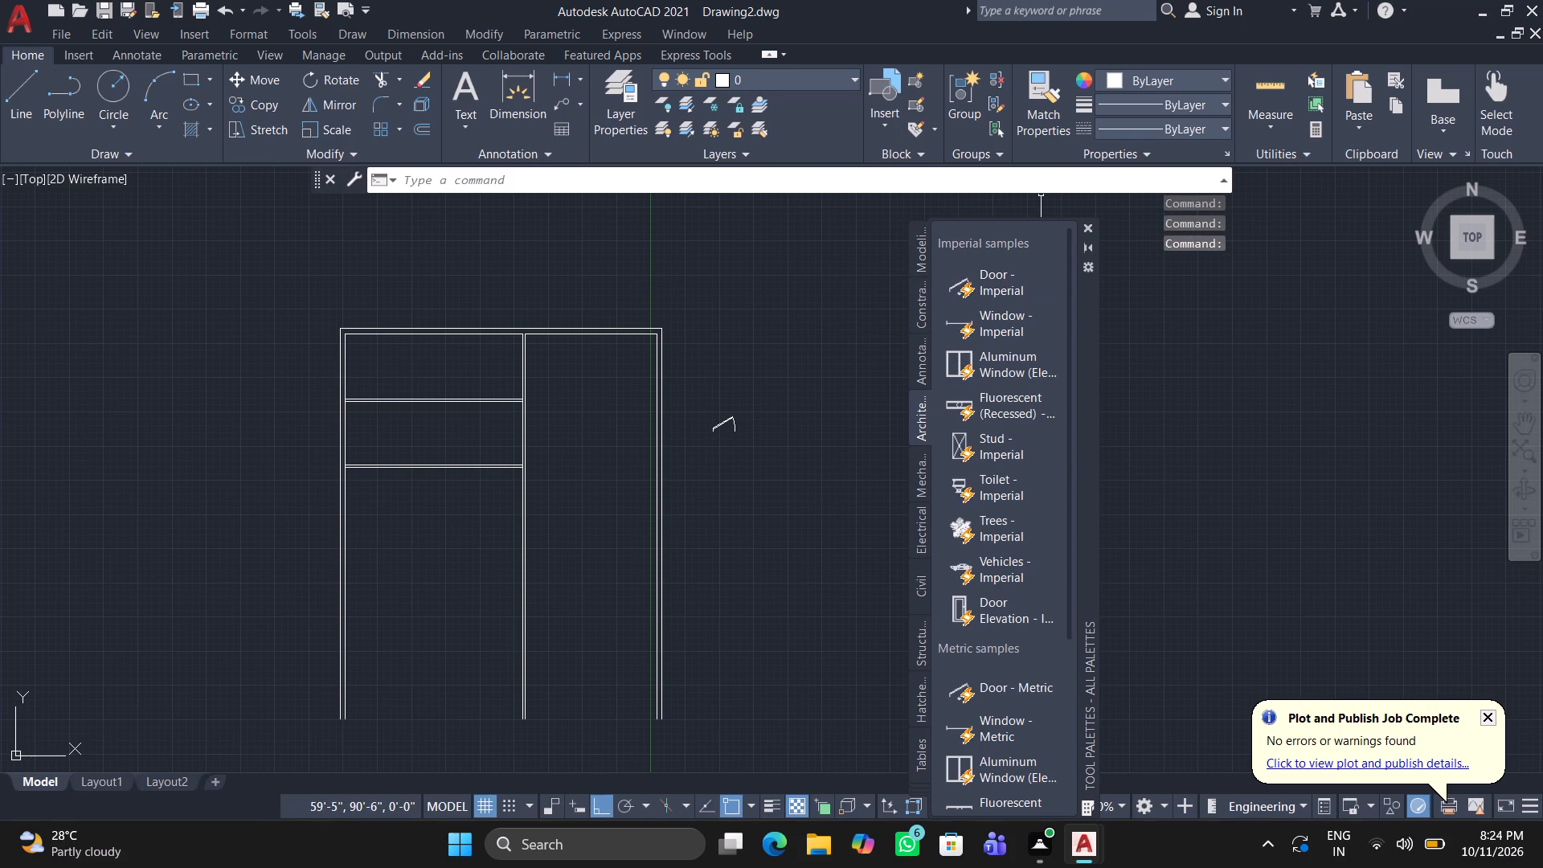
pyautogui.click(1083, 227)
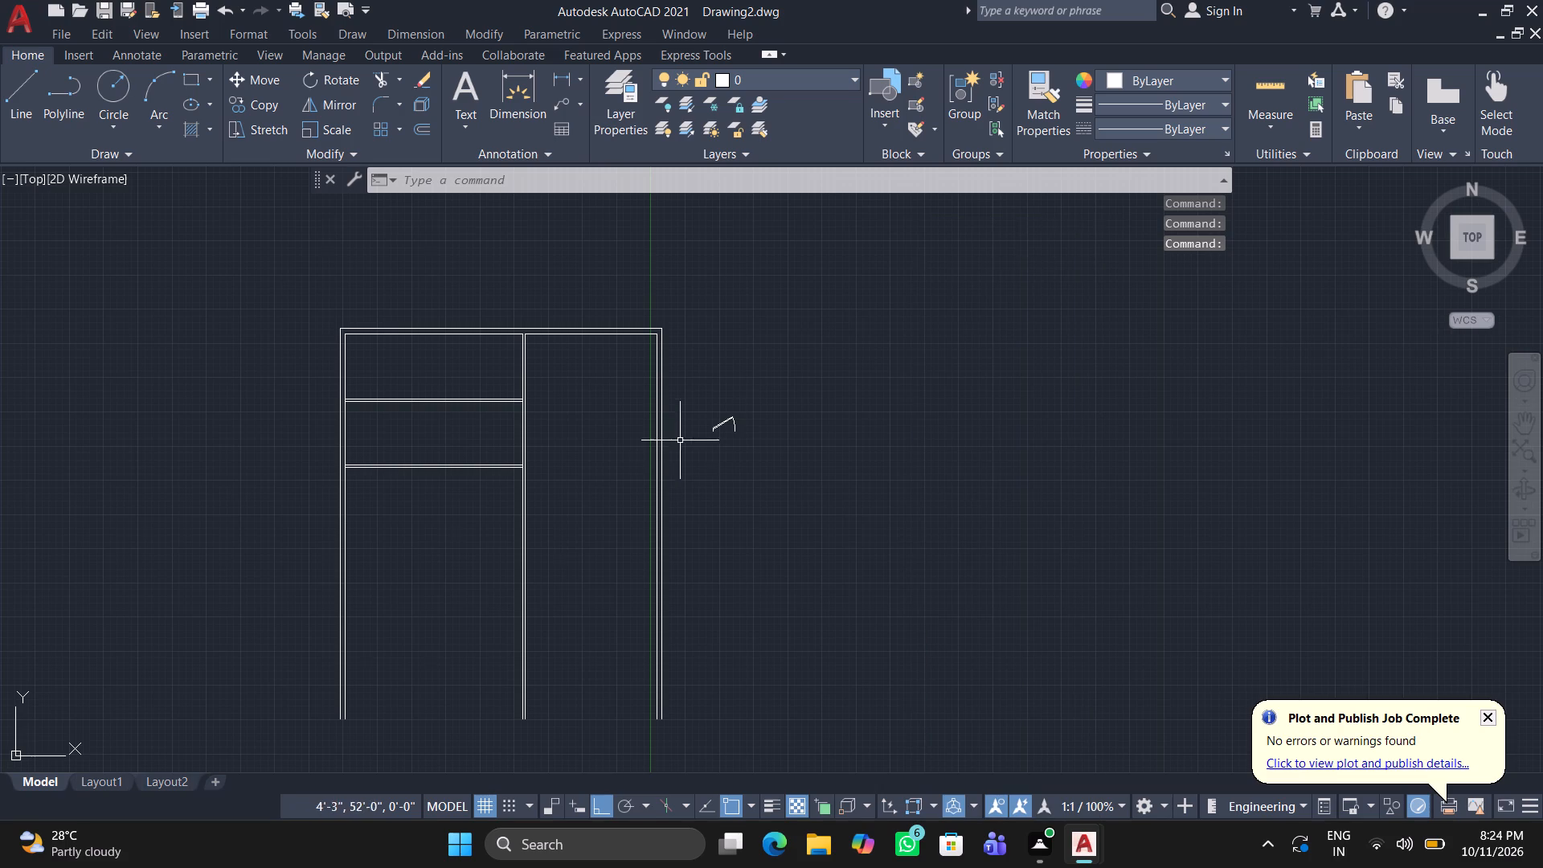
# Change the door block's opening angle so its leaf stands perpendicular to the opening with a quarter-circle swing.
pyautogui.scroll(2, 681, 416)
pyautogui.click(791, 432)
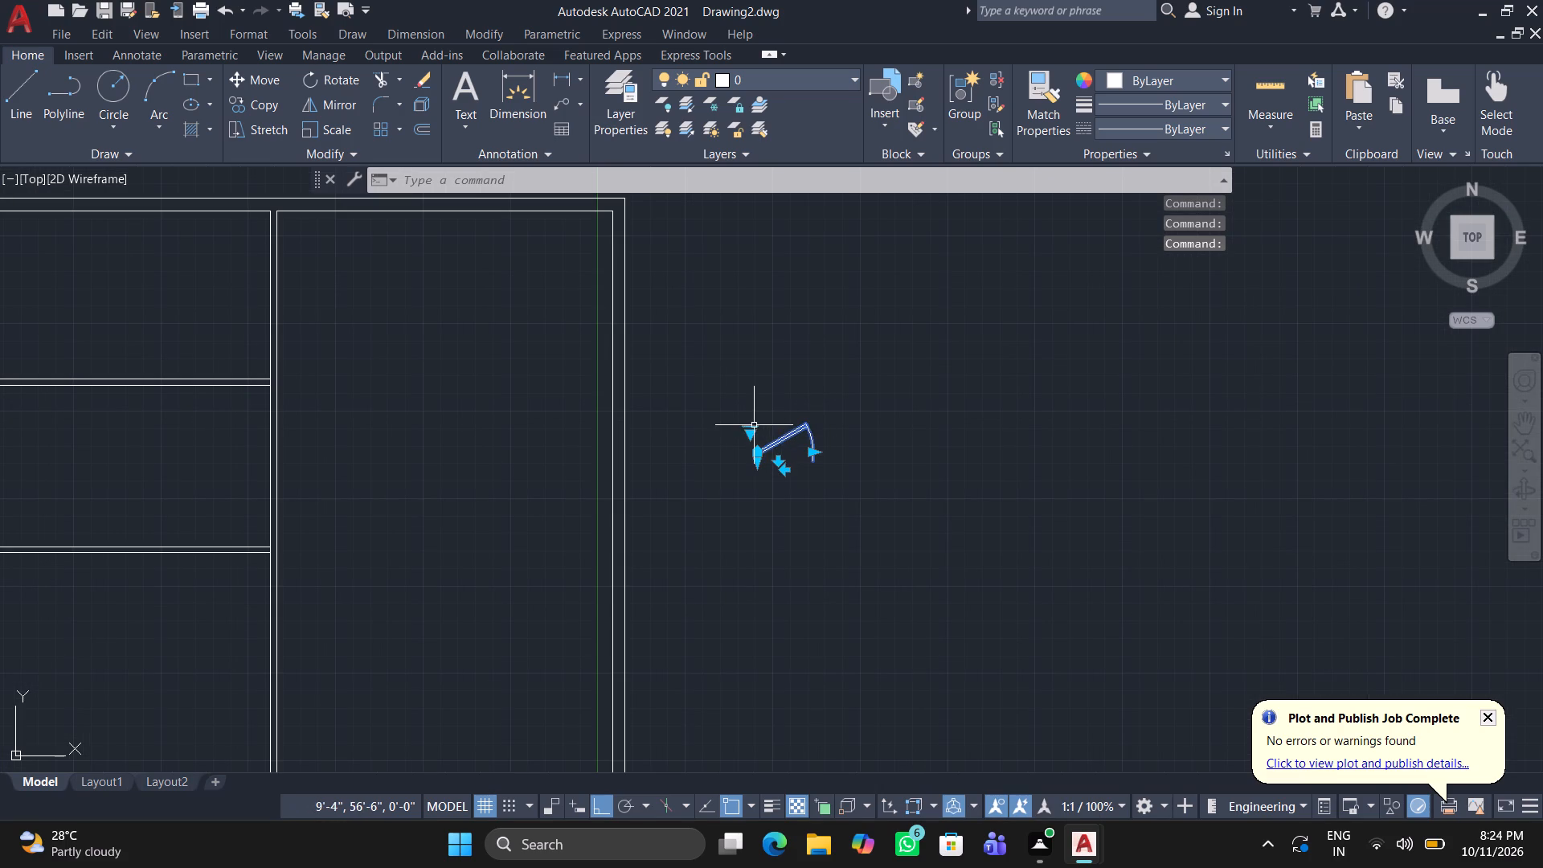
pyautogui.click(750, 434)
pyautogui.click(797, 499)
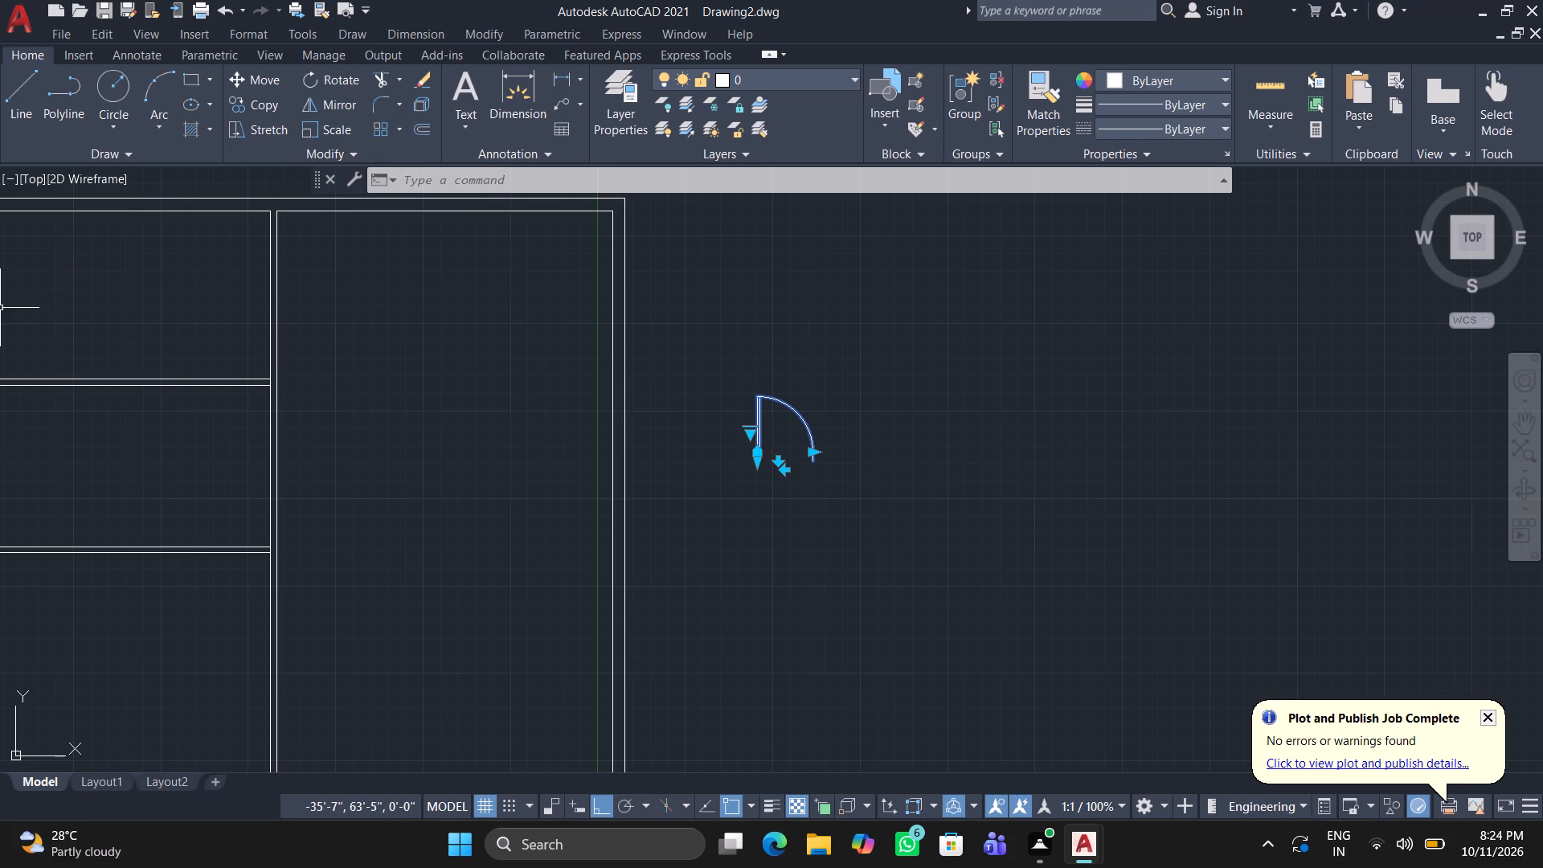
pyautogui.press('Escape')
# Erase the whole floor plan together with the door block.
pyautogui.scroll(-3, 3, 309)
pyautogui.moveTo(0, 280); pyautogui.dragTo(454, 303, button='middle')
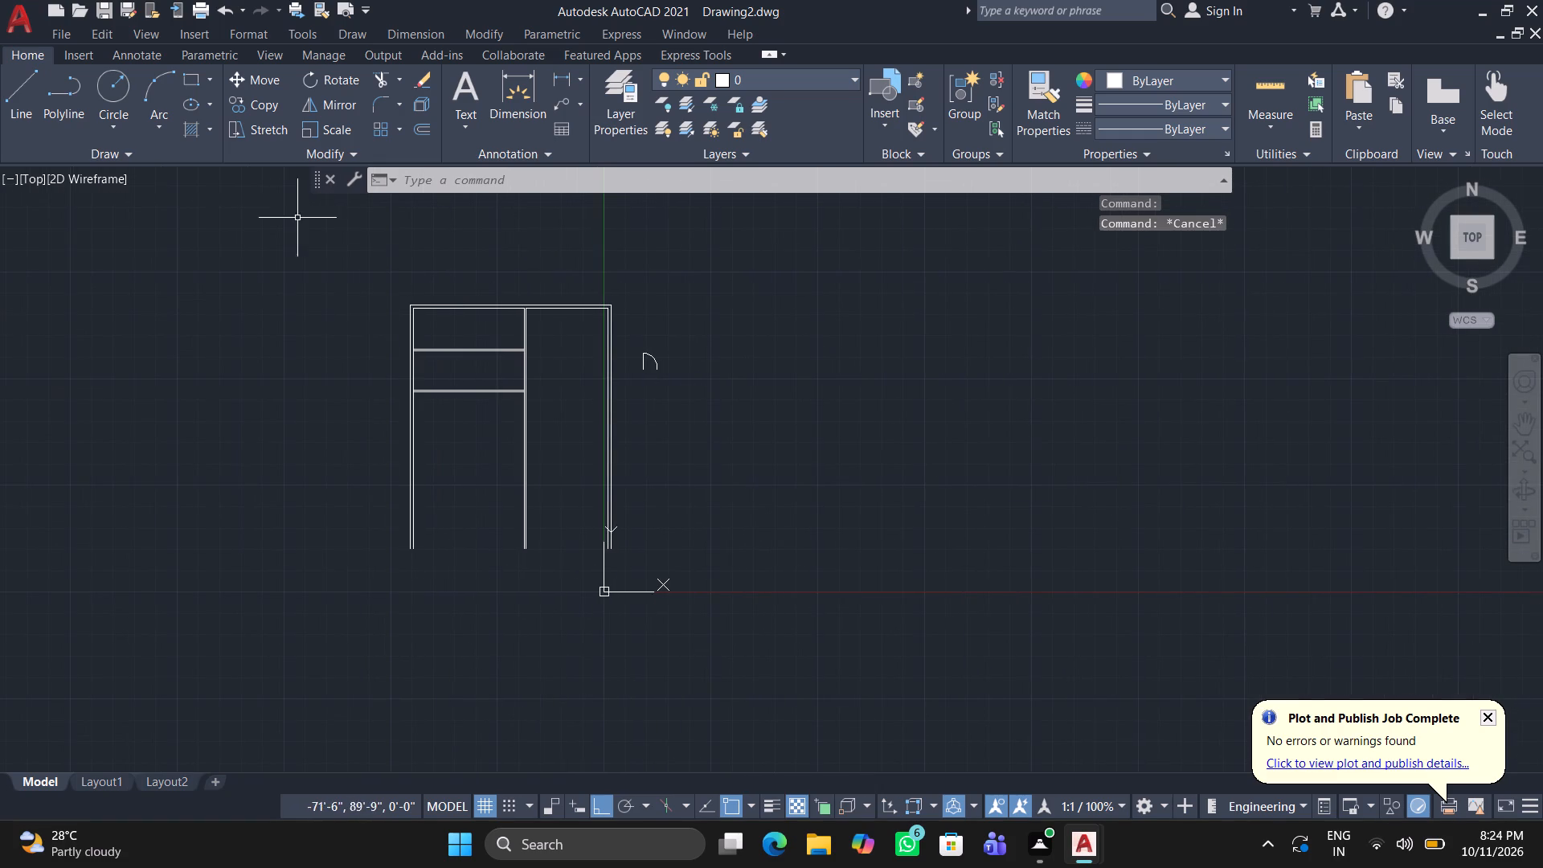
pyautogui.moveTo(289, 214); pyautogui.dragTo(335, 291)
pyautogui.click(784, 609)
pyautogui.press('Delete')
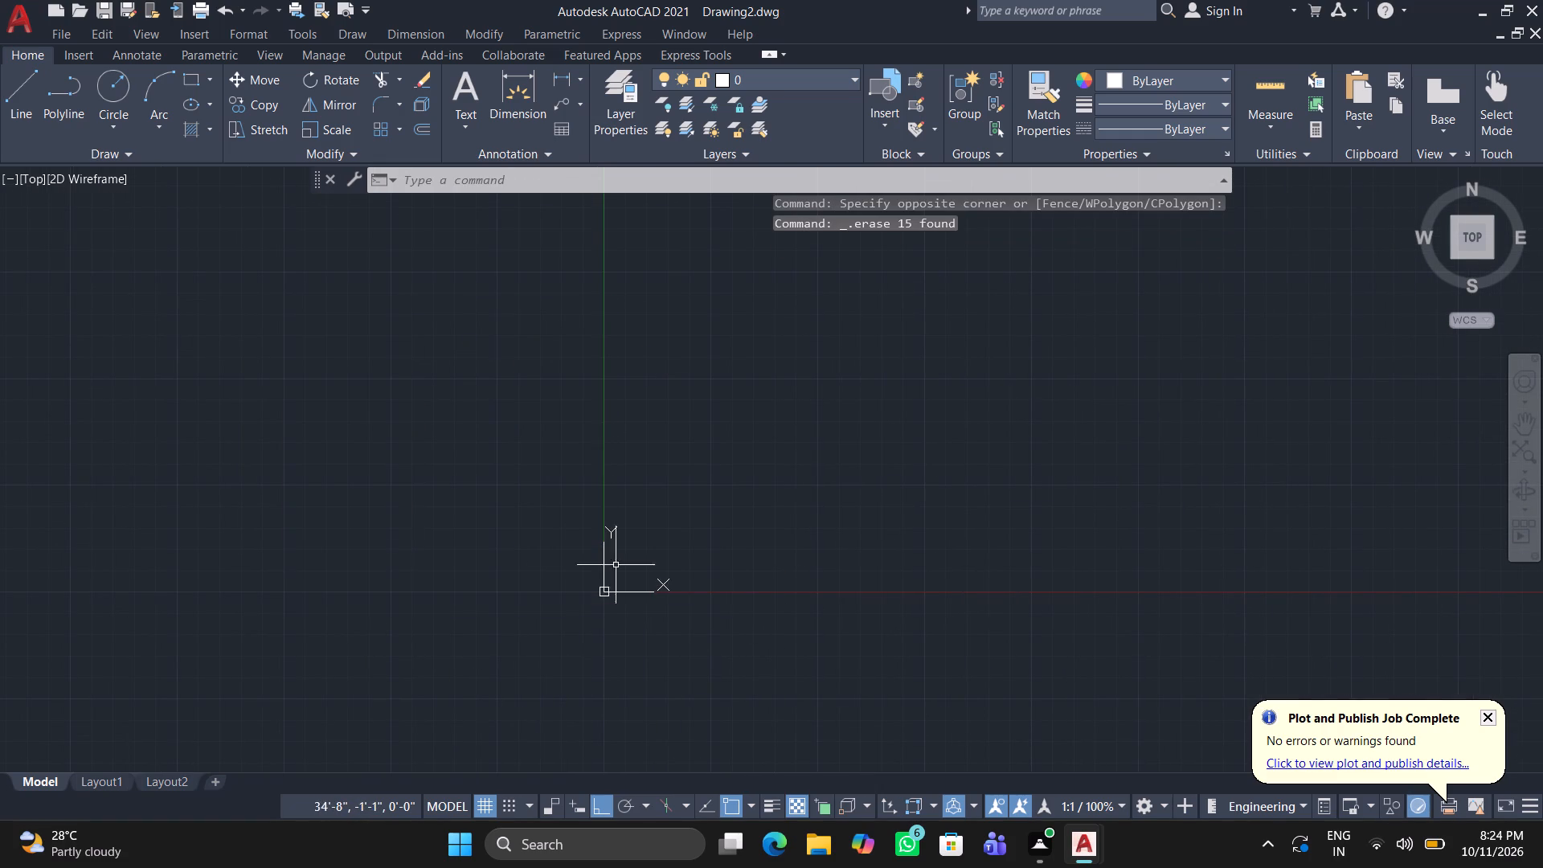
# Draw a 78'11.5" line straight up from a free point beside the origin as the plan's left outline.
pyautogui.press('l')
pyautogui.press('Return')
pyautogui.scroll(-1, 495, 492)
pyautogui.scroll(-1, 612, 497)
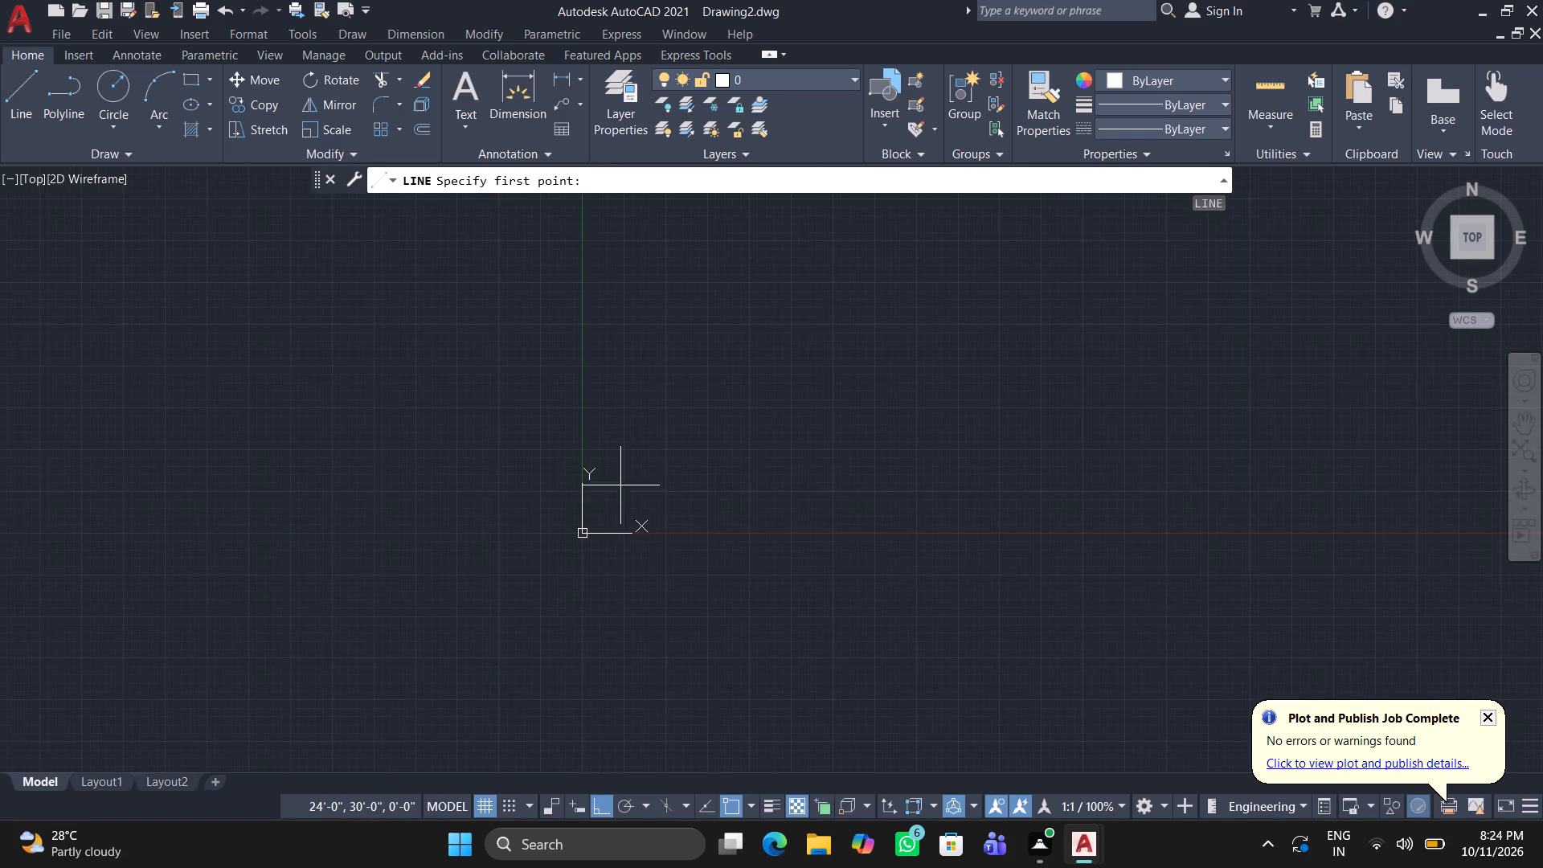
pyautogui.moveTo(620, 490); pyautogui.dragTo(365, 661, button='middle')
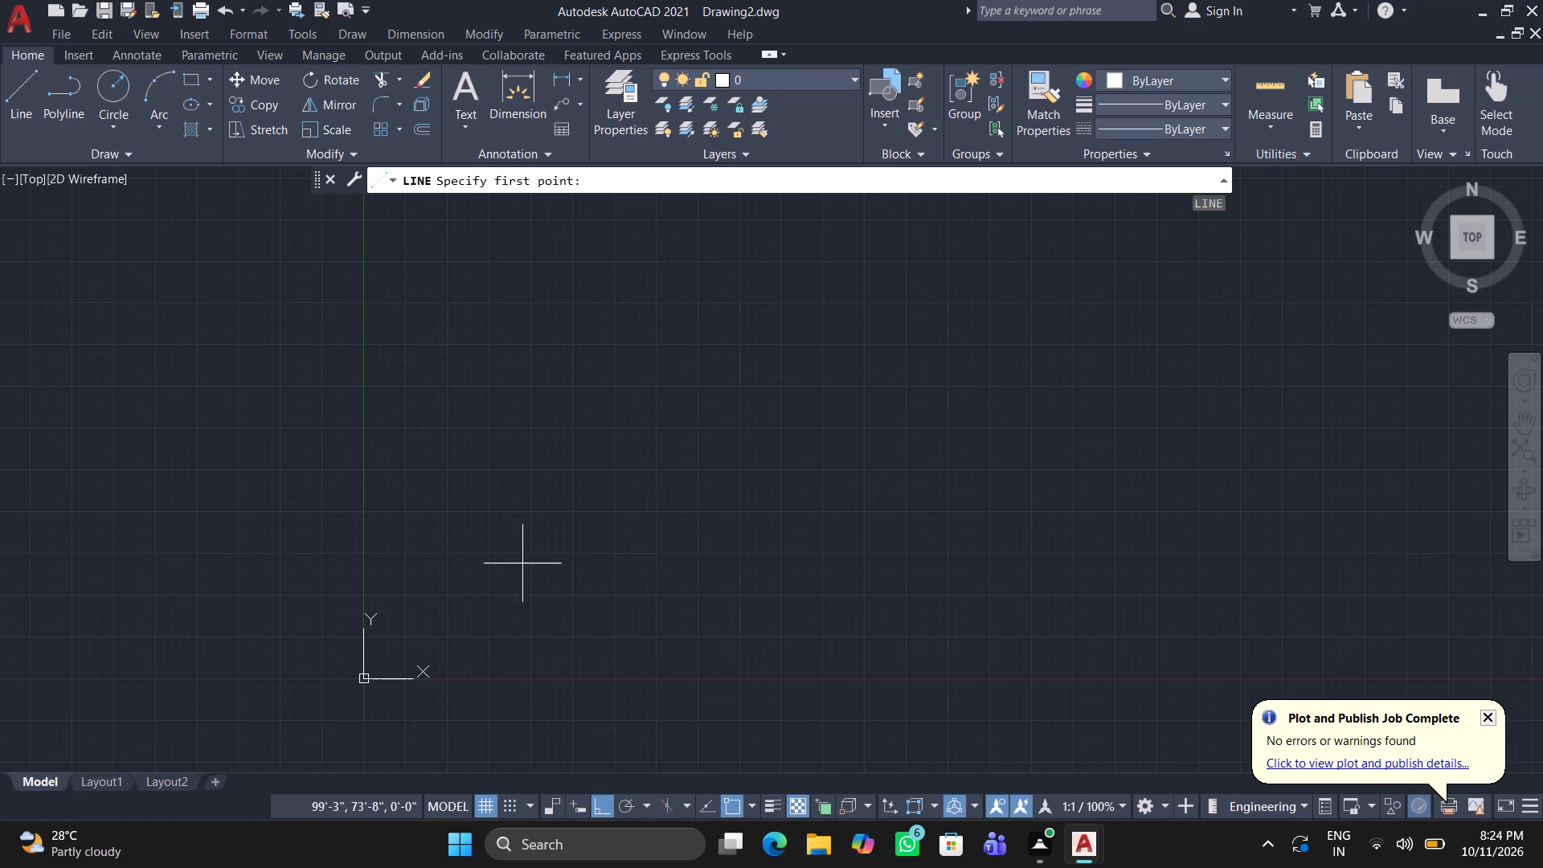
pyautogui.moveTo(531, 662); pyautogui.dragTo(535, 594)
pyautogui.write("78'11")
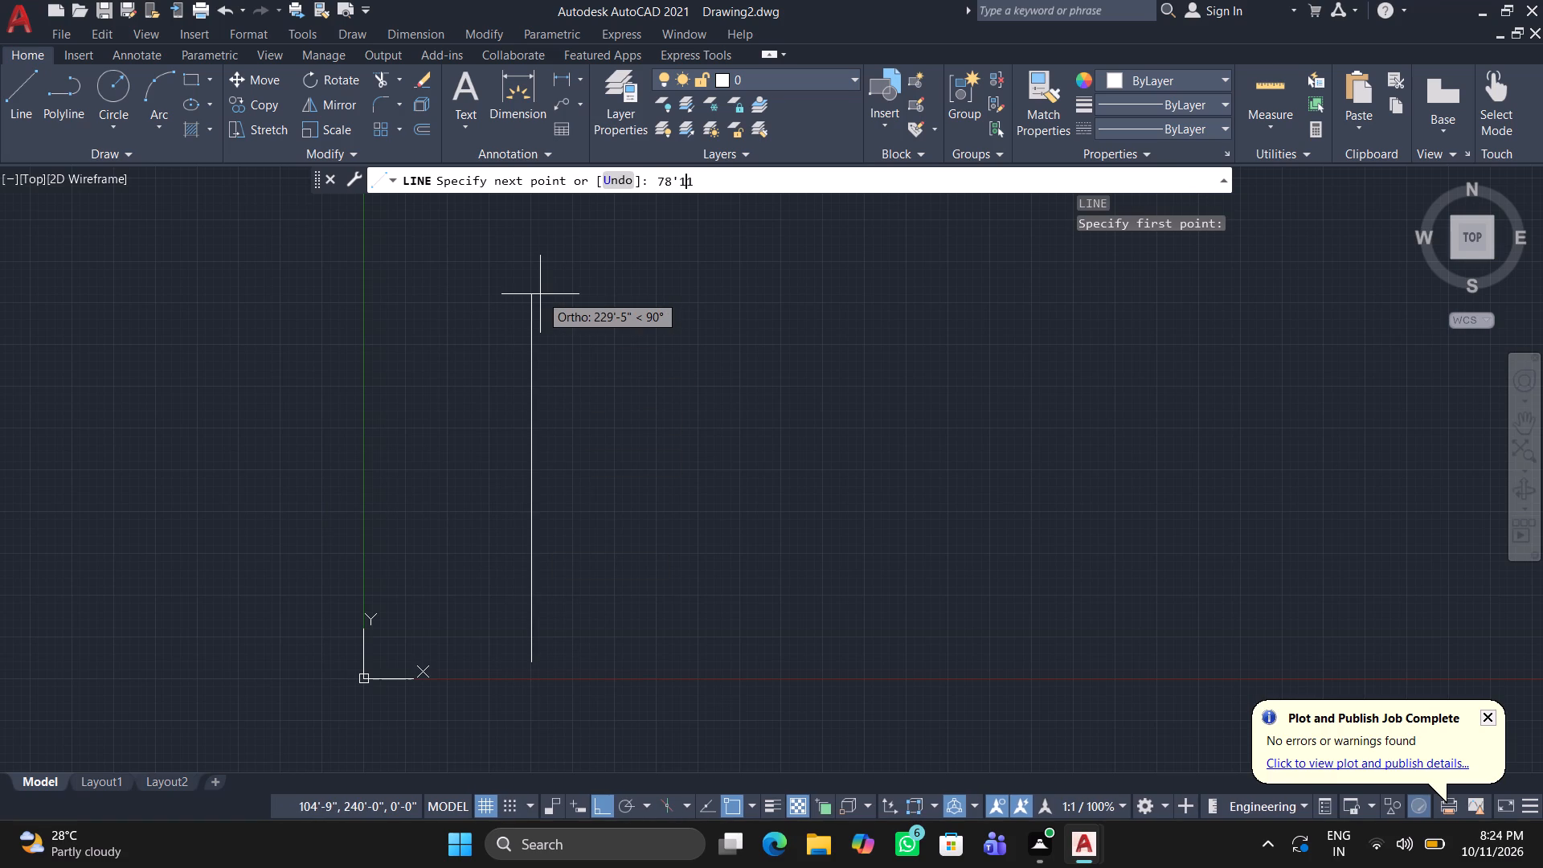
pyautogui.write('.5')
pyautogui.hotkey('shift', '"')
pyautogui.press('Return')
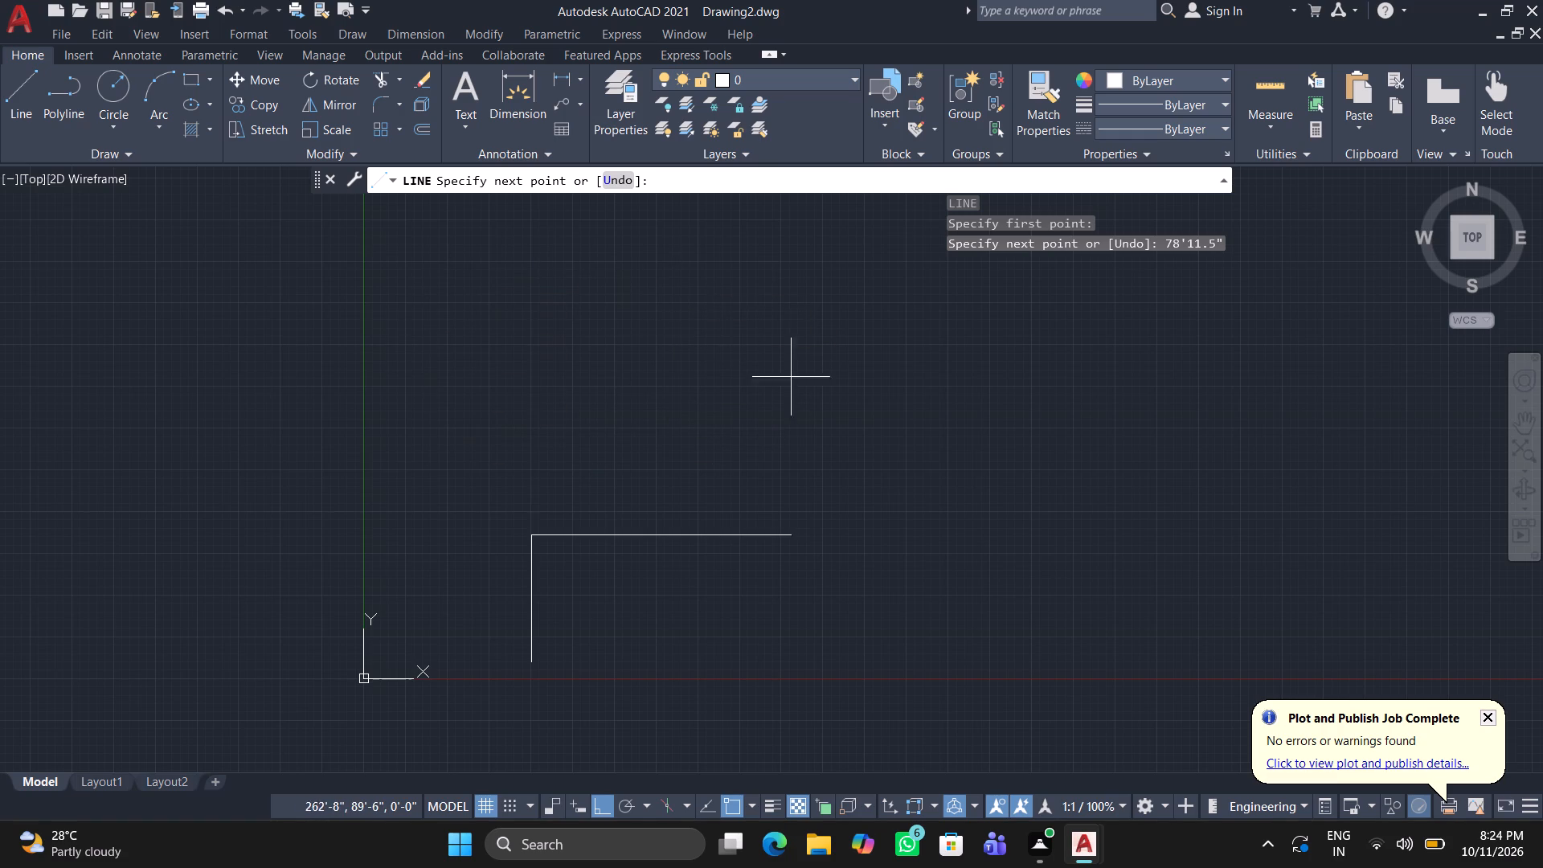
# Continue the outline with a 44'3" horizontal line to the right from the top of the left line.
pyautogui.scroll(2, 566, 536)
pyautogui.moveTo(564, 530); pyautogui.dragTo(641, 328, button='middle')
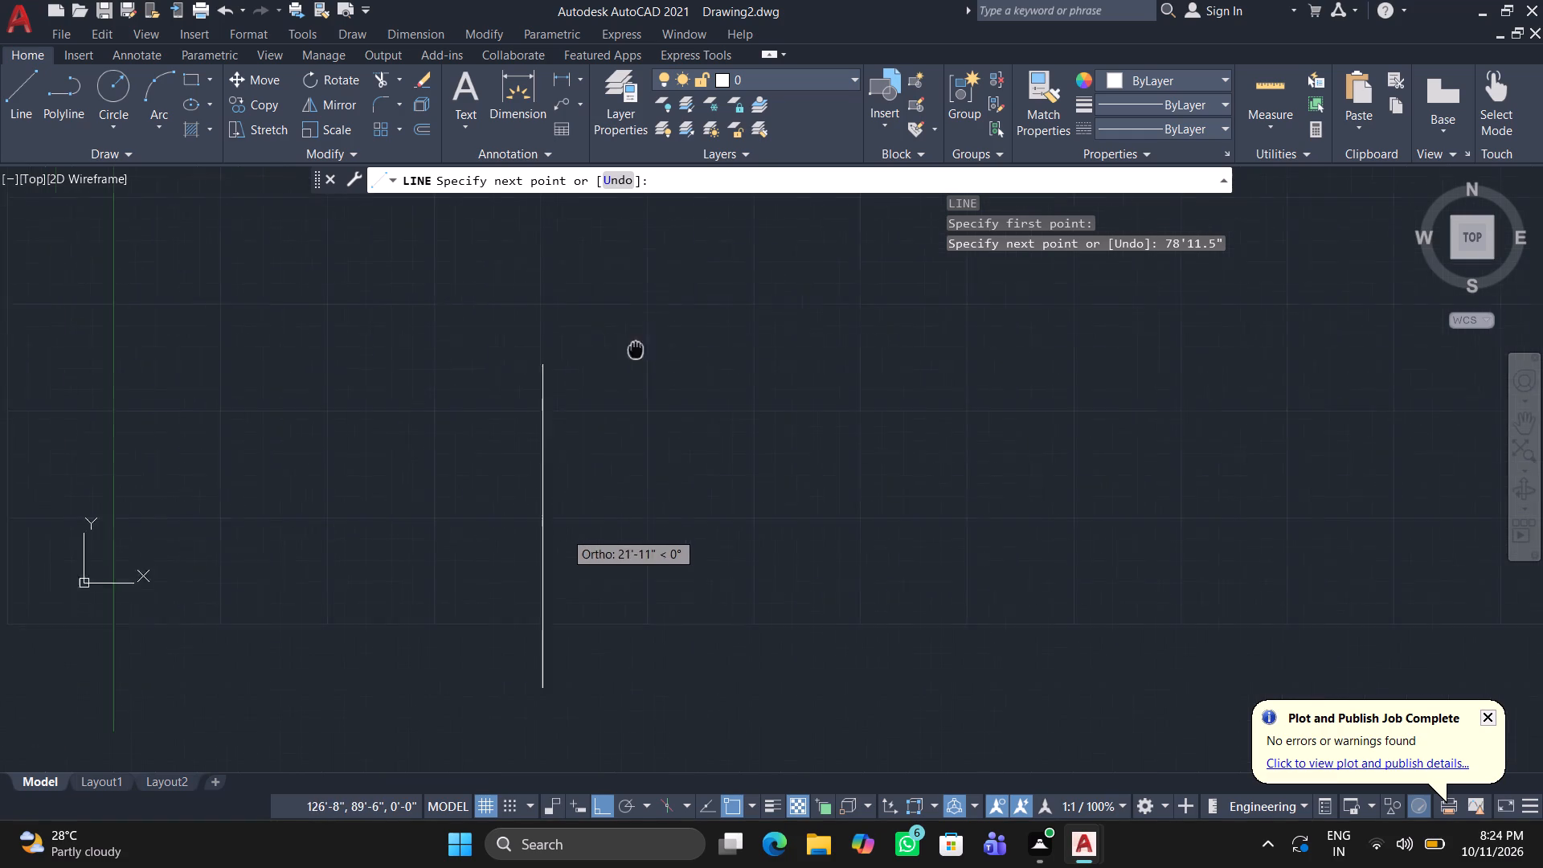
pyautogui.moveTo(641, 328); pyautogui.dragTo(698, 186, button='middle')
pyautogui.scroll(1, 695, 190)
pyautogui.moveTo(632, 264); pyautogui.dragTo(619, 542, button='middle')
pyautogui.scroll(3, 601, 451)
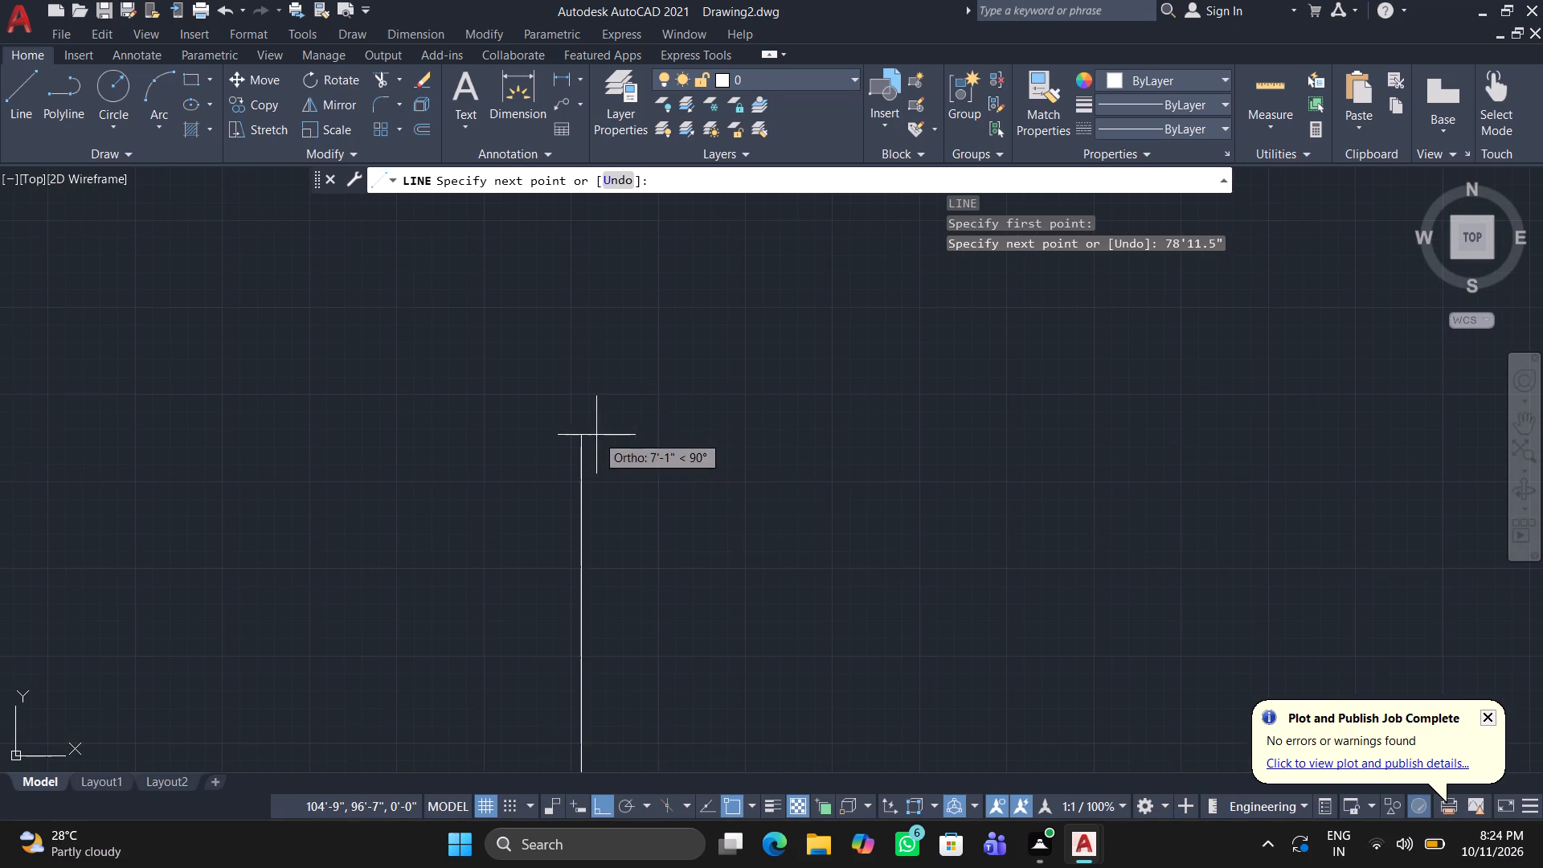
pyautogui.moveTo(792, 508); pyautogui.dragTo(807, 160, button='middle')
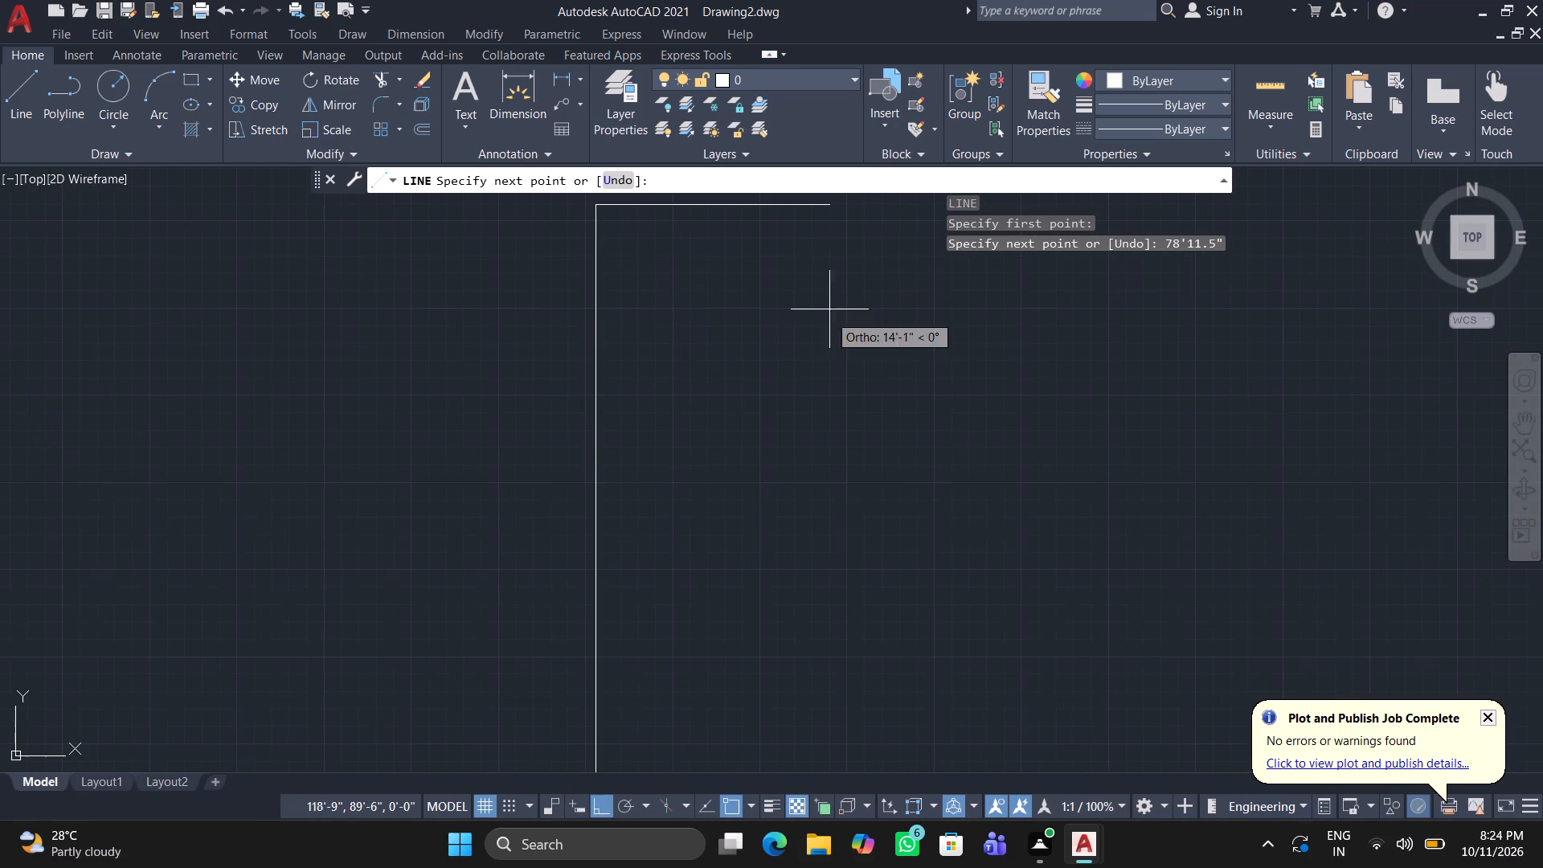
pyautogui.scroll(-1, 940, 393)
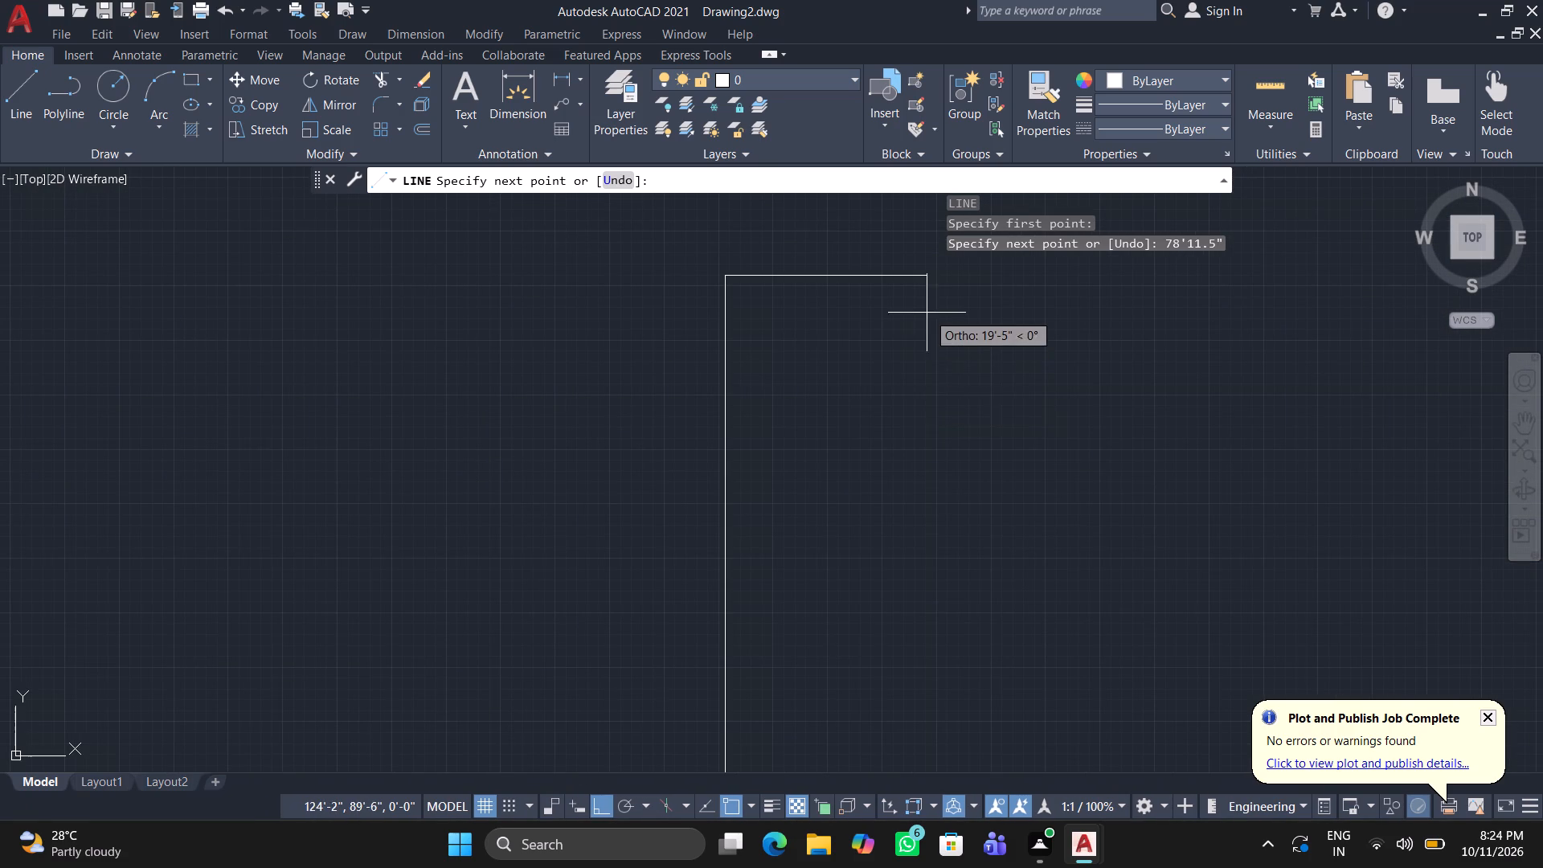
pyautogui.moveTo(906, 397); pyautogui.dragTo(885, 272, button='middle')
pyautogui.scroll(-2, 891, 371)
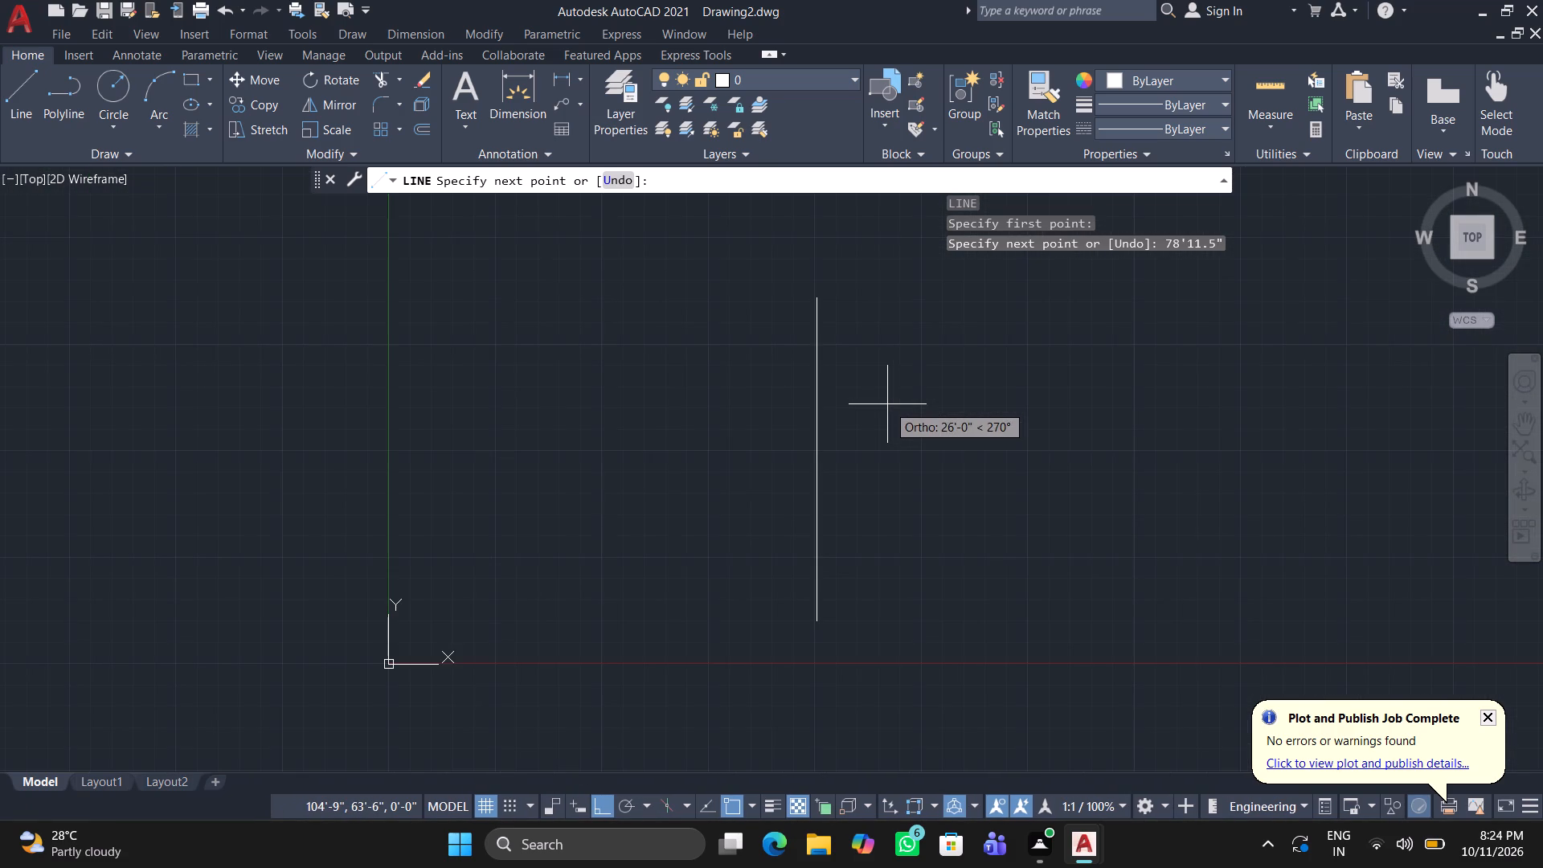
pyautogui.moveTo(887, 404); pyautogui.dragTo(720, 512, button='middle')
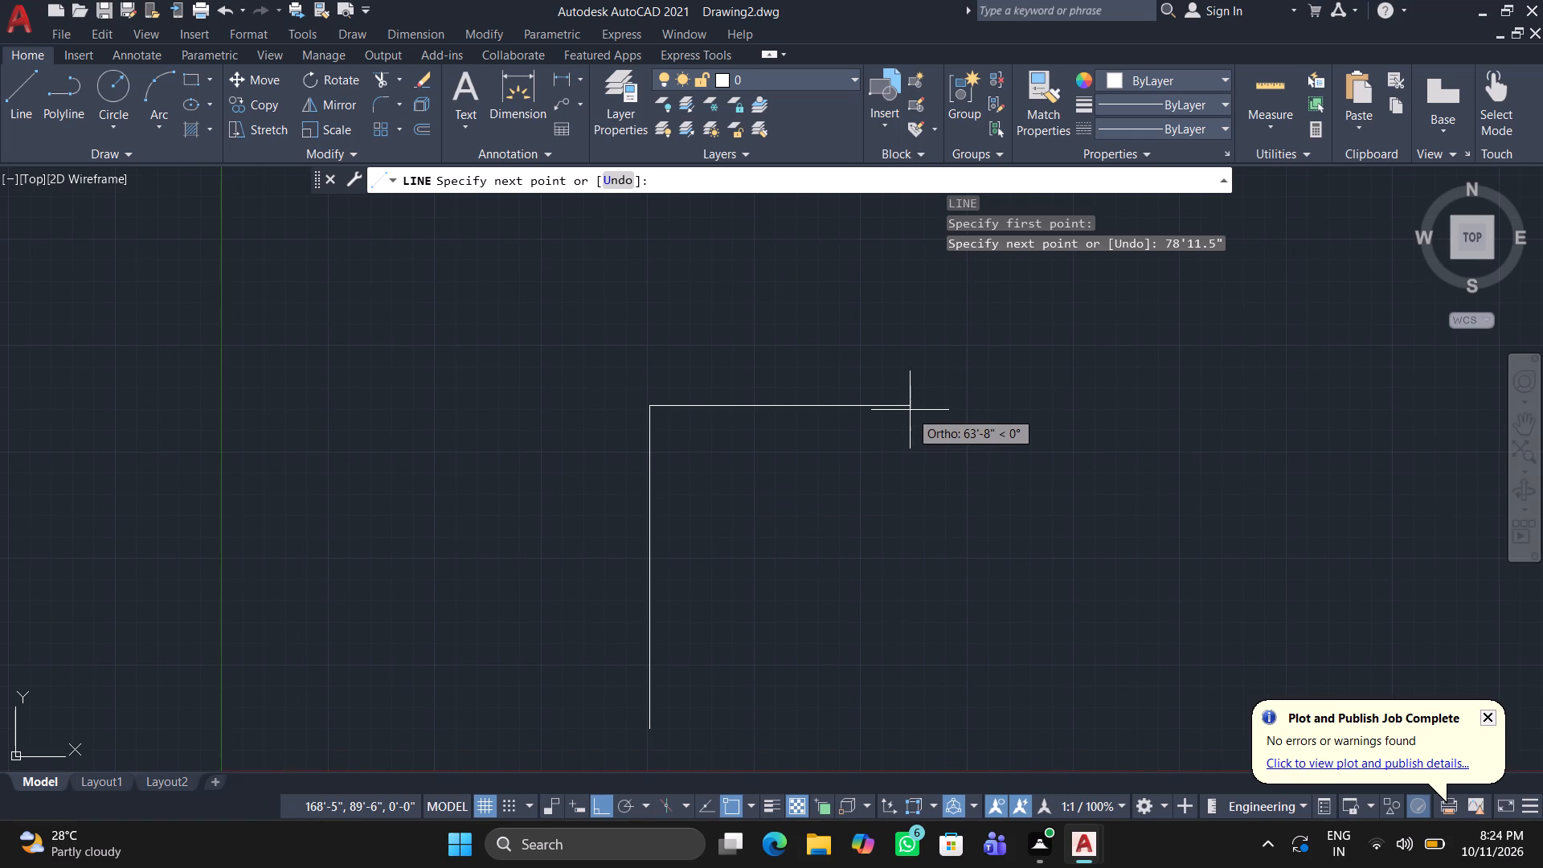
pyautogui.press('1')
pyautogui.press('BackSpace')
pyautogui.write('44')
pyautogui.press("'")
pyautogui.press('3')
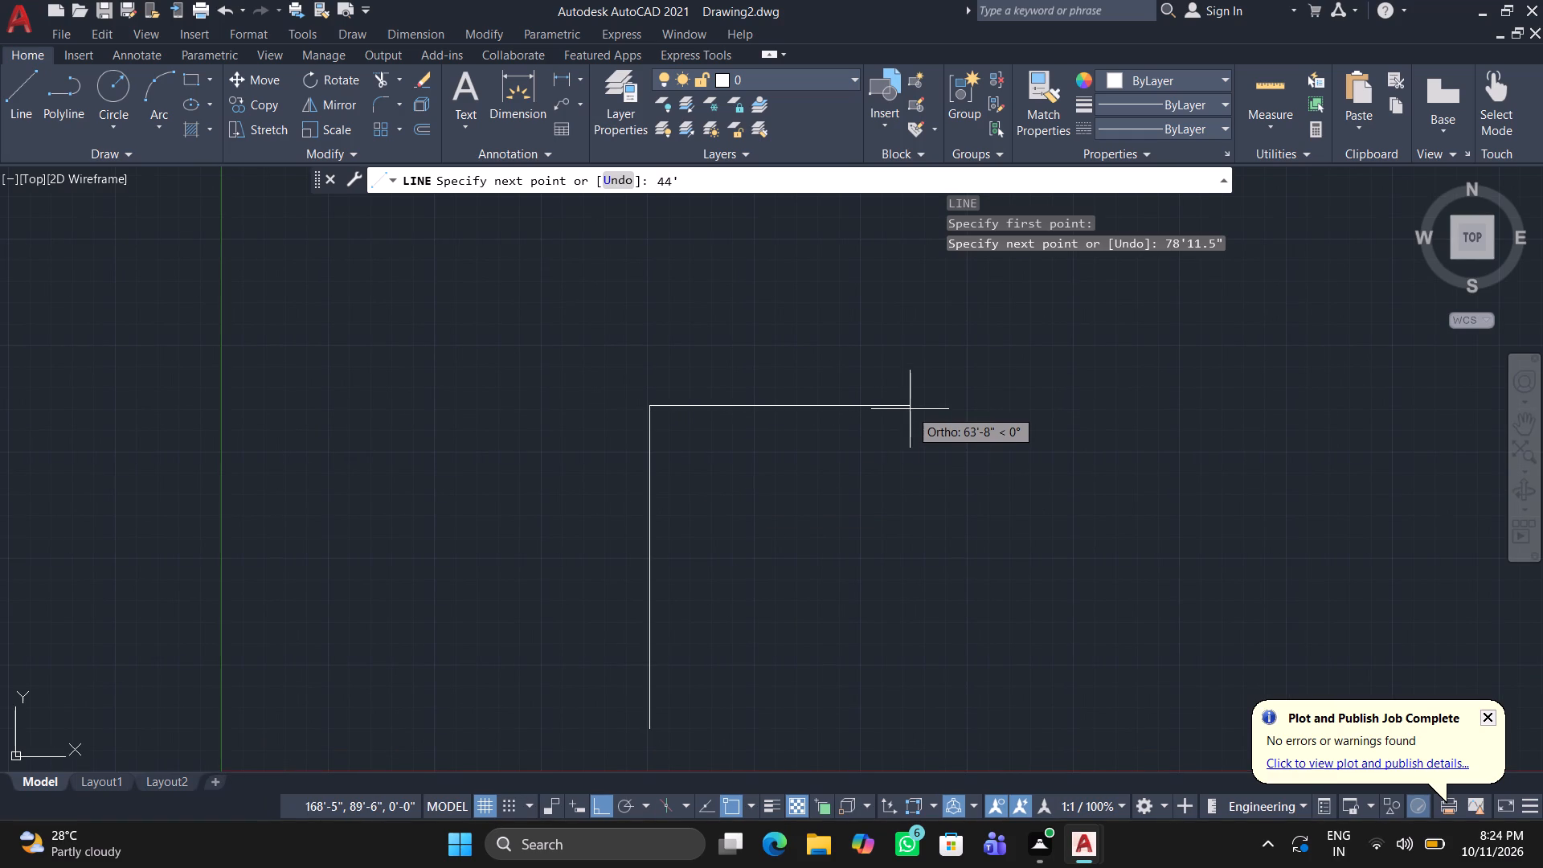
pyautogui.hotkey('shift', '"')
pyautogui.press('Return')
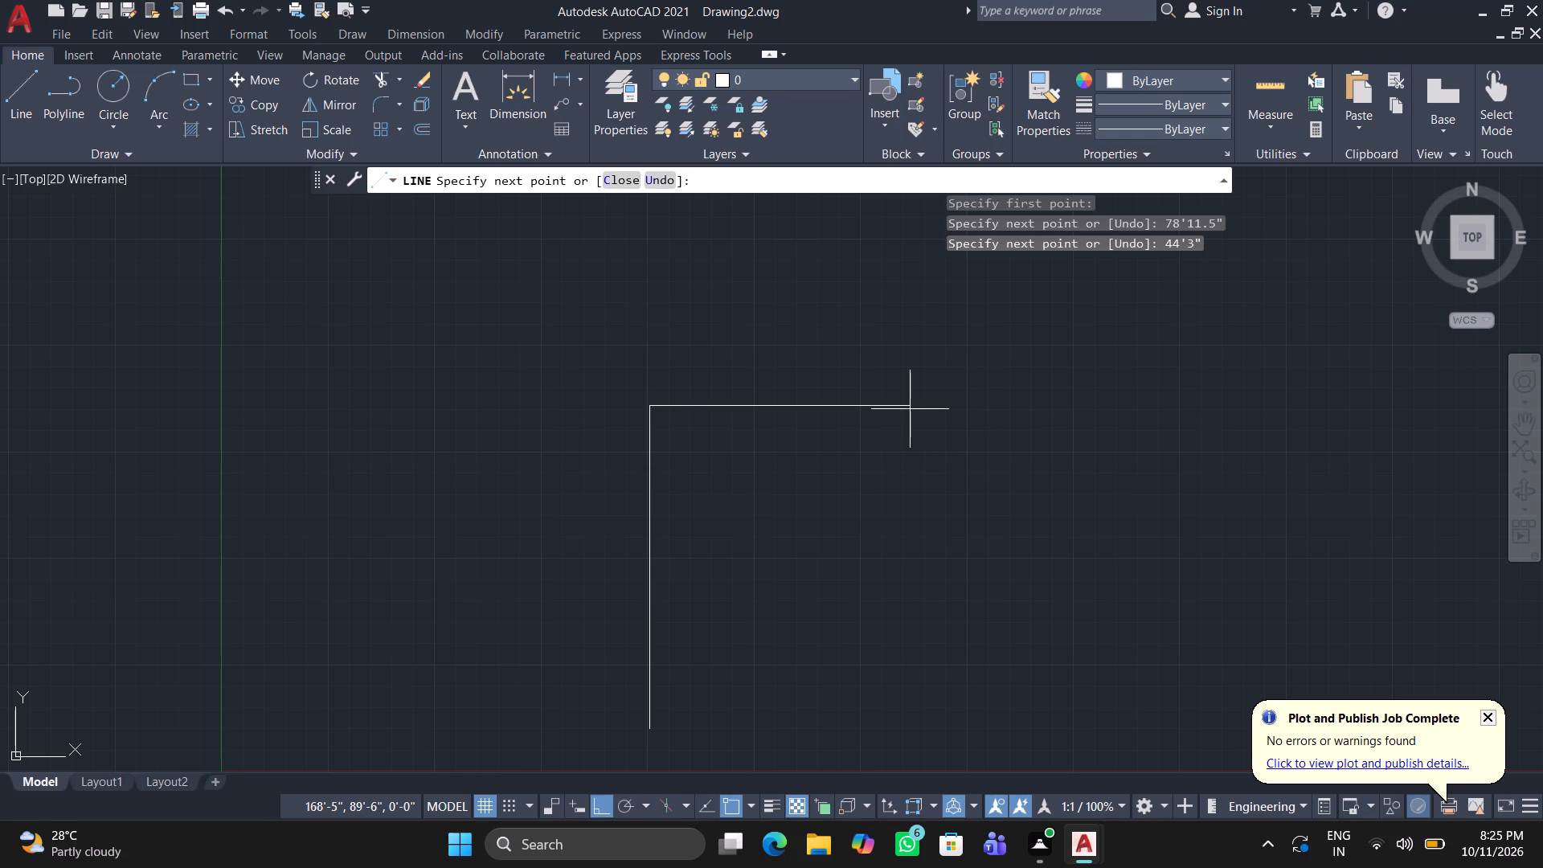
# Continue the outline with a 78'7" vertical line straight down from the upper right corner.
pyautogui.moveTo(833, 641); pyautogui.dragTo(818, 369, button='middle')
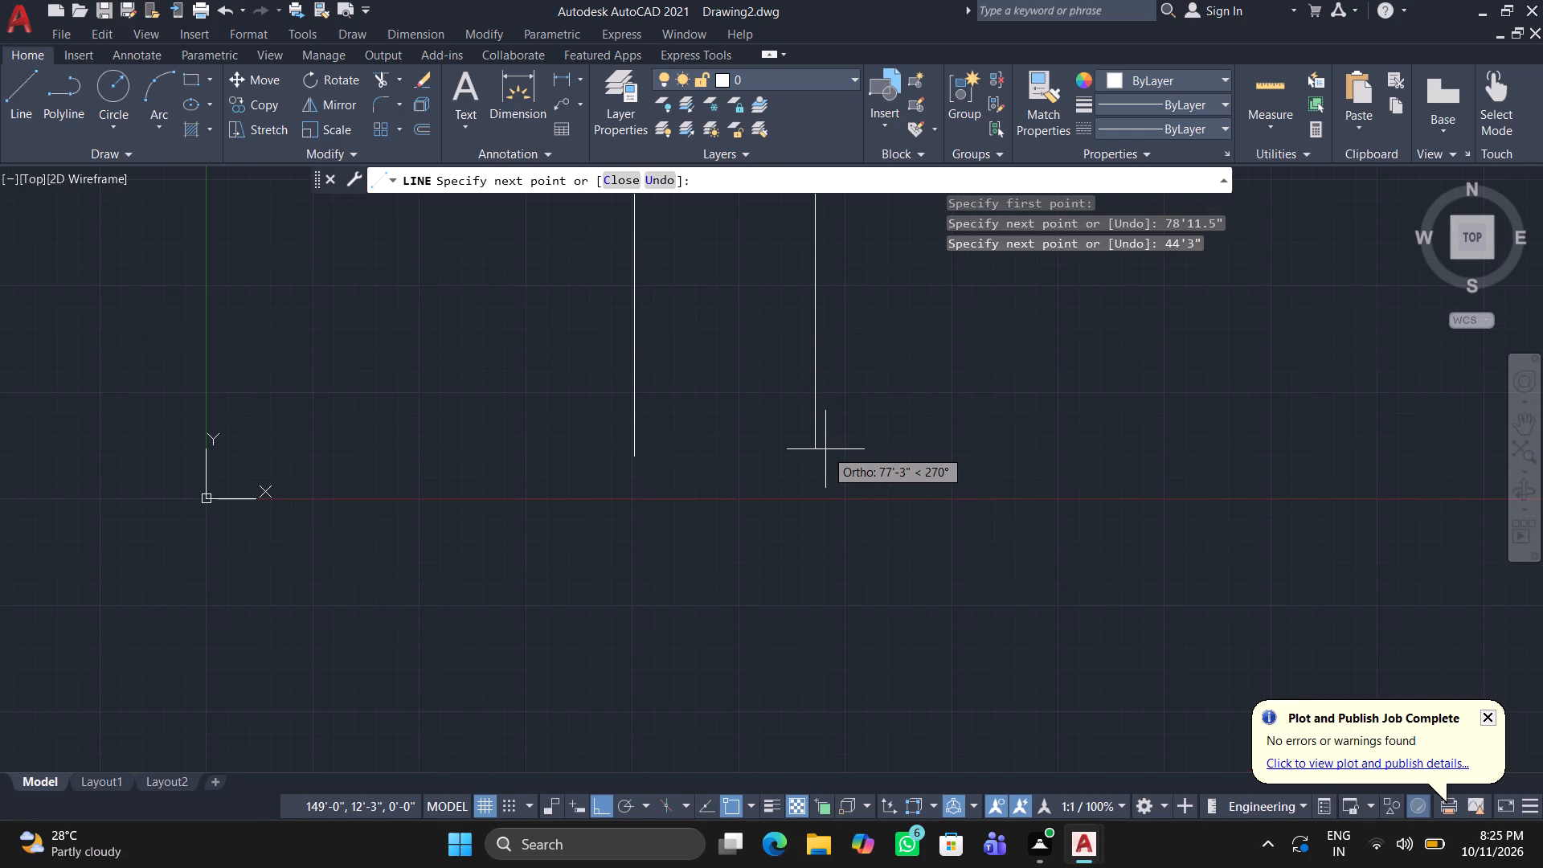
pyautogui.write("78'")
pyautogui.press('7')
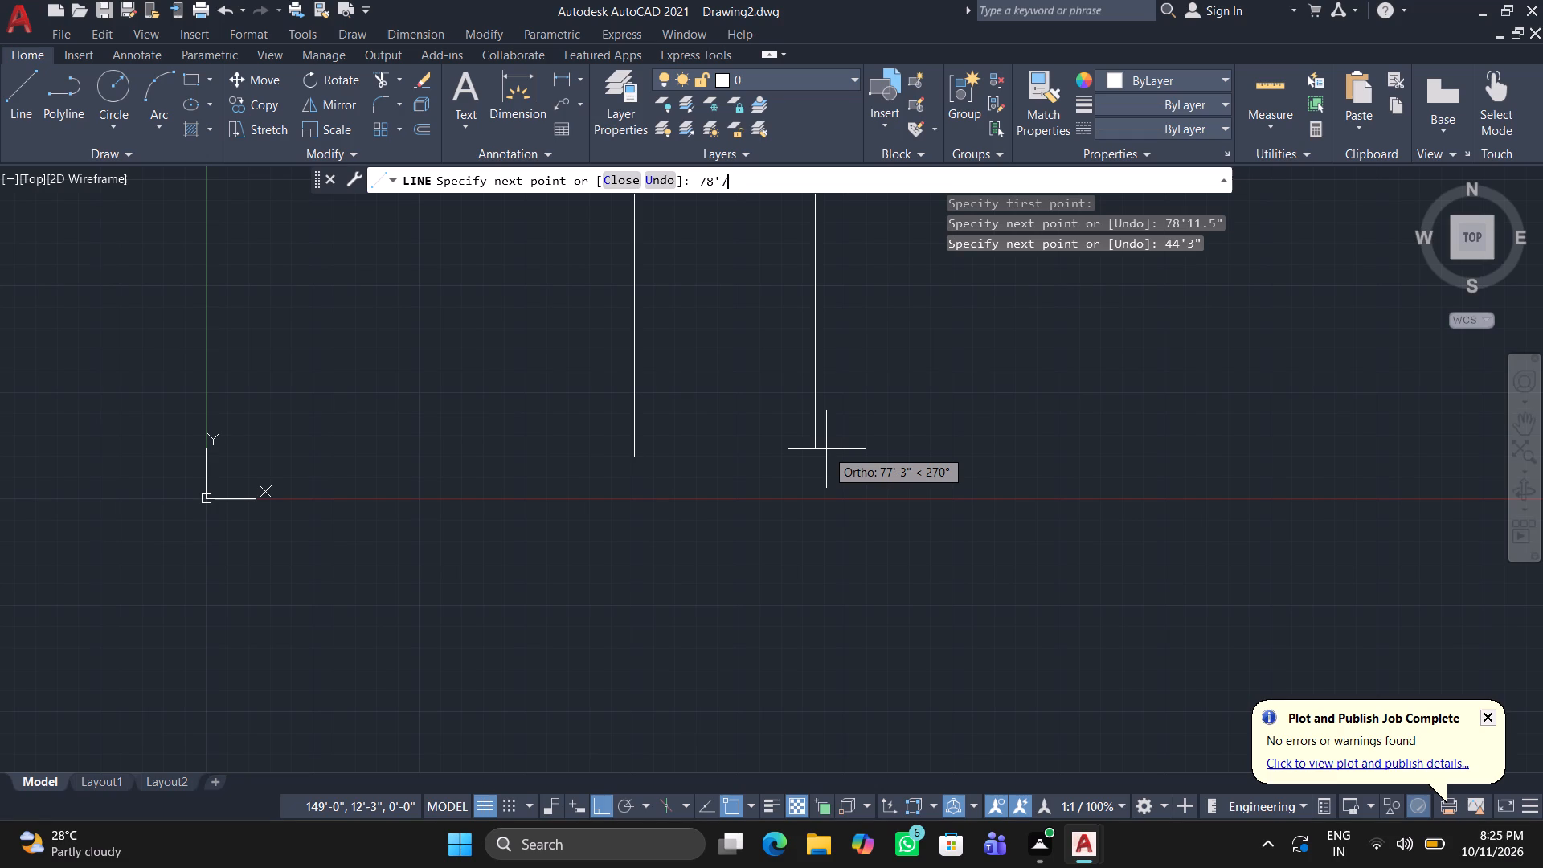
pyautogui.hotkey('shift', '"')
pyautogui.press('Return')
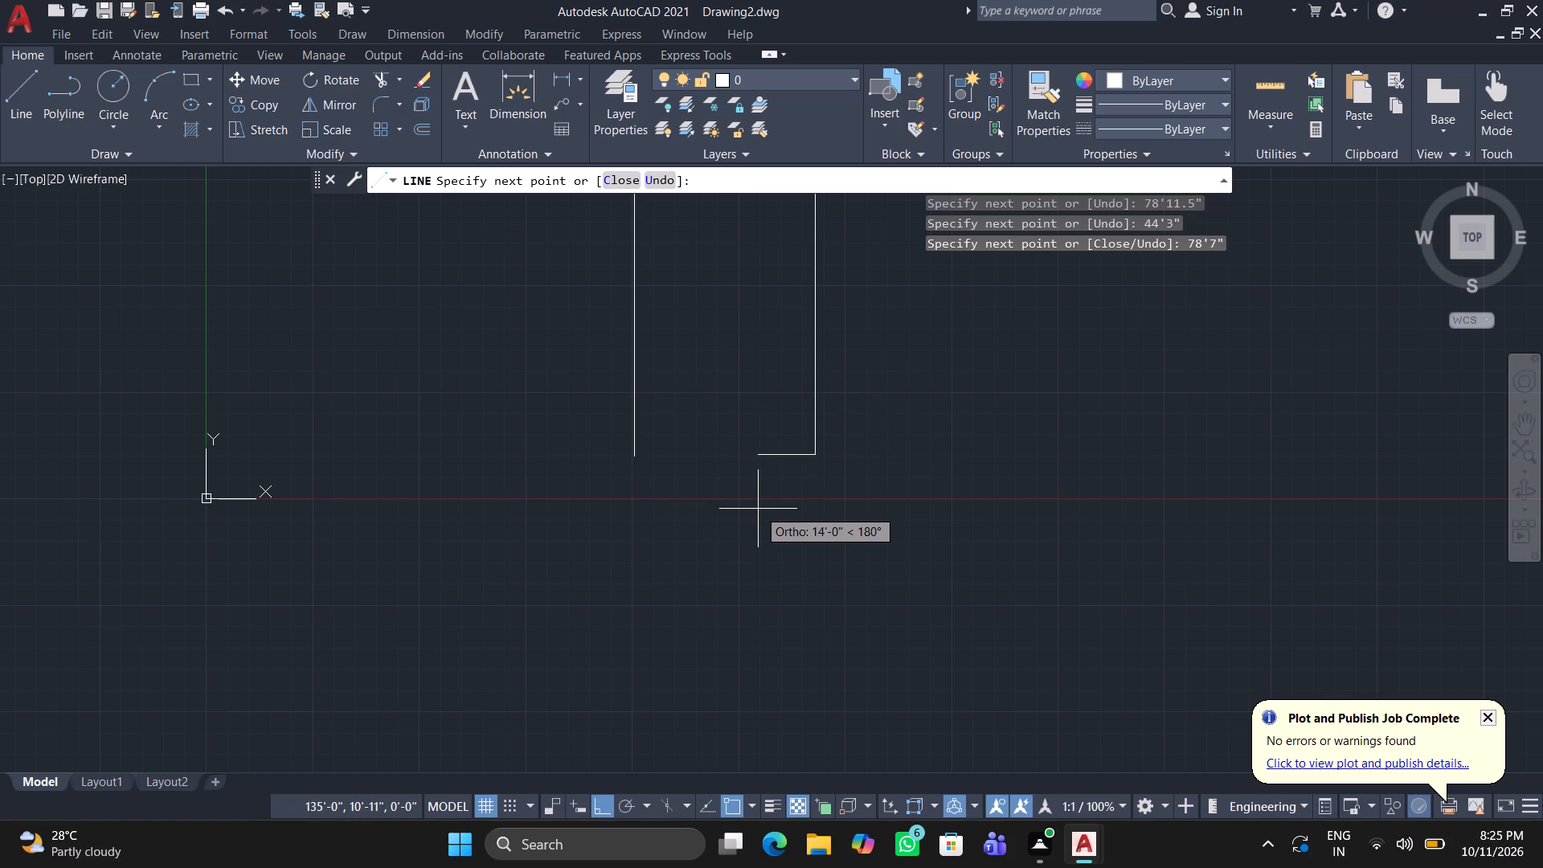
# Close the outline with a horizontal bottom line running left to meet the left outline line near its lower end.
pyautogui.scroll(-1, 621, 472)
pyautogui.scroll(3, 620, 471)
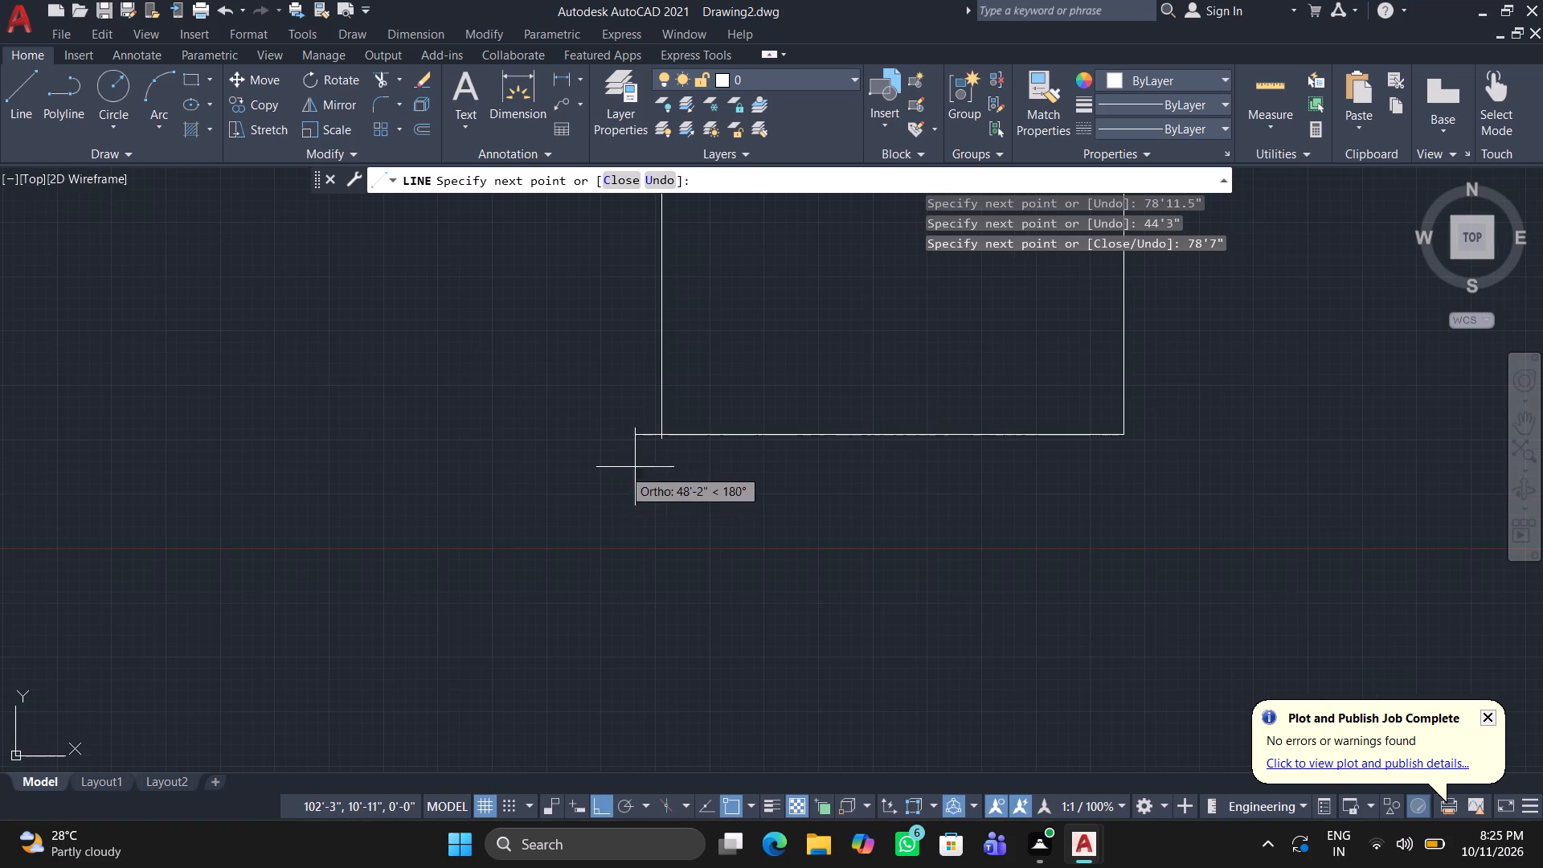
pyautogui.scroll(4, 663, 436)
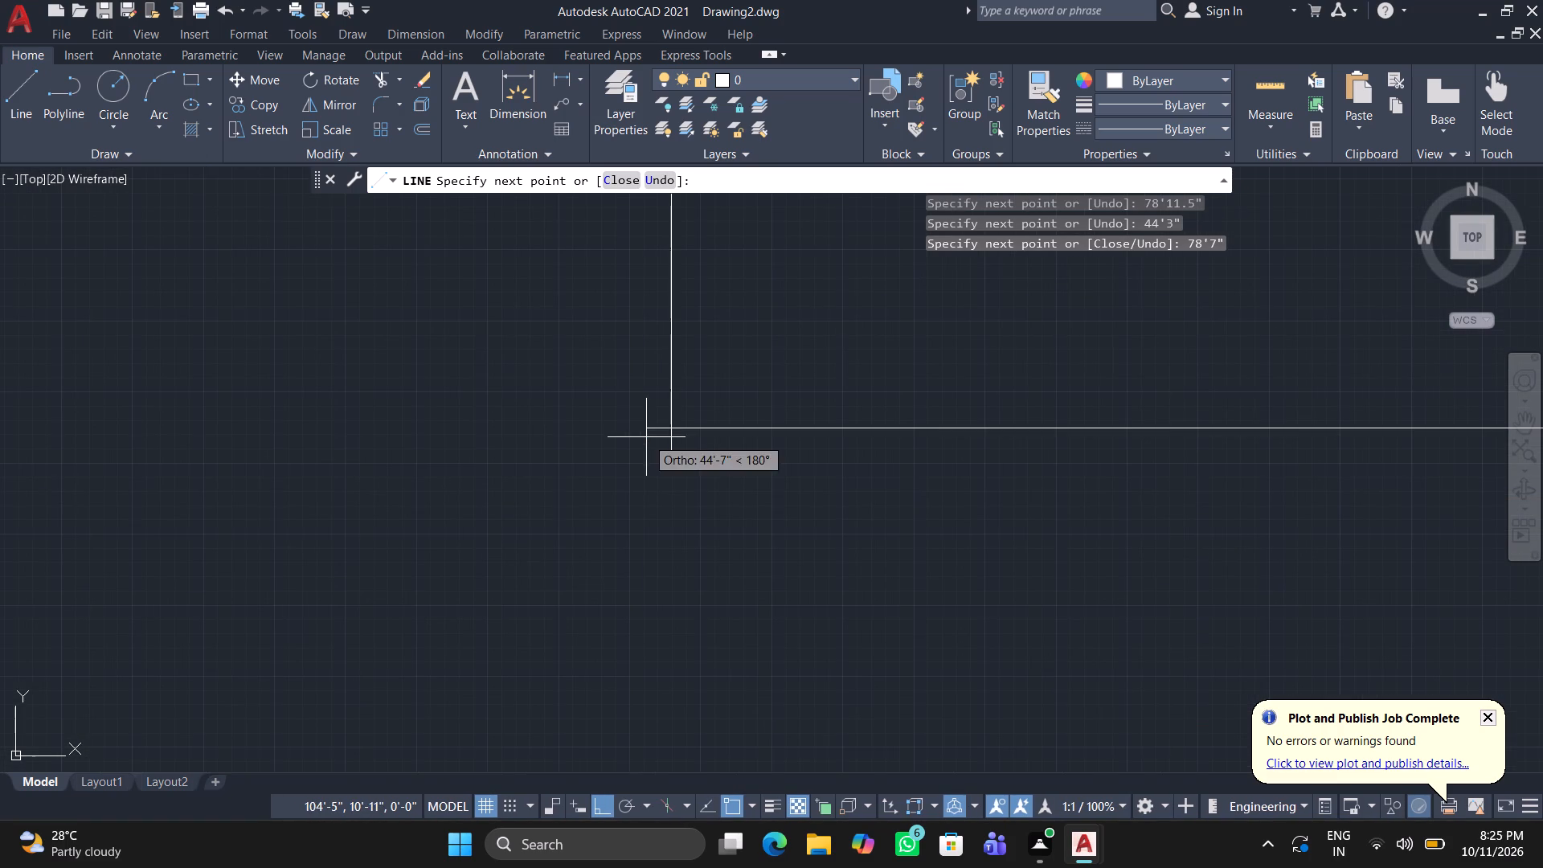
pyautogui.click(672, 428)
pyautogui.press('Return')
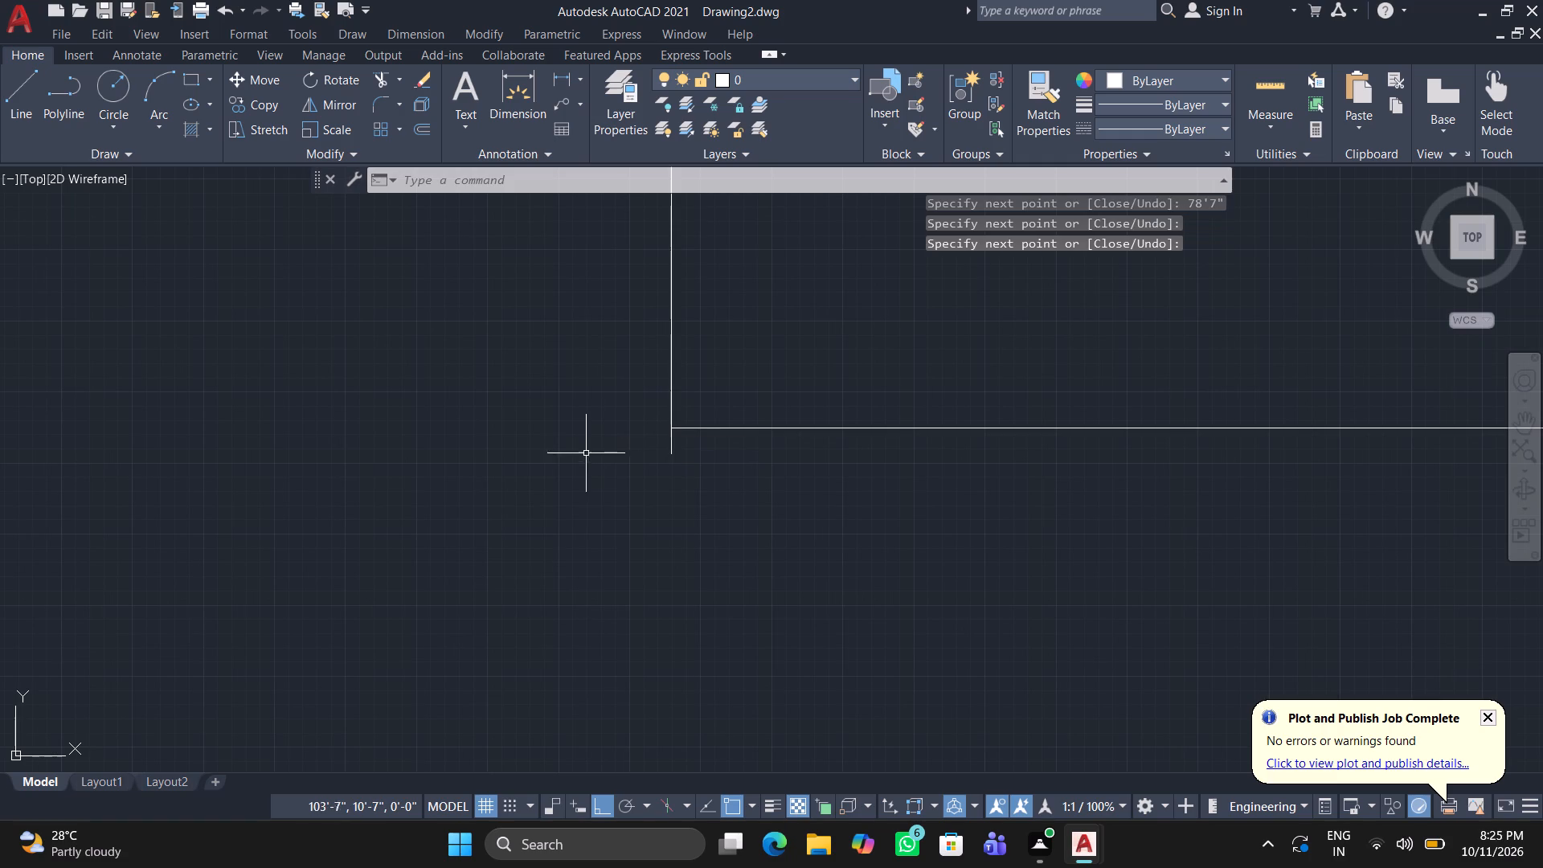
# Offset the left and top outline lines 9" inward to form the outer wall thickness.
pyautogui.scroll(-3, 557, 470)
pyautogui.scroll(-2, 606, 371)
pyautogui.moveTo(632, 352); pyautogui.dragTo(573, 657, button='middle')
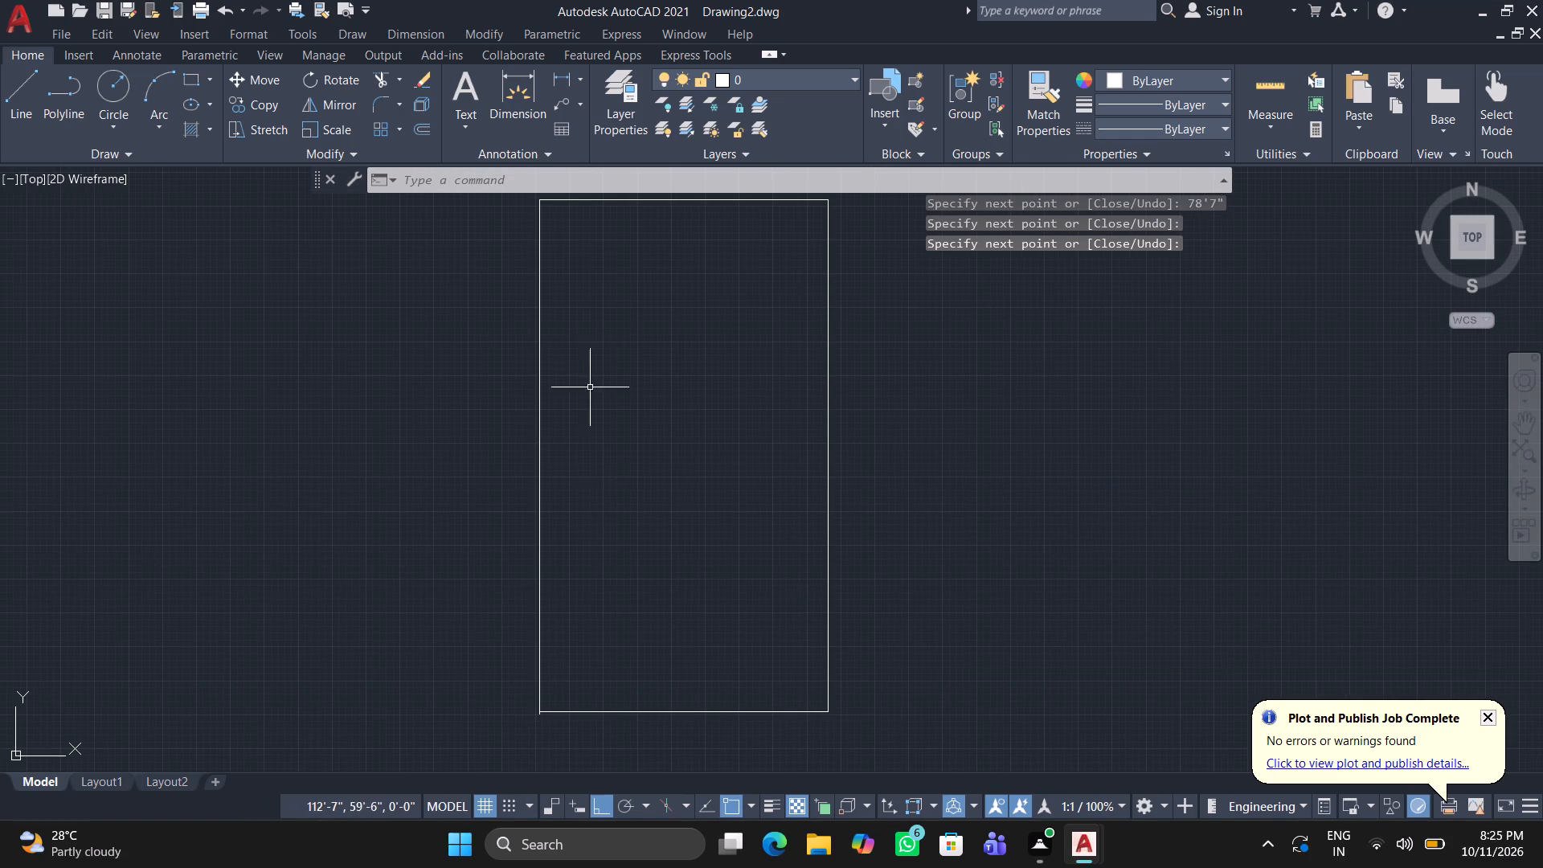
pyautogui.moveTo(587, 369); pyautogui.dragTo(537, 519, button='middle')
pyautogui.scroll(2, 542, 399)
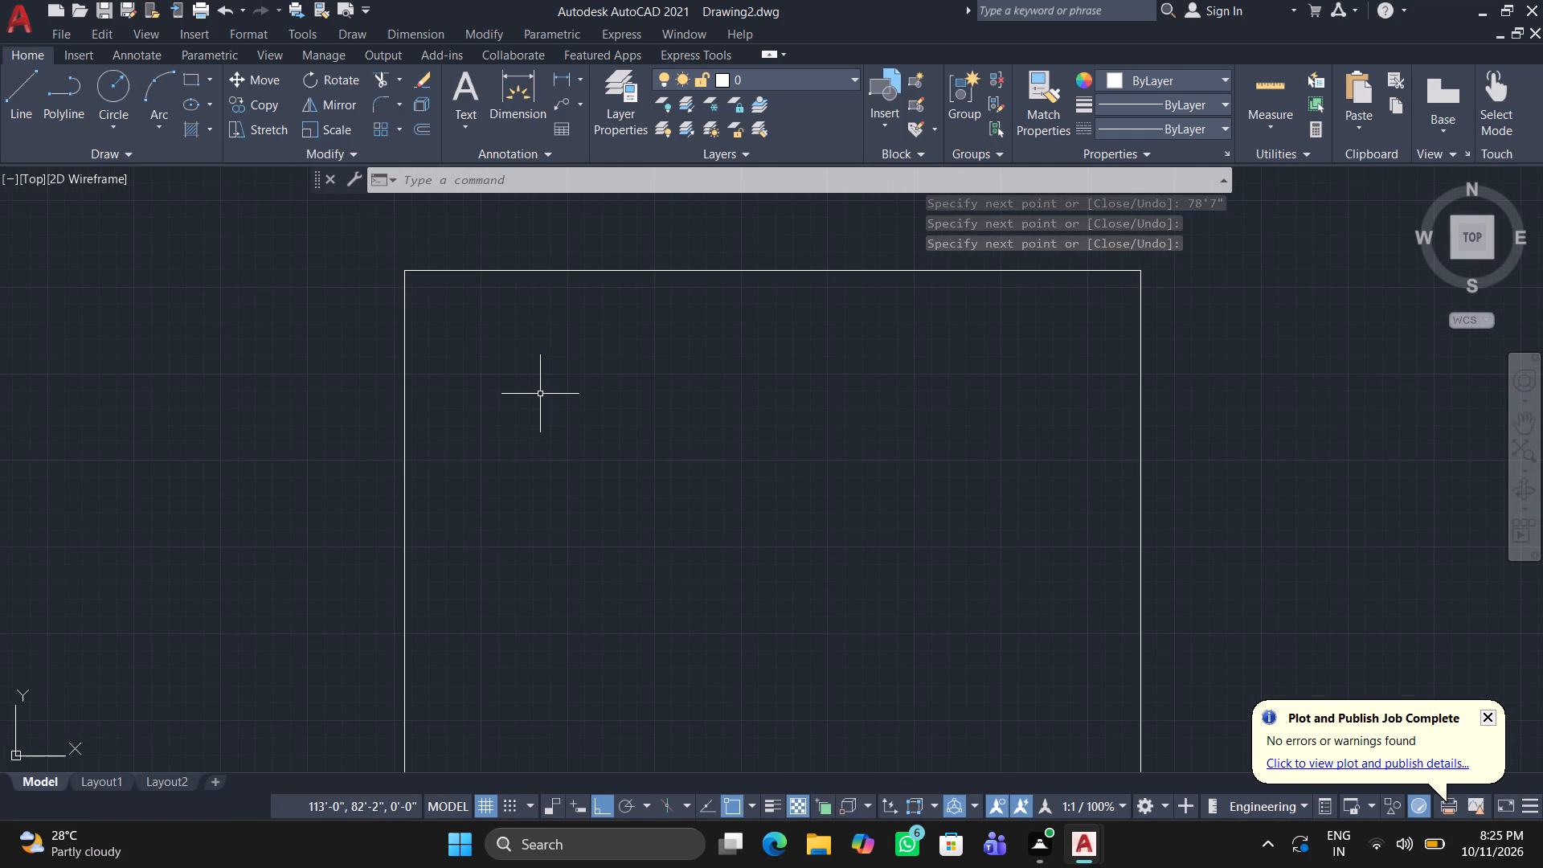
pyautogui.press('o')
pyautogui.press('Return')
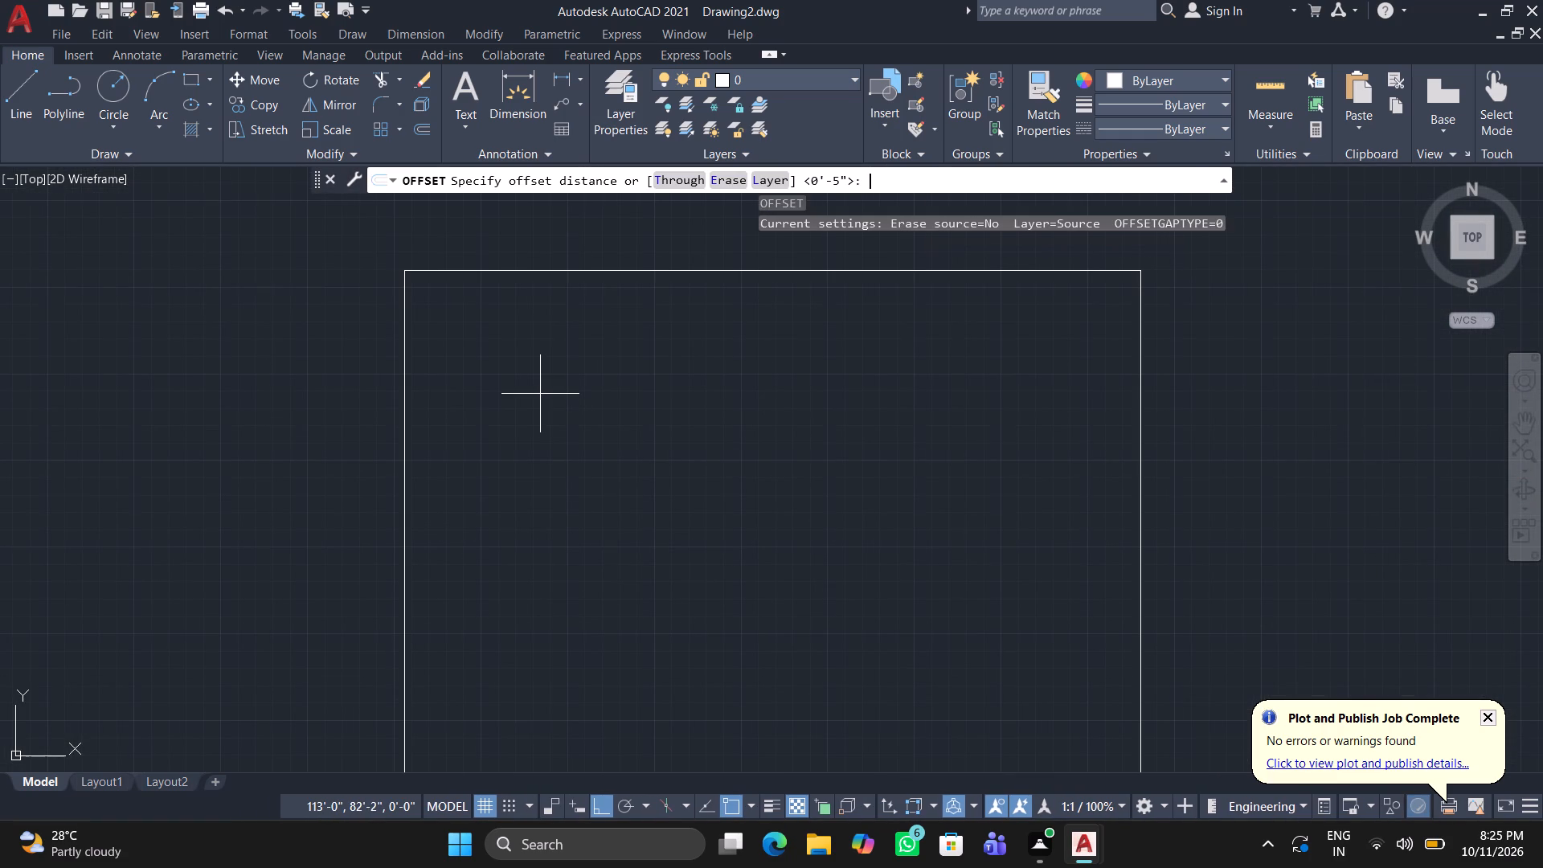
pyautogui.press('9')
pyautogui.hotkey('shift', '"')
pyautogui.press('Return')
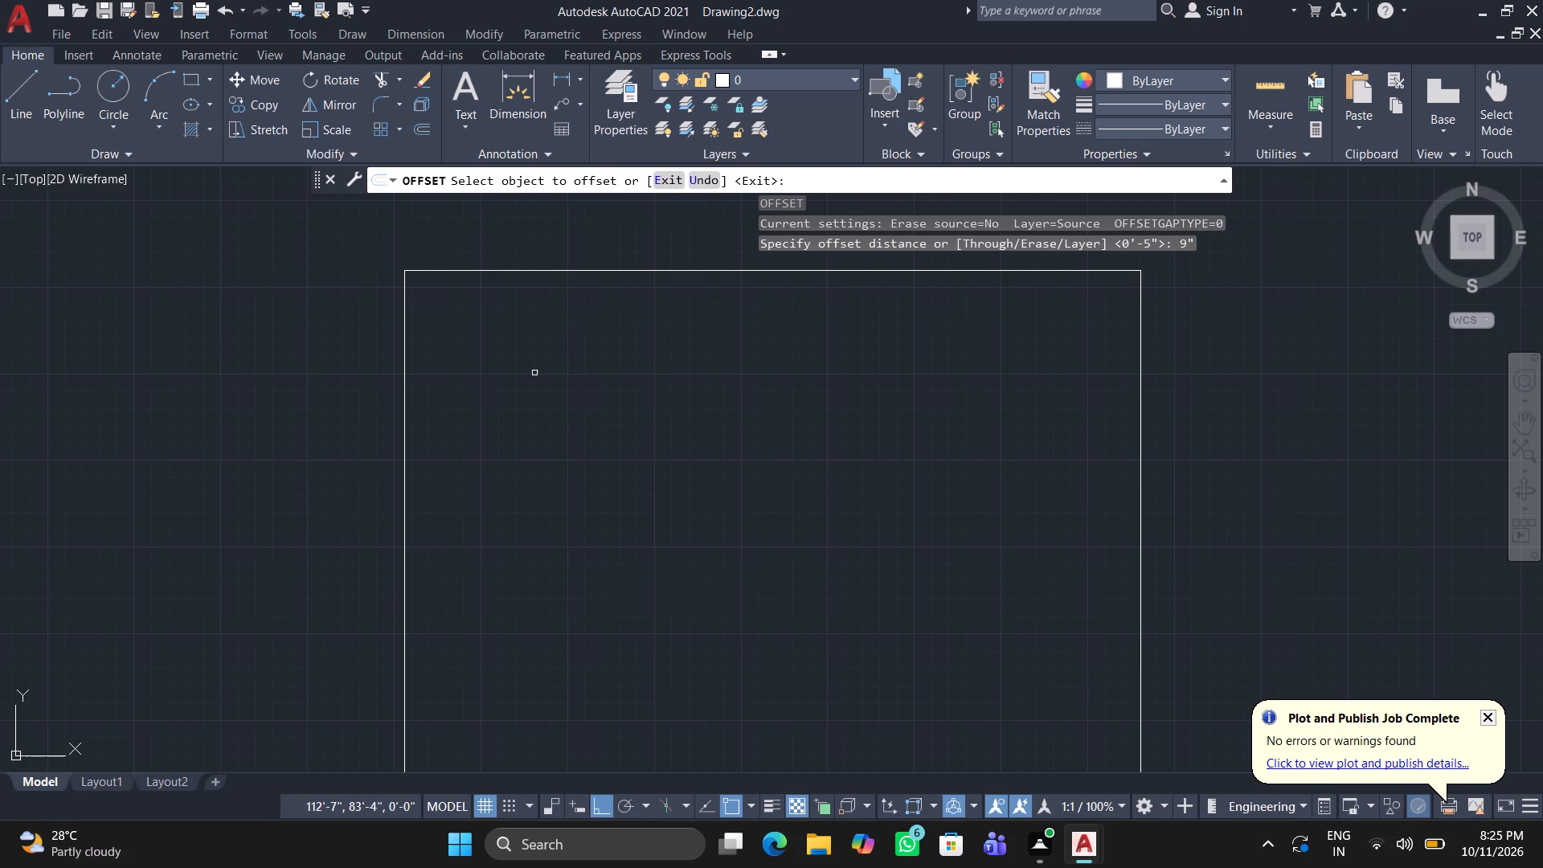
pyautogui.moveTo(402, 401); pyautogui.dragTo(411, 403)
pyautogui.click(484, 403)
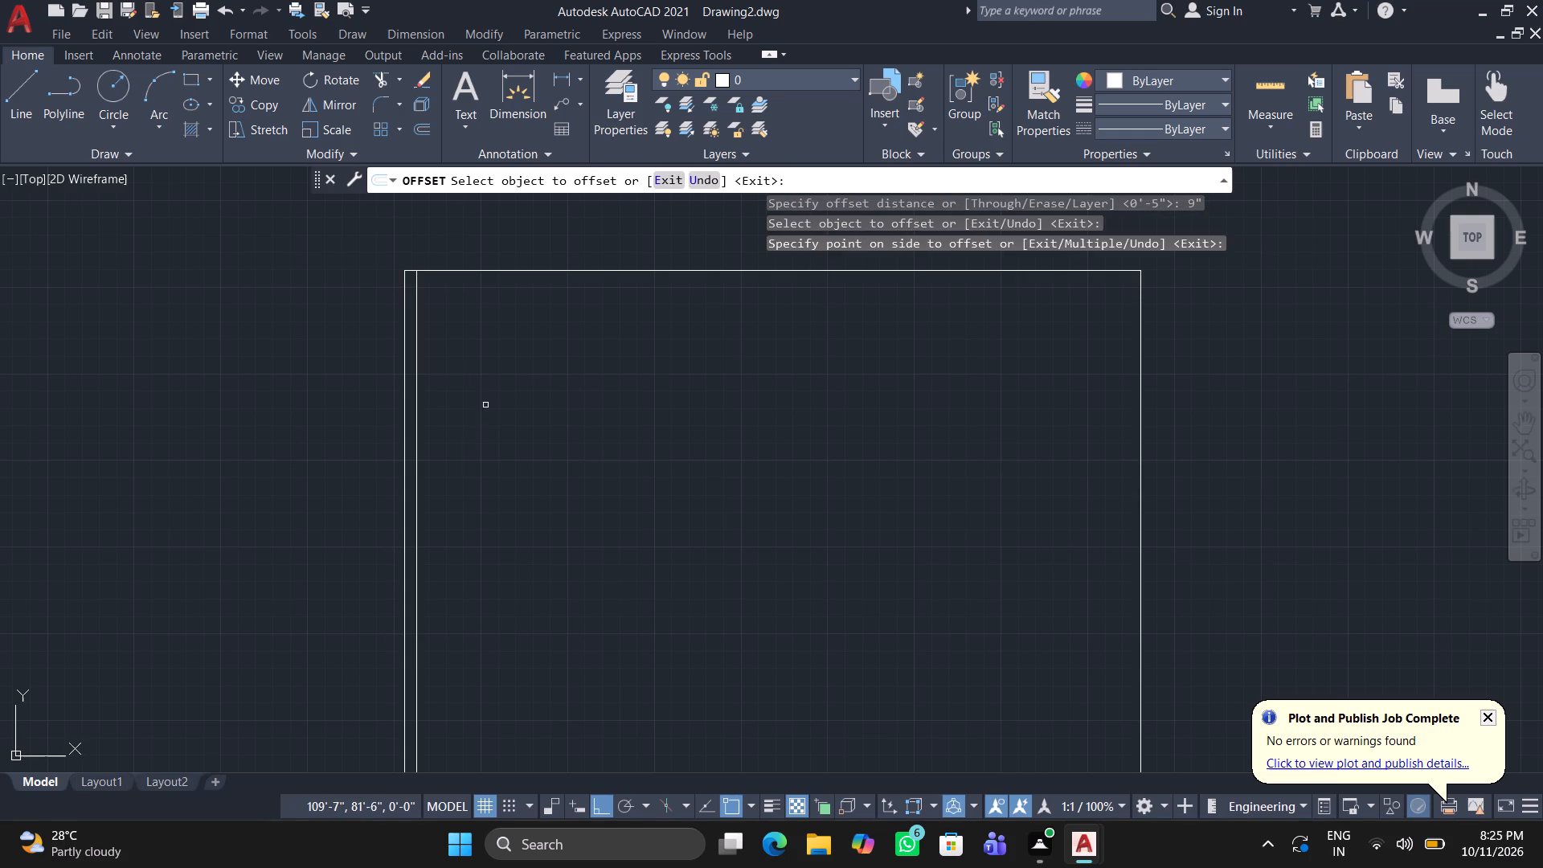
pyautogui.moveTo(524, 268); pyautogui.dragTo(522, 281)
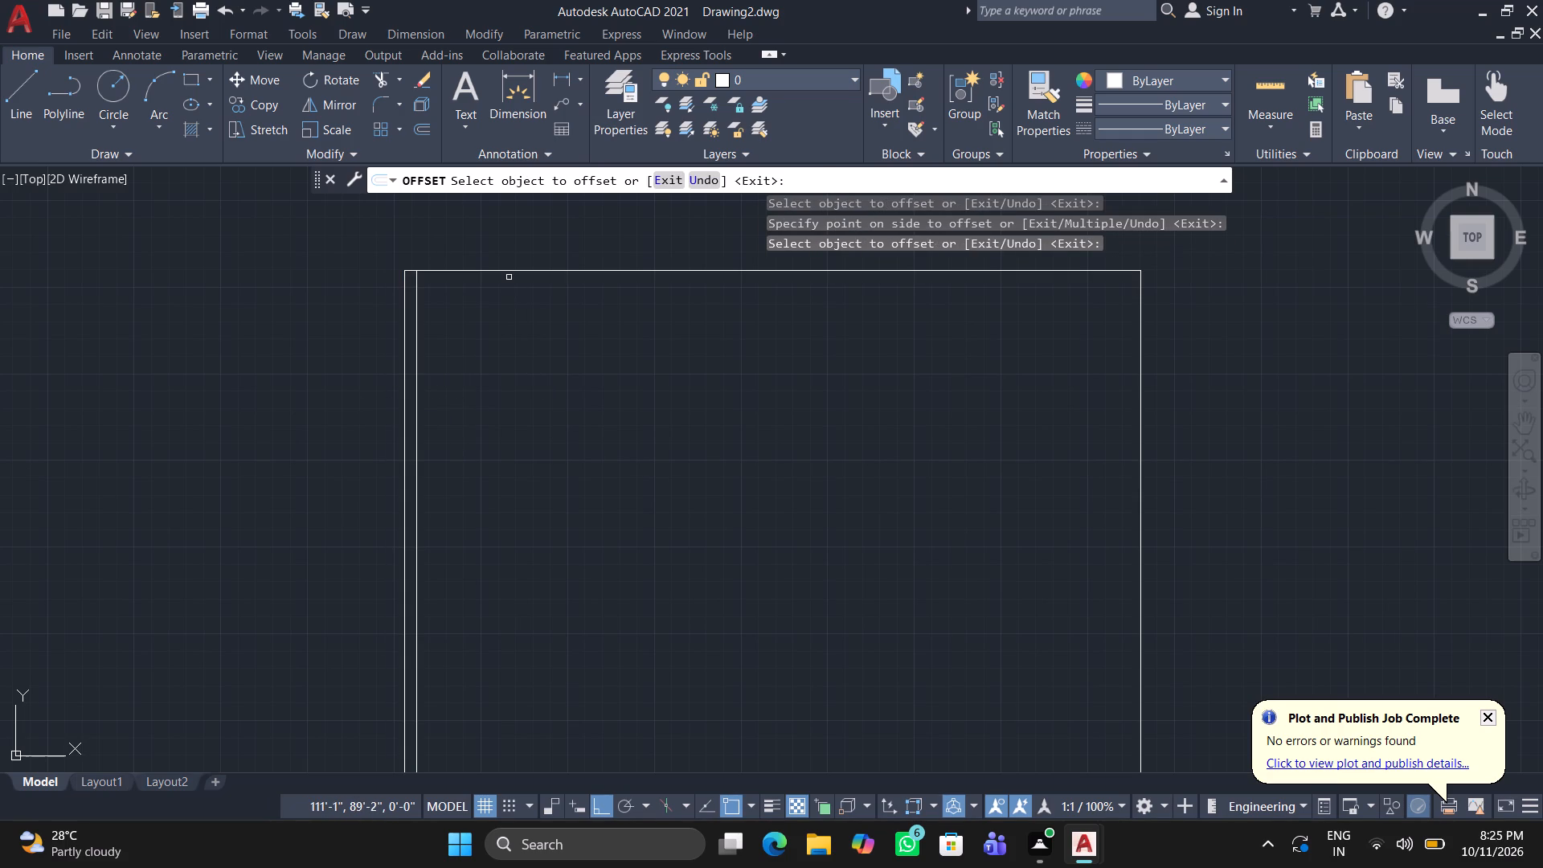
pyautogui.moveTo(514, 272); pyautogui.dragTo(515, 279)
pyautogui.click(502, 363)
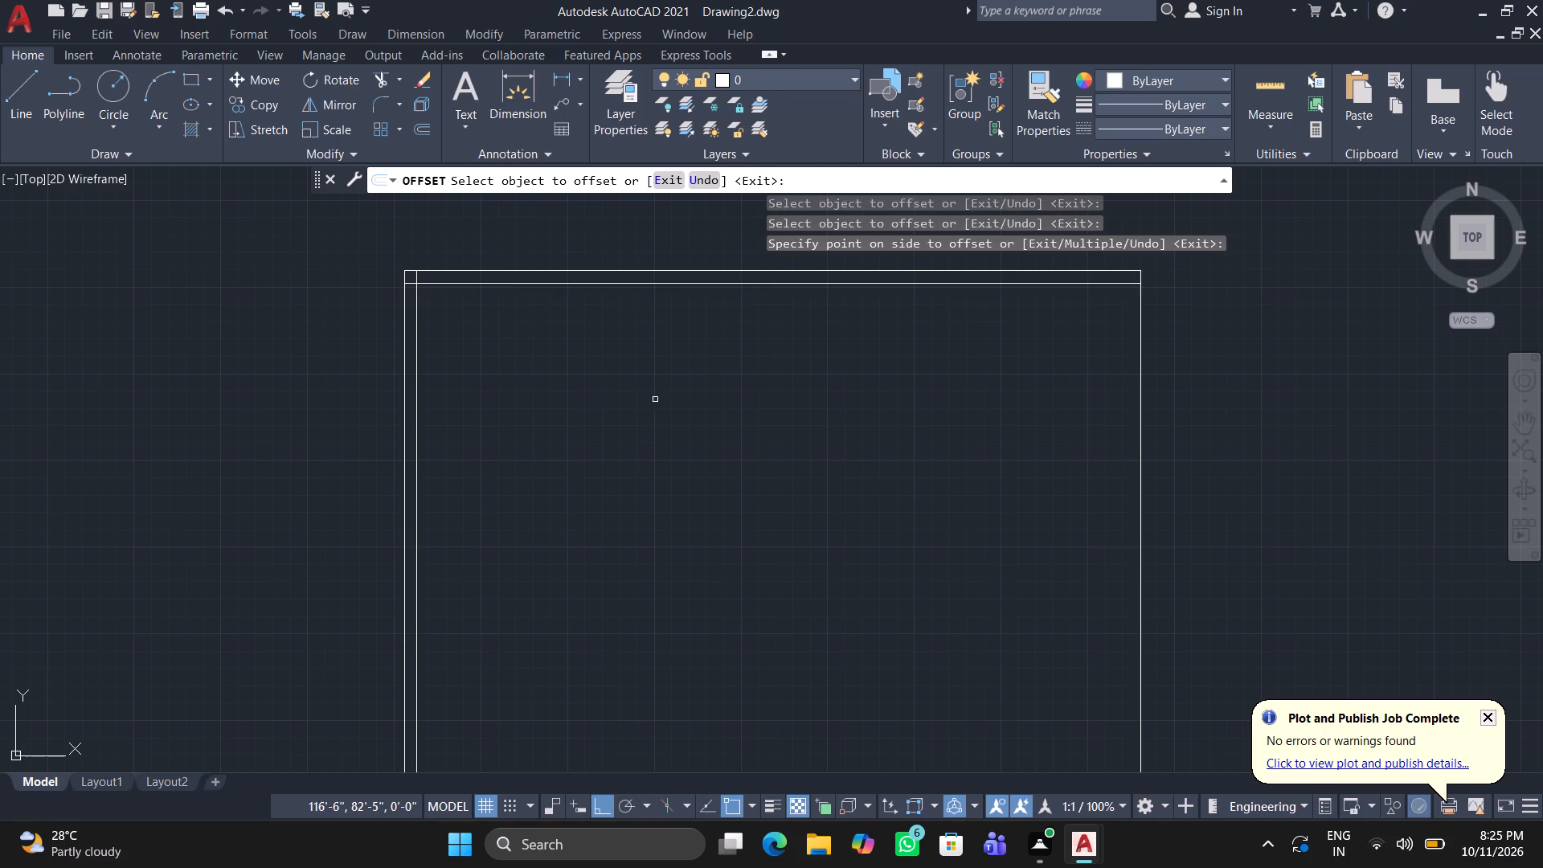
# Offset the right and bottom outline lines inward by the same 9" to complete the outer walls.
pyautogui.moveTo(1140, 388); pyautogui.dragTo(1107, 396)
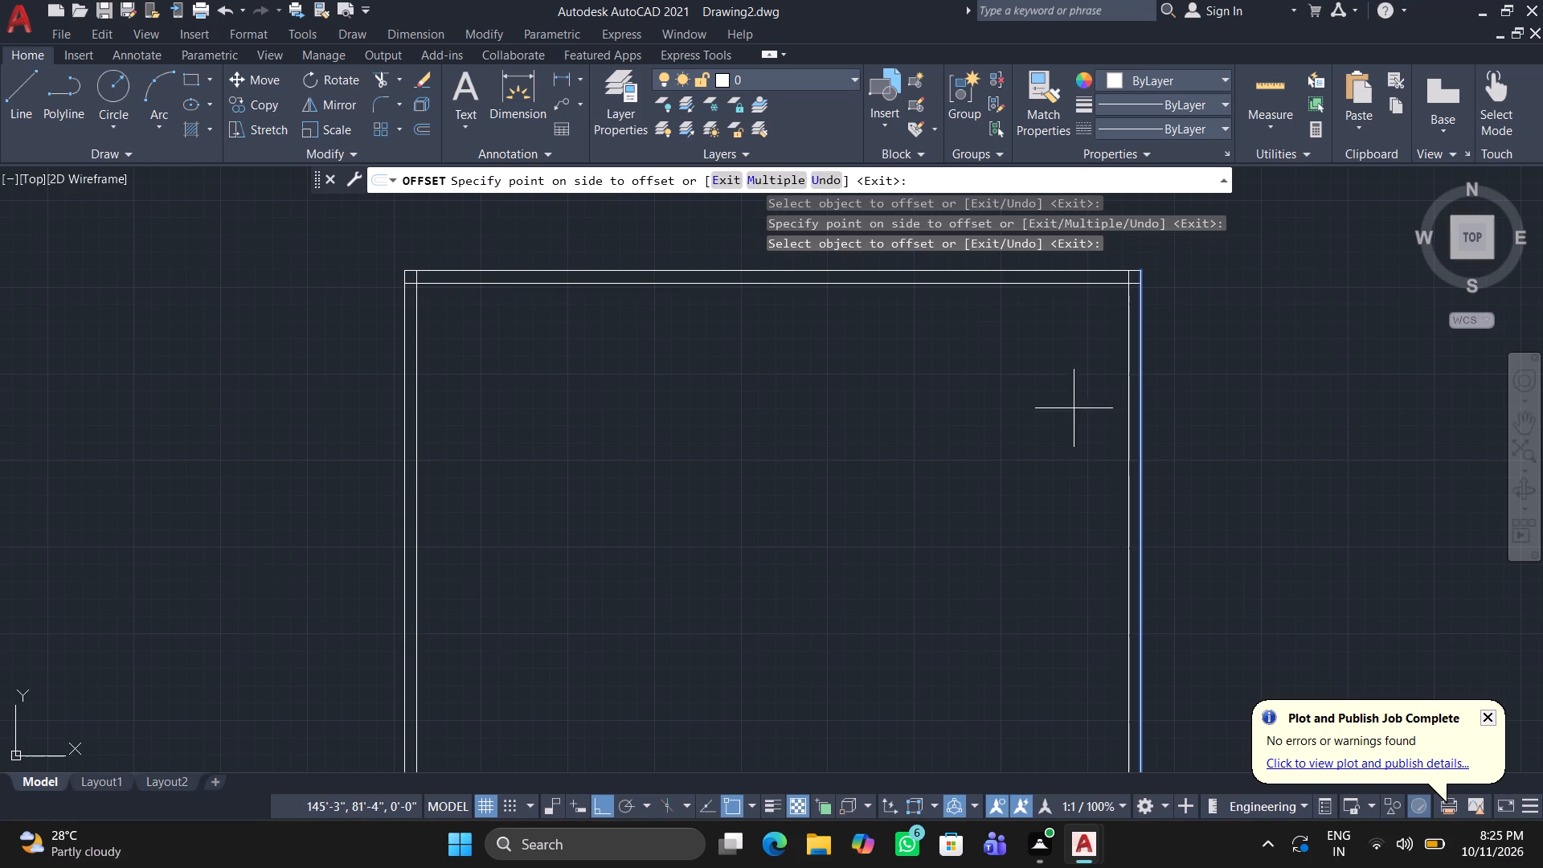
pyautogui.click(1064, 410)
pyautogui.scroll(-3, 910, 557)
pyautogui.moveTo(843, 613); pyautogui.dragTo(702, 281, button='middle')
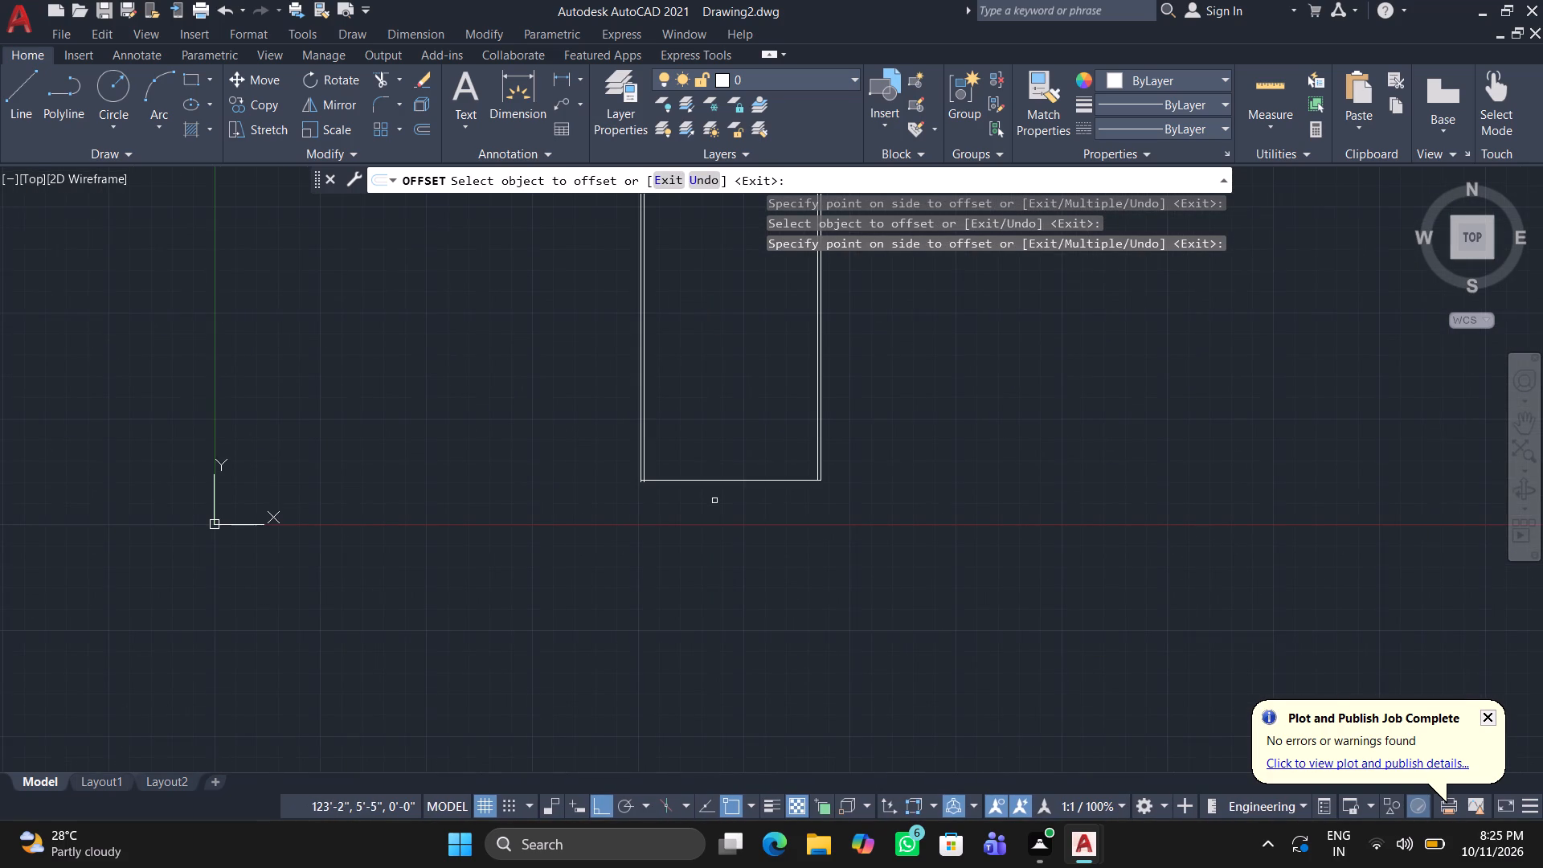
pyautogui.scroll(3, 710, 481)
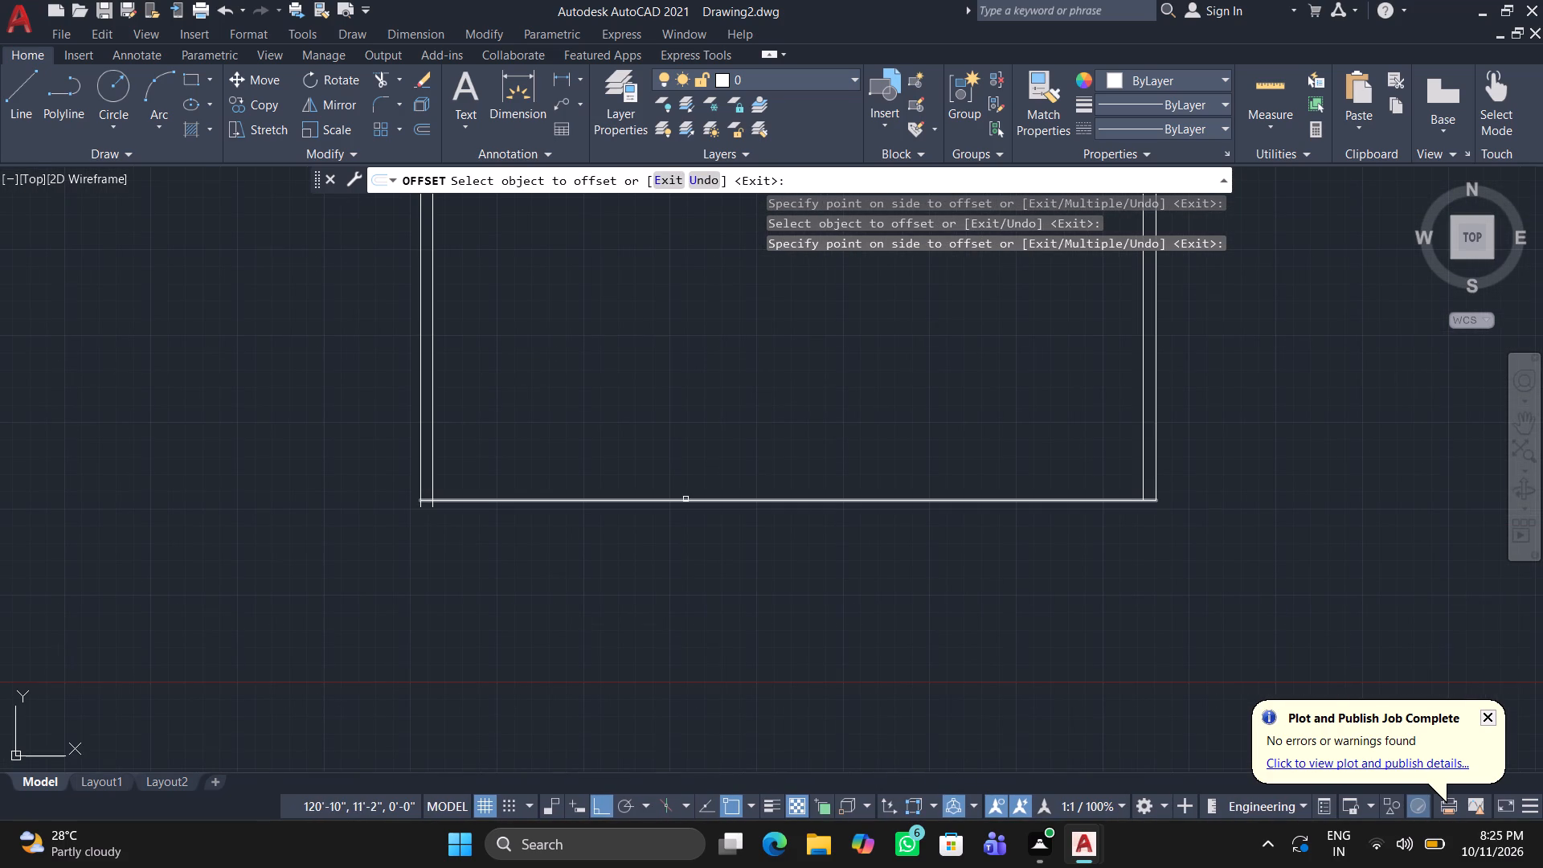
pyautogui.click(685, 501)
pyautogui.click(683, 428)
pyautogui.scroll(-2, 683, 416)
pyautogui.moveTo(647, 352); pyautogui.dragTo(676, 641, button='middle')
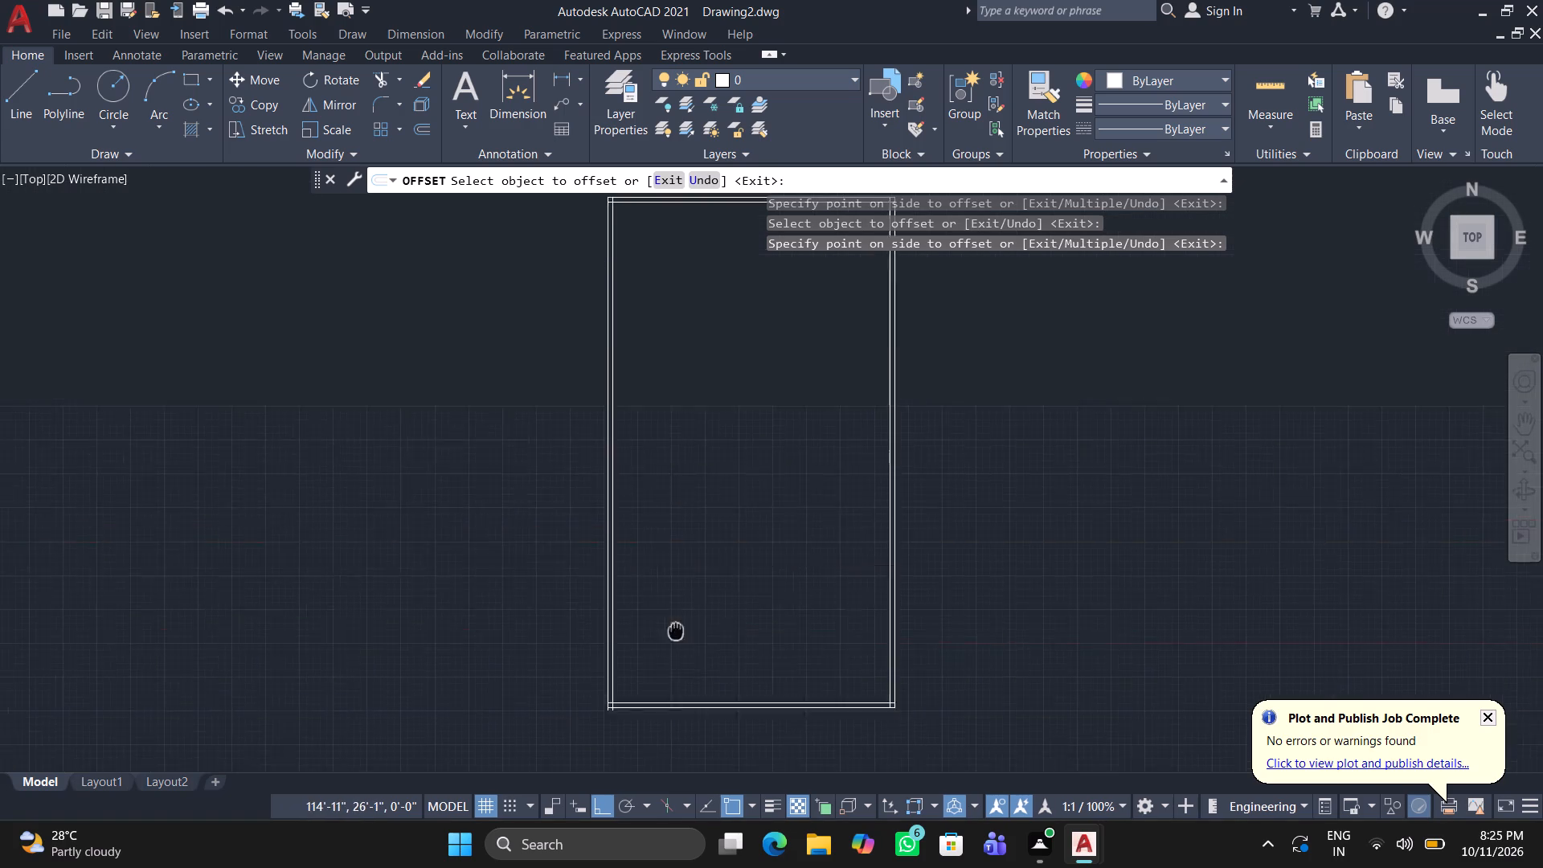
pyautogui.moveTo(676, 641); pyautogui.dragTo(674, 828, button='middle')
pyautogui.scroll(2, 643, 511)
pyautogui.scroll(1, 579, 292)
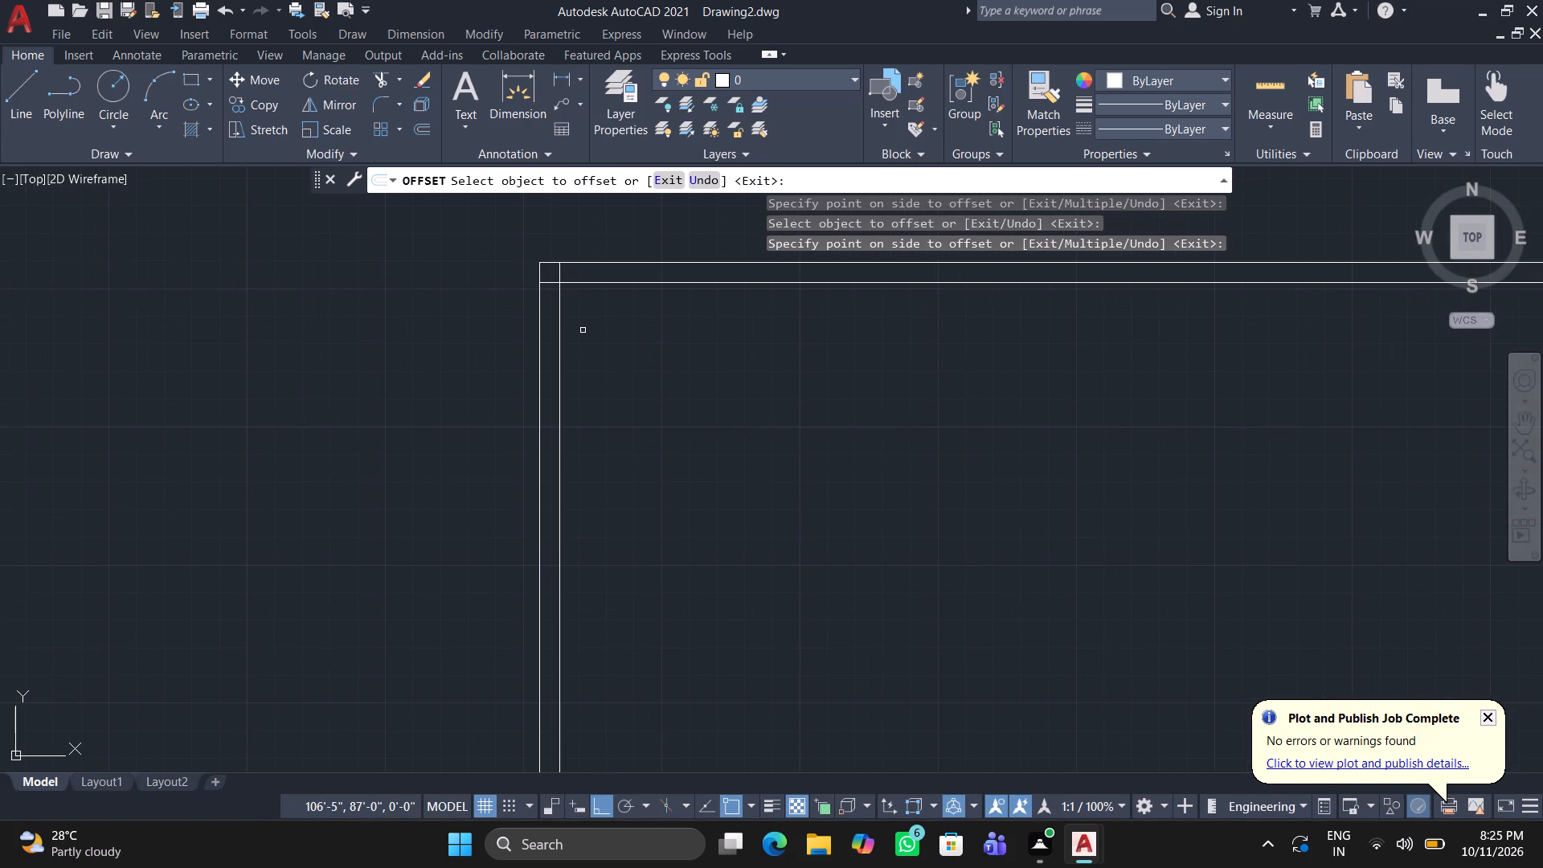
pyautogui.scroll(2, 583, 334)
pyautogui.moveTo(583, 340); pyautogui.dragTo(478, 457, button='middle')
pyautogui.press('Return')
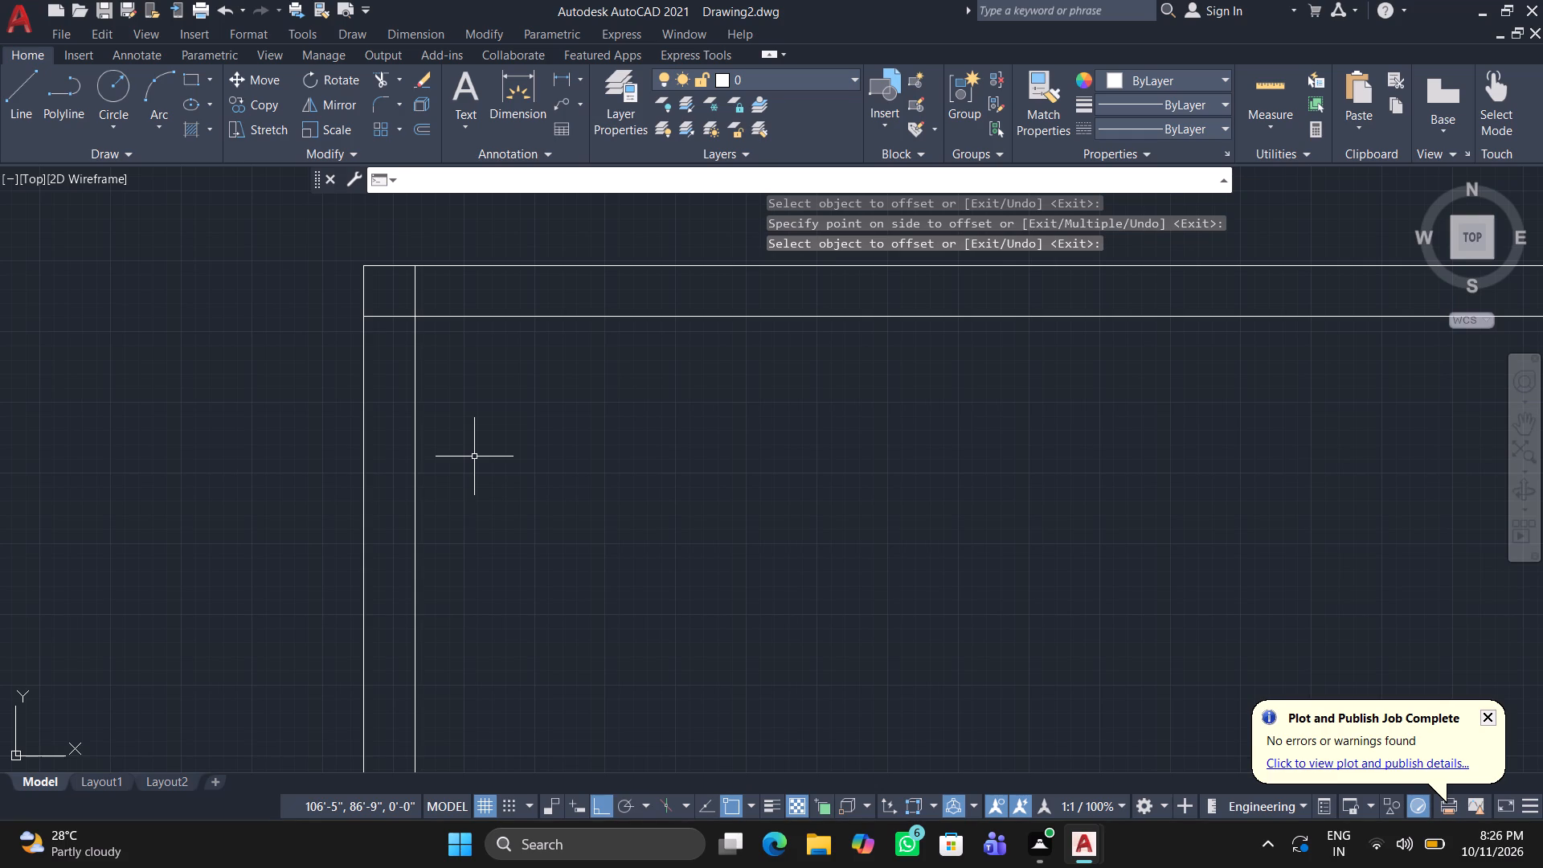
# Offset the top wall's inner line 10'7" downward to mark the first cross wall.
pyautogui.press('o')
pyautogui.press('Return')
pyautogui.write("10'")
pyautogui.press('7')
pyautogui.hotkey('shift', '"')
pyautogui.press('Return')
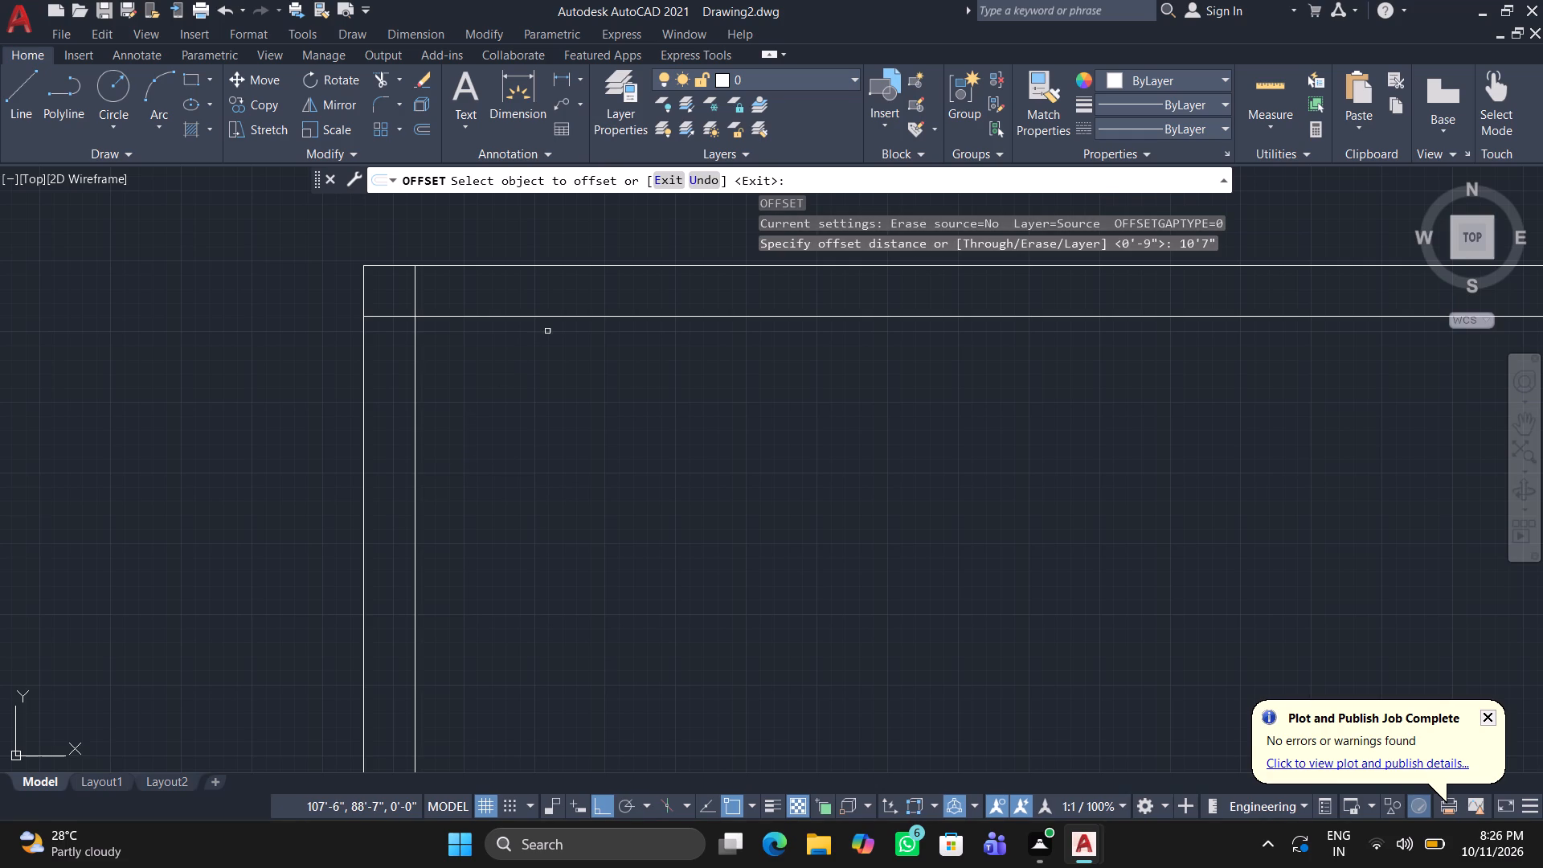
pyautogui.click(563, 315)
pyautogui.scroll(-3, 600, 489)
pyautogui.moveTo(649, 522); pyautogui.dragTo(501, 461, button='middle')
pyautogui.click(501, 460)
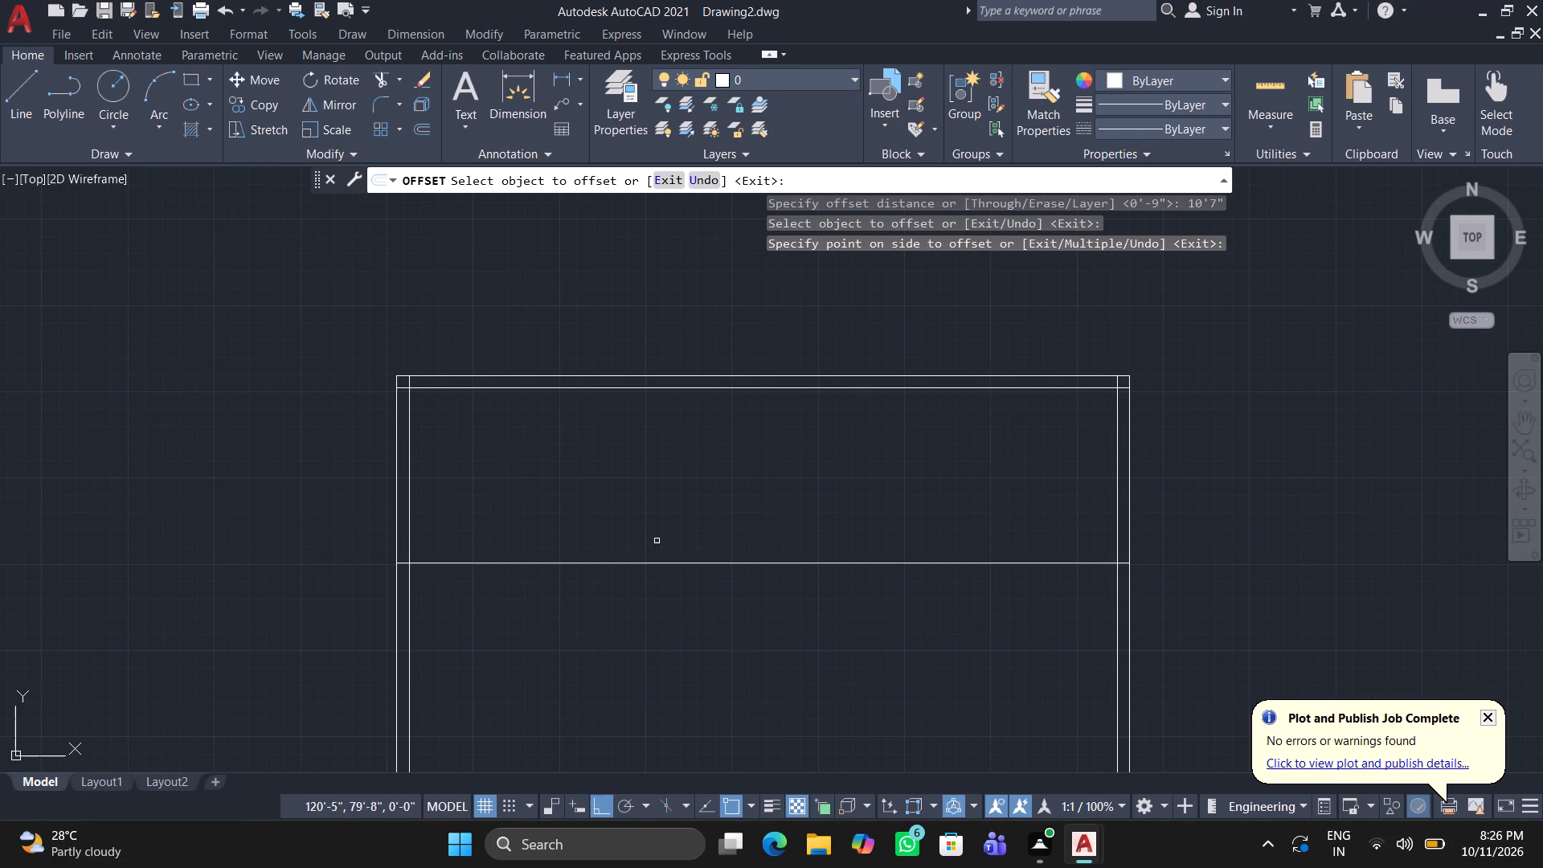
pyautogui.moveTo(667, 599); pyautogui.dragTo(607, 564, button='middle')
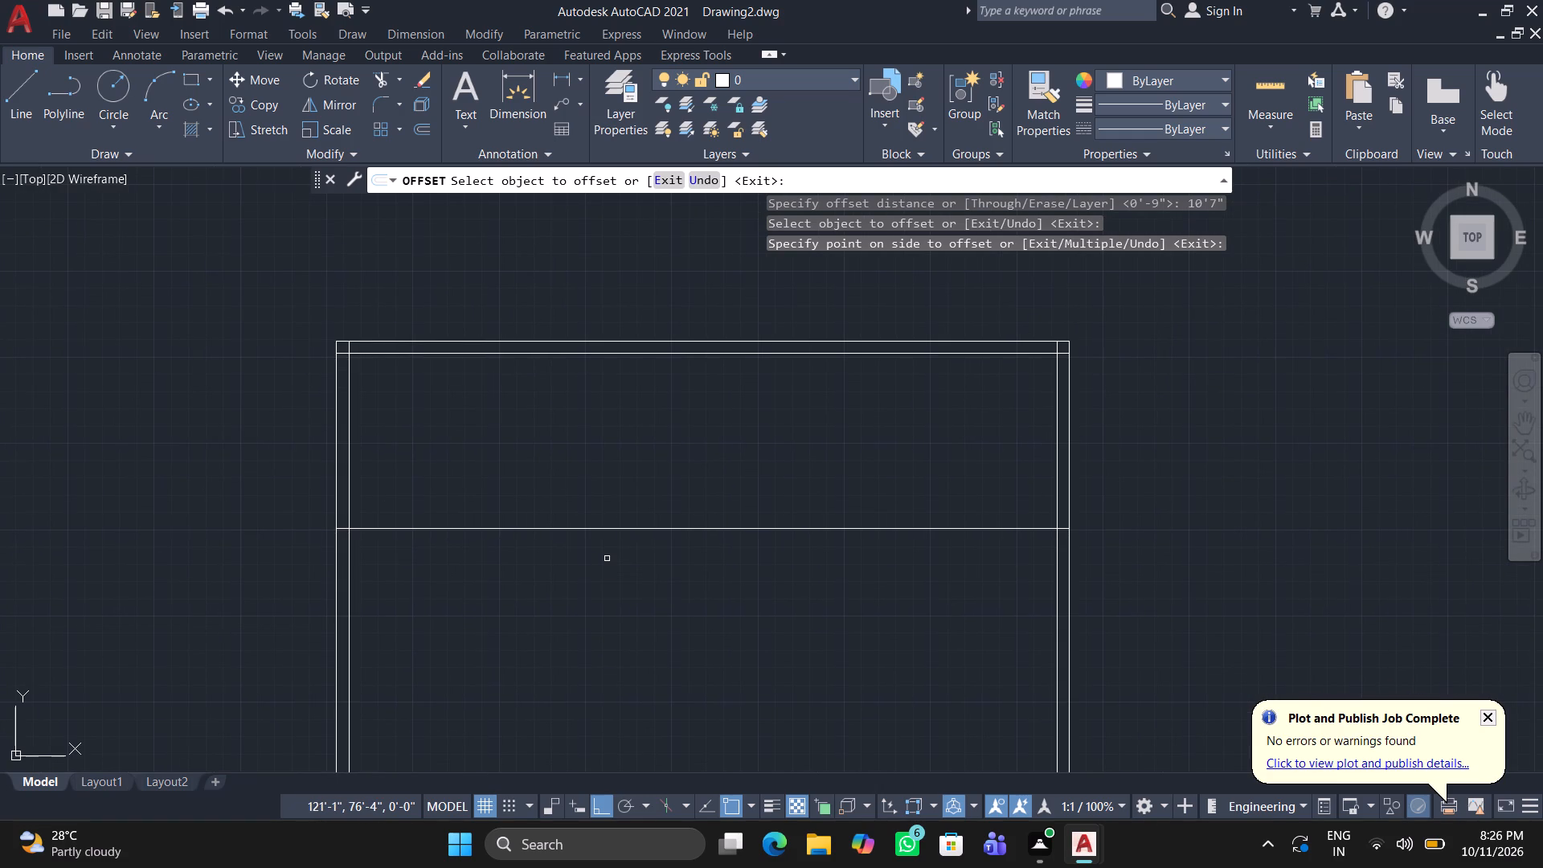
pyautogui.press('space')
# Offset the new cross-wall line 9" downward to give the cross wall its thickness.
pyautogui.press('space')
pyautogui.write('9"')
pyautogui.press('Return')
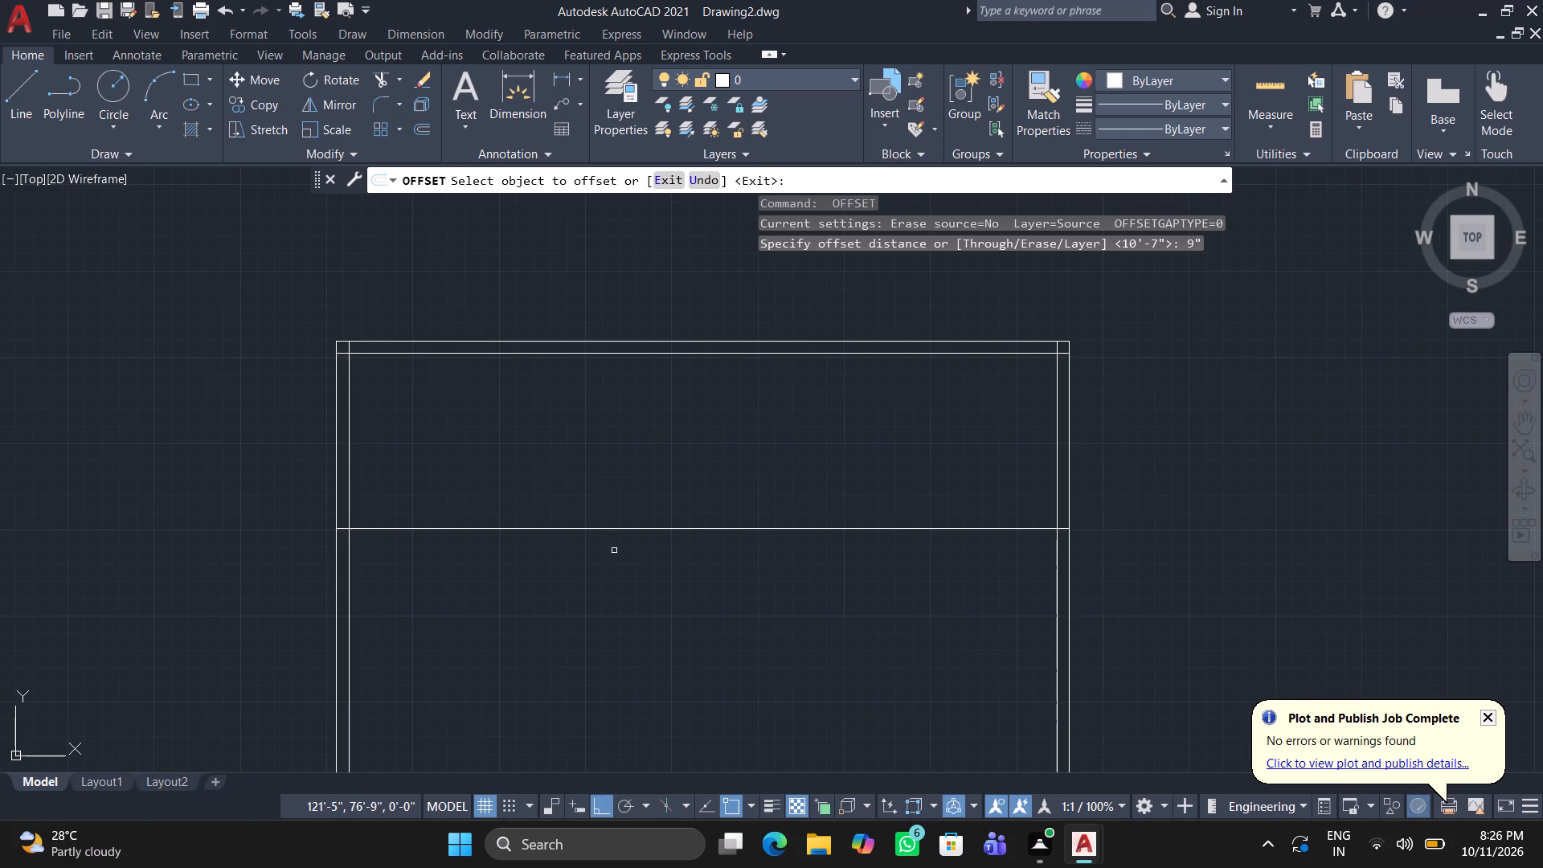
pyautogui.moveTo(628, 529); pyautogui.dragTo(635, 544)
pyautogui.click(636, 586)
pyautogui.press('Return')
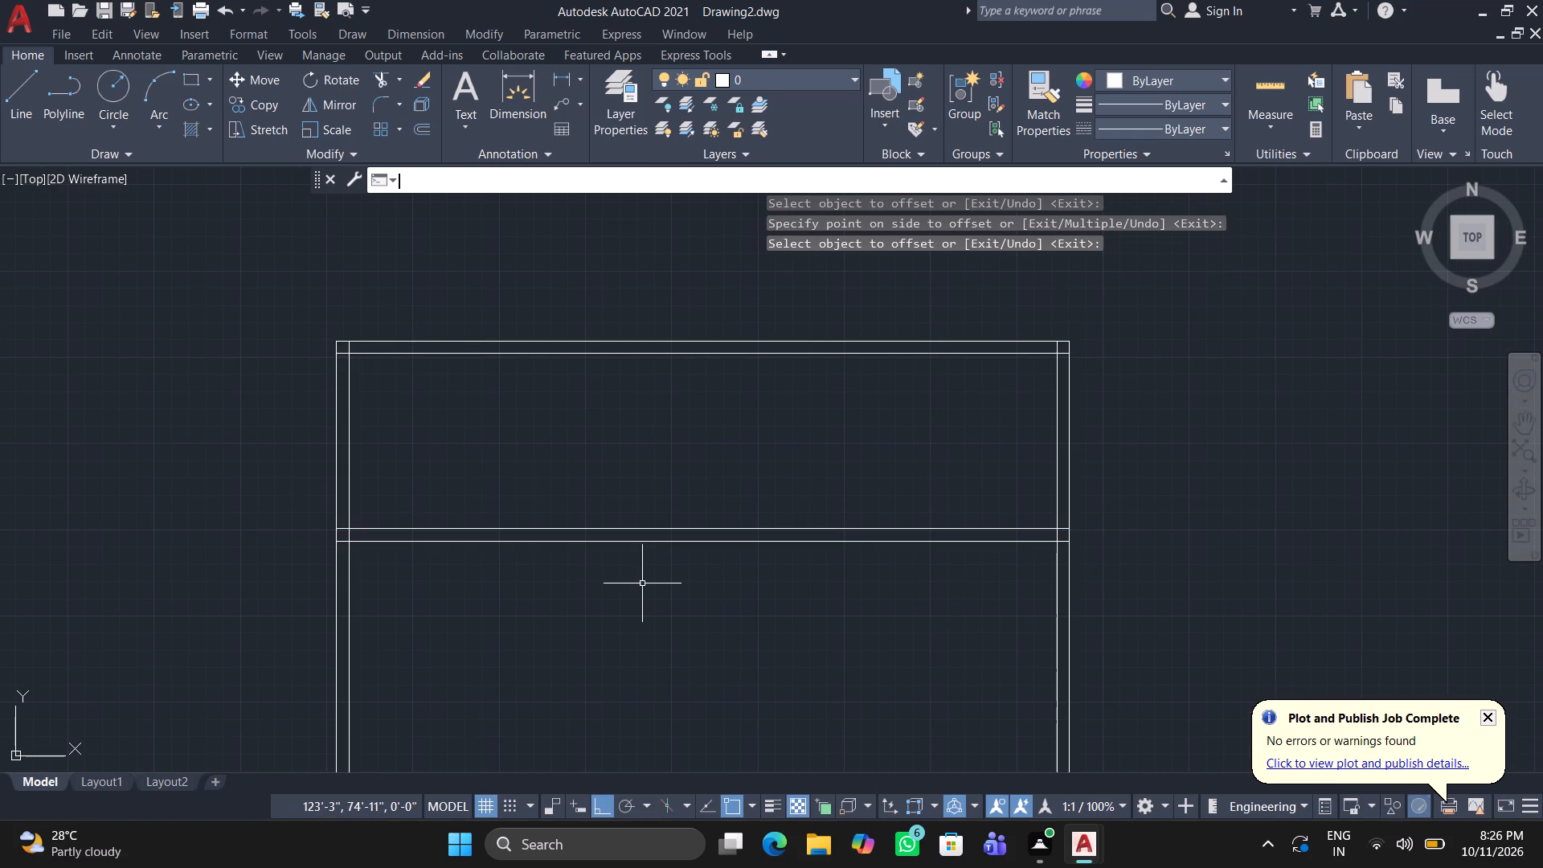
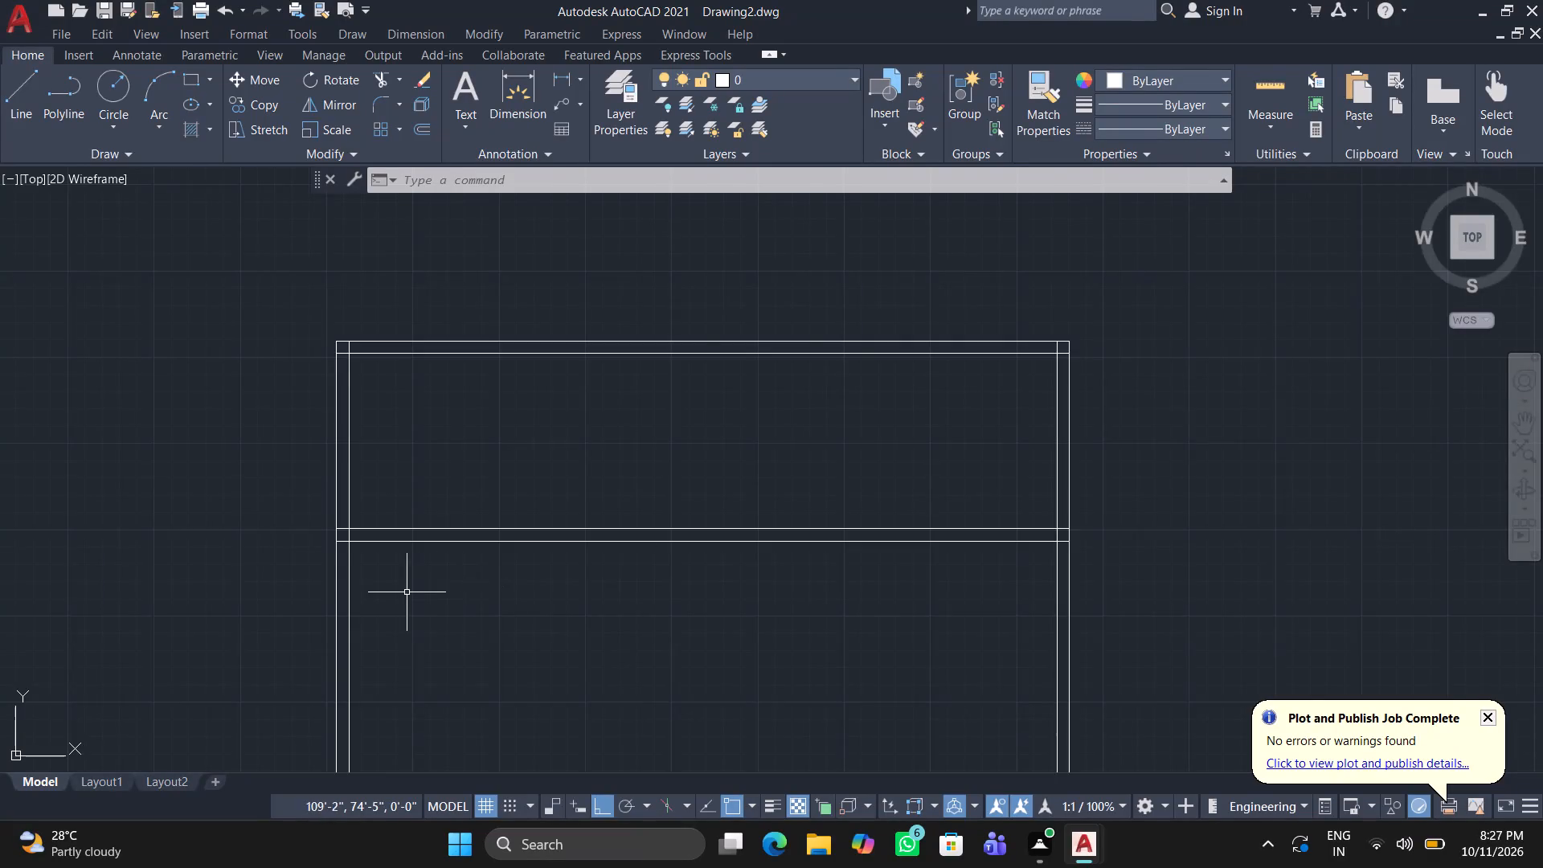
# Offset the first cross wall's lower line 13' downward to mark the second cross wall.
pyautogui.scroll(1, 397, 591)
pyautogui.moveTo(379, 590); pyautogui.dragTo(452, 496, button='middle')
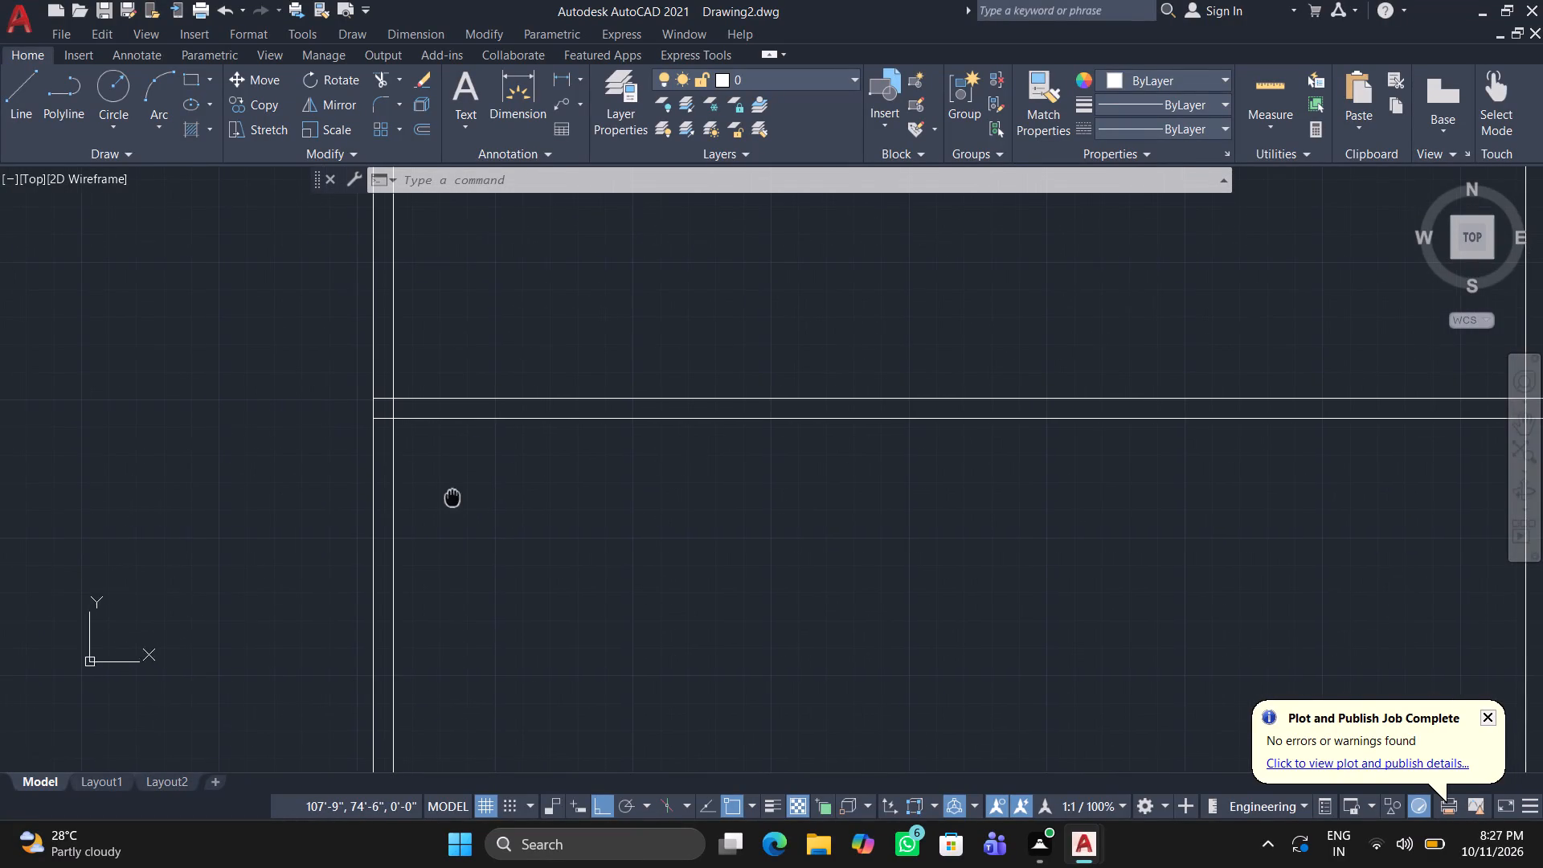
pyautogui.press('o')
pyautogui.press('Return')
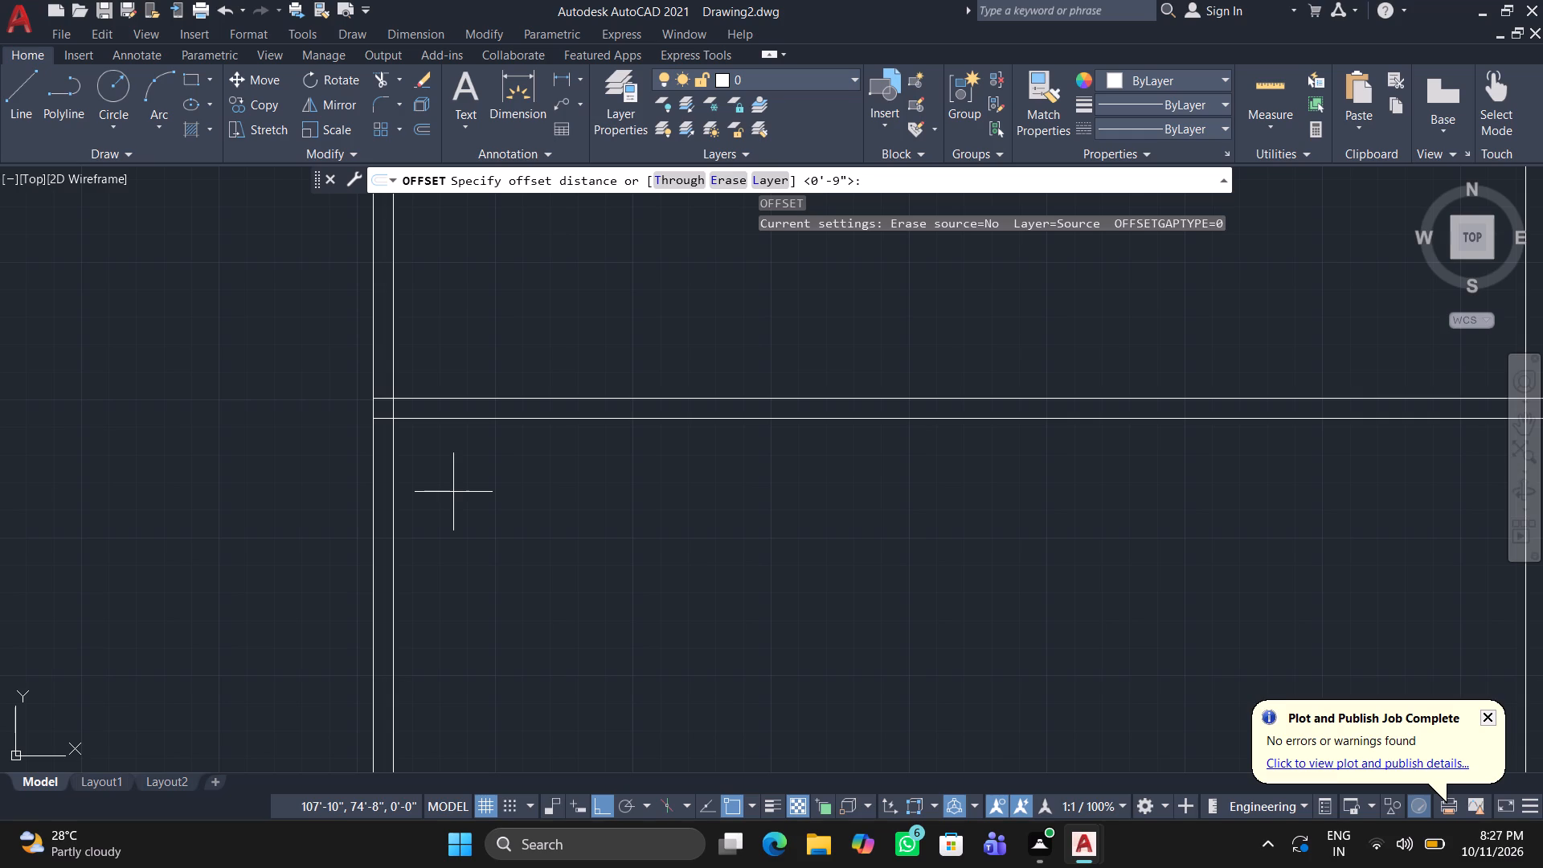
pyautogui.write("13'")
pyautogui.press('Return')
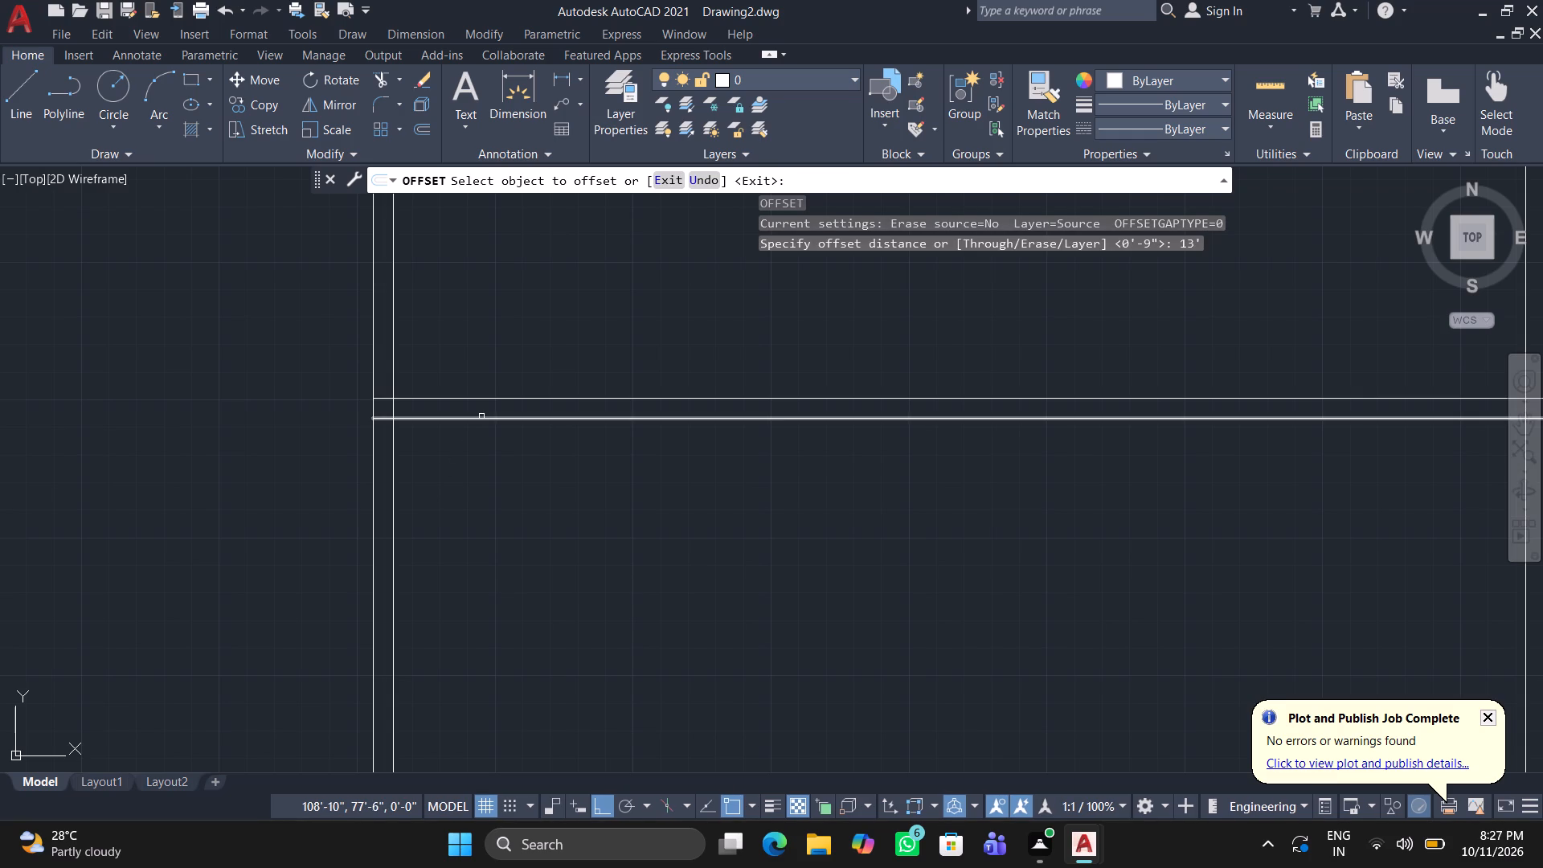
pyautogui.moveTo(481, 417); pyautogui.dragTo(485, 432)
pyautogui.scroll(-3, 527, 547)
pyautogui.moveTo(540, 561); pyautogui.dragTo(487, 498, button='middle')
pyautogui.click(490, 496)
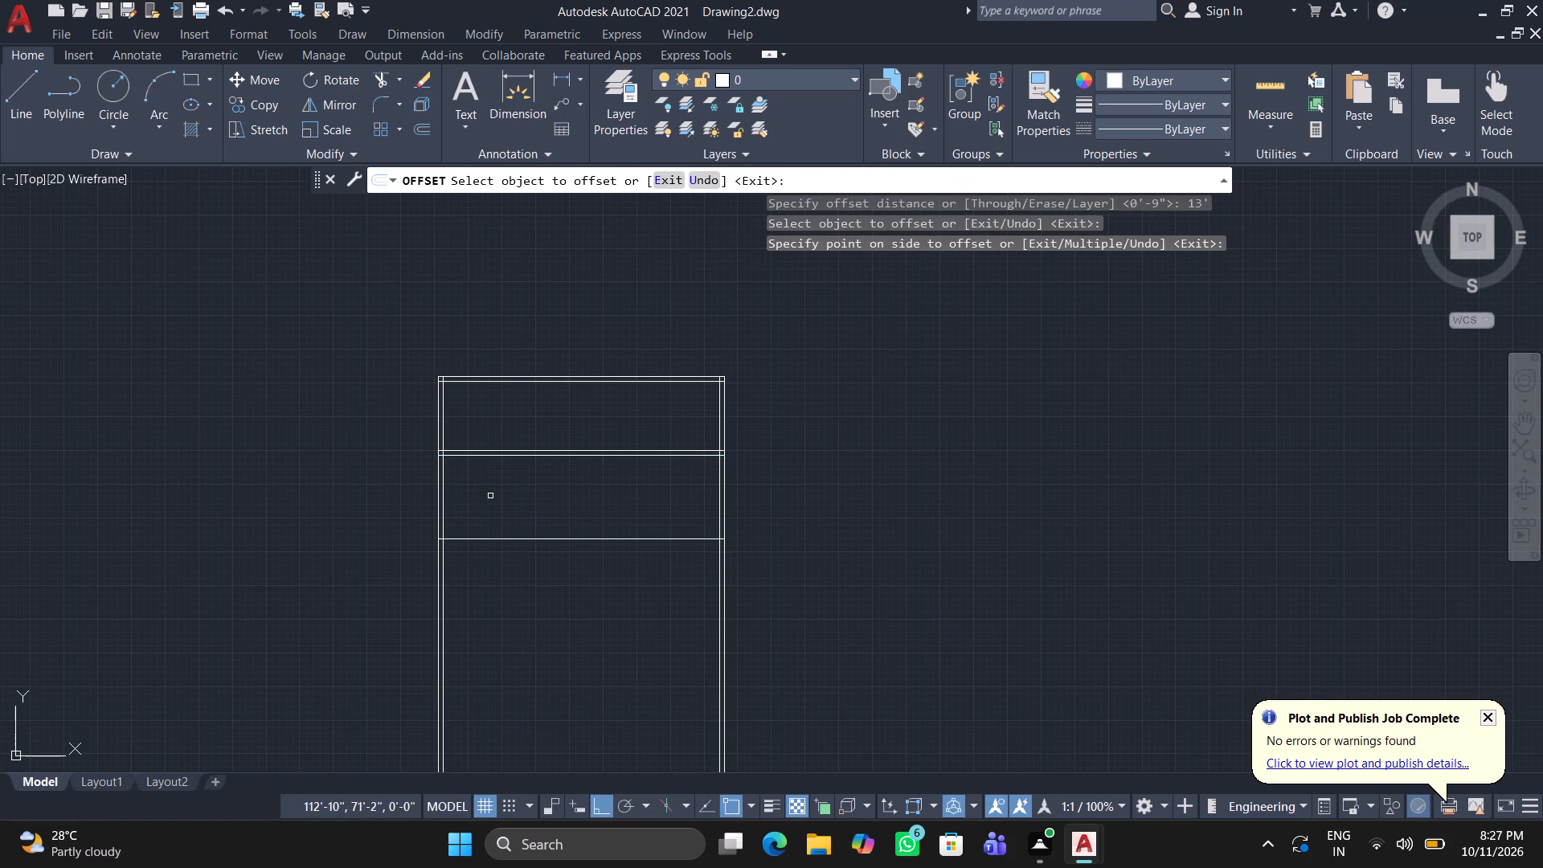
pyautogui.press('space')
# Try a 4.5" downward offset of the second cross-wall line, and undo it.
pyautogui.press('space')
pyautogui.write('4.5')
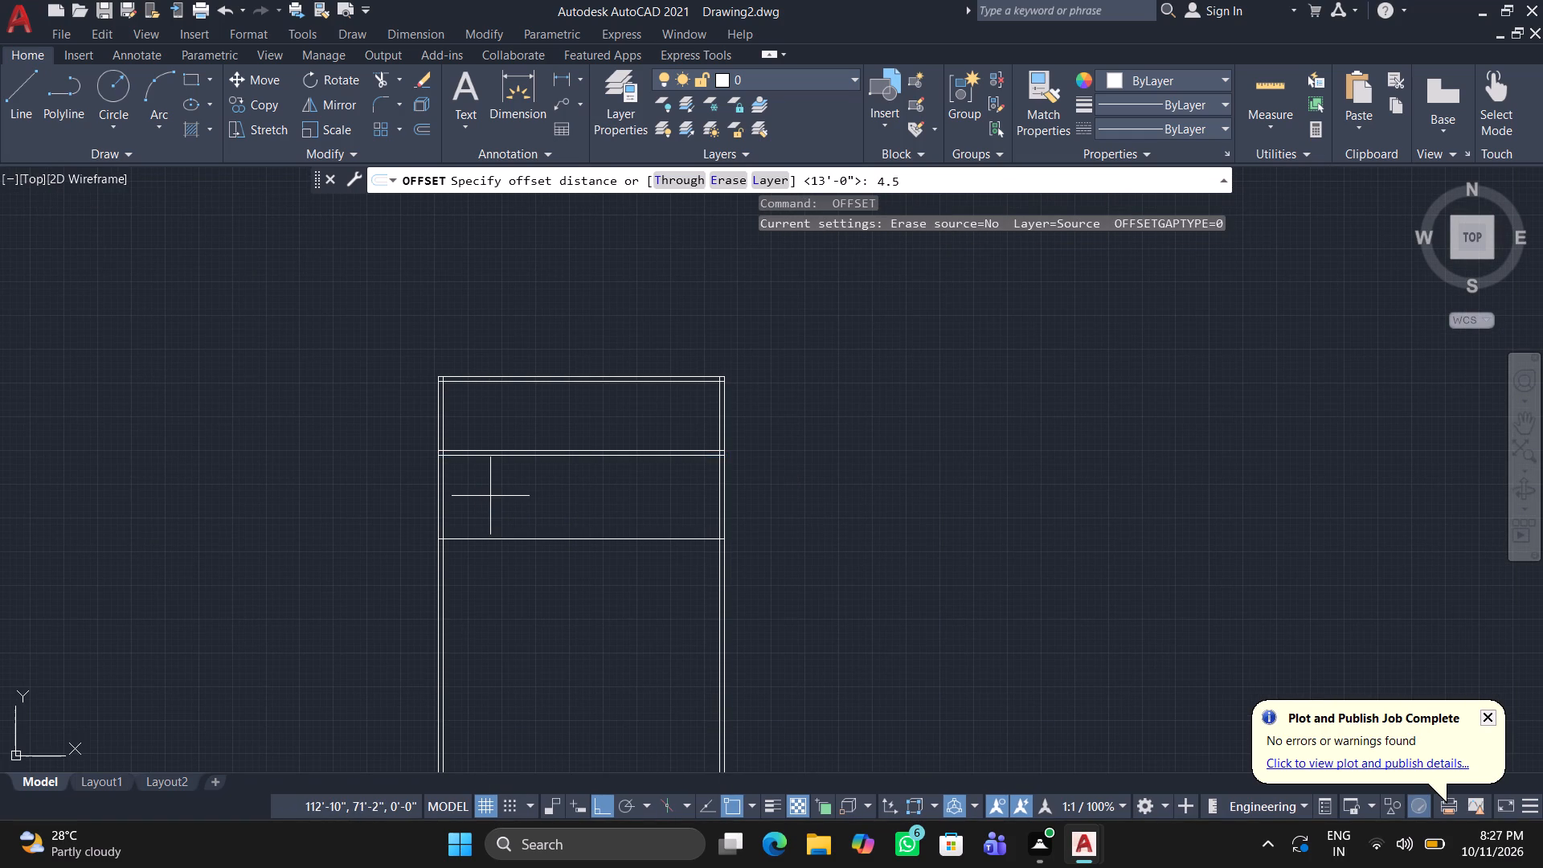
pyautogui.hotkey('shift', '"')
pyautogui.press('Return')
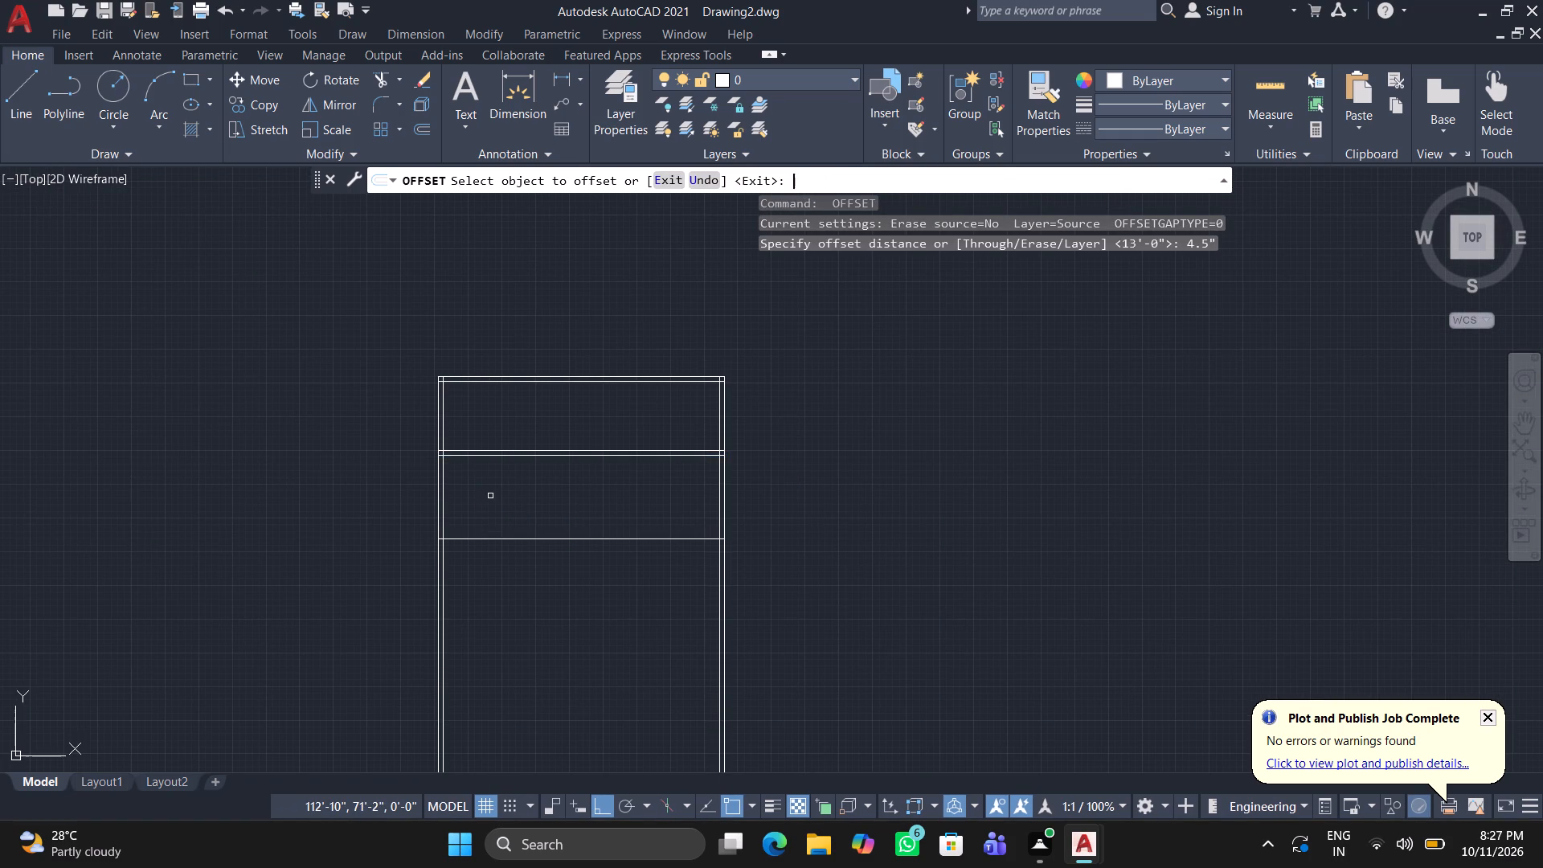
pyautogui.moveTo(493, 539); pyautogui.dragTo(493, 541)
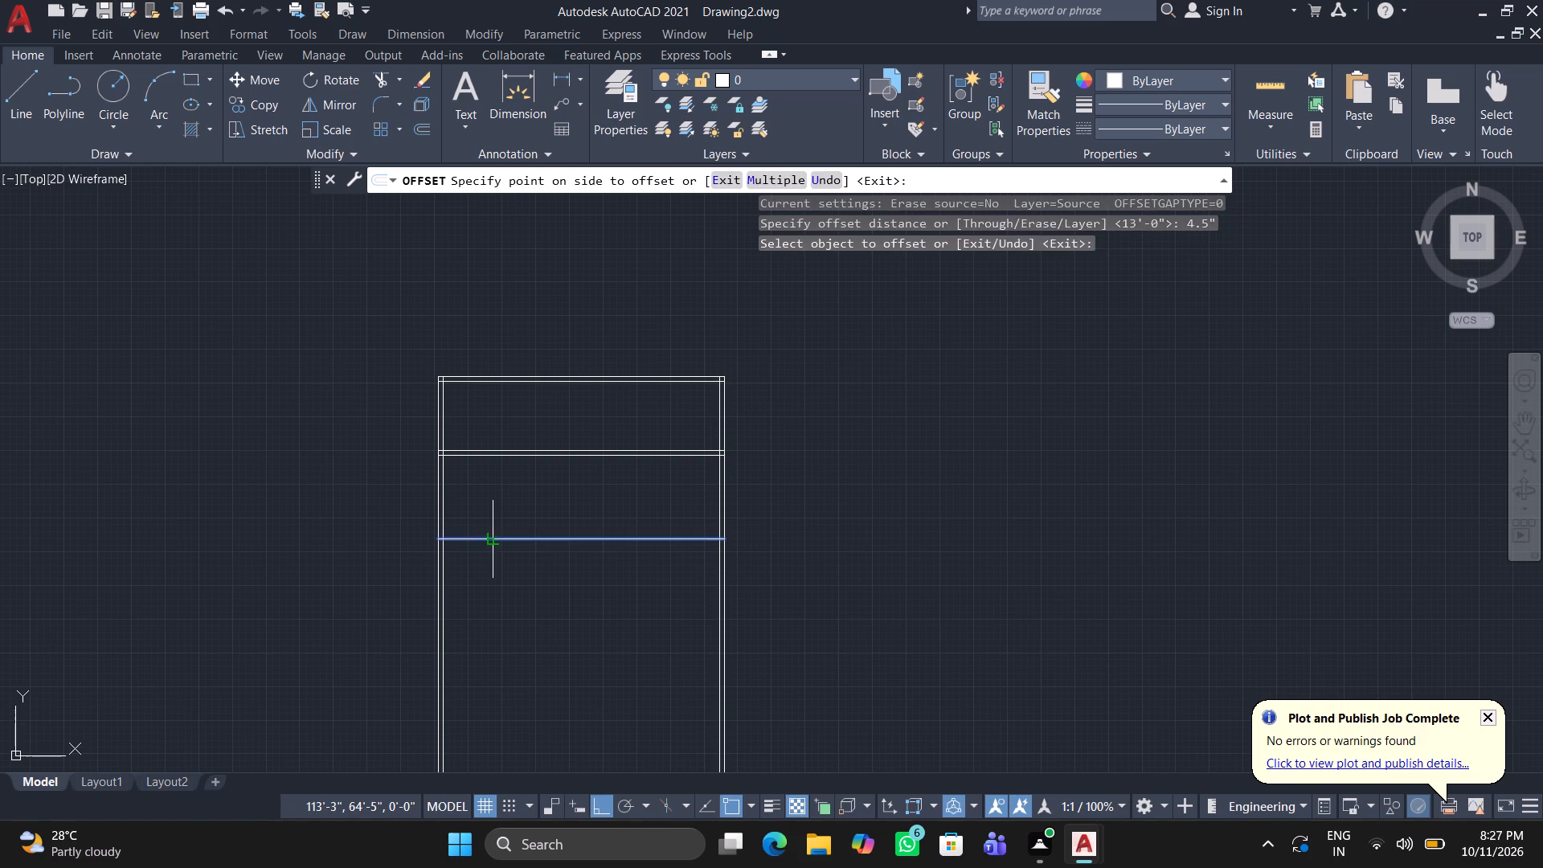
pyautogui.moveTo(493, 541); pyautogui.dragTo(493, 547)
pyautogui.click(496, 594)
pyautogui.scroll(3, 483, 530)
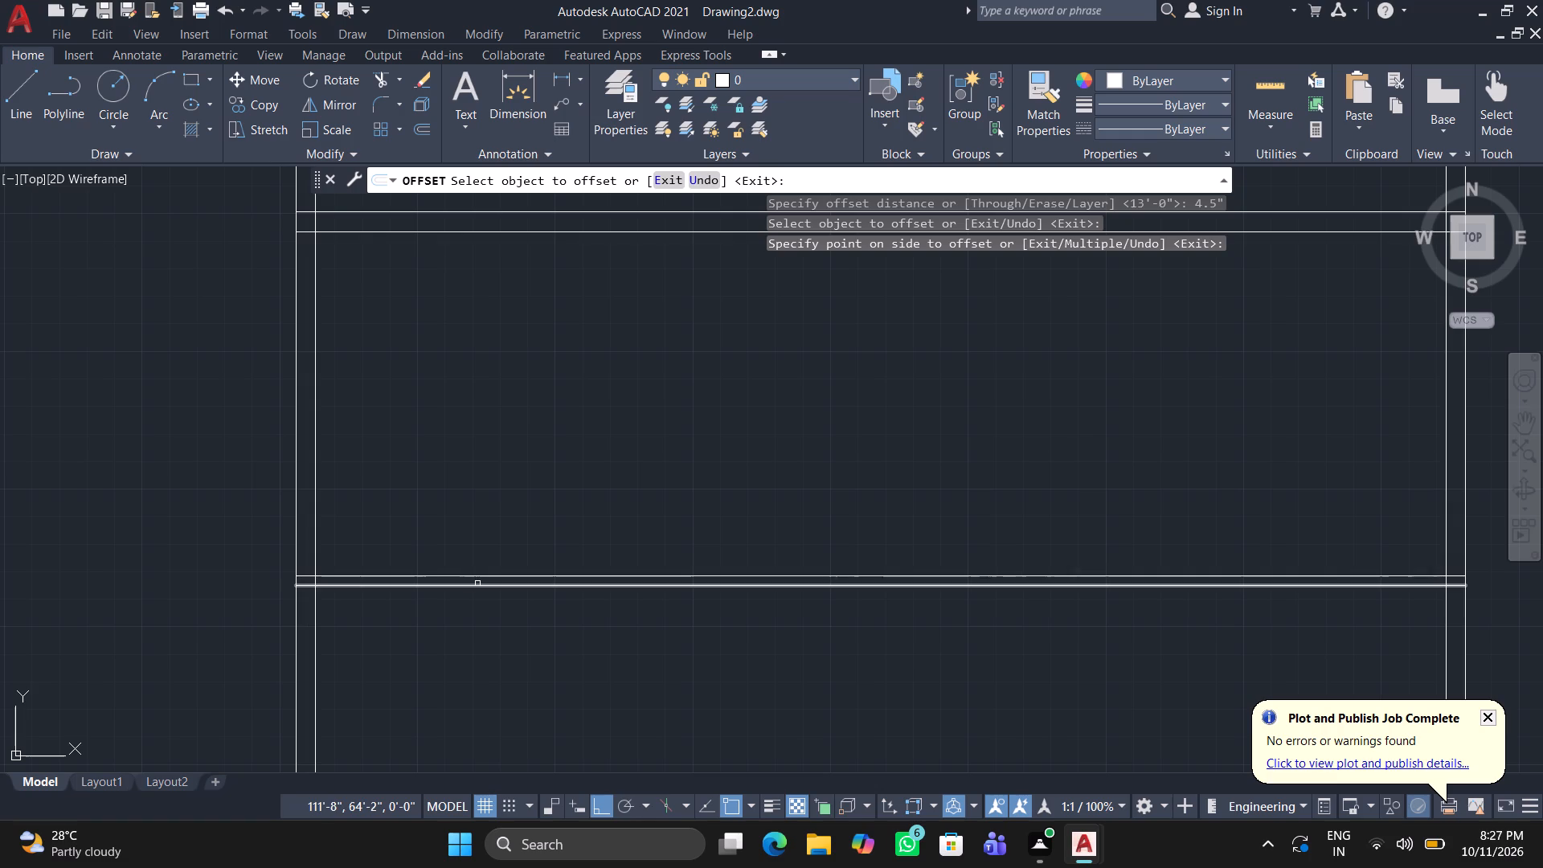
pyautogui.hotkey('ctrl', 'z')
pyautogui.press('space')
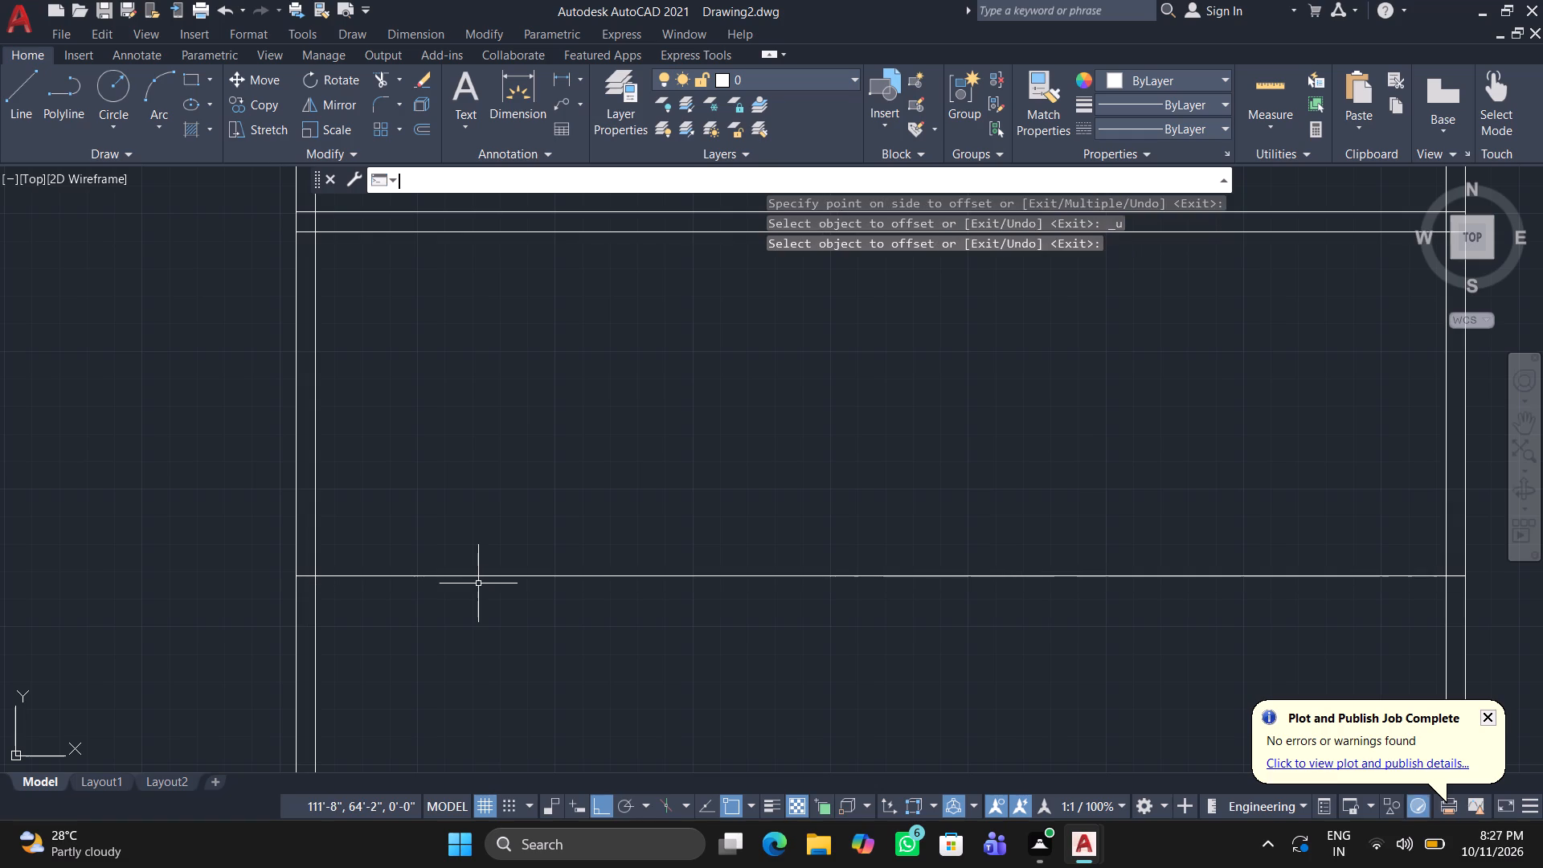
# Offset the second cross-wall line 9" downward to give the wall its thickness.
pyautogui.press('space')
pyautogui.write('9"')
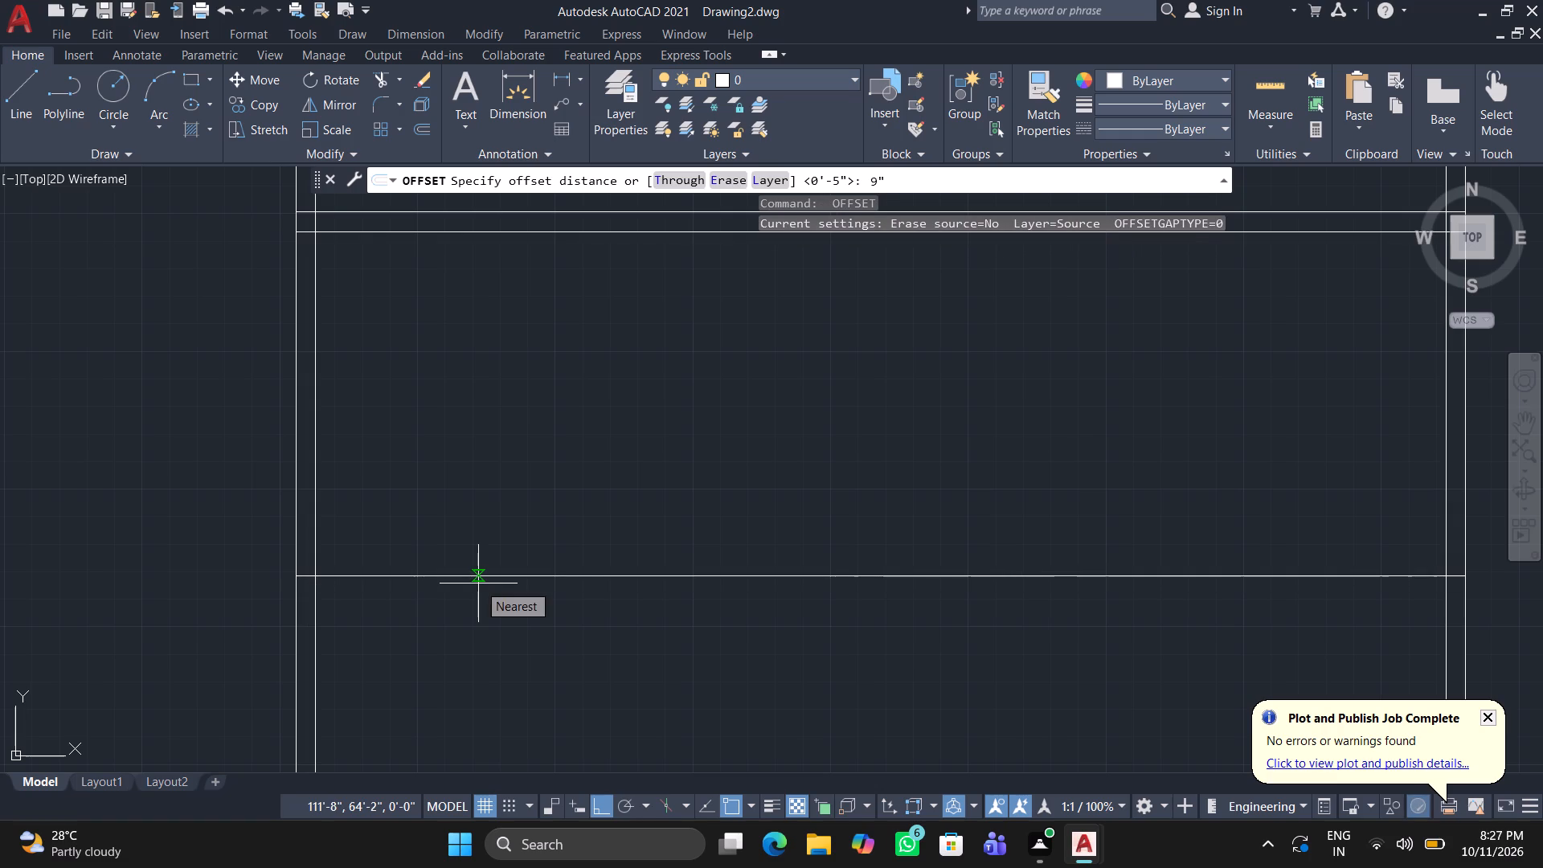
pyautogui.press('Return')
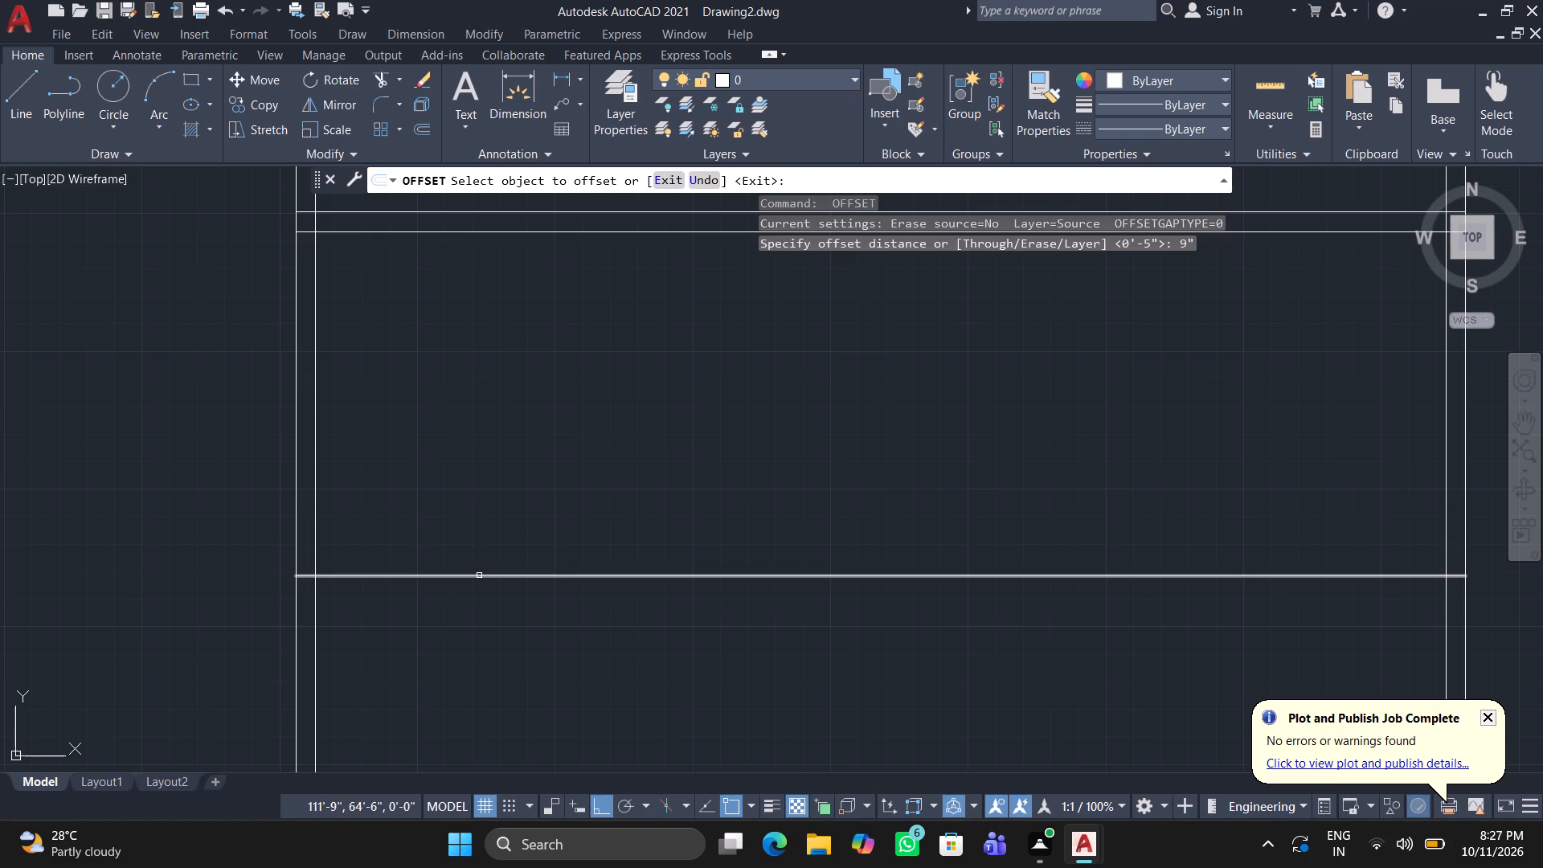
pyautogui.moveTo(481, 574); pyautogui.dragTo(467, 602)
pyautogui.click(460, 622)
pyautogui.press('space')
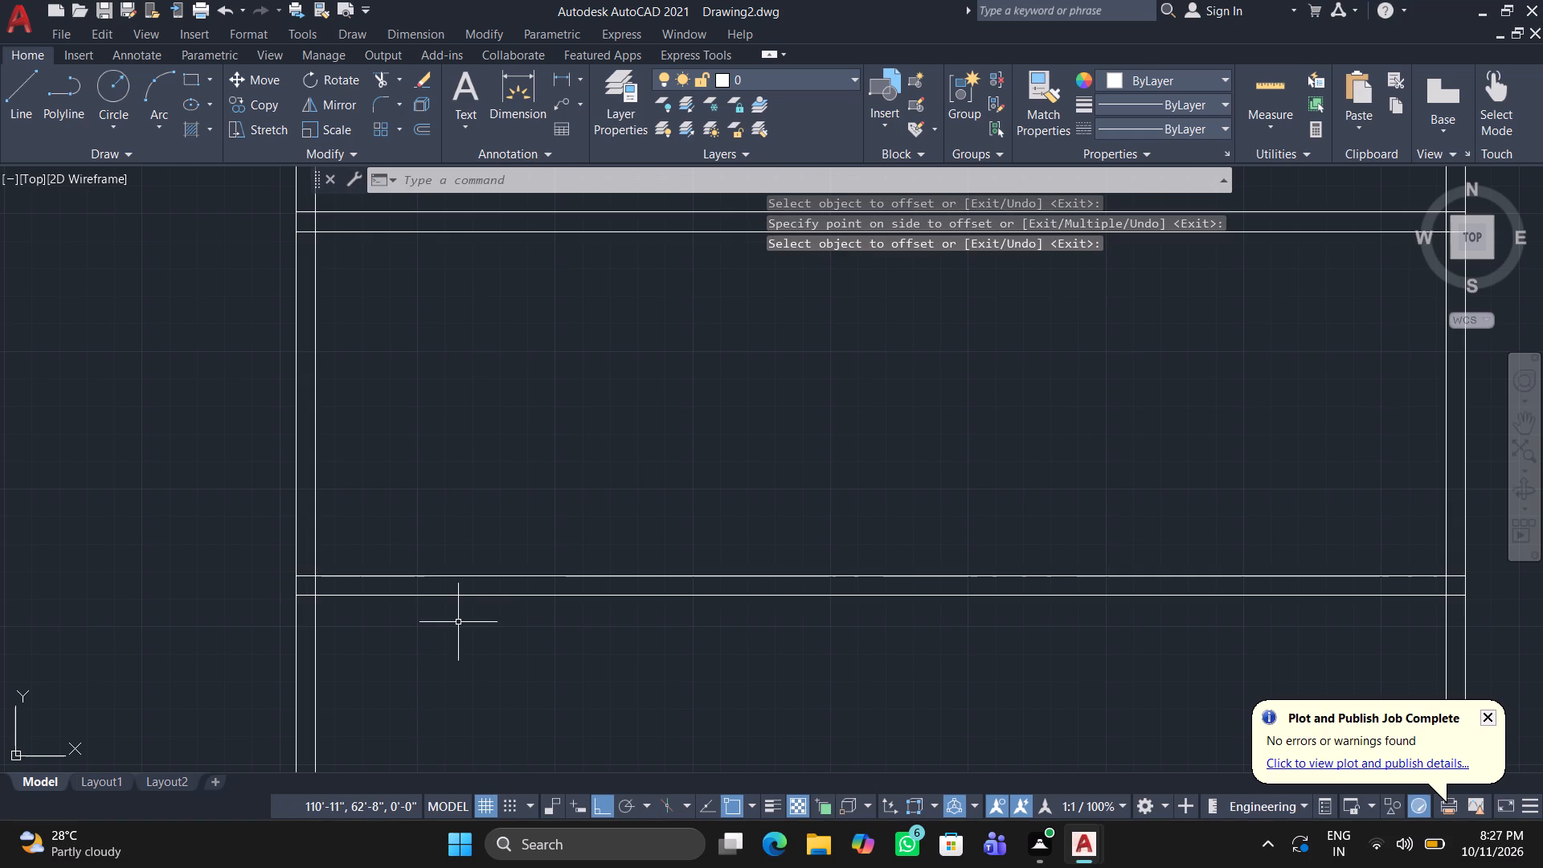
# Offset the left outer wall's inner line 7' to the right to mark the first vertical partition.
pyautogui.scroll(1, 364, 518)
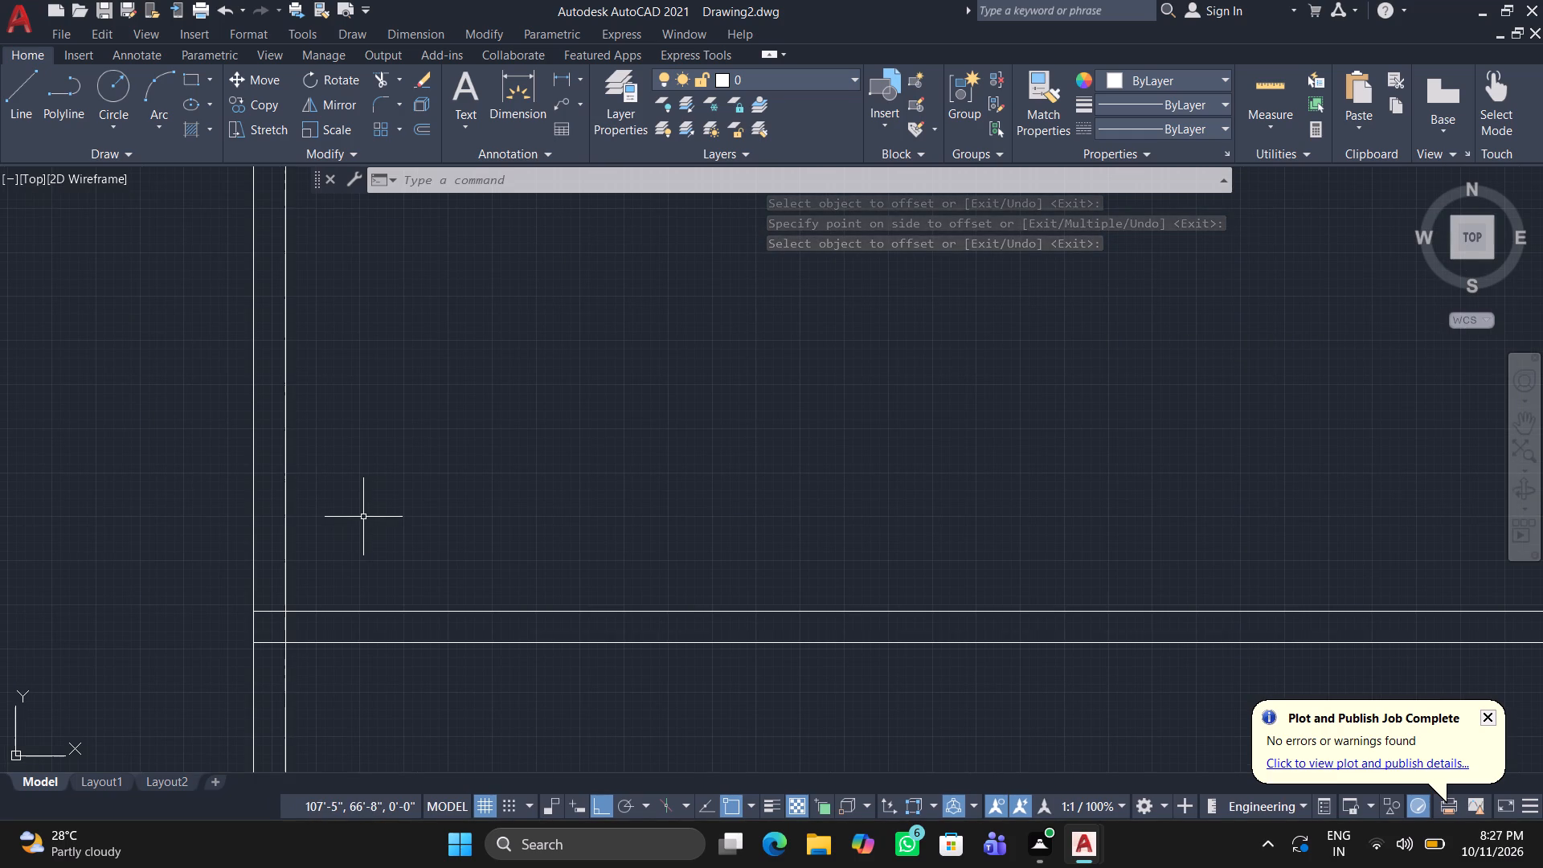
pyautogui.press('o')
pyautogui.press('Return')
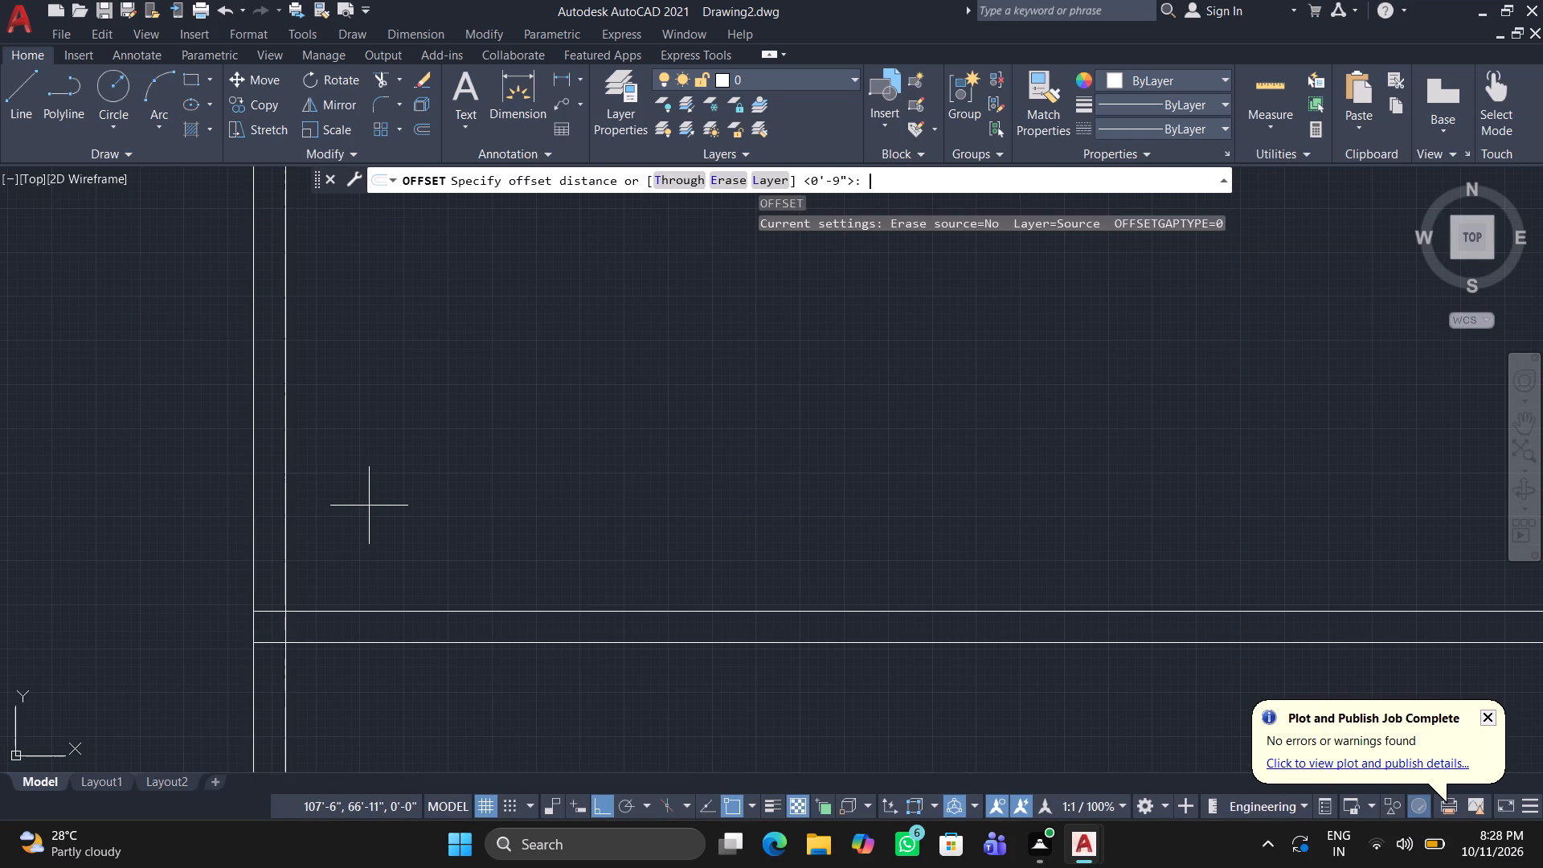
pyautogui.write("7'")
pyautogui.press('Return')
pyautogui.click(284, 481)
pyautogui.click(460, 481)
pyautogui.press('space')
# Offset the new vertical partition line 9" to the right to give the partition its thickness.
pyautogui.press('space')
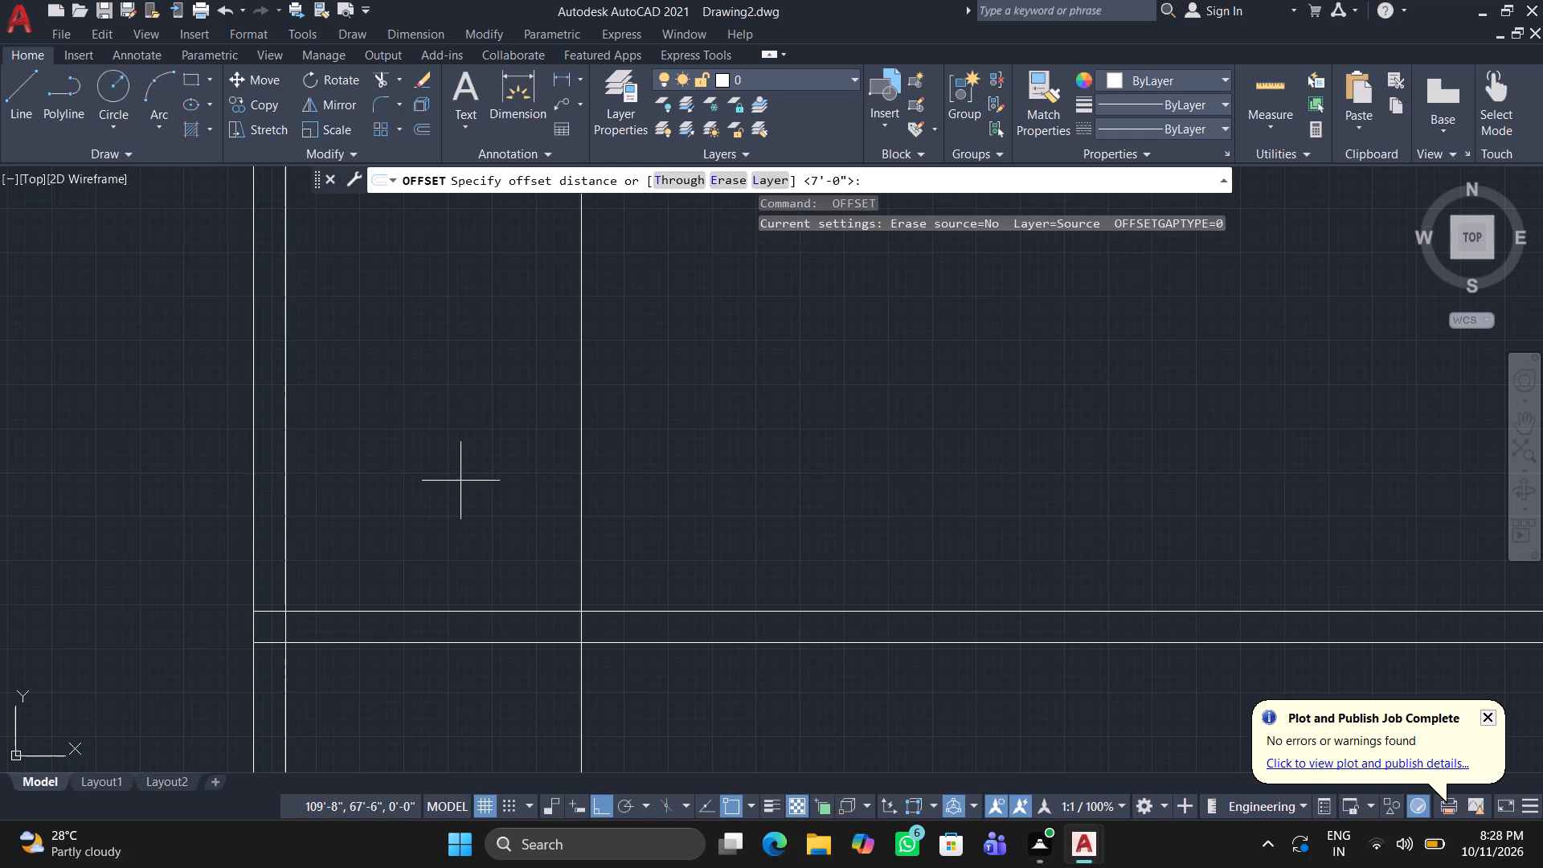
pyautogui.write('9"')
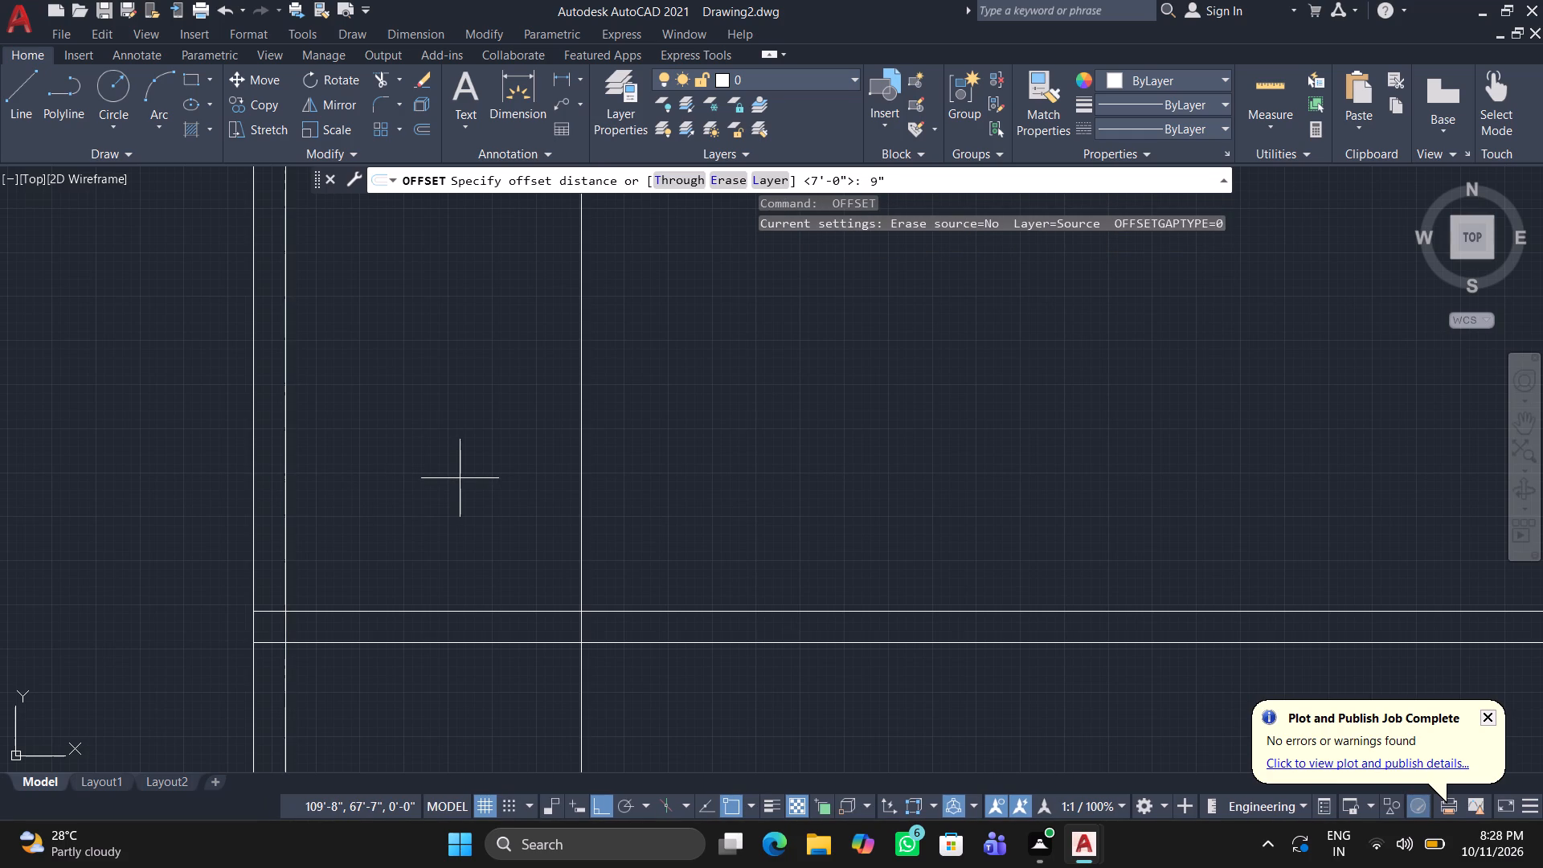
pyautogui.press('Return')
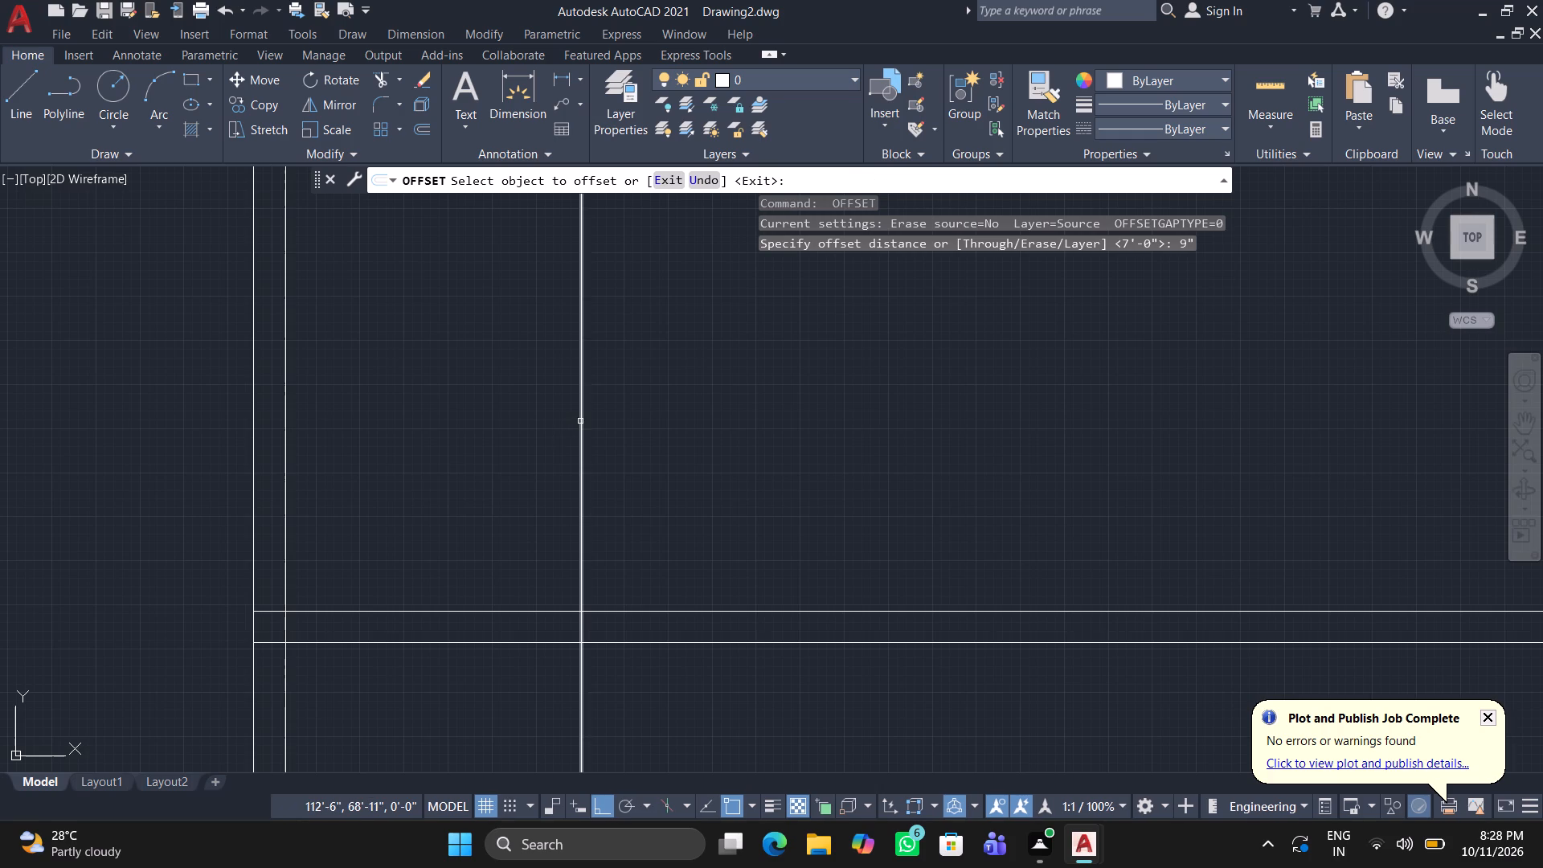
pyautogui.click(580, 421)
pyautogui.click(630, 416)
pyautogui.press('space')
# Offset the first partition's right-hand line 15'4" to the right to mark the second vertical partition.
pyautogui.press('space')
pyautogui.scroll(-2, 718, 386)
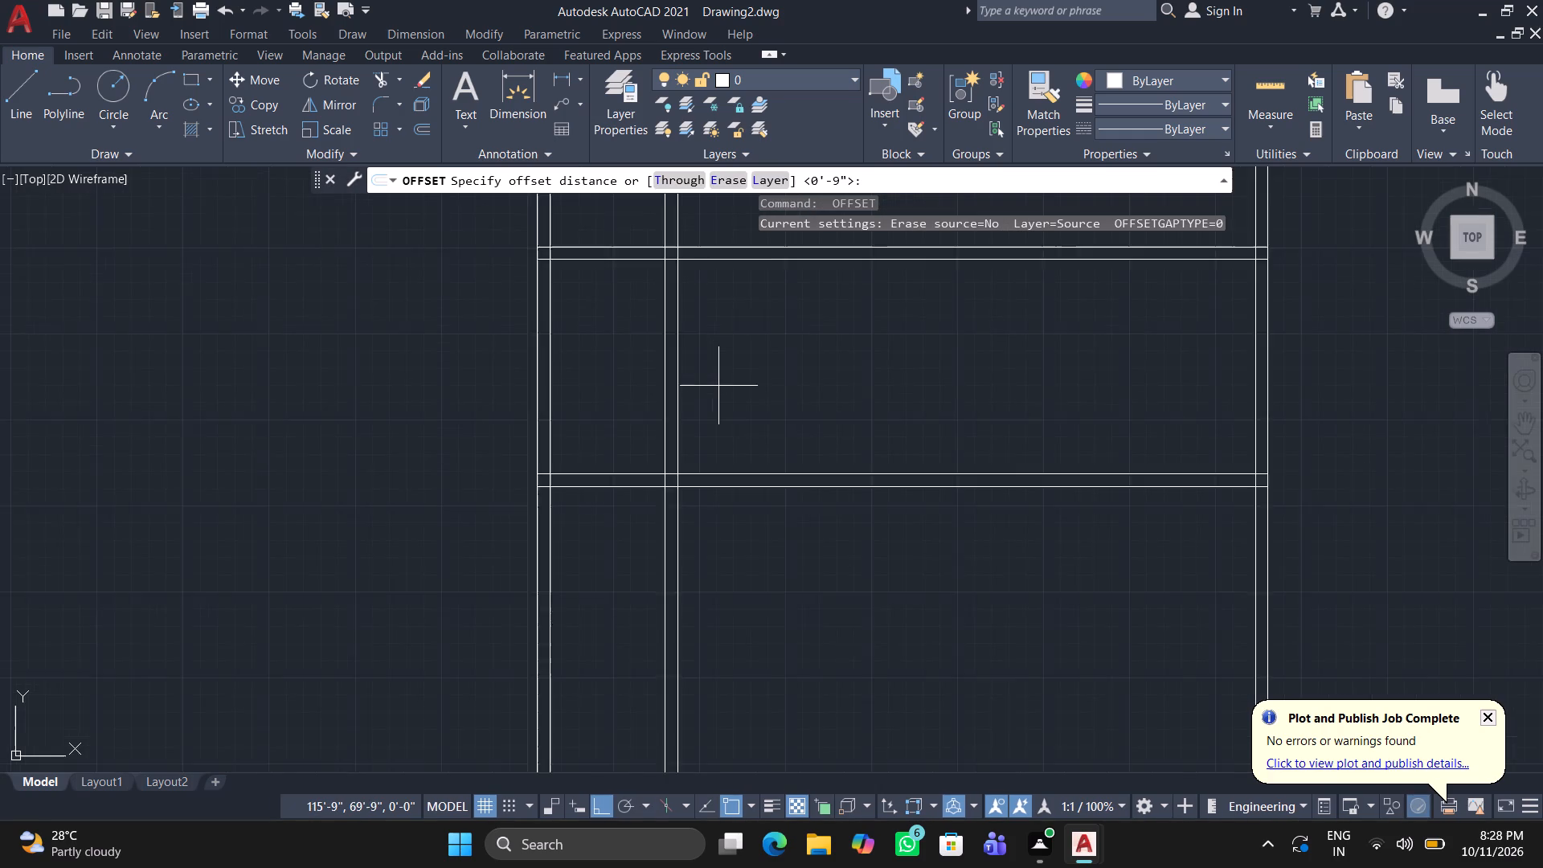
pyautogui.scroll(-1, 718, 386)
pyautogui.moveTo(723, 382); pyautogui.dragTo(598, 522, button='middle')
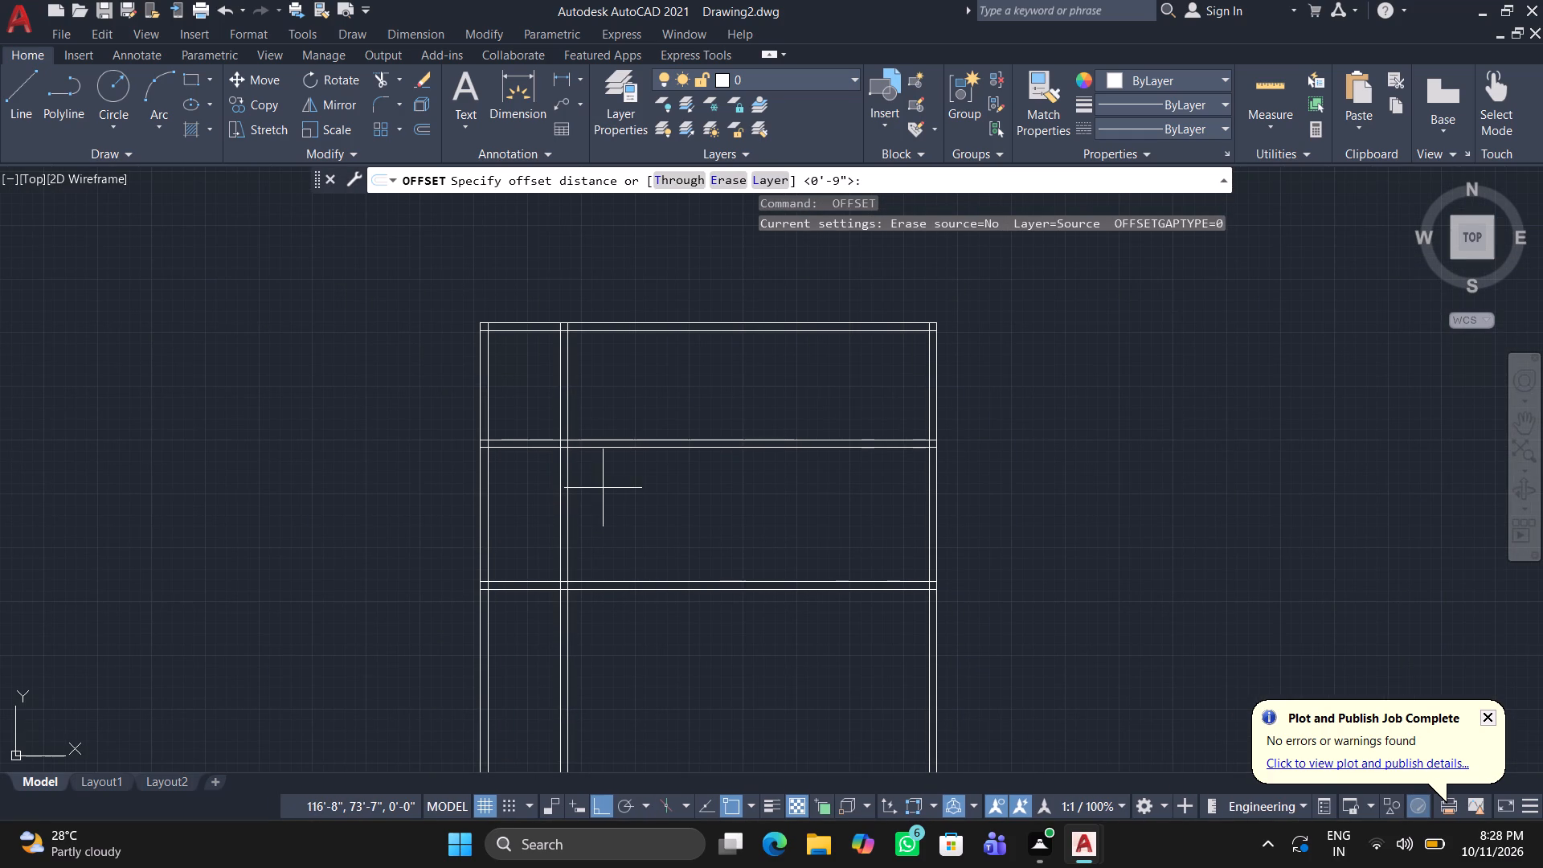
pyautogui.scroll(2, 604, 489)
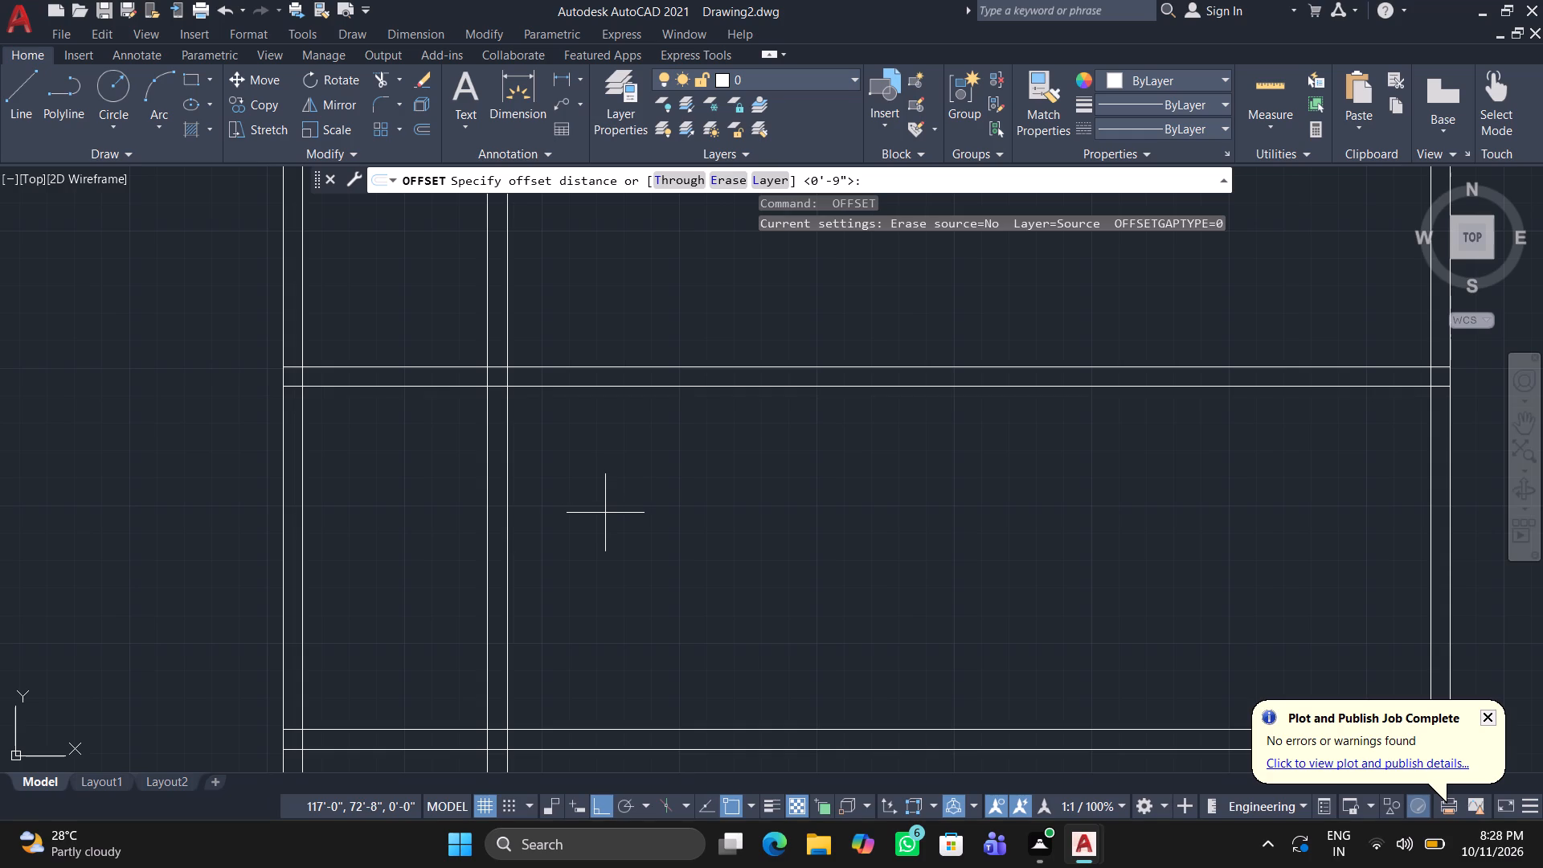
pyautogui.write('15')
pyautogui.press("'")
pyautogui.press('4')
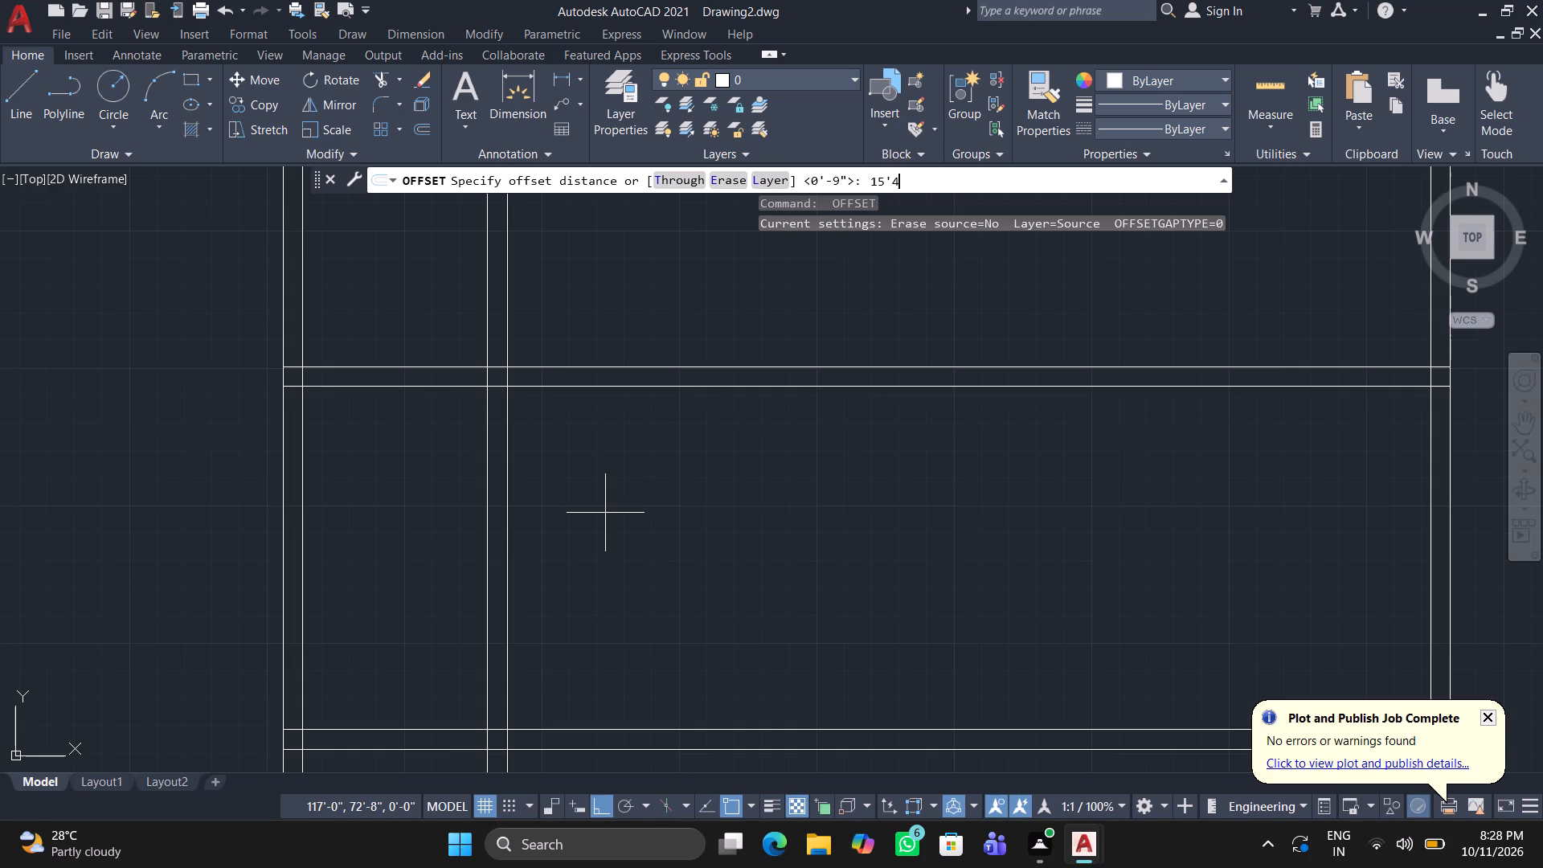
pyautogui.hotkey('shift', '"')
pyautogui.press('Return')
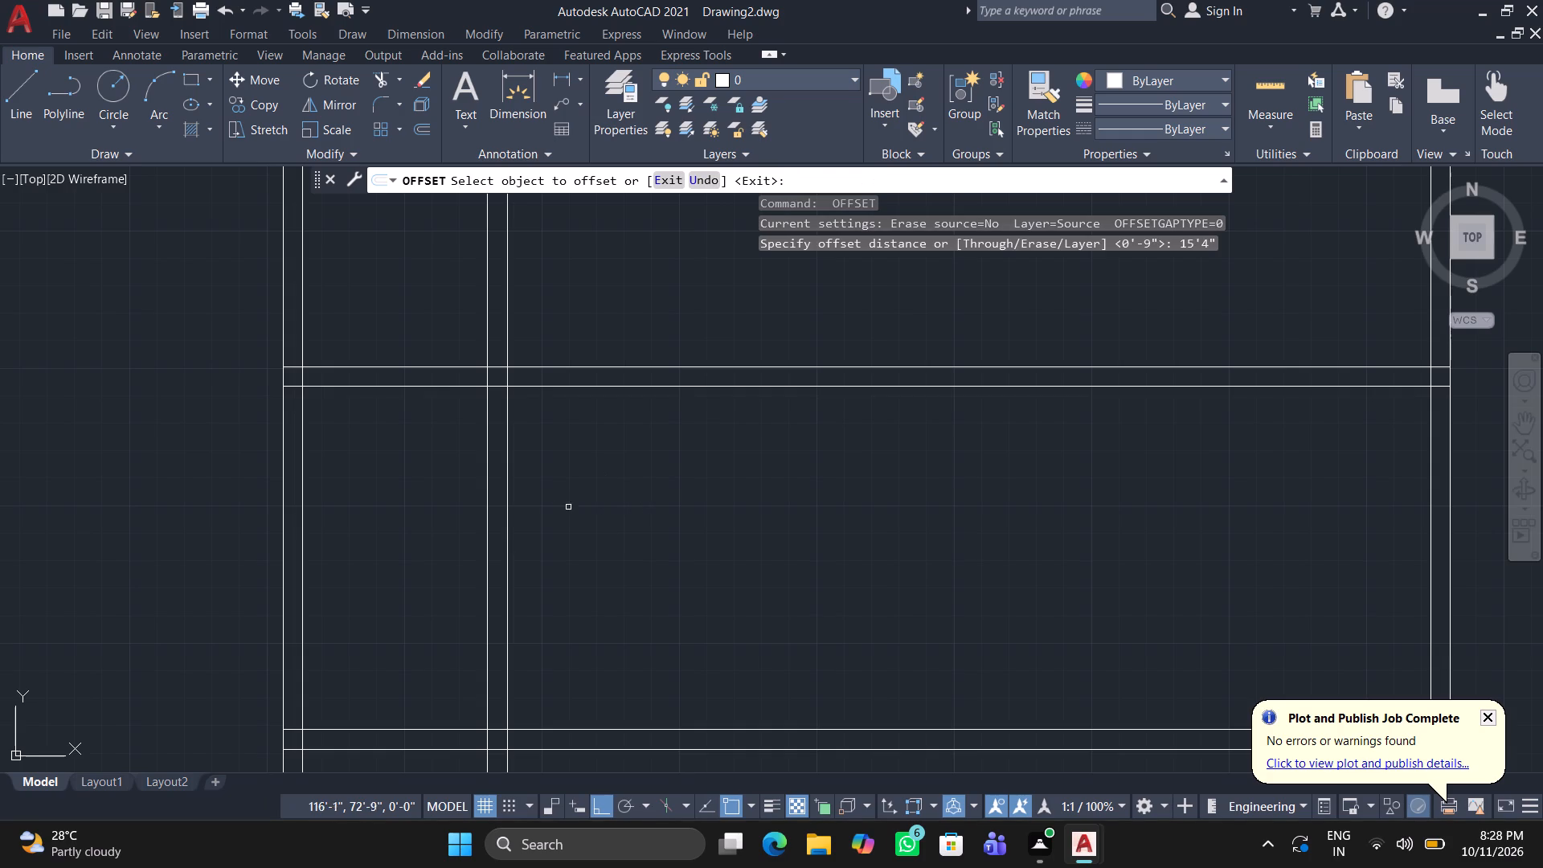
pyautogui.click(506, 511)
pyautogui.click(667, 523)
pyautogui.press('space')
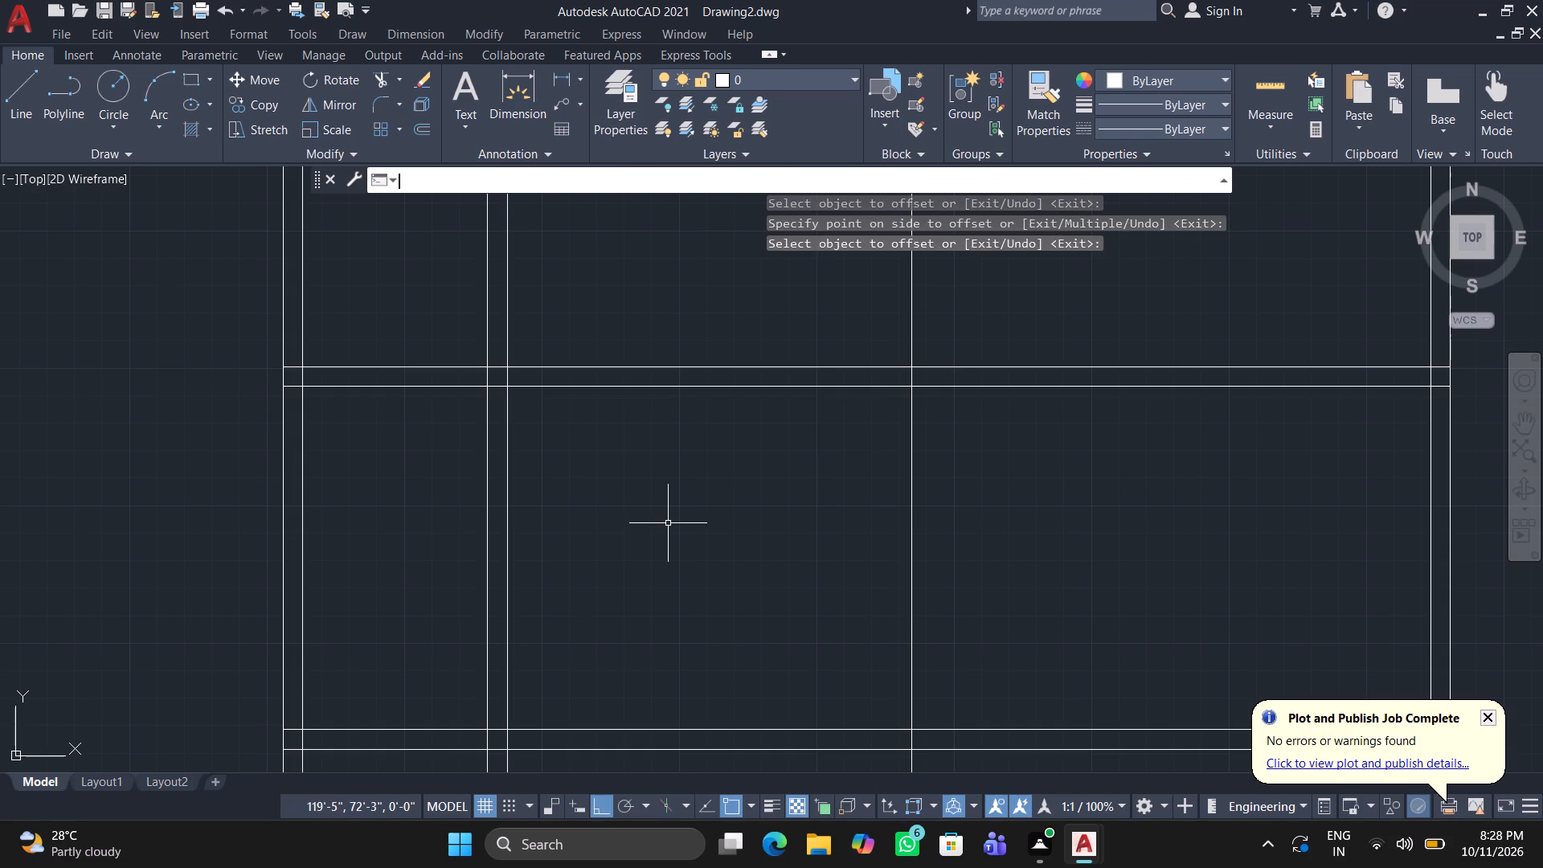
# Offset the second partition line 9" to the right to form its wall thickness.
pyautogui.press('space')
pyautogui.press('9')
pyautogui.hotkey('shift', '"')
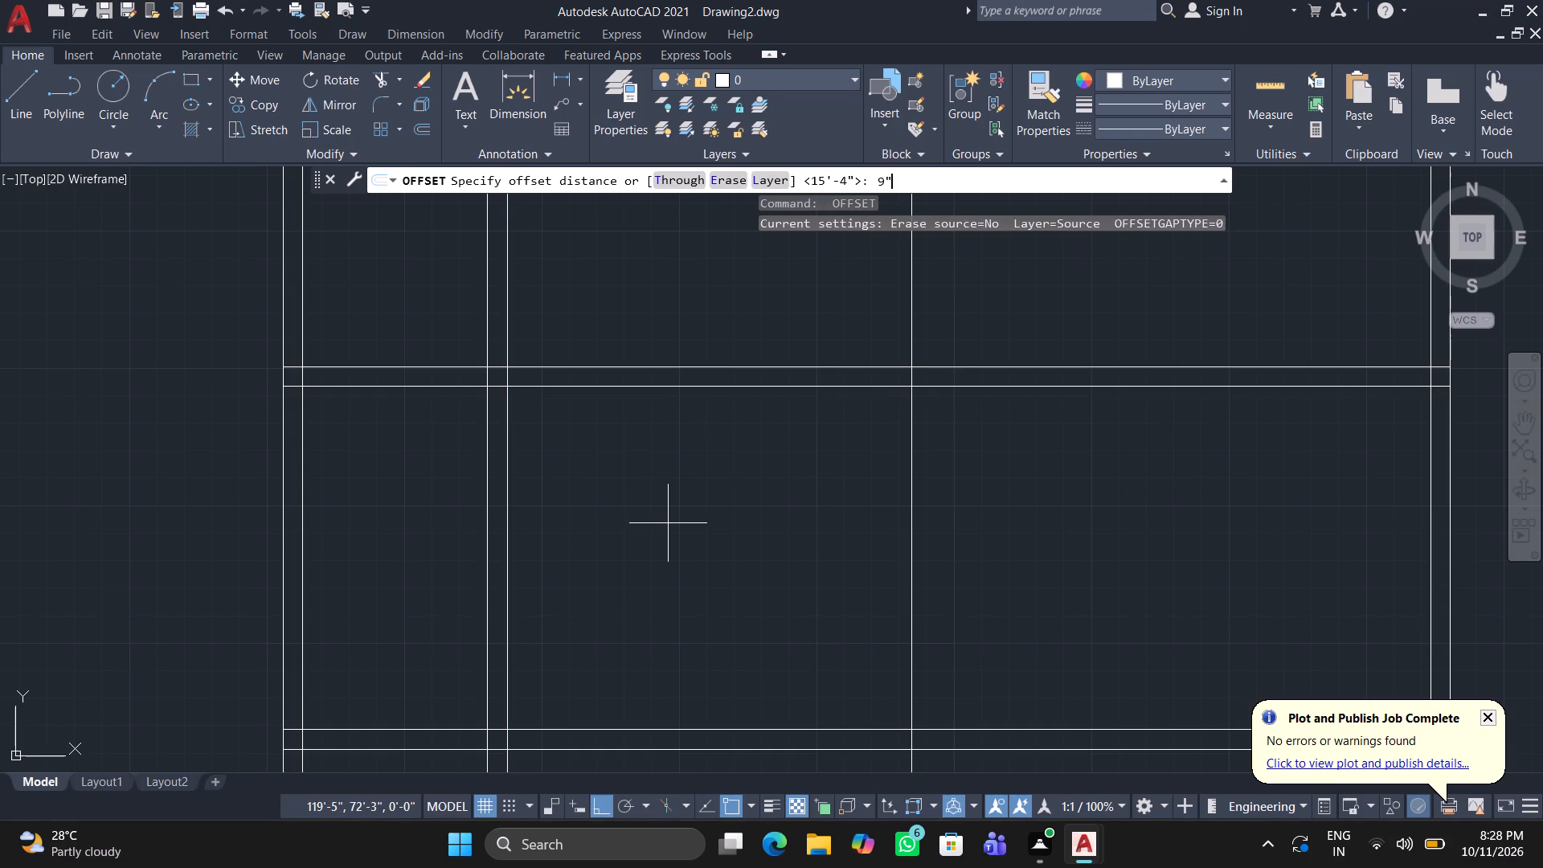
pyautogui.press('Return')
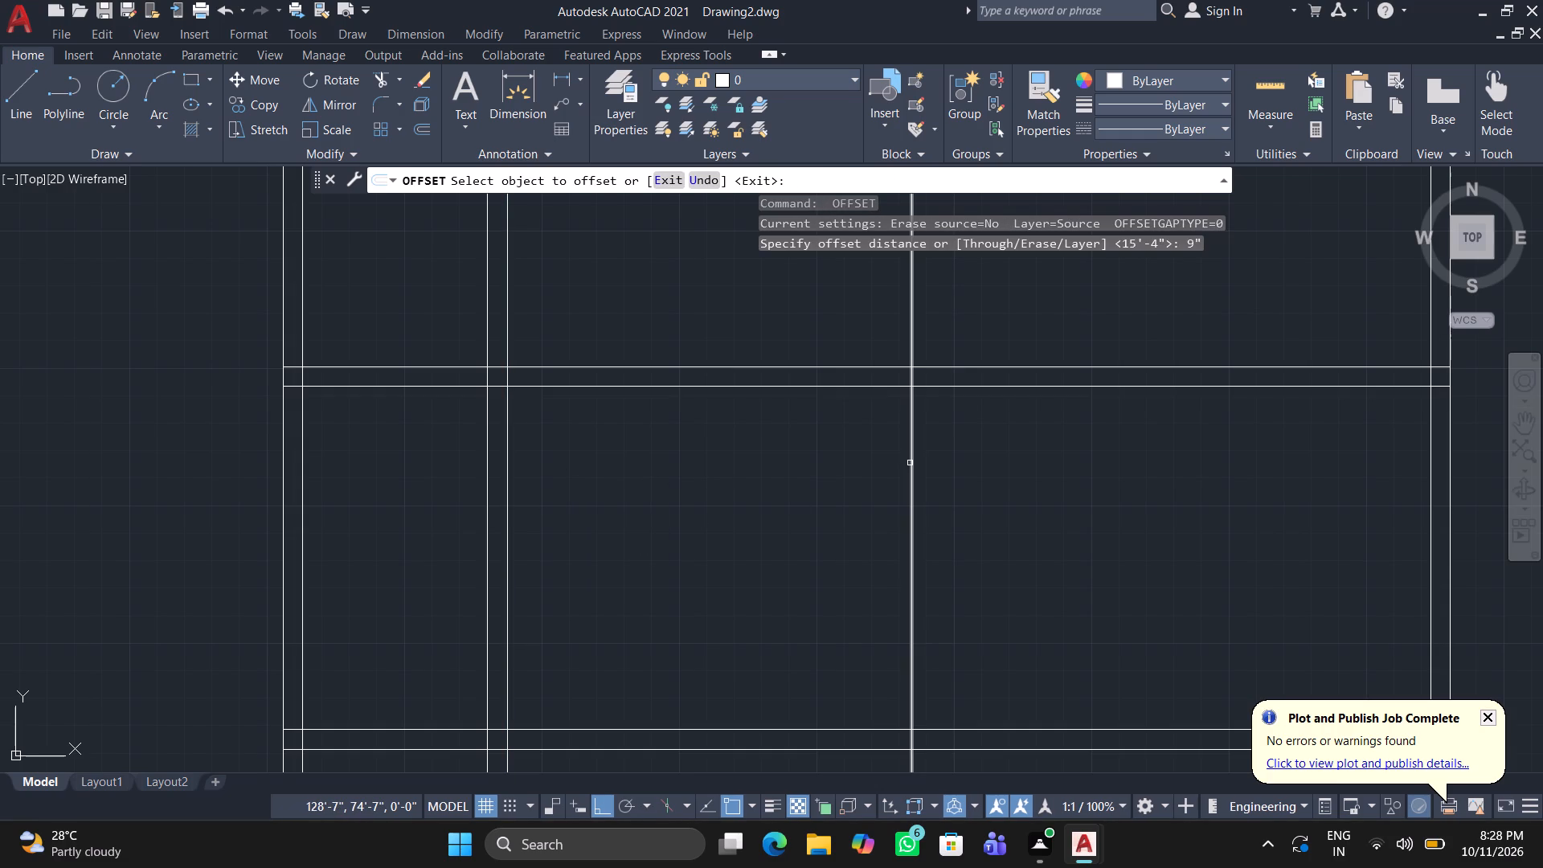
pyautogui.click(910, 463)
pyautogui.click(953, 452)
pyautogui.press('space')
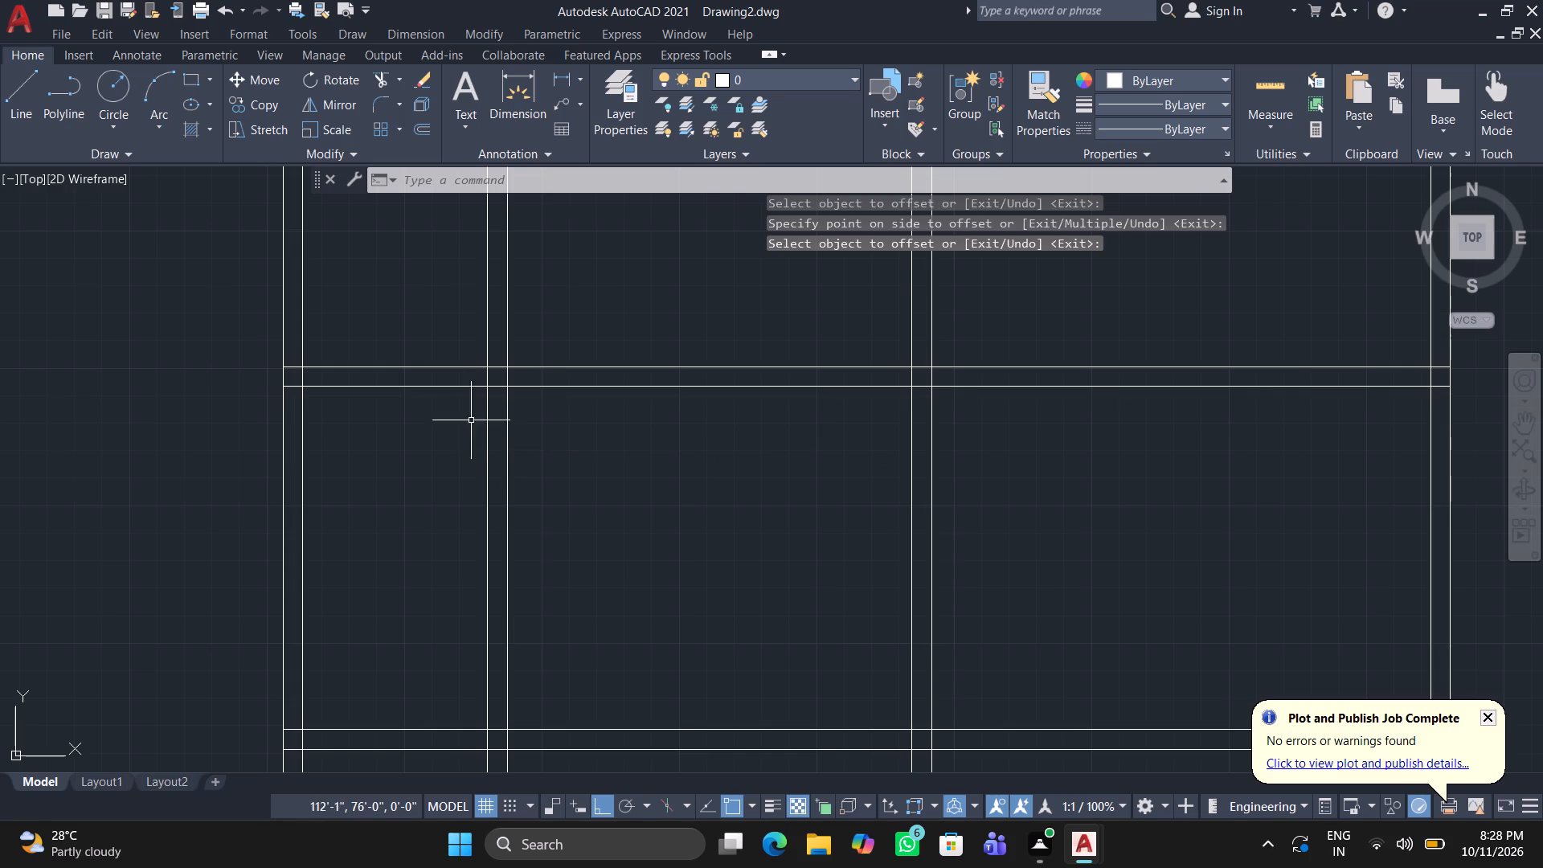
# Trim both vertical partitions' lines above the first cross wall and below the second cross wall.
pyautogui.click(383, 75)
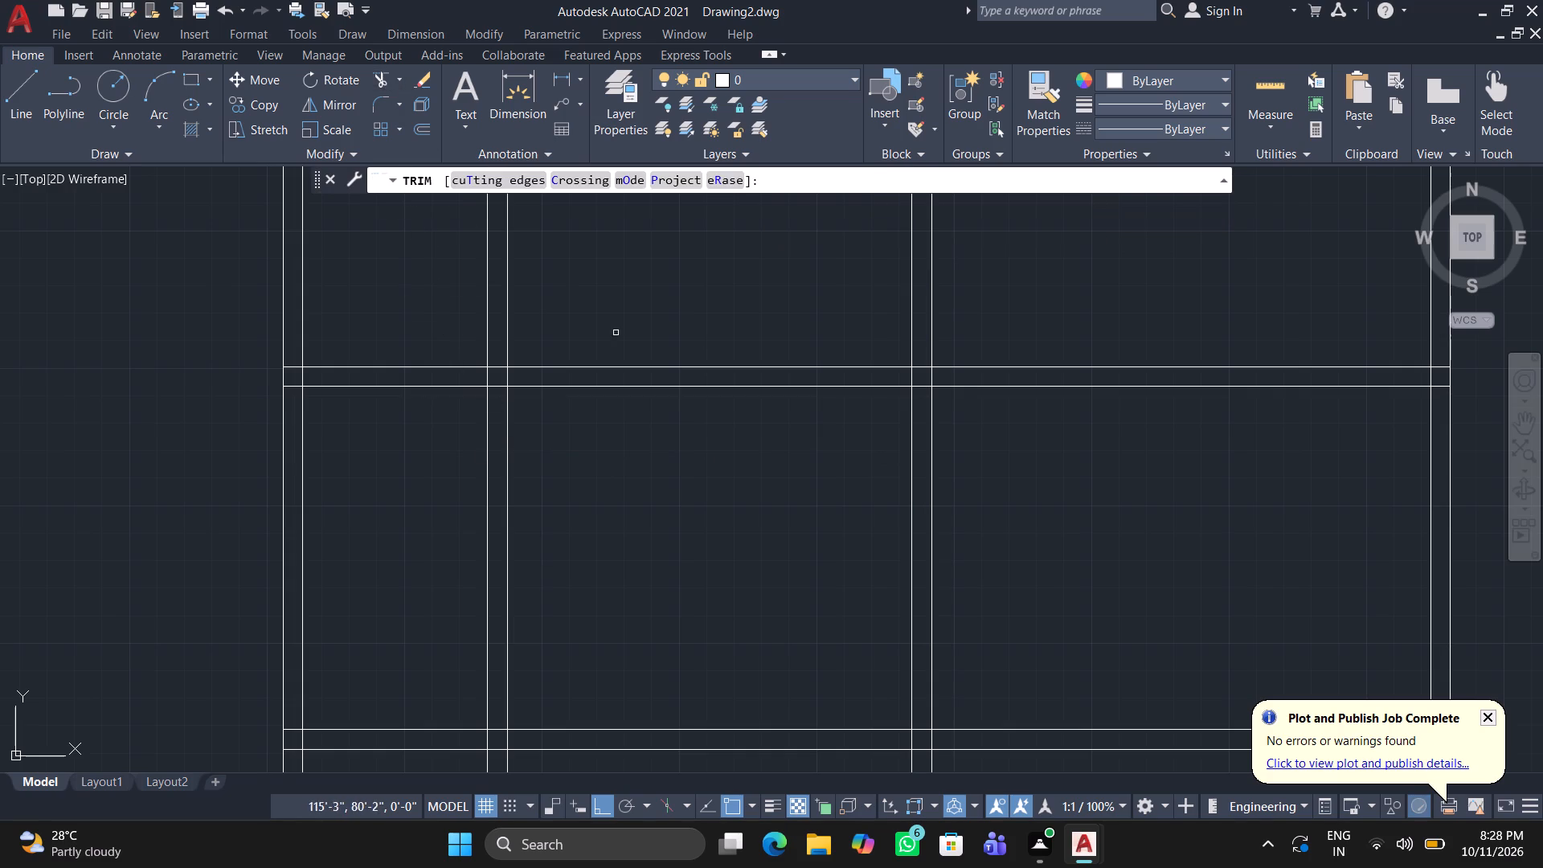
pyautogui.moveTo(960, 275); pyautogui.dragTo(429, 262)
pyautogui.scroll(-1, 616, 314)
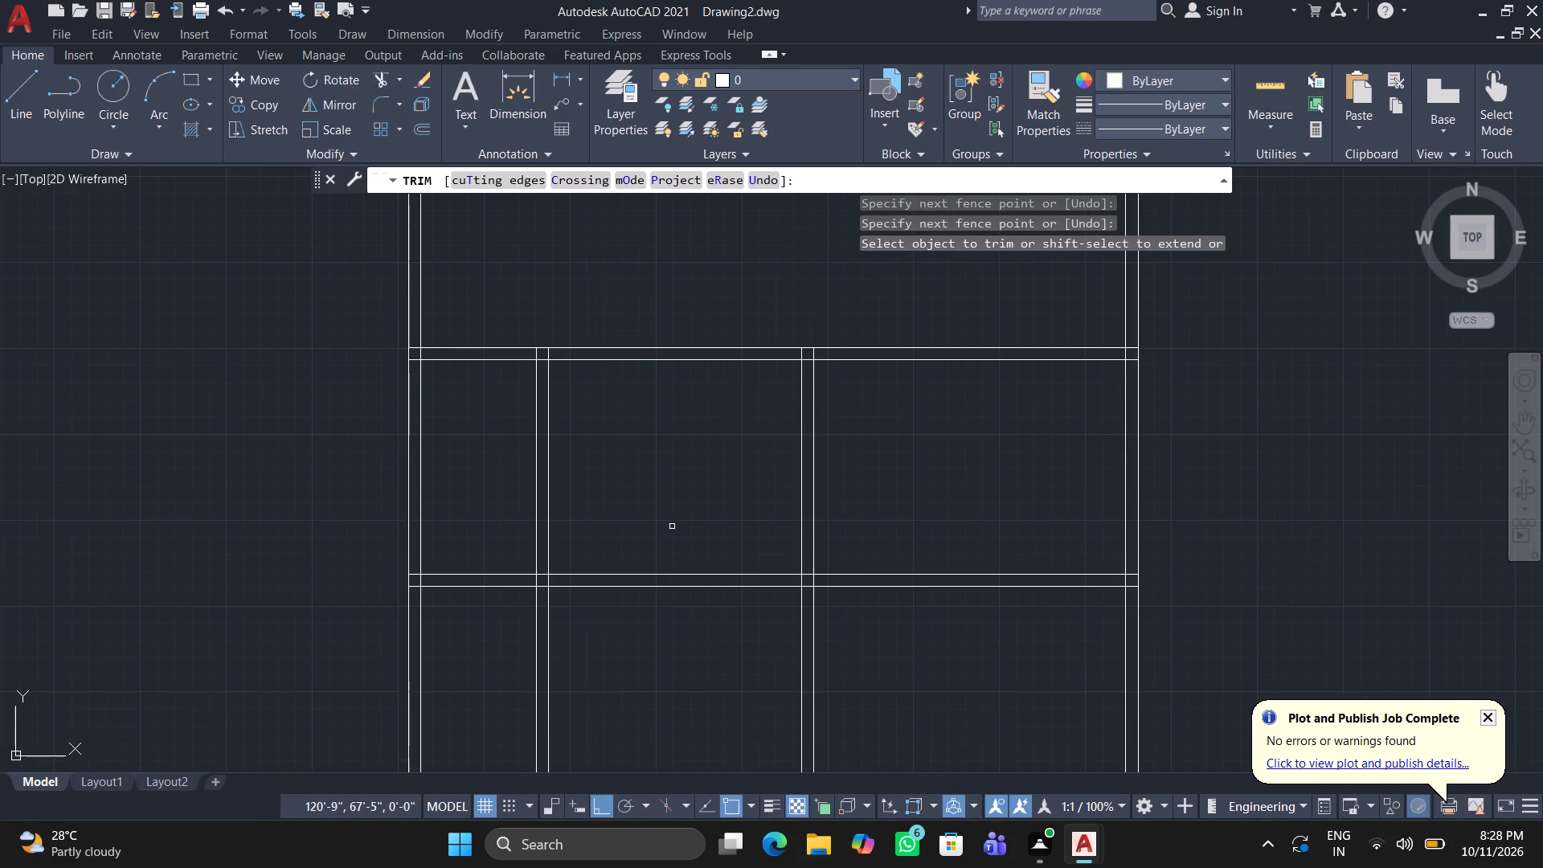
pyautogui.moveTo(672, 530); pyautogui.dragTo(632, 415, button='middle')
pyautogui.moveTo(817, 603); pyautogui.dragTo(469, 599)
pyautogui.click(469, 599)
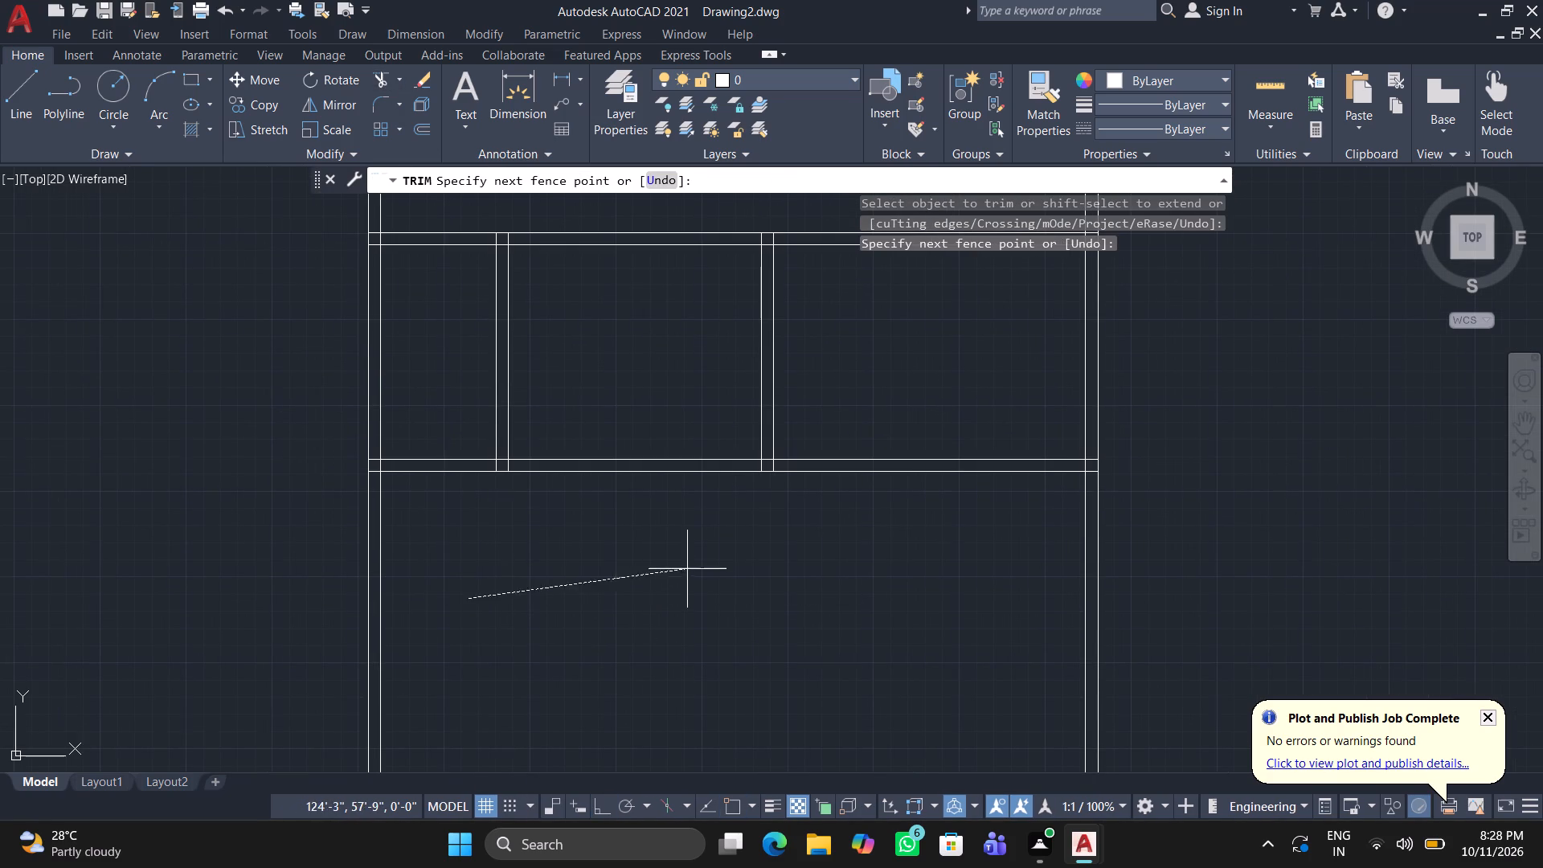
pyautogui.click(560, 563)
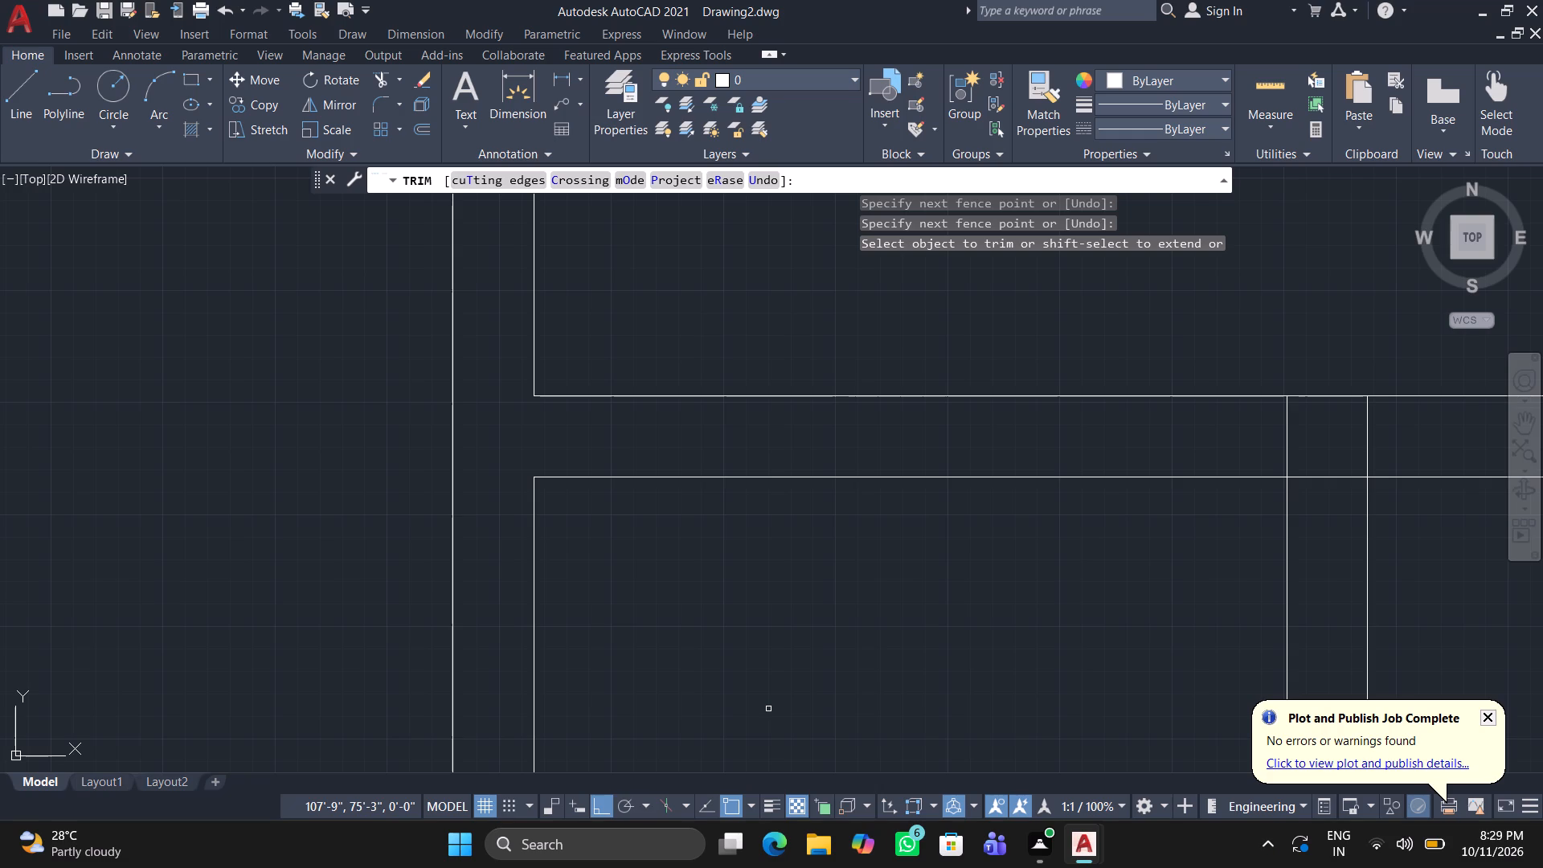
# Trim the overlapping lines where the first vertical partition meets the first cross wall, leaving an open T-junction.
pyautogui.scroll(-1, 874, 721)
pyautogui.scroll(-1, 878, 653)
pyautogui.moveTo(869, 653); pyautogui.dragTo(512, 625, button='middle')
pyautogui.scroll(2, 619, 547)
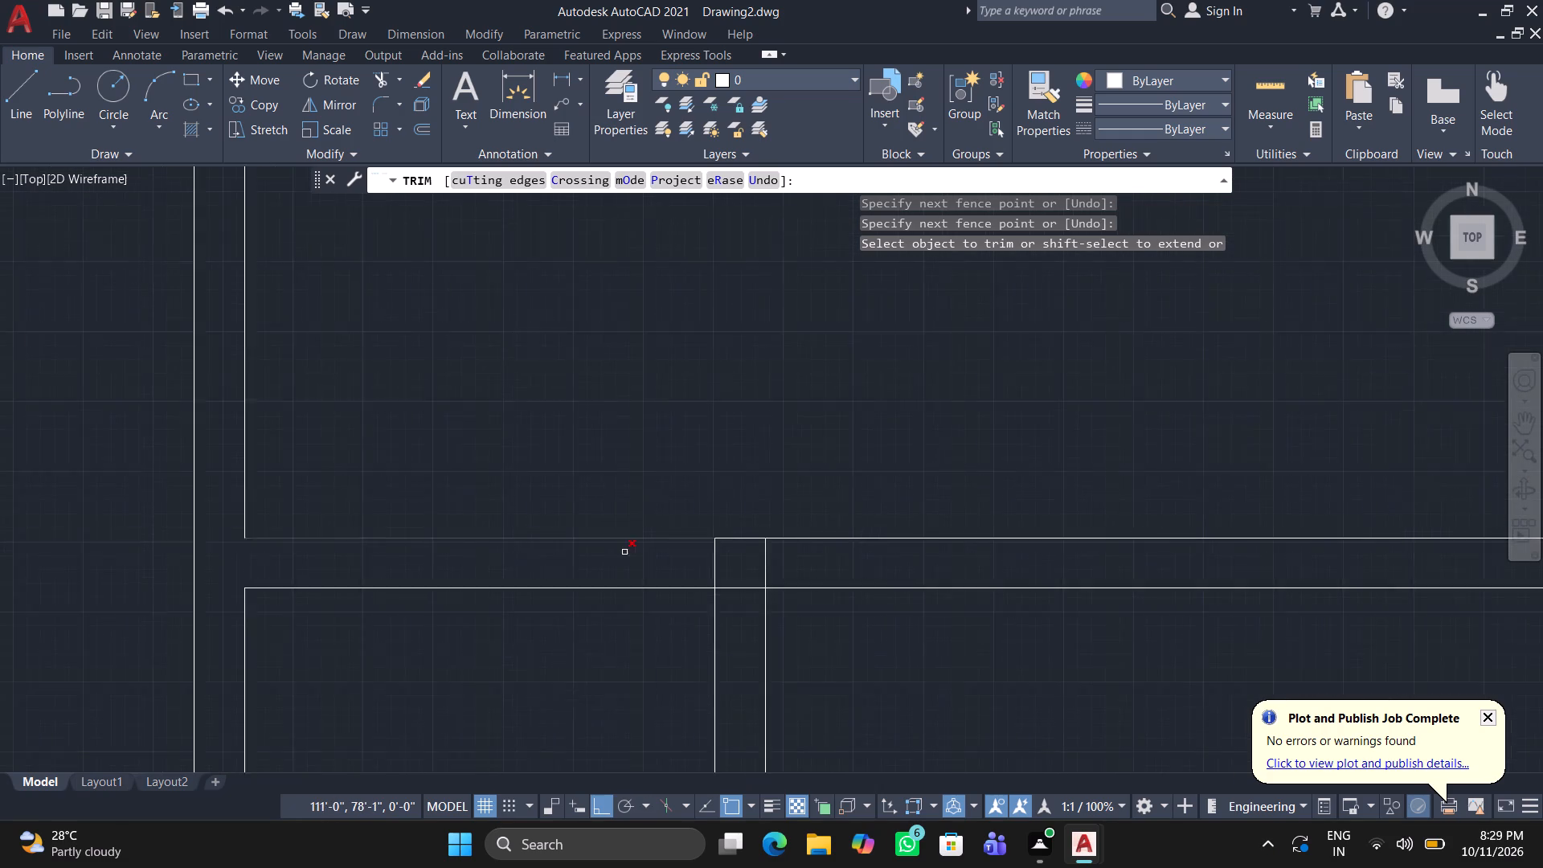
pyautogui.moveTo(681, 575); pyautogui.dragTo(731, 575)
pyautogui.moveTo(928, 577); pyautogui.dragTo(729, 570)
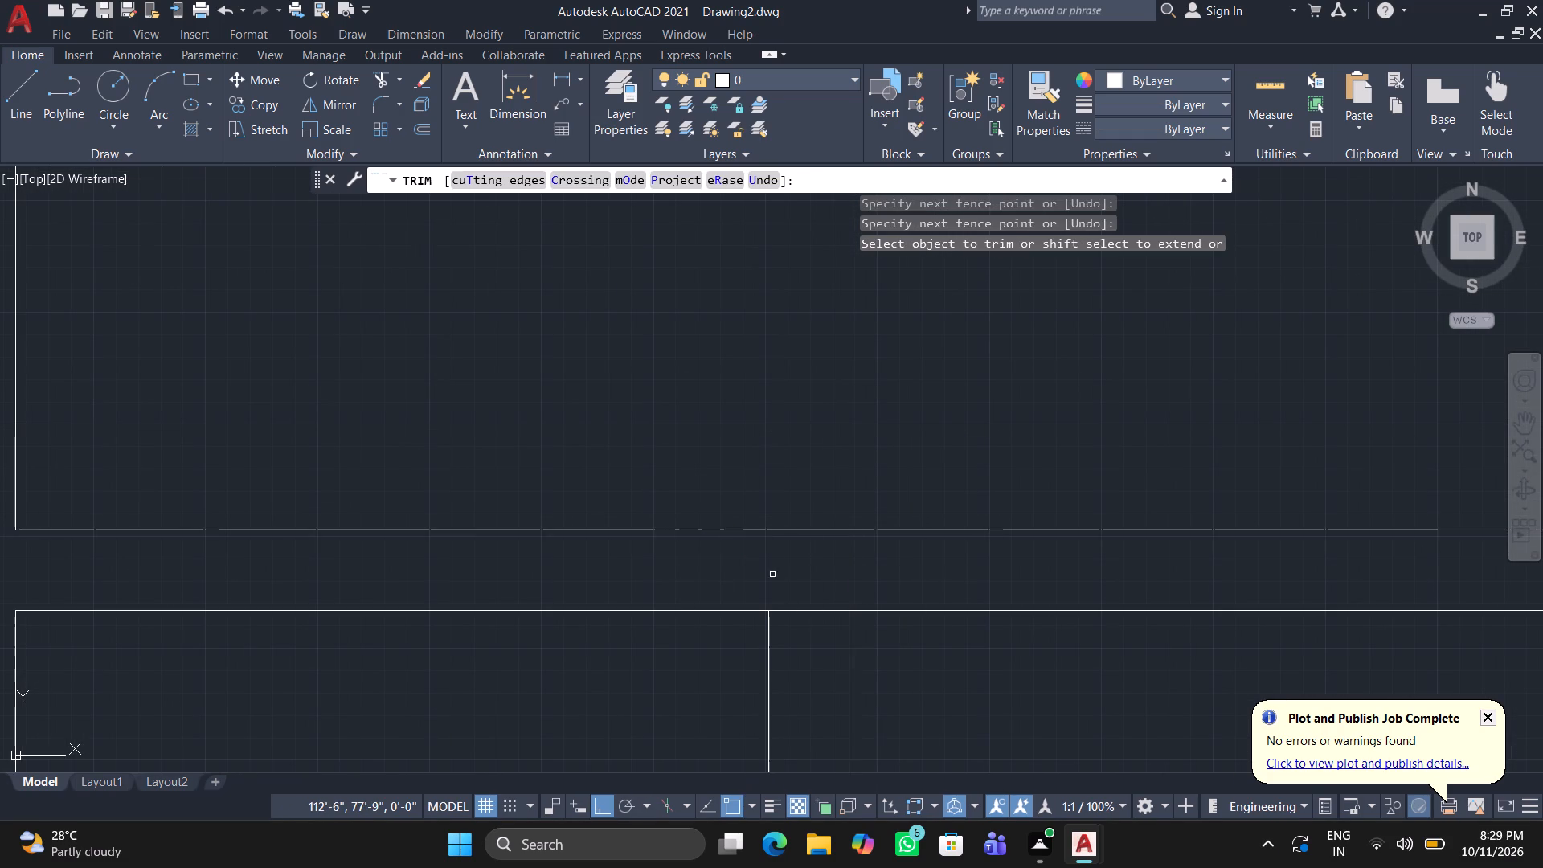
pyautogui.click(805, 609)
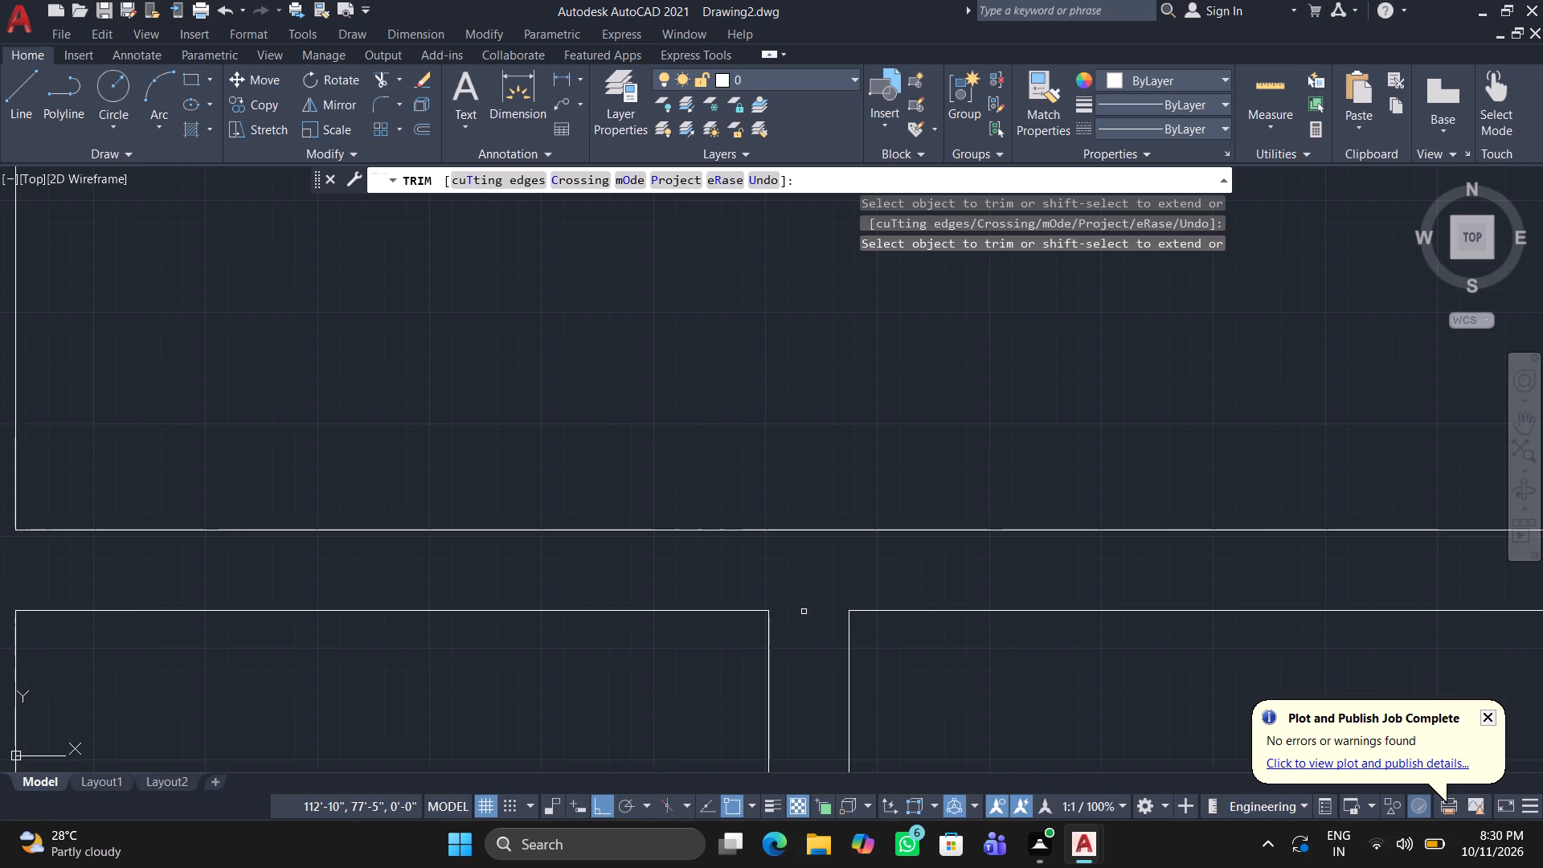
# Trim the overlapping lines where the second vertical partition meets the first cross wall, leaving an open T-junction.
pyautogui.scroll(-3, 859, 611)
pyautogui.scroll(-1, 1018, 669)
pyautogui.moveTo(1027, 676); pyautogui.dragTo(526, 573, button='middle')
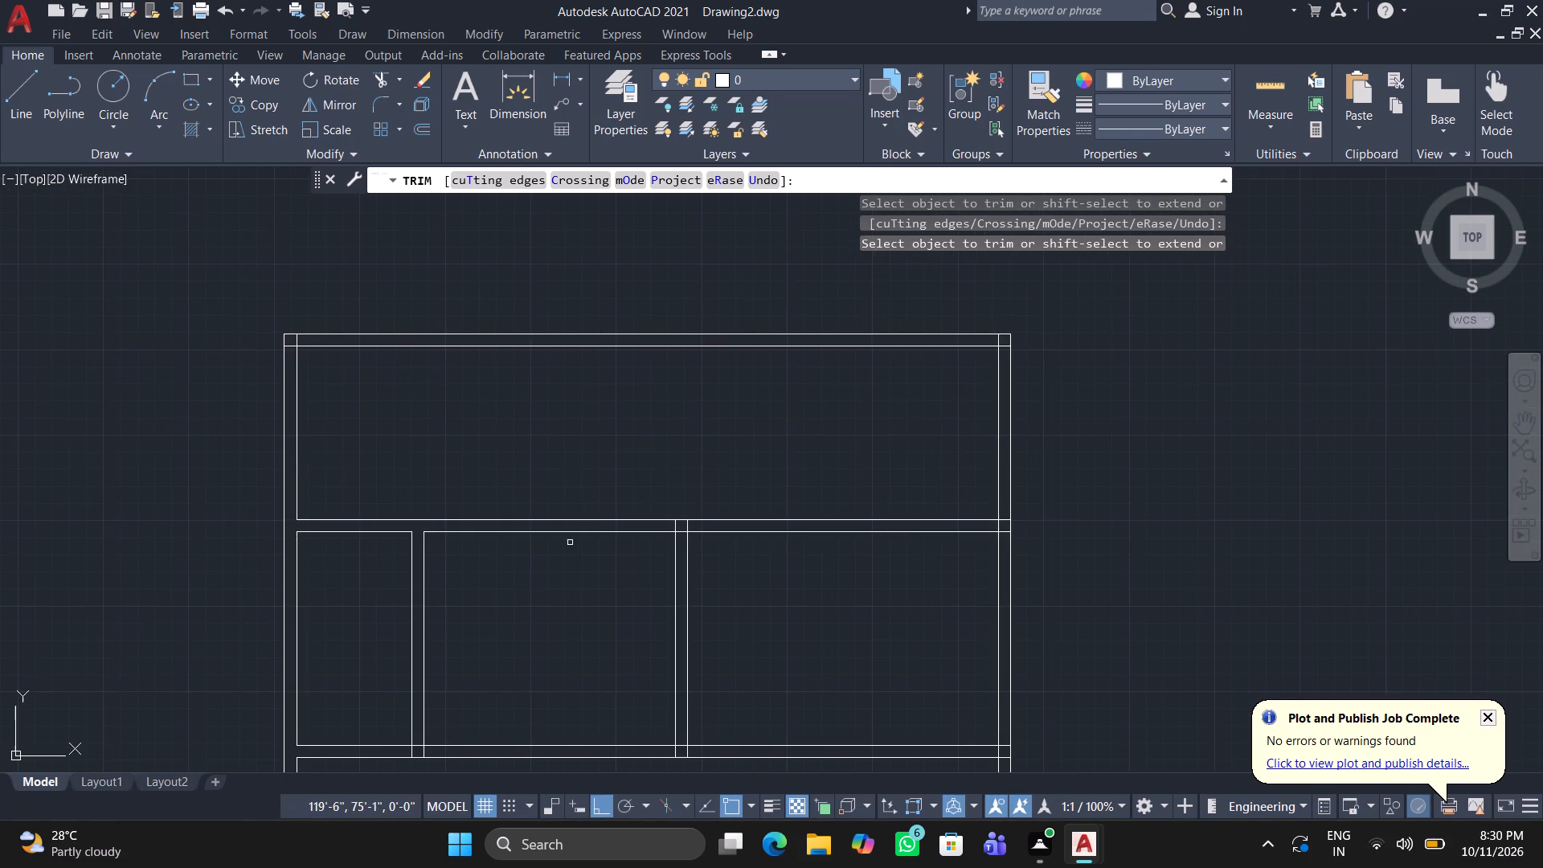
pyautogui.scroll(4, 649, 508)
pyautogui.moveTo(697, 567); pyautogui.dragTo(833, 588)
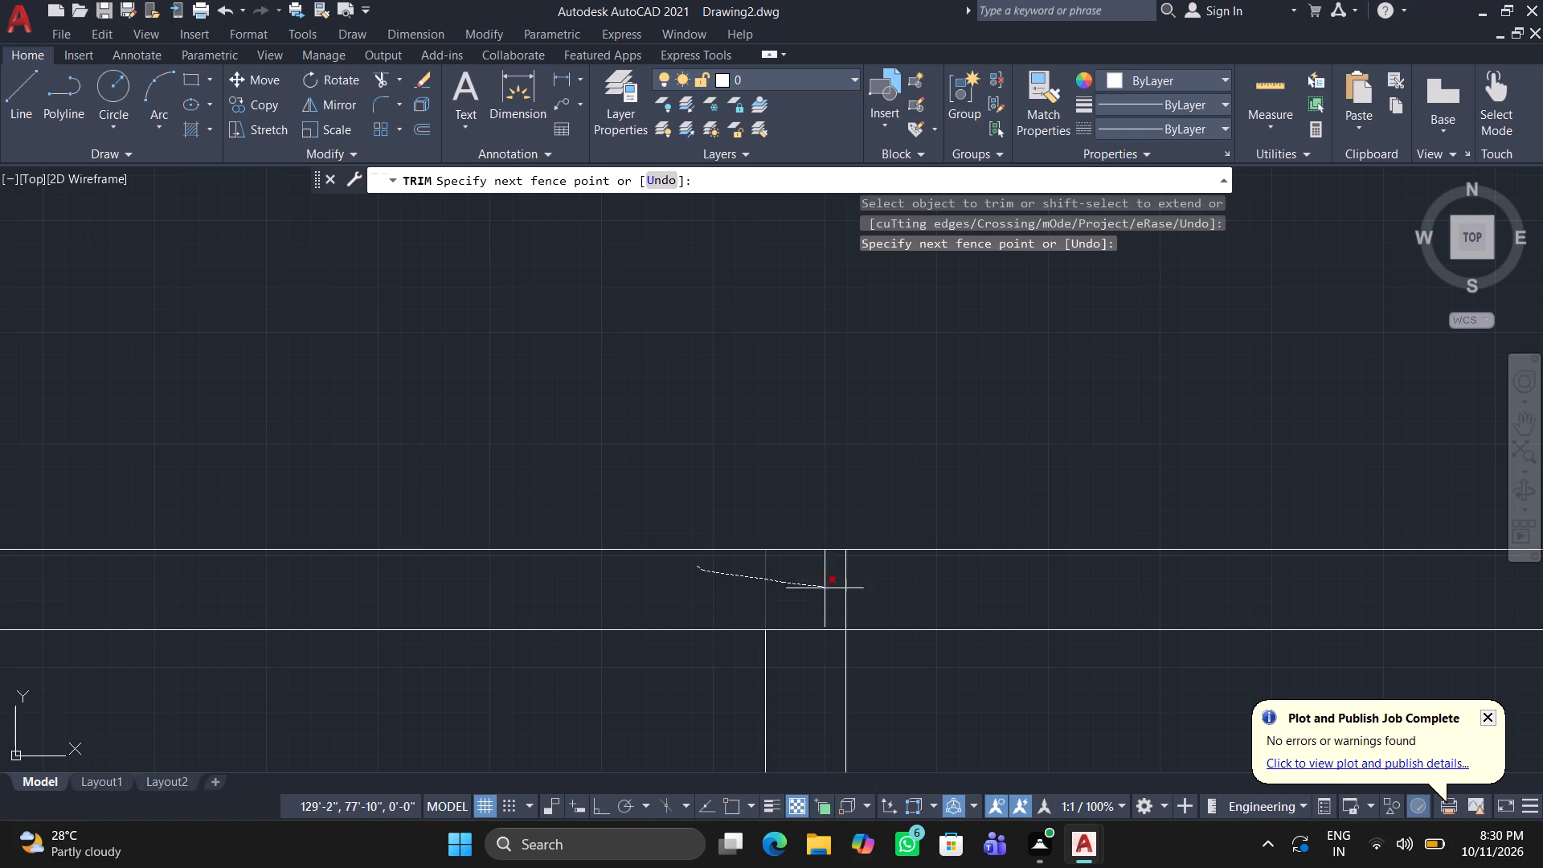
pyautogui.moveTo(833, 588); pyautogui.dragTo(918, 594)
pyautogui.moveTo(793, 634); pyautogui.dragTo(796, 625)
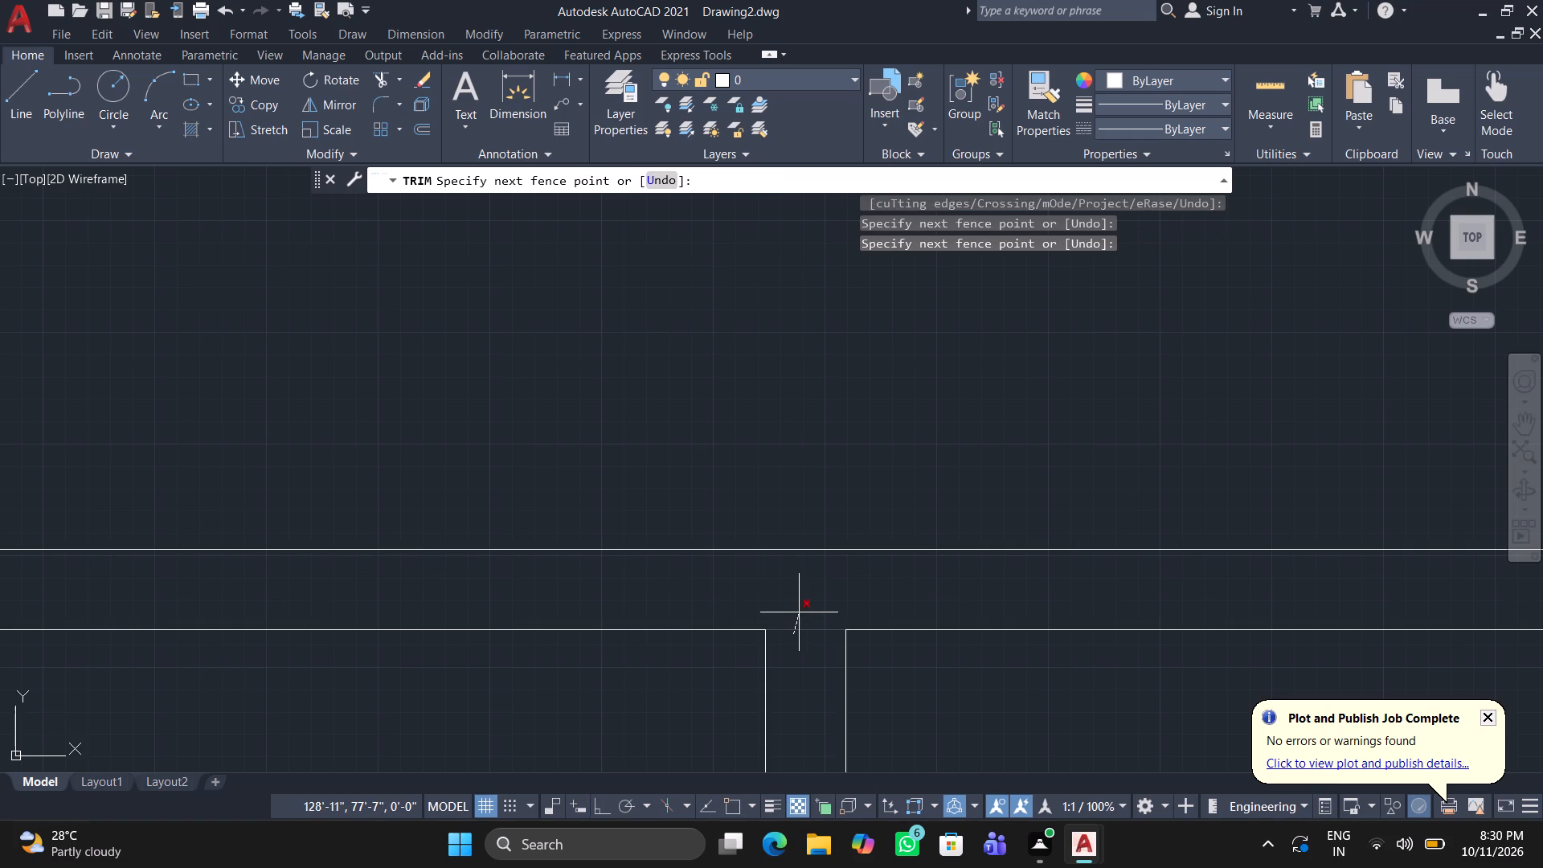
pyautogui.click(799, 612)
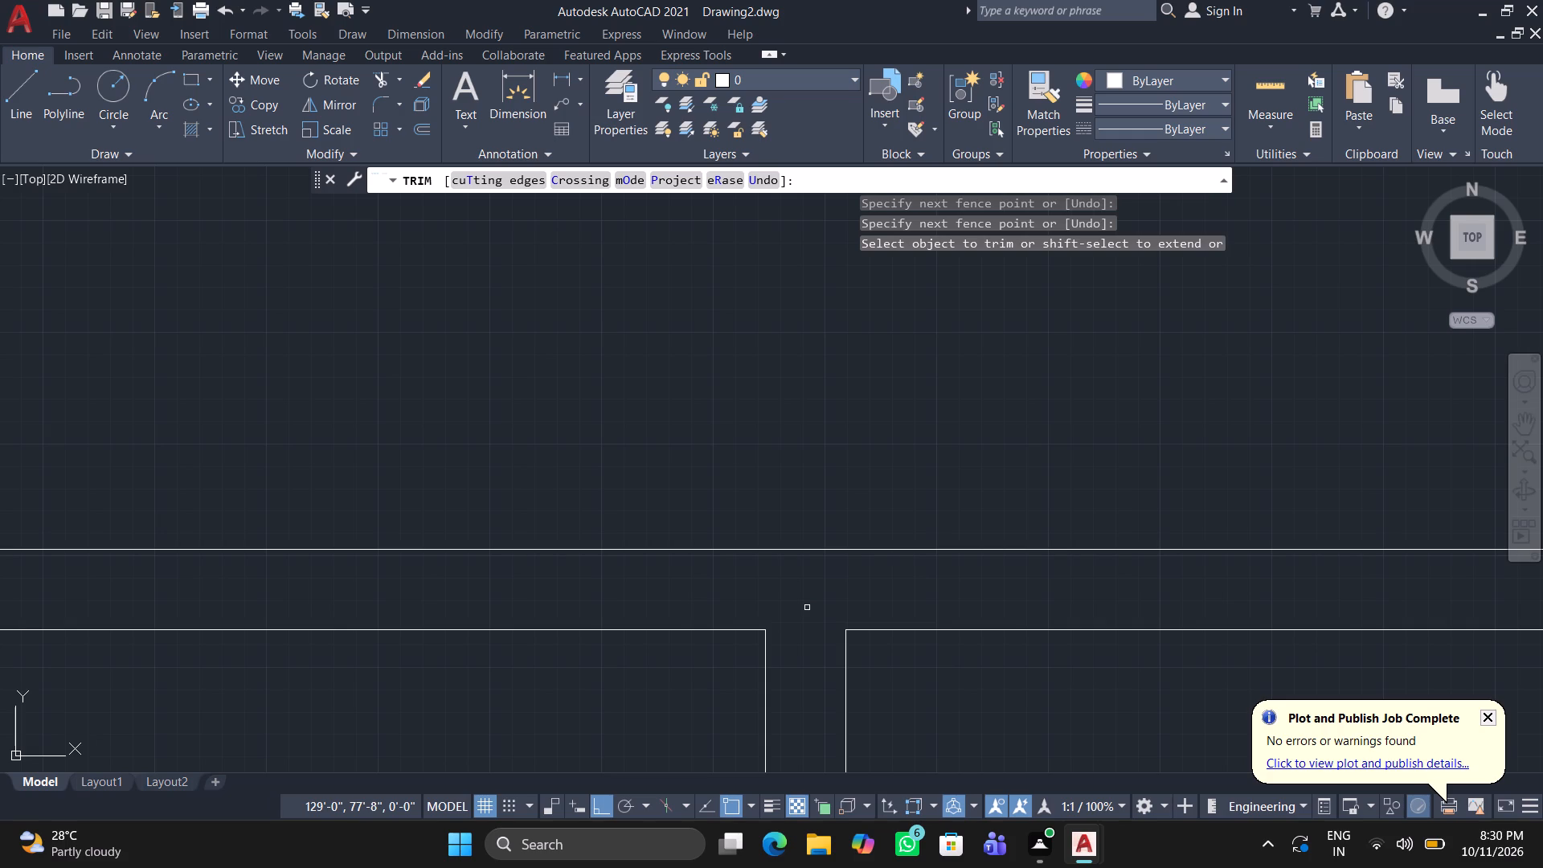
# Trim the overlapping lines where the first vertical partition meets the second cross wall, leaving an open T-junction.
pyautogui.scroll(-3, 808, 608)
pyautogui.scroll(-1, 645, 707)
pyautogui.moveTo(637, 716); pyautogui.dragTo(772, 432, button='middle')
pyautogui.scroll(1, 592, 590)
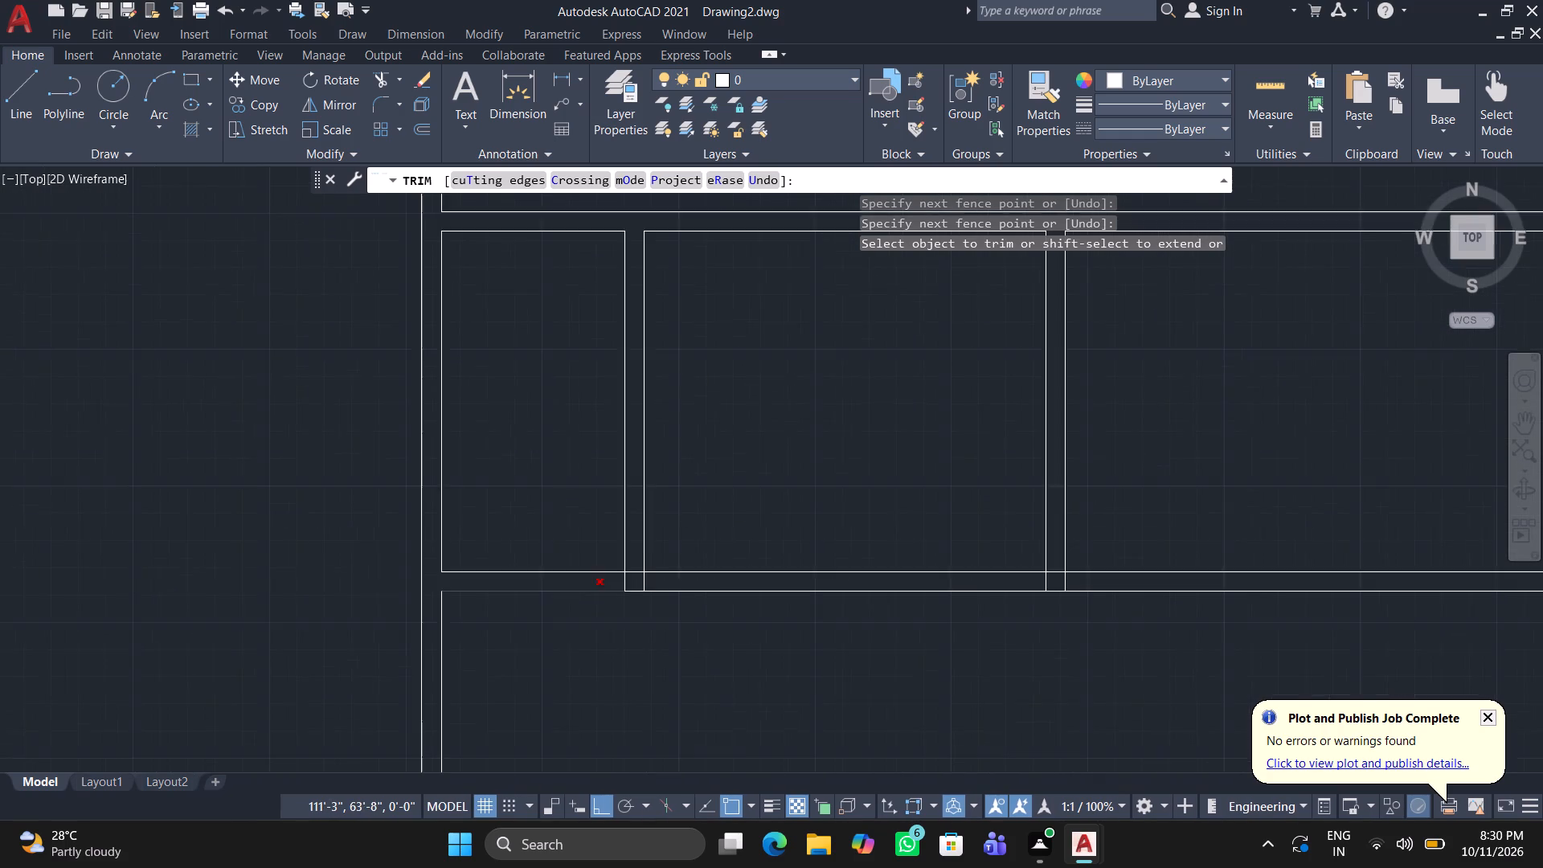
pyautogui.scroll(1, 592, 590)
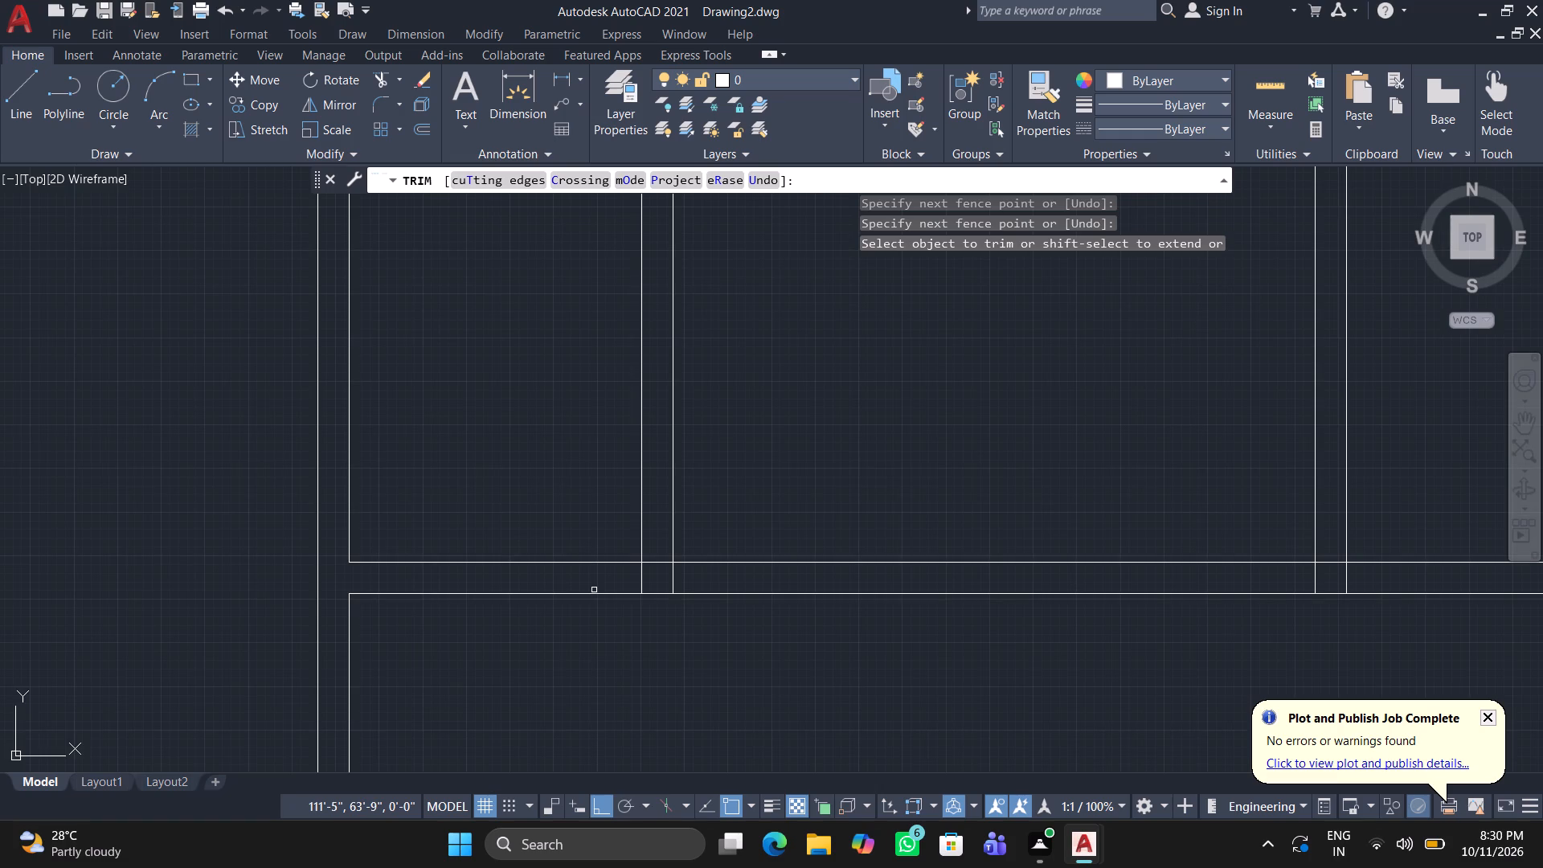
pyautogui.scroll(2, 600, 579)
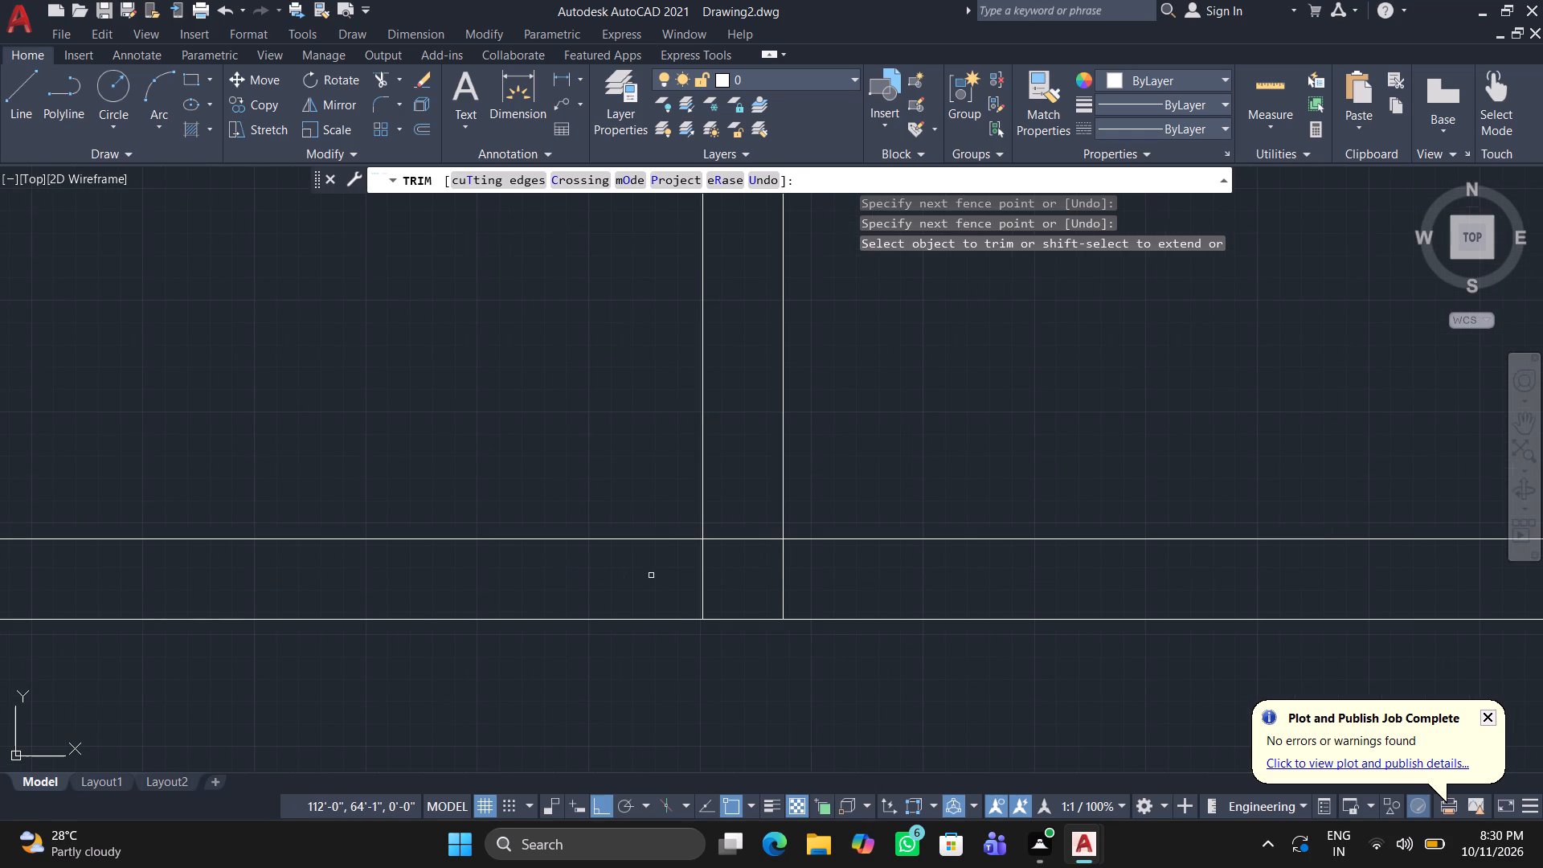
pyautogui.moveTo(651, 575); pyautogui.dragTo(658, 575)
pyautogui.click(842, 573)
pyautogui.click(749, 538)
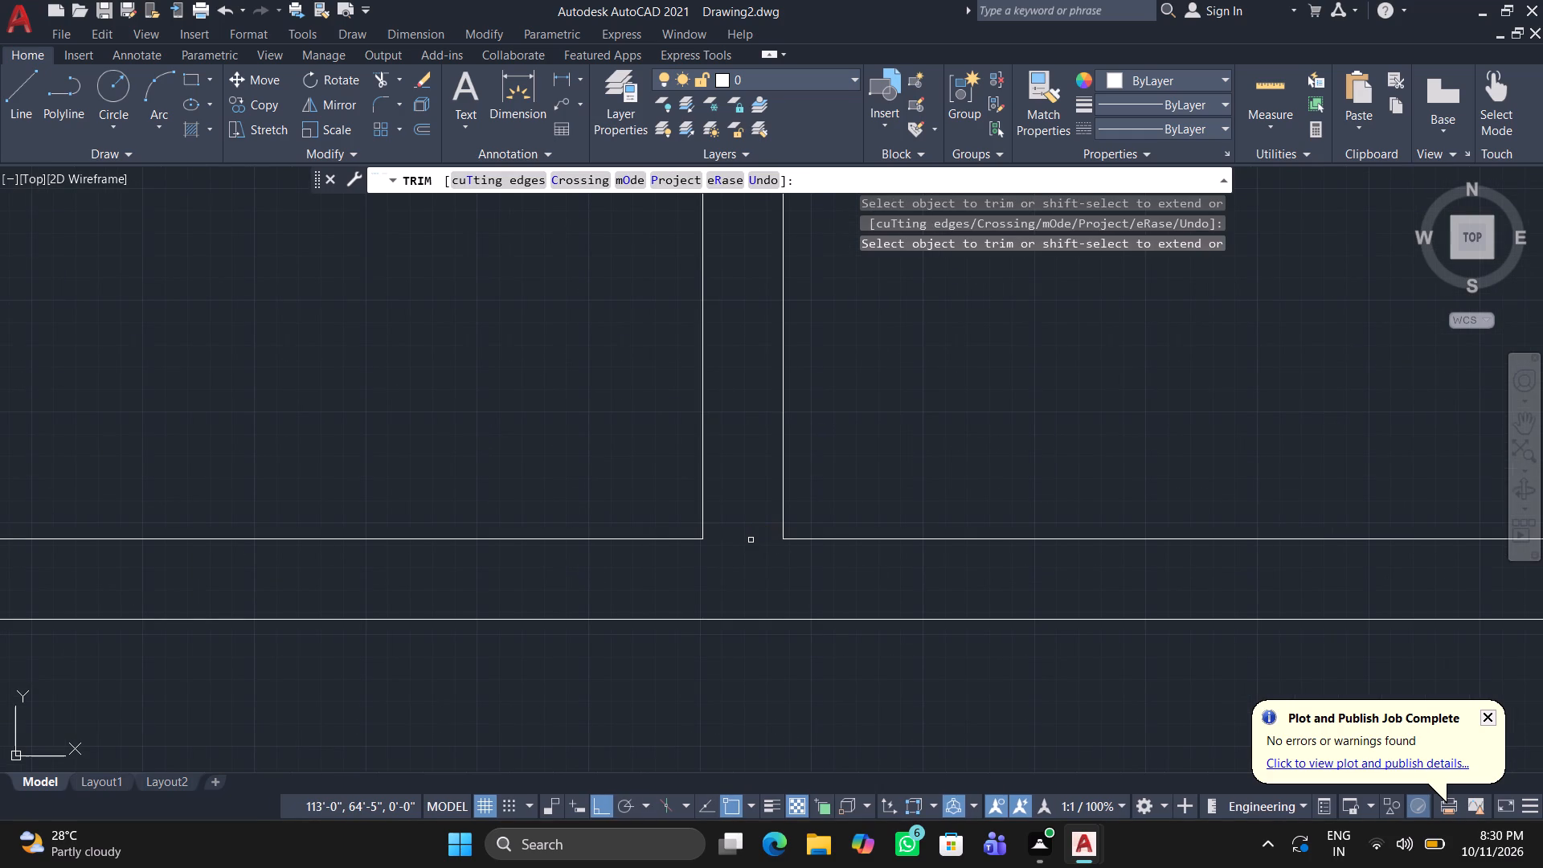
# Trim the overlapping lines where the second vertical partition meets the second cross wall, leaving an open junction.
pyautogui.scroll(-3, 751, 540)
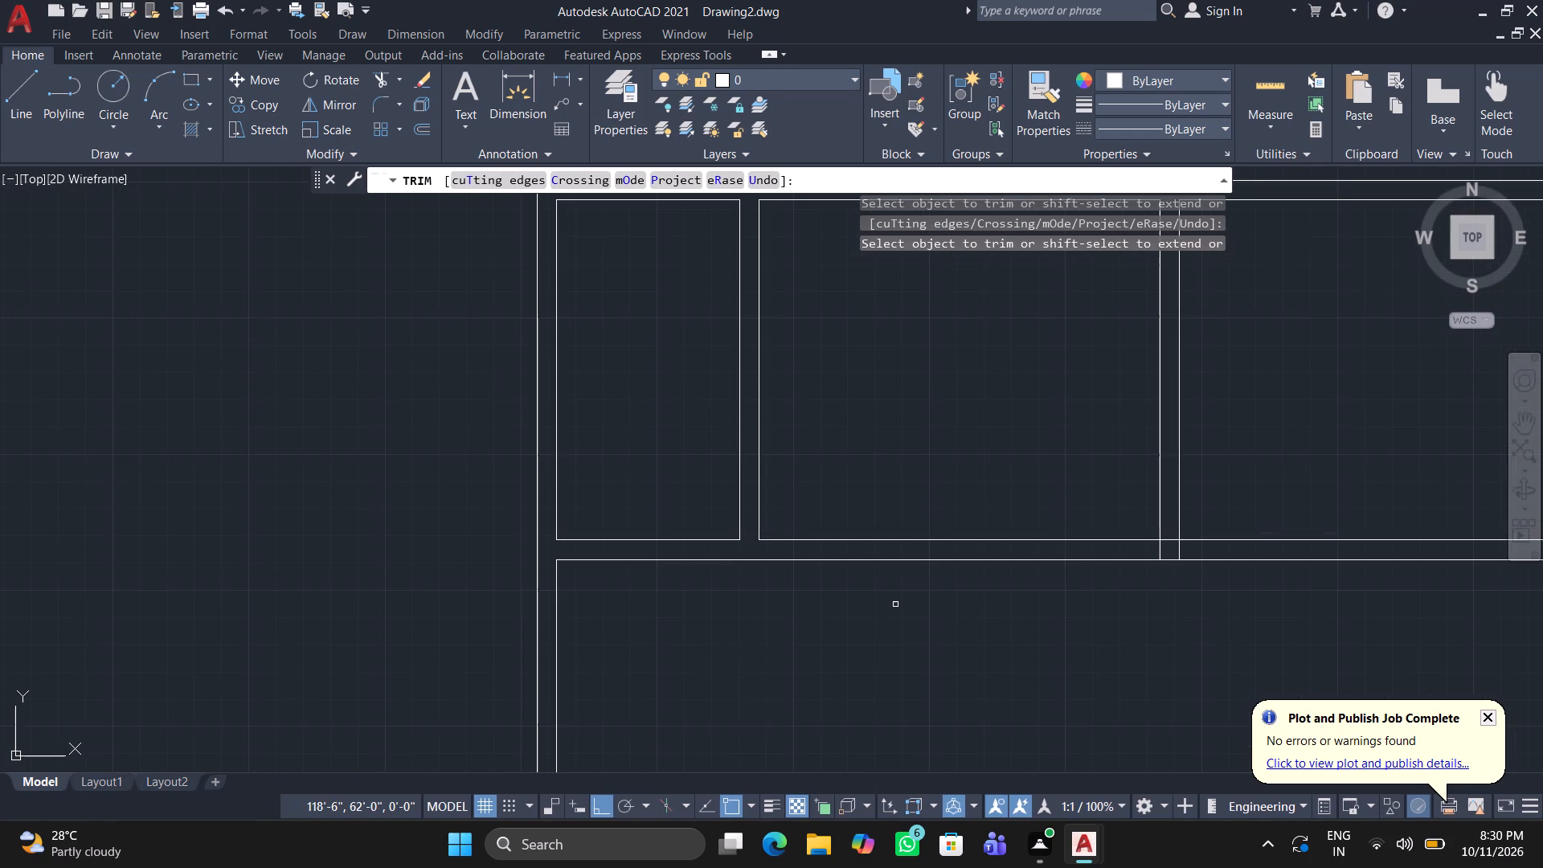
pyautogui.scroll(-1, 895, 604)
pyautogui.moveTo(895, 604); pyautogui.dragTo(538, 666, button='middle')
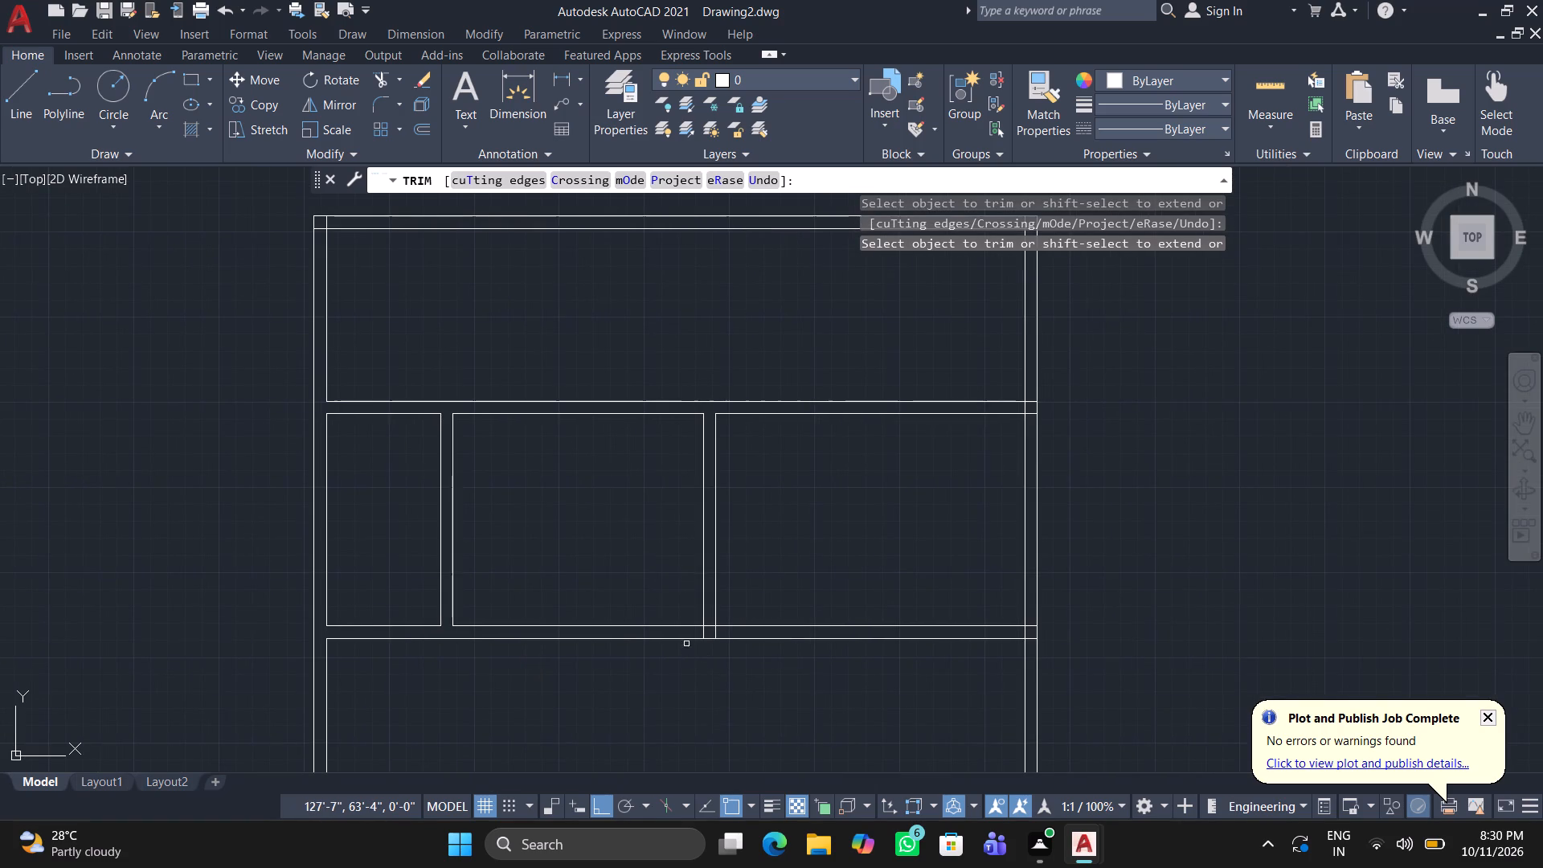
pyautogui.scroll(4, 686, 640)
pyautogui.moveTo(731, 625); pyautogui.dragTo(744, 614)
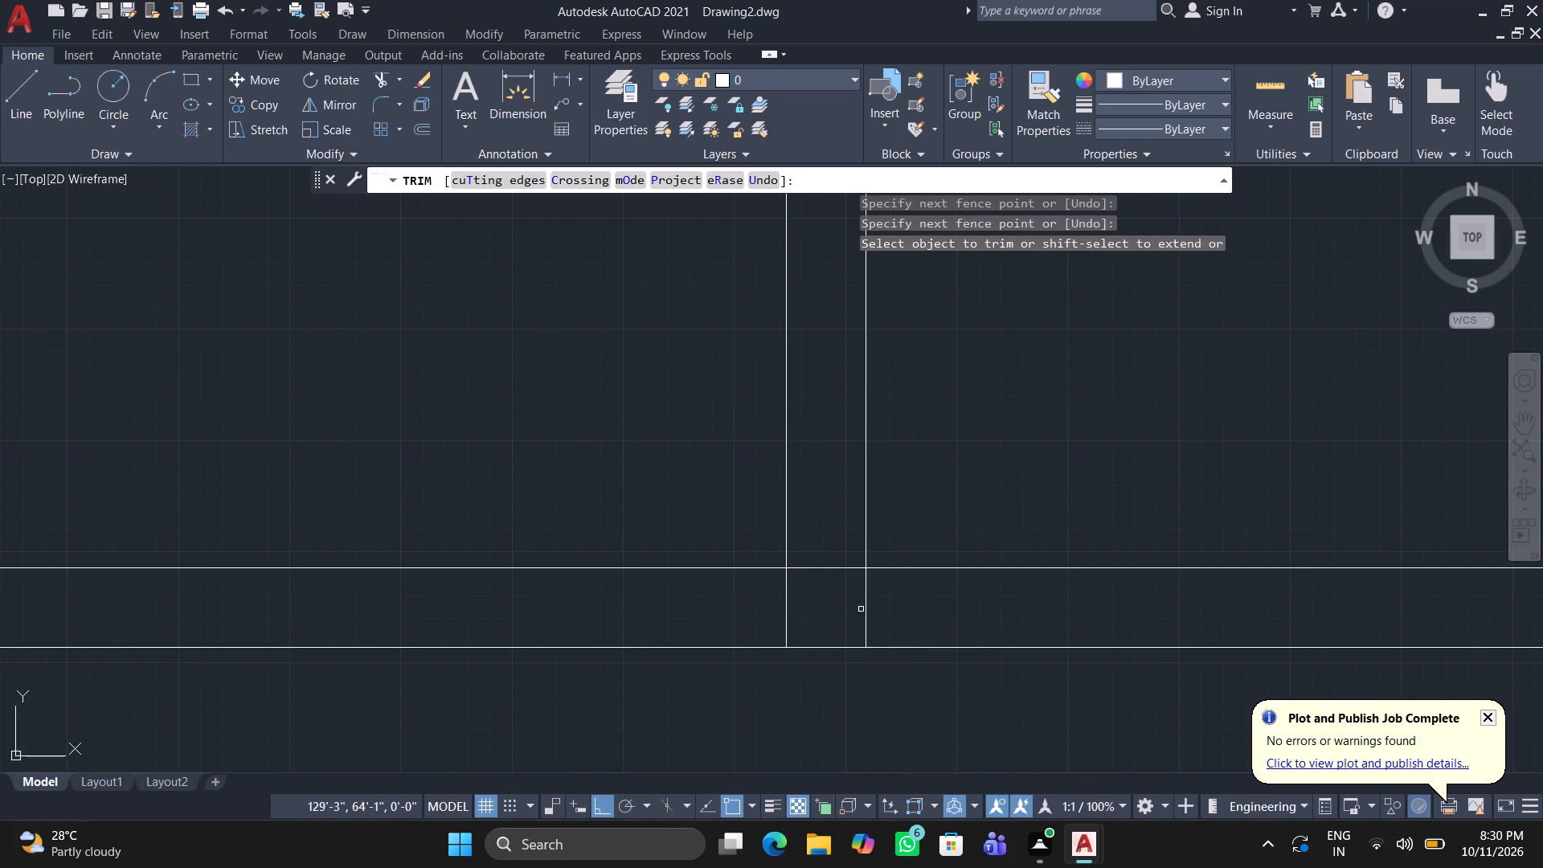
pyautogui.moveTo(899, 603); pyautogui.dragTo(755, 603)
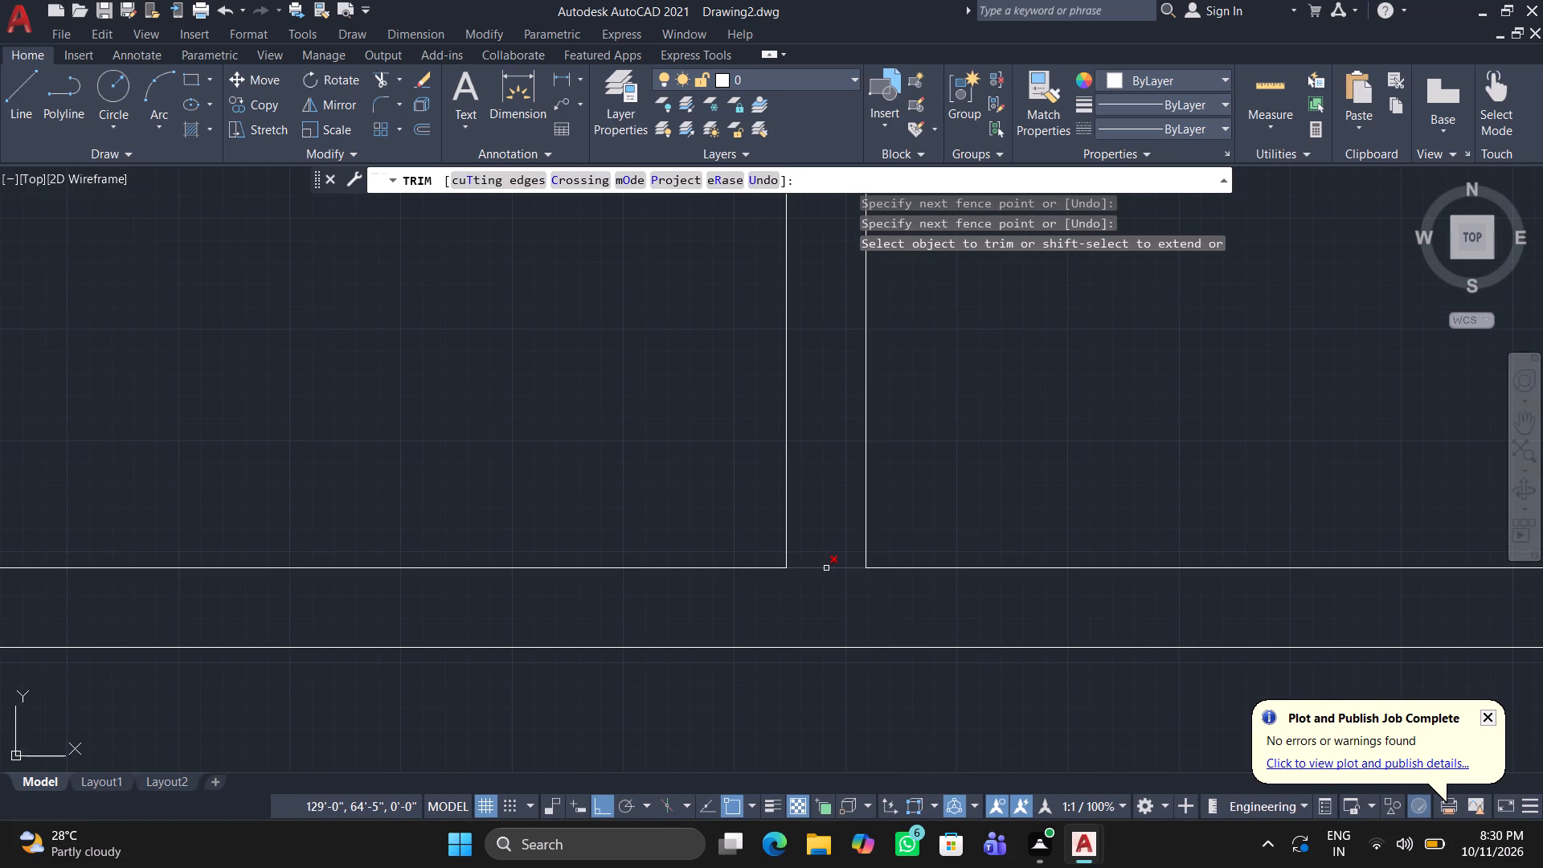
pyautogui.click(825, 568)
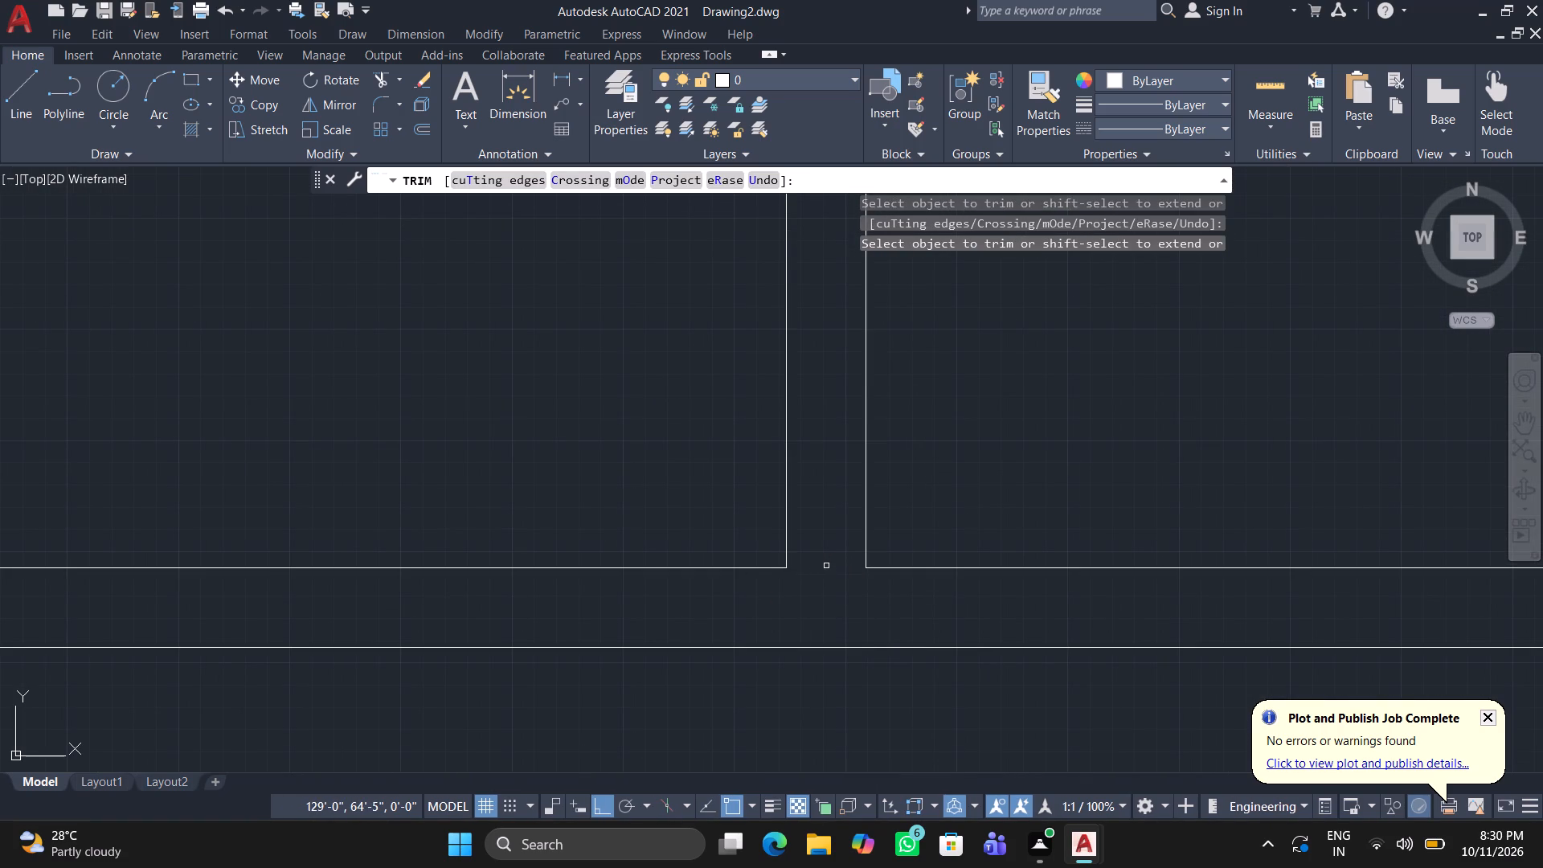
pyautogui.press('Return')
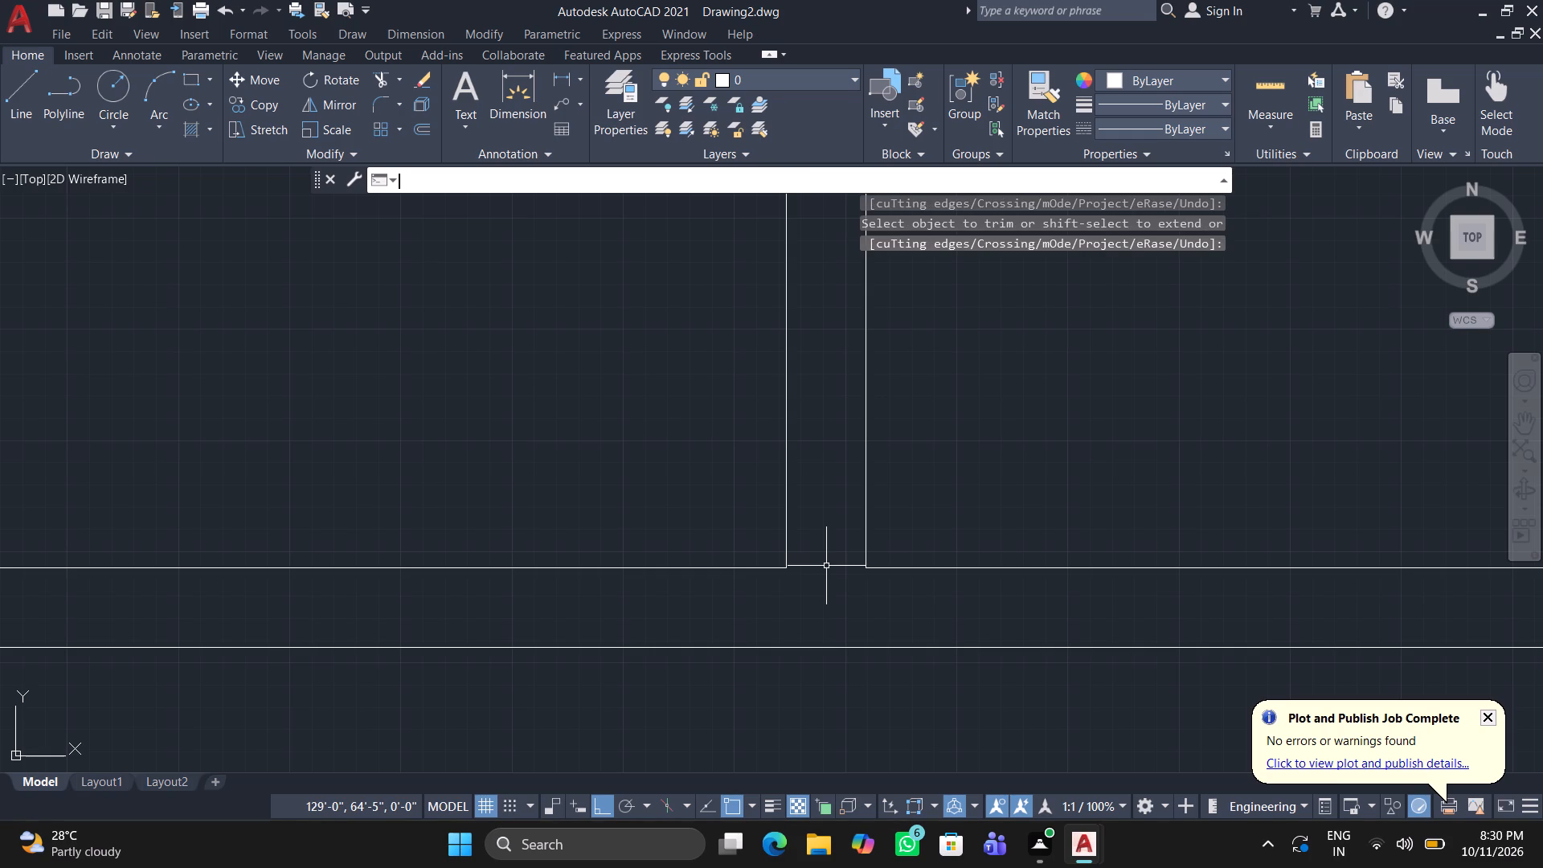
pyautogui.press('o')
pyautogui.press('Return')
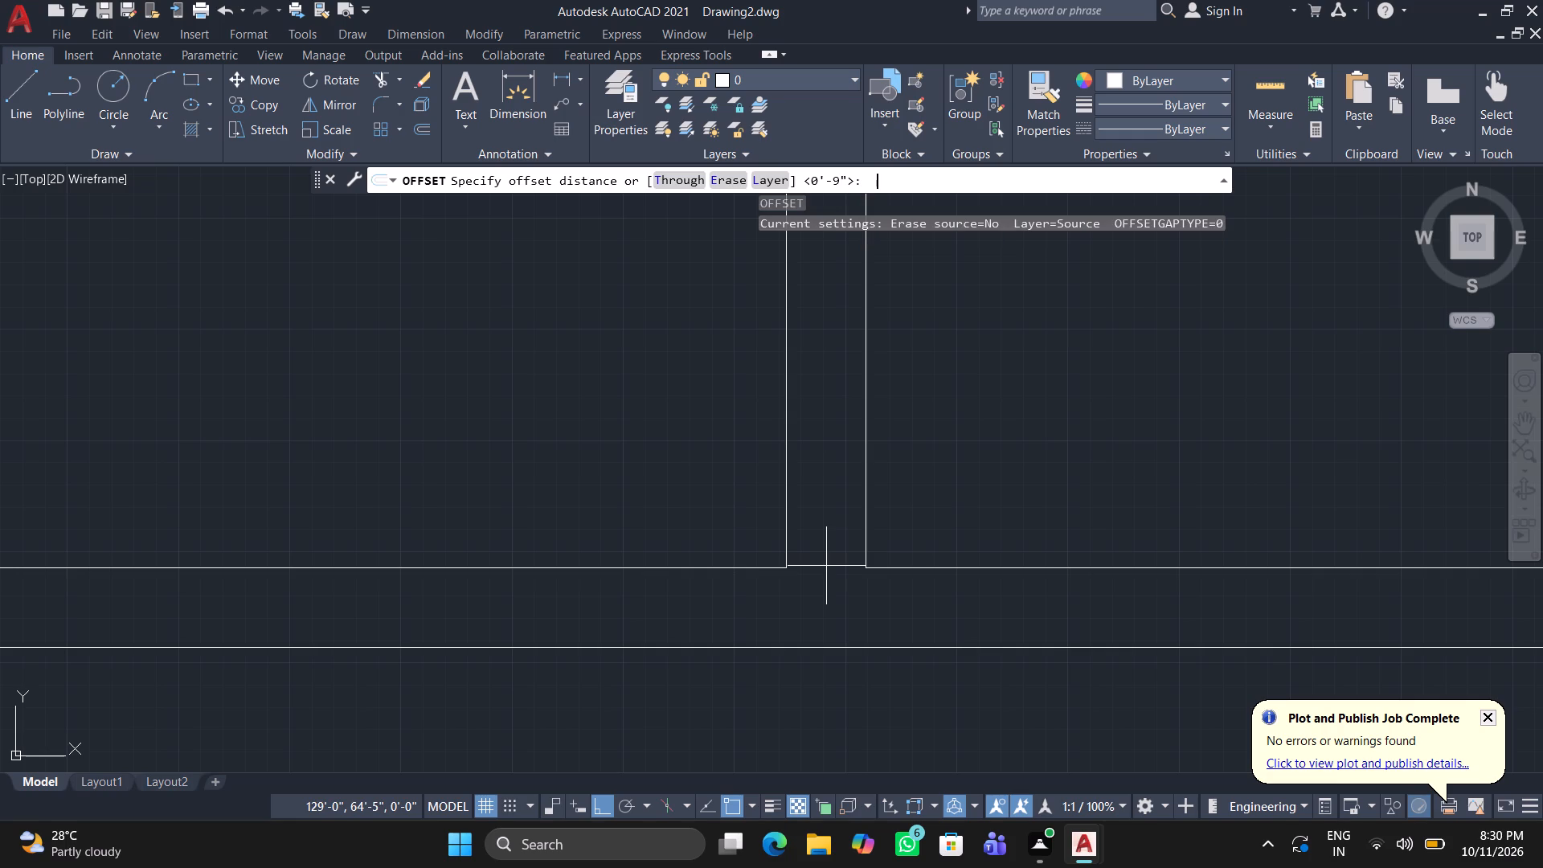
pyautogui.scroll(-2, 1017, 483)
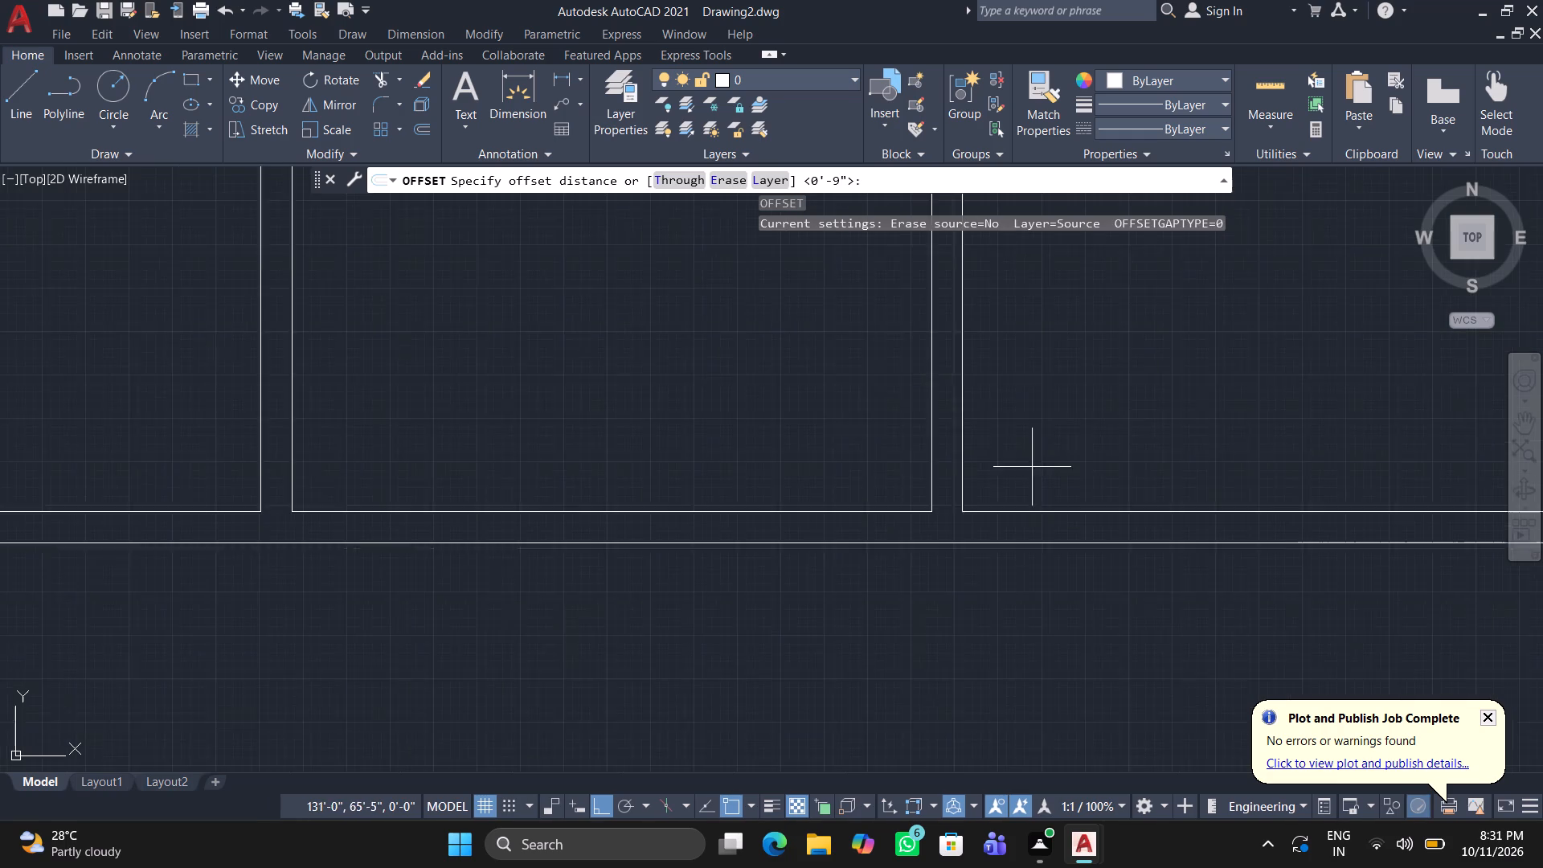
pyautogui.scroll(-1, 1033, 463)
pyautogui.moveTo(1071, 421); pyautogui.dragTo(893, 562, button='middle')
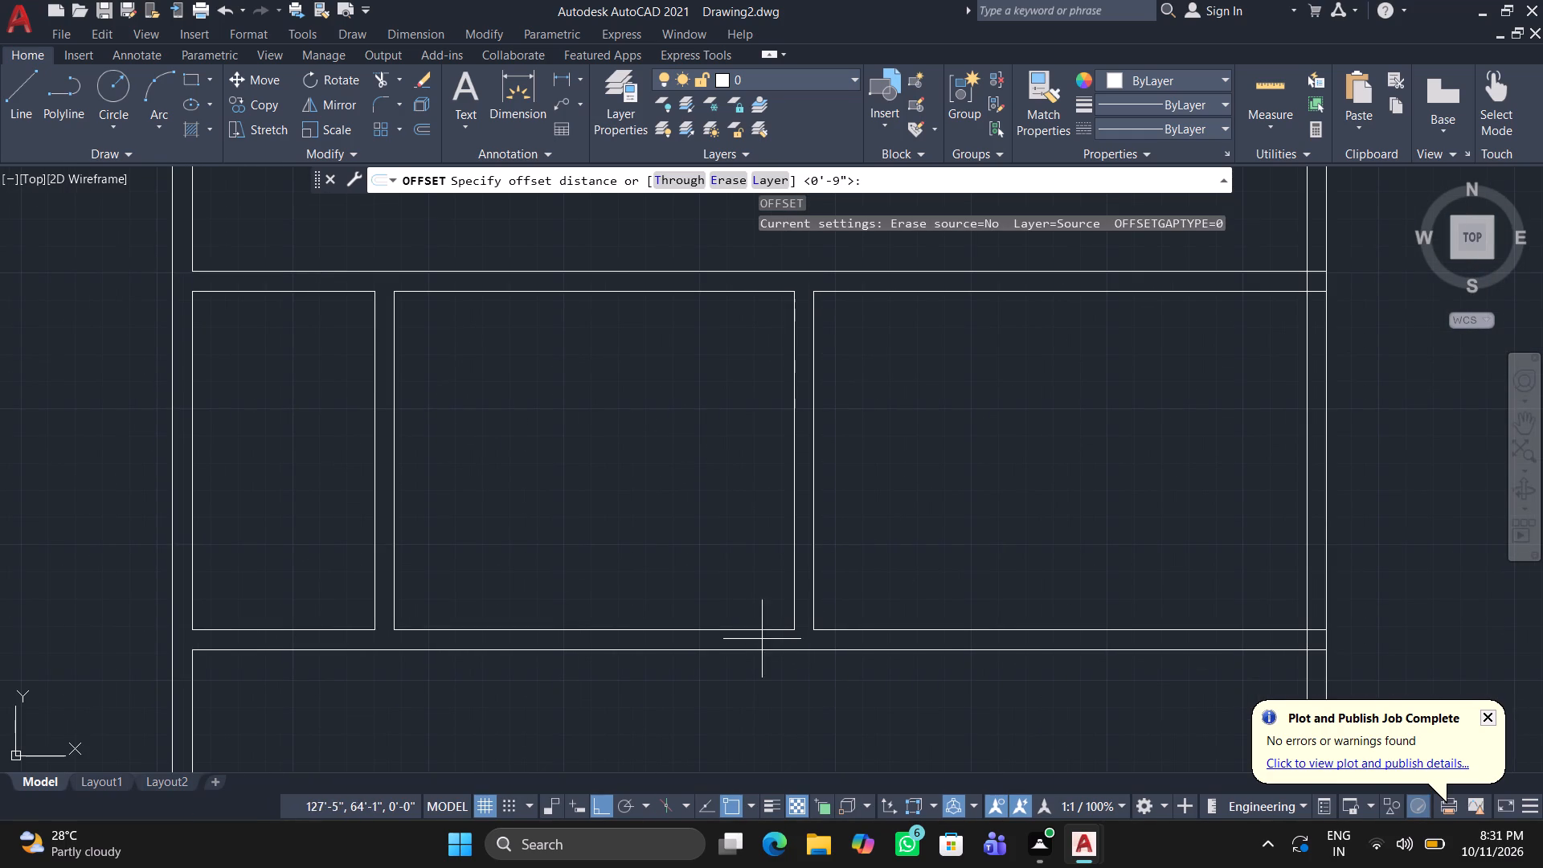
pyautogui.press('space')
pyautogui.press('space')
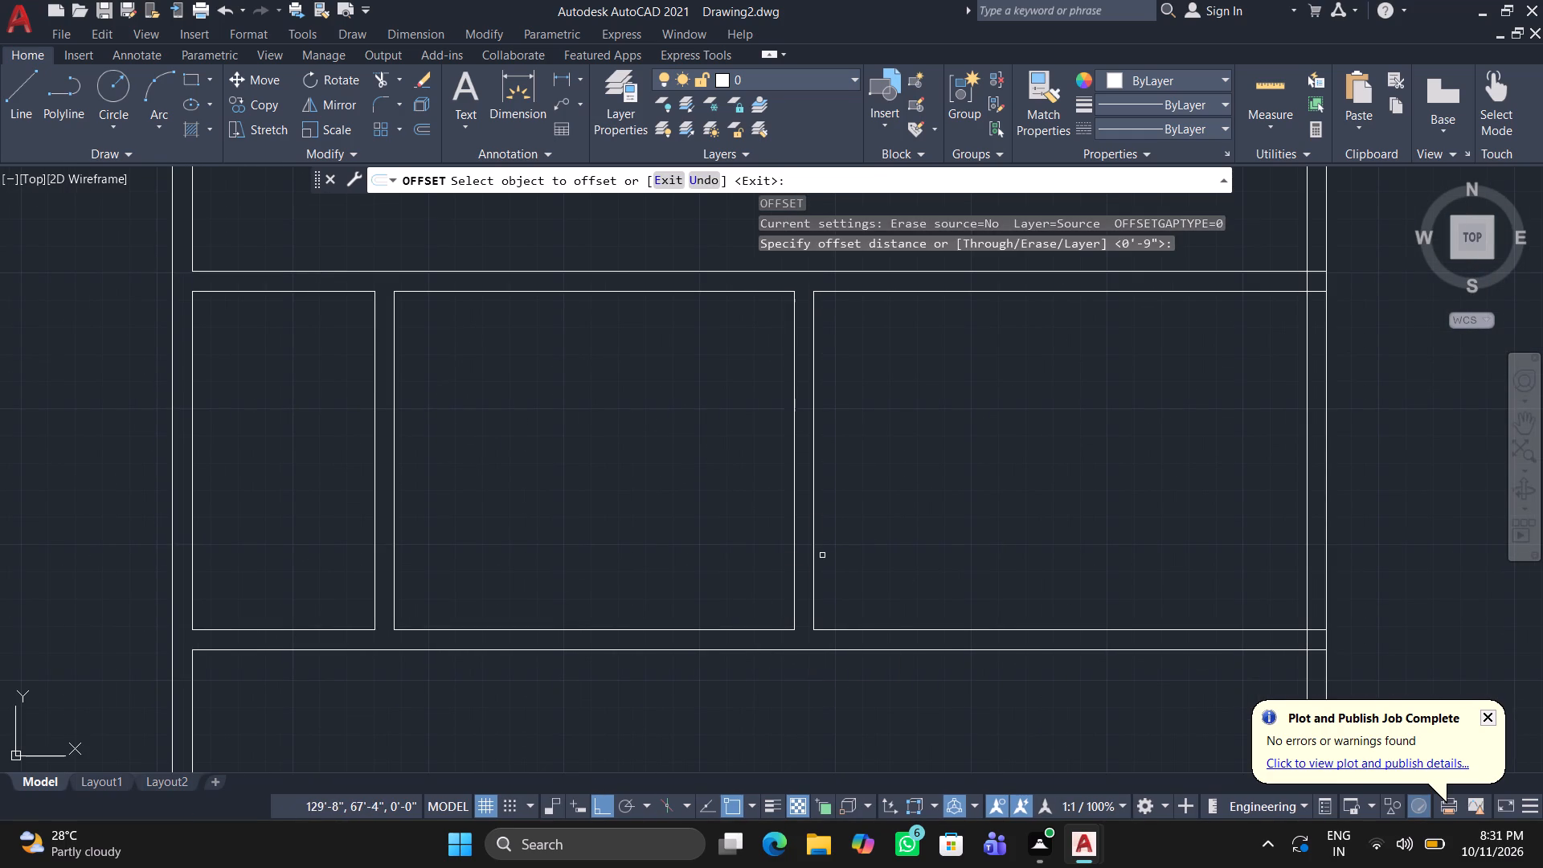
# Draw a vertical line from the lower end of the second partition's right-hand line to the second cross wall's lower line.
pyautogui.click(6, 90)
pyautogui.scroll(2, 804, 622)
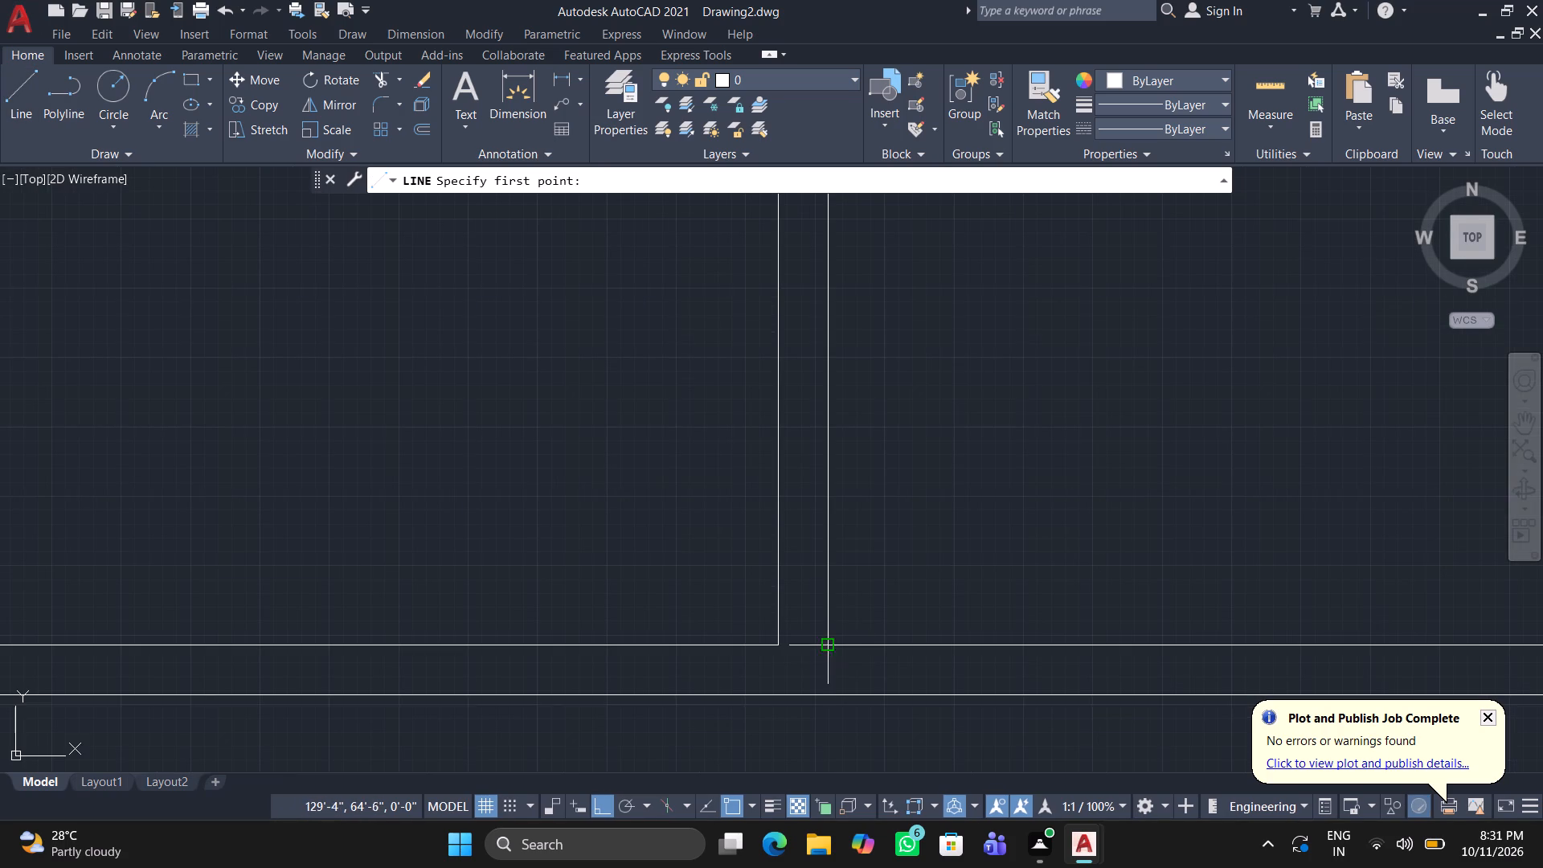
pyautogui.click(825, 652)
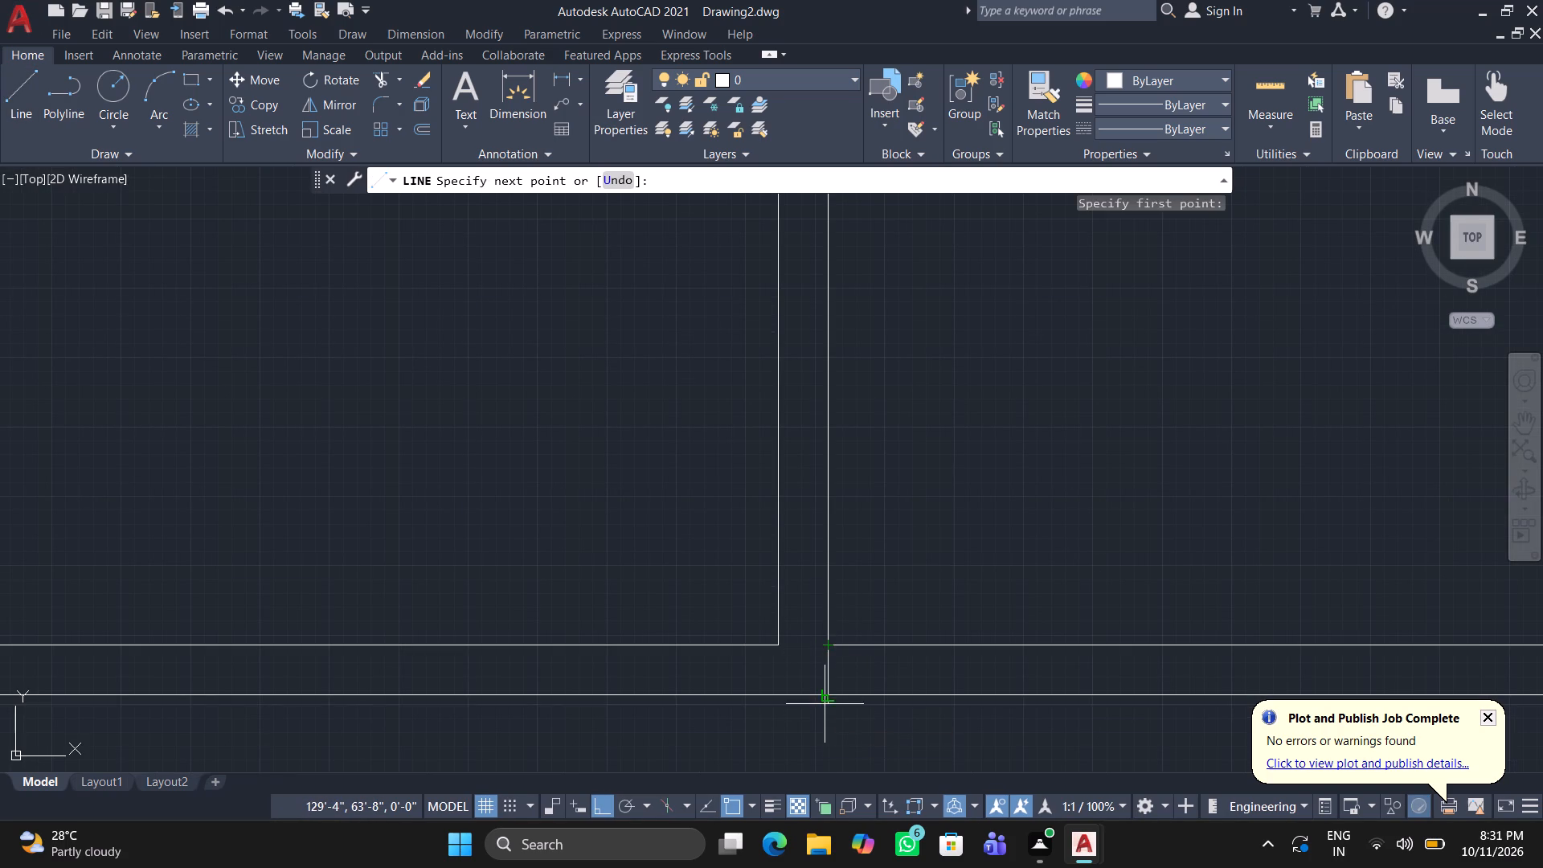
pyautogui.click(825, 699)
pyautogui.press('space')
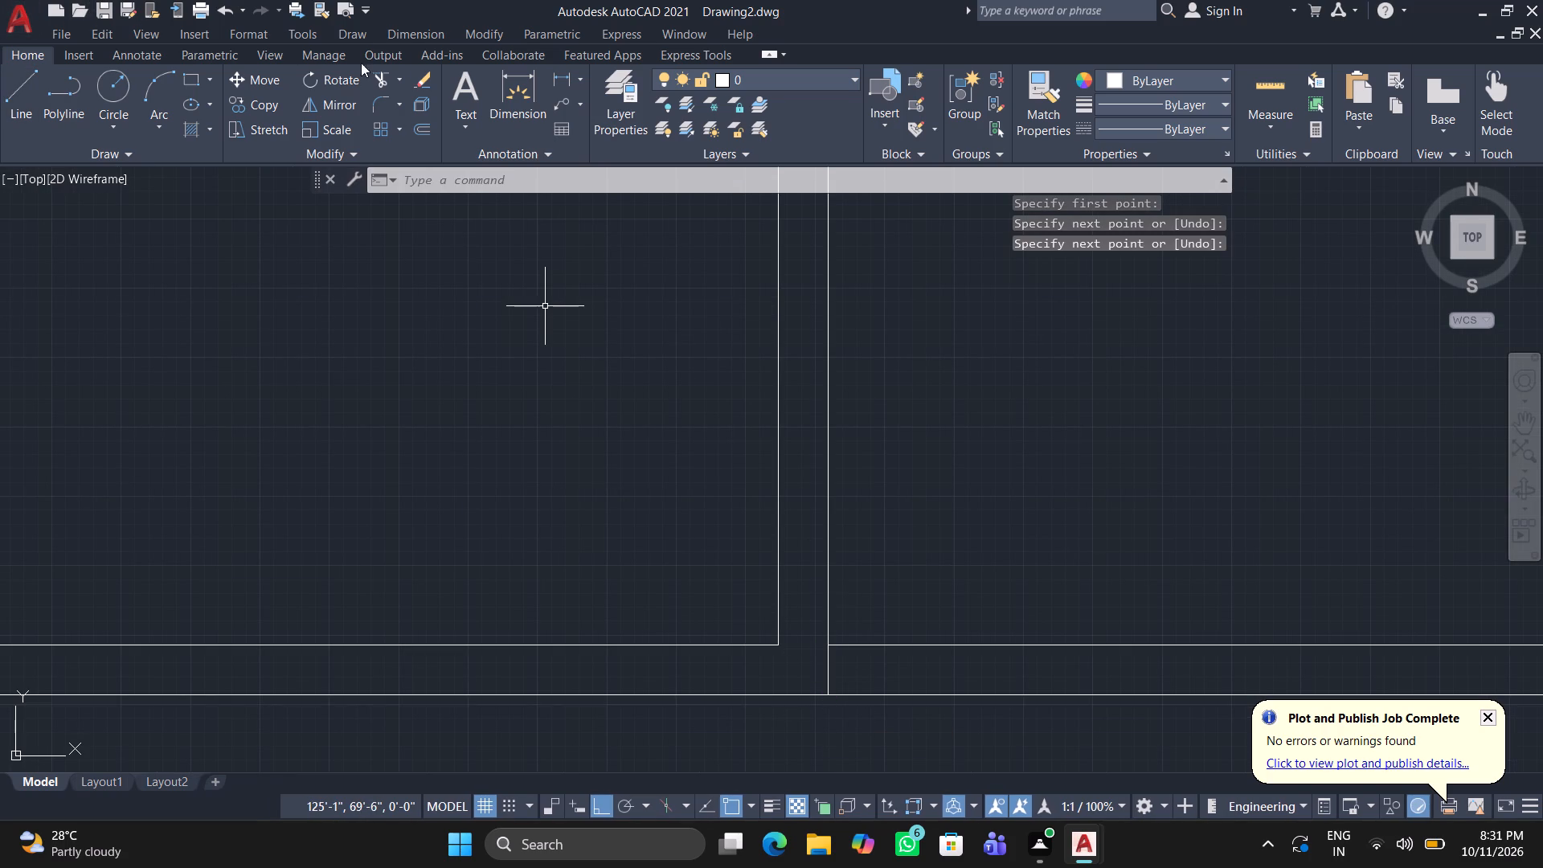
# Trim away both second cross wall lines to the right of the second partition, including the stubs inside the right outer wall.
pyautogui.click(377, 71)
pyautogui.scroll(-2, 1050, 320)
pyautogui.moveTo(1048, 321); pyautogui.dragTo(668, 329, button='middle')
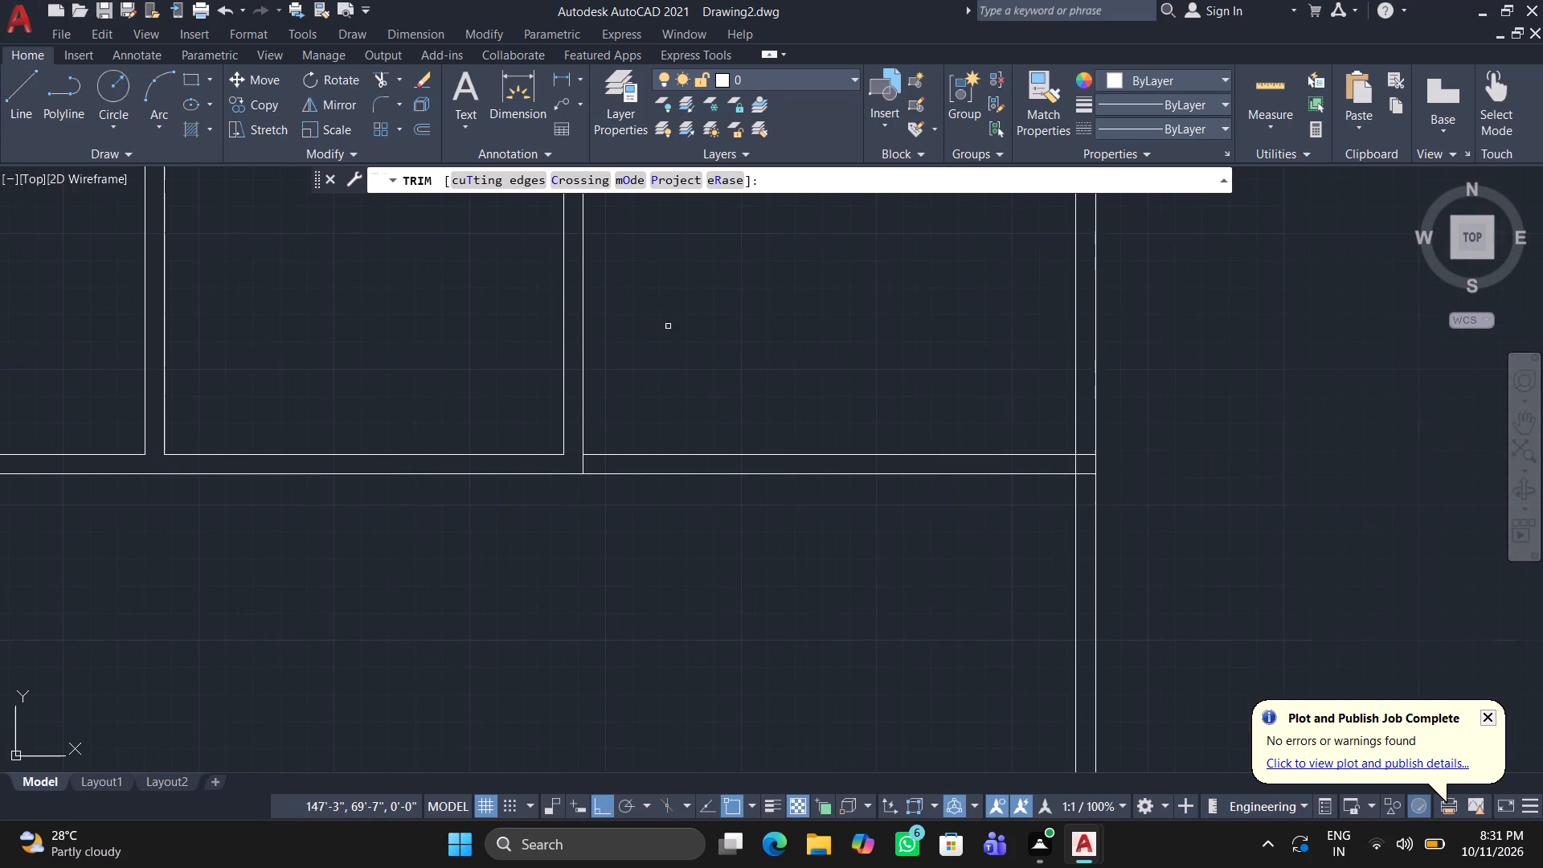
pyautogui.moveTo(731, 352); pyautogui.dragTo(780, 530)
pyautogui.scroll(1, 1074, 462)
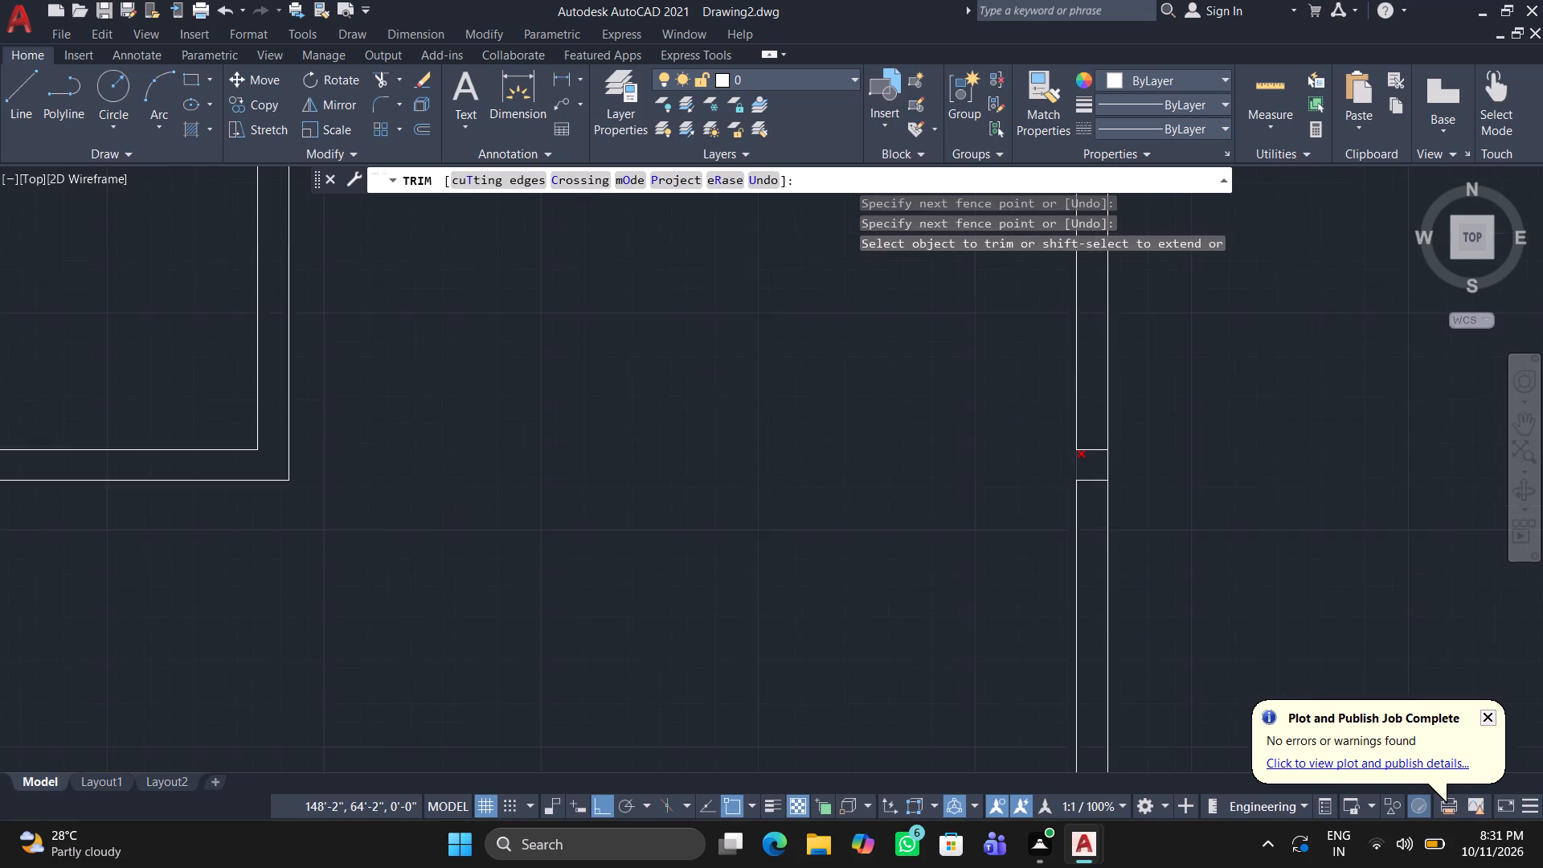
pyautogui.scroll(1, 1074, 462)
pyautogui.moveTo(1112, 425); pyautogui.dragTo(1113, 505)
pyautogui.click(1113, 505)
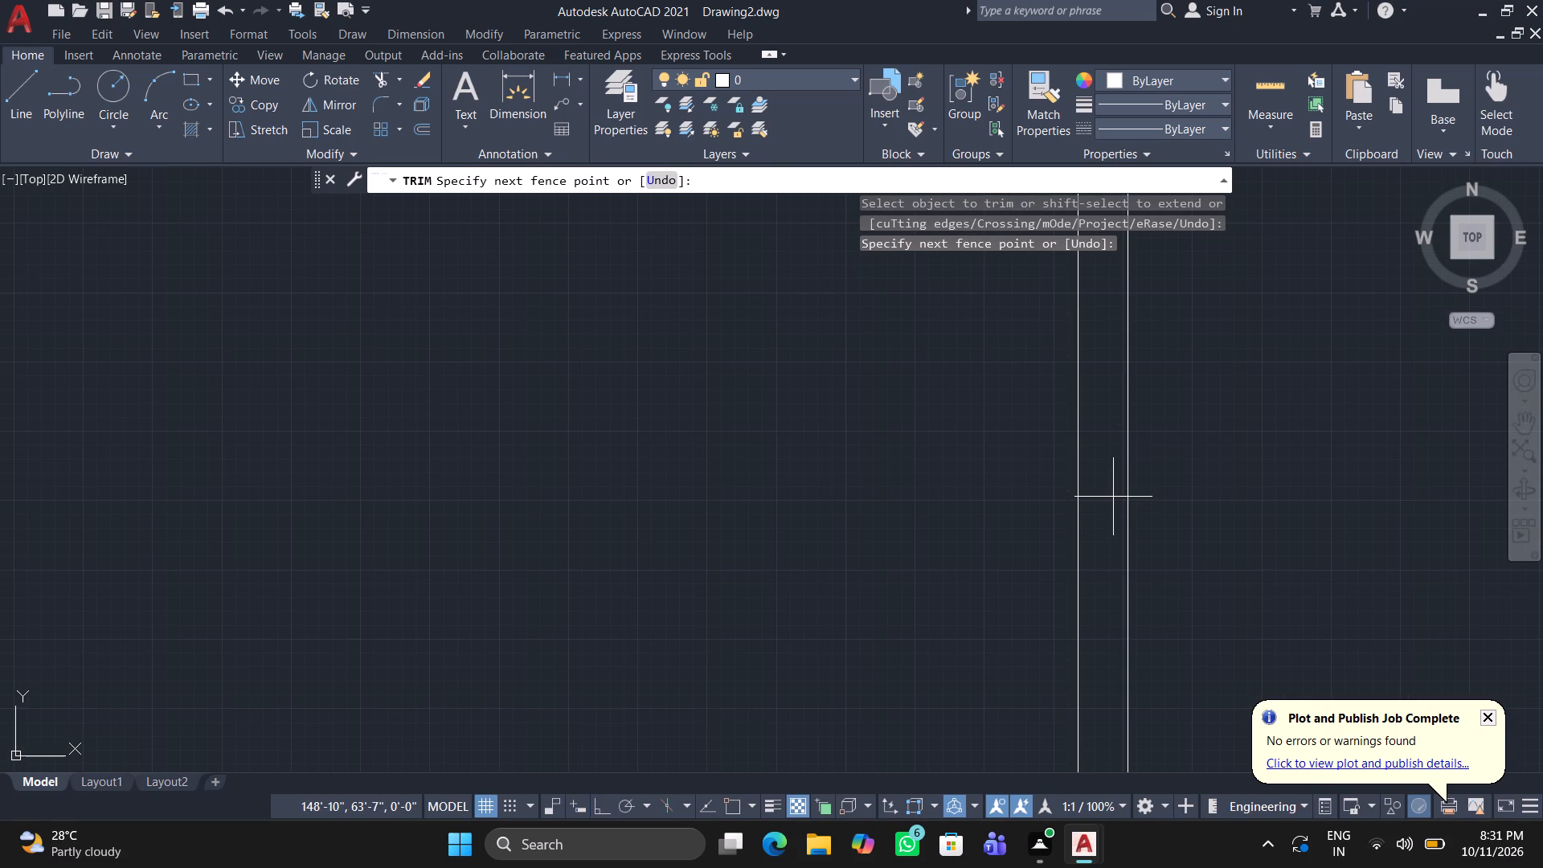
pyautogui.press('Return')
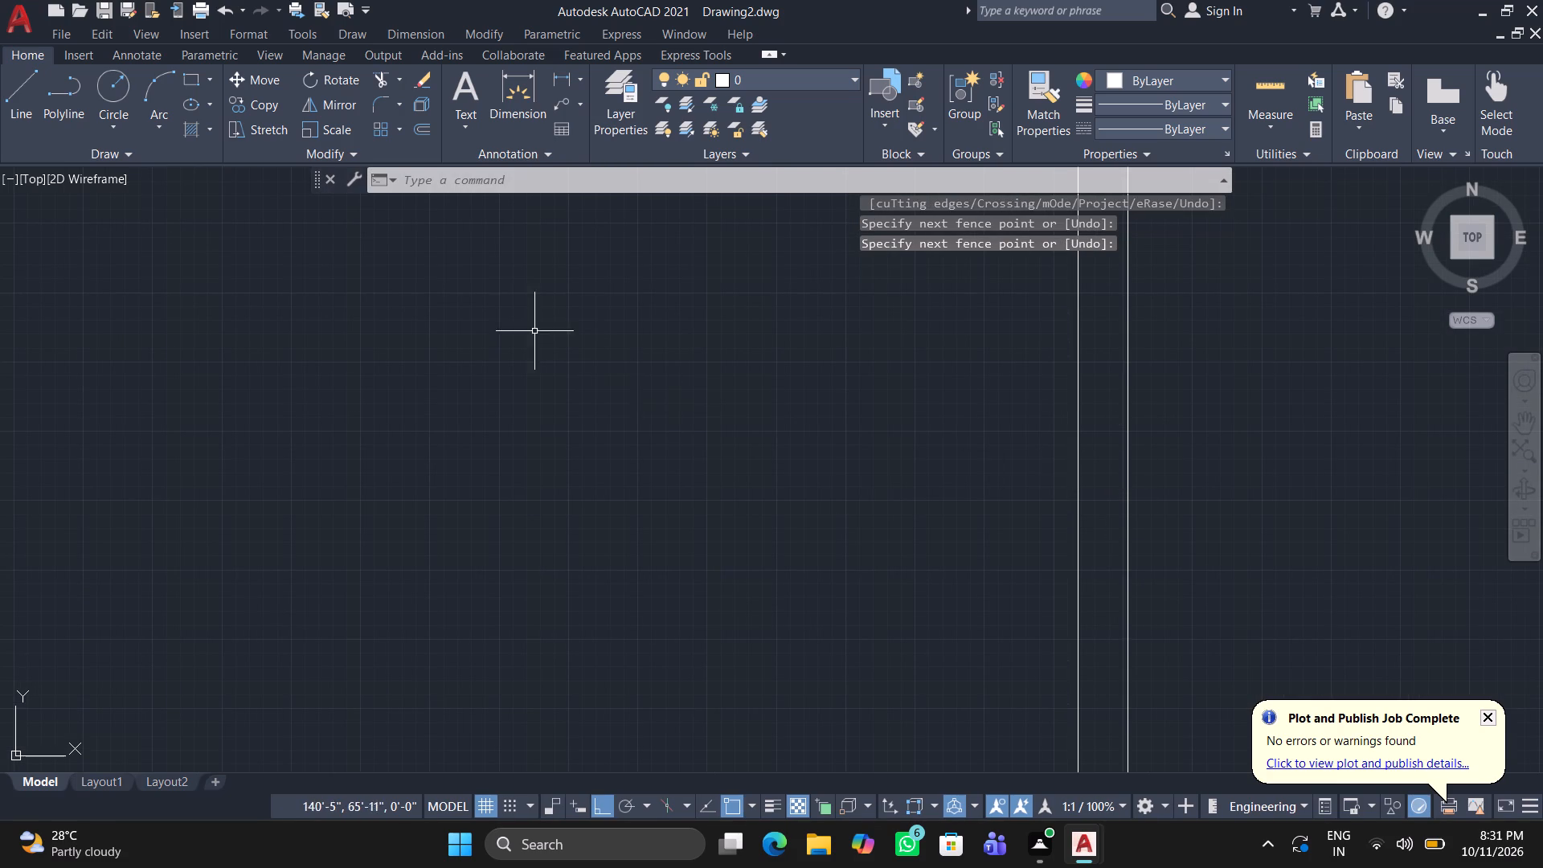
# Offset the second partition's right-hand line 9'1" to the right.
pyautogui.press('o')
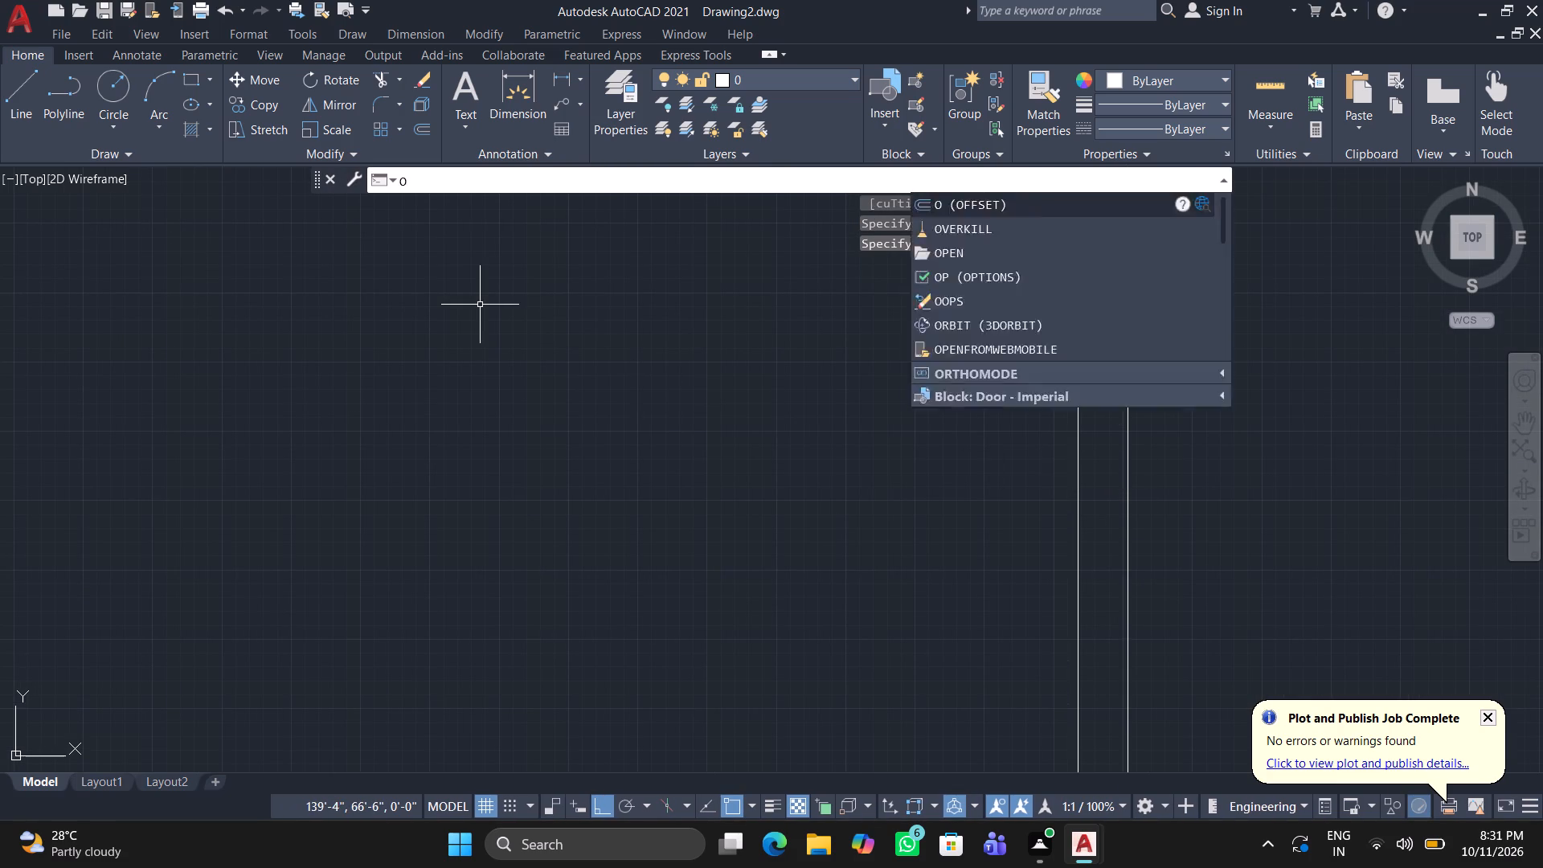
pyautogui.press('Return')
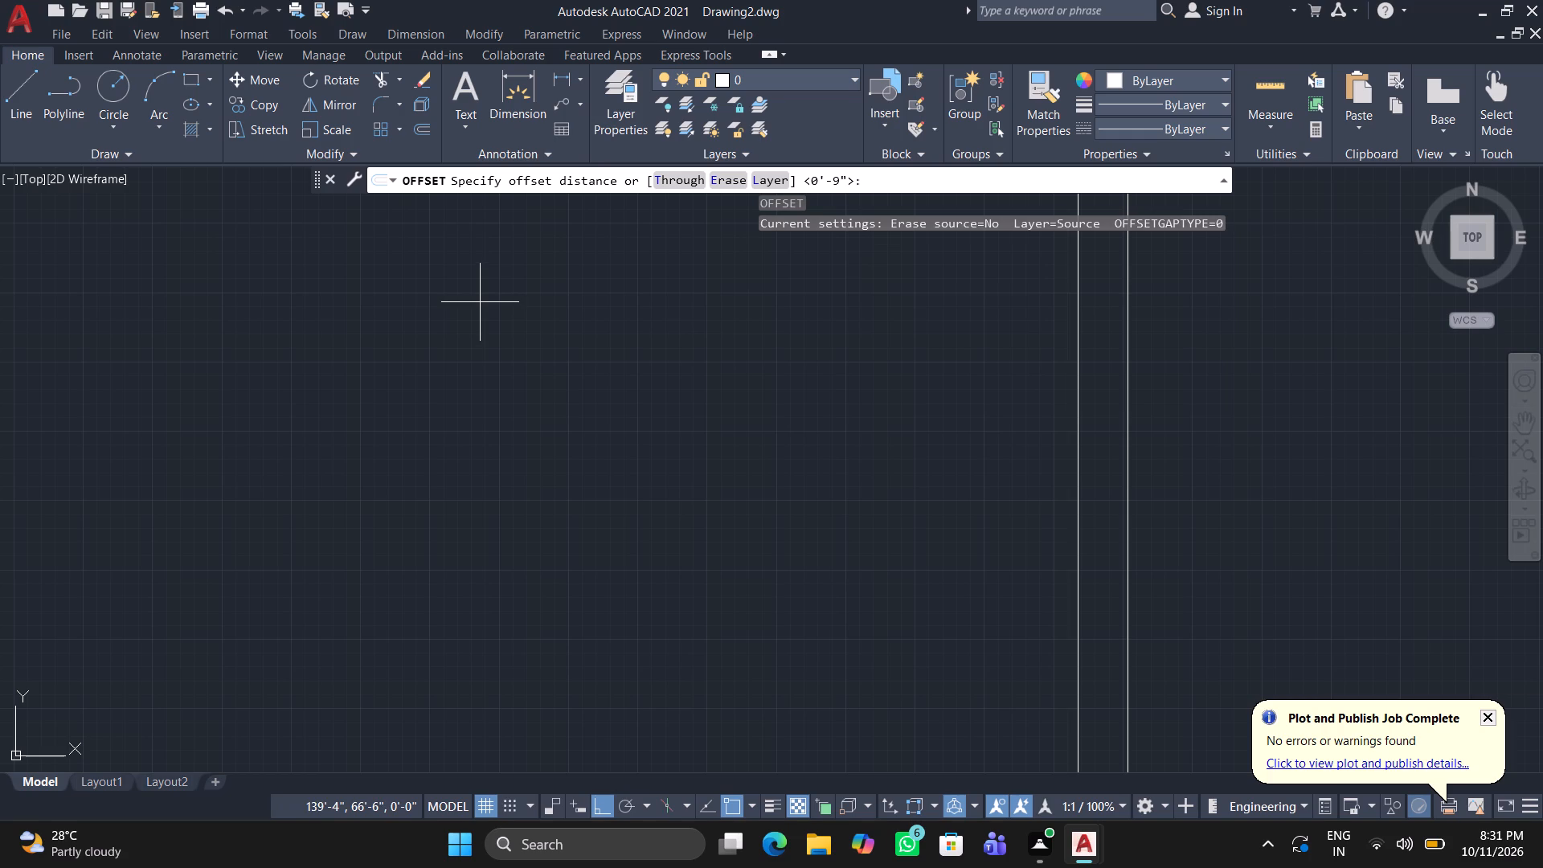
pyautogui.press('9')
pyautogui.press("'")
pyautogui.press('1')
pyautogui.hotkey('shift', '"')
pyautogui.press('Return')
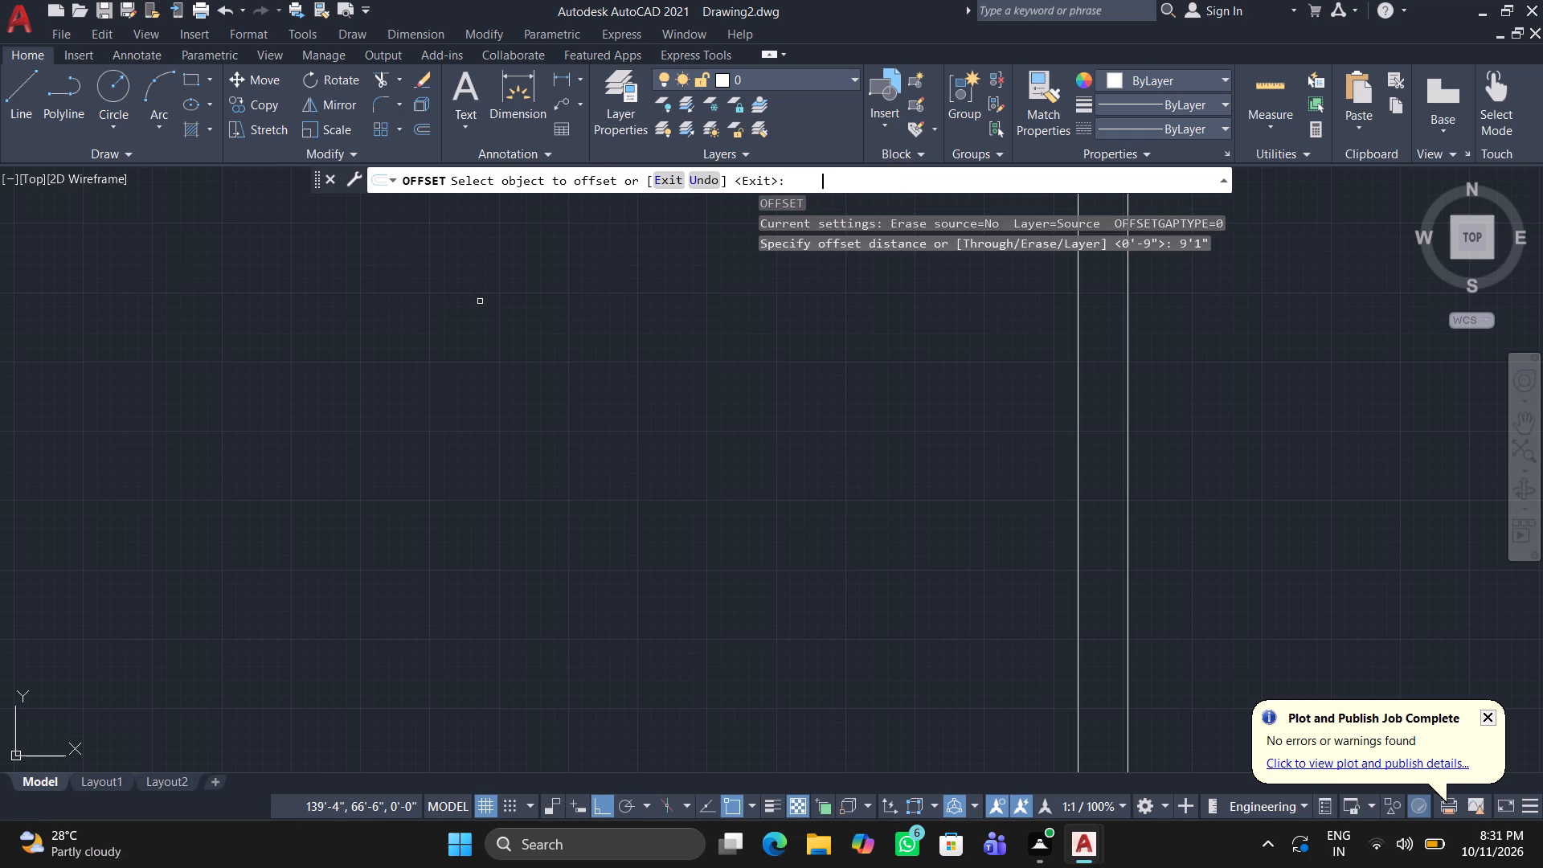
pyautogui.scroll(-1, 480, 301)
pyautogui.scroll(-2, 397, 295)
pyautogui.moveTo(332, 301); pyautogui.dragTo(370, 473, button='middle')
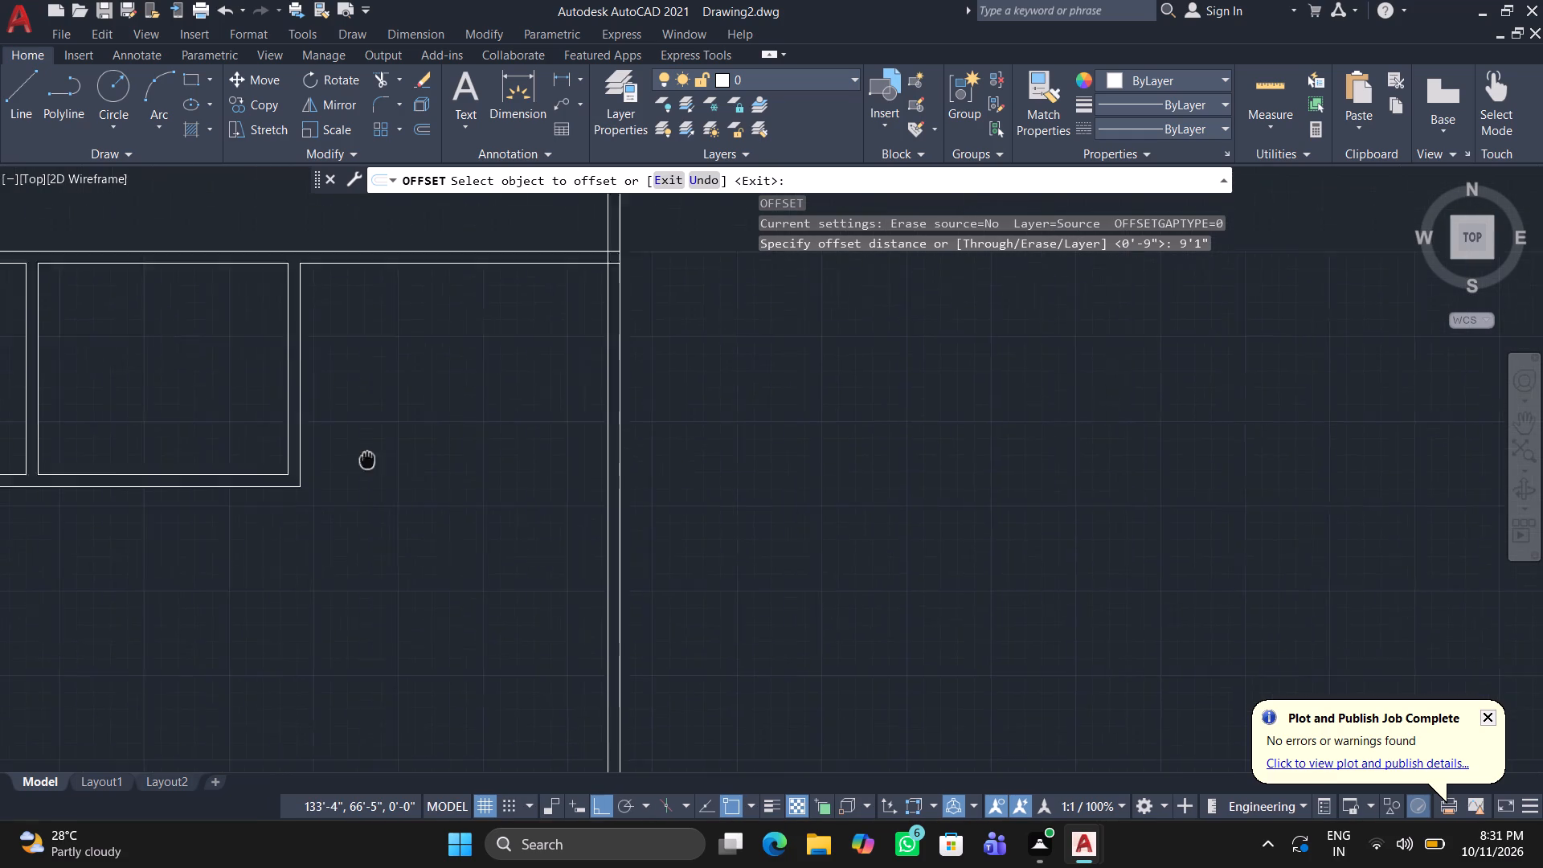
pyautogui.moveTo(370, 473); pyautogui.dragTo(403, 642, button='middle')
pyautogui.scroll(1, 346, 570)
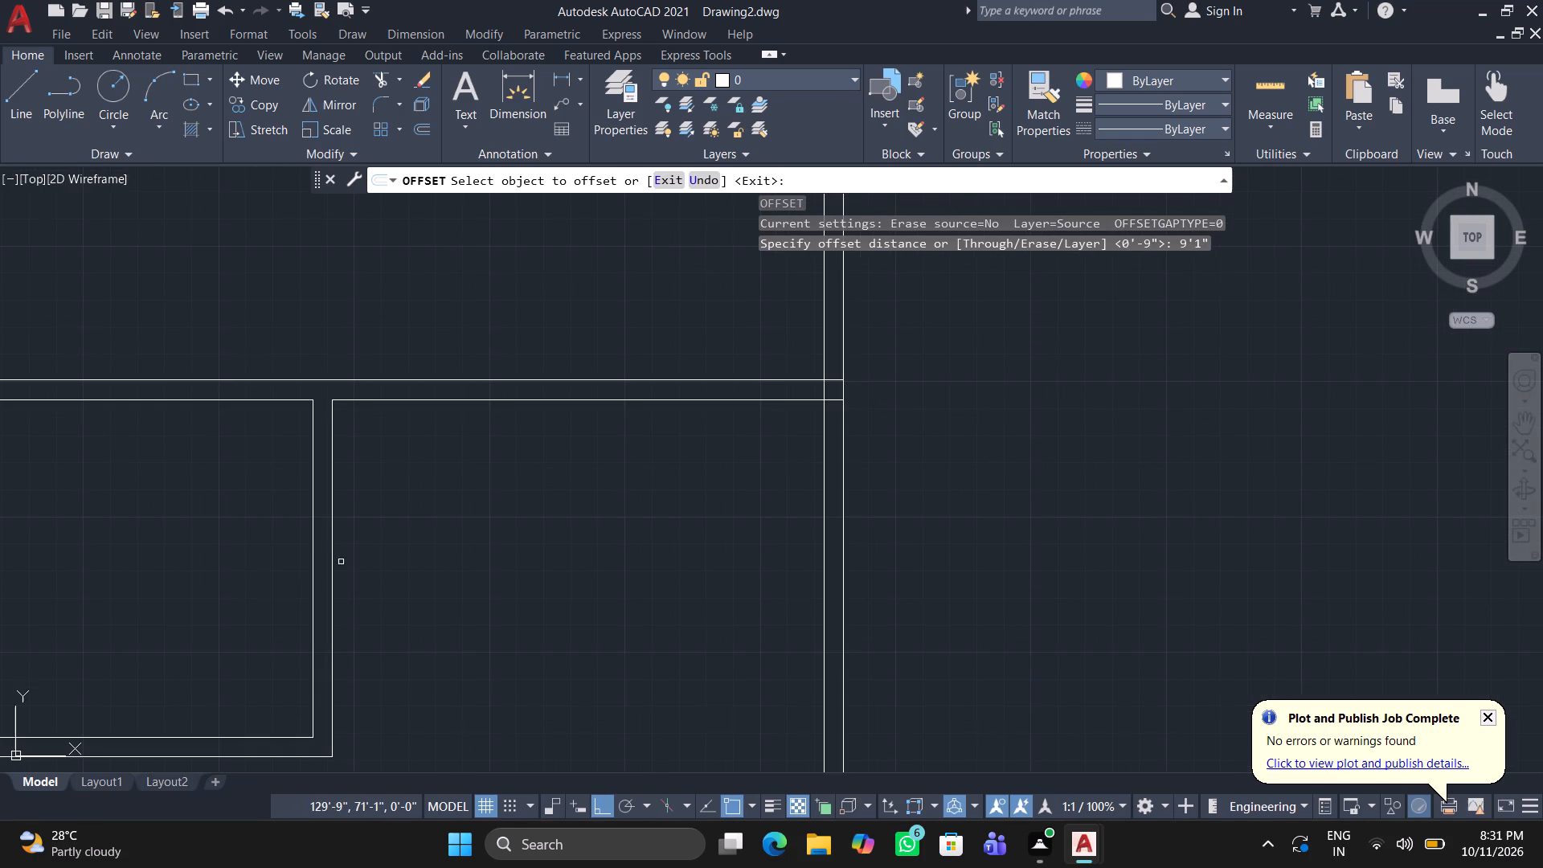
pyautogui.click(332, 545)
pyautogui.click(387, 545)
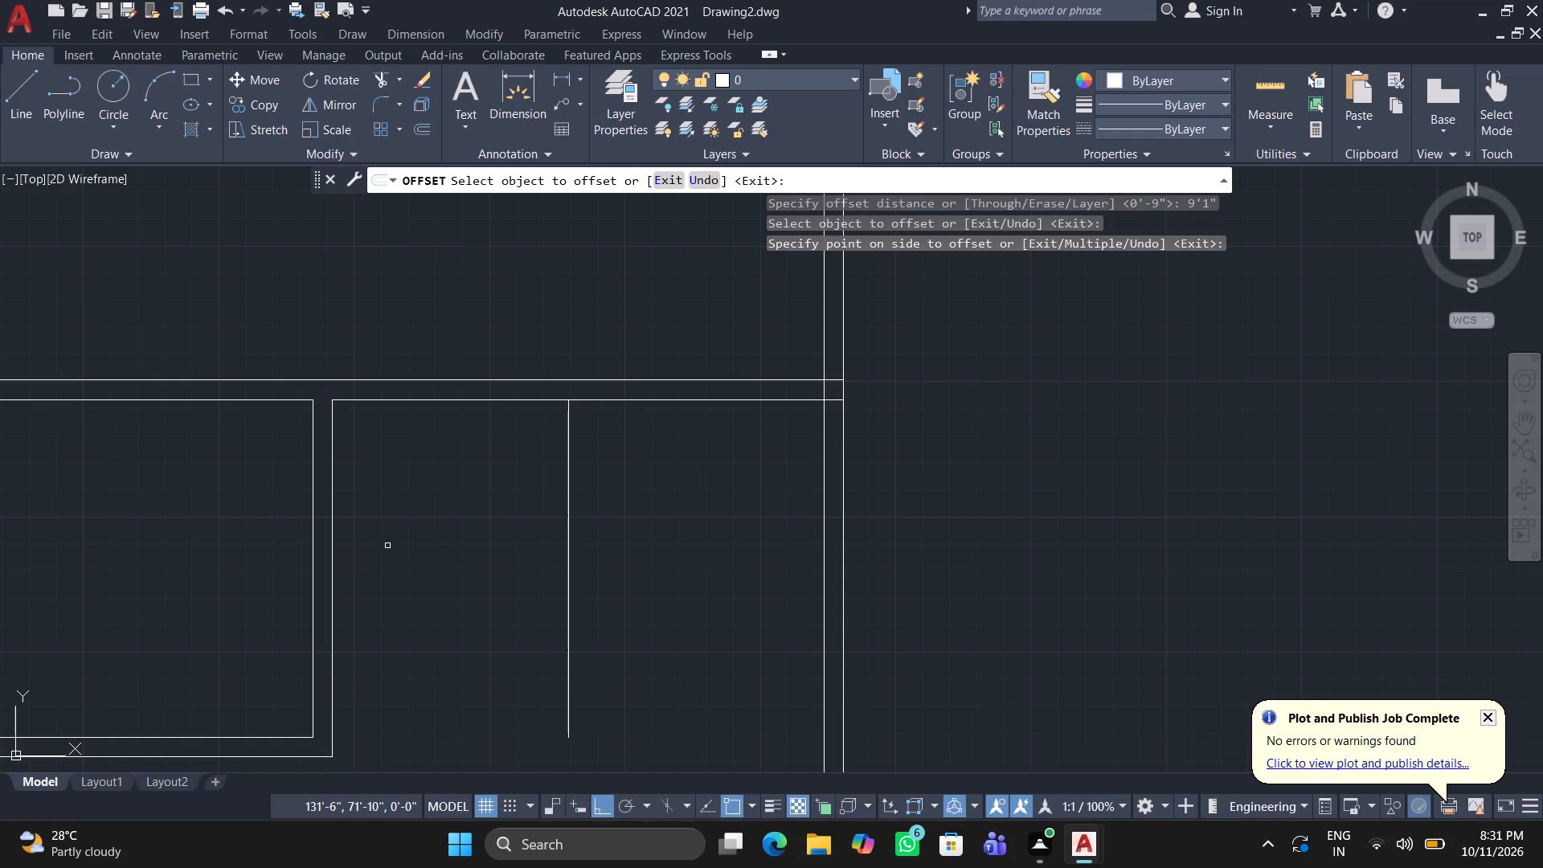
pyautogui.press('space')
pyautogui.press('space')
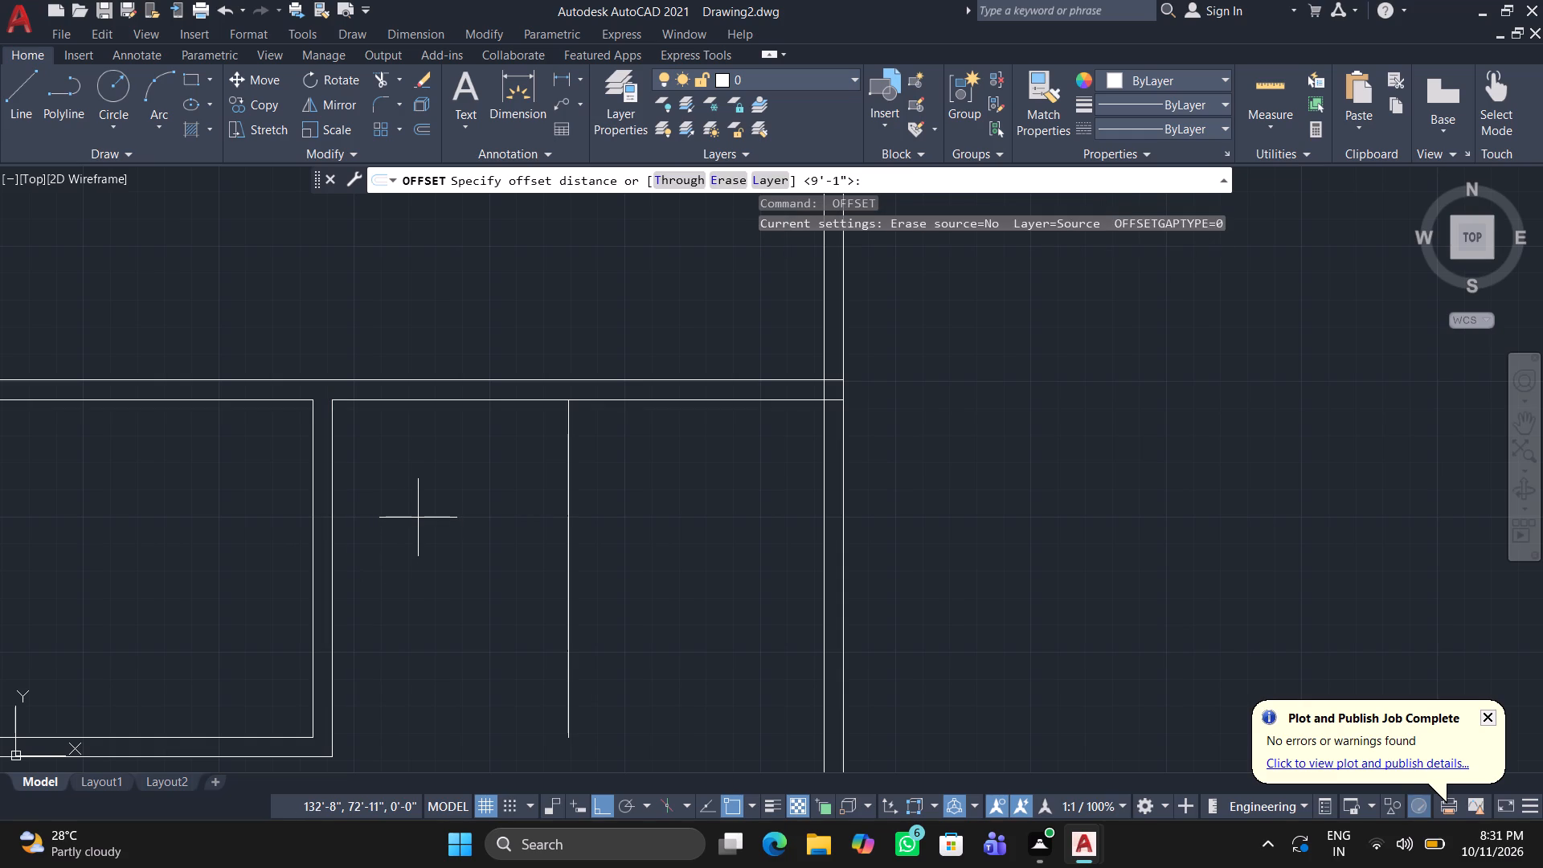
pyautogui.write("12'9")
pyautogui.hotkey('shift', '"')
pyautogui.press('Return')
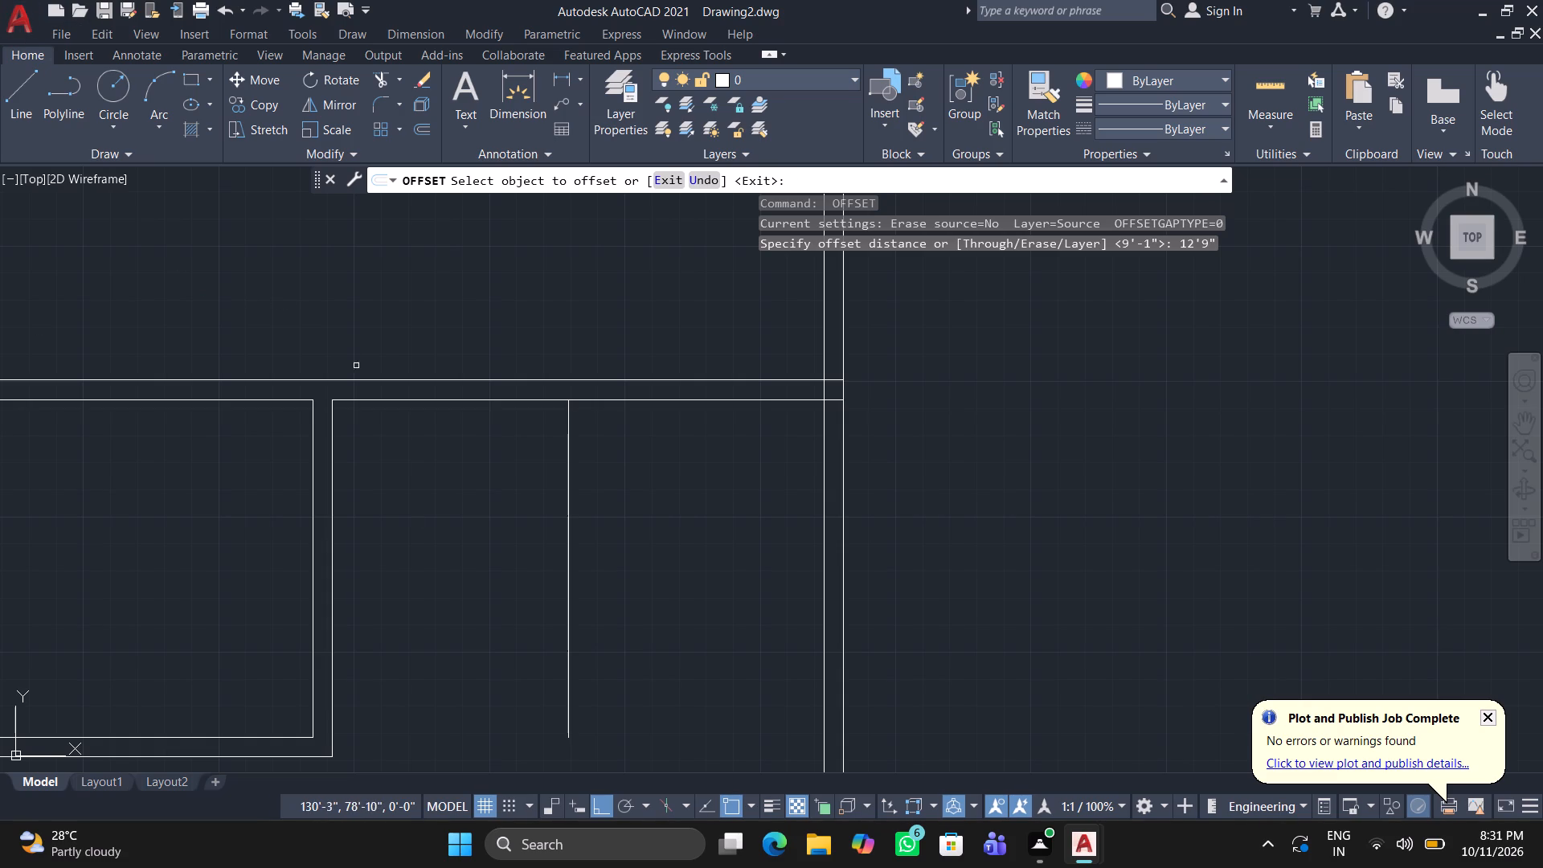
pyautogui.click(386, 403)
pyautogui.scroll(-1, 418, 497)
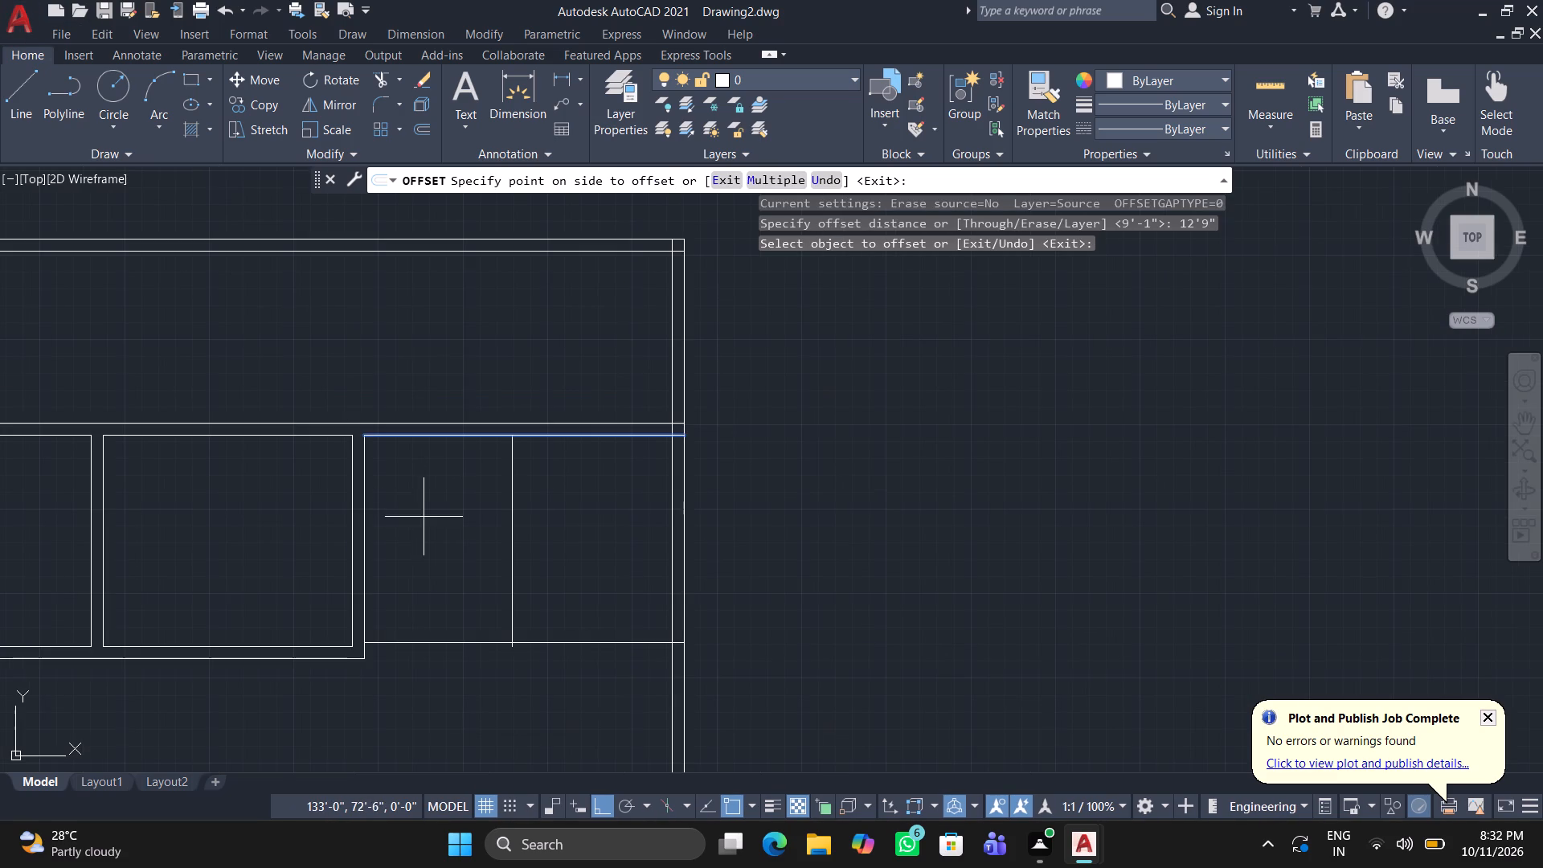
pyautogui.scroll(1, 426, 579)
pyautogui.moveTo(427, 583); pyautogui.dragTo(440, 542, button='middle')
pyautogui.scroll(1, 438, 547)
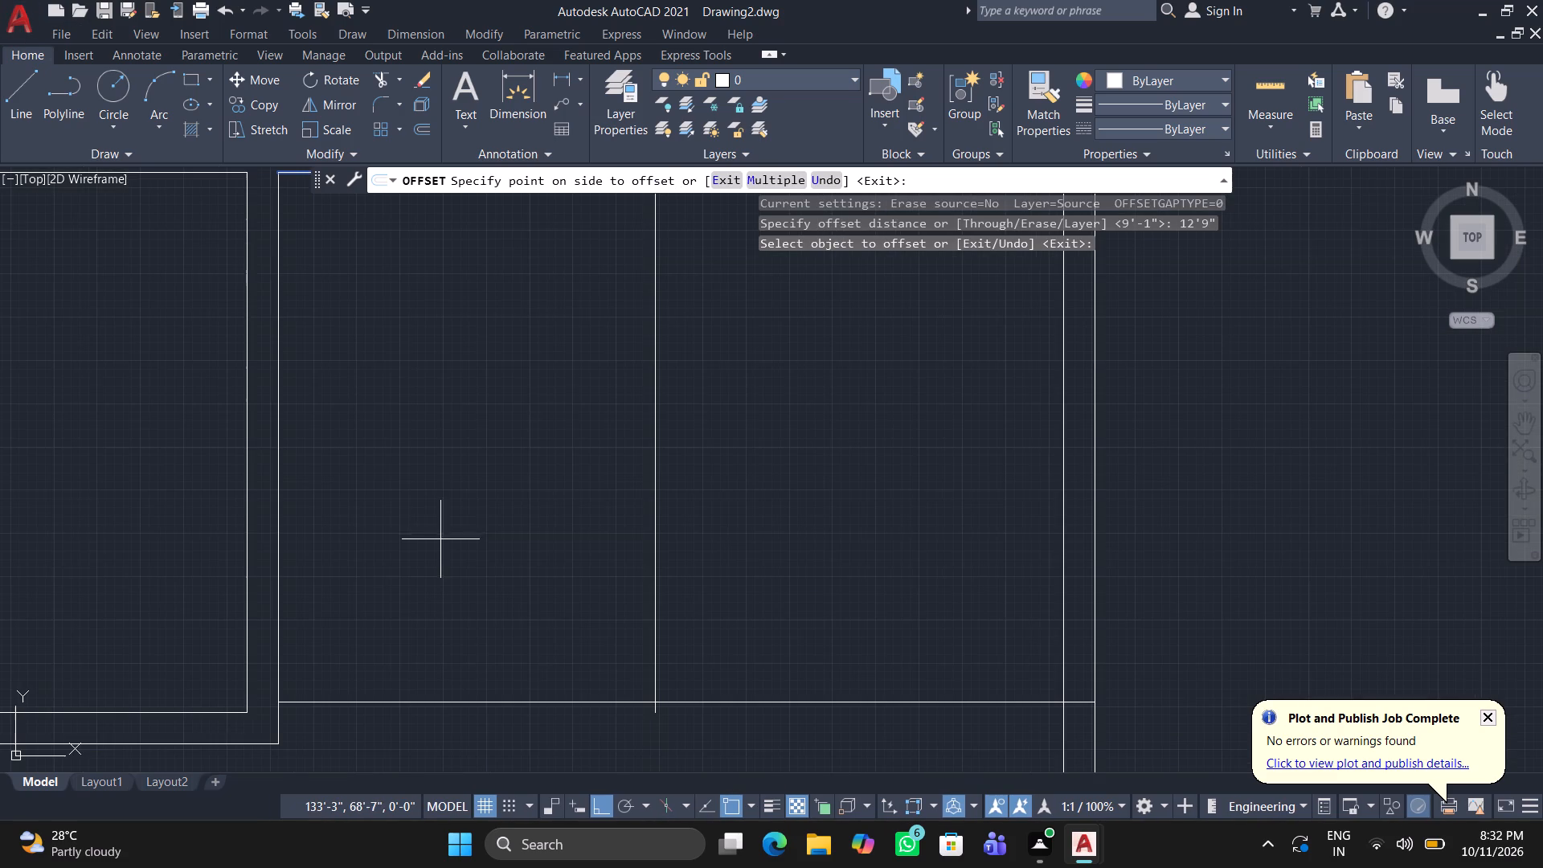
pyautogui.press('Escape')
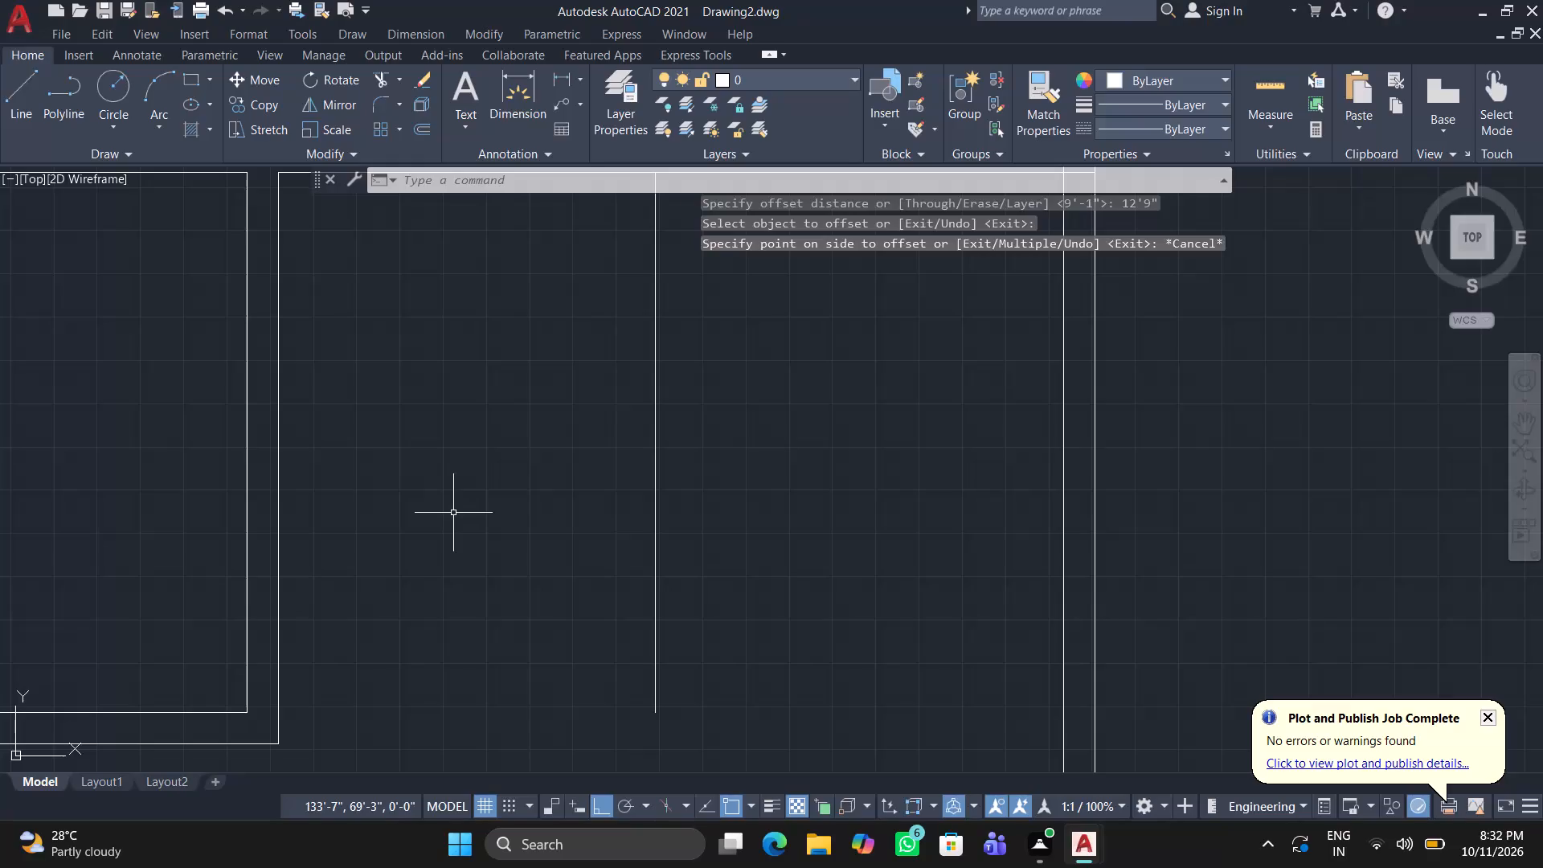
# Draw a 4.5" thick horizontal cross wall from the second partition to the new vertical line, about 7'4" below the first cross wall.
pyautogui.press('l')
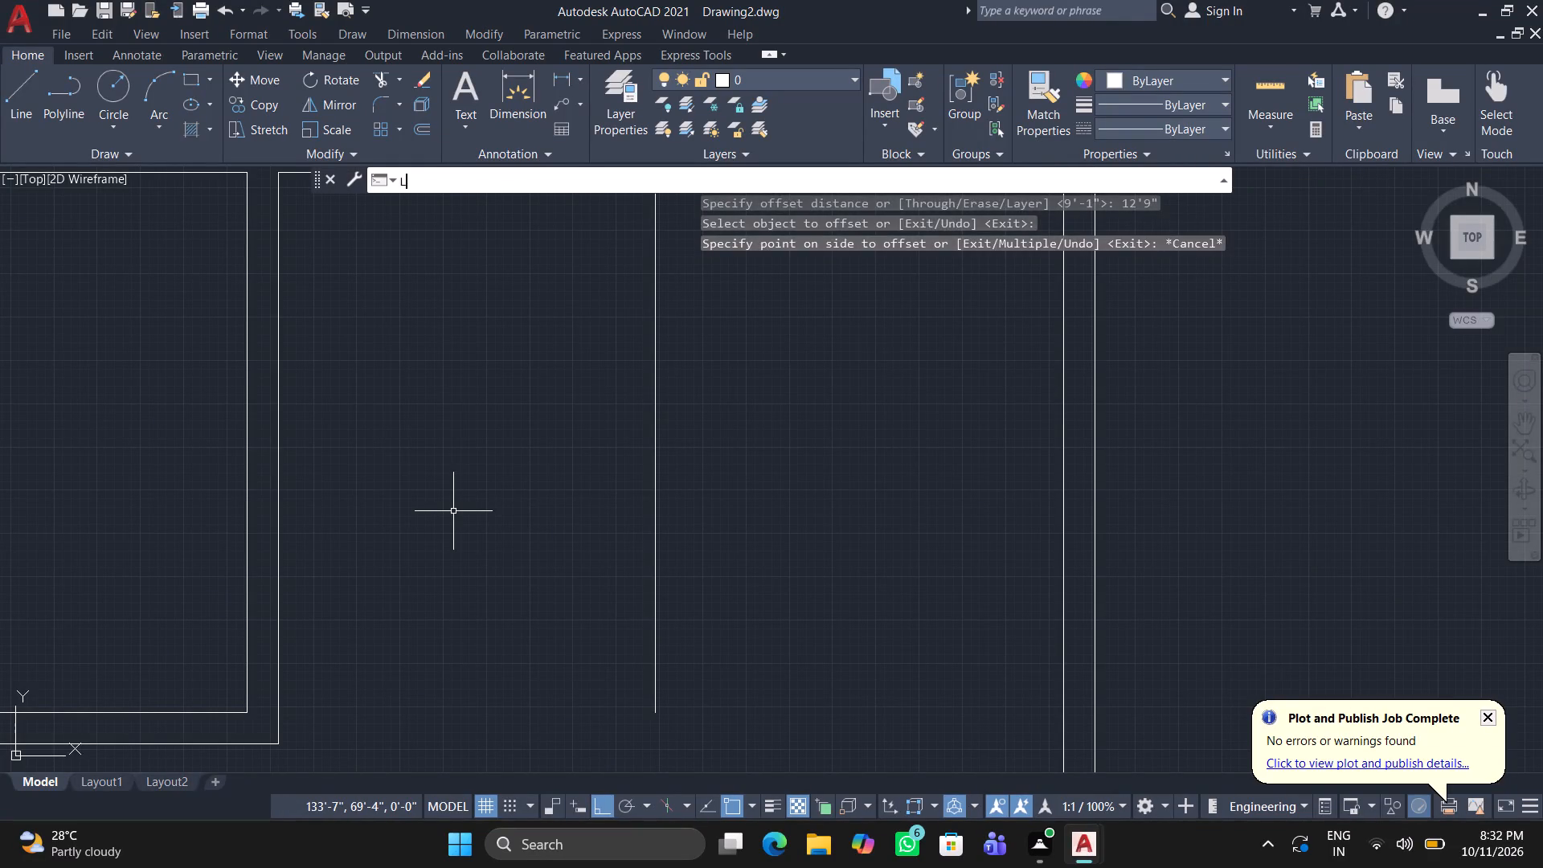
pyautogui.press('Return')
pyautogui.scroll(-1, 327, 456)
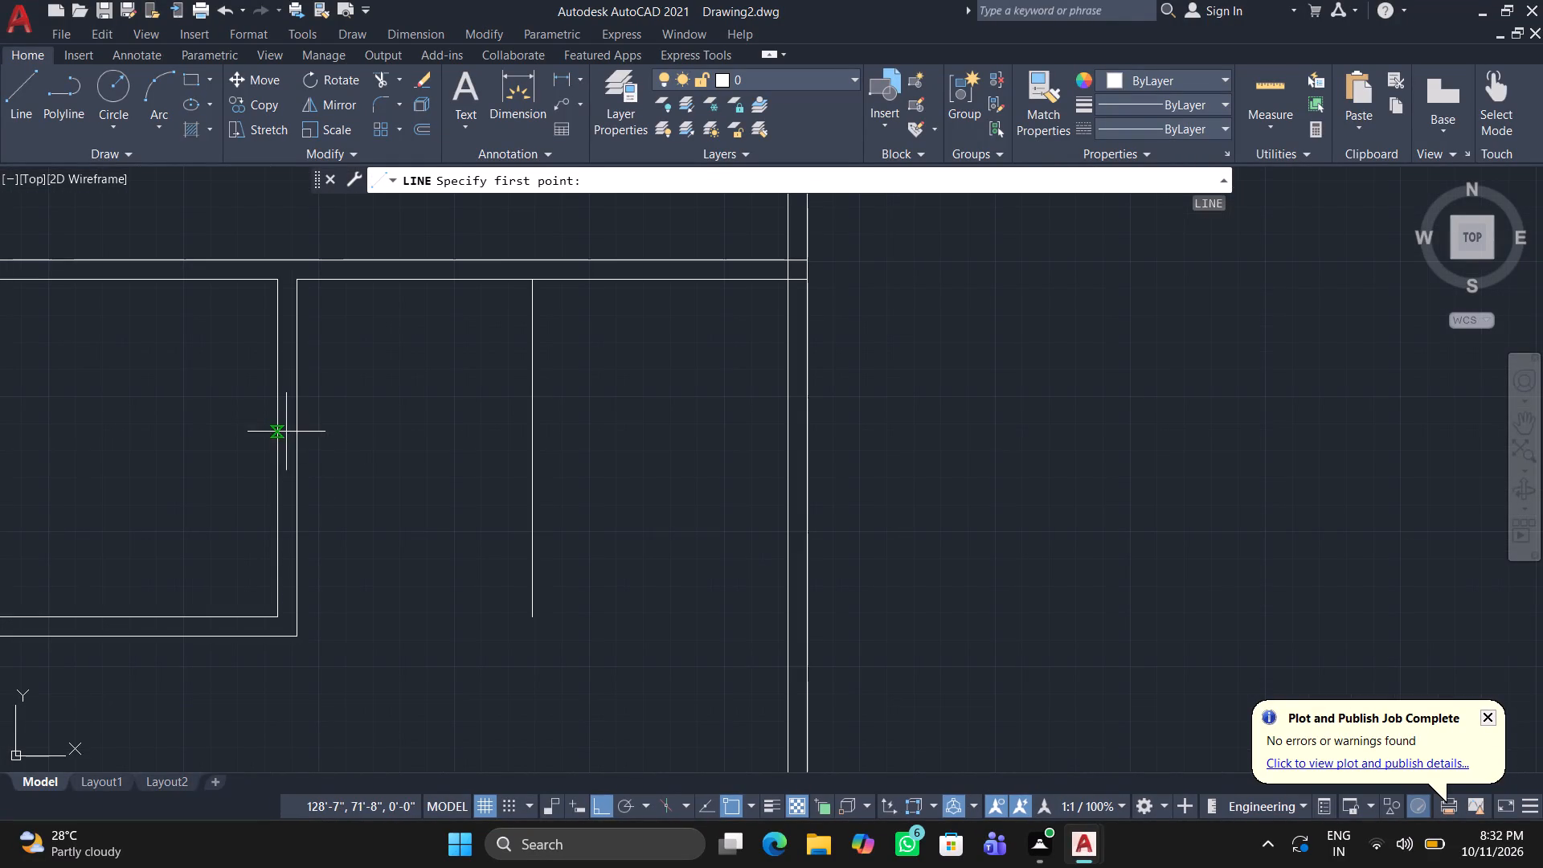
pyautogui.scroll(1, 304, 460)
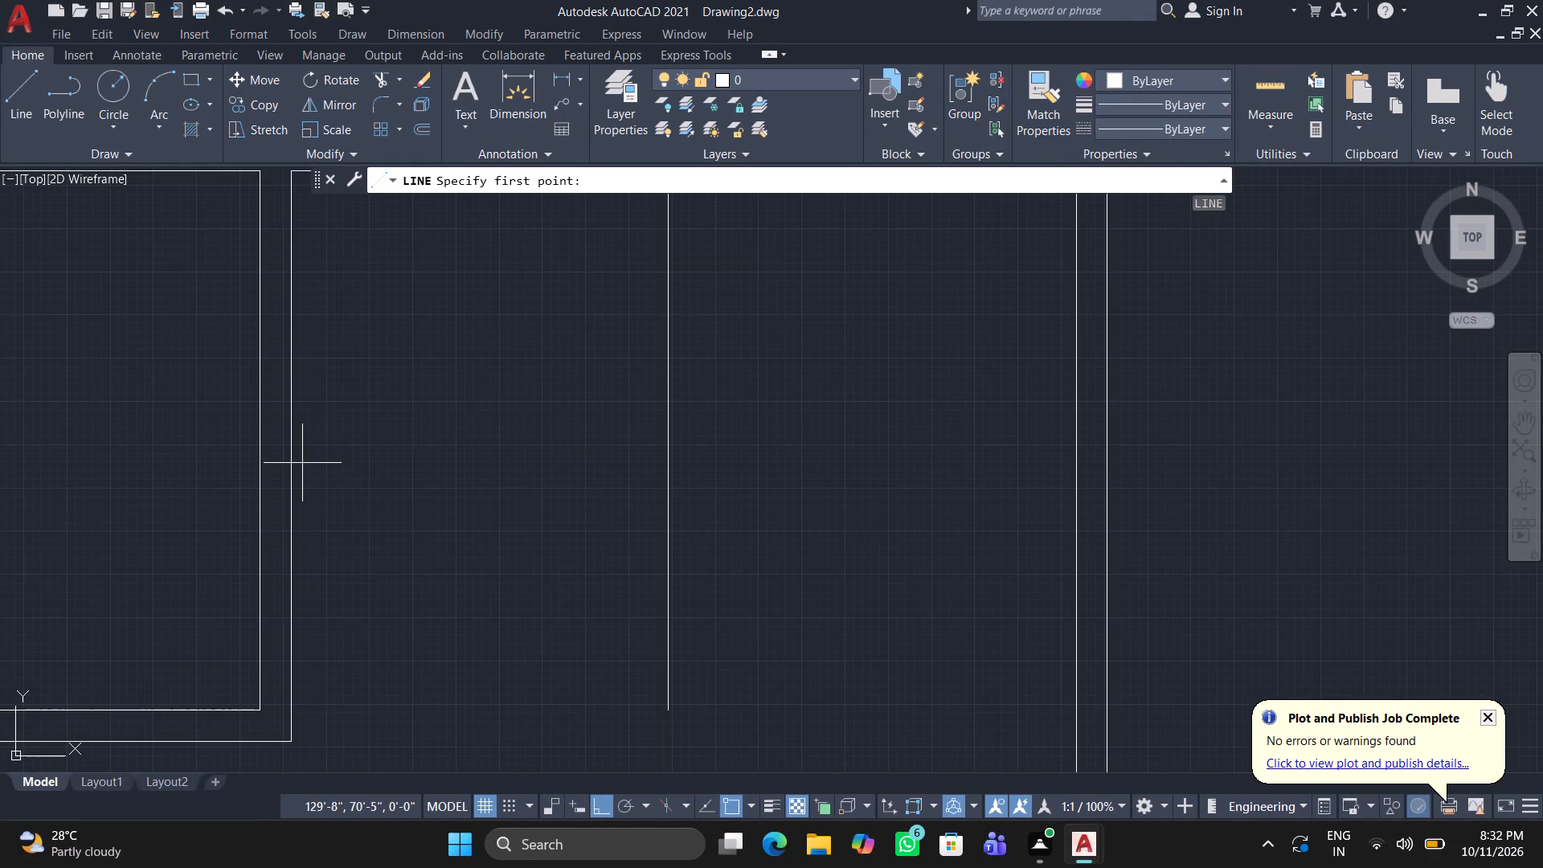
pyautogui.click(291, 477)
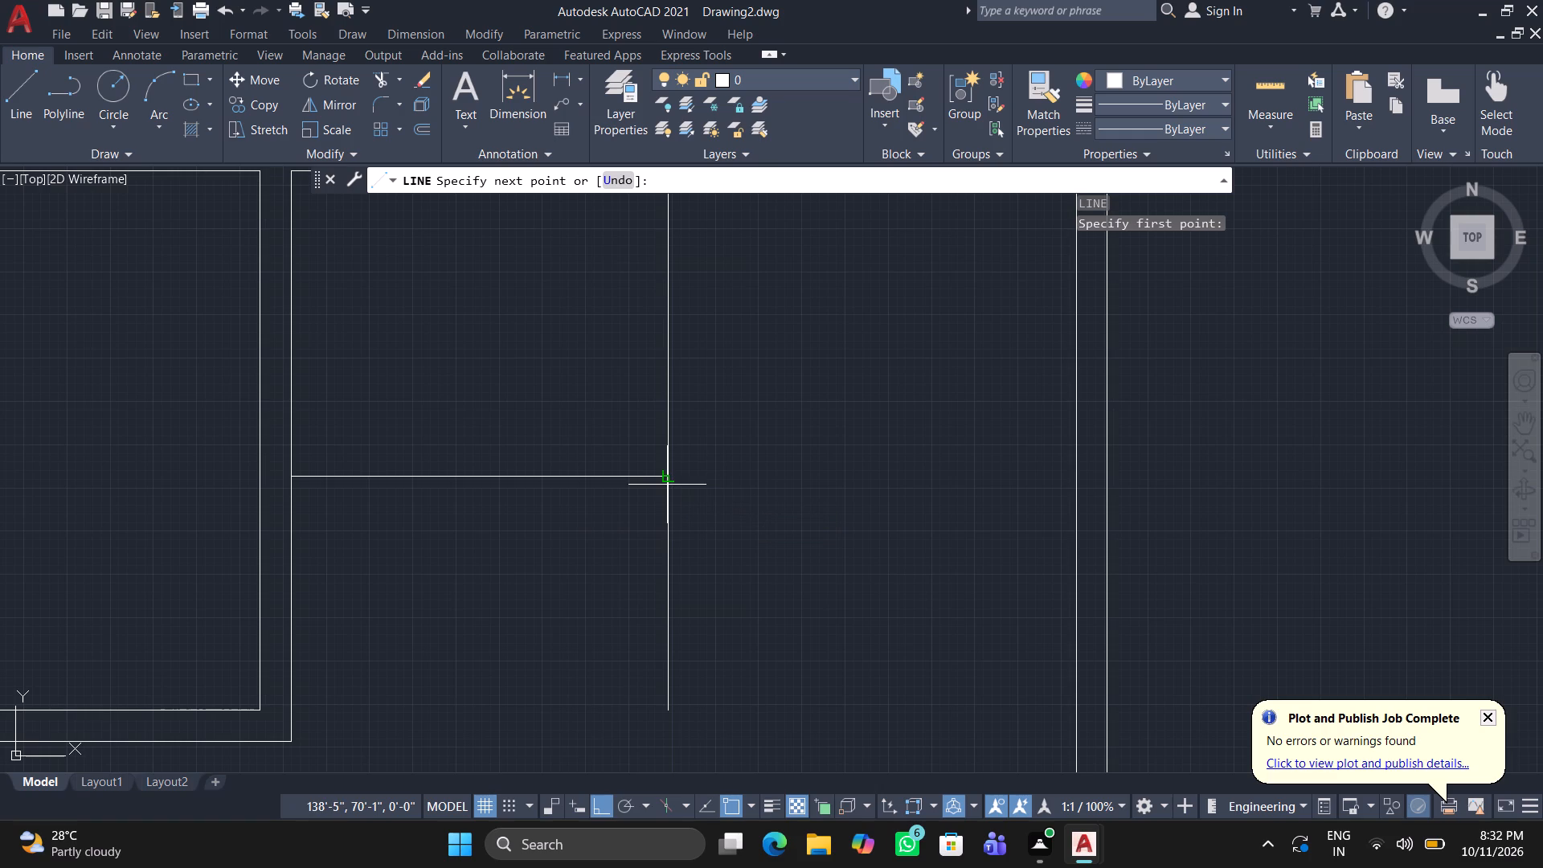
pyautogui.click(667, 485)
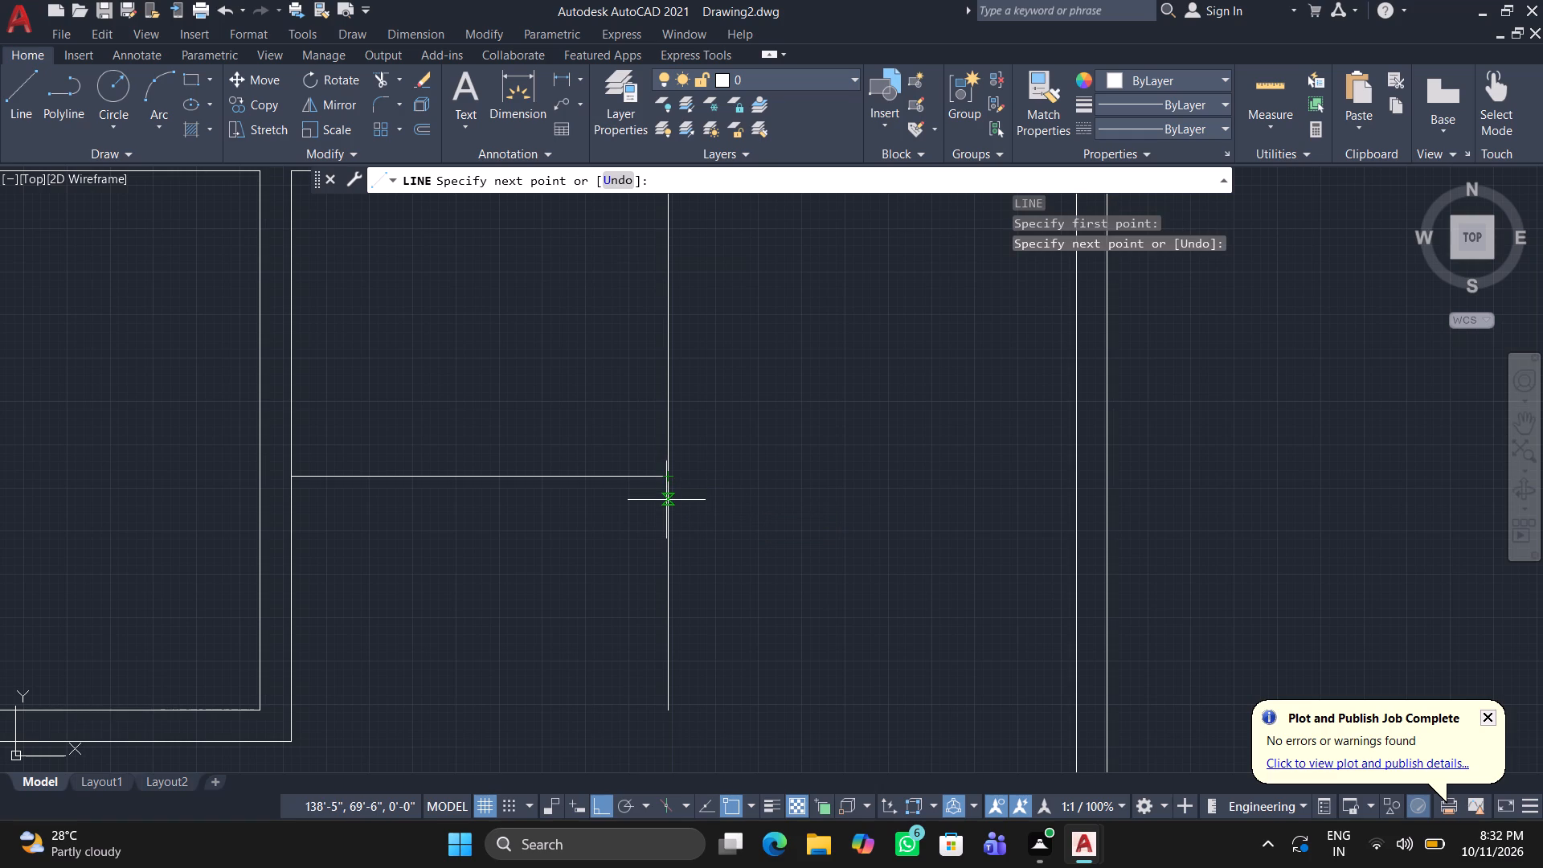
pyautogui.write('4.5"')
pyautogui.press('Return')
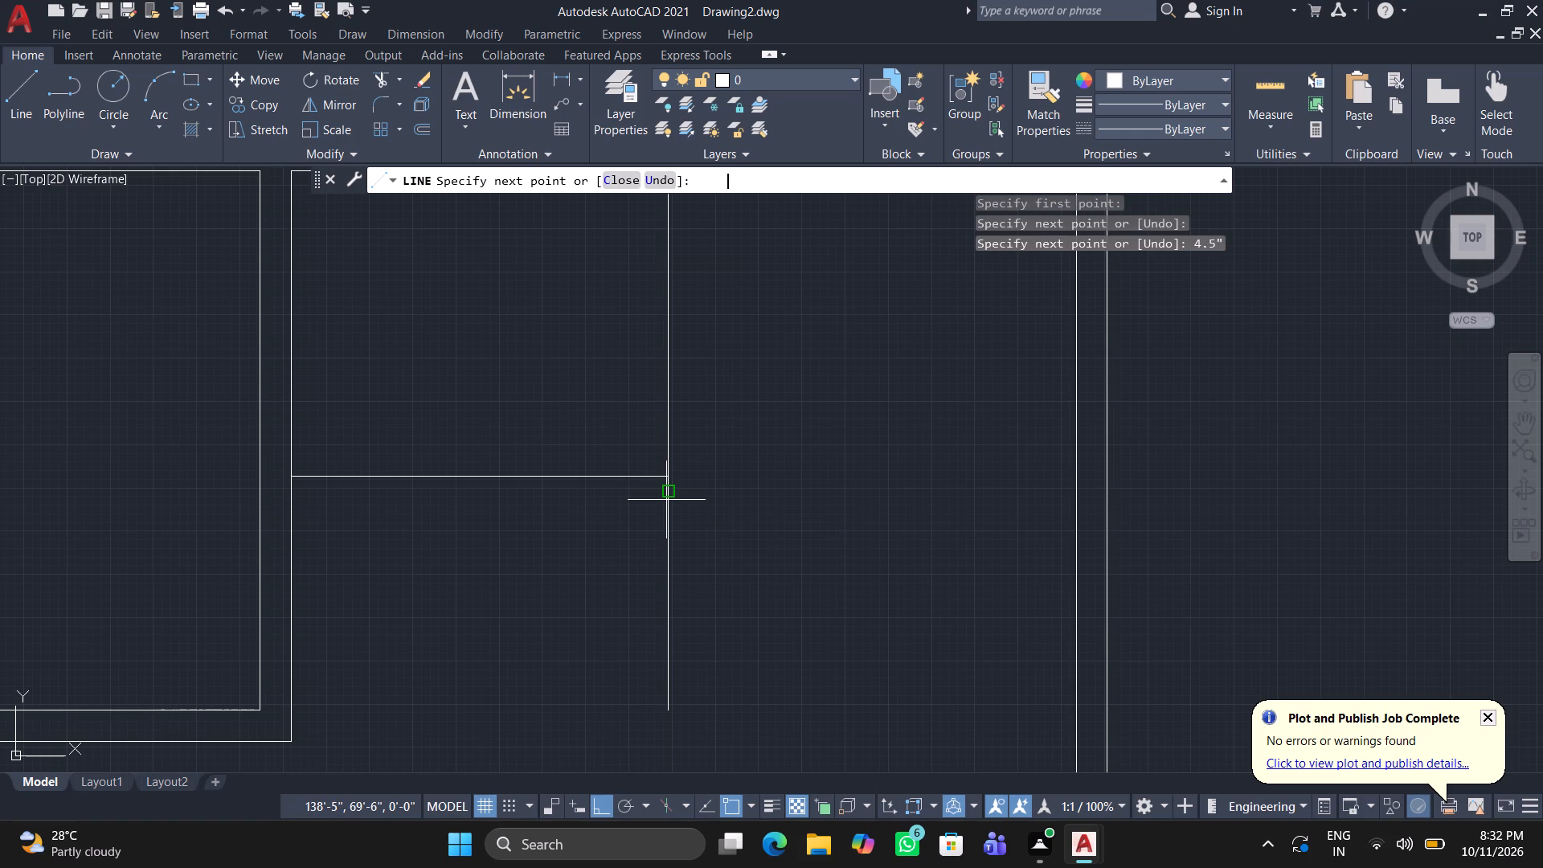
pyautogui.click(297, 495)
pyautogui.press('Return')
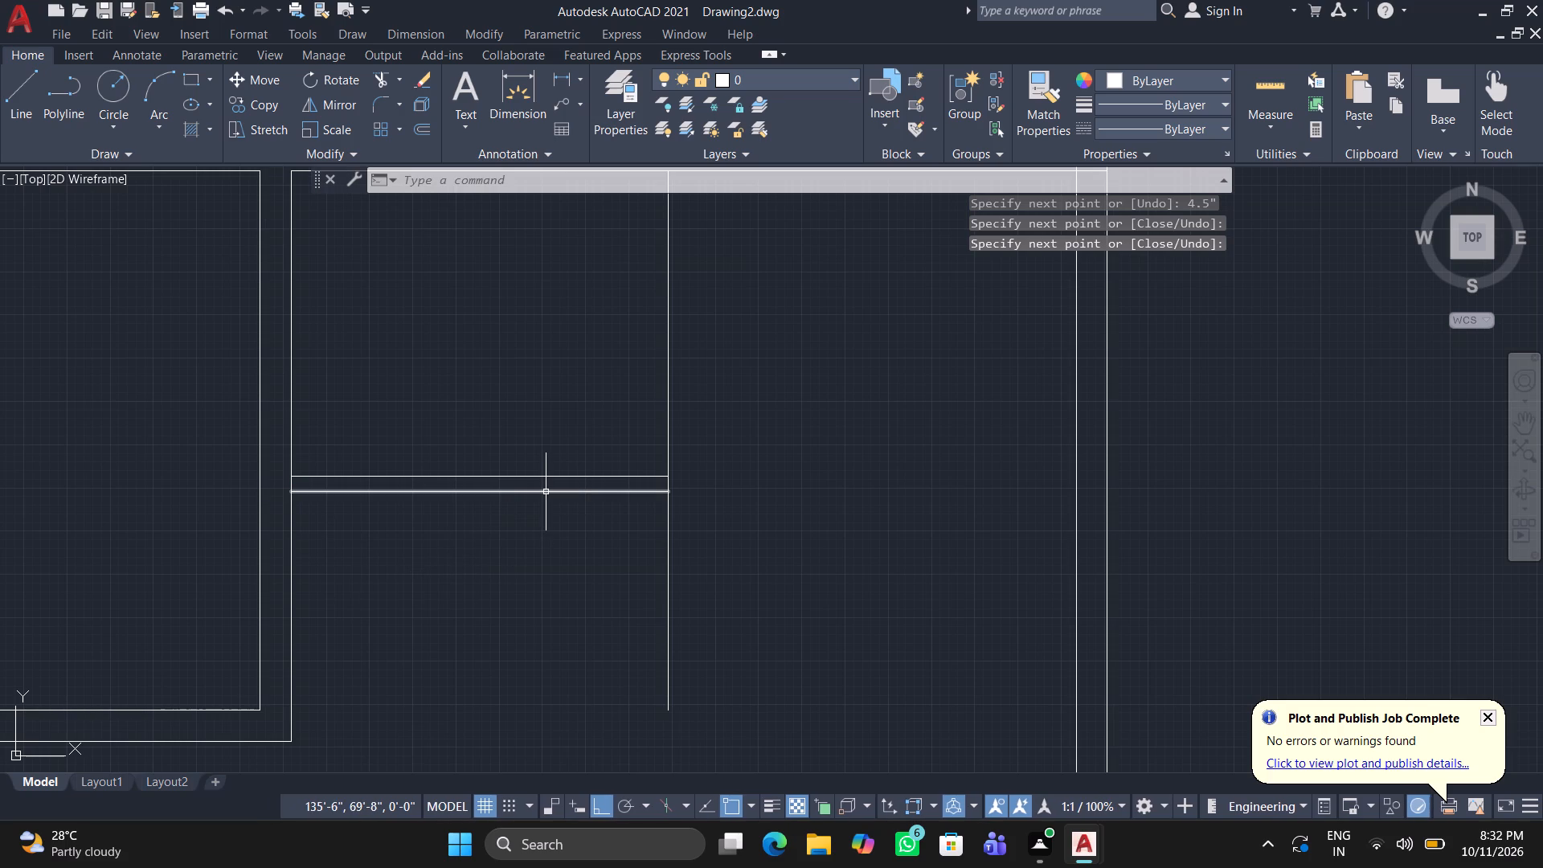
# Offset the vertical line at the short cross wall's right end 4.5" to the right.
pyautogui.press('o')
pyautogui.press('Return')
pyautogui.write('4.5')
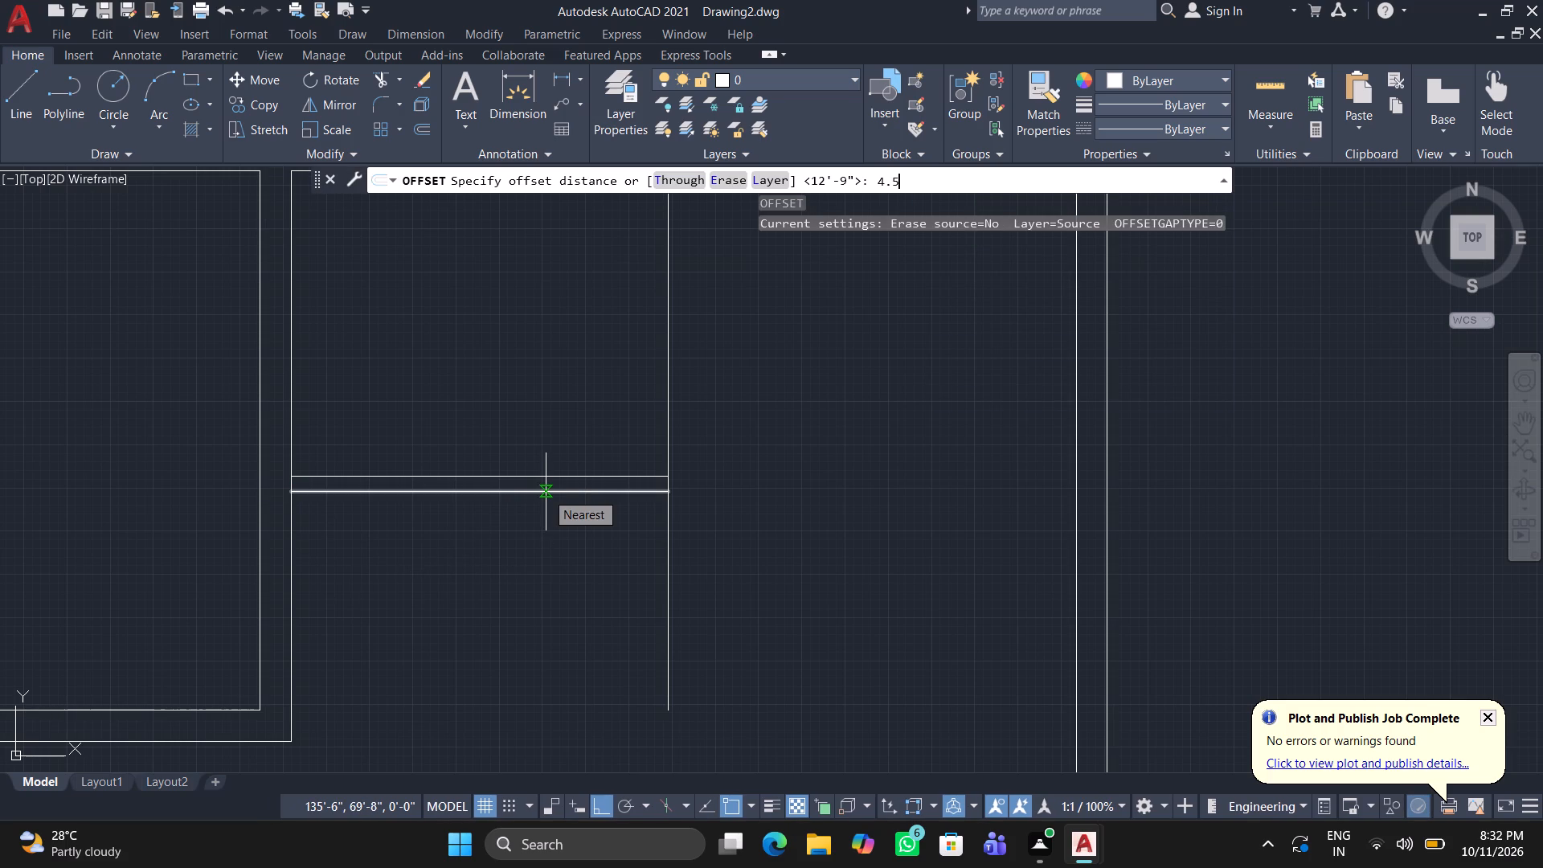
pyautogui.hotkey('shift', '"')
pyautogui.press('Return')
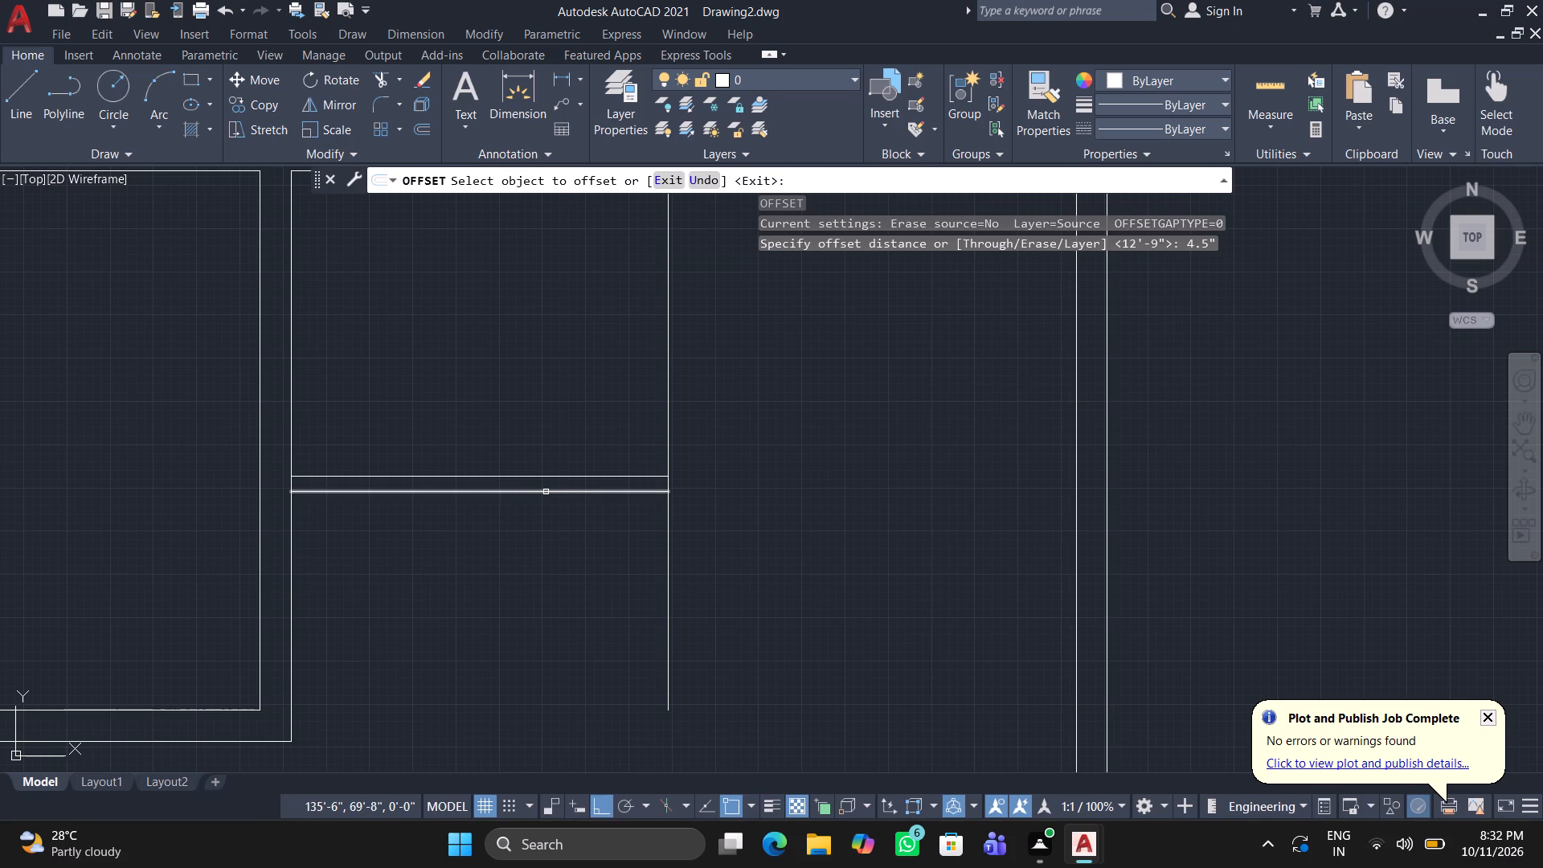
pyautogui.click(668, 383)
pyautogui.click(702, 384)
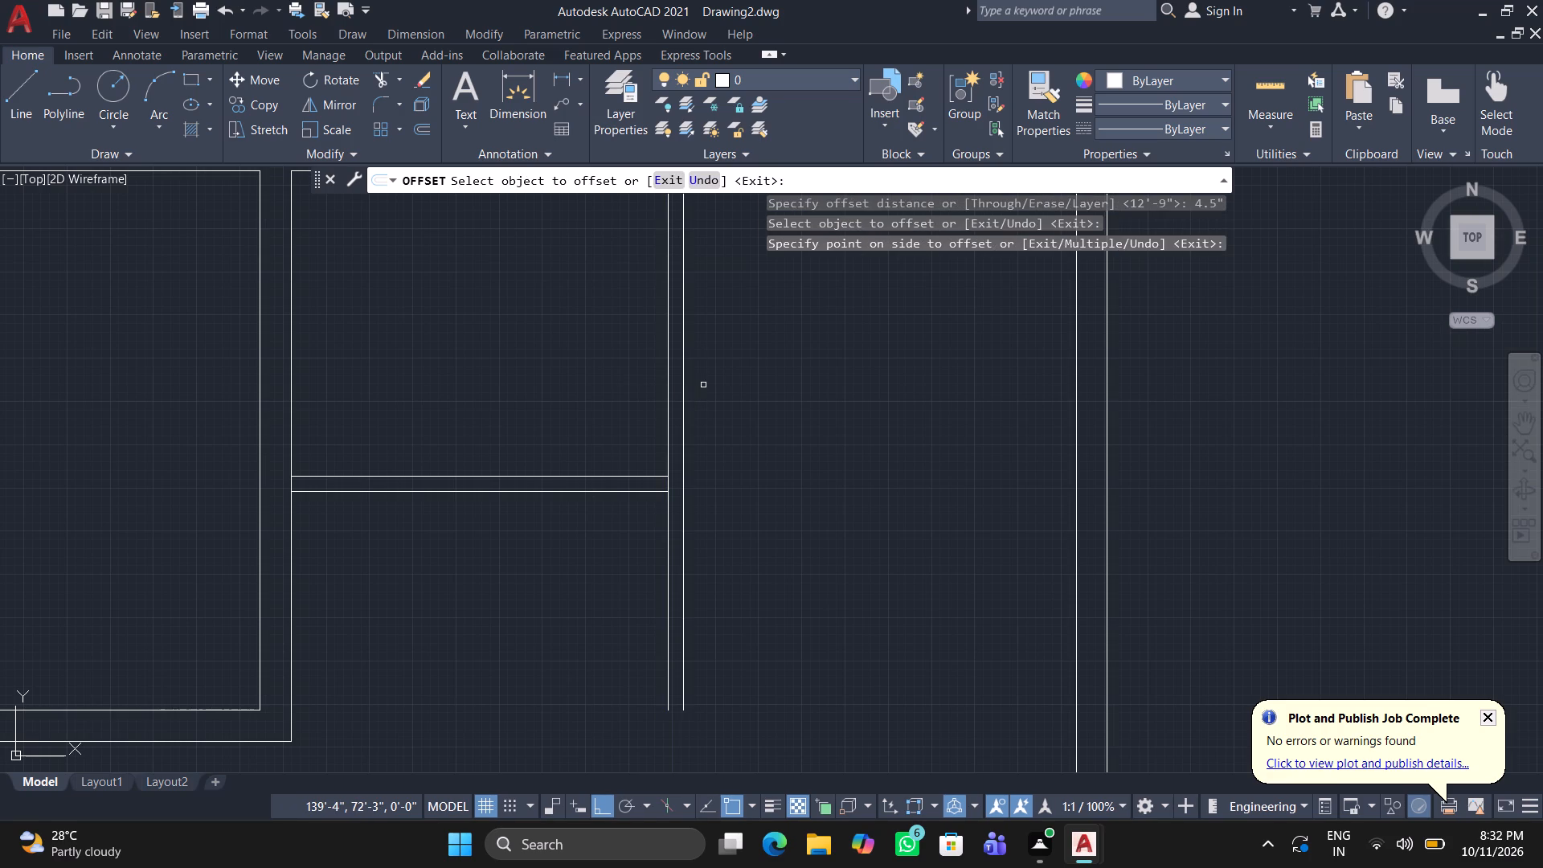
pyautogui.press('space')
# Stretch the short cross wall's lower line to the outer line of the new 4.5" partition.
pyautogui.scroll(2, 617, 520)
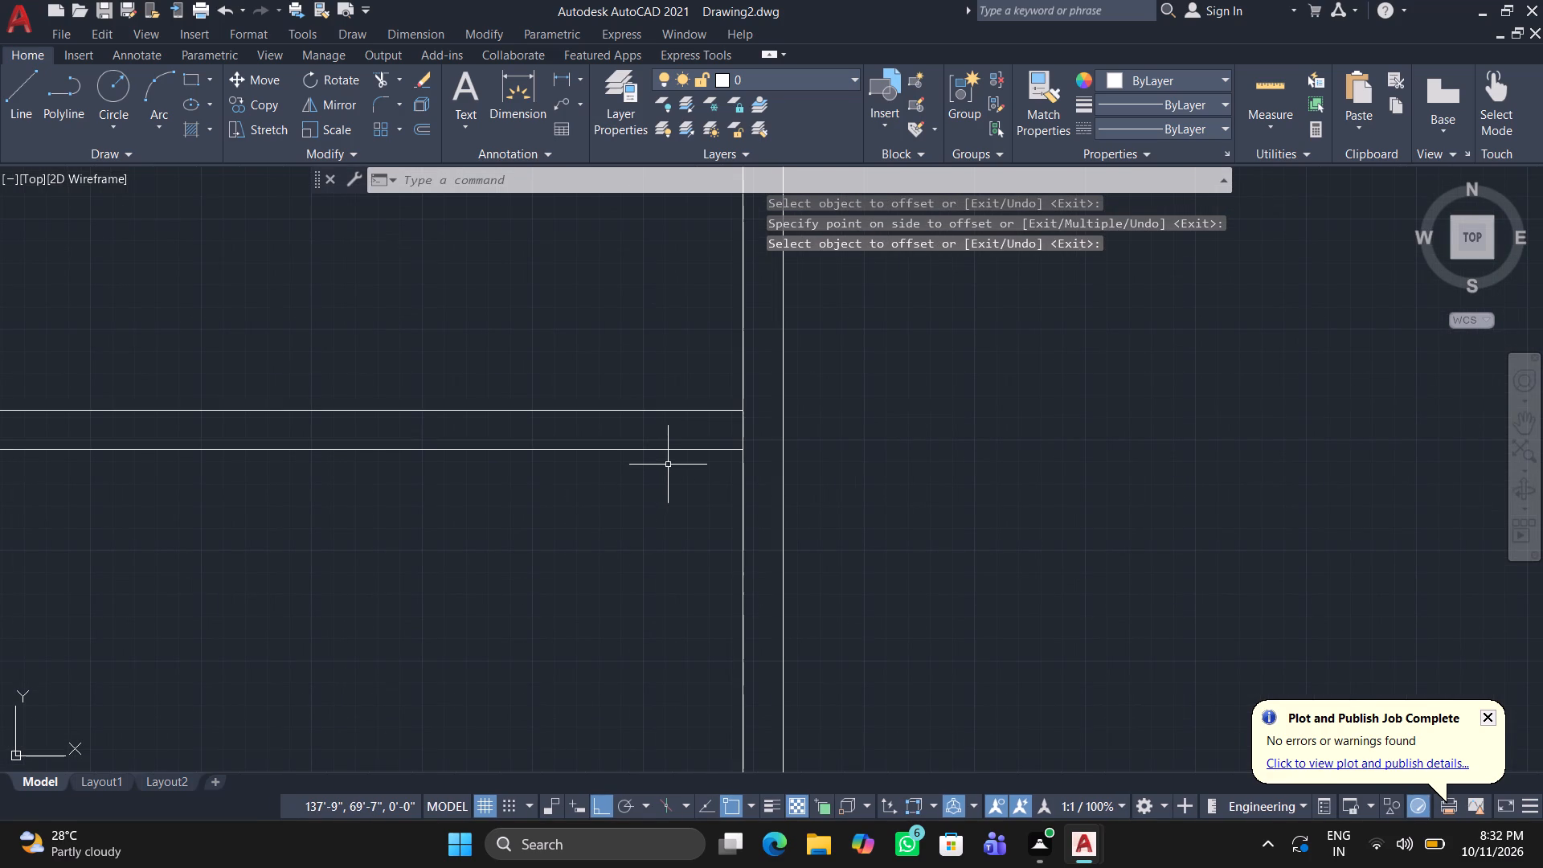
pyautogui.click(677, 452)
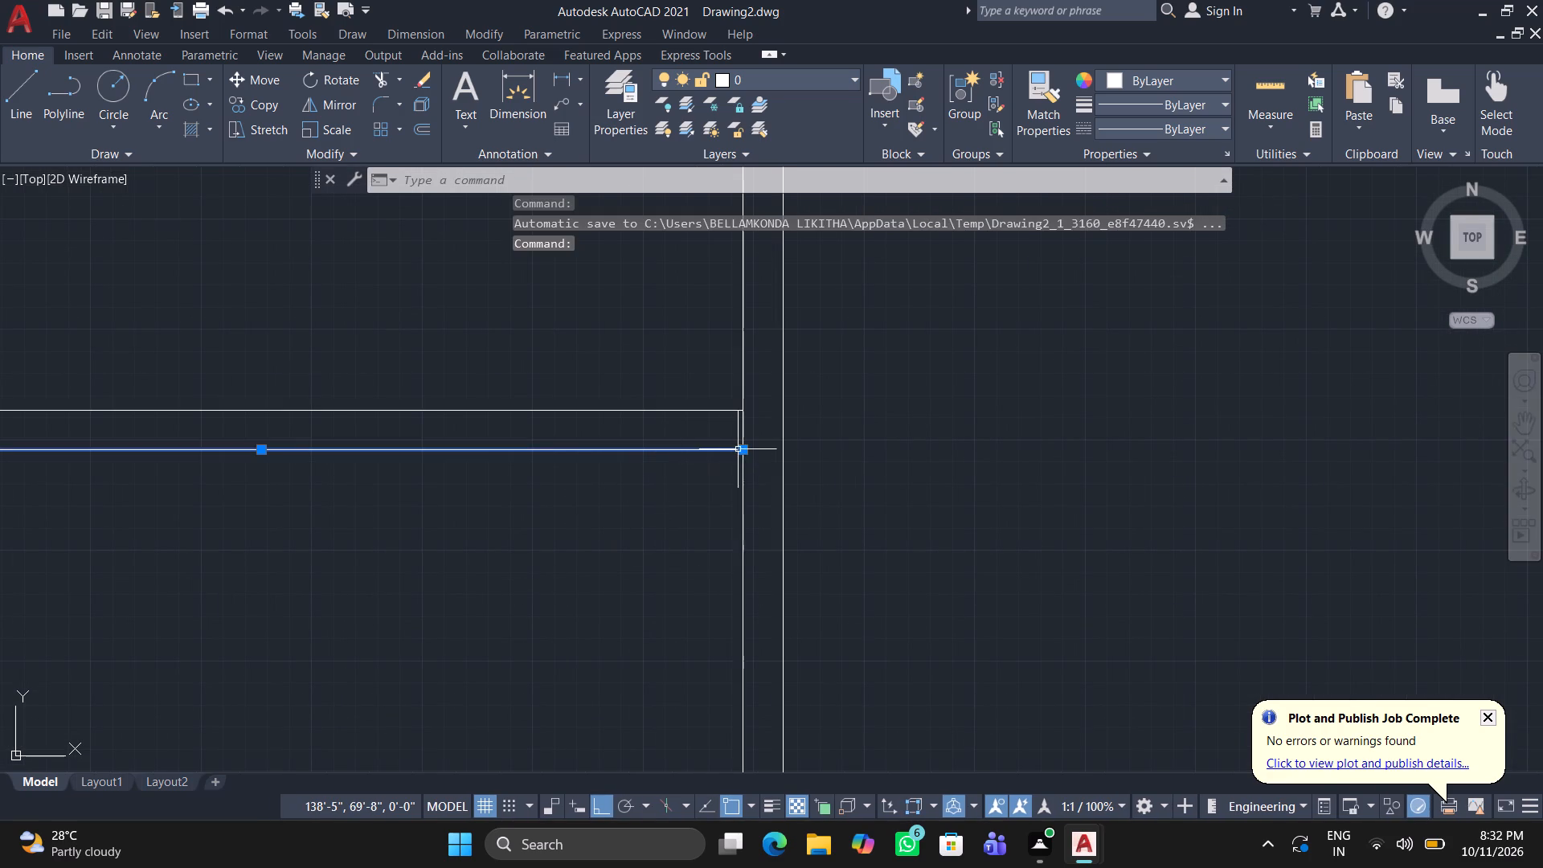
pyautogui.click(739, 449)
pyautogui.click(783, 449)
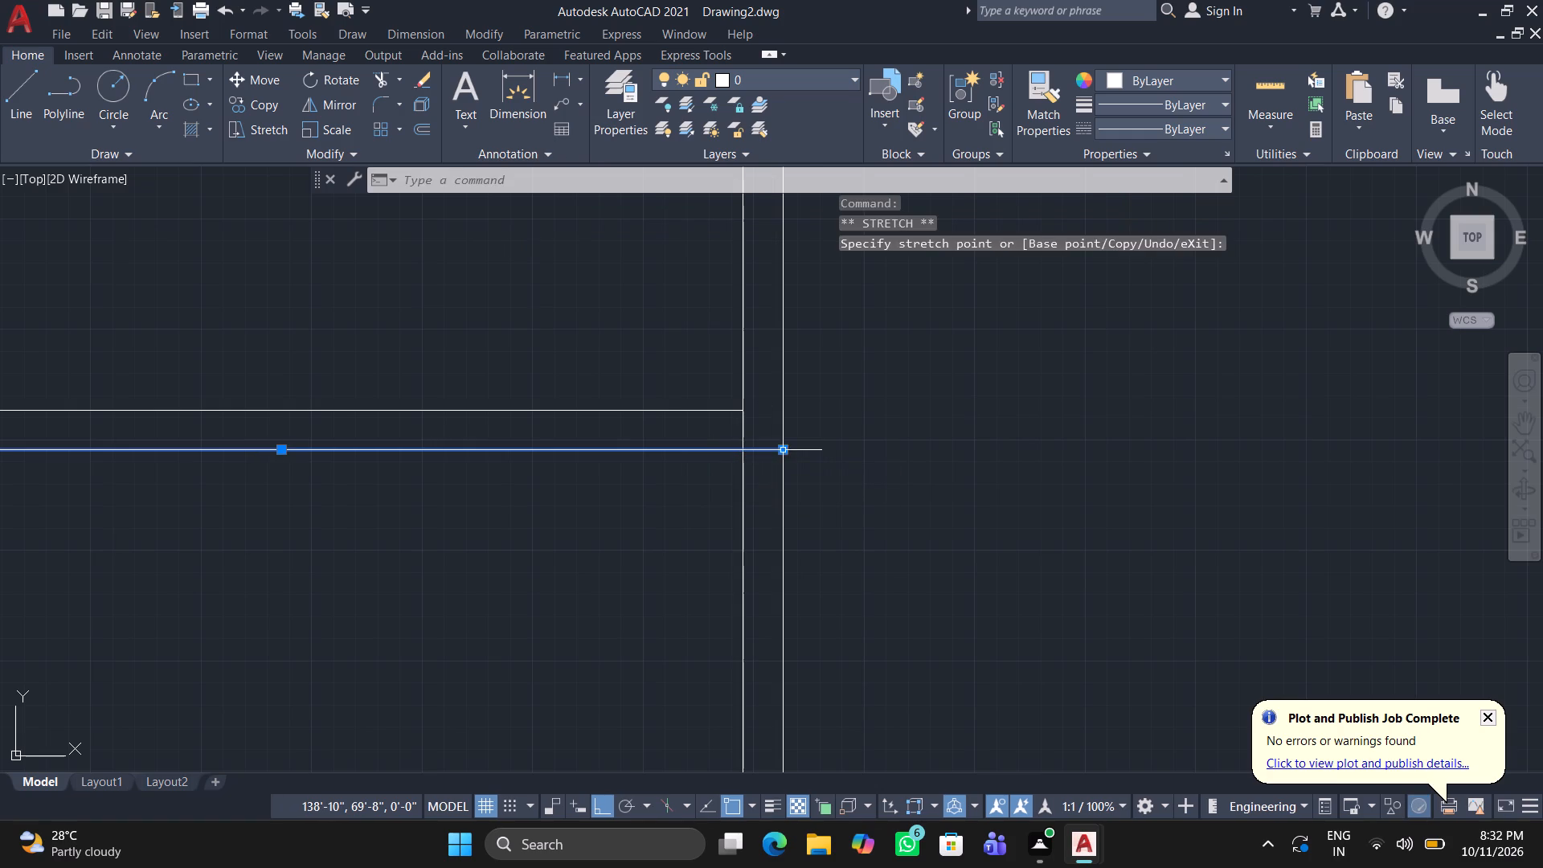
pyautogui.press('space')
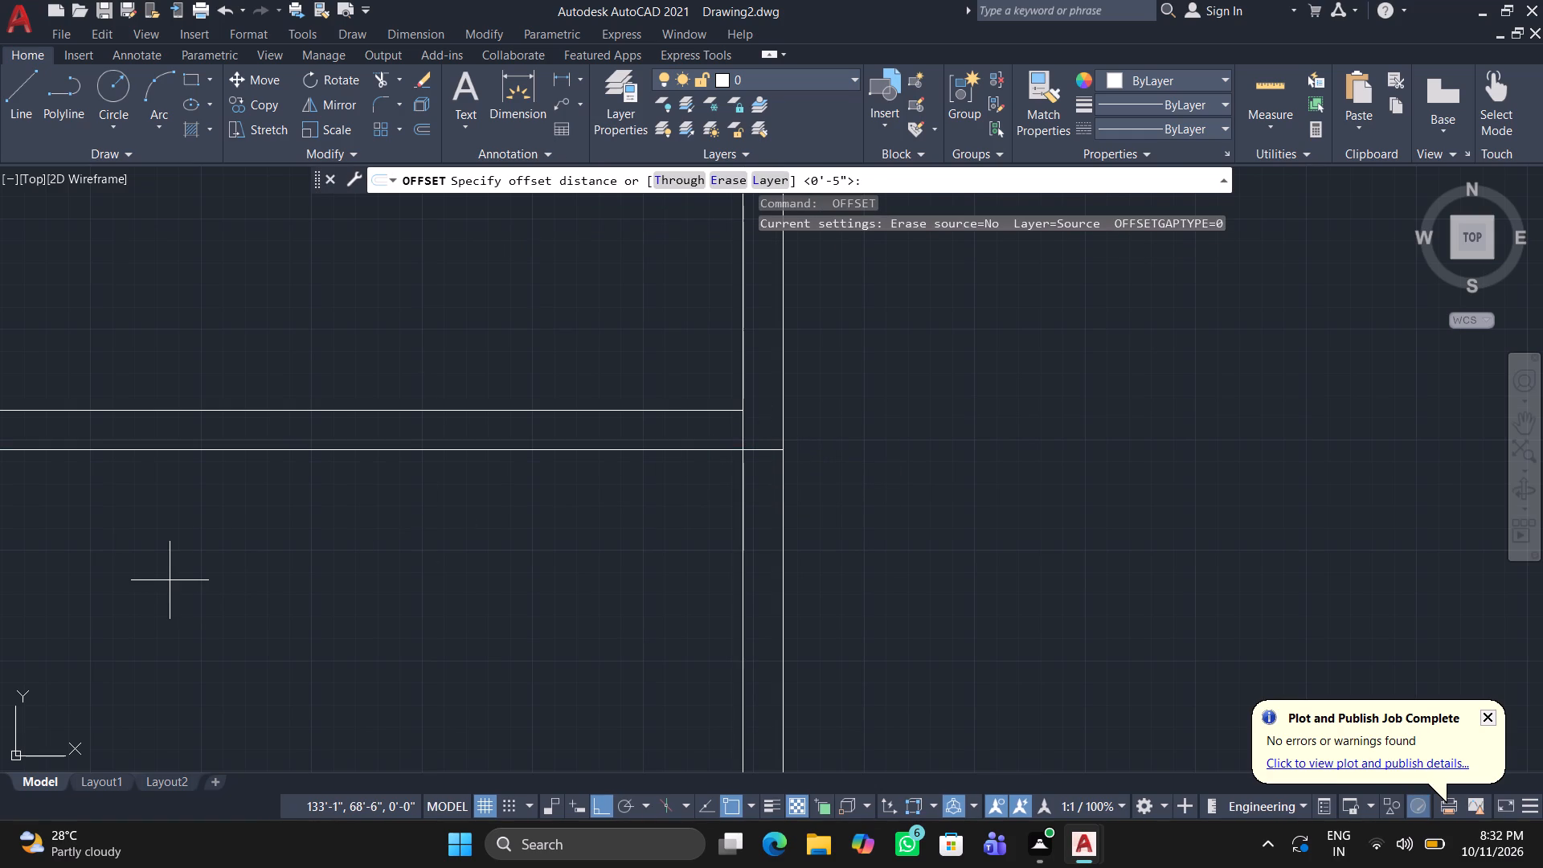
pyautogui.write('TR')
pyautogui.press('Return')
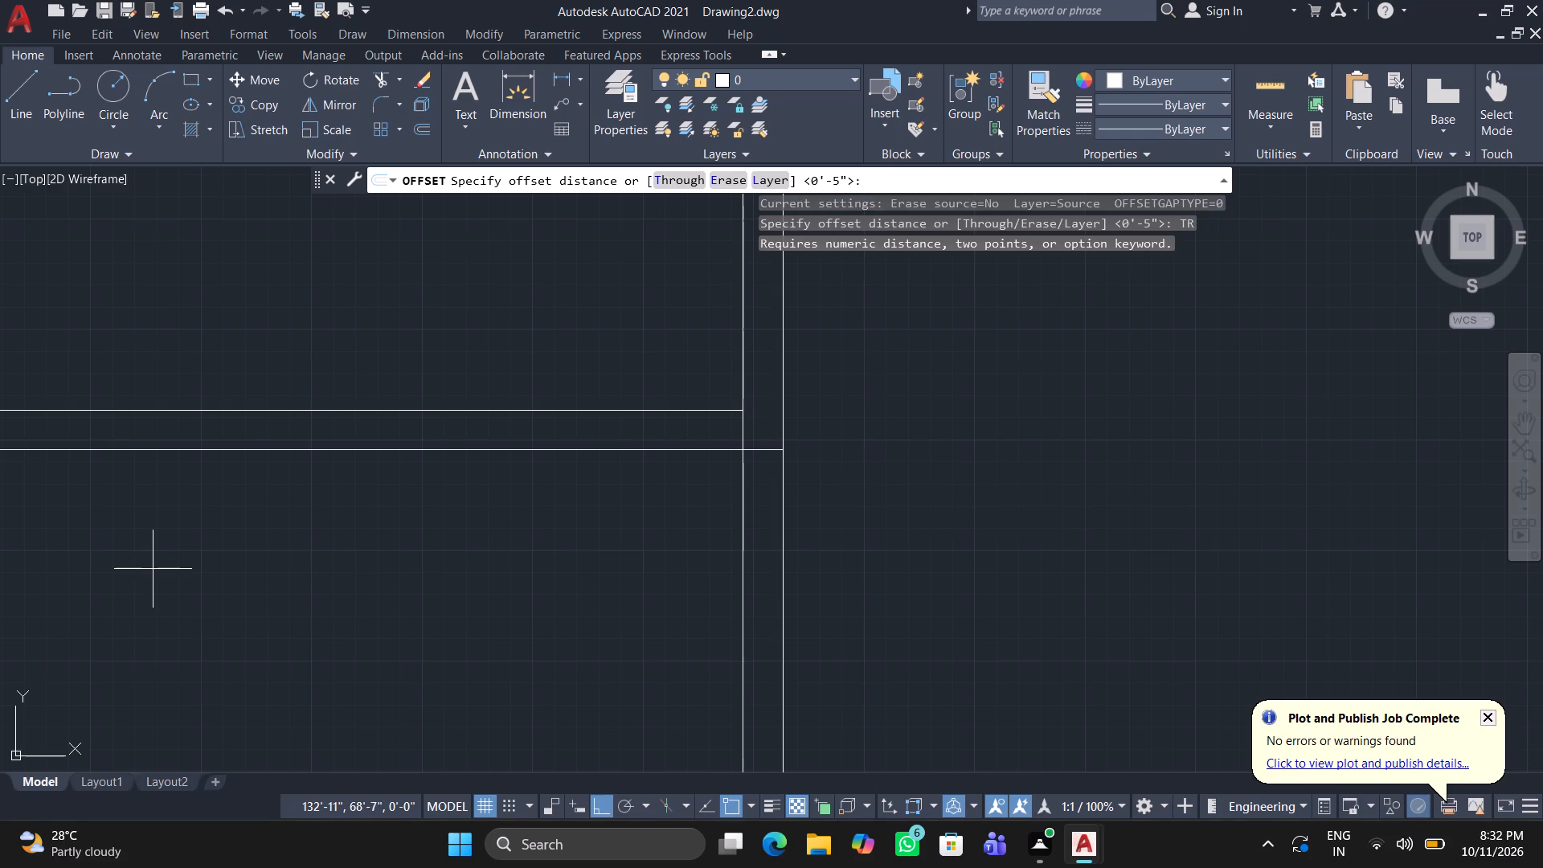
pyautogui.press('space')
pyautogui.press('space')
# Trim both lines of the new 4.5" partition below the short cross wall.
pyautogui.write('TR')
pyautogui.press('Return')
pyautogui.scroll(-2, 99, 546)
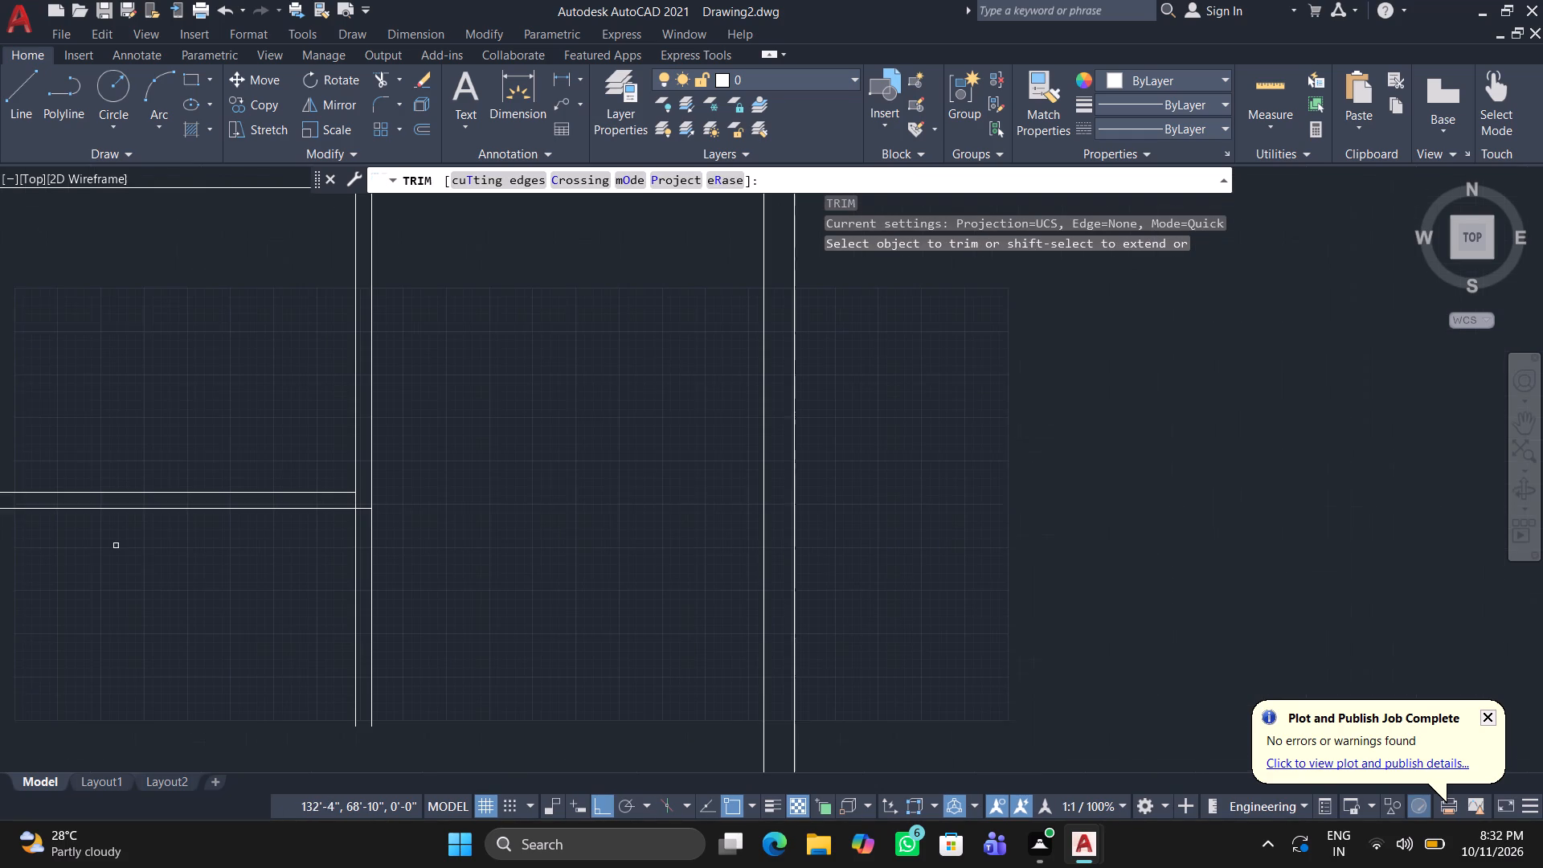
pyautogui.scroll(-1, 158, 508)
pyautogui.moveTo(197, 575); pyautogui.dragTo(413, 567, button='middle')
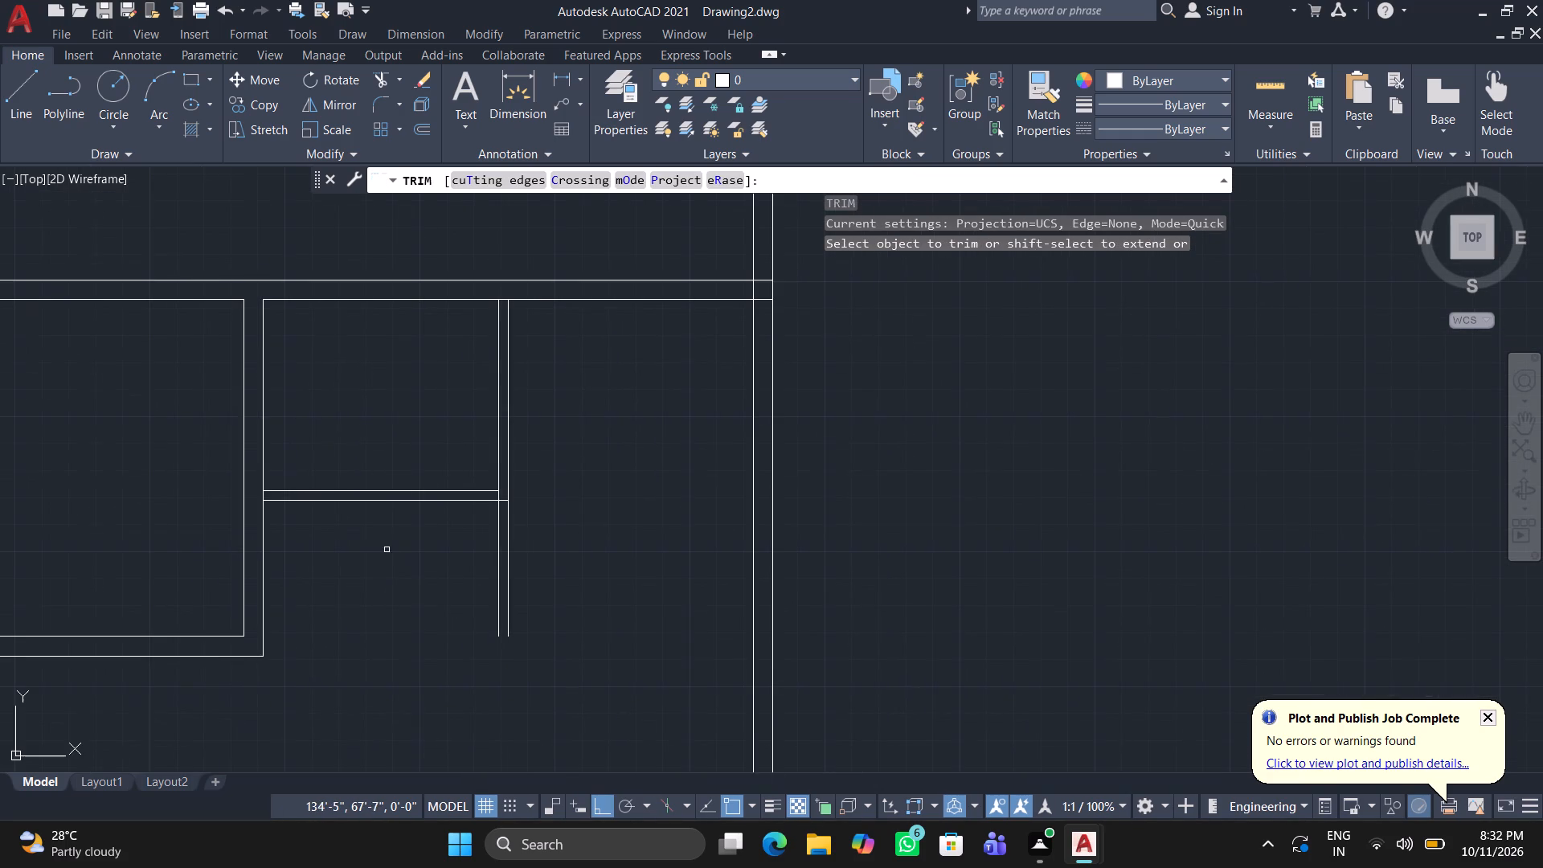
pyautogui.moveTo(532, 566); pyautogui.dragTo(439, 575)
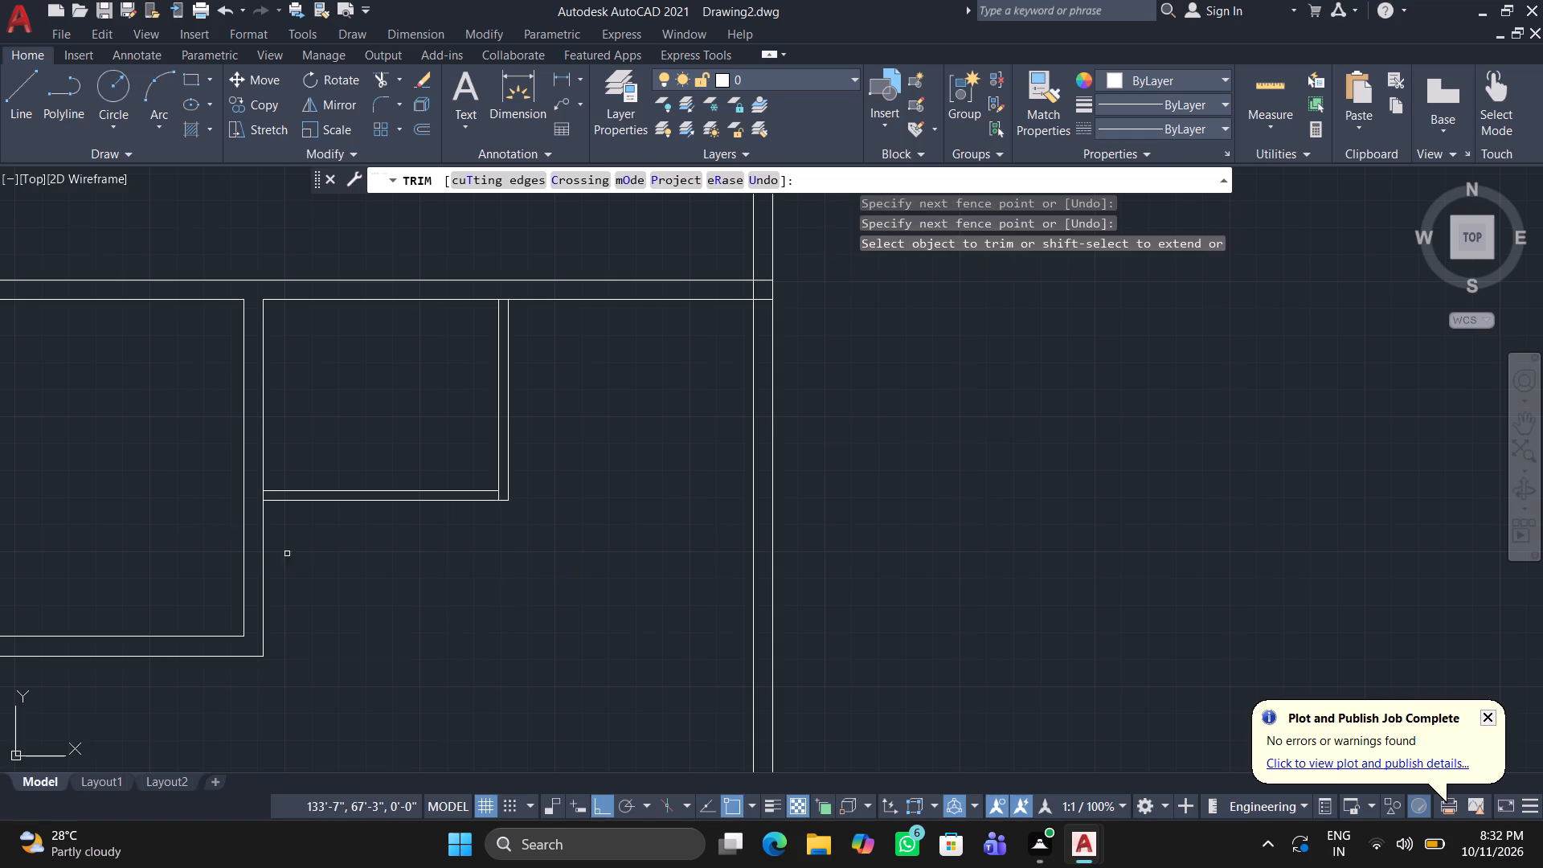
# Trim the vertical line segments crossing the short cross wall's thickness at its left and right ends.
pyautogui.scroll(5, 267, 489)
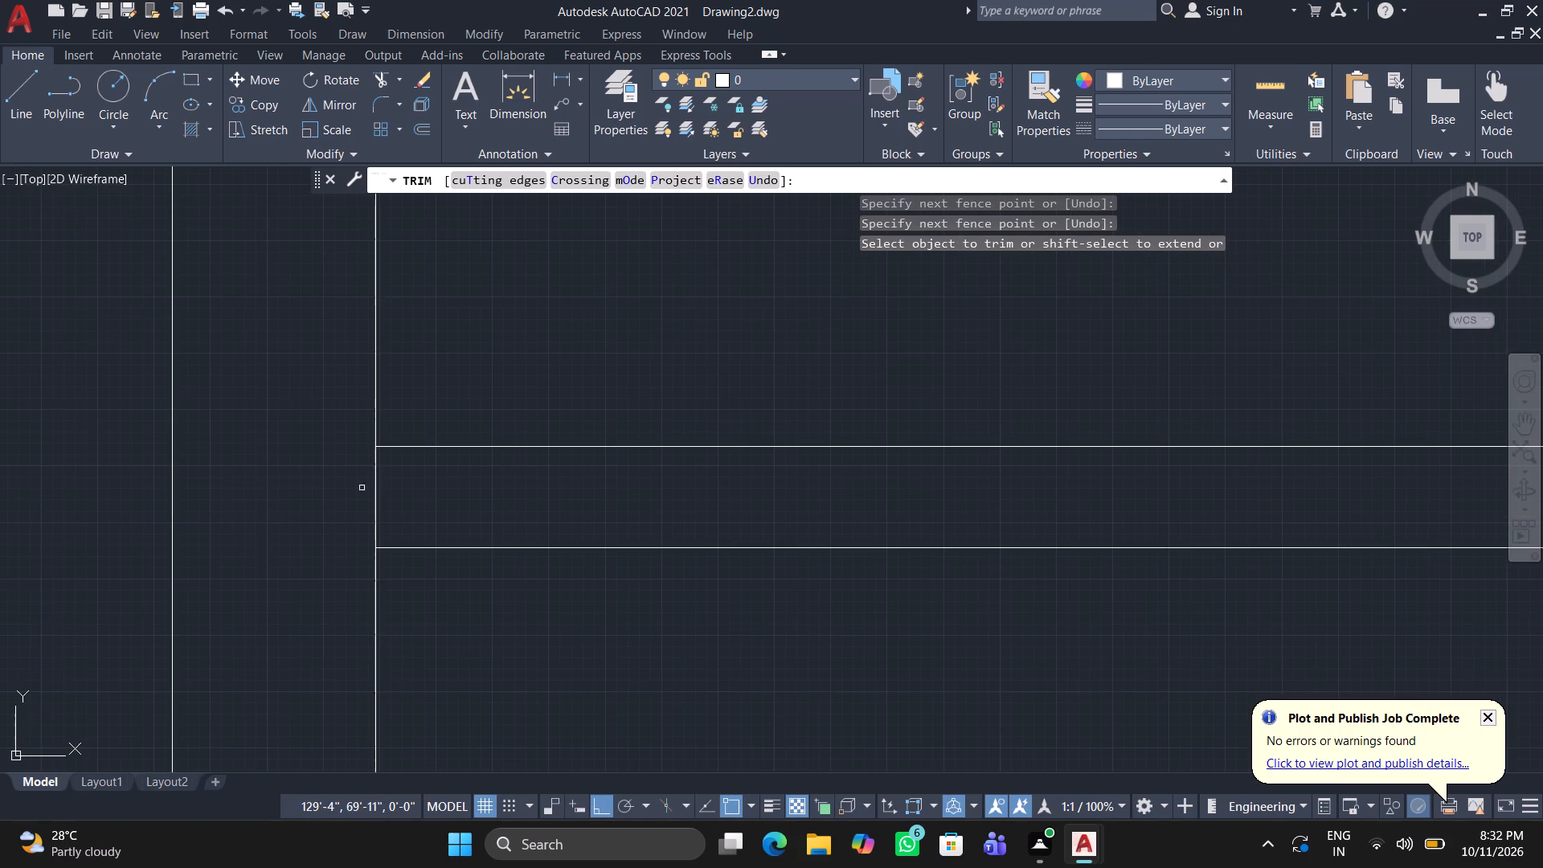
pyautogui.click(378, 493)
pyautogui.scroll(-3, 515, 543)
pyautogui.moveTo(658, 613); pyautogui.dragTo(166, 724, button='middle')
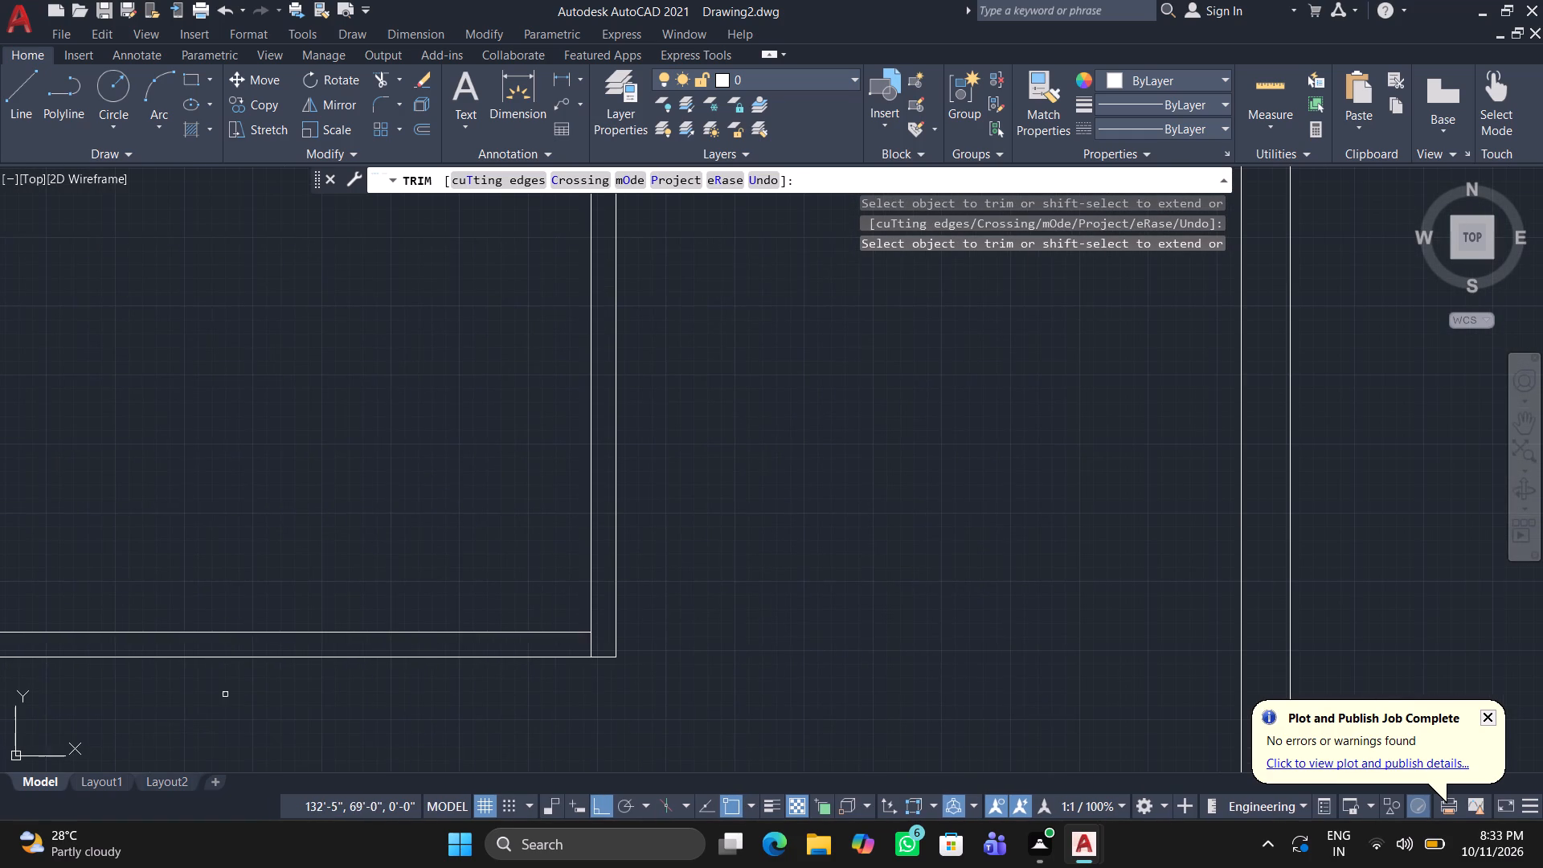
pyautogui.scroll(3, 583, 650)
pyautogui.moveTo(616, 628); pyautogui.dragTo(556, 649)
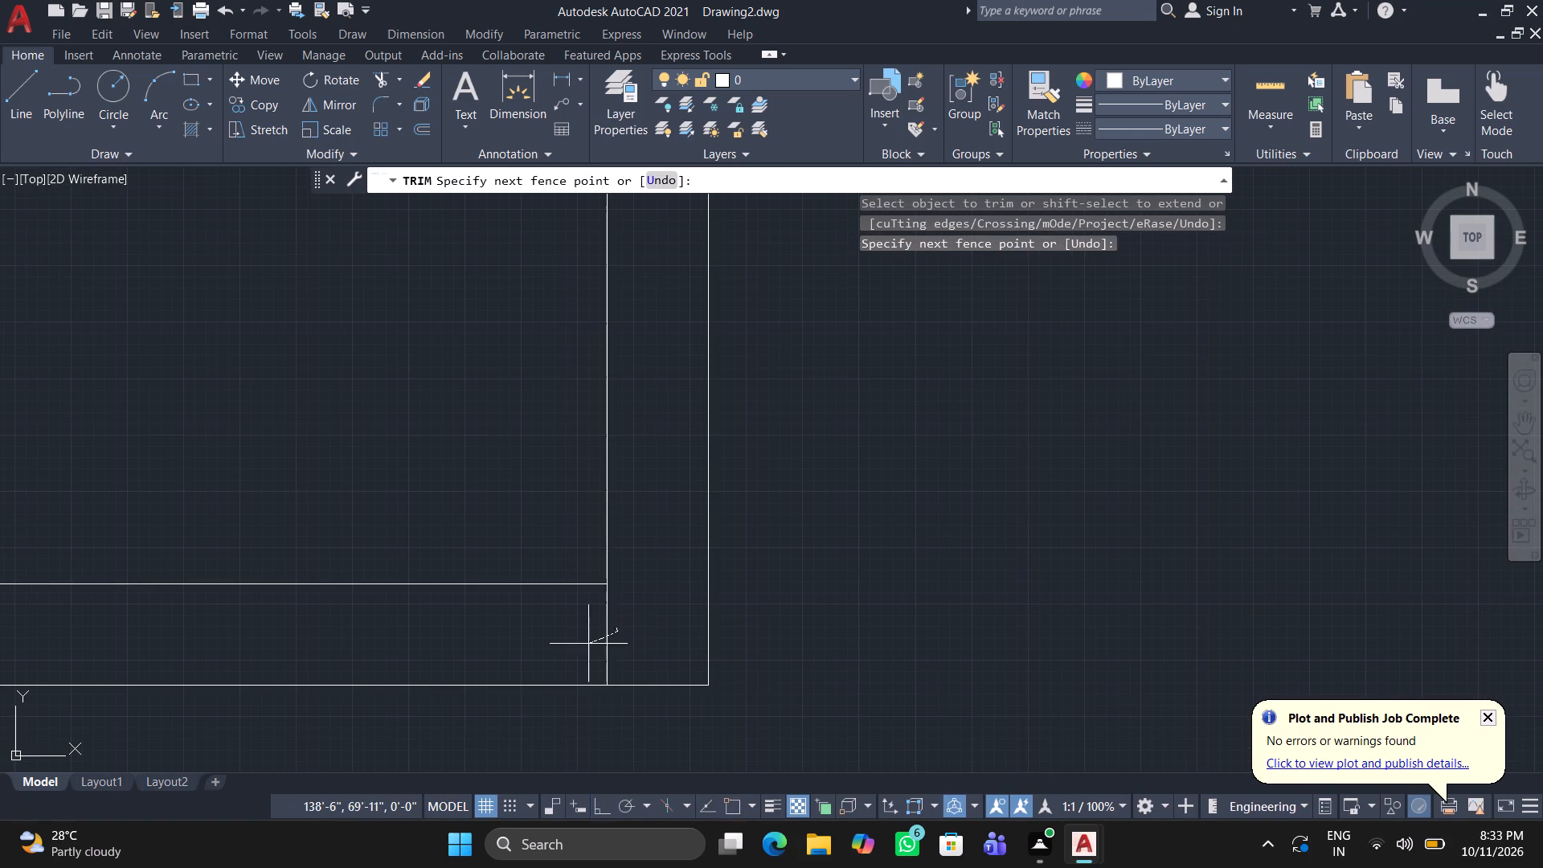
pyautogui.moveTo(556, 649); pyautogui.dragTo(526, 655)
# Trim the first cross wall's lower line between the two 4.5" partition lines to open the junction.
pyautogui.scroll(-3, 535, 636)
pyautogui.moveTo(389, 553); pyautogui.dragTo(467, 867, button='middle')
pyautogui.scroll(-1, 467, 867)
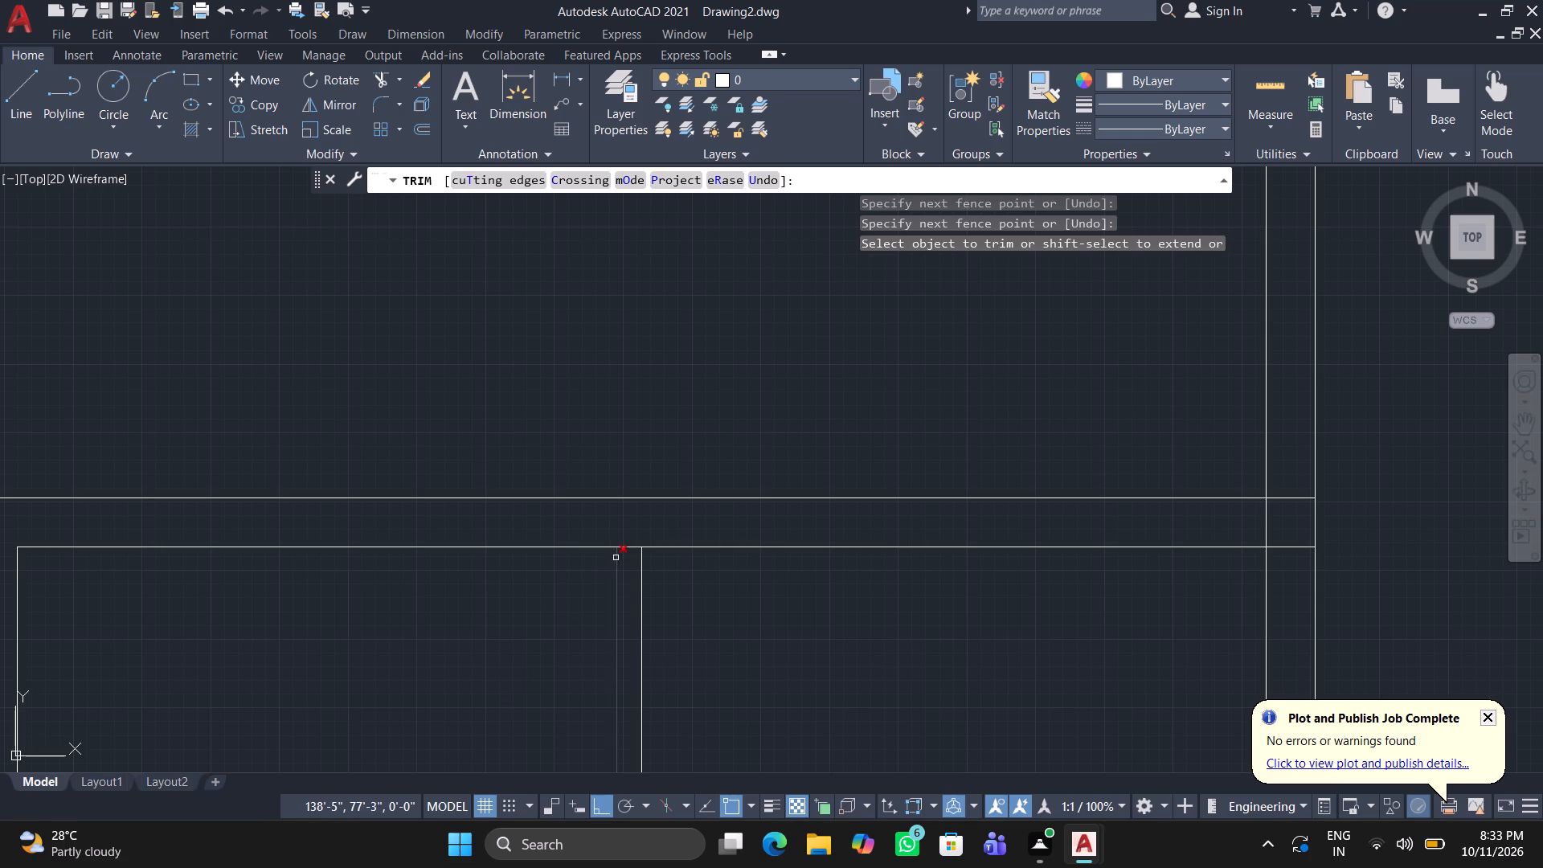
pyautogui.scroll(2, 621, 551)
pyautogui.click(623, 551)
pyautogui.click(623, 526)
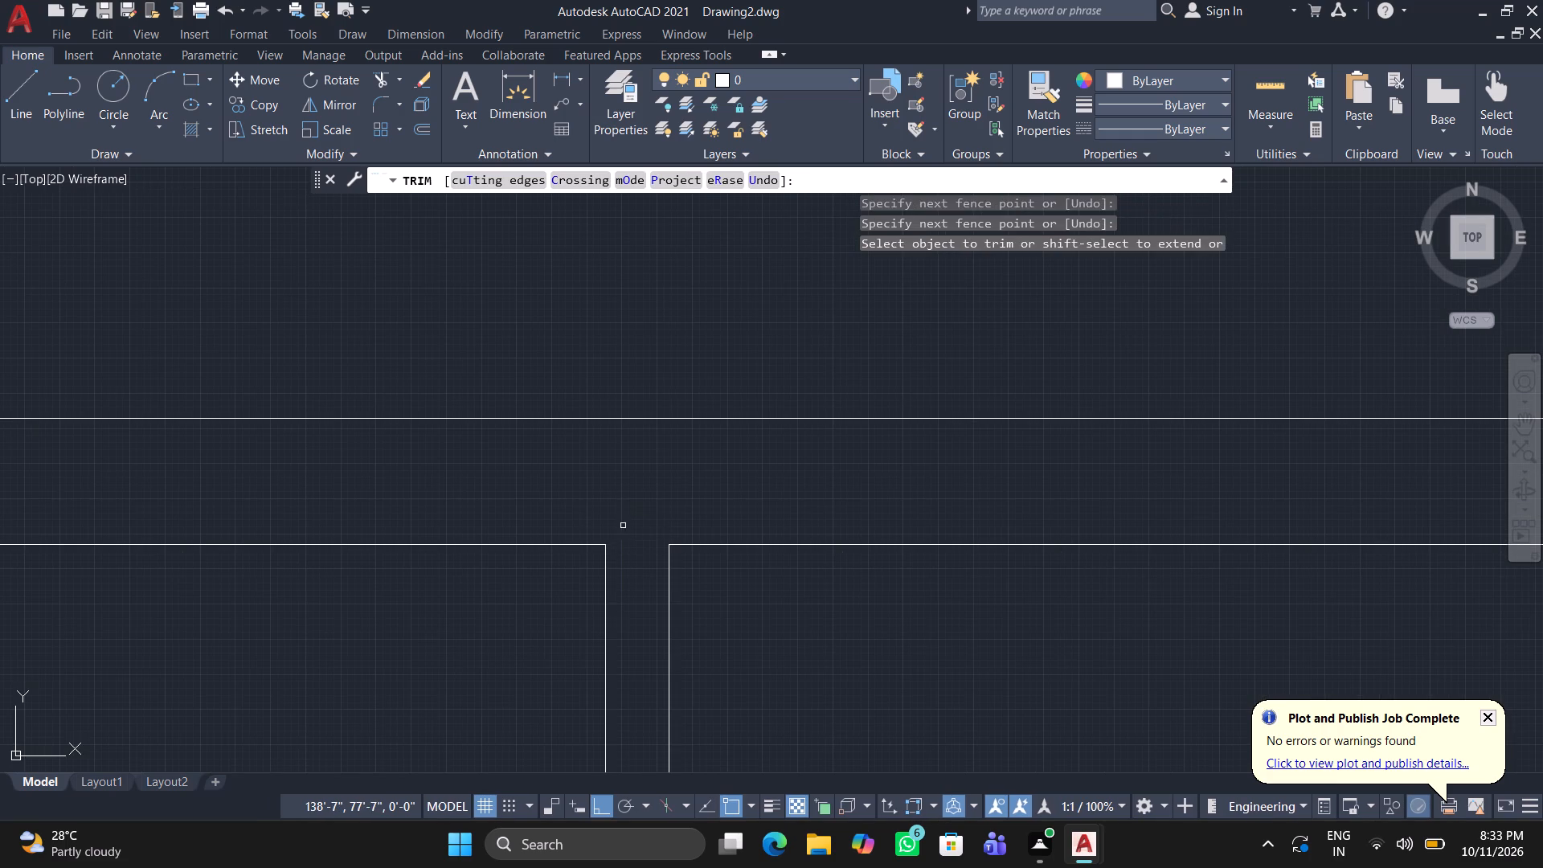
pyautogui.scroll(-3, 407, 652)
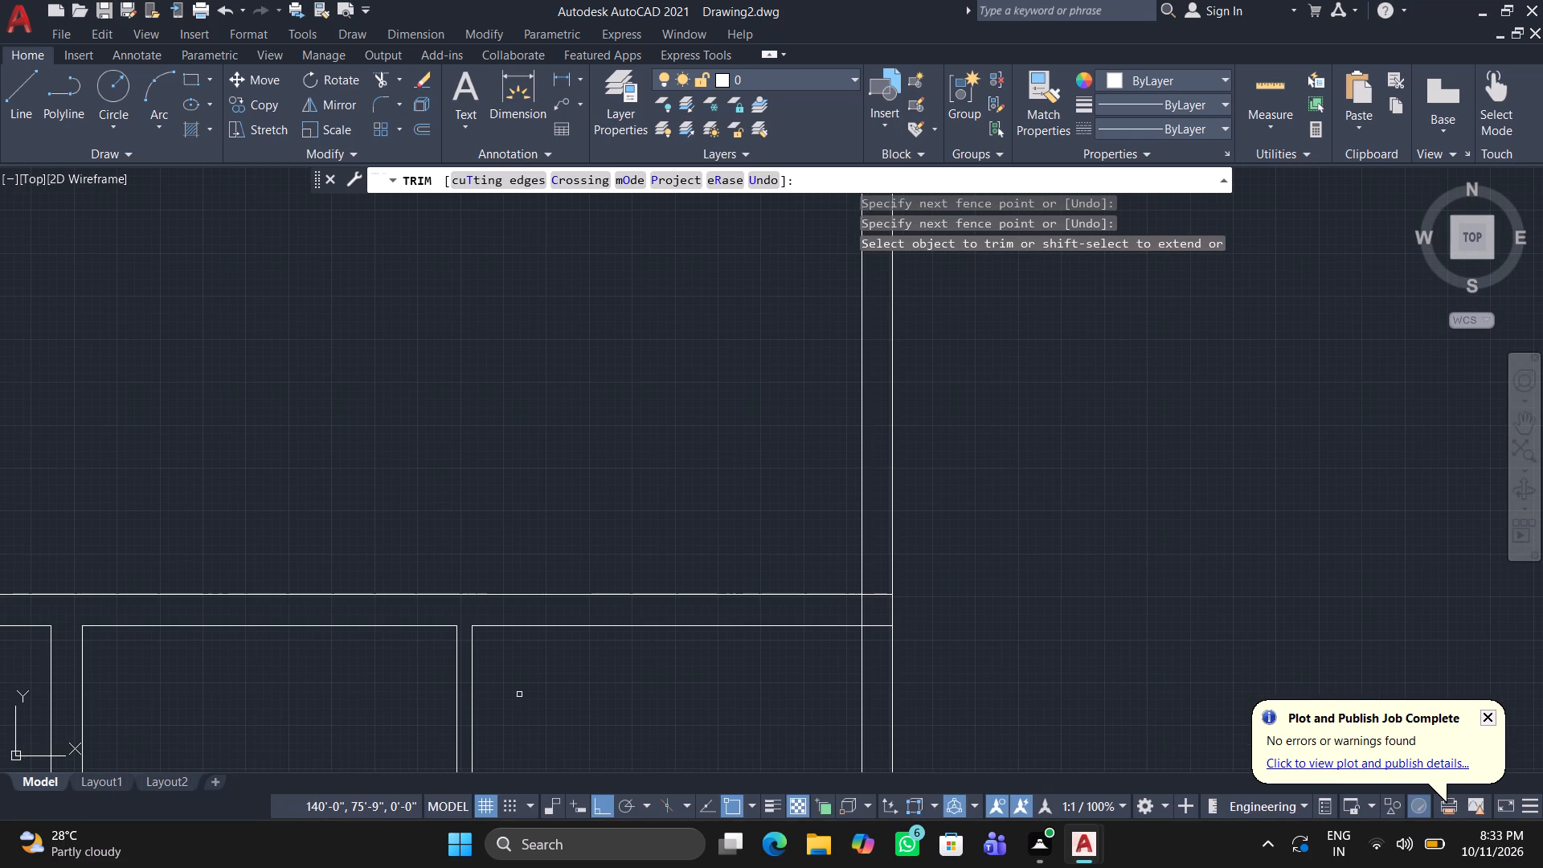
pyautogui.press('space')
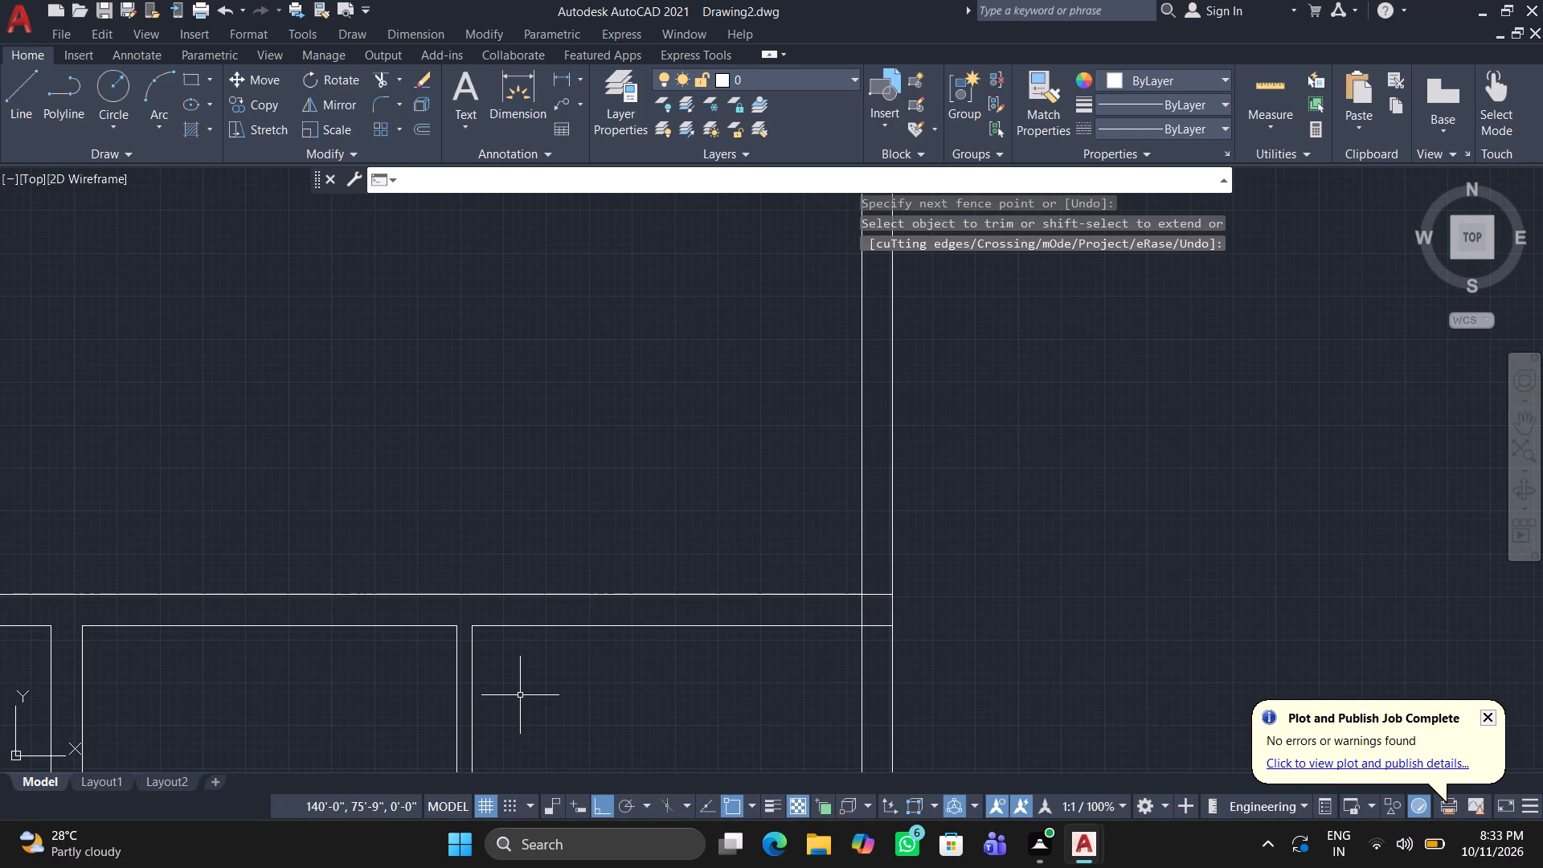
# Offset the first cross wall's lower line, right of the 4.5" partition, 13' downward.
pyautogui.press('o')
pyautogui.press('Return')
pyautogui.write("13'")
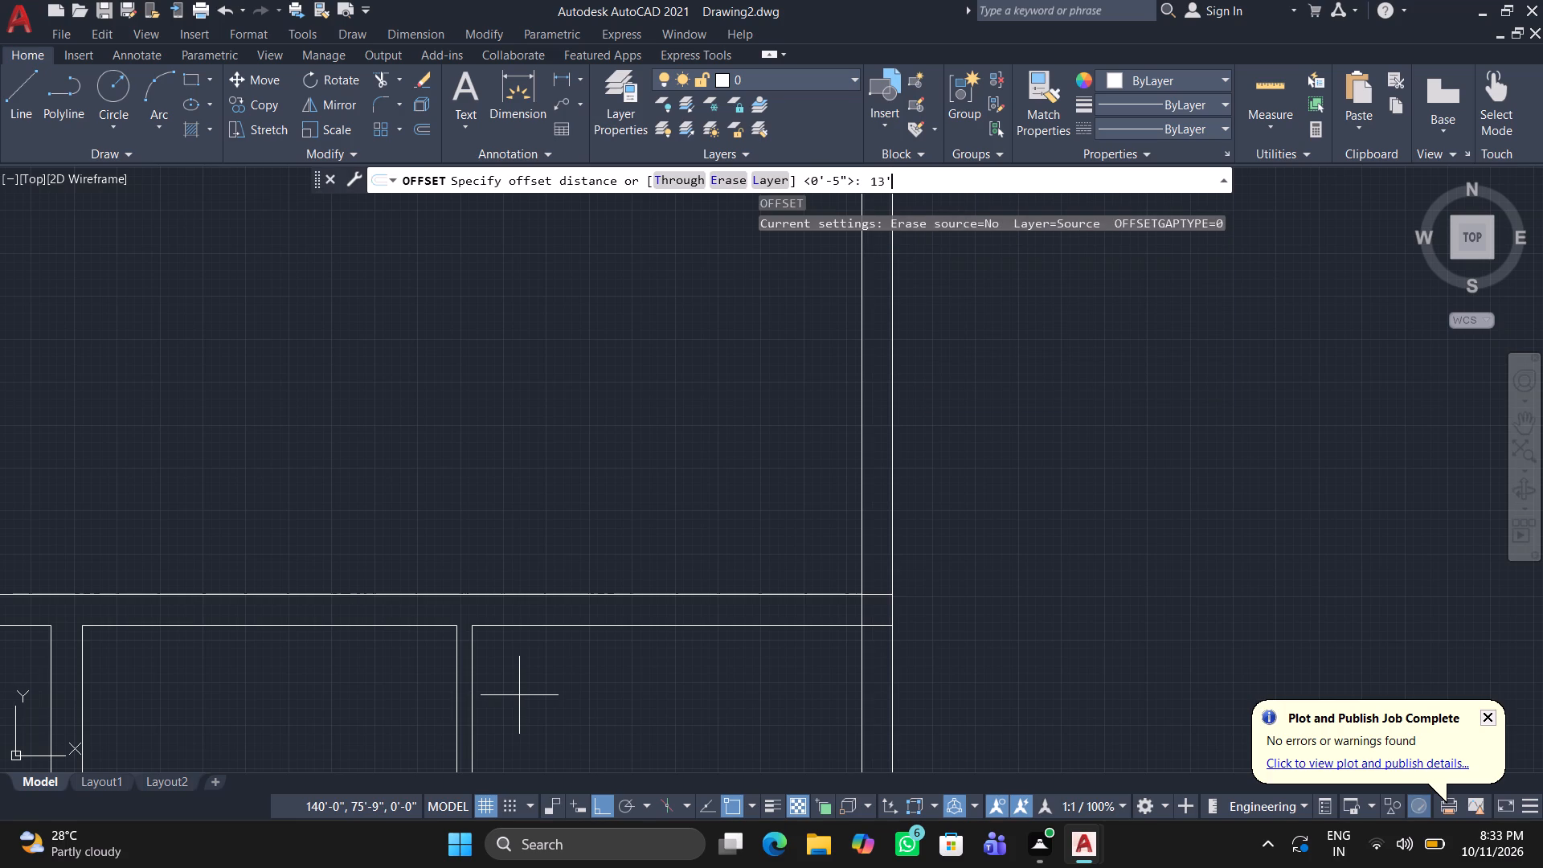
pyautogui.press('Return')
pyautogui.scroll(-1, 522, 670)
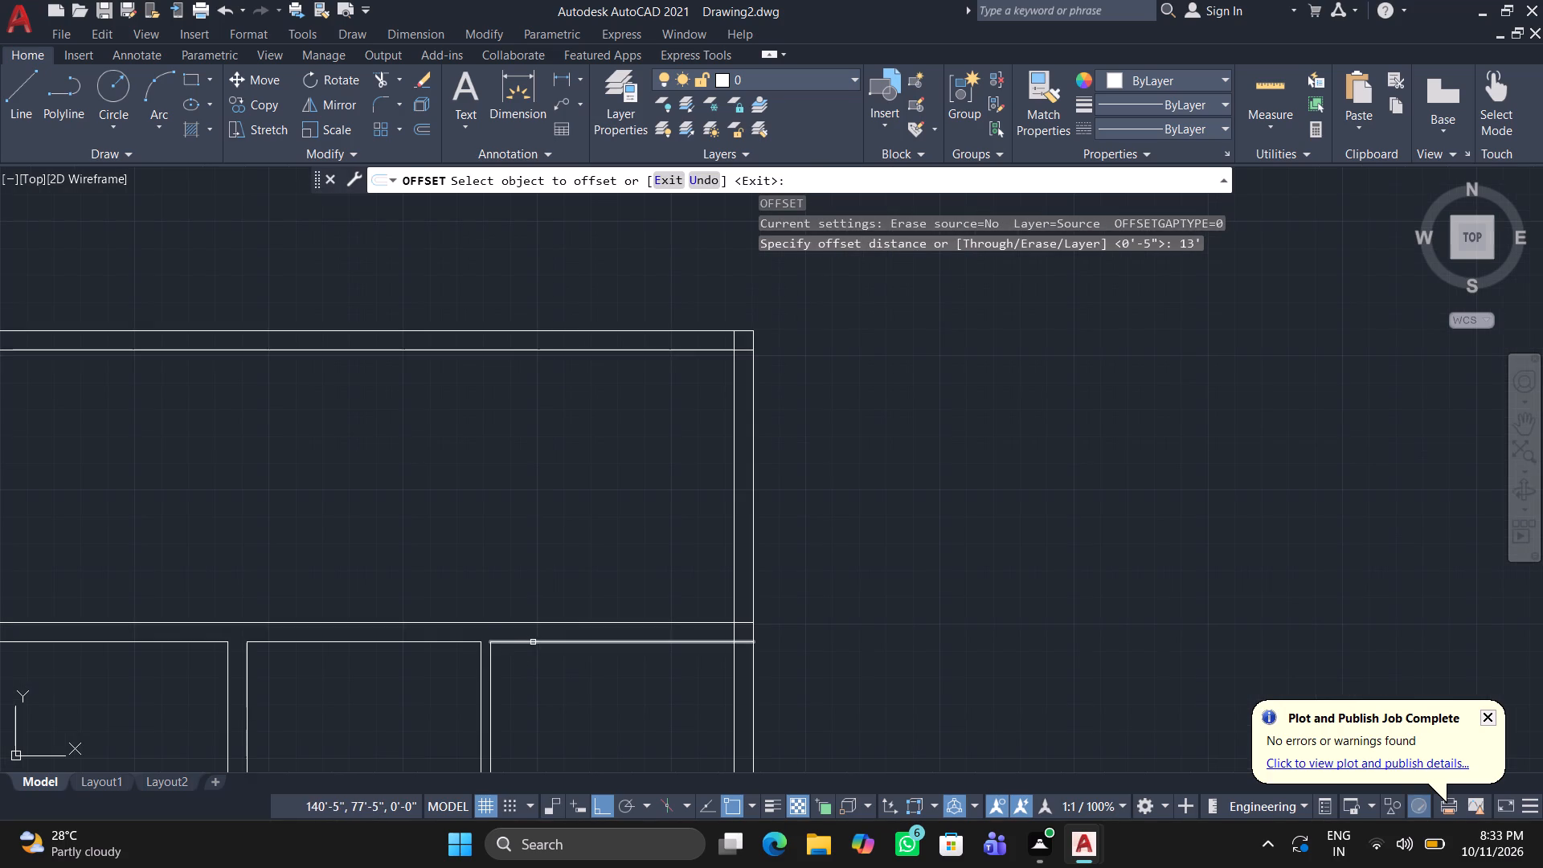
pyautogui.click(534, 642)
pyautogui.scroll(-2, 574, 693)
pyautogui.moveTo(575, 700); pyautogui.dragTo(510, 559, button='middle')
pyautogui.click(507, 609)
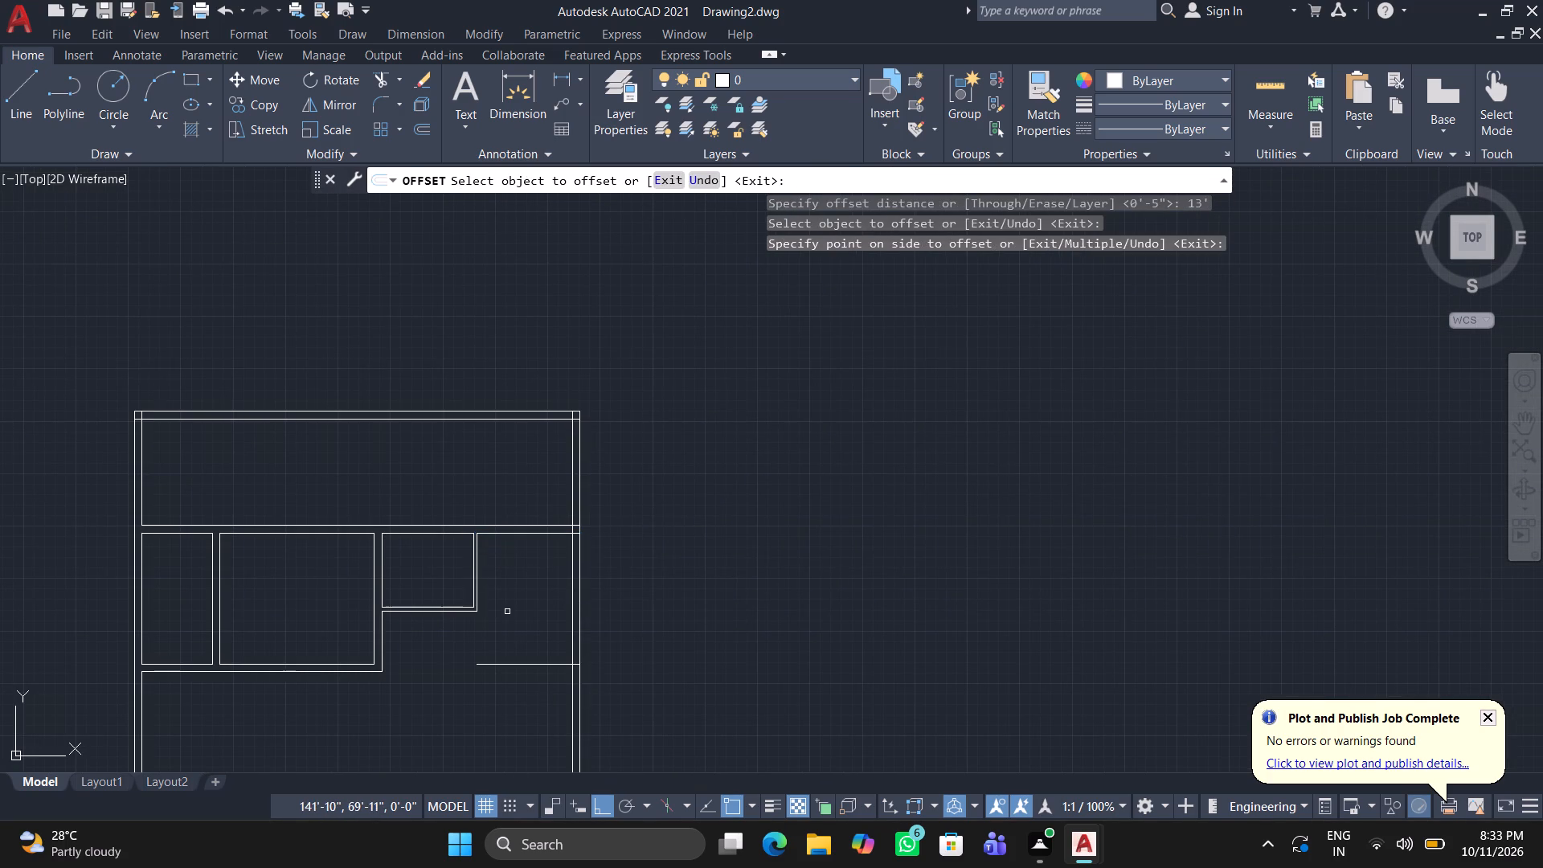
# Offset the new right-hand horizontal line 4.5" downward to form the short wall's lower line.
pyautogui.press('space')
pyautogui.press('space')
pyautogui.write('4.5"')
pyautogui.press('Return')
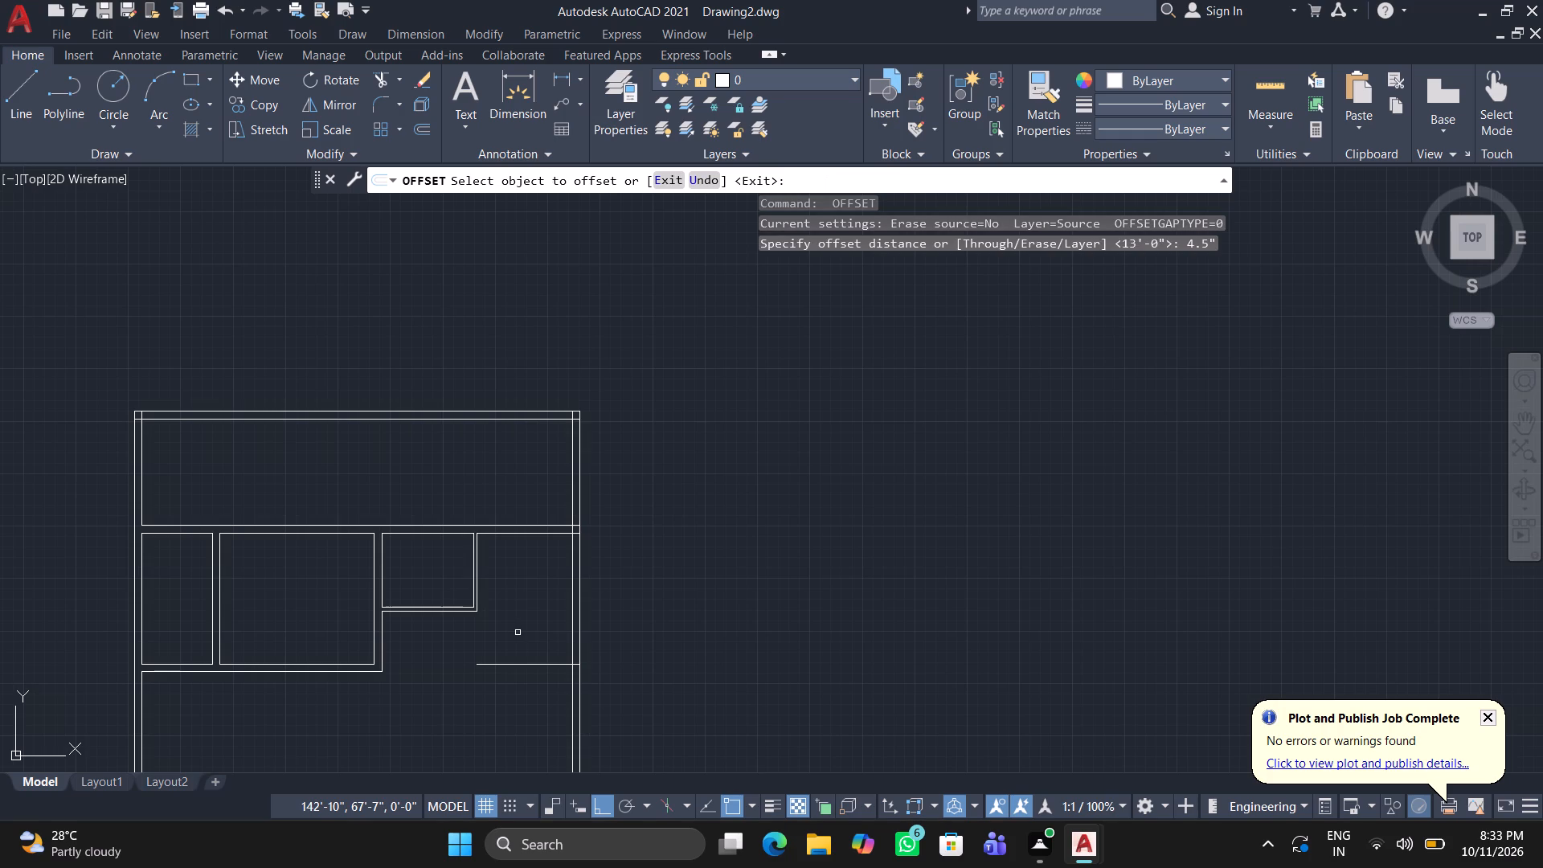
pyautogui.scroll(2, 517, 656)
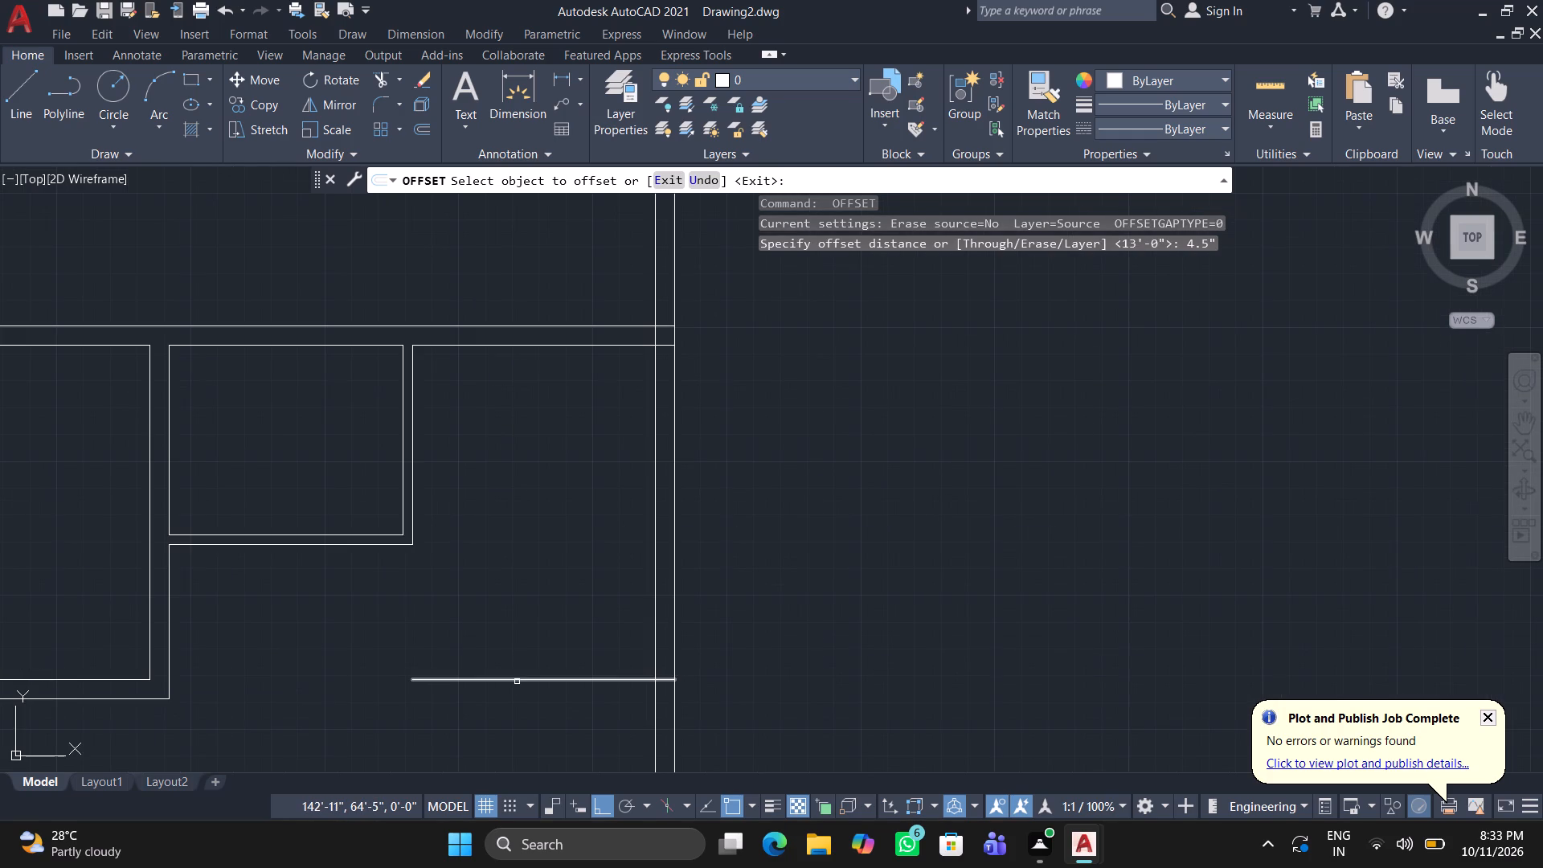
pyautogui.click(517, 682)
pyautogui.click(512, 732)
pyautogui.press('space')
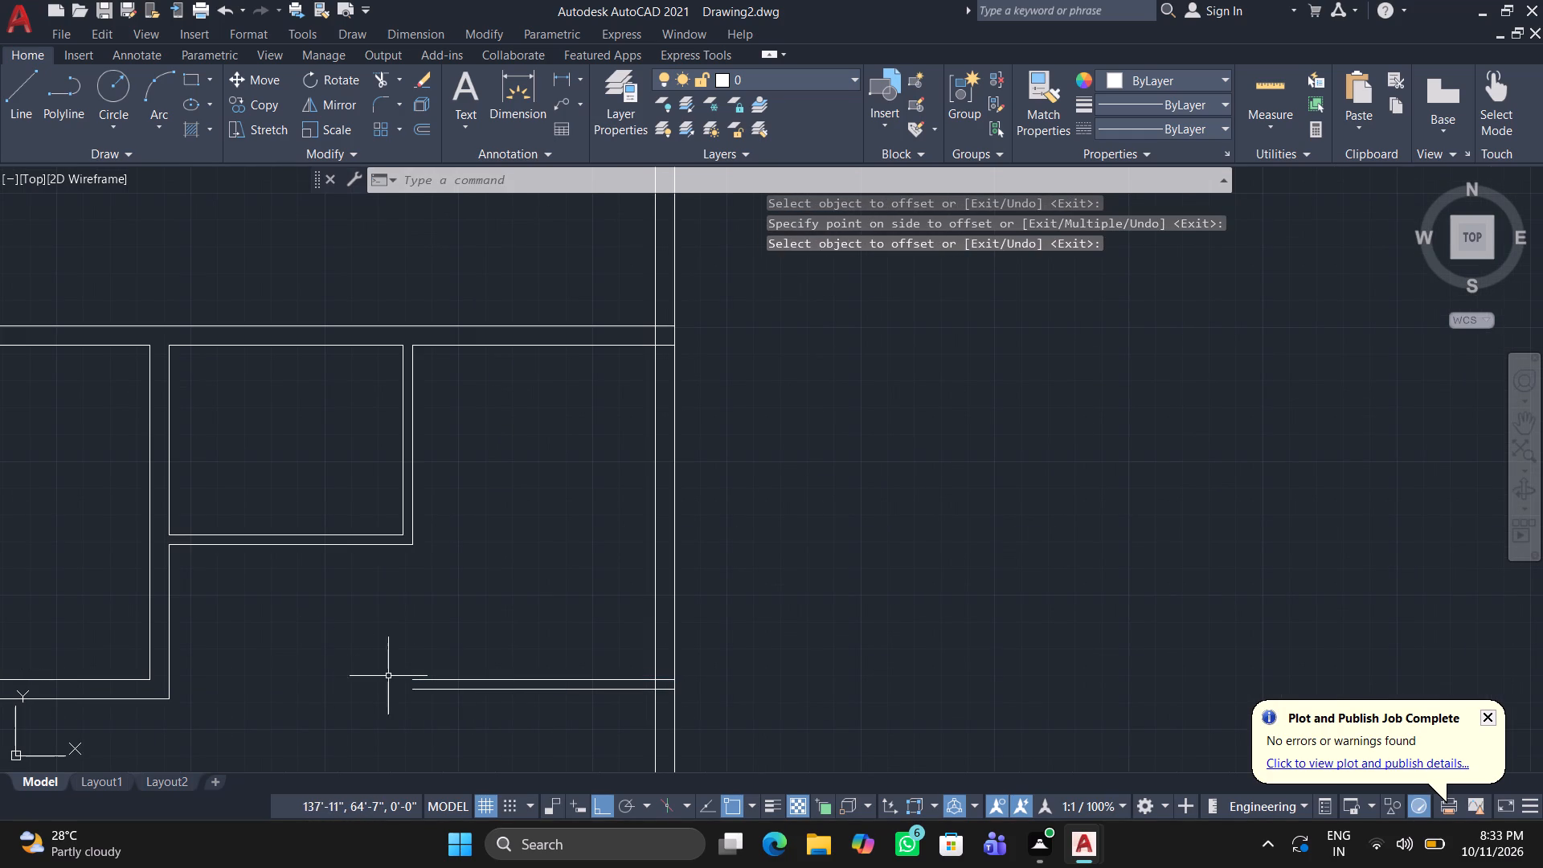
# Draw a short vertical line closing the free left end between the short right-hand wall's two lines.
pyautogui.scroll(3, 412, 678)
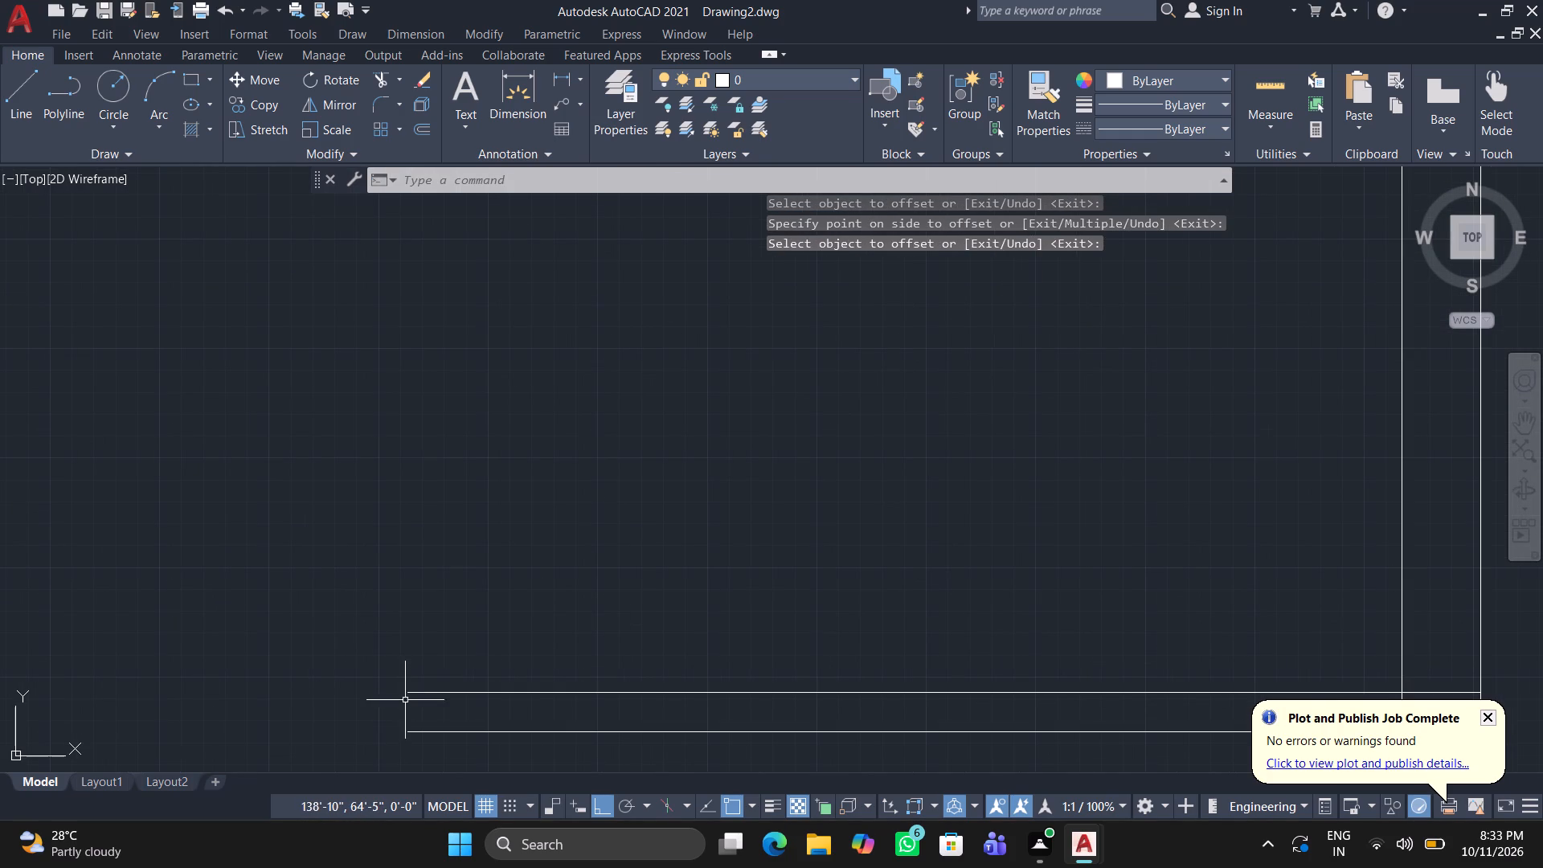
pyautogui.press('l')
pyautogui.press('Return')
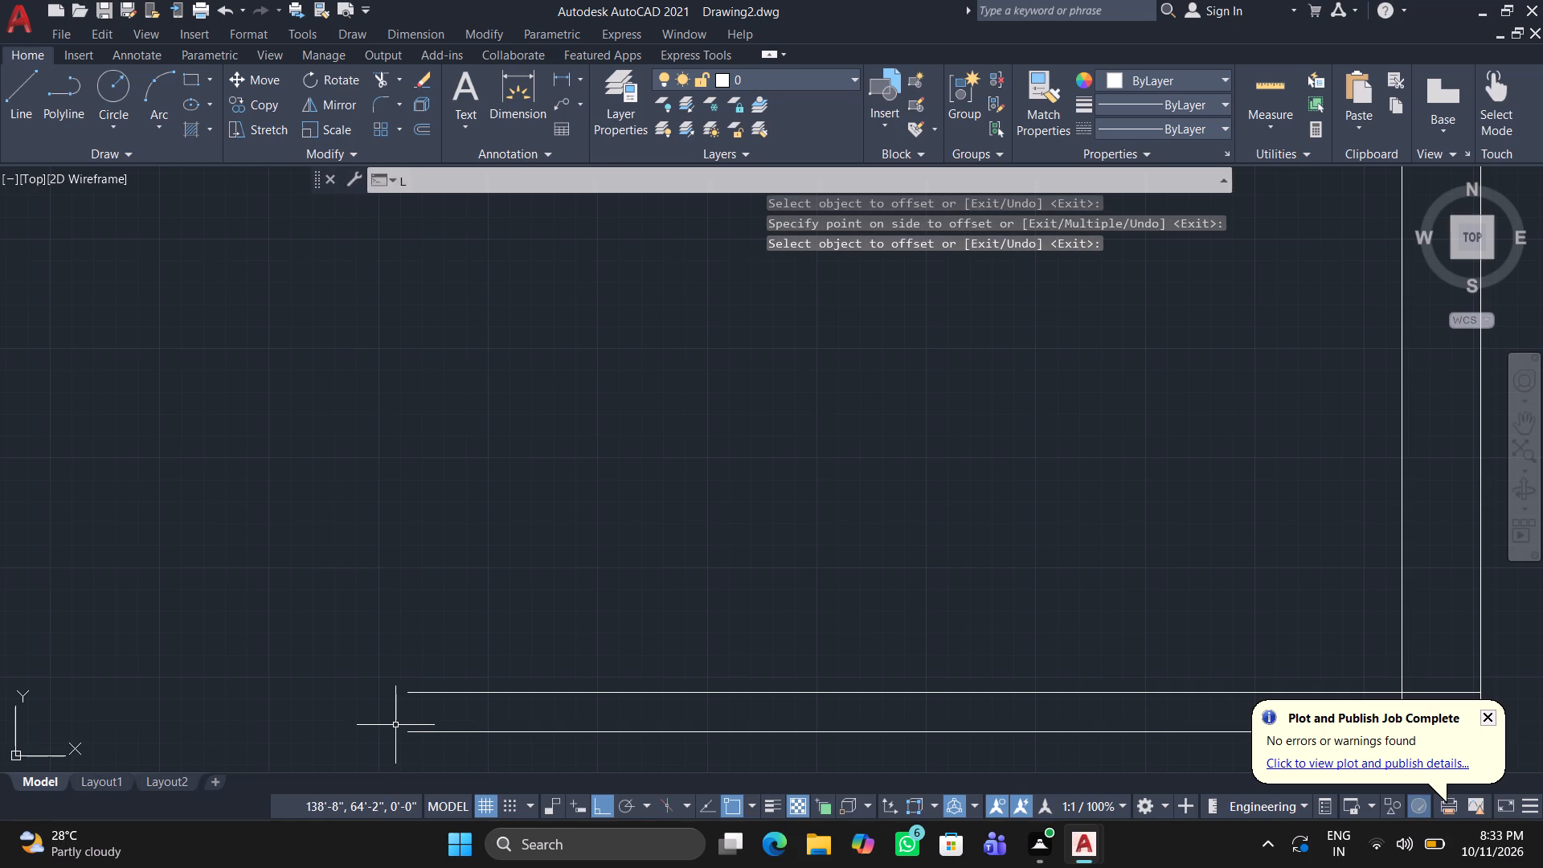
pyautogui.doubleClick(410, 733)
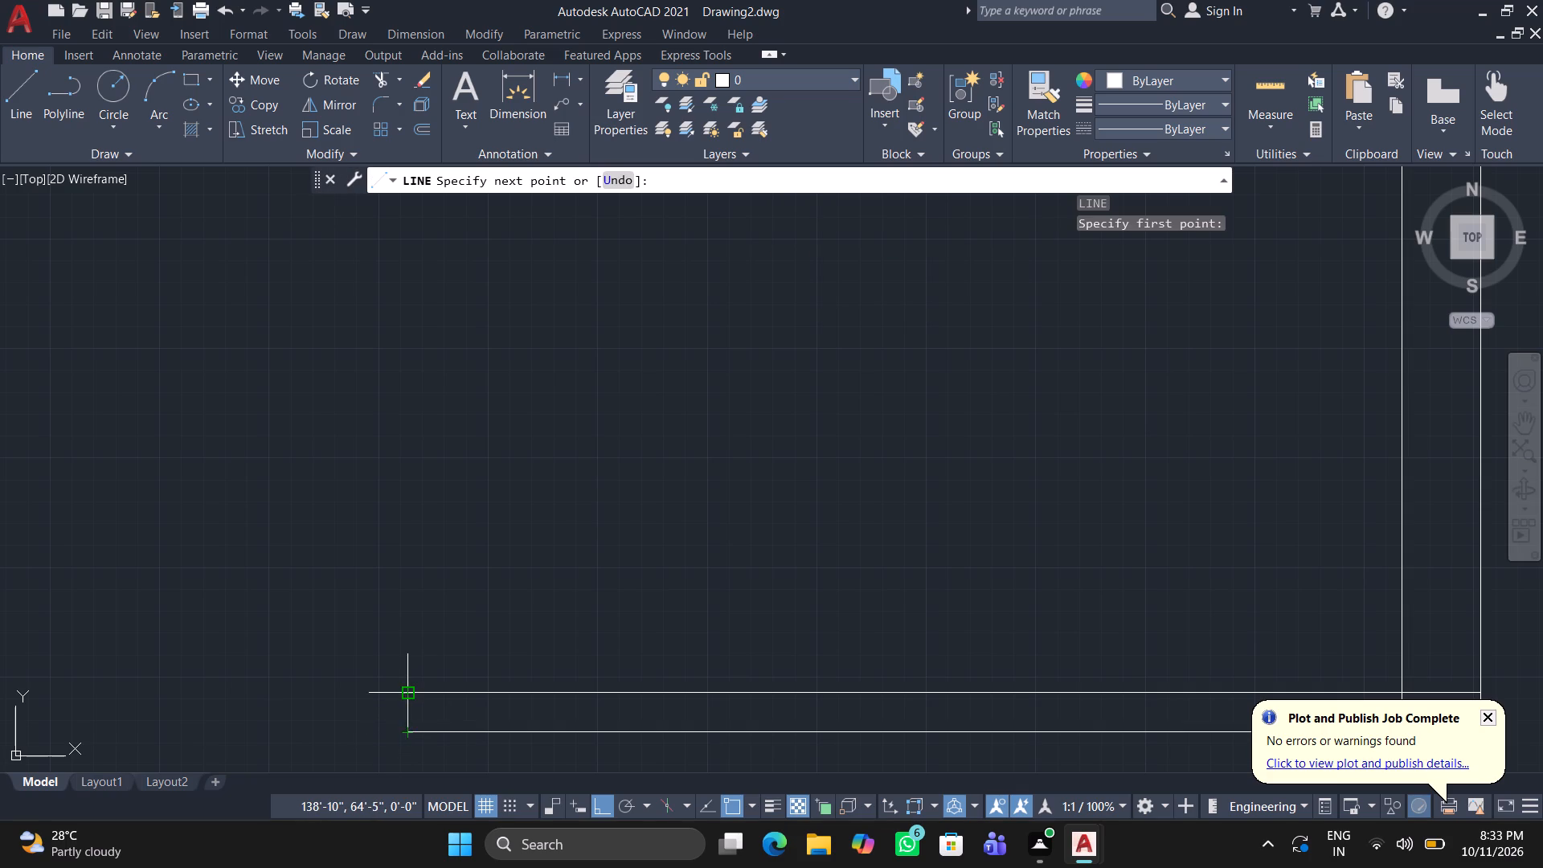
pyautogui.click(407, 696)
pyautogui.press('space')
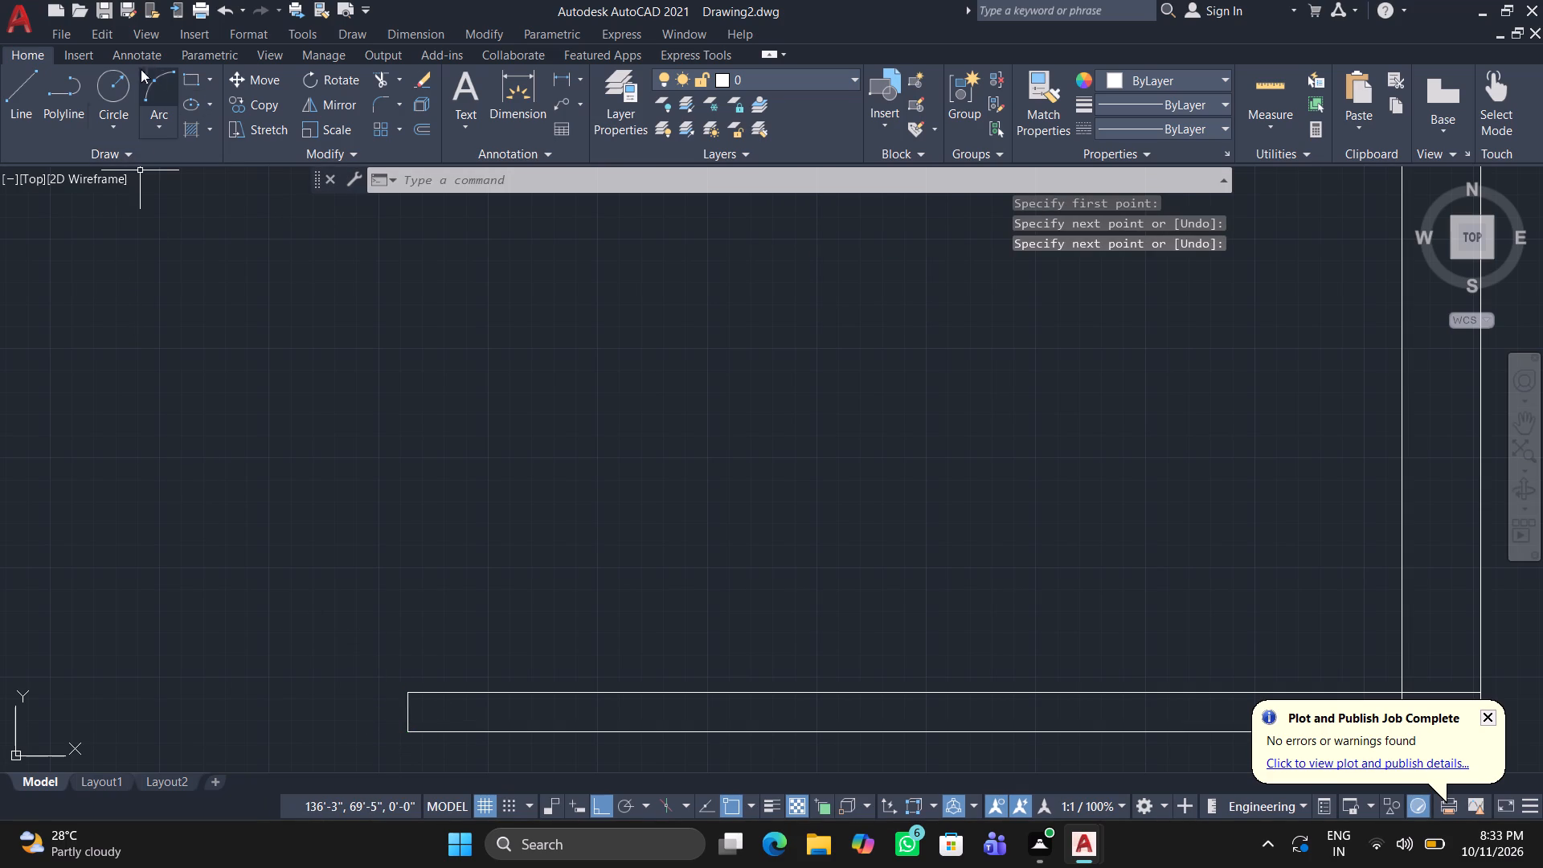
# Trim the short wall's lines inside the right outer wall, and the outer wall's inner line between them.
pyautogui.click(384, 70)
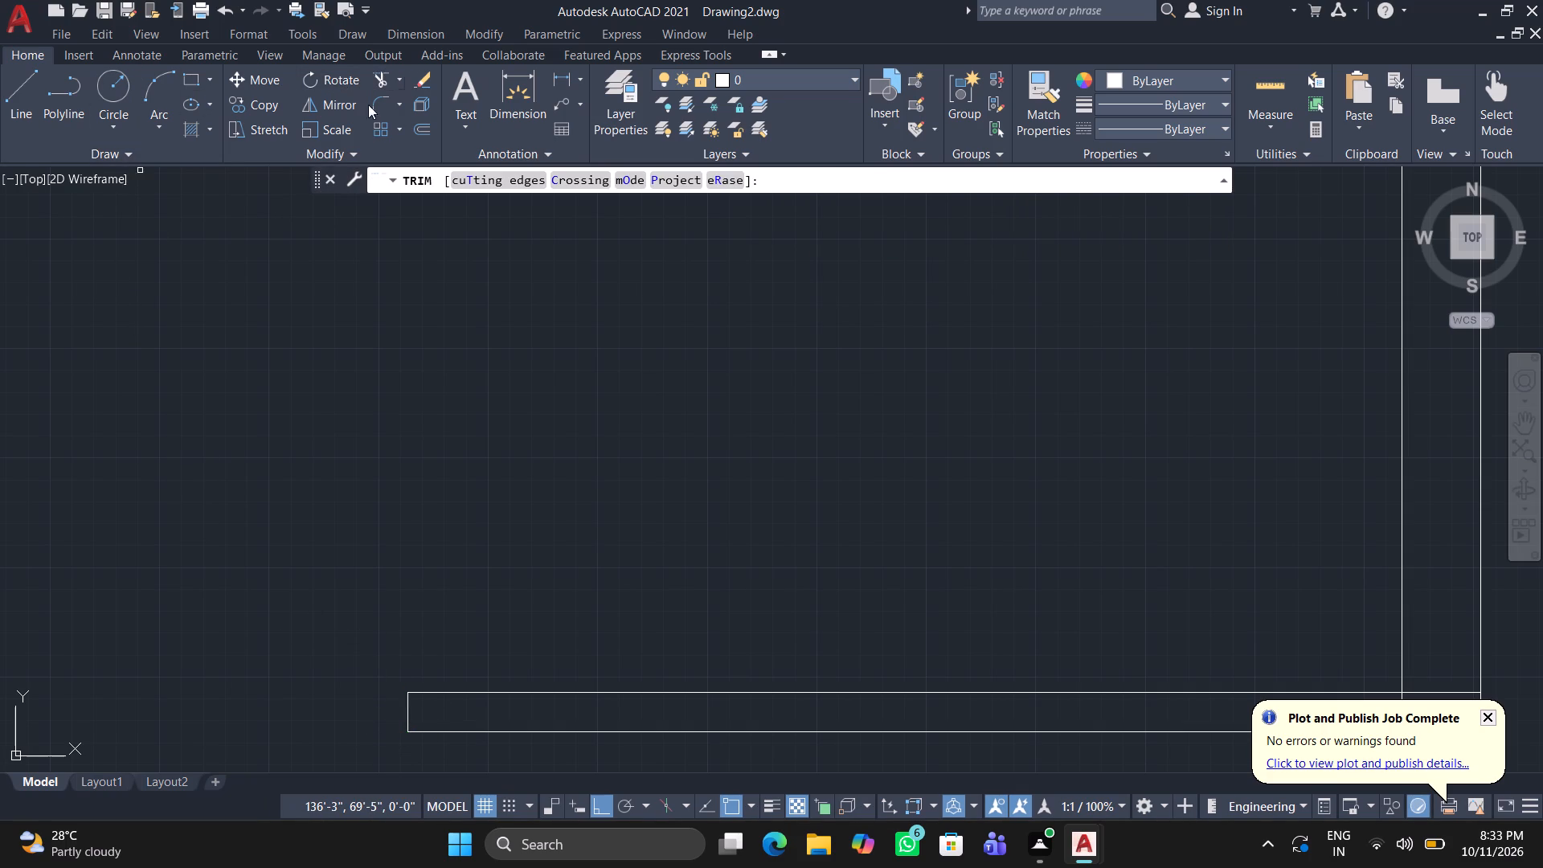
pyautogui.scroll(-3, 466, 287)
pyautogui.scroll(3, 722, 434)
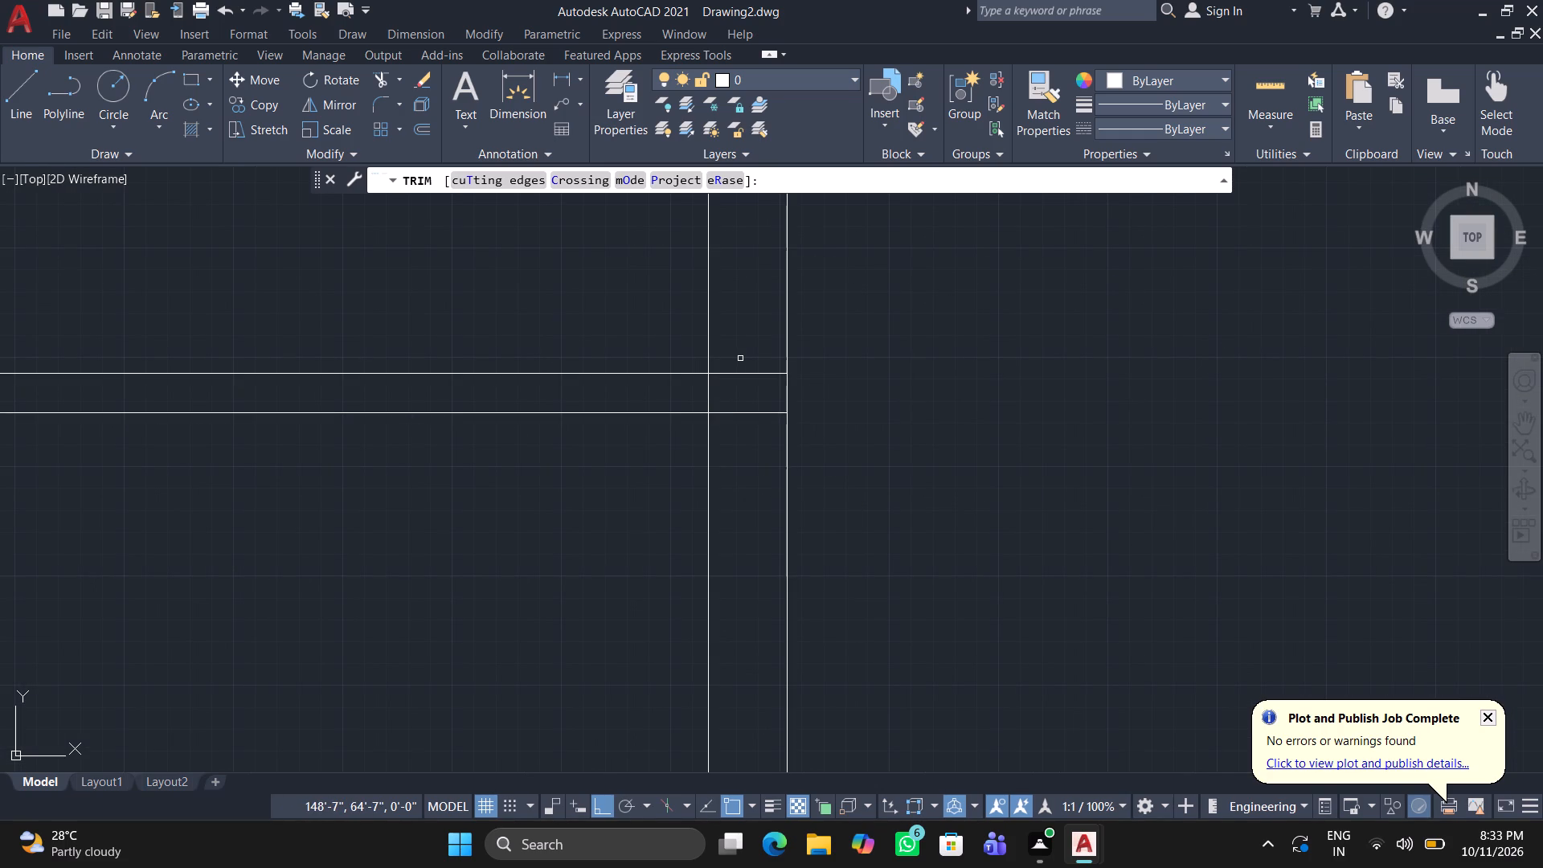
pyautogui.moveTo(739, 359); pyautogui.dragTo(744, 427)
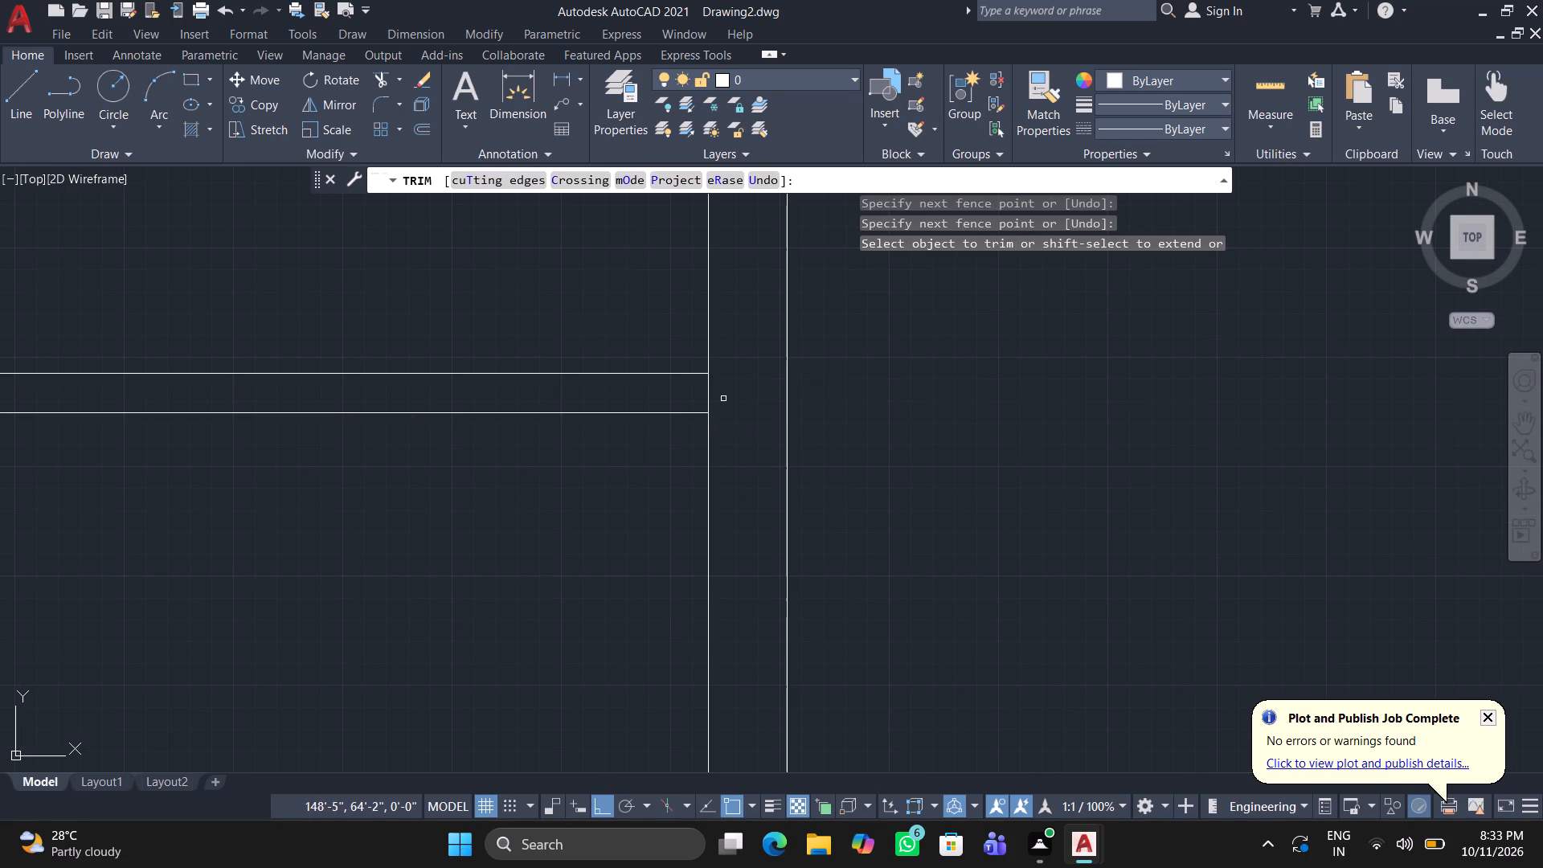
pyautogui.moveTo(713, 394); pyautogui.dragTo(683, 394)
pyautogui.press('space')
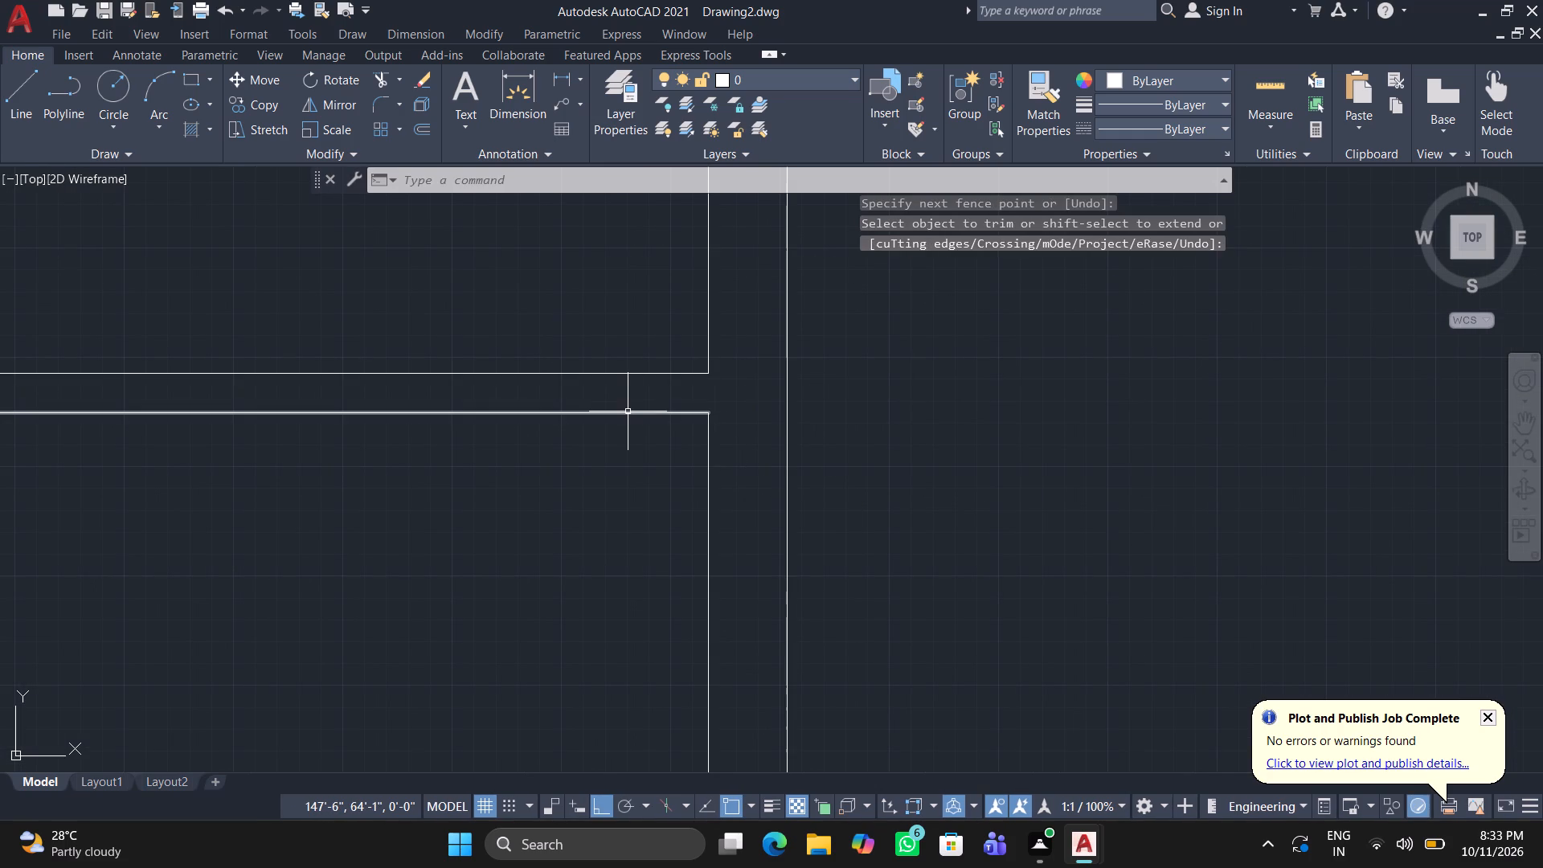
# Replace the short right-hand wall's lower line with a 9" downward offset of its upper line.
pyautogui.click(627, 412)
pyautogui.press('Delete')
pyautogui.press('o')
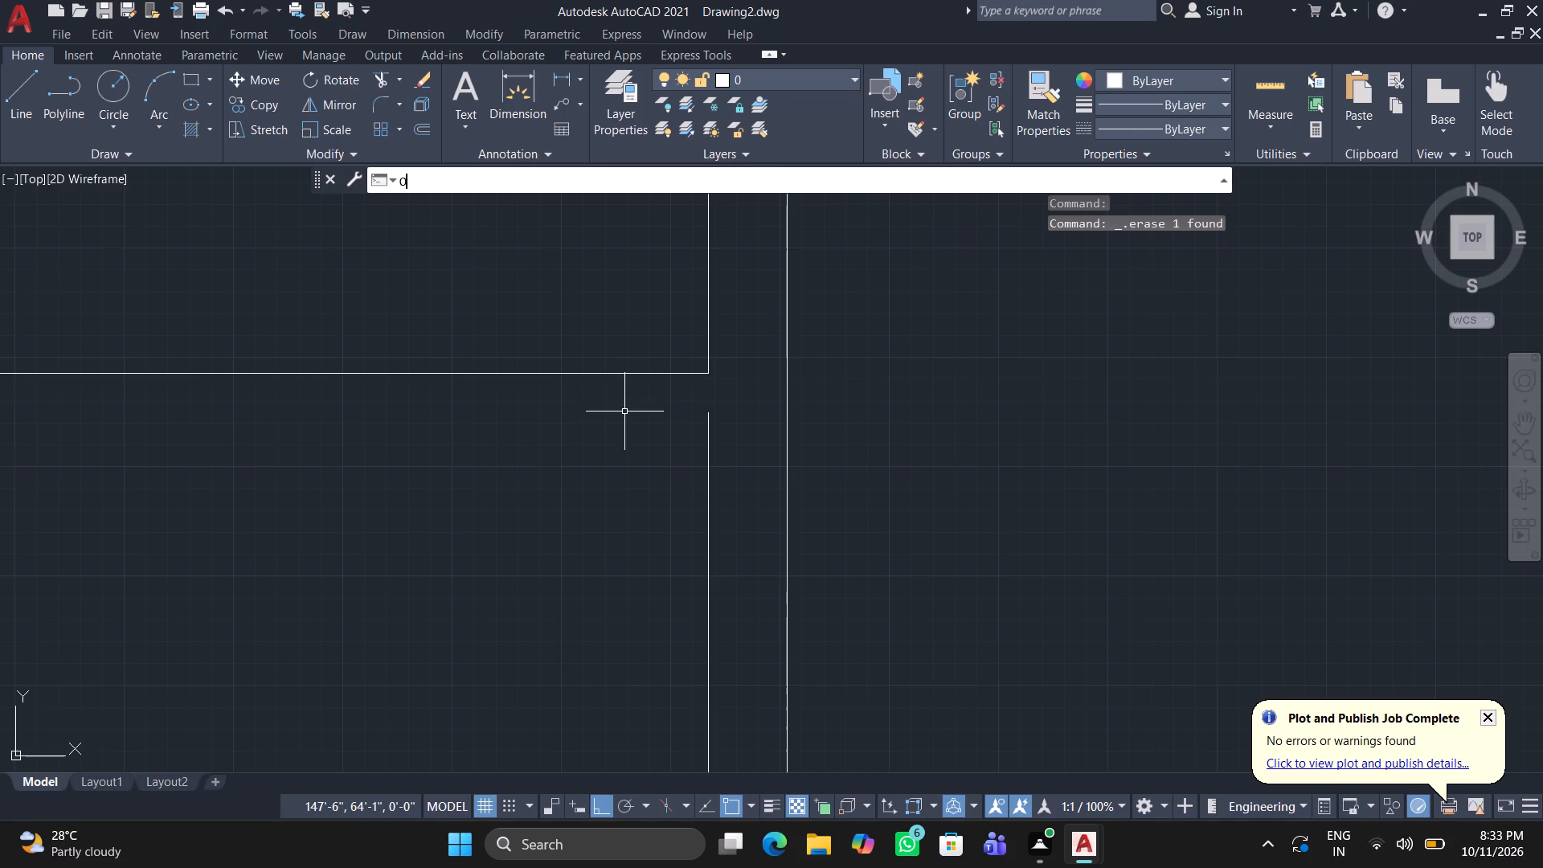
pyautogui.press('Return')
pyautogui.write('9"')
pyautogui.press('Return')
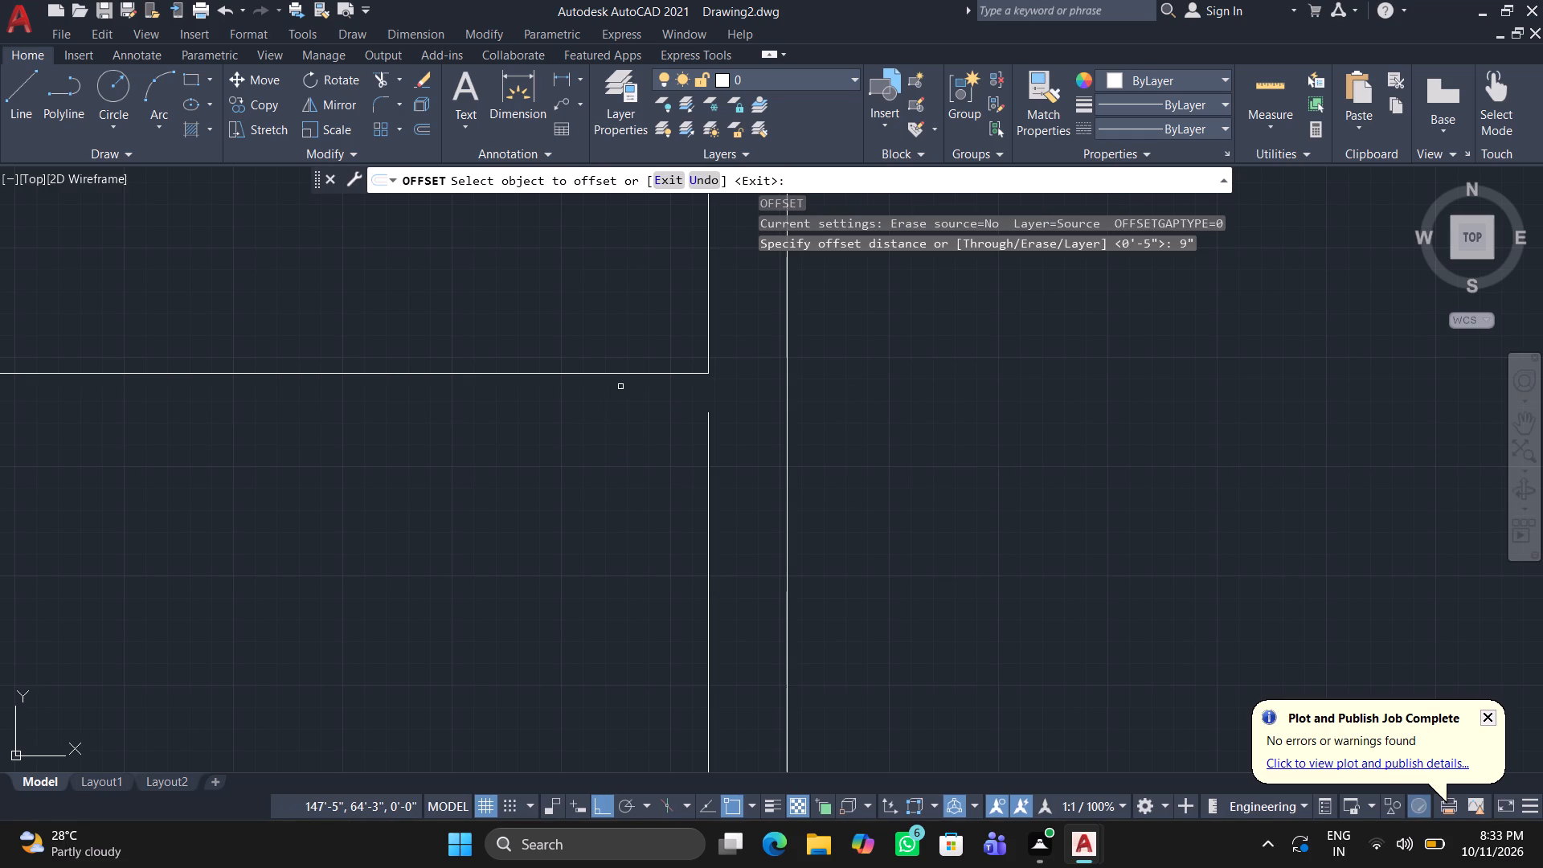
pyautogui.click(624, 373)
pyautogui.click(624, 437)
pyautogui.press('space')
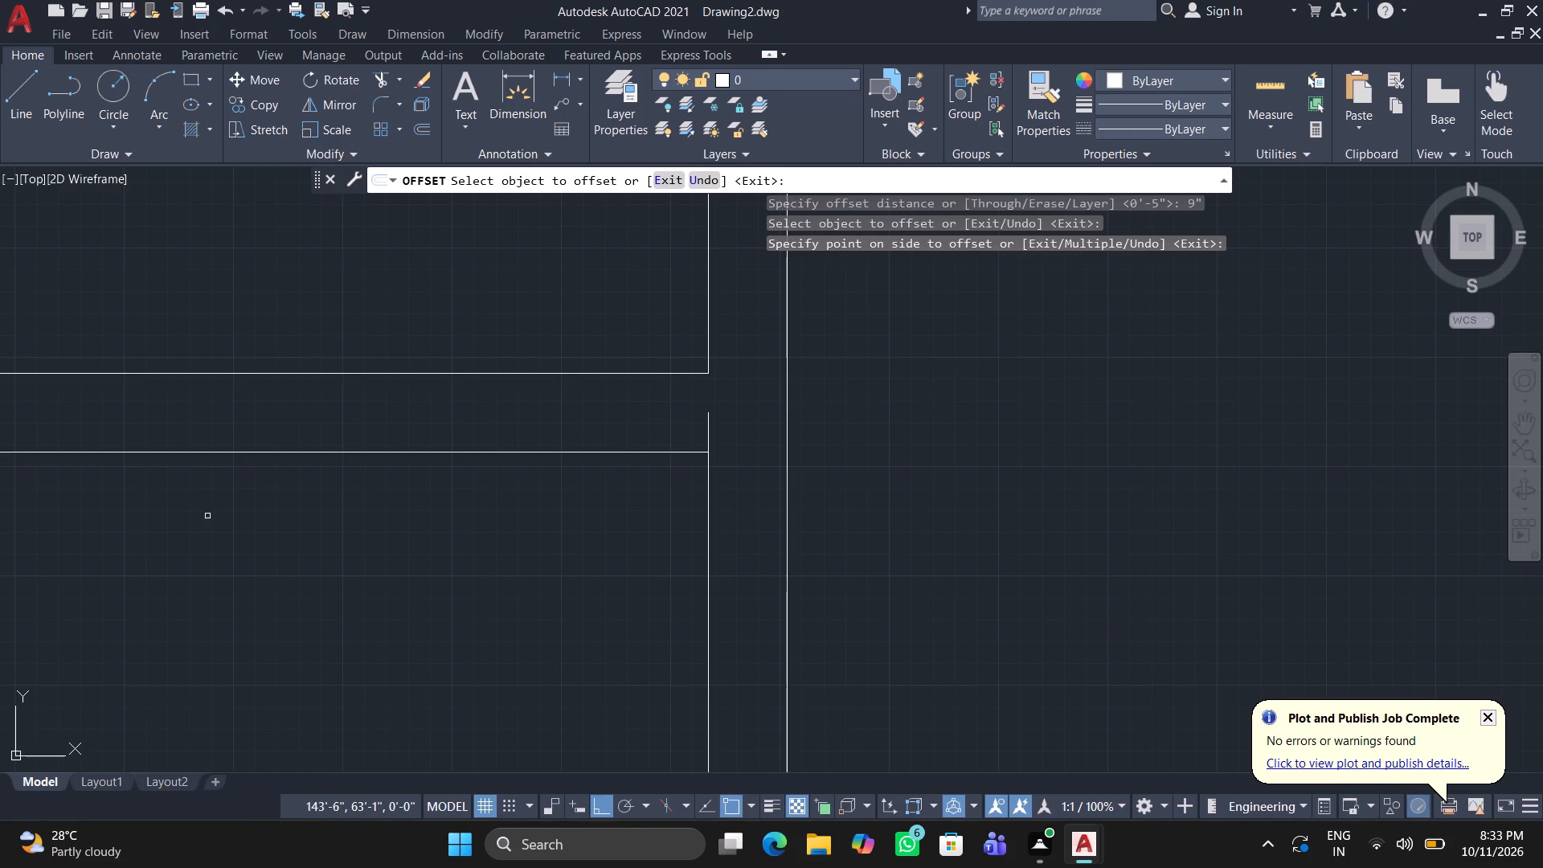
# Stretch the lower end of the short wall's vertical end line down to the new lower wall line.
pyautogui.moveTo(187, 529); pyautogui.dragTo(657, 511, button='middle')
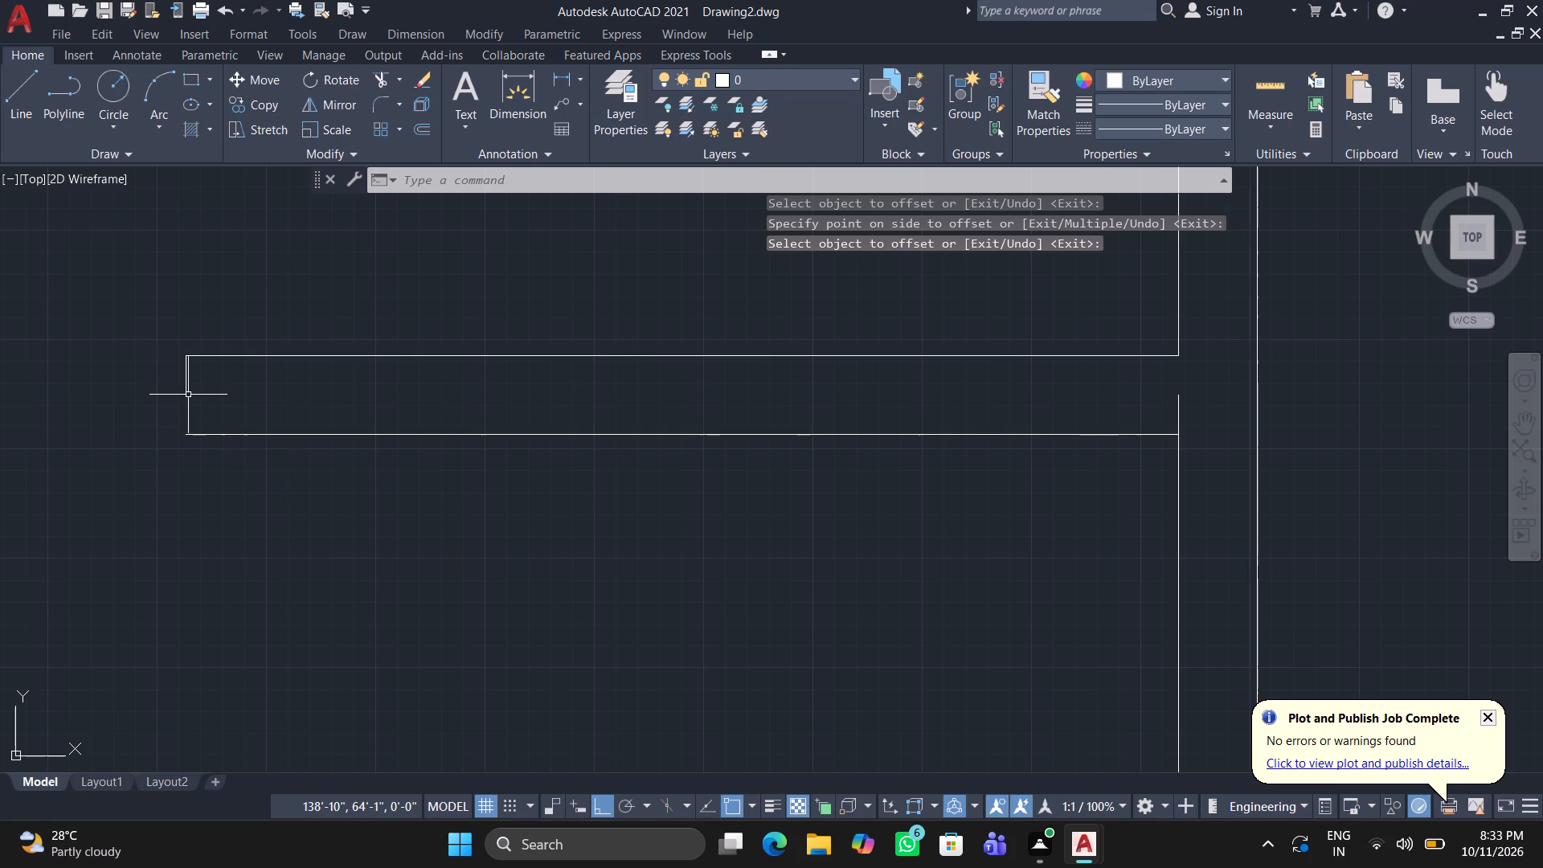
pyautogui.click(185, 379)
pyautogui.scroll(2, 183, 422)
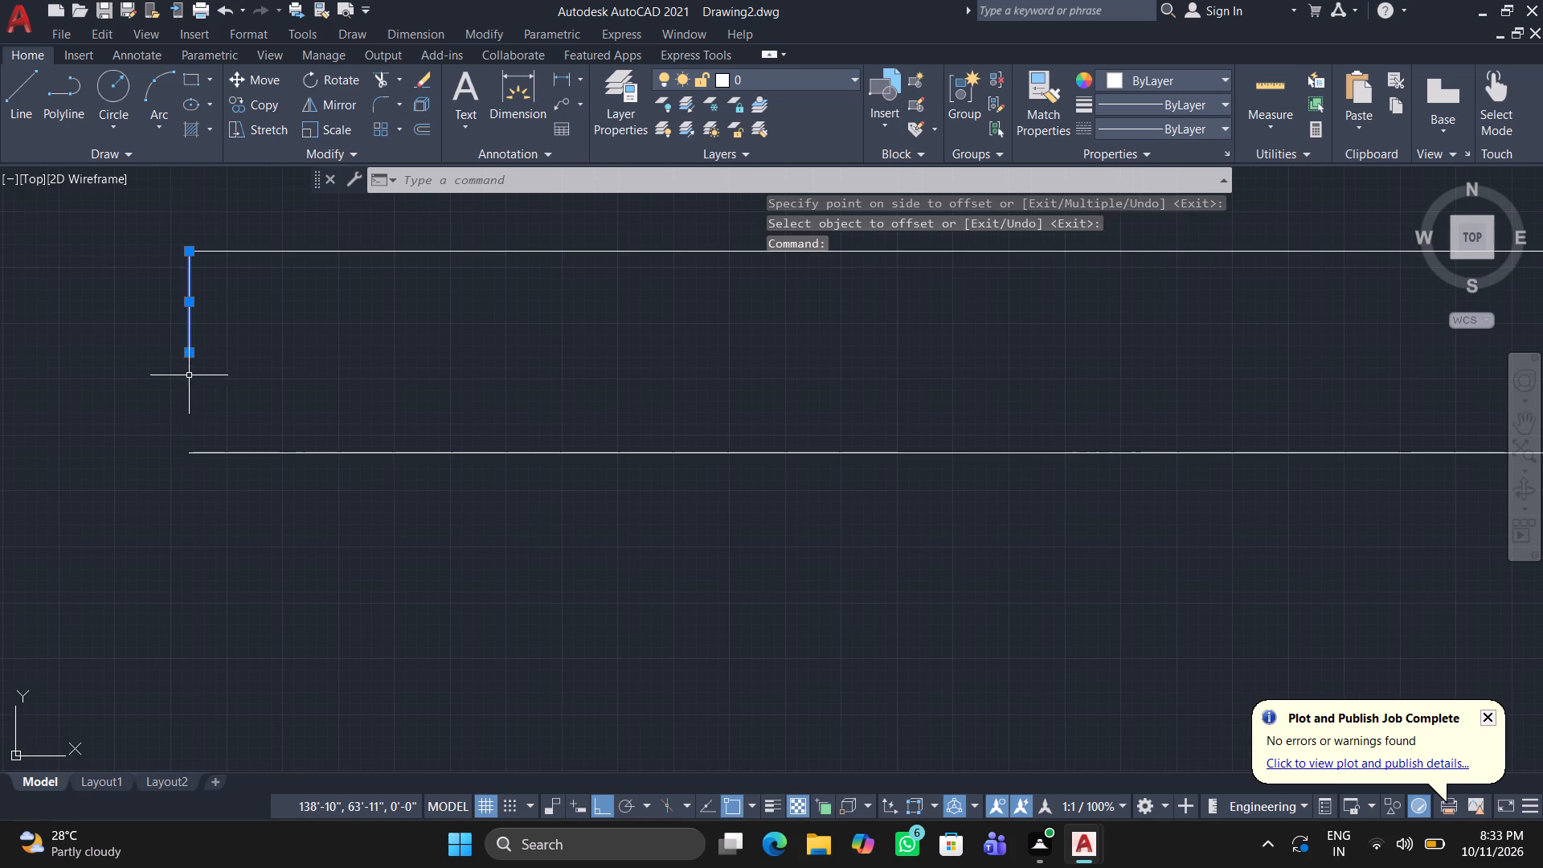
pyautogui.click(189, 352)
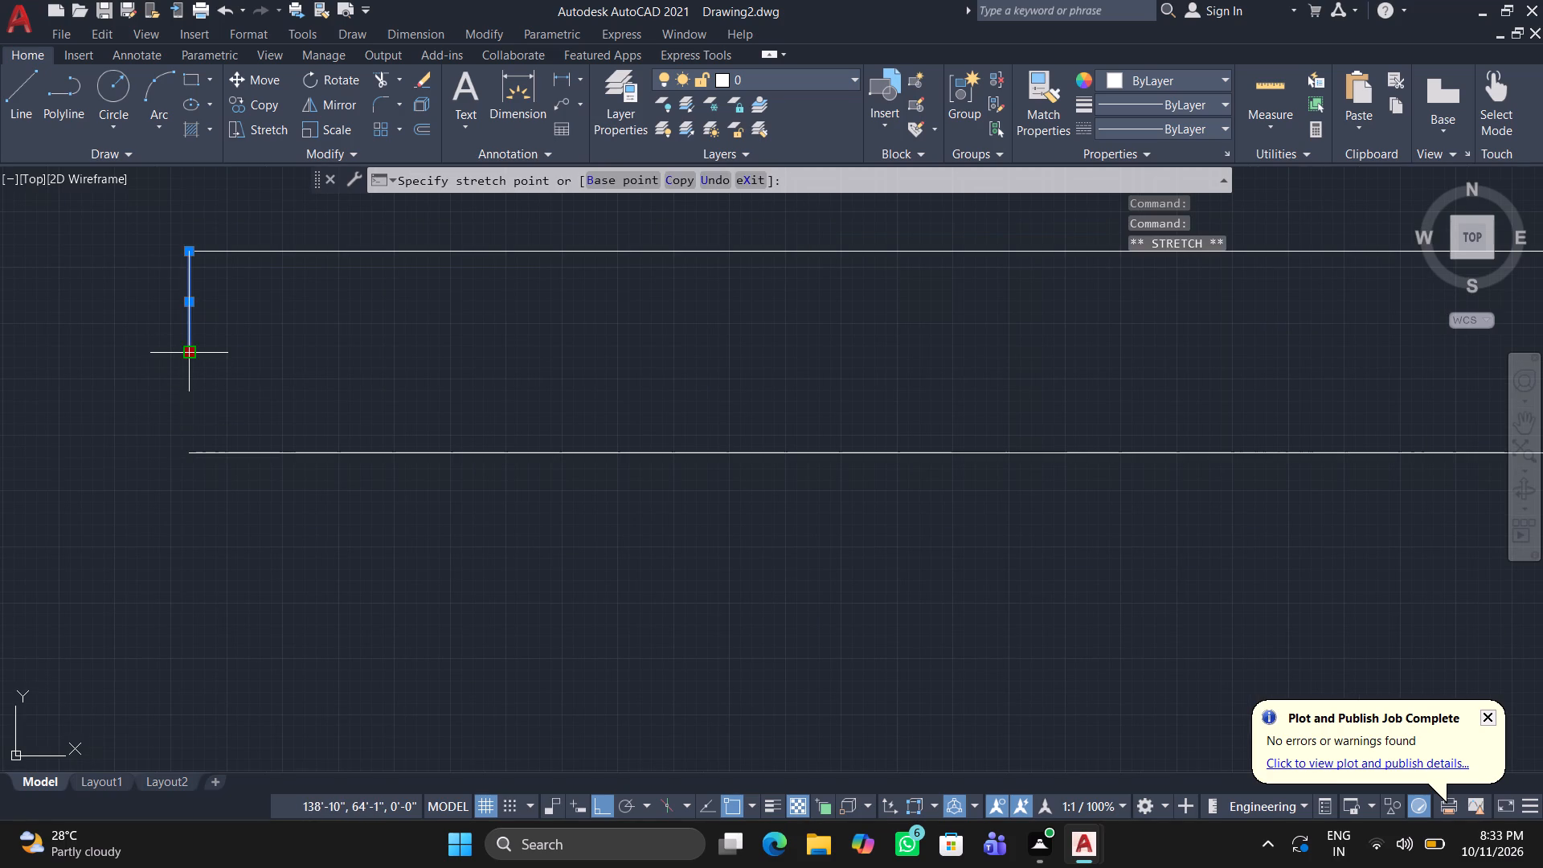
pyautogui.click(186, 448)
pyautogui.press('space')
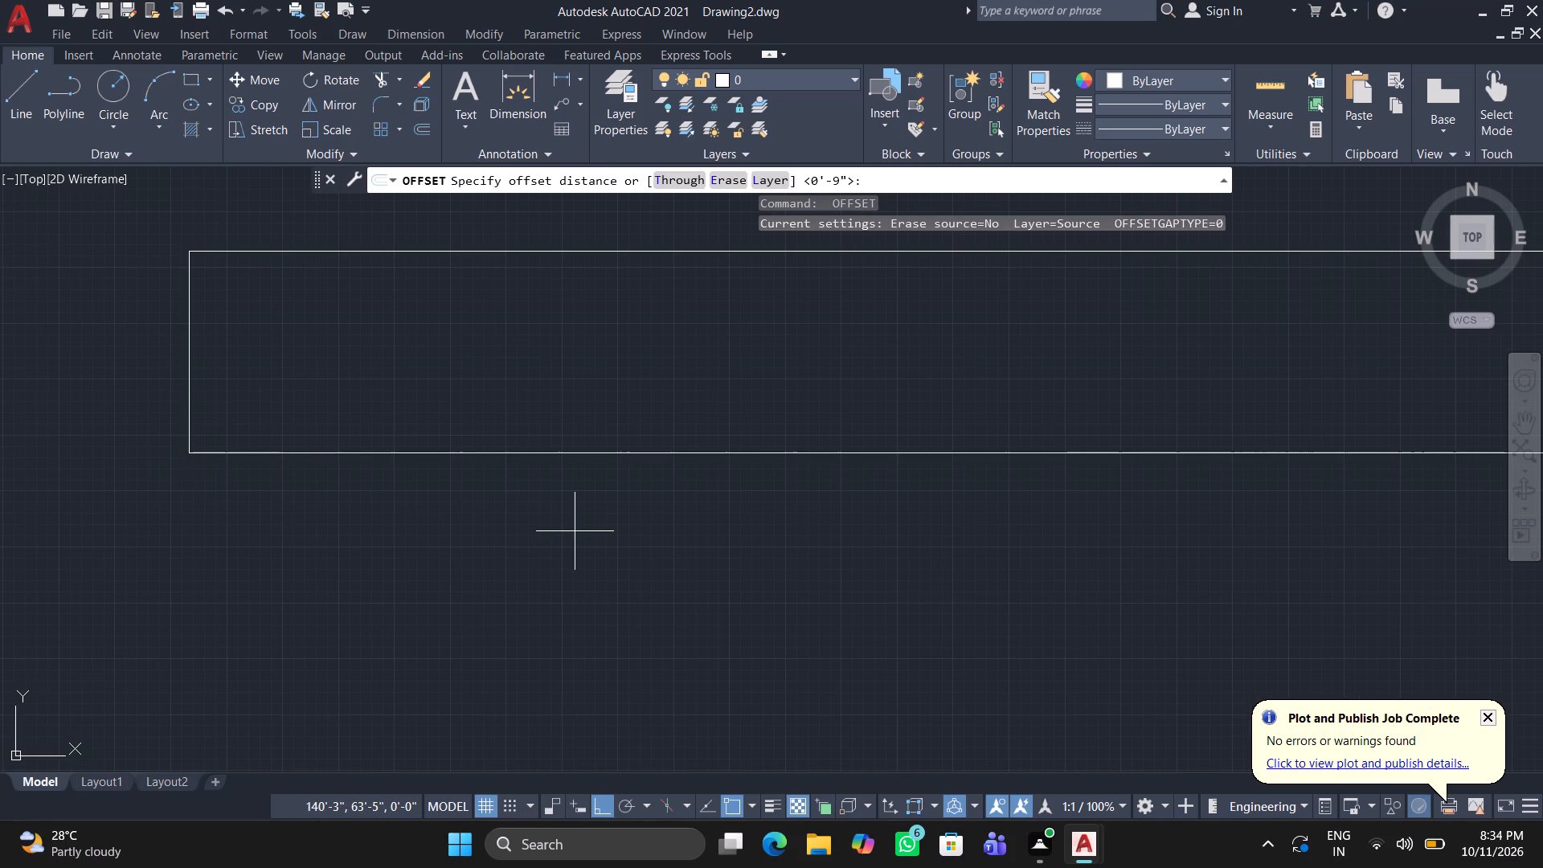
pyautogui.press('space')
pyautogui.press('space')
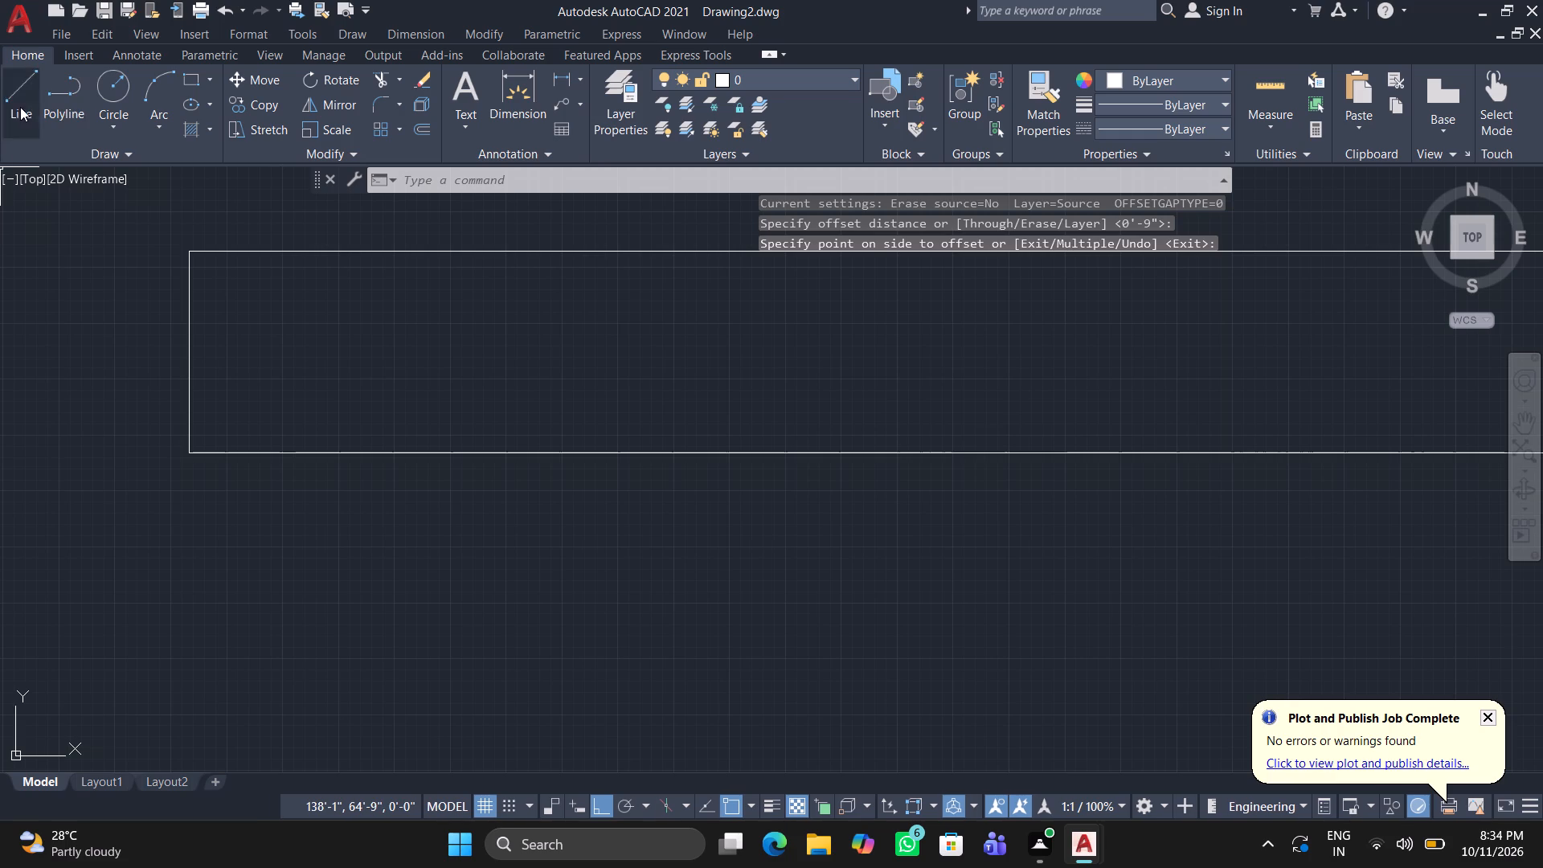
# Trim the stub of the right outer wall's inner line within the short wall's 9" thickness.
pyautogui.click(379, 80)
pyautogui.scroll(-3, 465, 309)
pyautogui.moveTo(590, 391); pyautogui.dragTo(125, 476, button='middle')
pyautogui.scroll(2, 516, 424)
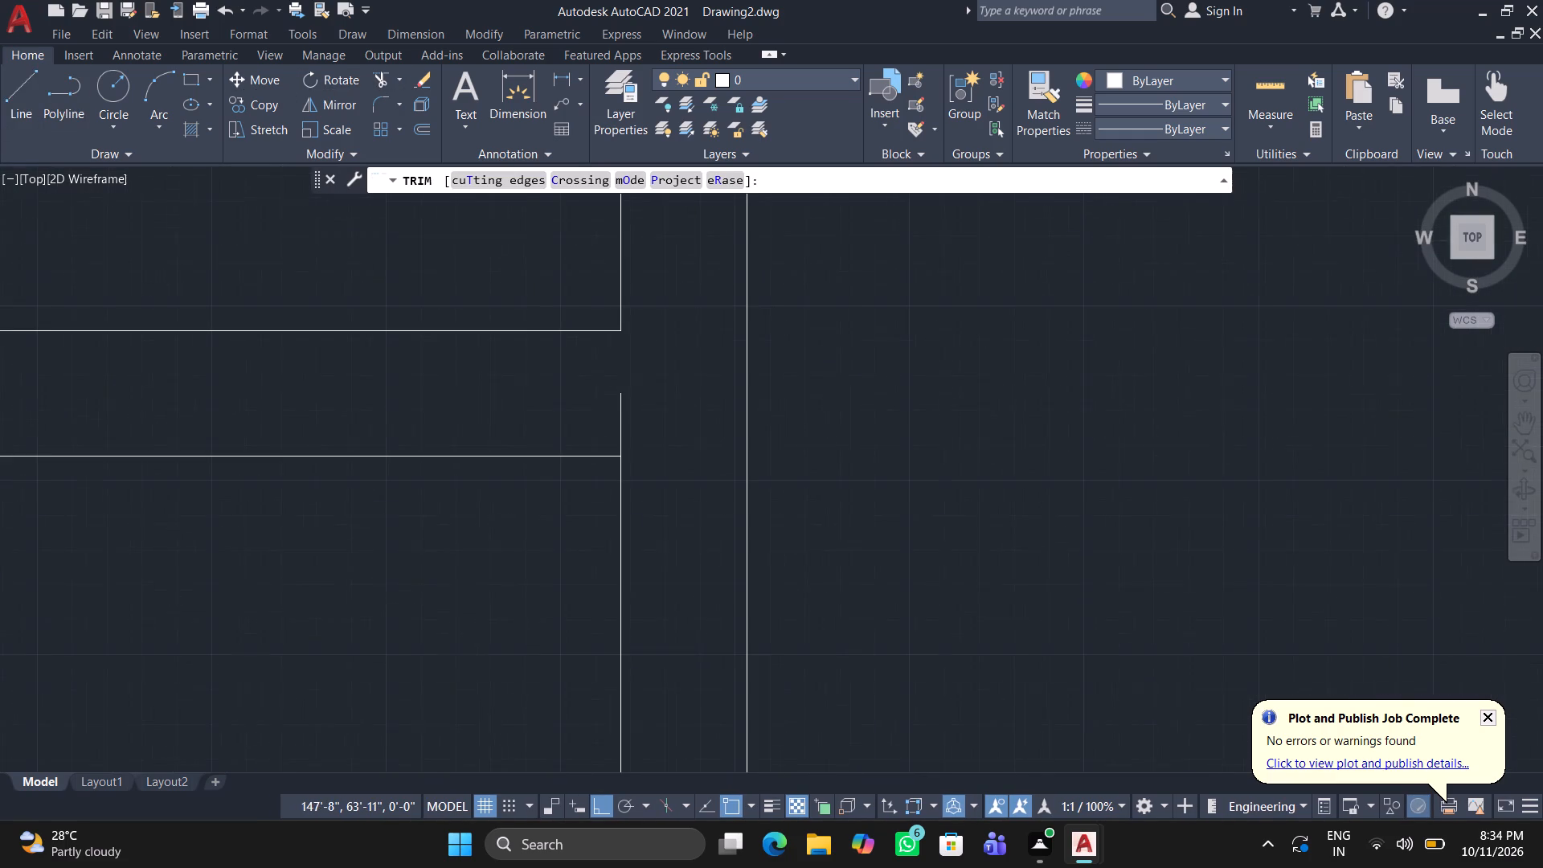
pyautogui.moveTo(656, 416); pyautogui.dragTo(567, 425)
pyautogui.press('space')
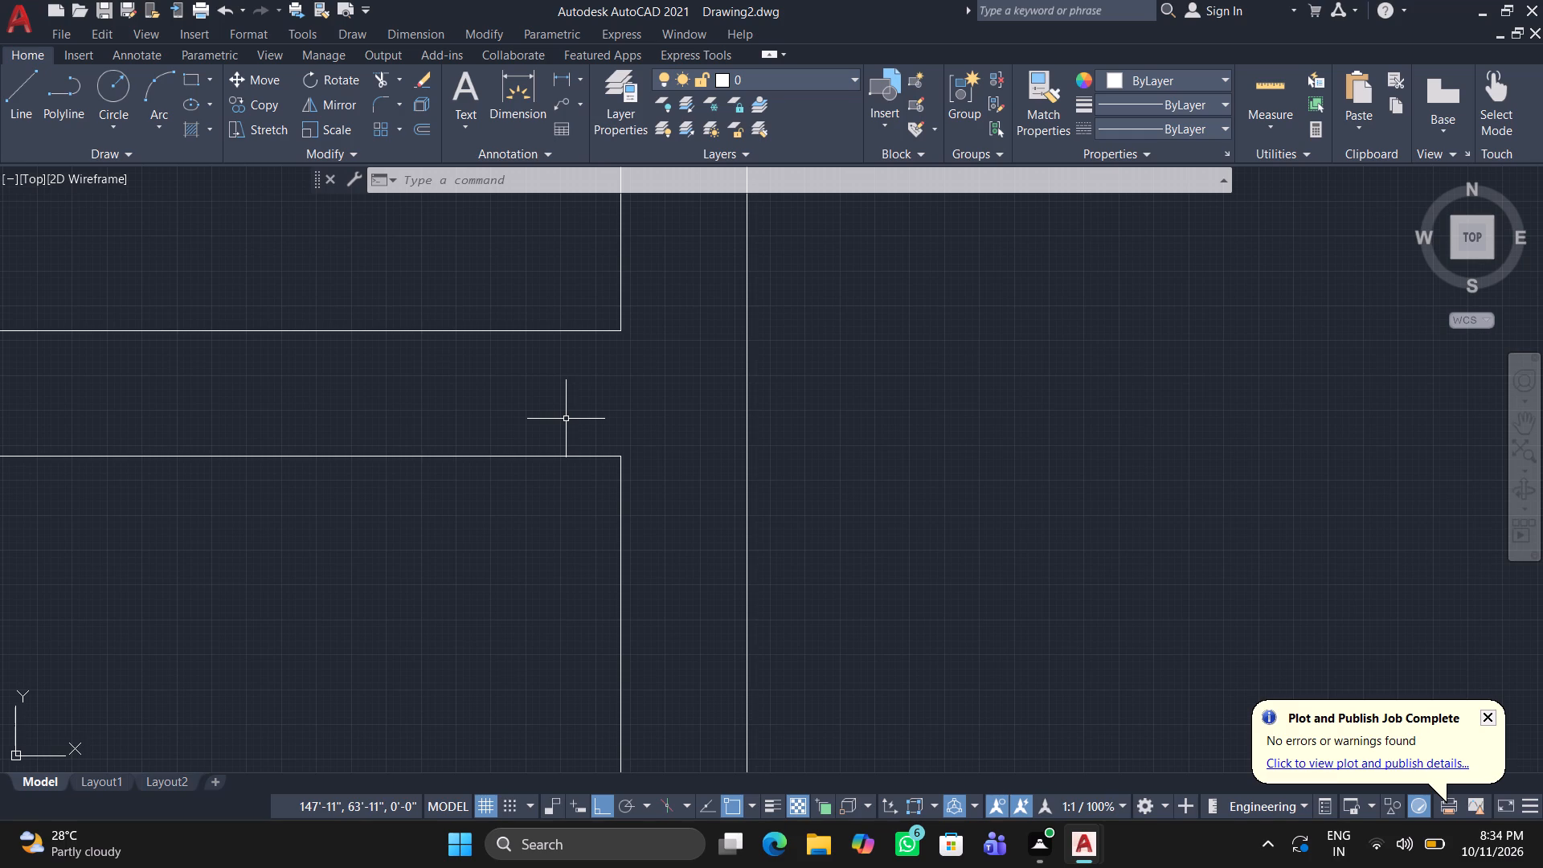
# Trim the inner wall lines overrunning into the outline's top-left corner.
pyautogui.scroll(-5, 504, 338)
pyautogui.scroll(-1, 319, 497)
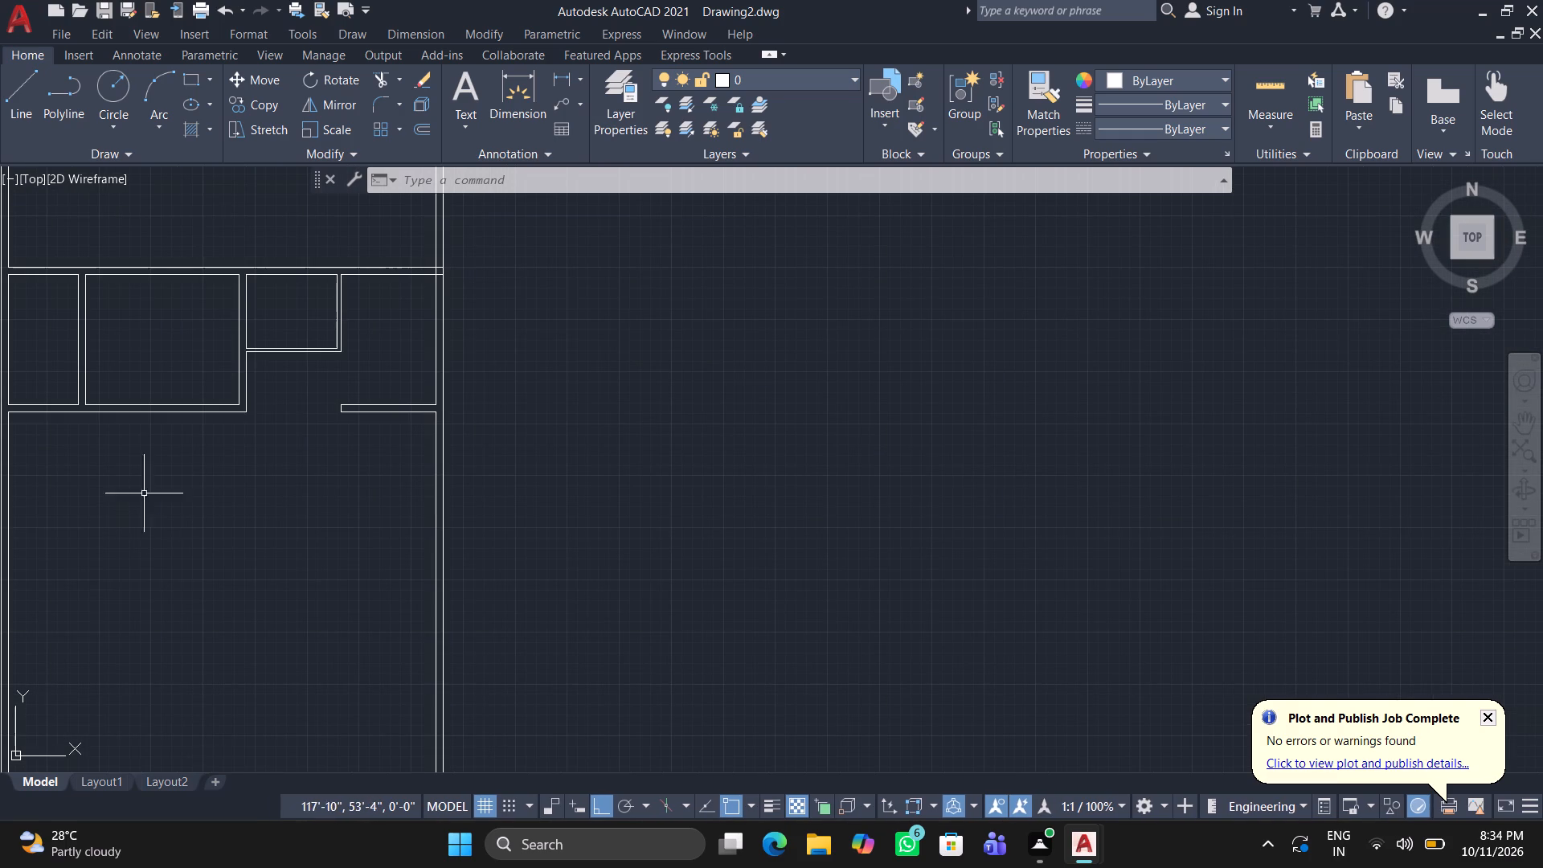
pyautogui.click(374, 76)
pyautogui.moveTo(392, 280); pyautogui.dragTo(527, 406, button='middle')
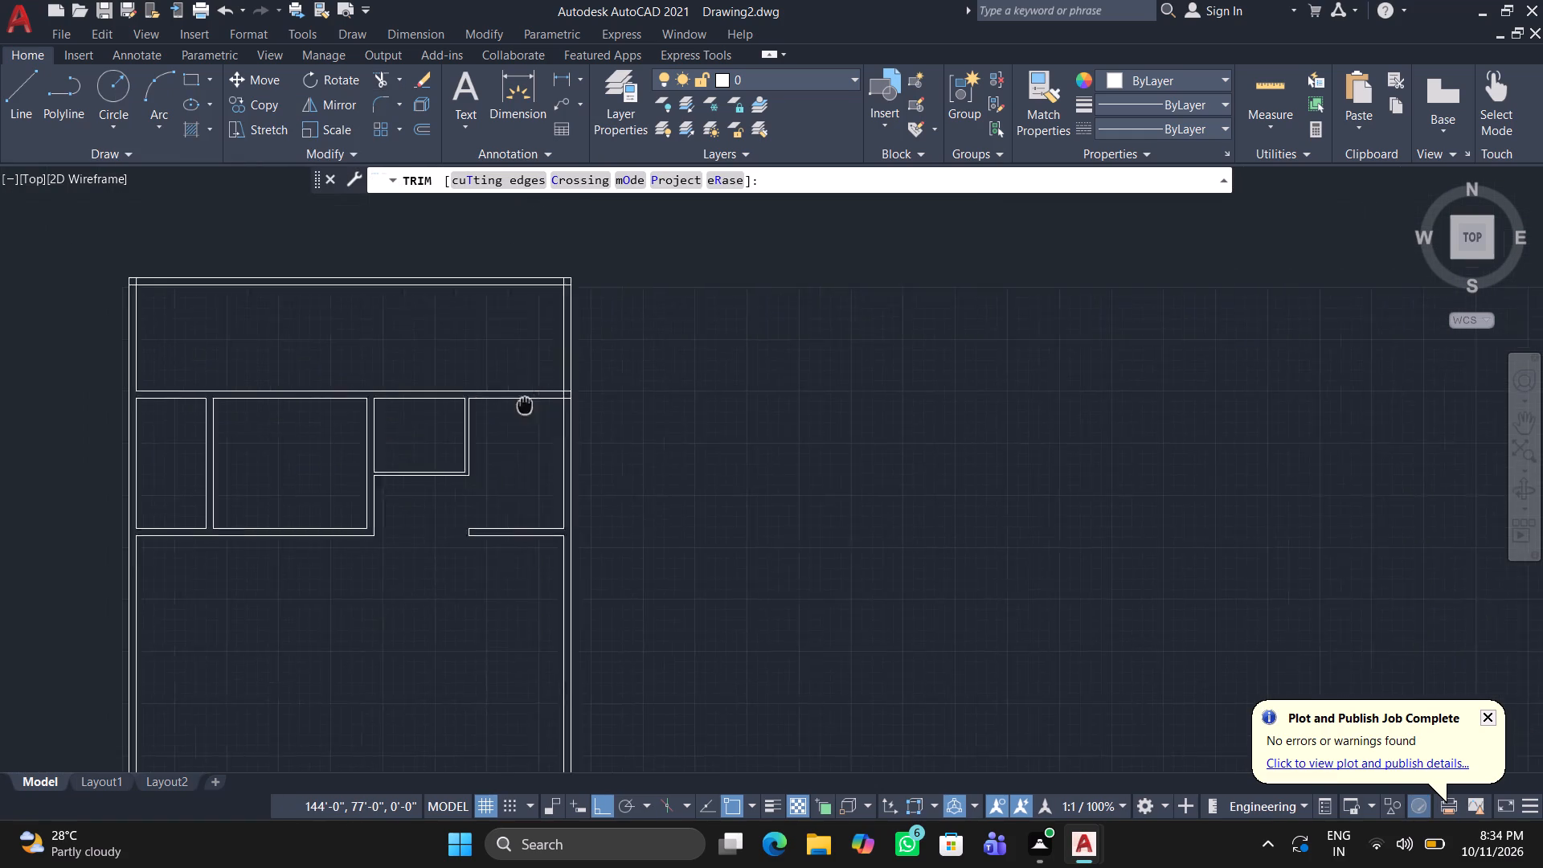
pyautogui.moveTo(527, 406); pyautogui.dragTo(563, 408, button='middle')
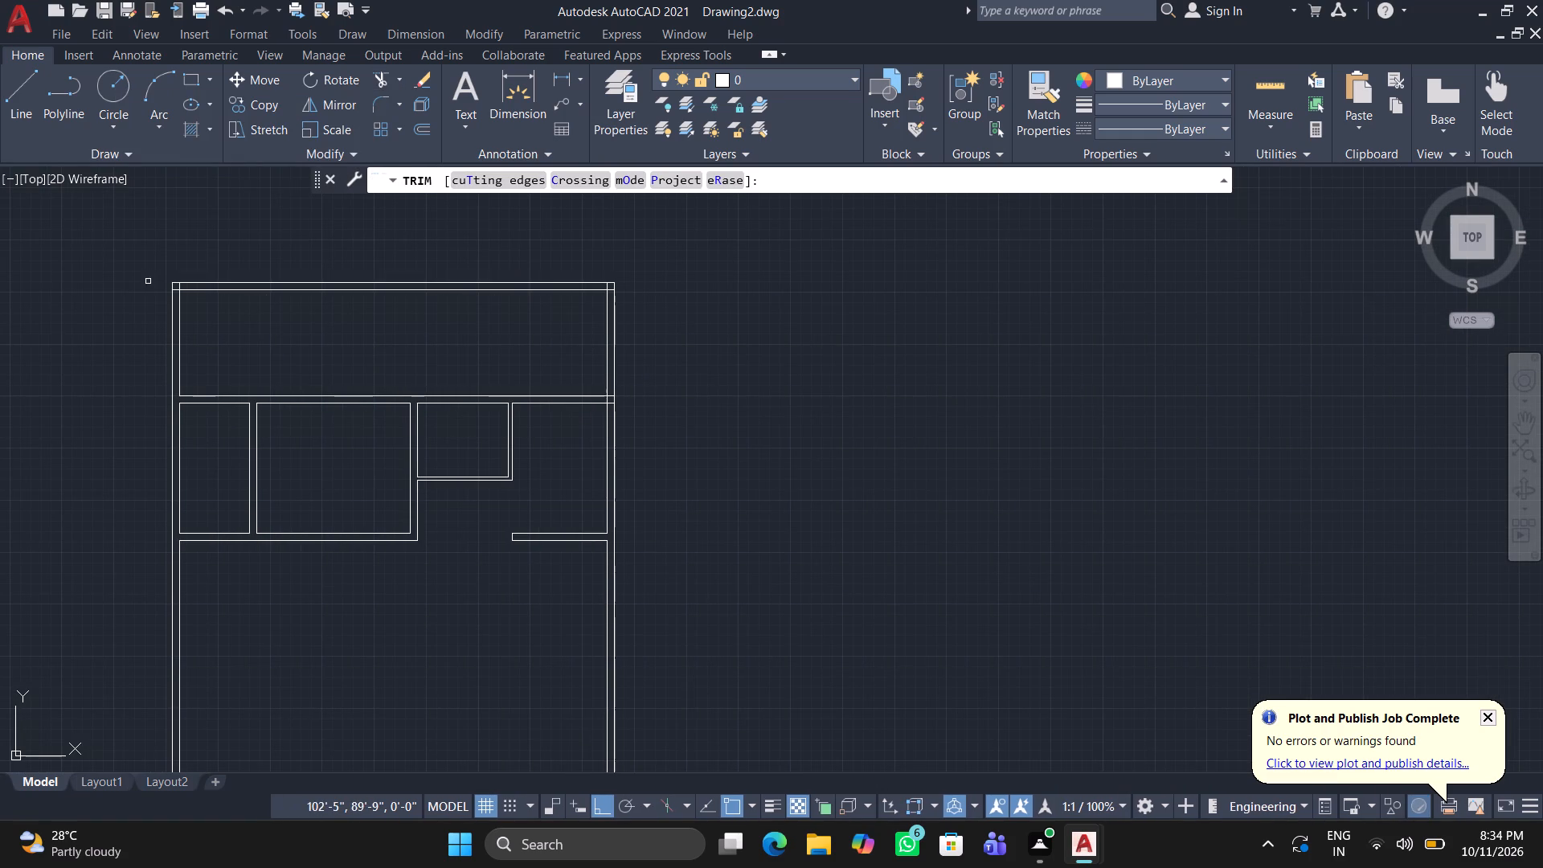
pyautogui.scroll(6, 186, 295)
pyautogui.moveTo(171, 276); pyautogui.dragTo(276, 277)
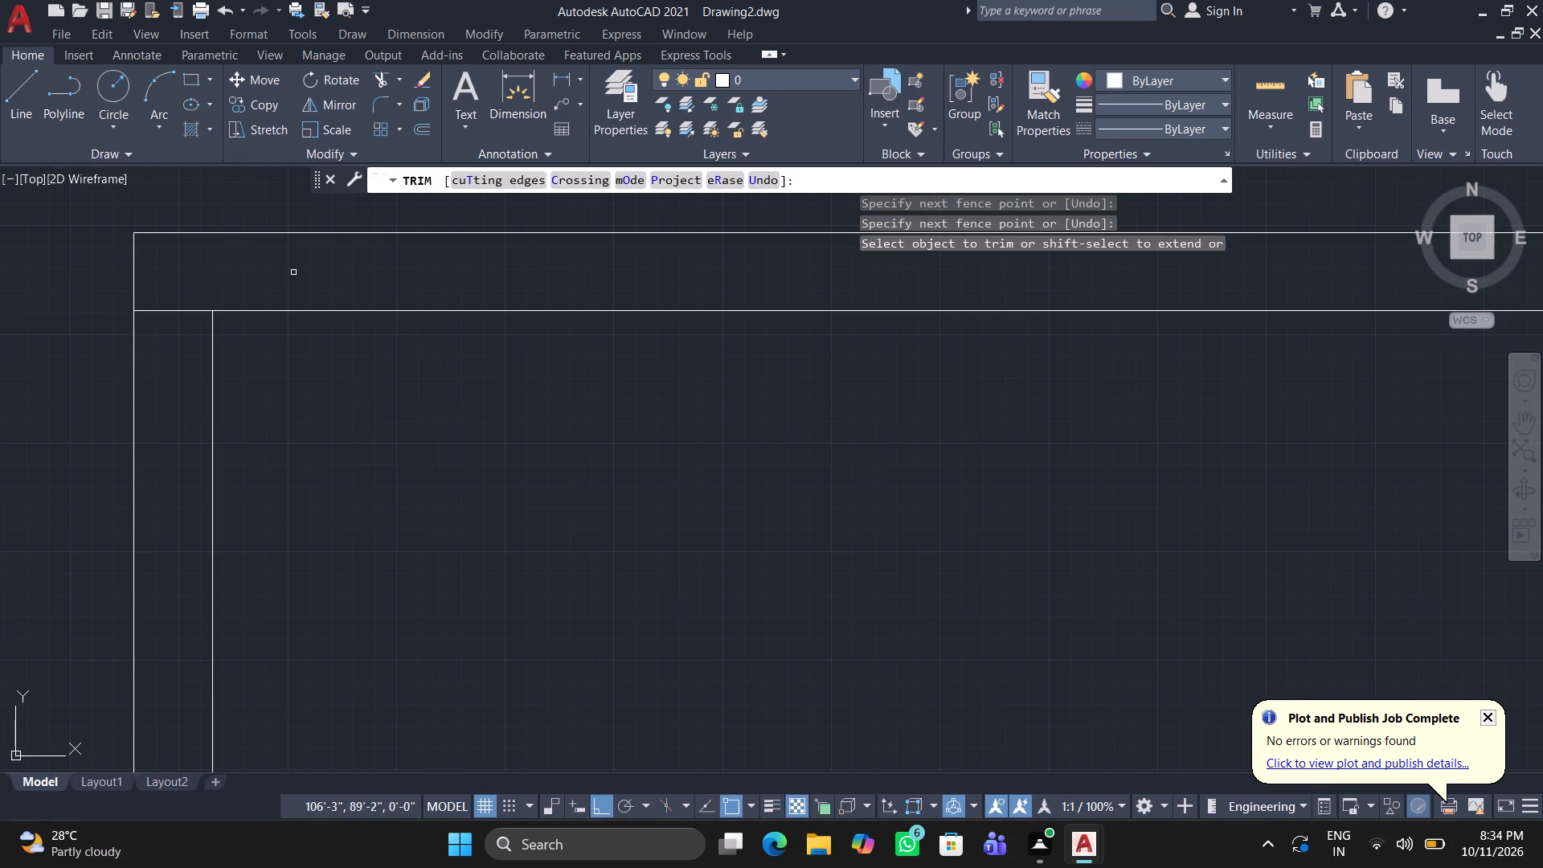
pyautogui.moveTo(196, 297); pyautogui.dragTo(194, 325)
pyautogui.click(194, 325)
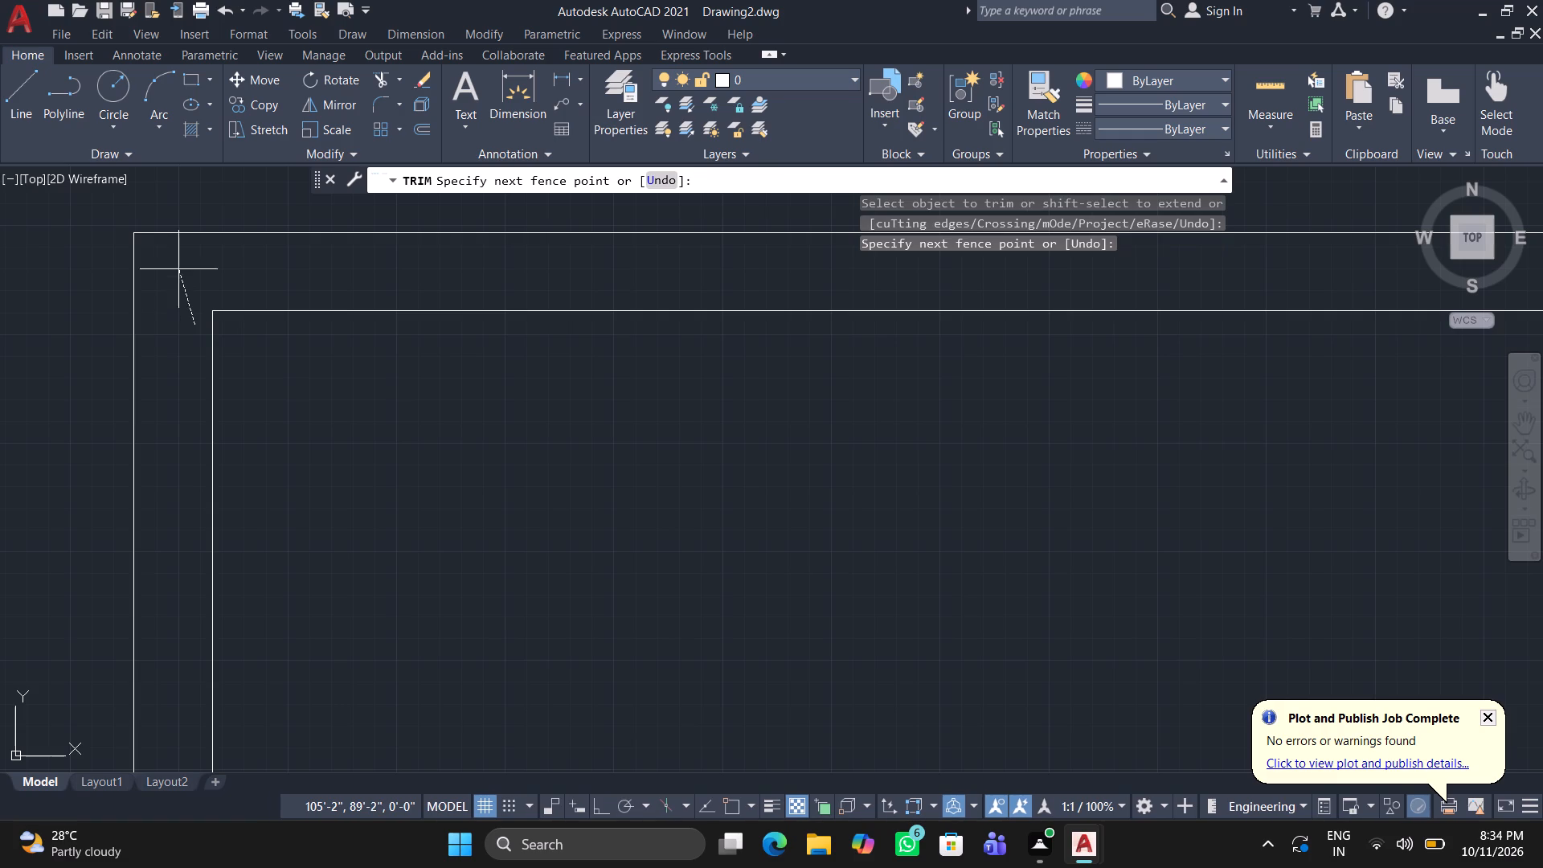
pyautogui.click(181, 267)
# Trim the inner wall lines overrunning into the outline's top-right corner.
pyautogui.scroll(-4, 344, 325)
pyautogui.moveTo(597, 375); pyautogui.dragTo(0, 387, button='middle')
pyautogui.scroll(6, 453, 368)
pyautogui.moveTo(438, 360); pyautogui.dragTo(424, 430)
pyautogui.moveTo(298, 289); pyautogui.dragTo(169, 272)
pyautogui.press('space')
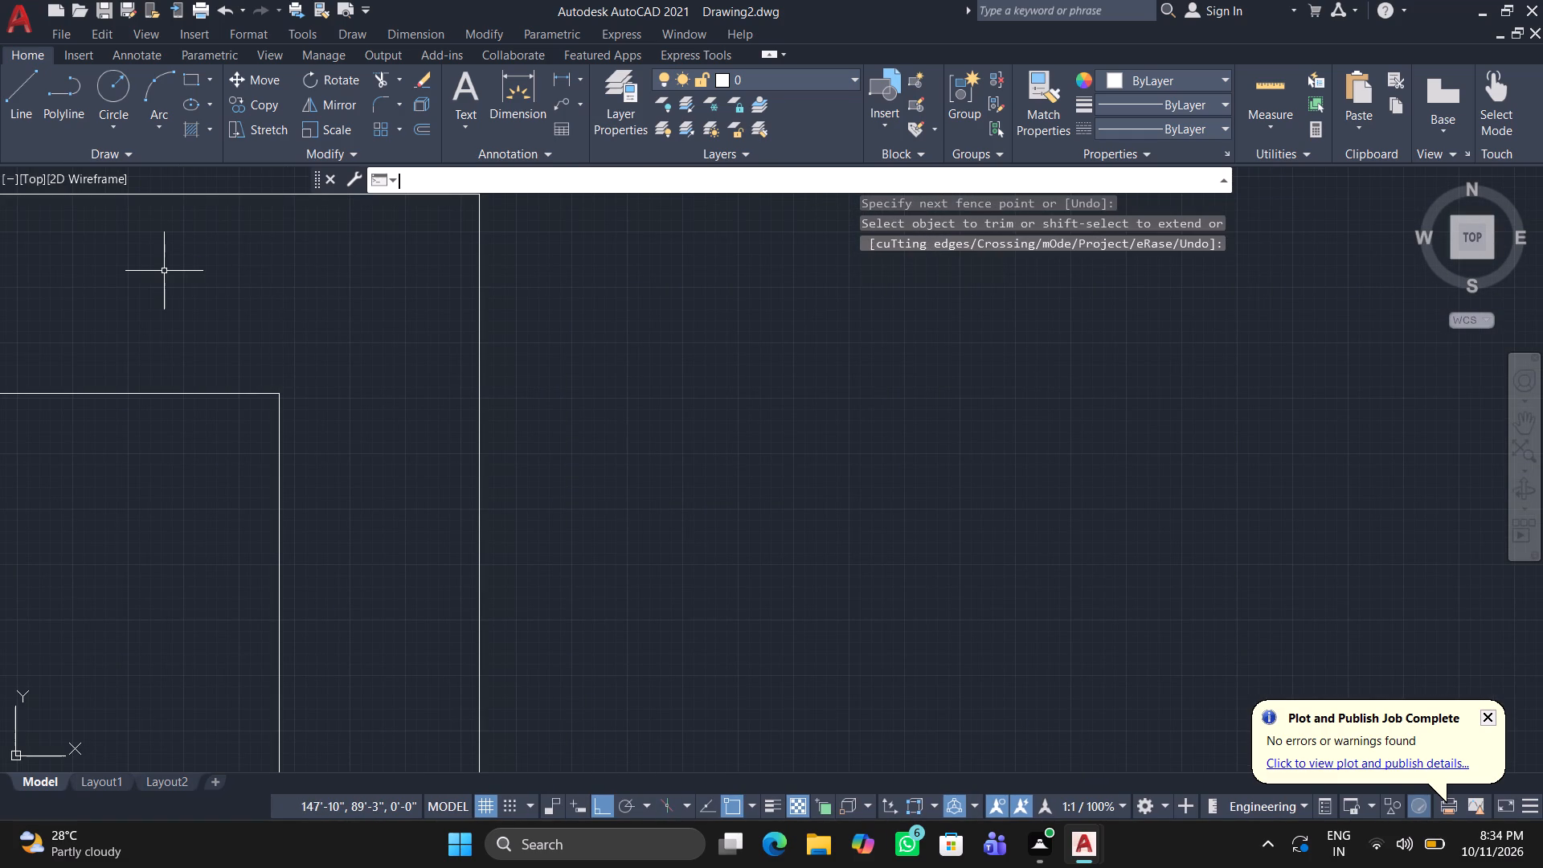
# Offset the left outer wall's inner line, below the second cross wall, 16' to the right.
pyautogui.scroll(-6, 85, 331)
pyautogui.moveTo(52, 404); pyautogui.dragTo(847, 371, button='middle')
pyautogui.scroll(-1, 837, 386)
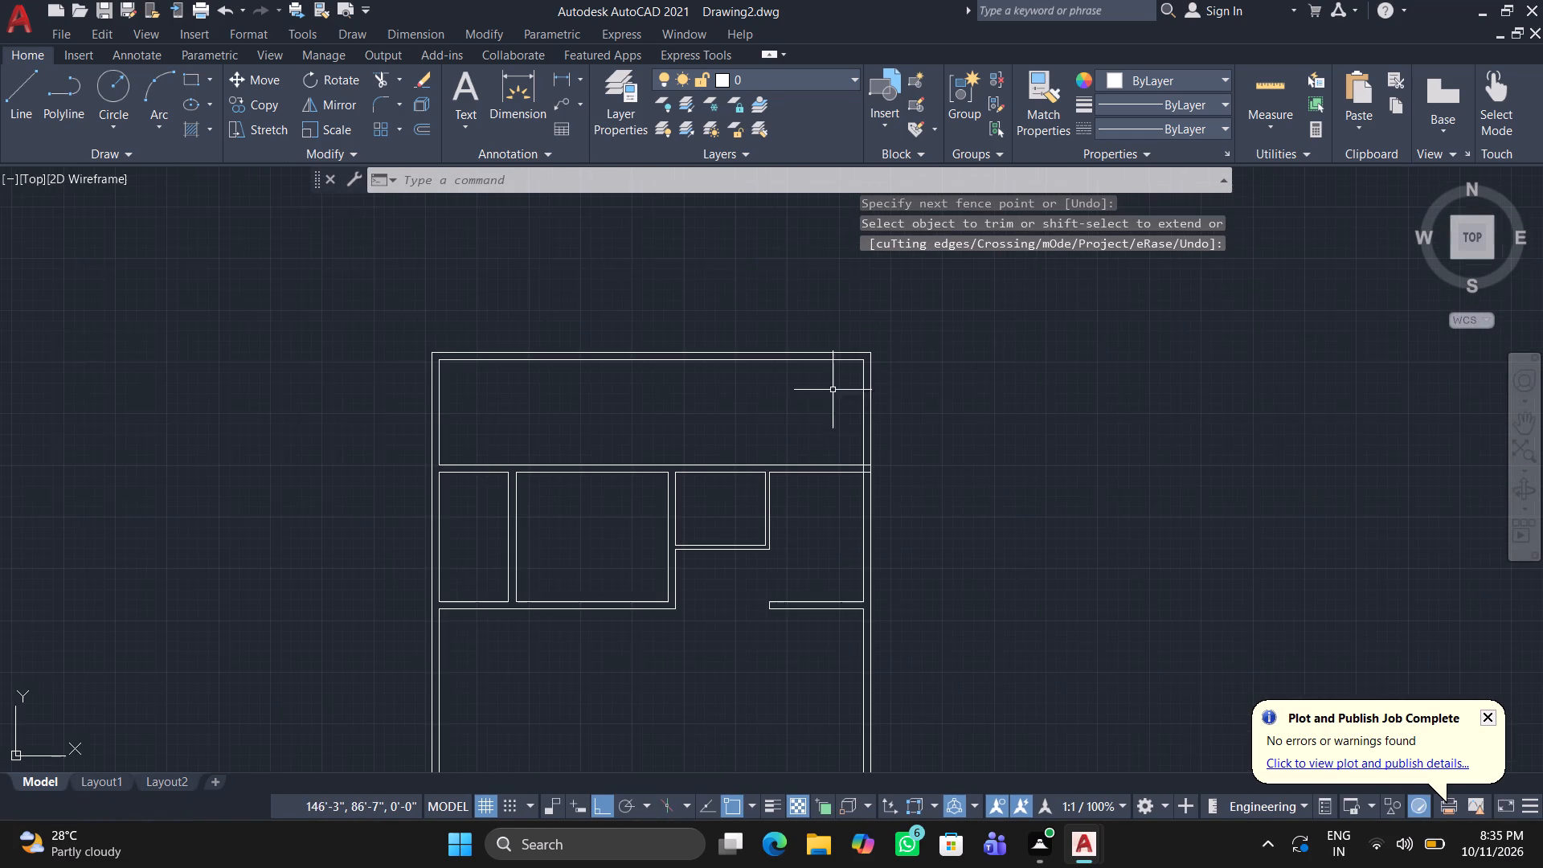
pyautogui.moveTo(748, 495); pyautogui.dragTo(676, 302, button='middle')
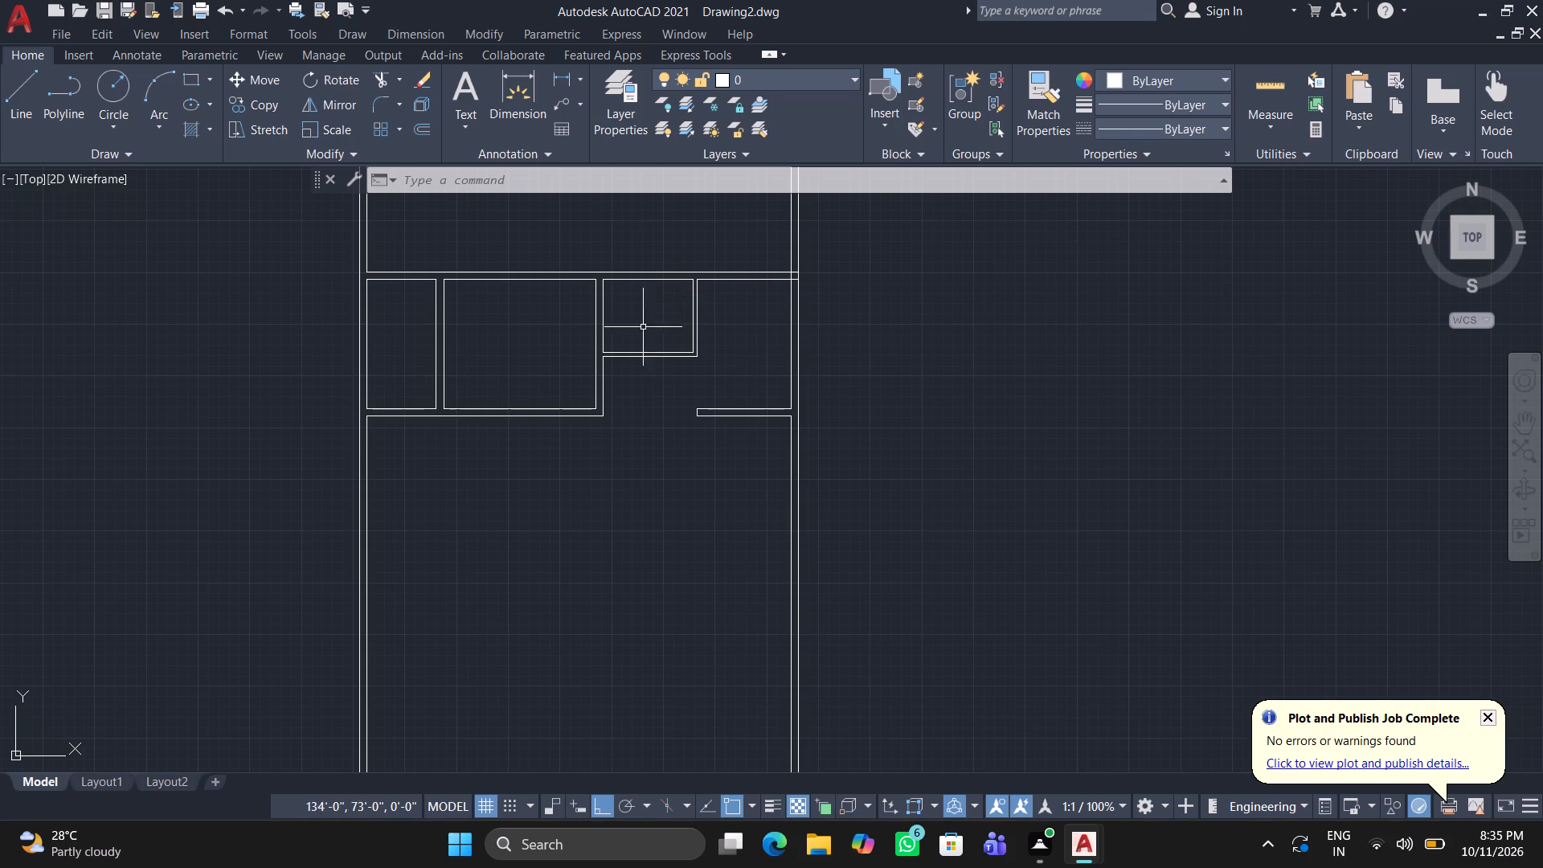
pyautogui.press('o')
pyautogui.press('Return')
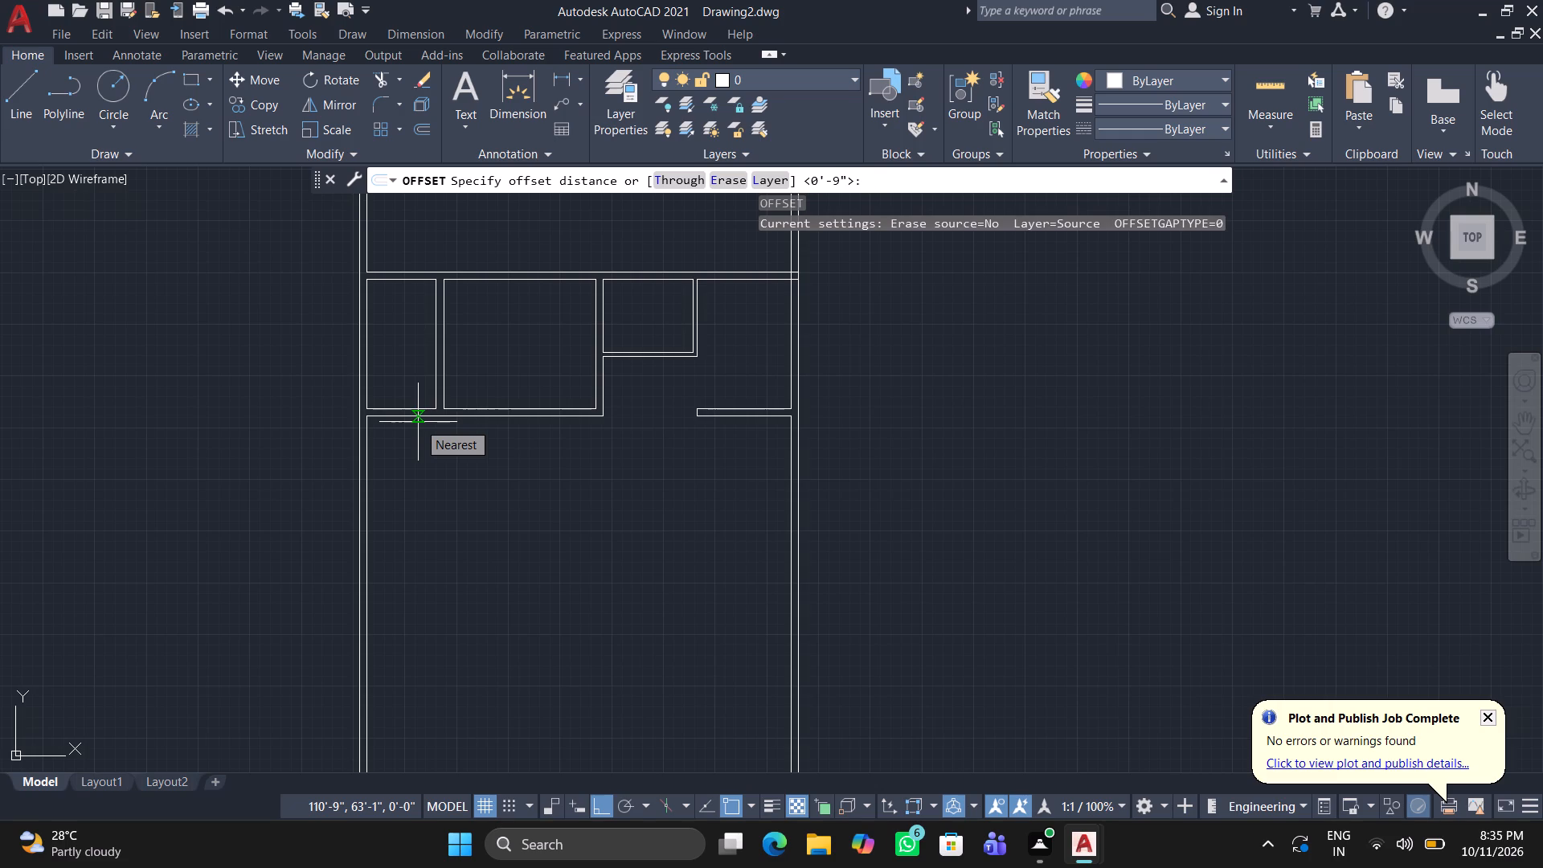
pyautogui.scroll(1, 306, 383)
pyautogui.scroll(2, 438, 447)
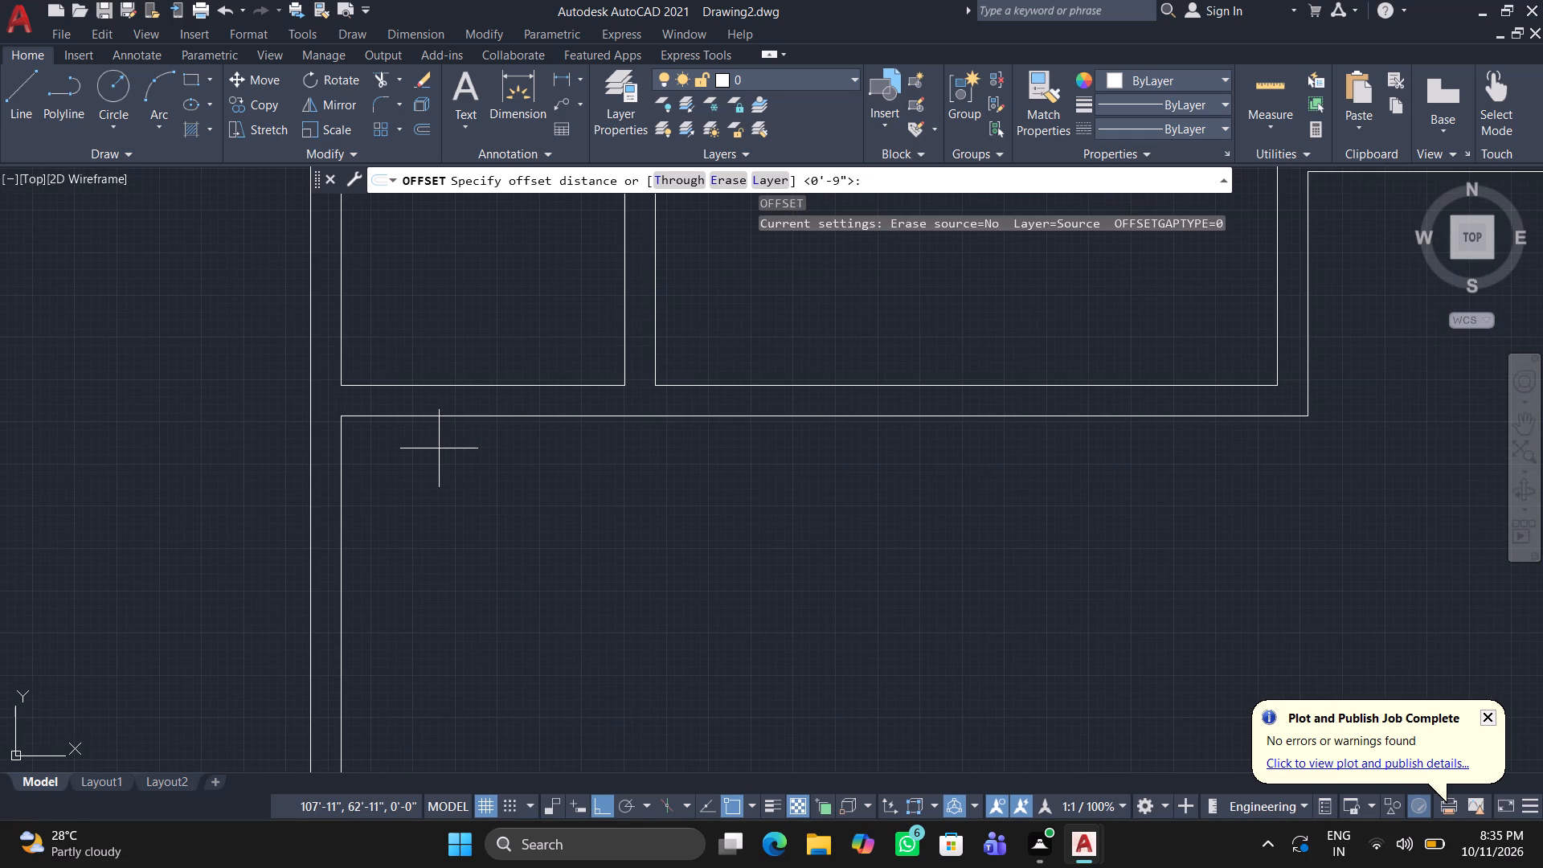
pyautogui.moveTo(439, 448); pyautogui.dragTo(453, 378, button='middle')
pyautogui.write("16'")
pyautogui.press('Return')
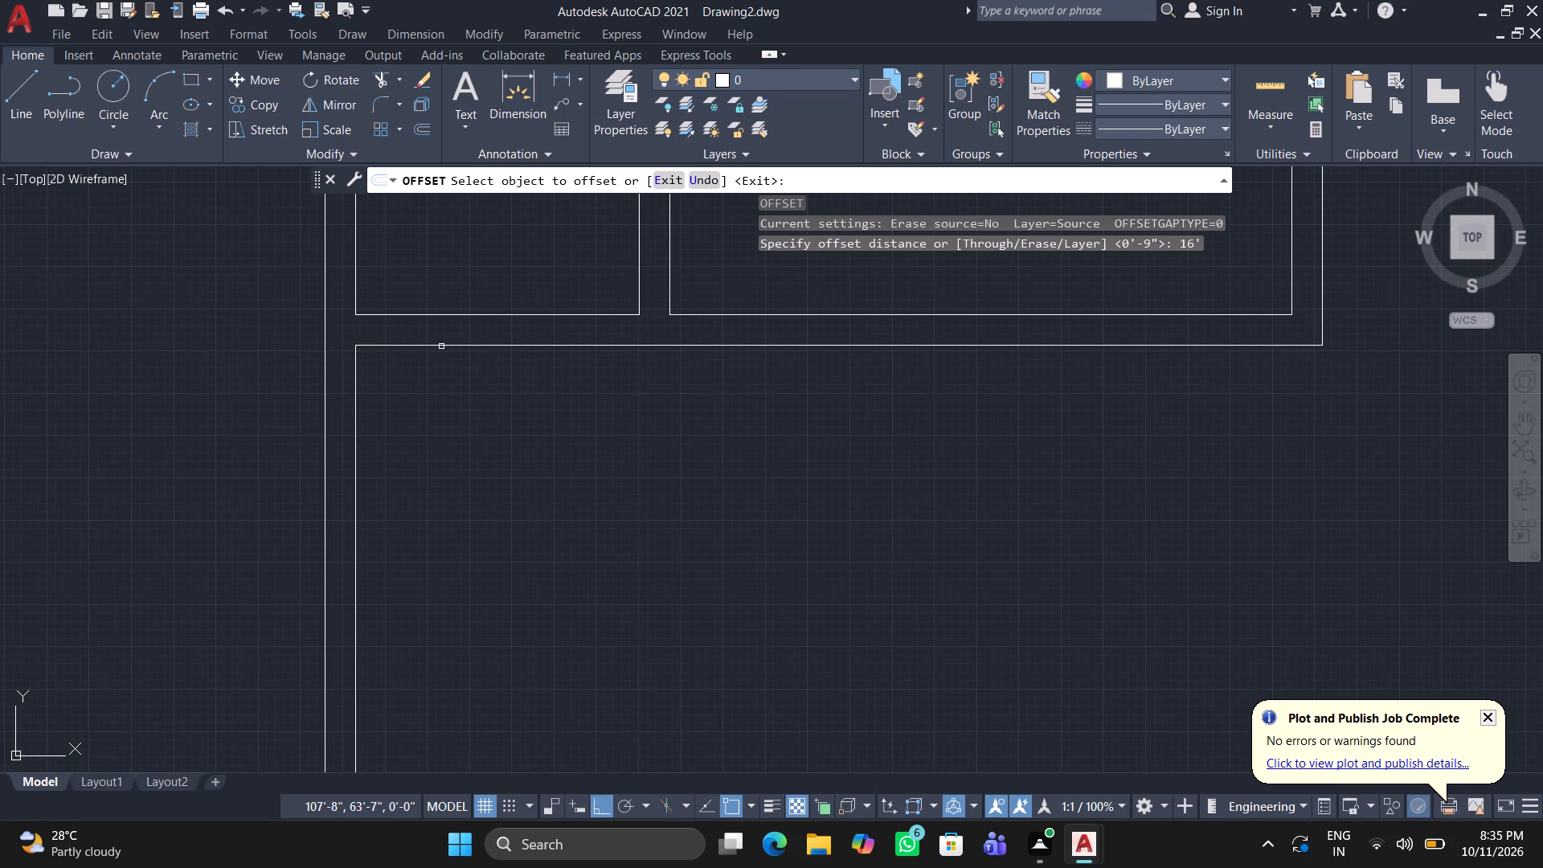
pyautogui.click(357, 415)
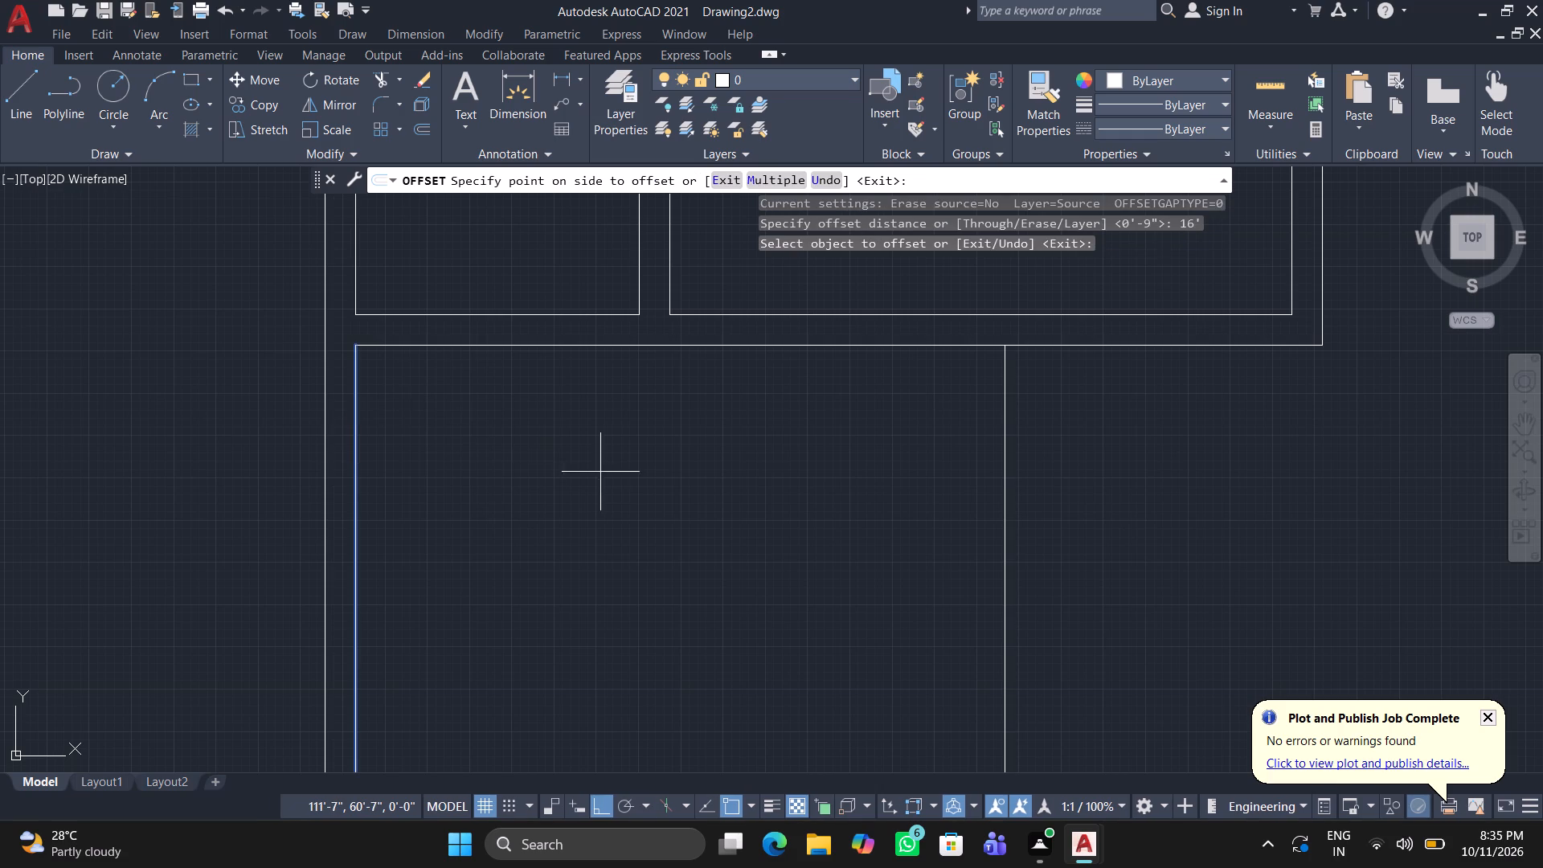
pyautogui.click(600, 473)
pyautogui.press('space')
# Offset the new vertical partition line below the second cross wall 4.5" to the right.
pyautogui.press('space')
pyautogui.write('4.5"')
pyautogui.press('Return')
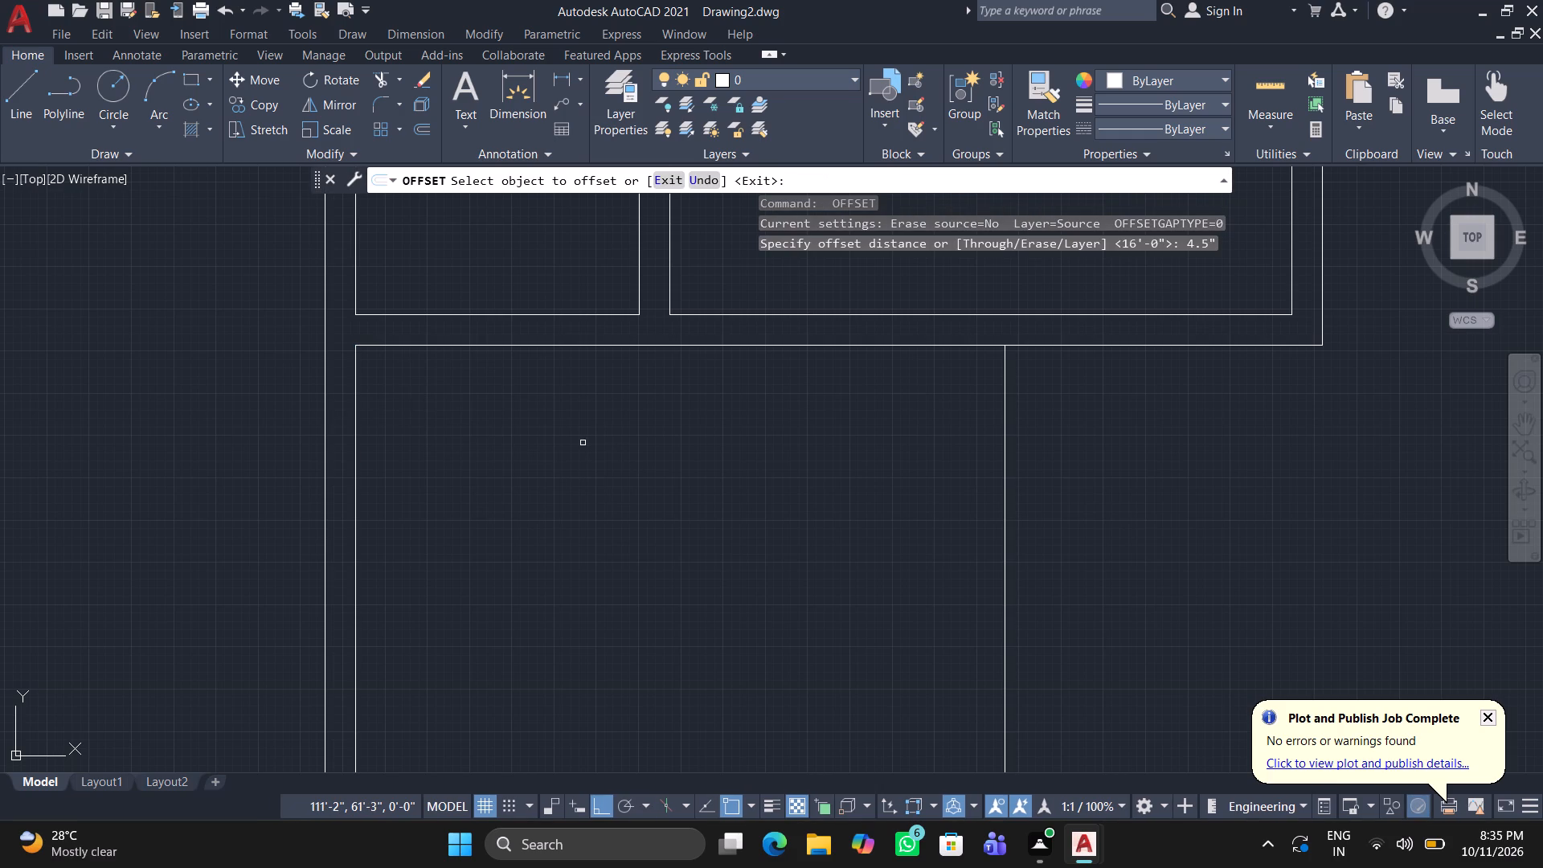
pyautogui.scroll(-1, 841, 487)
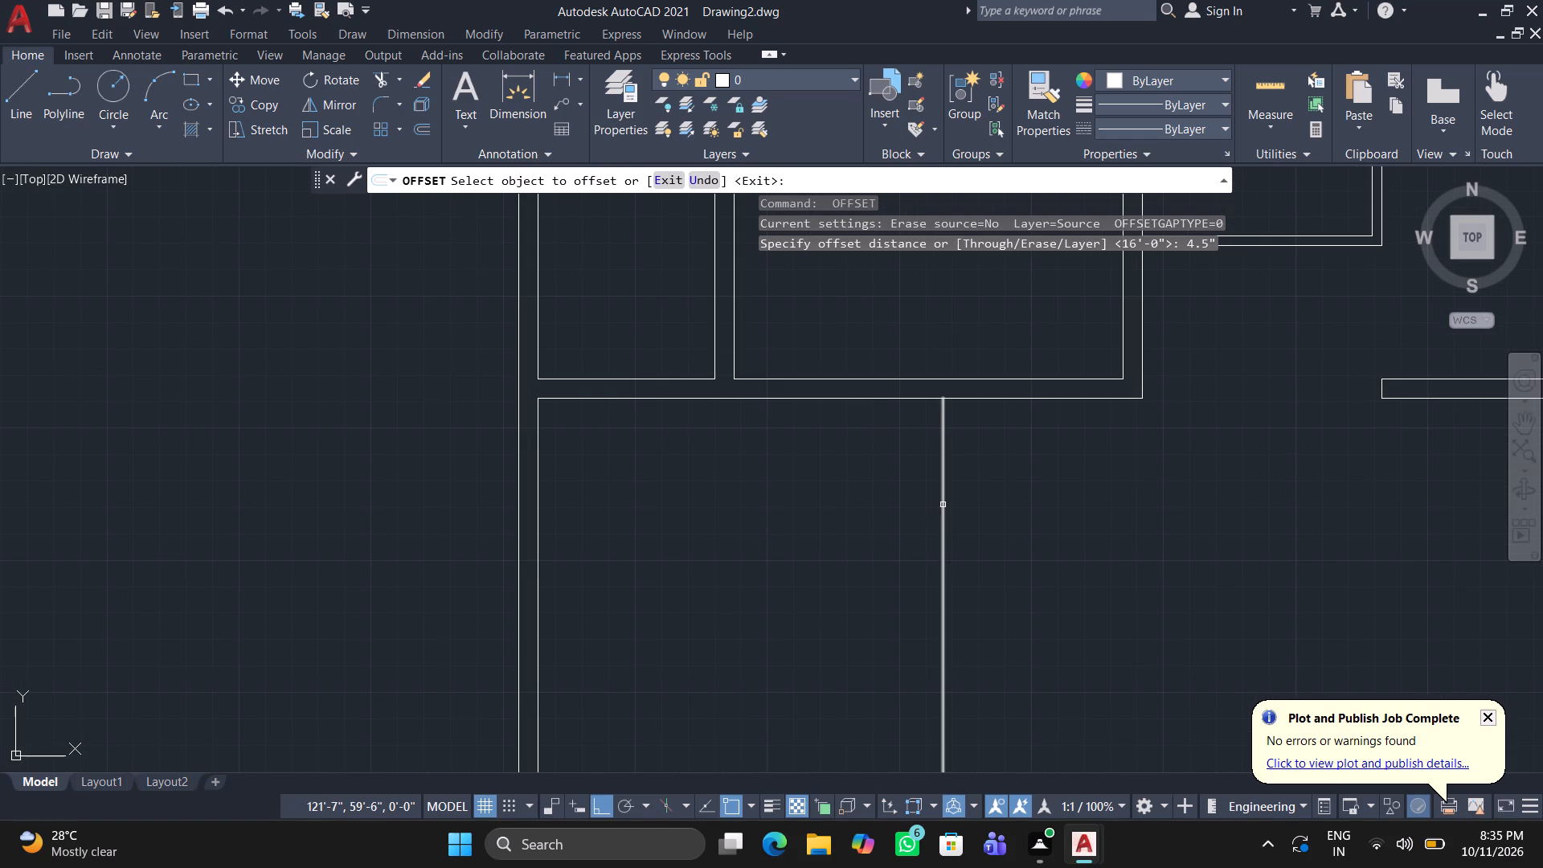
pyautogui.click(941, 506)
pyautogui.click(1025, 509)
pyautogui.press('space')
# Offset the second cross wall's lower line 14'6" downward.
pyautogui.press('space')
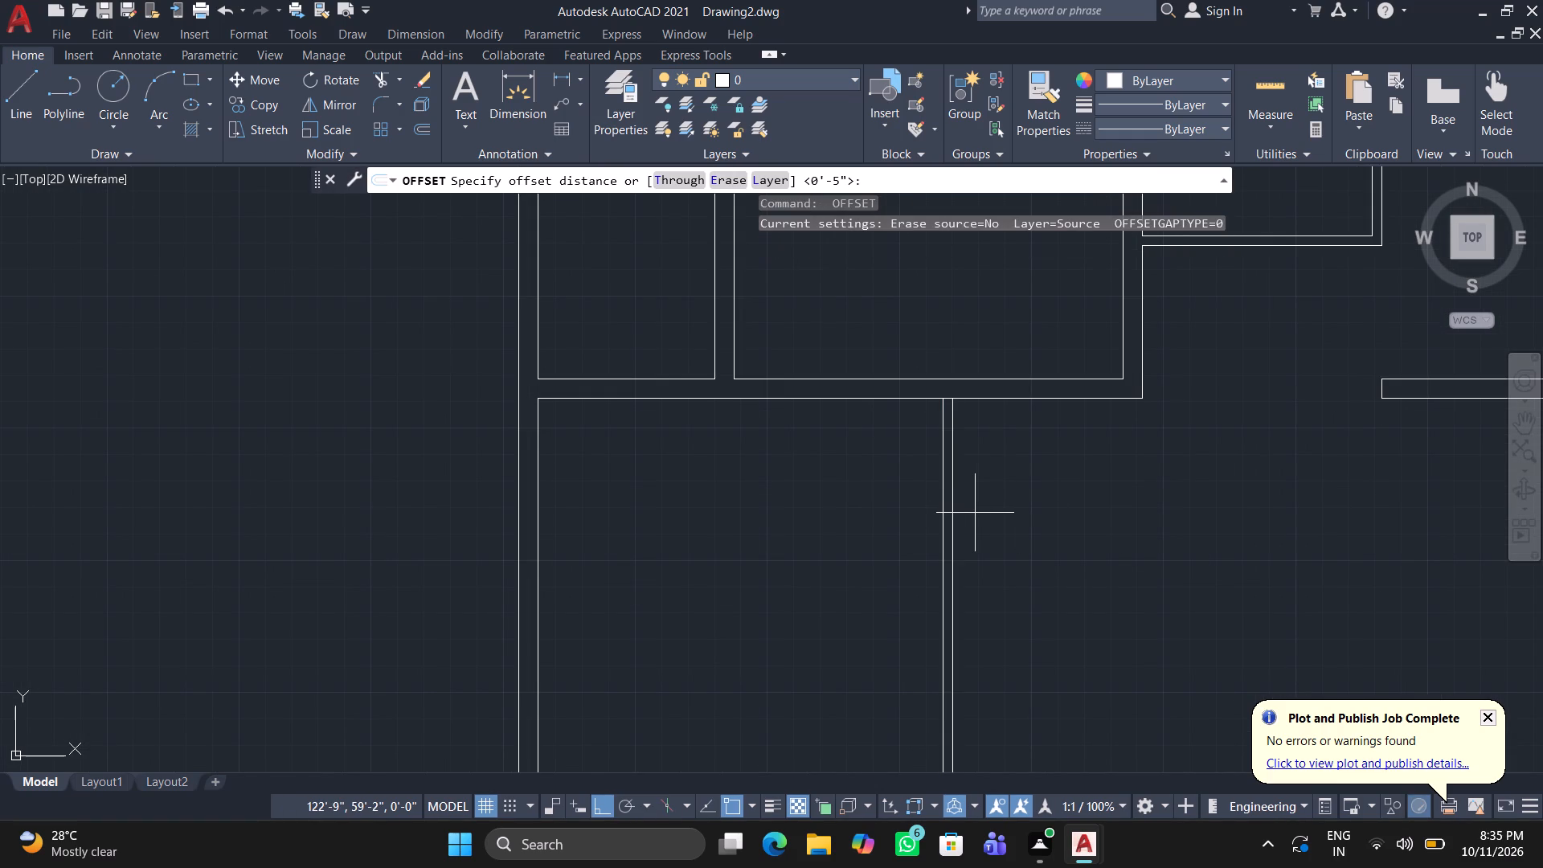
pyautogui.write("14'6")
pyautogui.hotkey('shift', '"')
pyautogui.press('Return')
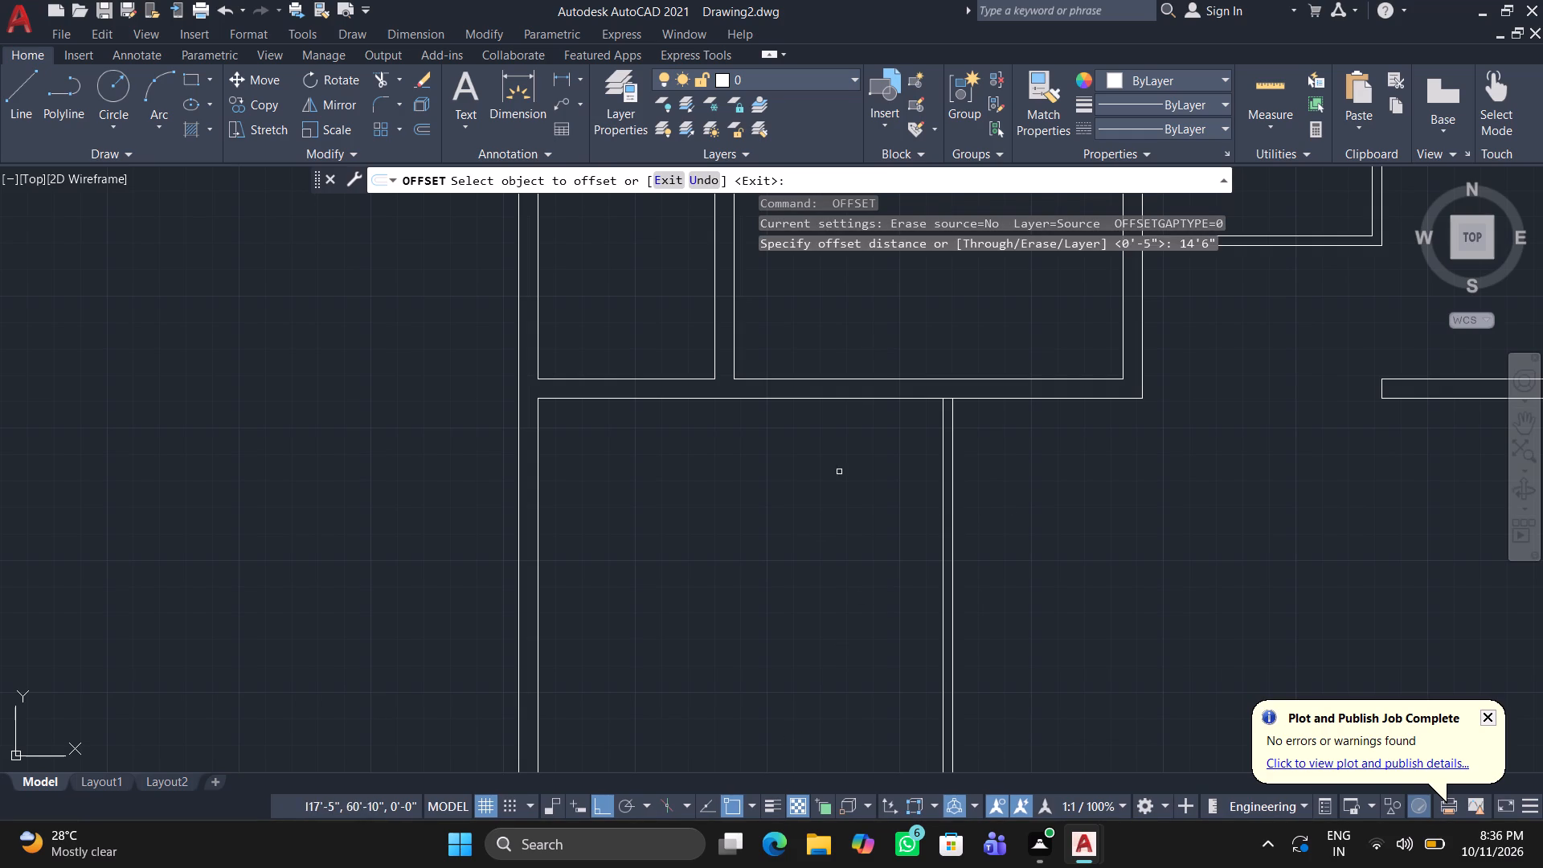
pyautogui.click(831, 400)
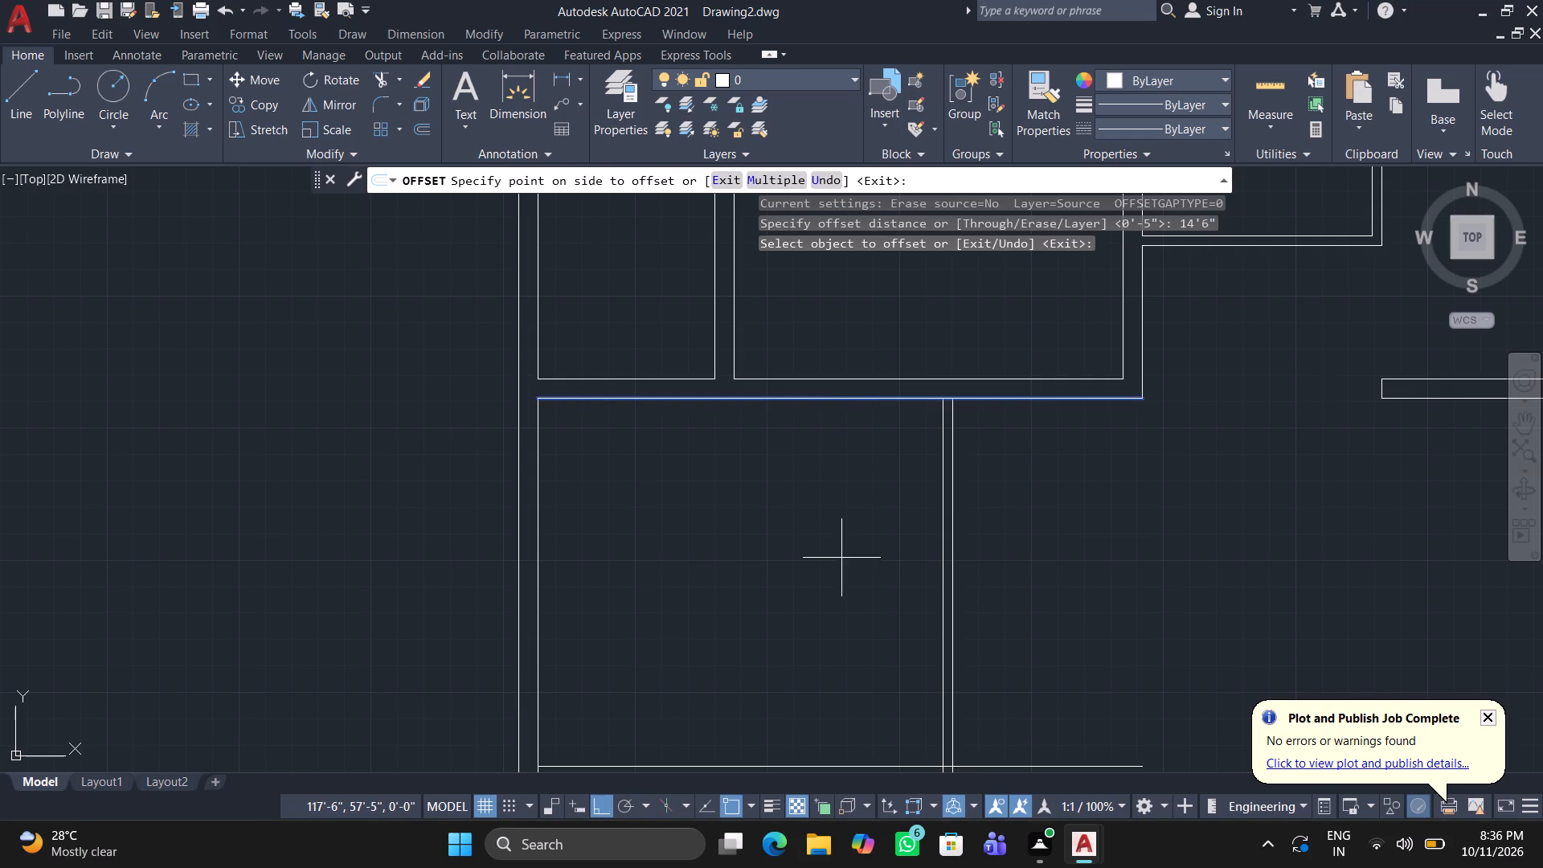
pyautogui.scroll(-1, 842, 586)
pyautogui.click(843, 586)
pyautogui.moveTo(885, 618); pyautogui.dragTo(840, 455, button='middle')
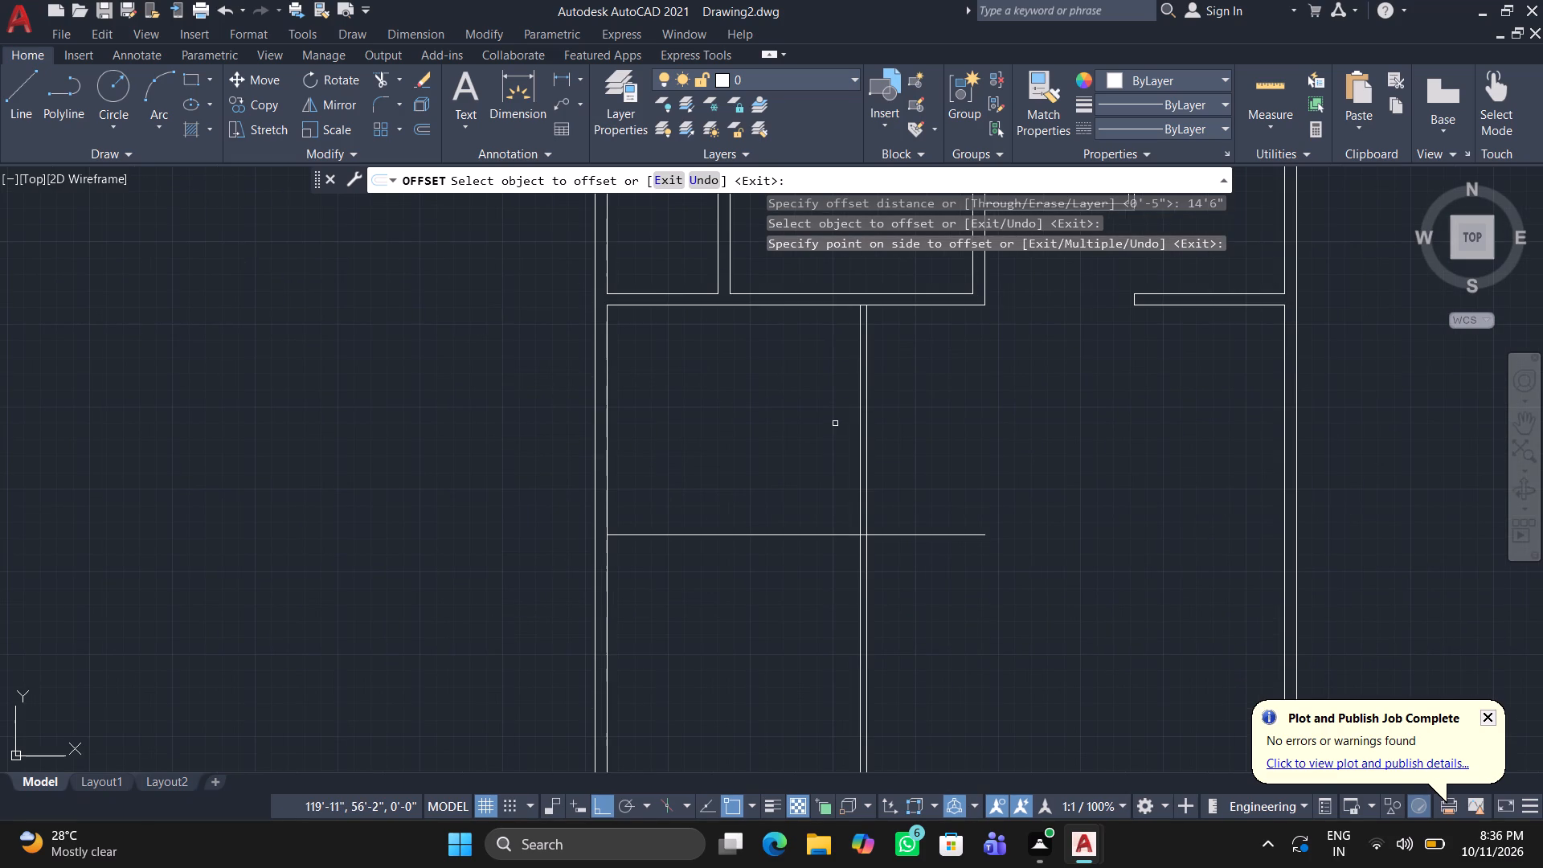
pyautogui.press('space')
# Offset the new horizontal line 9" downward to give the third cross wall its thickness.
pyautogui.press('space')
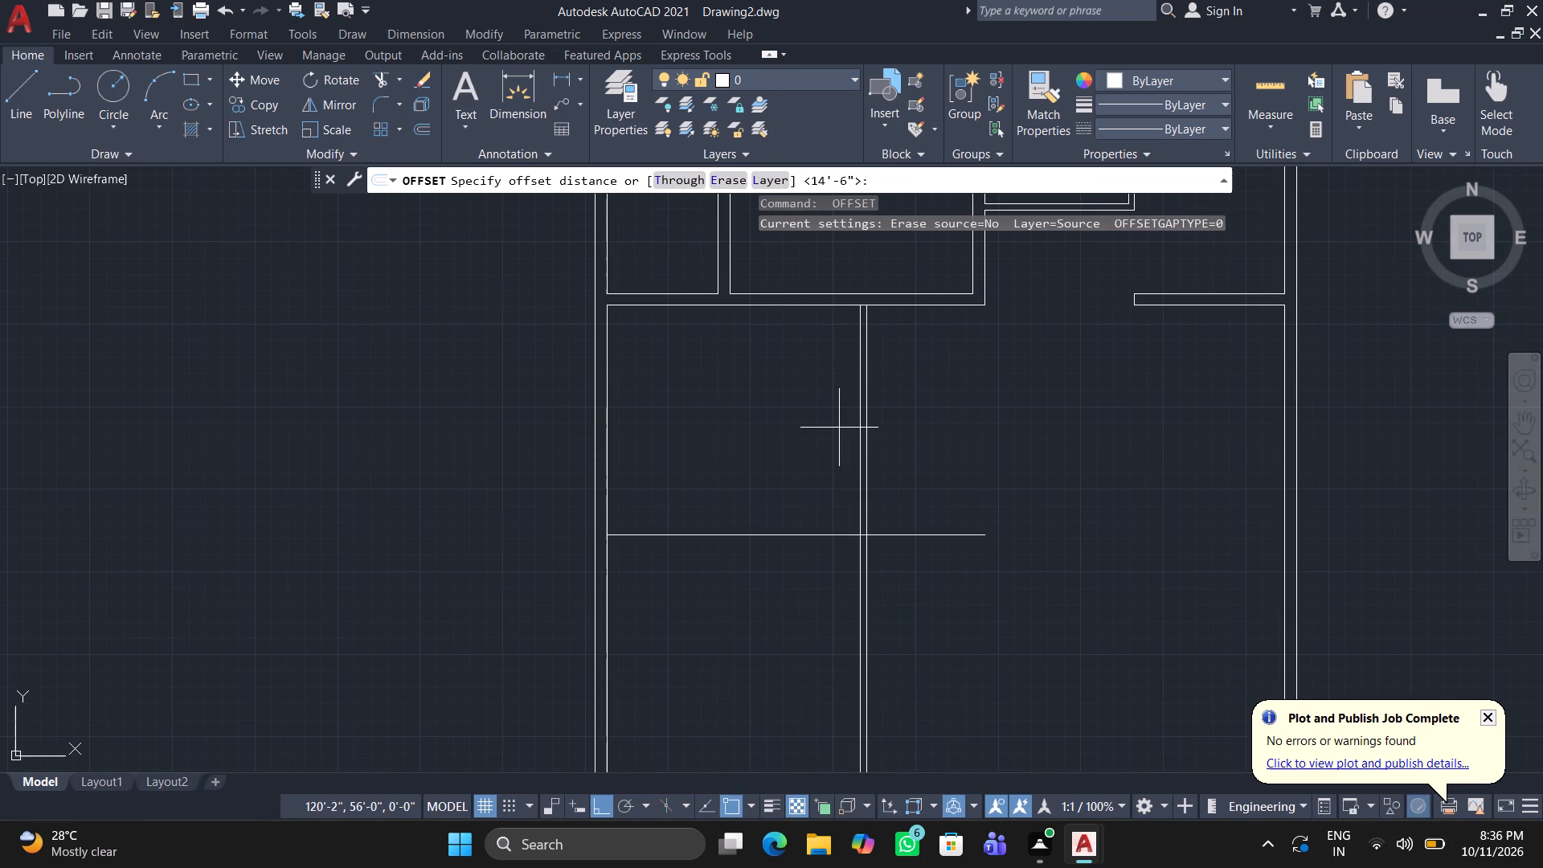
pyautogui.press('9')
pyautogui.hotkey('shift', '"')
pyautogui.press('Return')
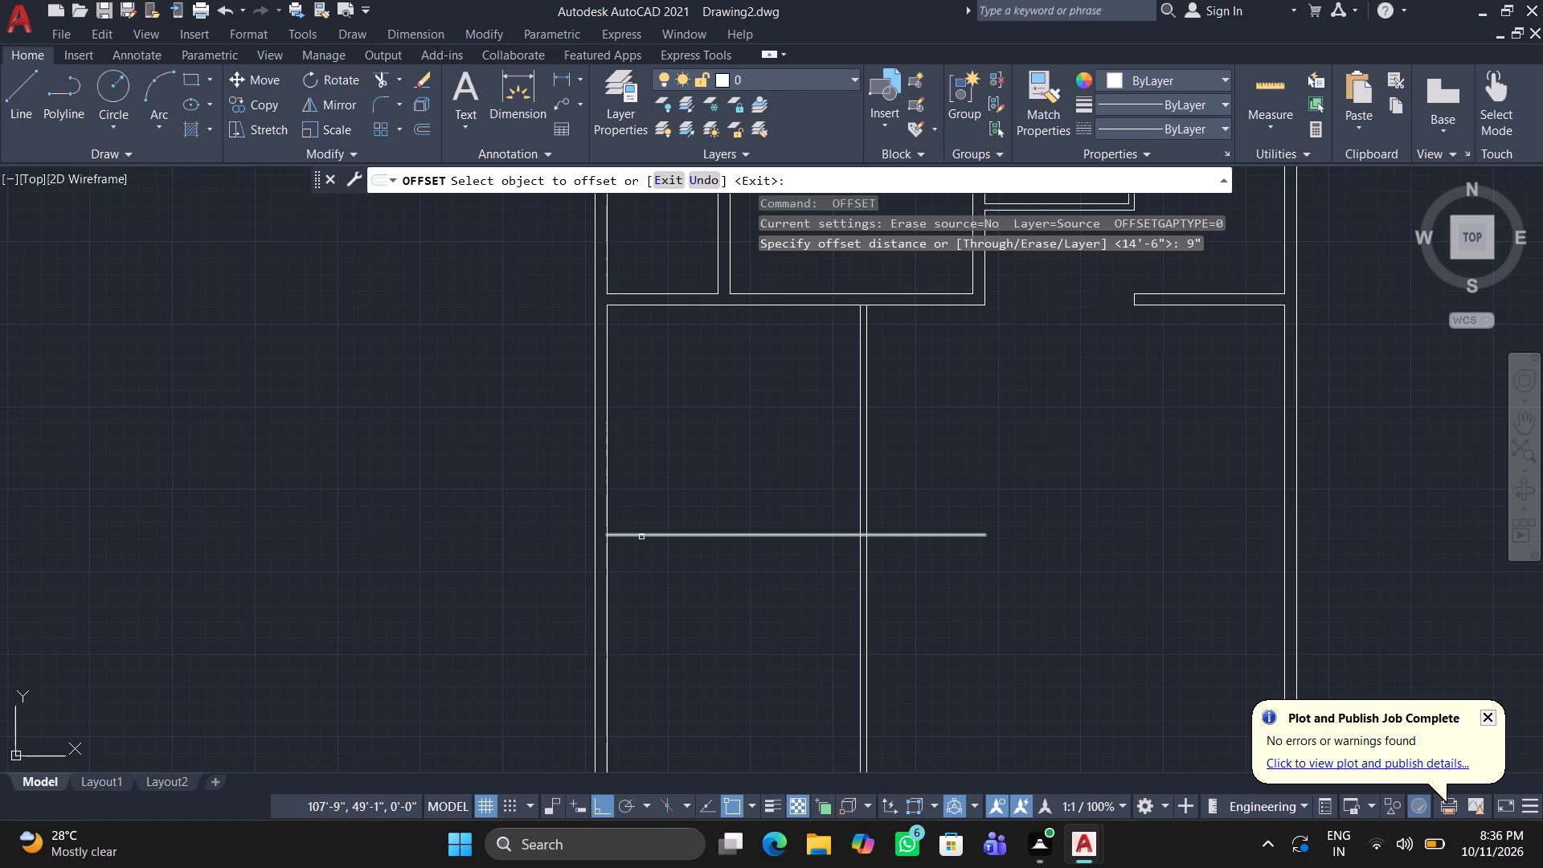
pyautogui.moveTo(641, 538); pyautogui.dragTo(640, 547)
pyautogui.click(622, 619)
pyautogui.press('space')
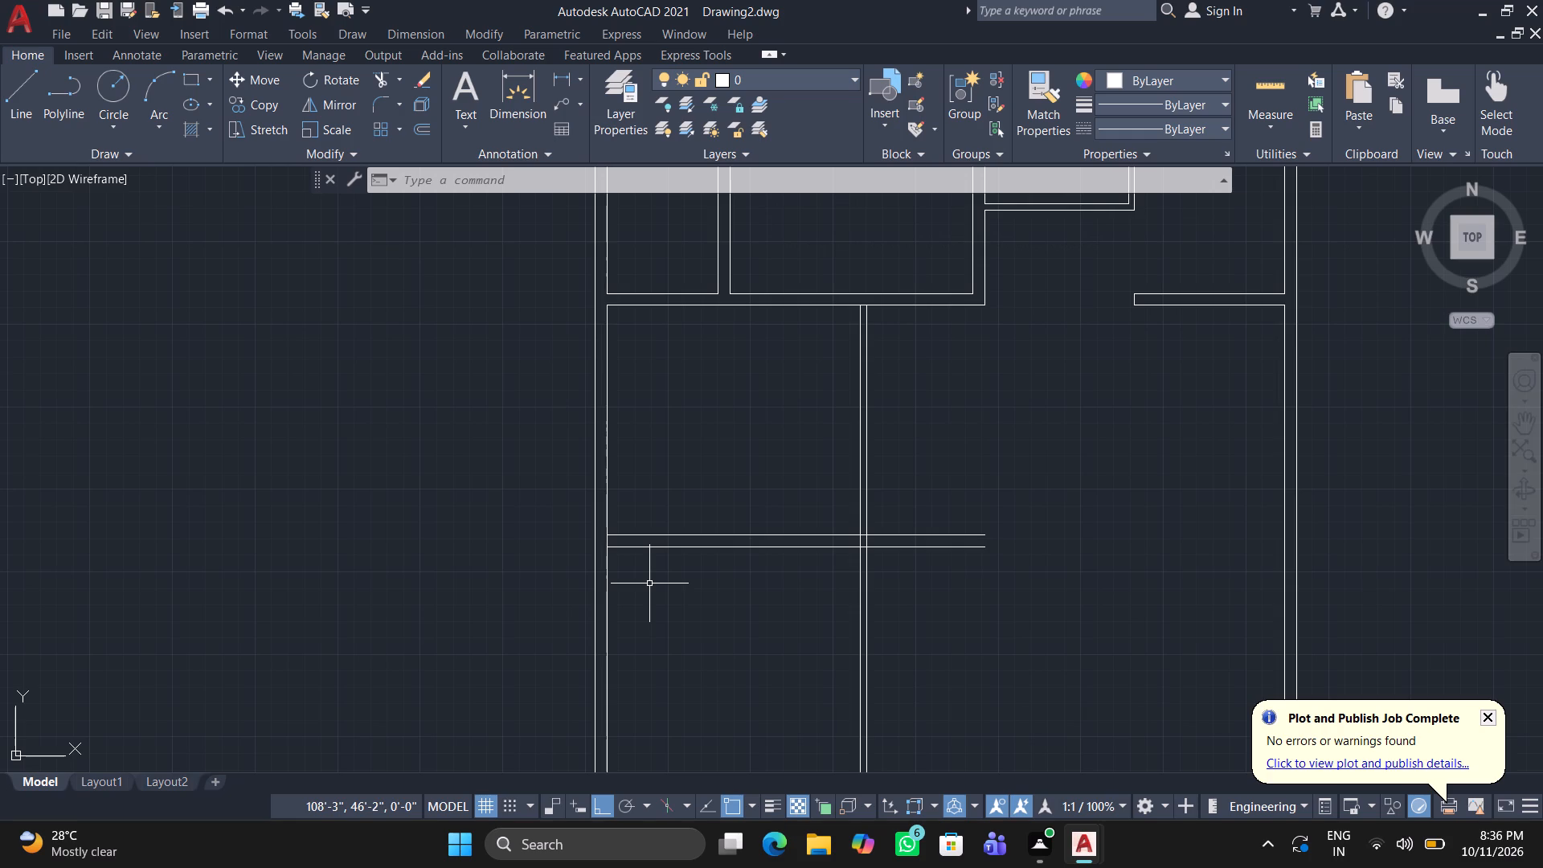
# Trim the third cross wall's lines right of the 4.5" partition and the partition lines below that cross wall.
pyautogui.write('TR')
pyautogui.press('Return')
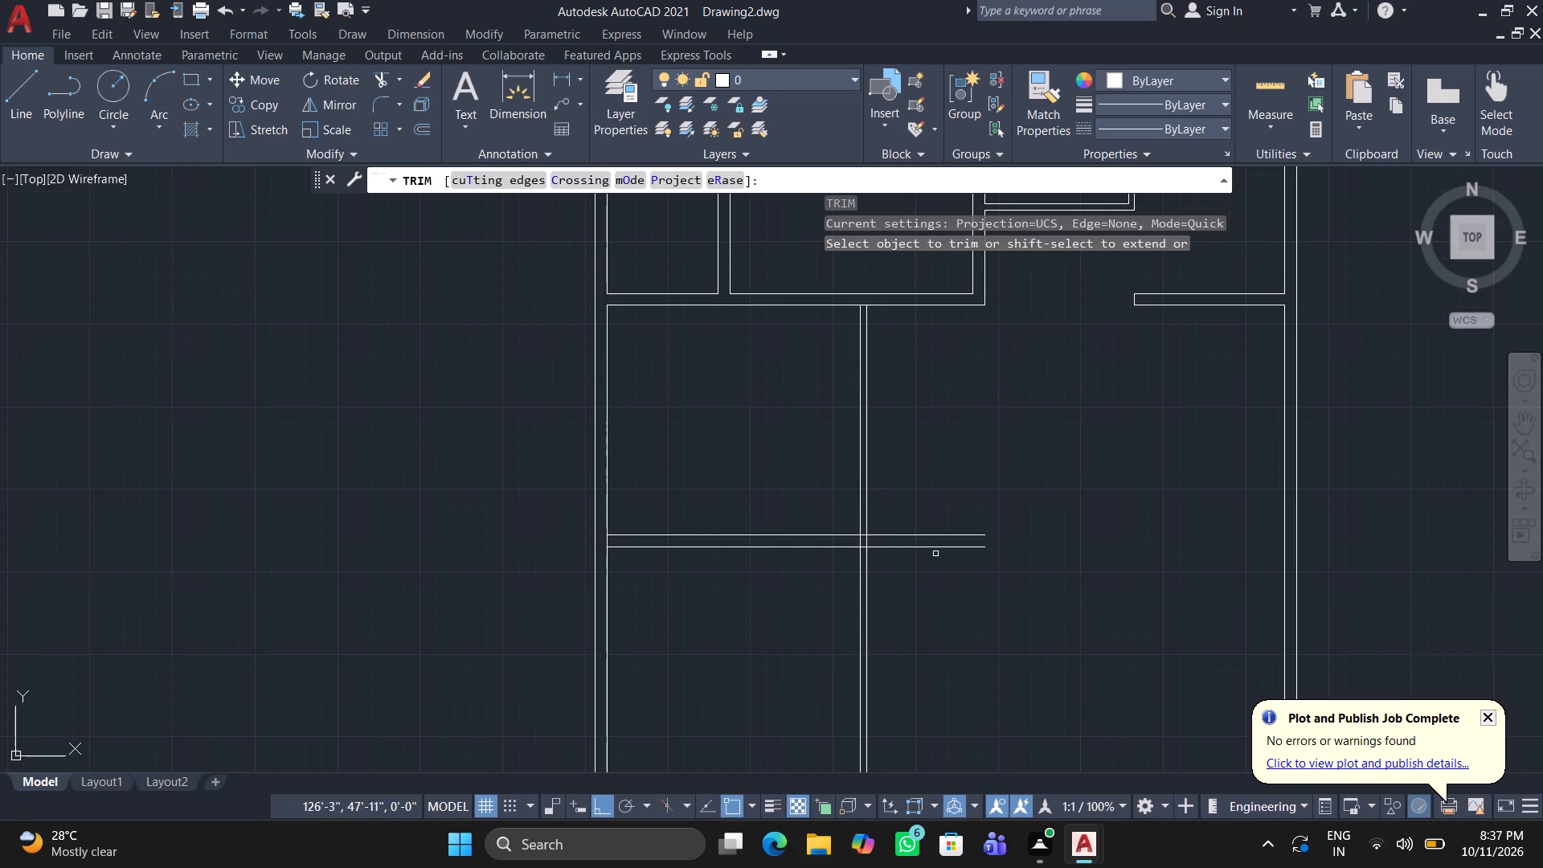
pyautogui.moveTo(906, 495); pyautogui.dragTo(912, 587)
pyautogui.moveTo(894, 593); pyautogui.dragTo(874, 613)
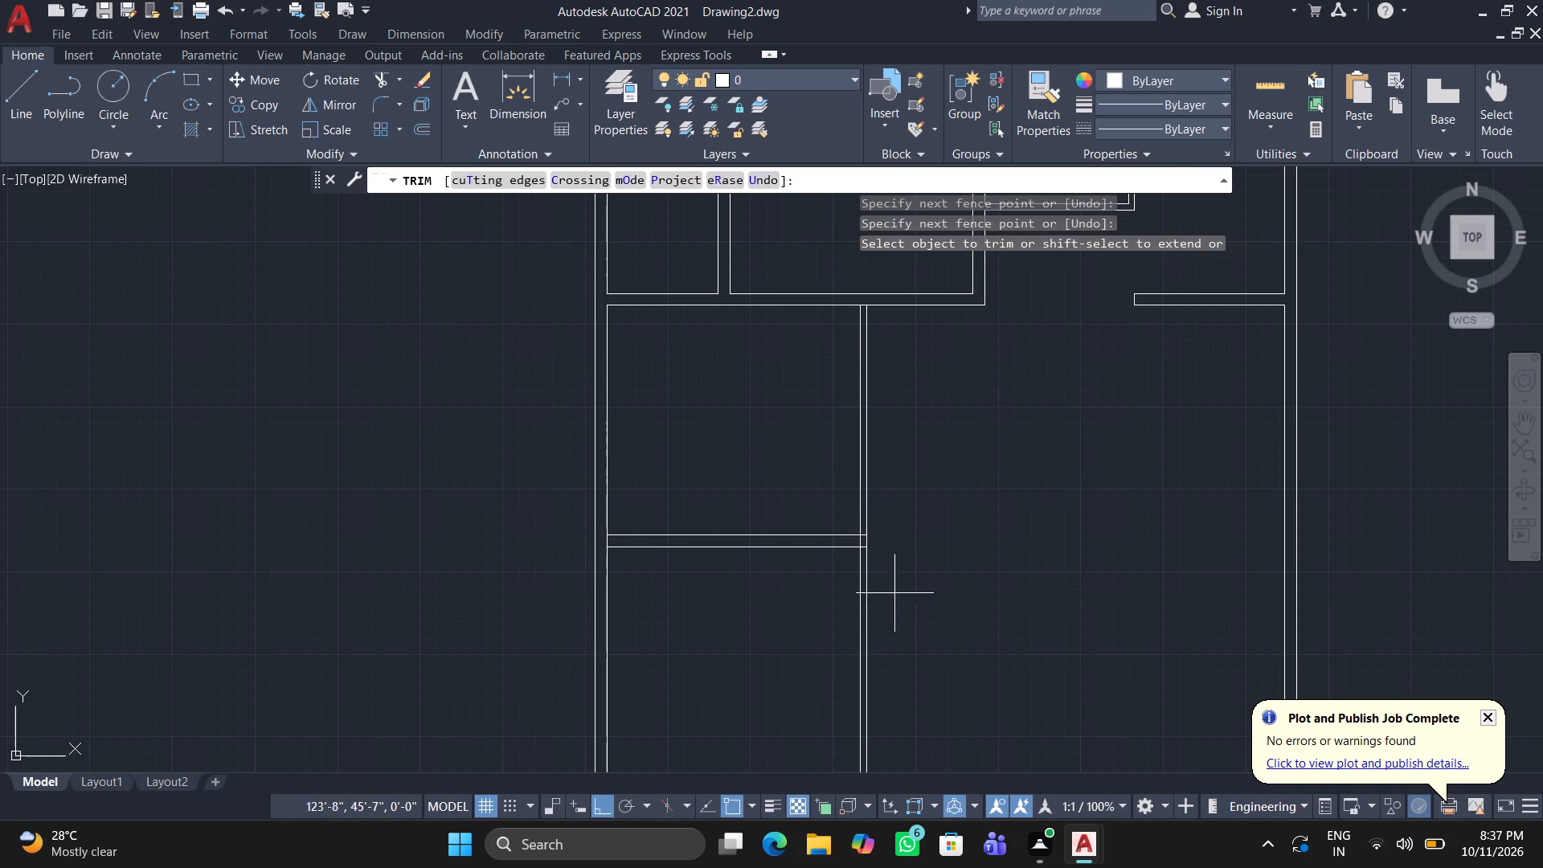
pyautogui.moveTo(874, 613); pyautogui.dragTo(797, 641)
pyautogui.press('Return')
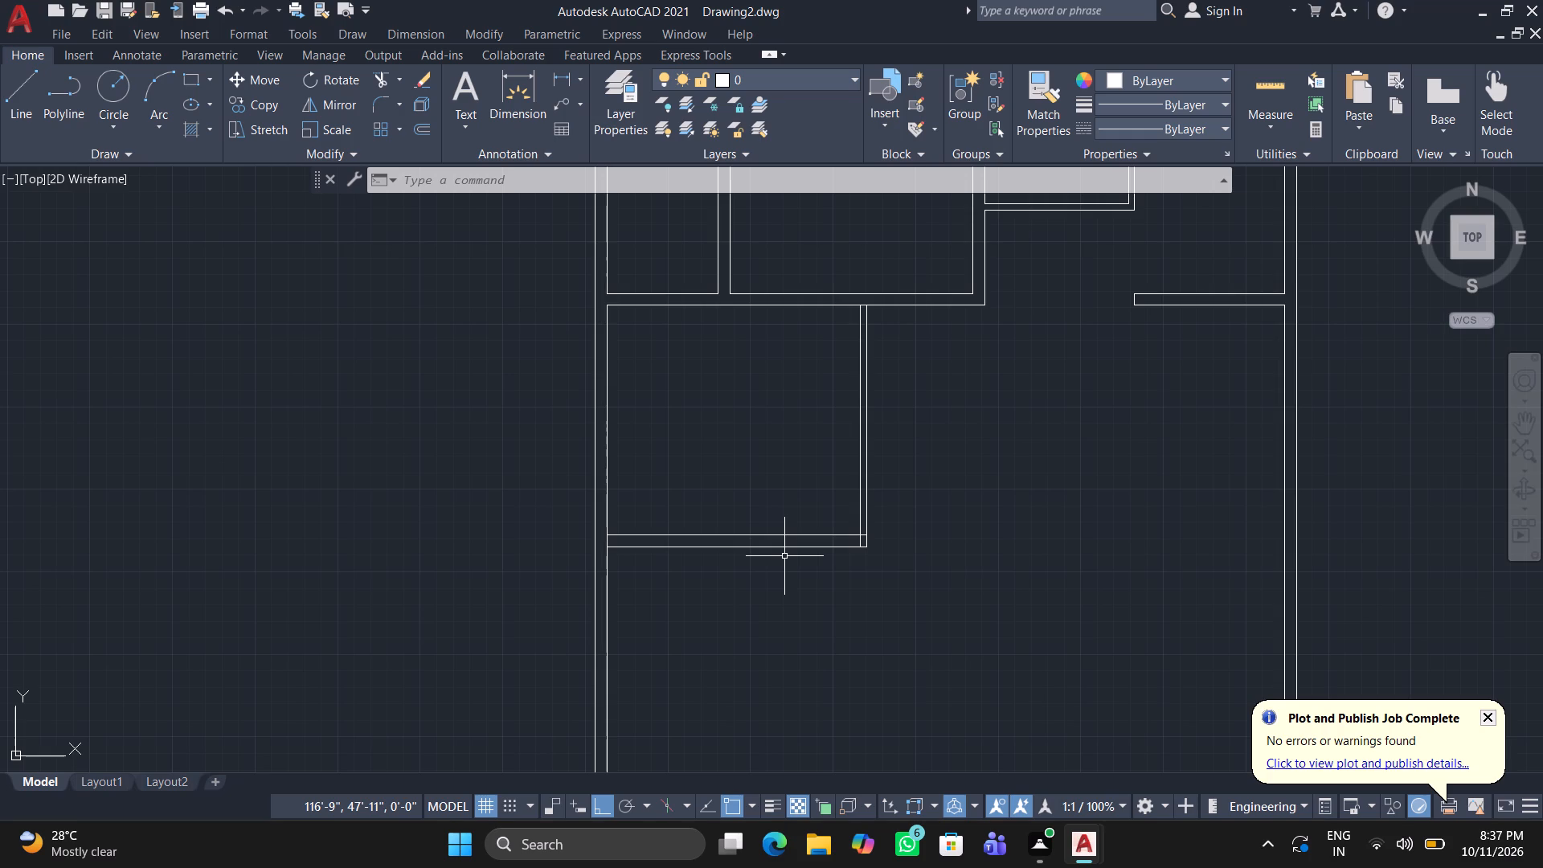
# Draw two horizontal lines continuing the third cross wall's faces from the partition to the right outer wall's outer line.
pyautogui.press('l')
pyautogui.press('Return')
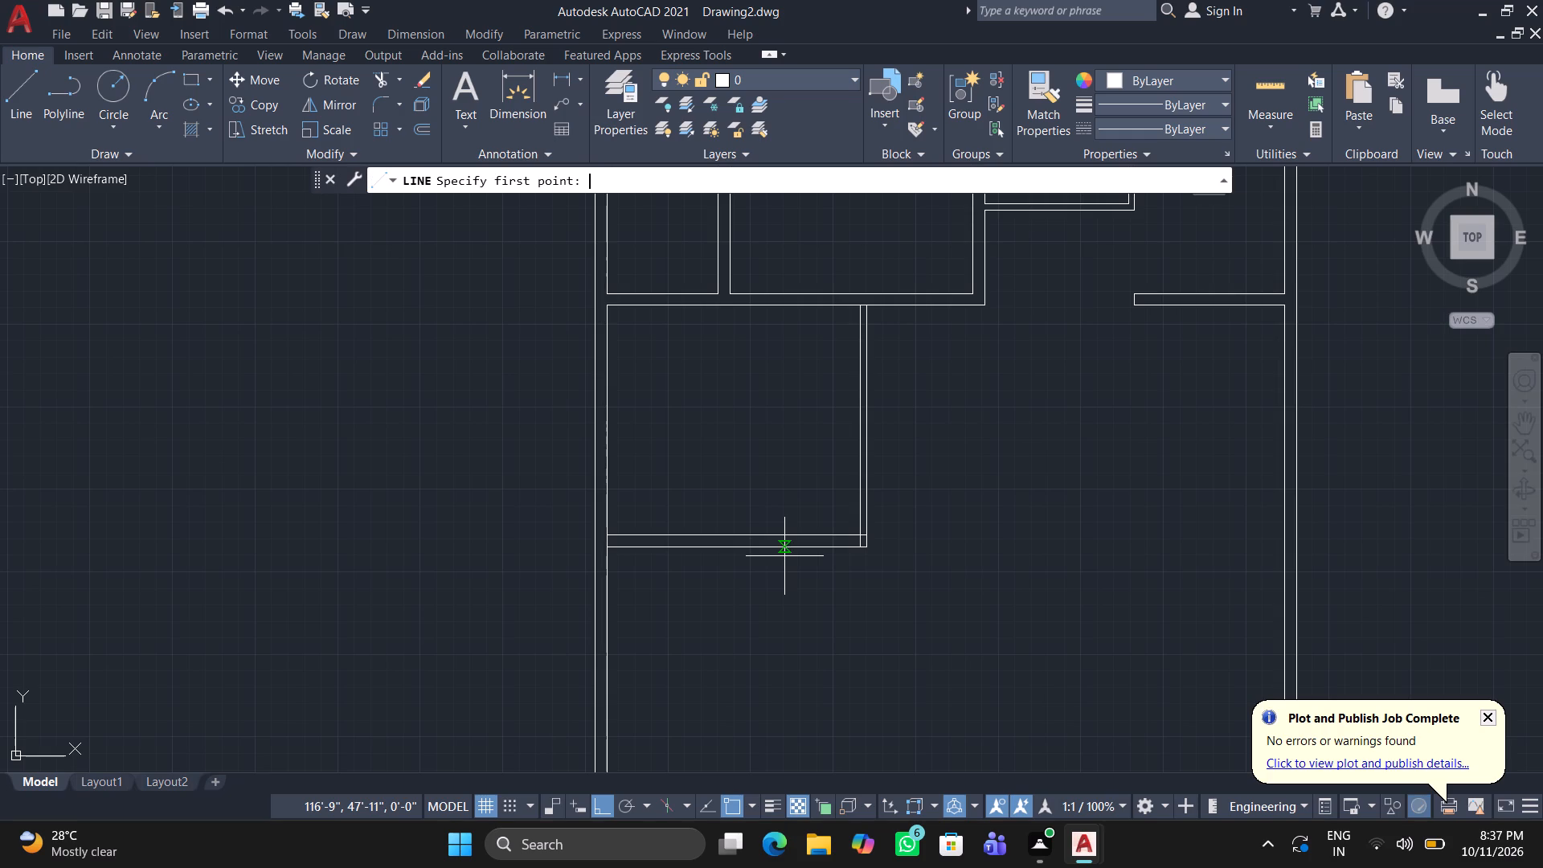
pyautogui.scroll(2, 844, 540)
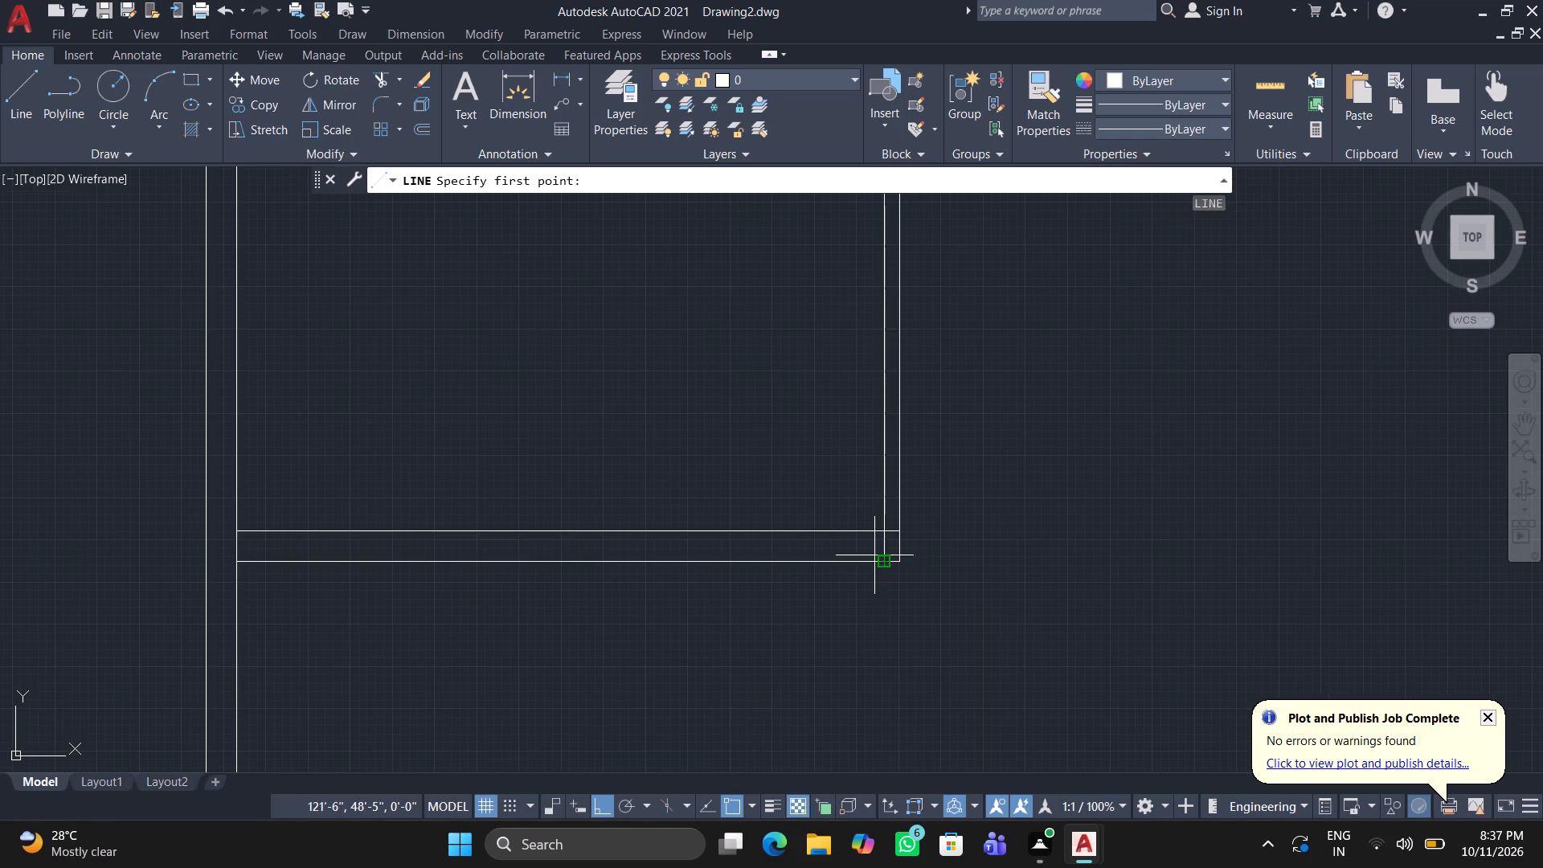
pyautogui.click(908, 559)
pyautogui.scroll(-1, 1257, 549)
pyautogui.moveTo(1190, 554); pyautogui.dragTo(489, 543, button='middle')
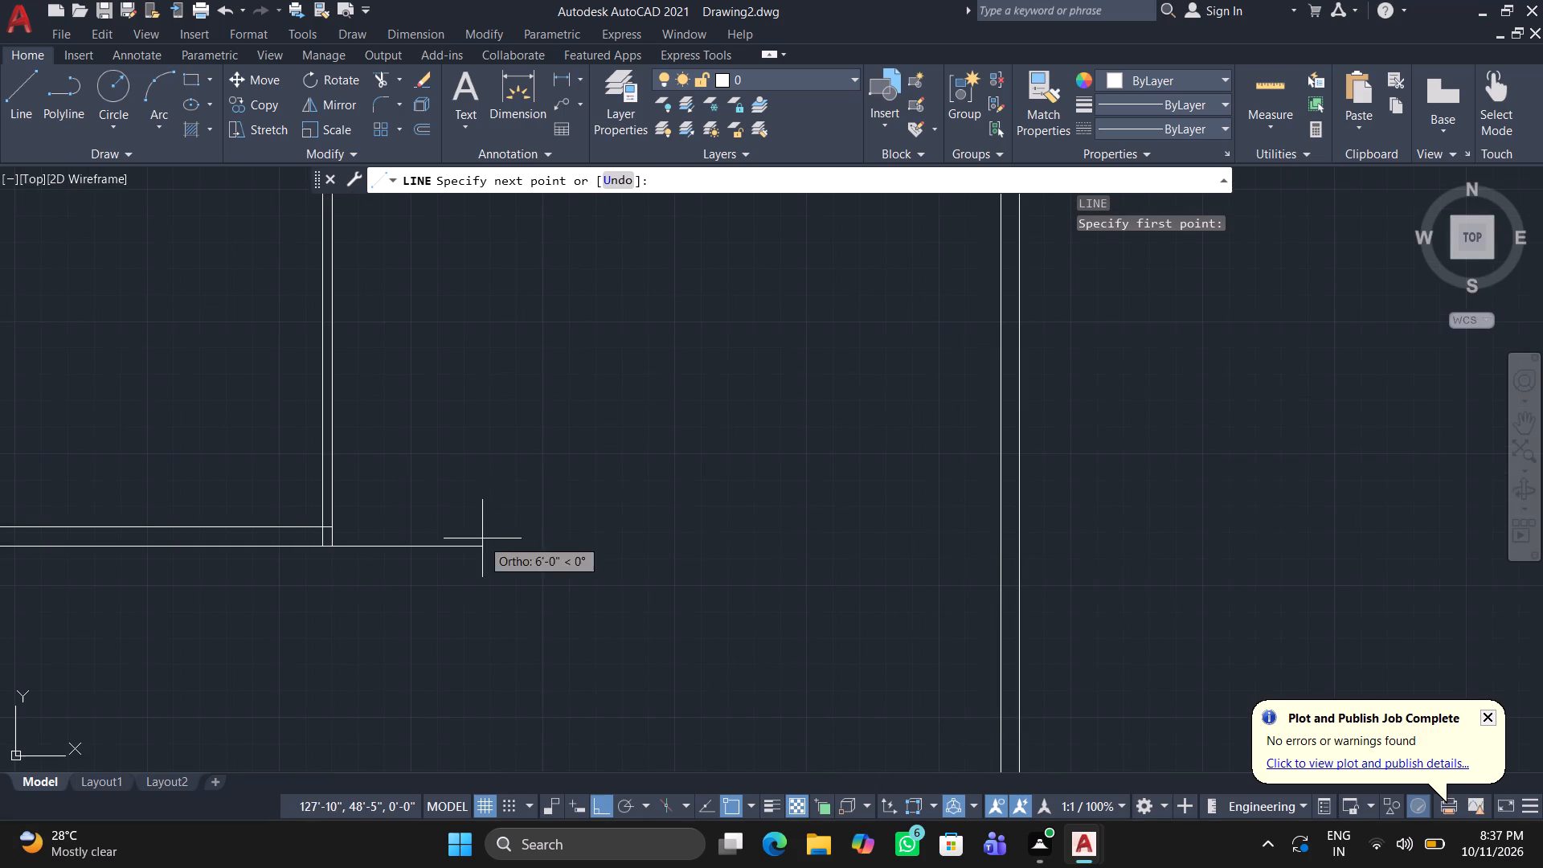
pyautogui.click(1023, 540)
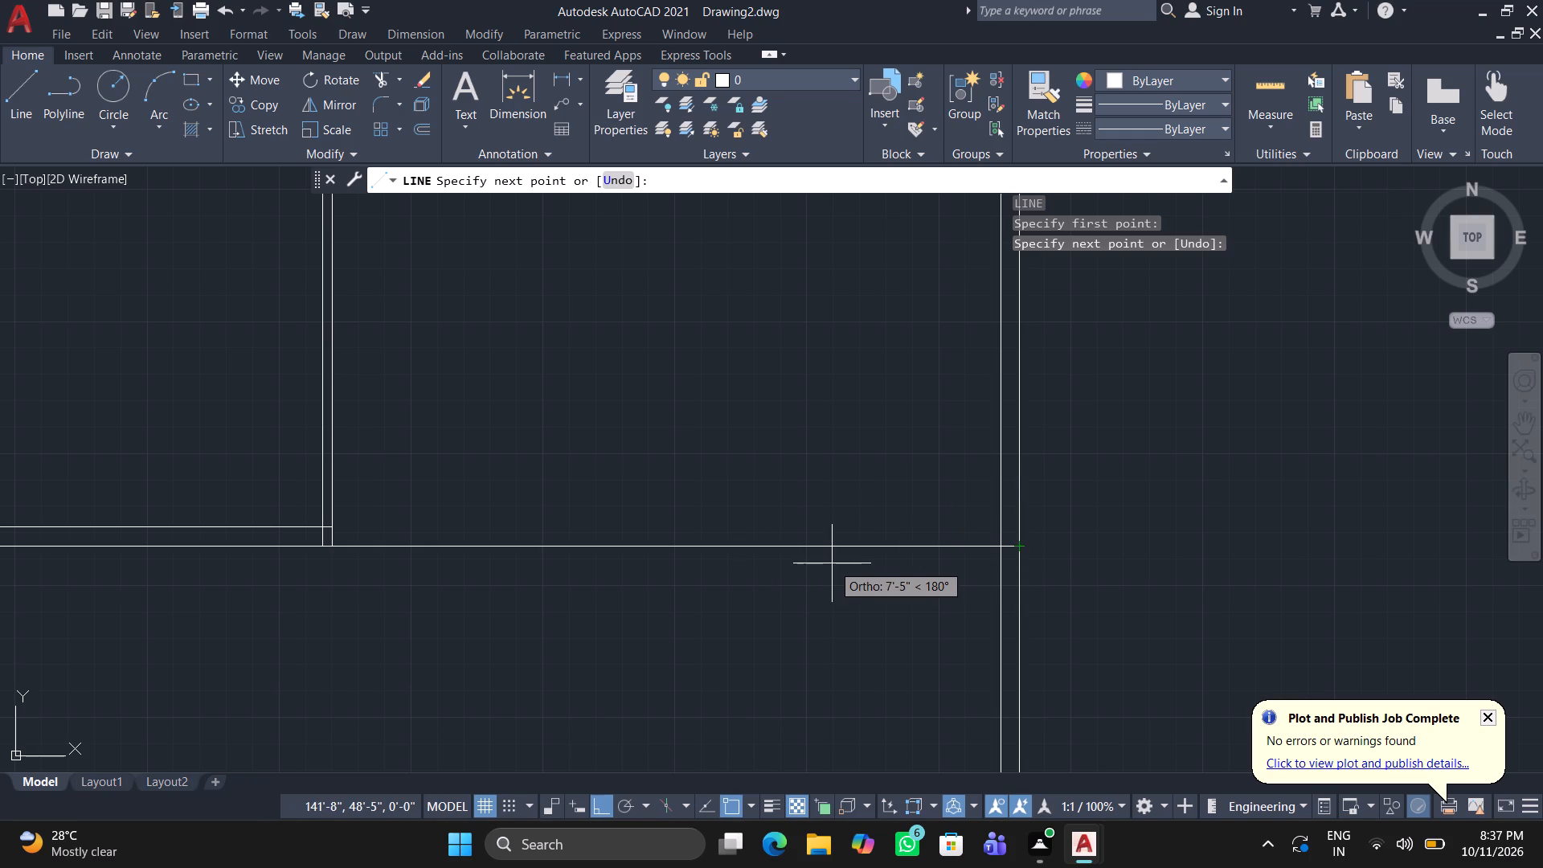
pyautogui.press('space')
pyautogui.press('space')
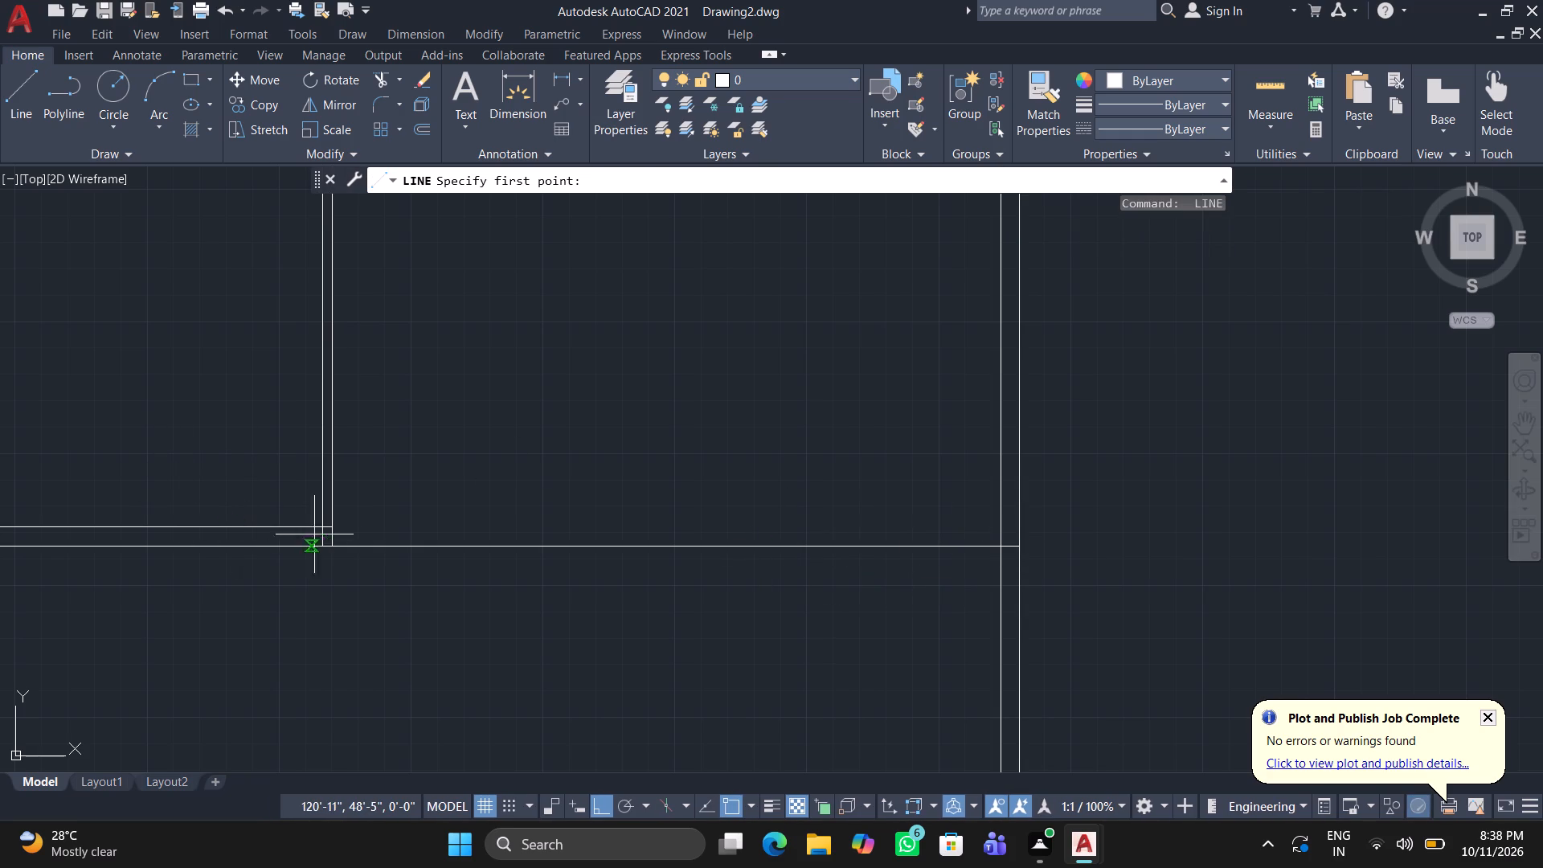
pyautogui.click(334, 525)
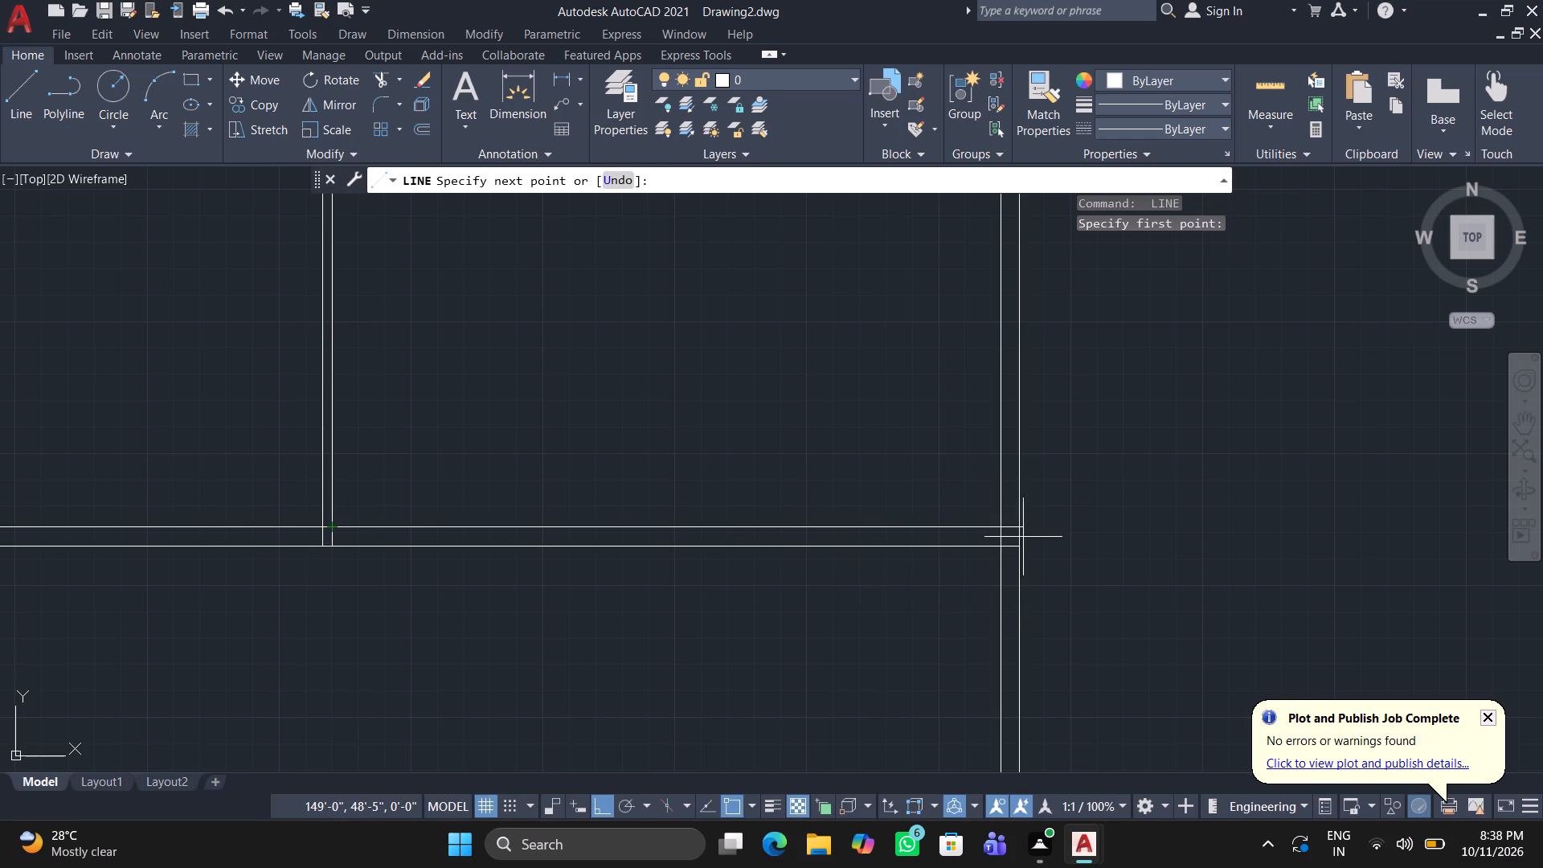
pyautogui.click(1025, 528)
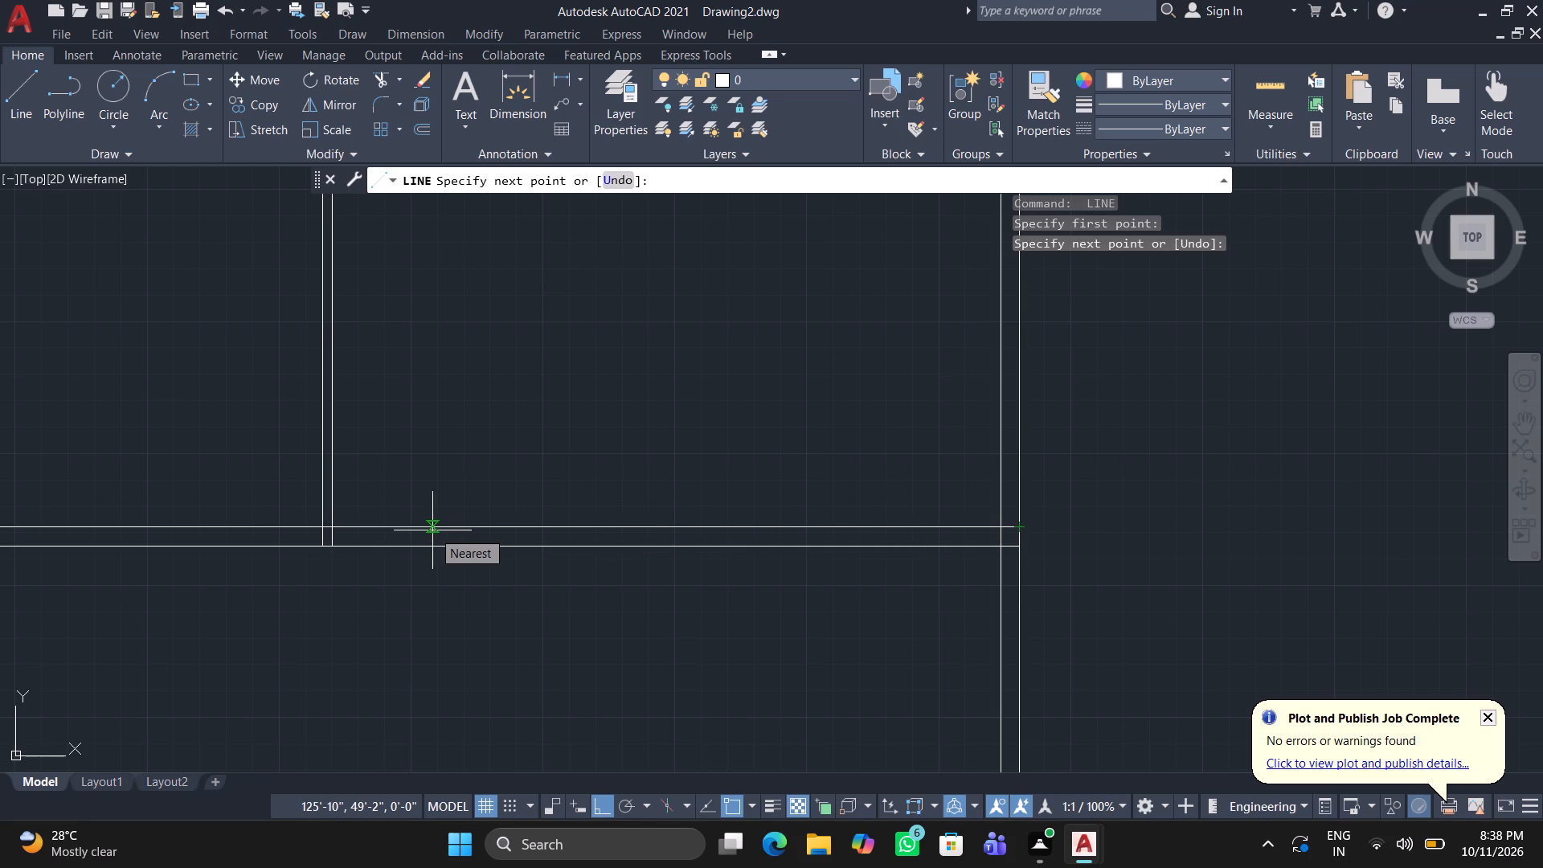
pyautogui.press('Escape')
pyautogui.press('Escape')
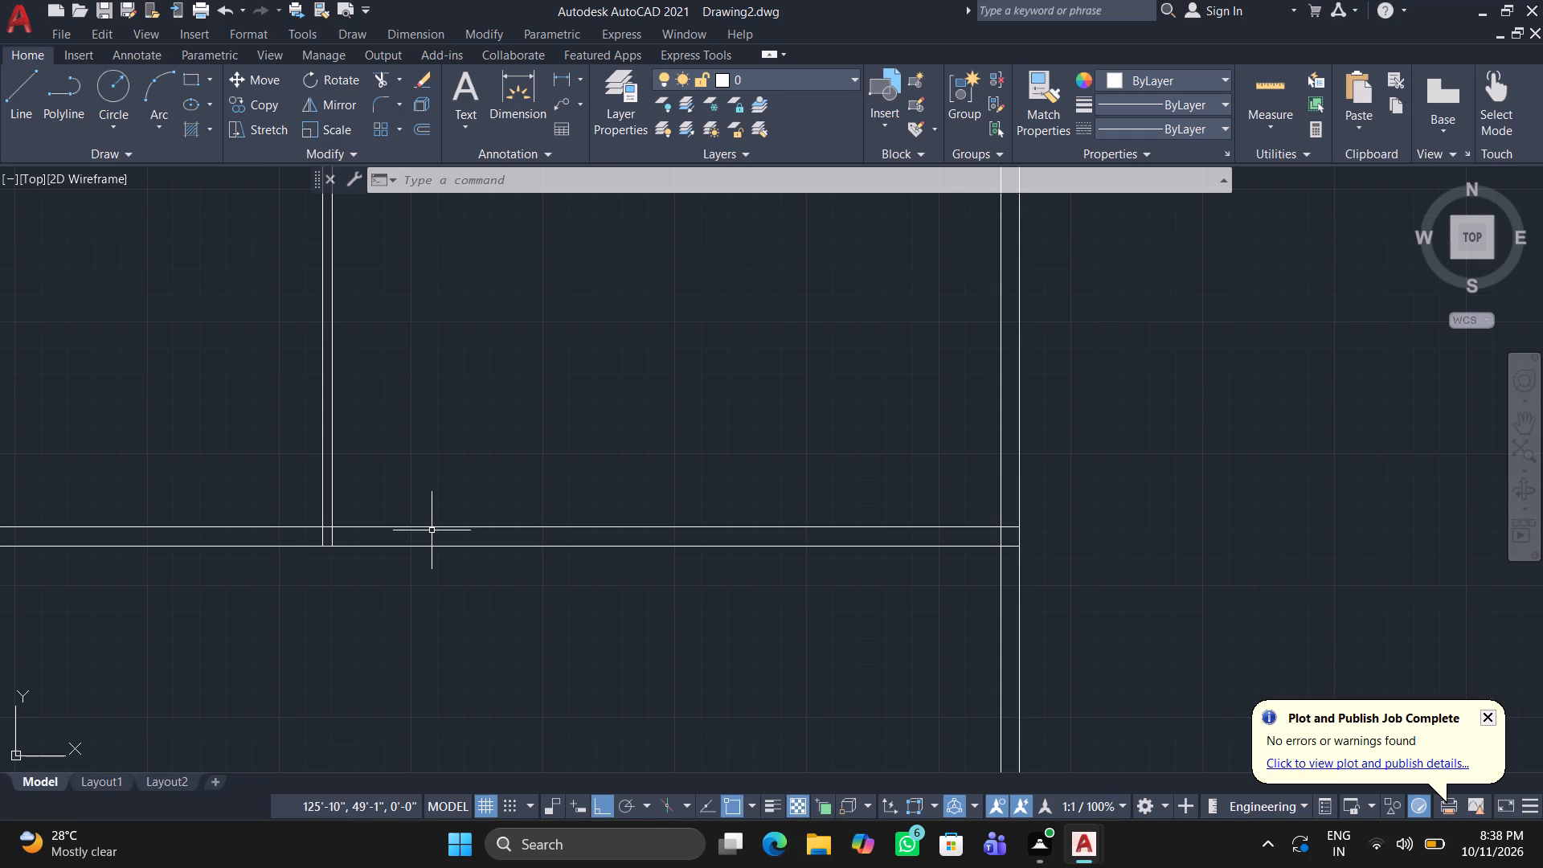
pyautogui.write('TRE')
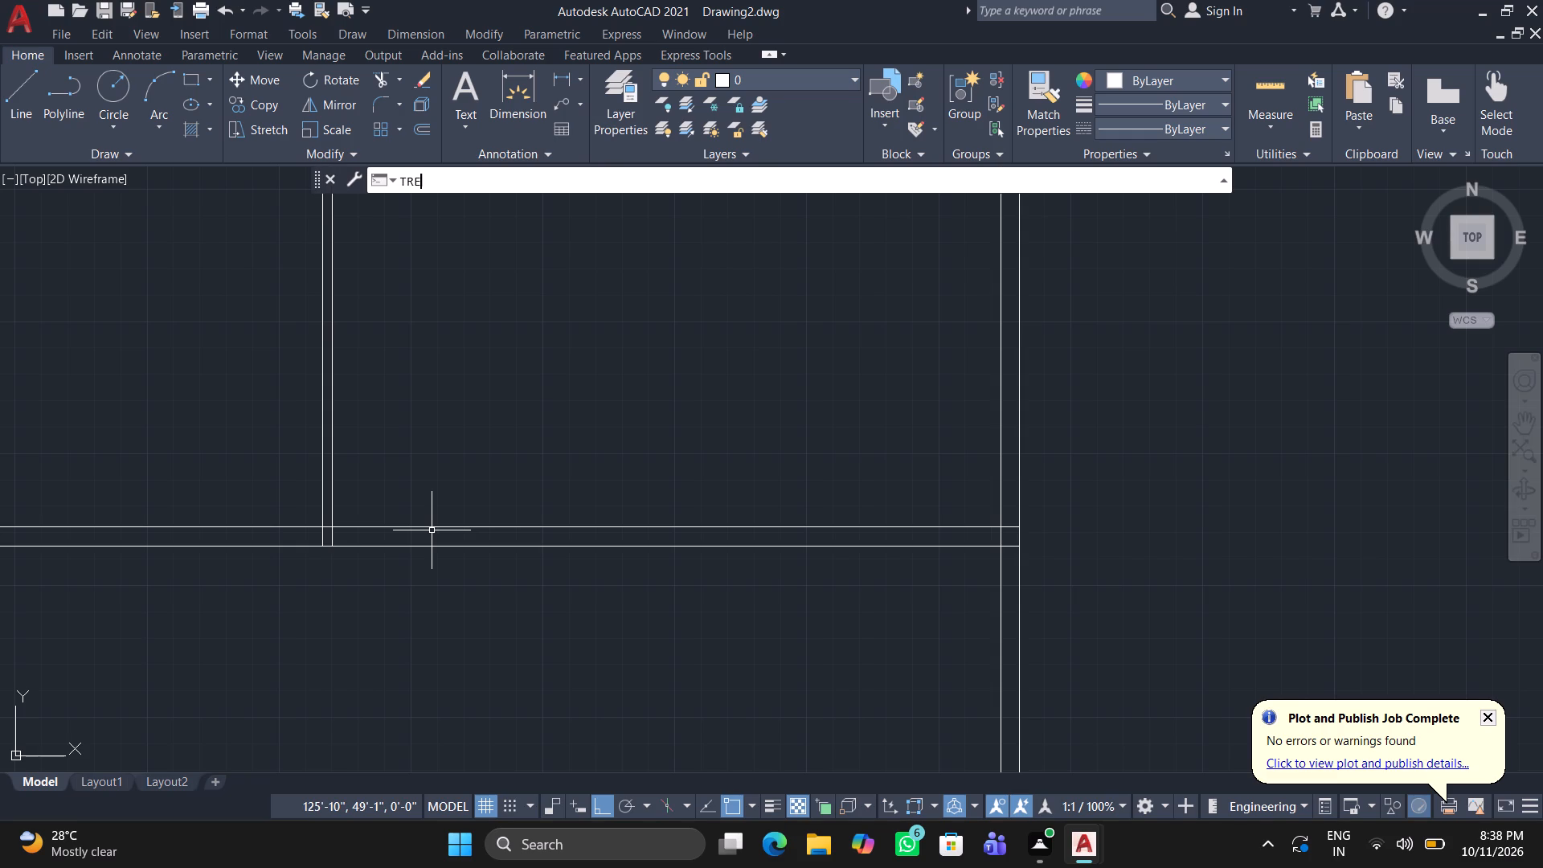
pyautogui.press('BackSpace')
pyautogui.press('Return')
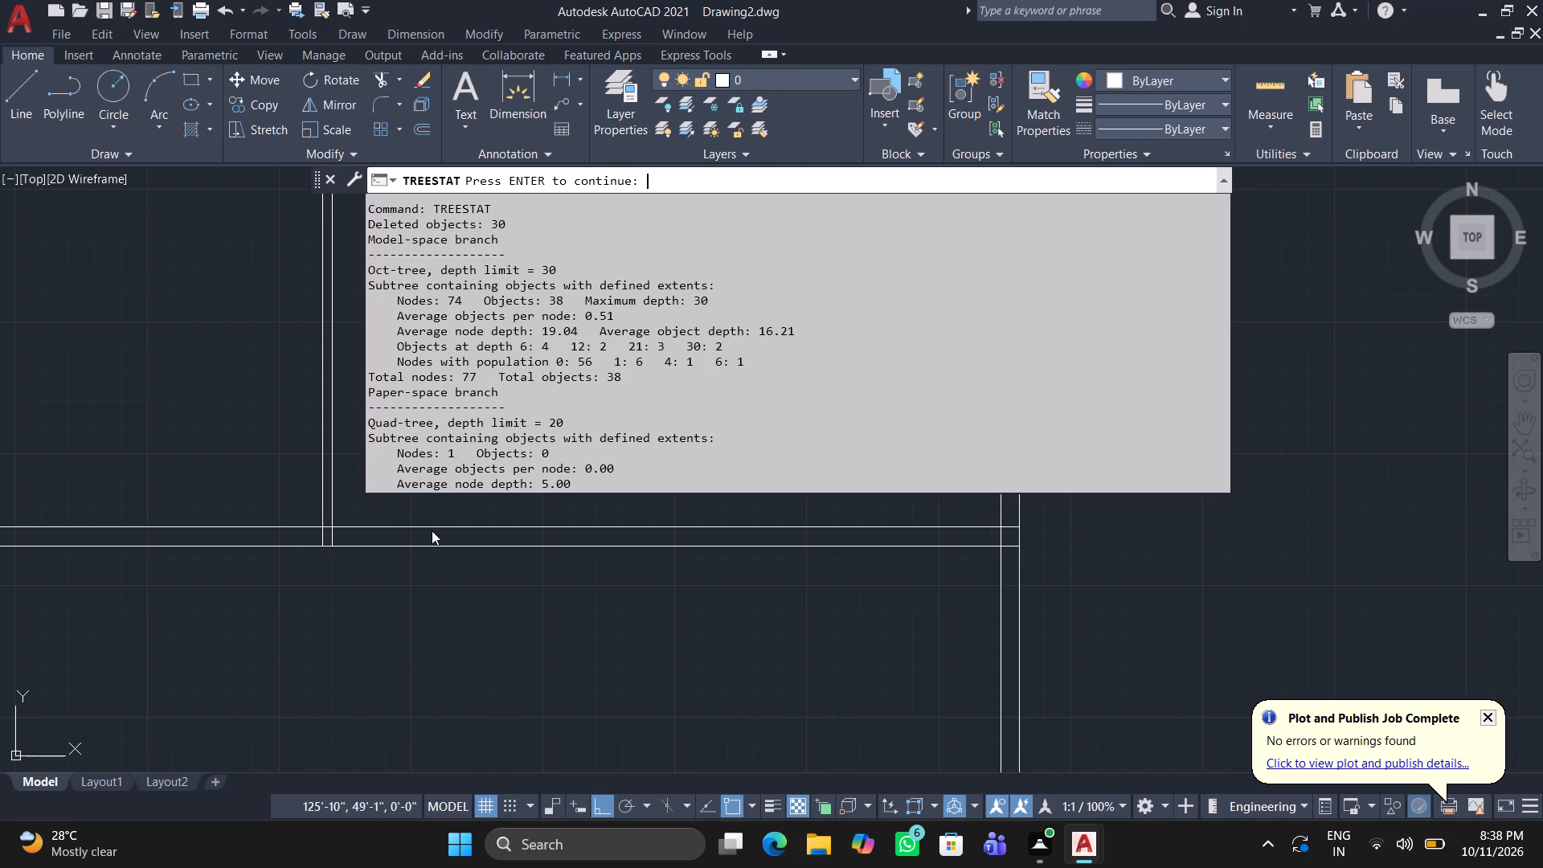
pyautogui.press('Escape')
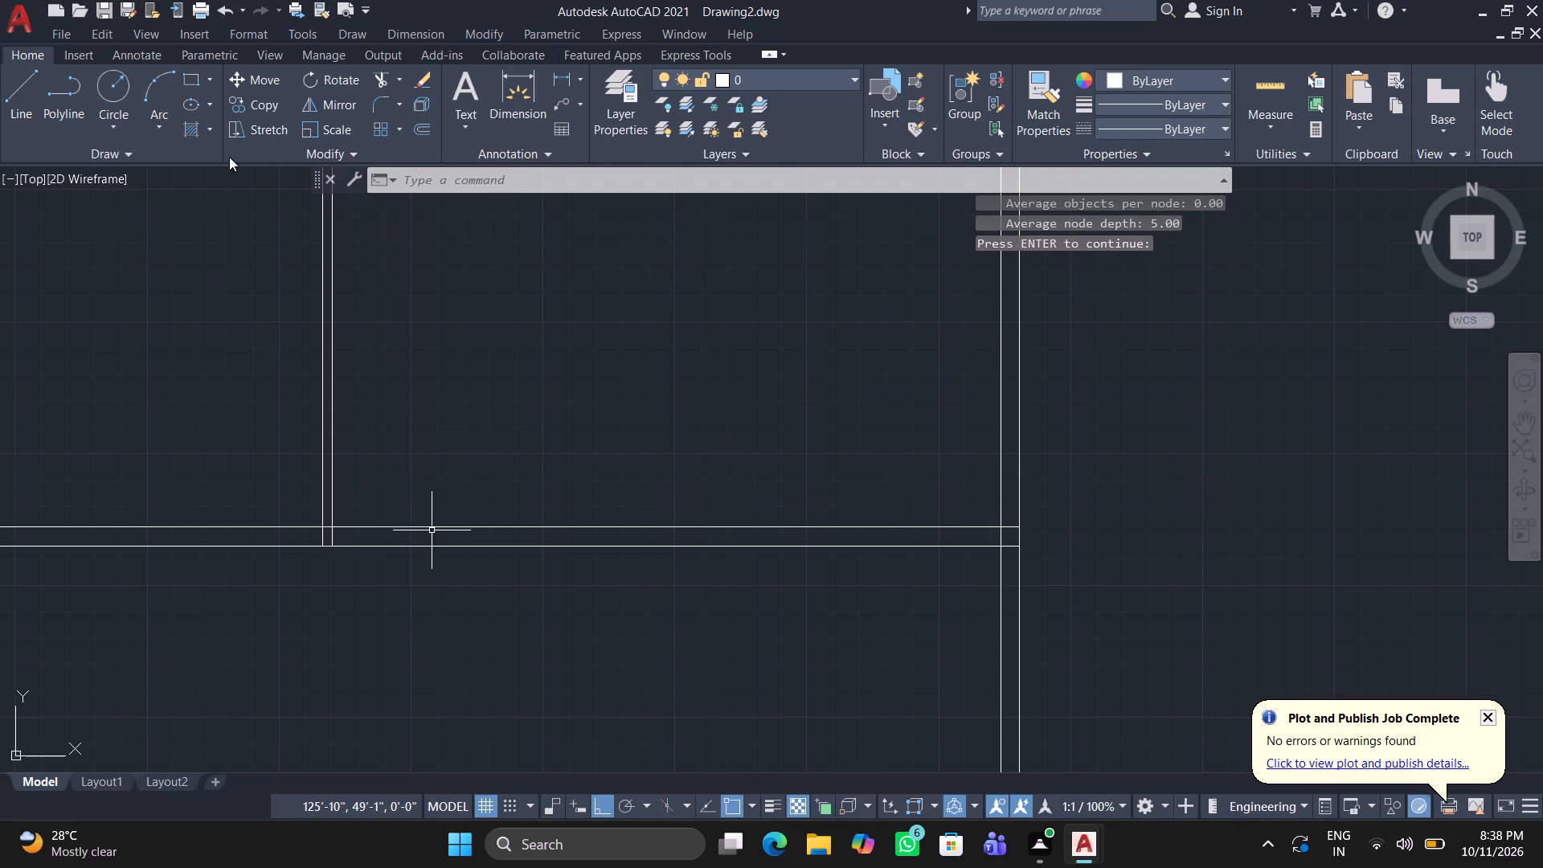
# Trim the partition stubs within the third cross wall and the cross wall's upper line between the partition faces.
pyautogui.click(385, 76)
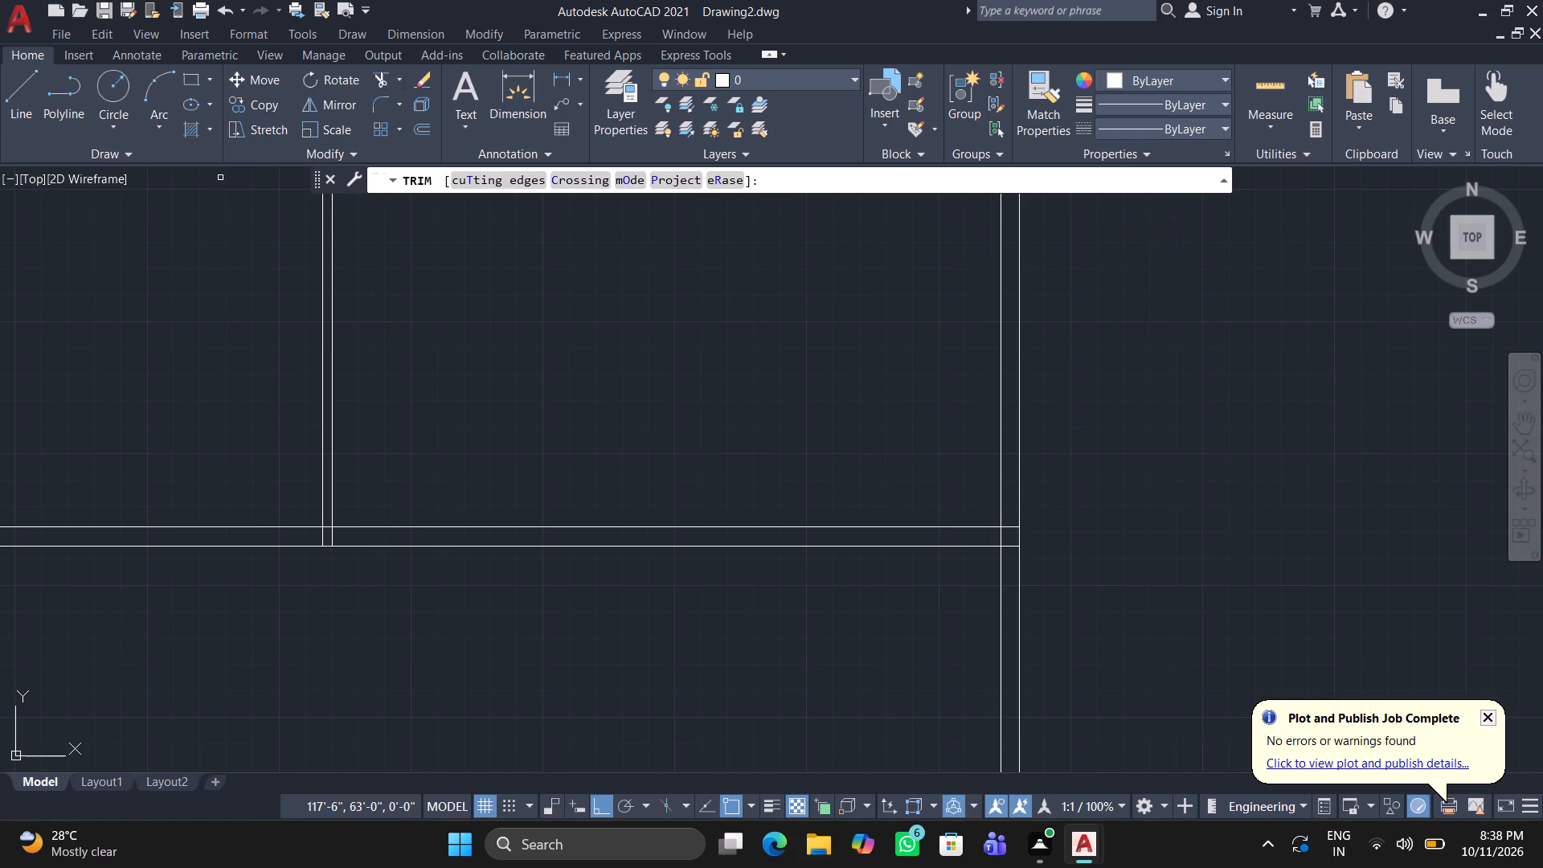
pyautogui.scroll(3, 313, 523)
pyautogui.moveTo(323, 572); pyautogui.dragTo(405, 551)
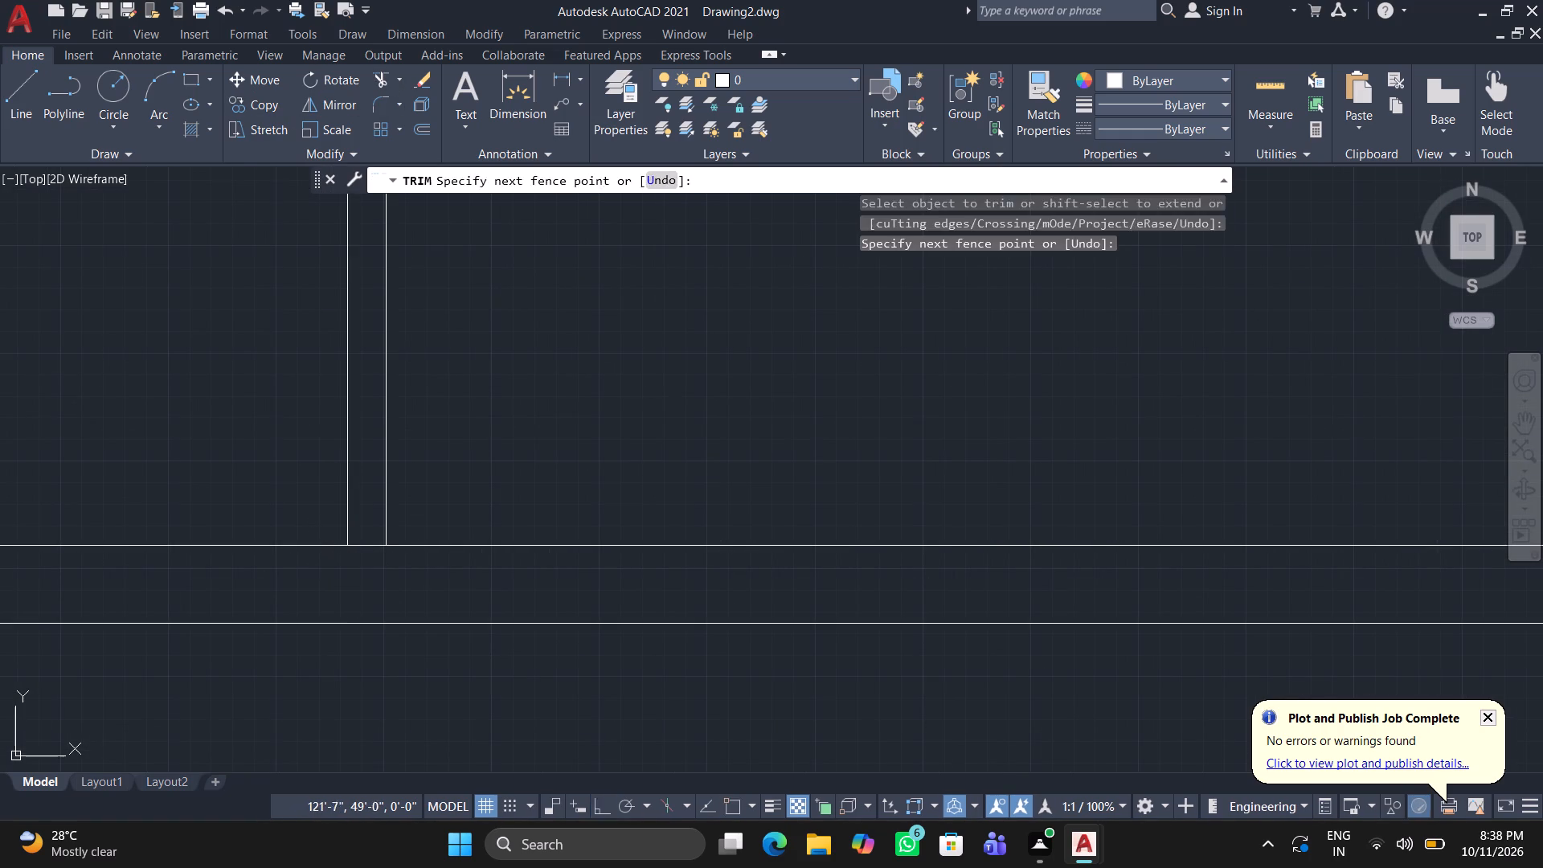
pyautogui.click(367, 550)
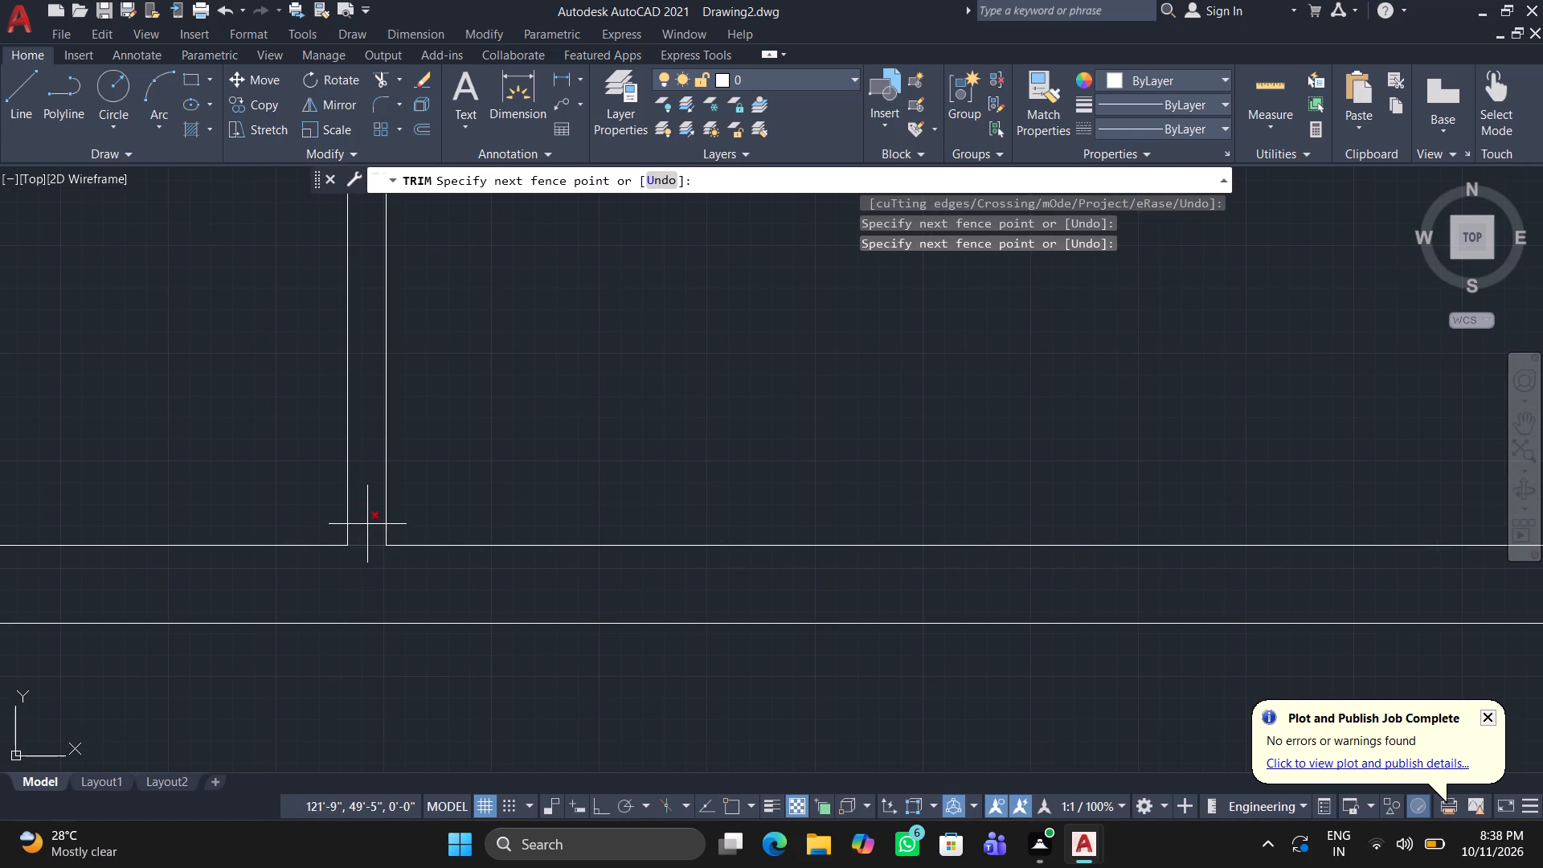
pyautogui.click(367, 521)
pyautogui.scroll(-4, 367, 524)
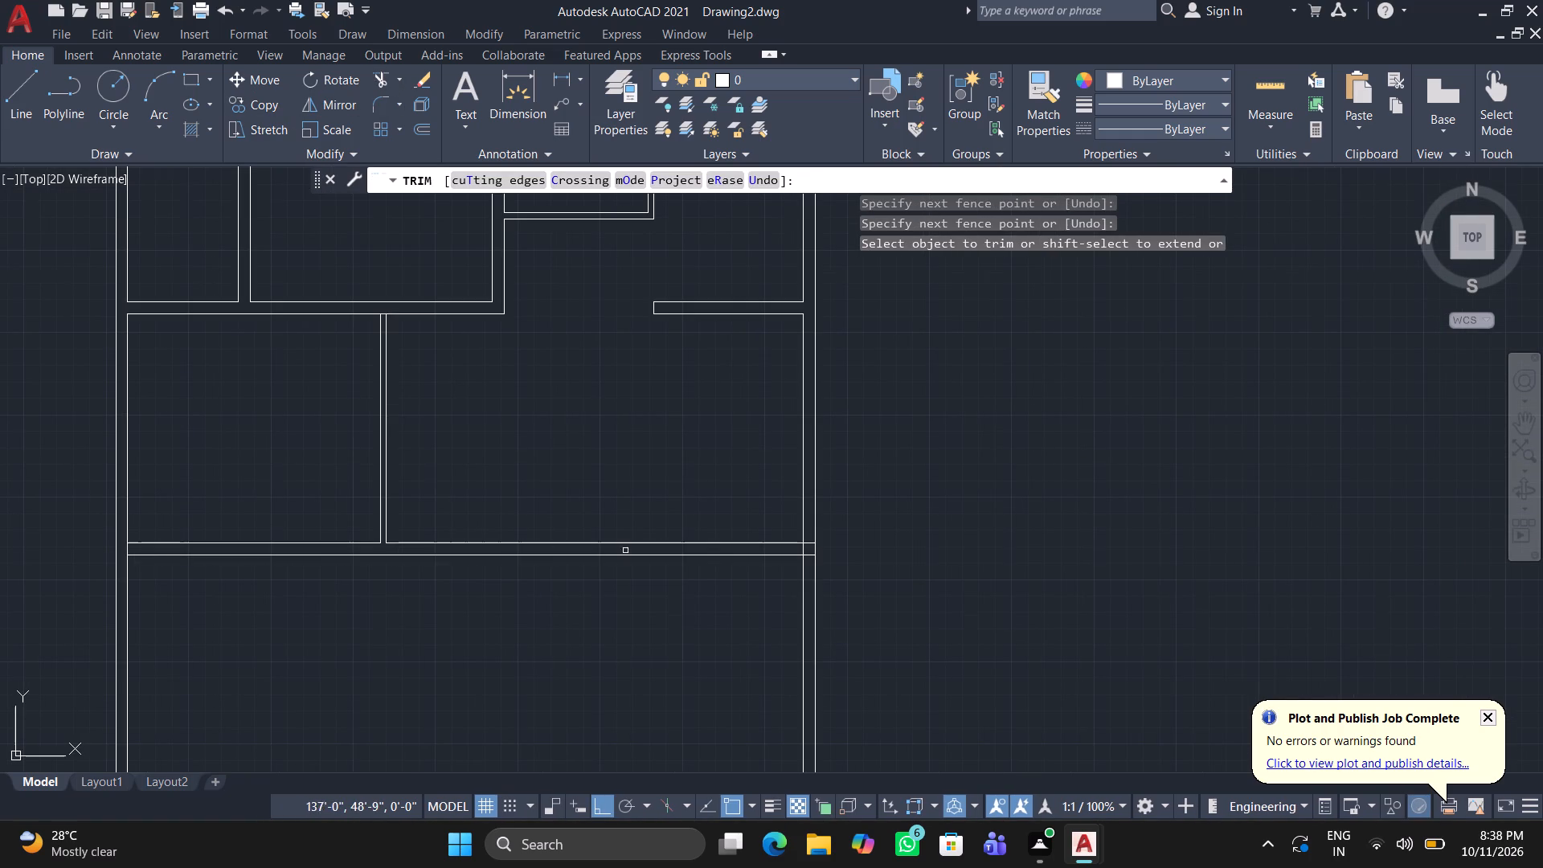
# Trim the third cross wall's ends inside the right outer wall and that wall's inner line across the cross wall's thickness.
pyautogui.scroll(3, 842, 559)
pyautogui.scroll(1, 710, 503)
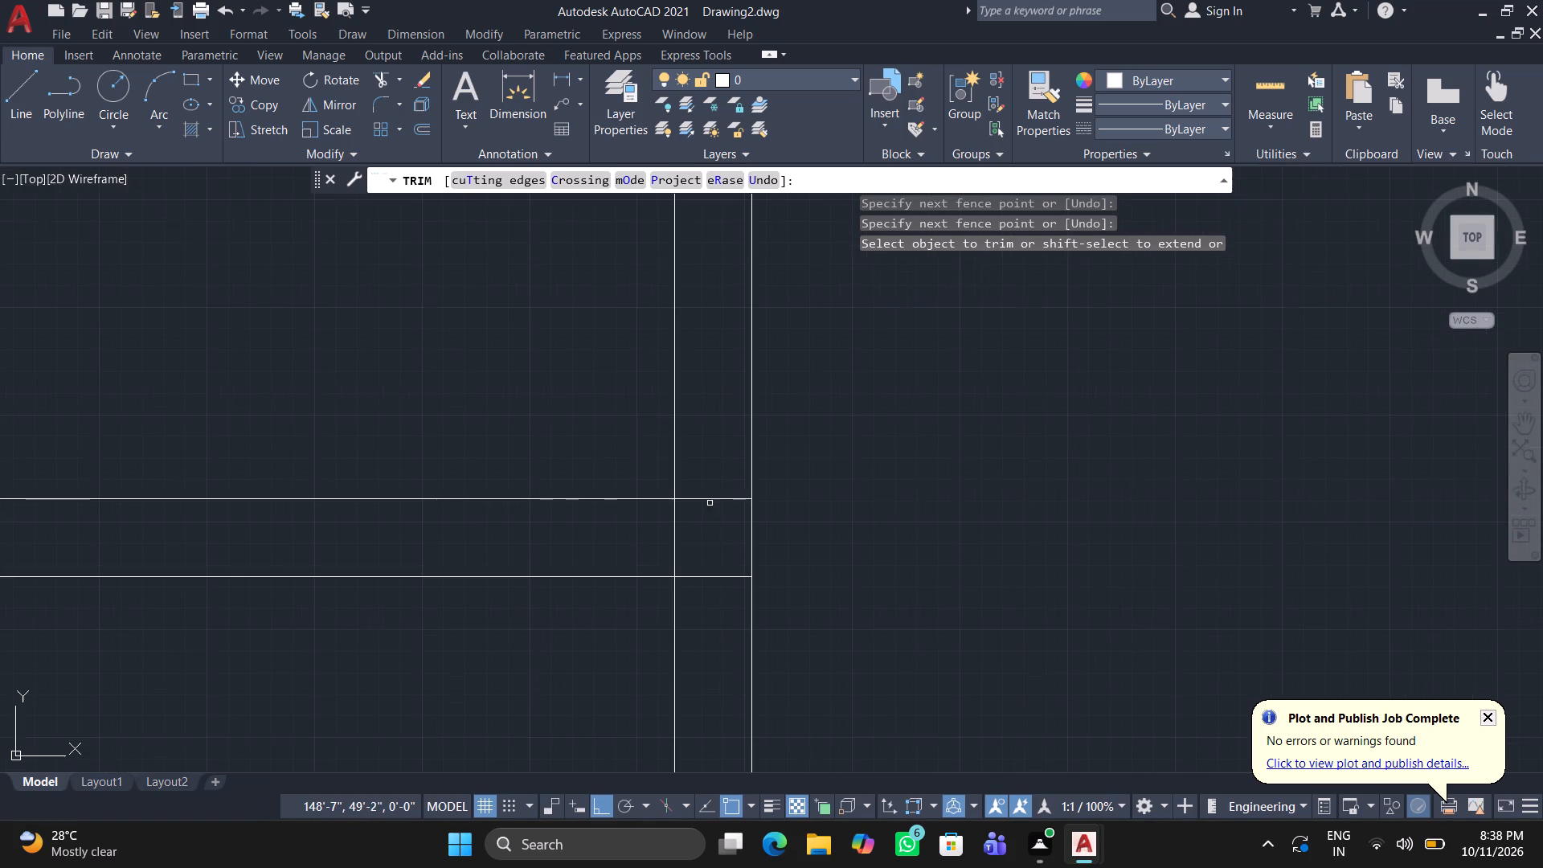
pyautogui.click(713, 494)
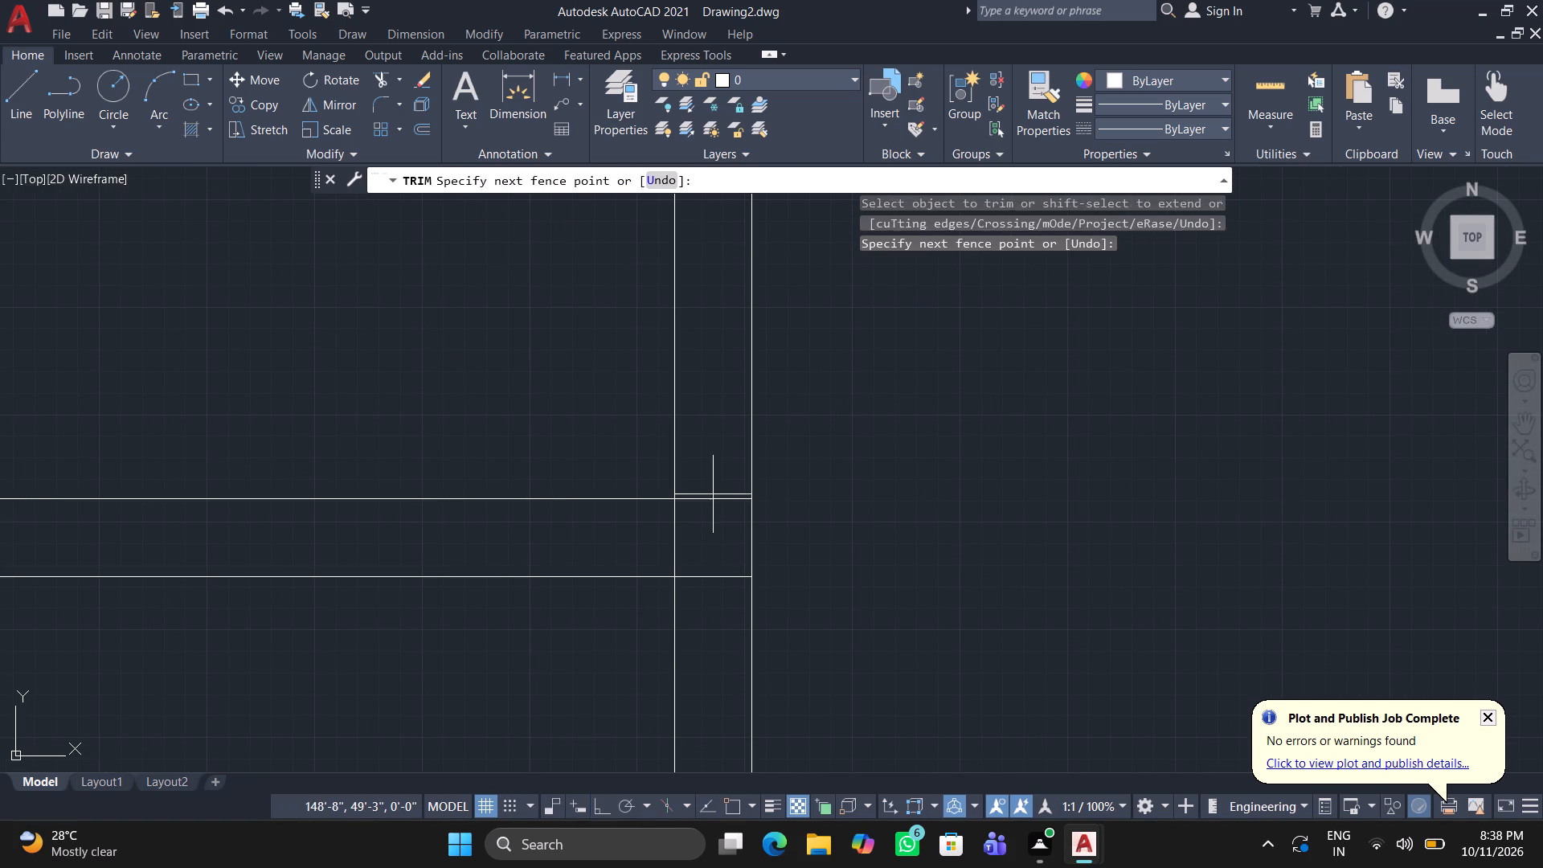
pyautogui.click(714, 586)
pyautogui.moveTo(679, 538); pyautogui.dragTo(658, 538)
pyautogui.click(647, 538)
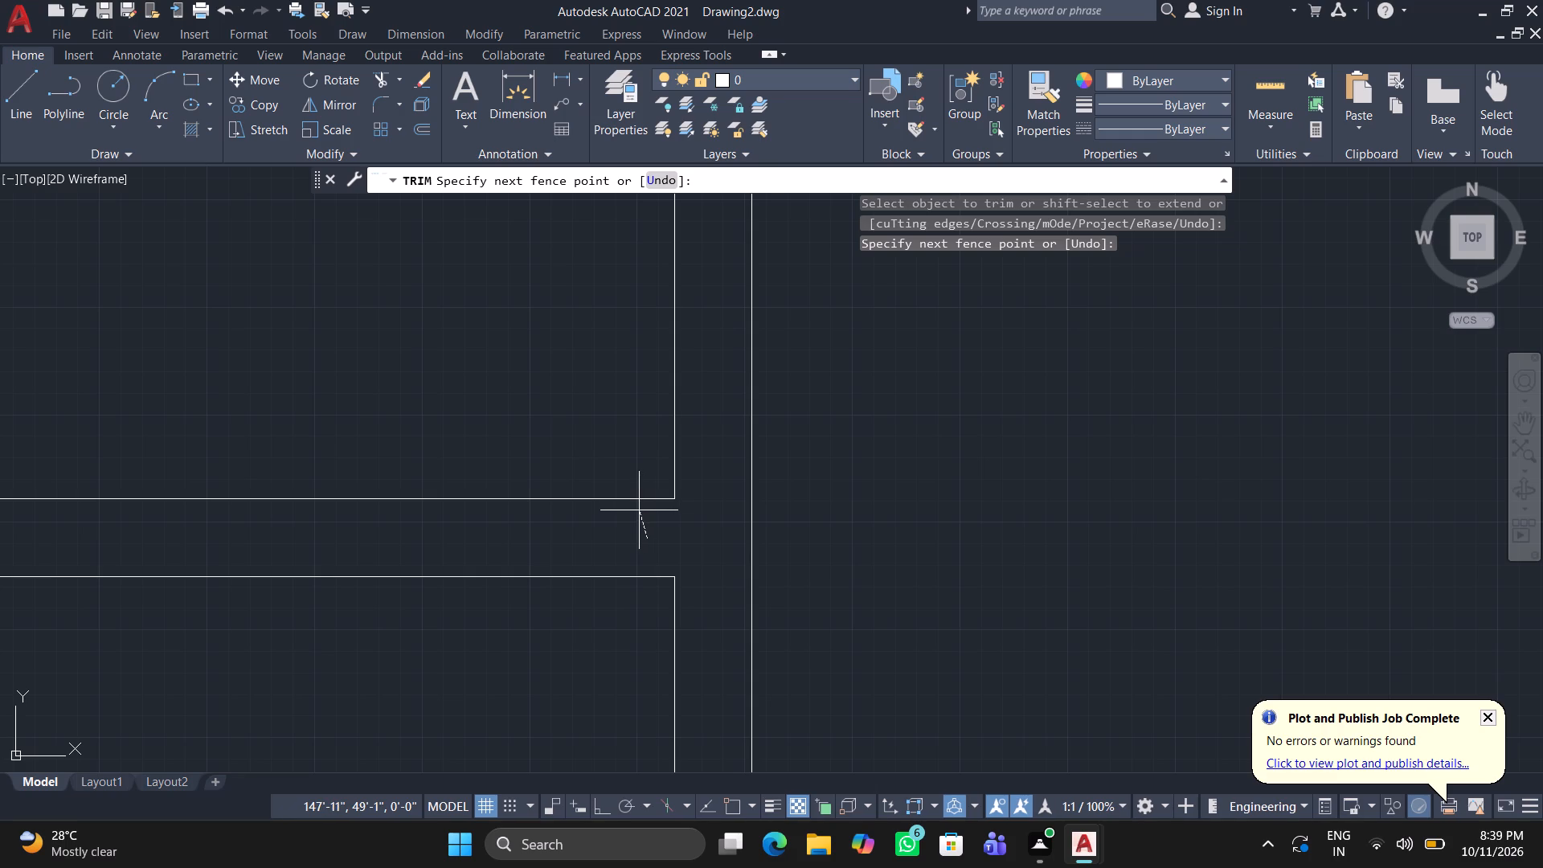
pyautogui.scroll(-5, 649, 459)
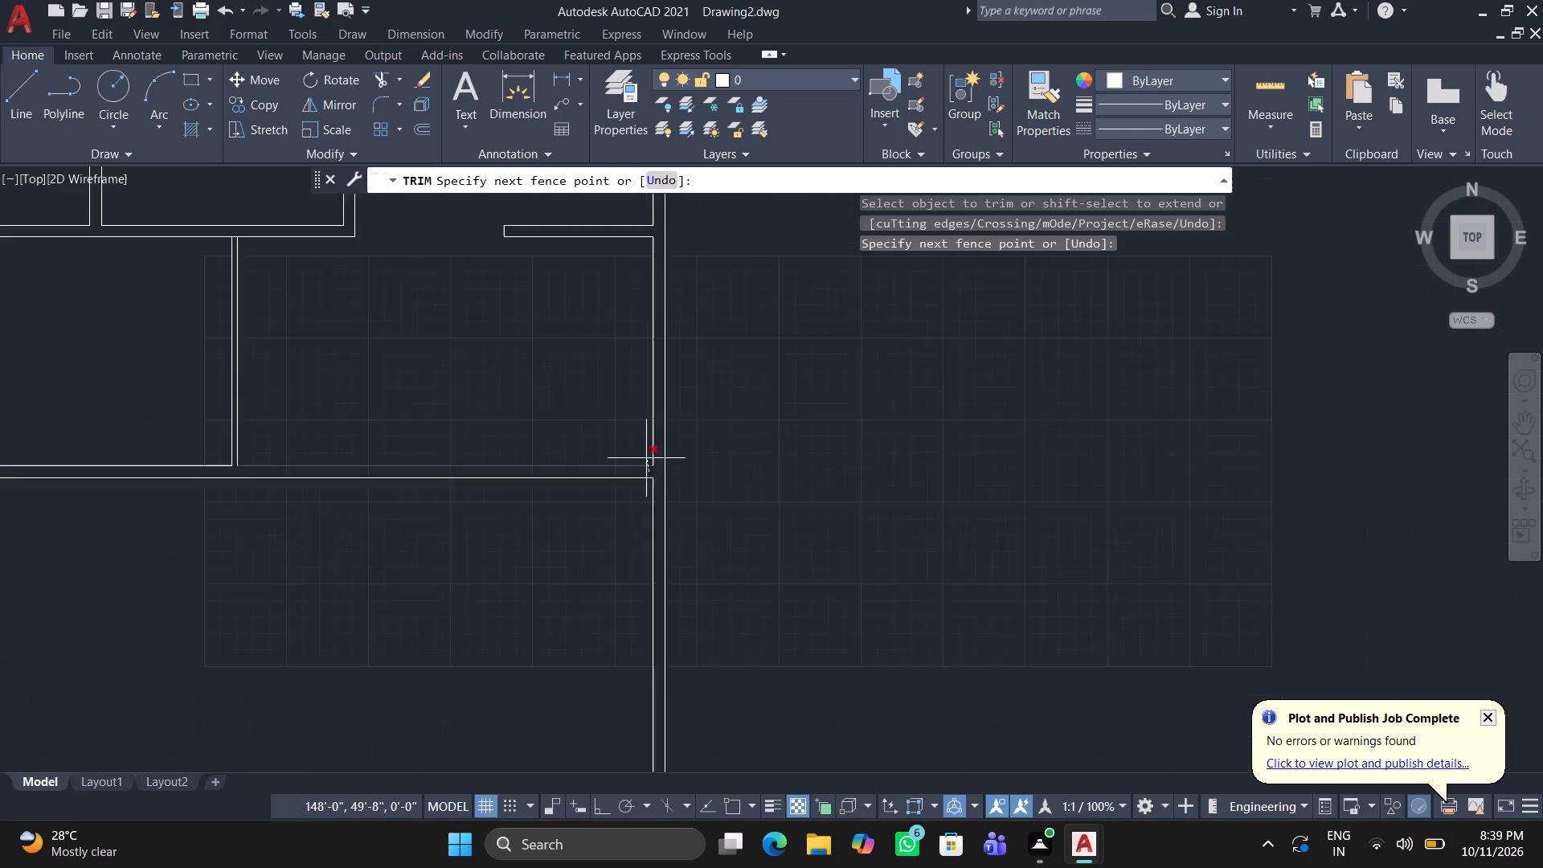
pyautogui.scroll(3, 578, 449)
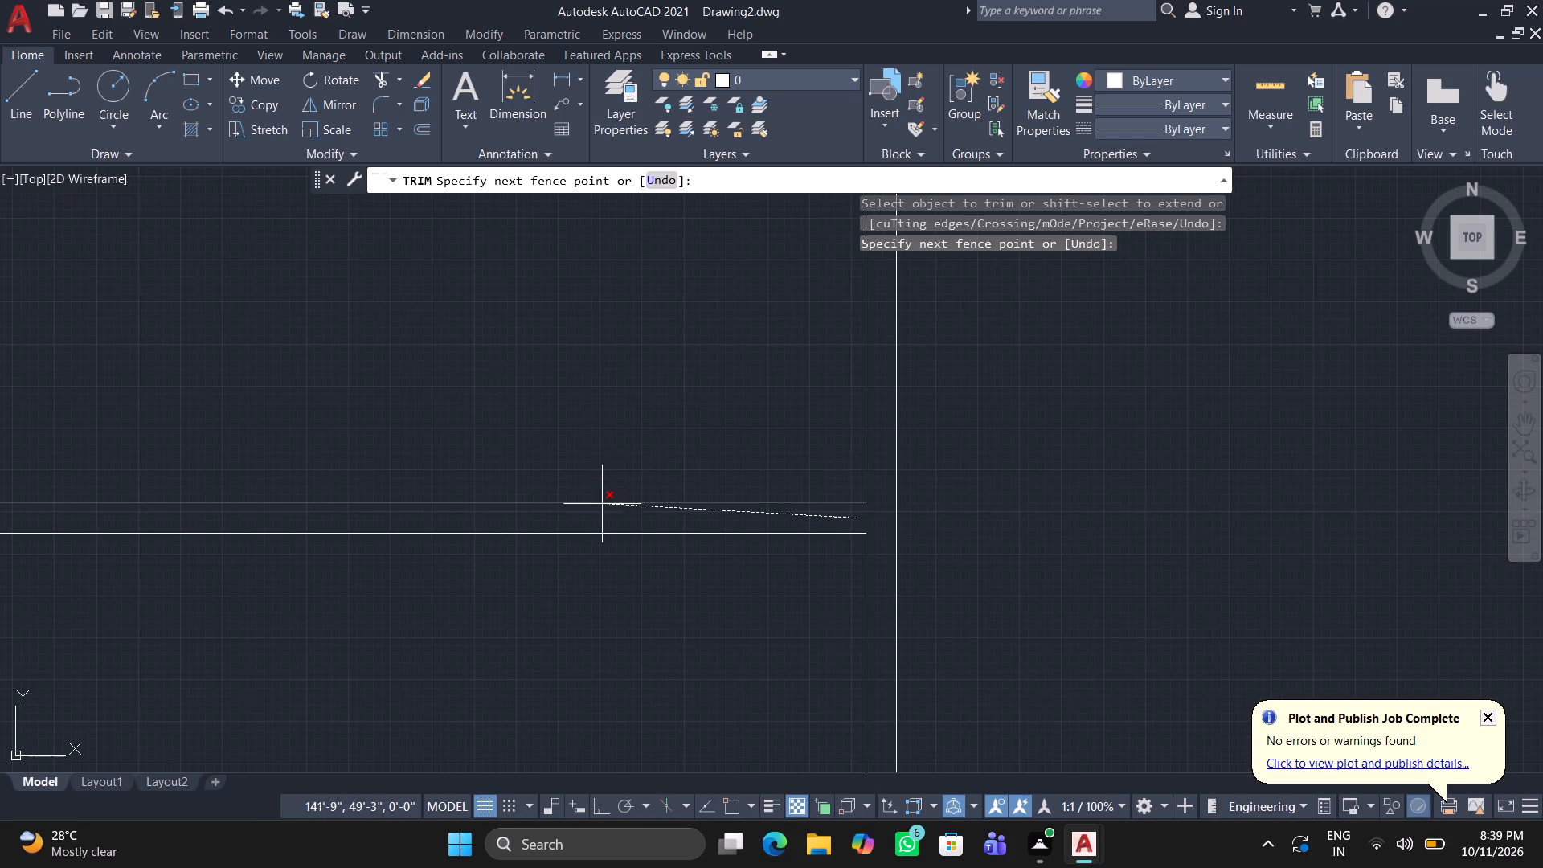
pyautogui.click(608, 511)
pyautogui.scroll(-2, 526, 566)
pyautogui.scroll(-1, 458, 597)
pyautogui.moveTo(456, 601); pyautogui.dragTo(759, 583, button='middle')
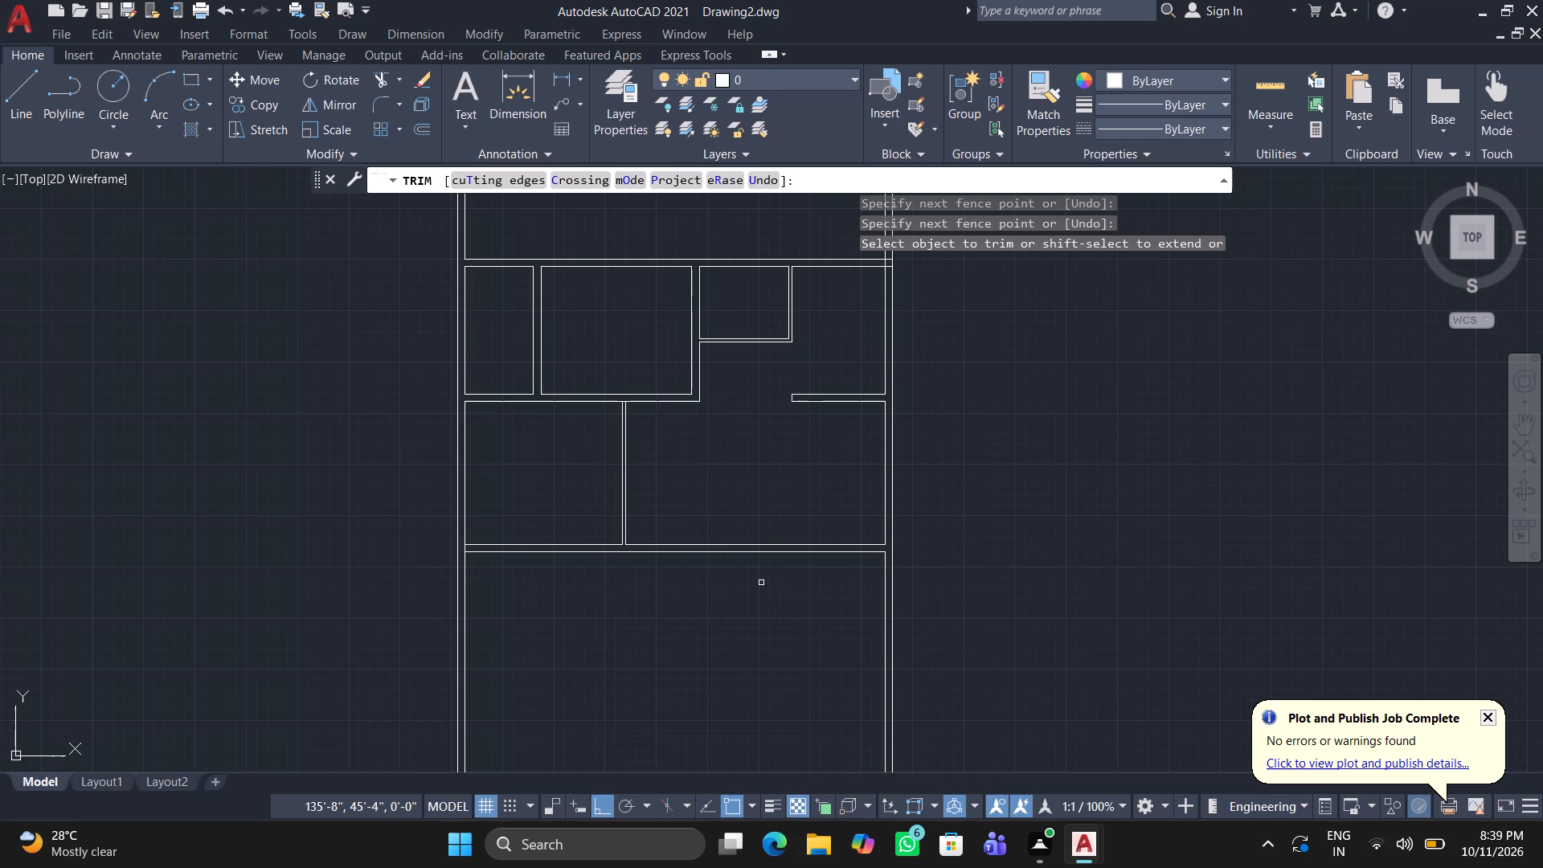
# Below the third cross wall, offset the right outer wall's inner line 6'9" into the building.
pyautogui.press('space')
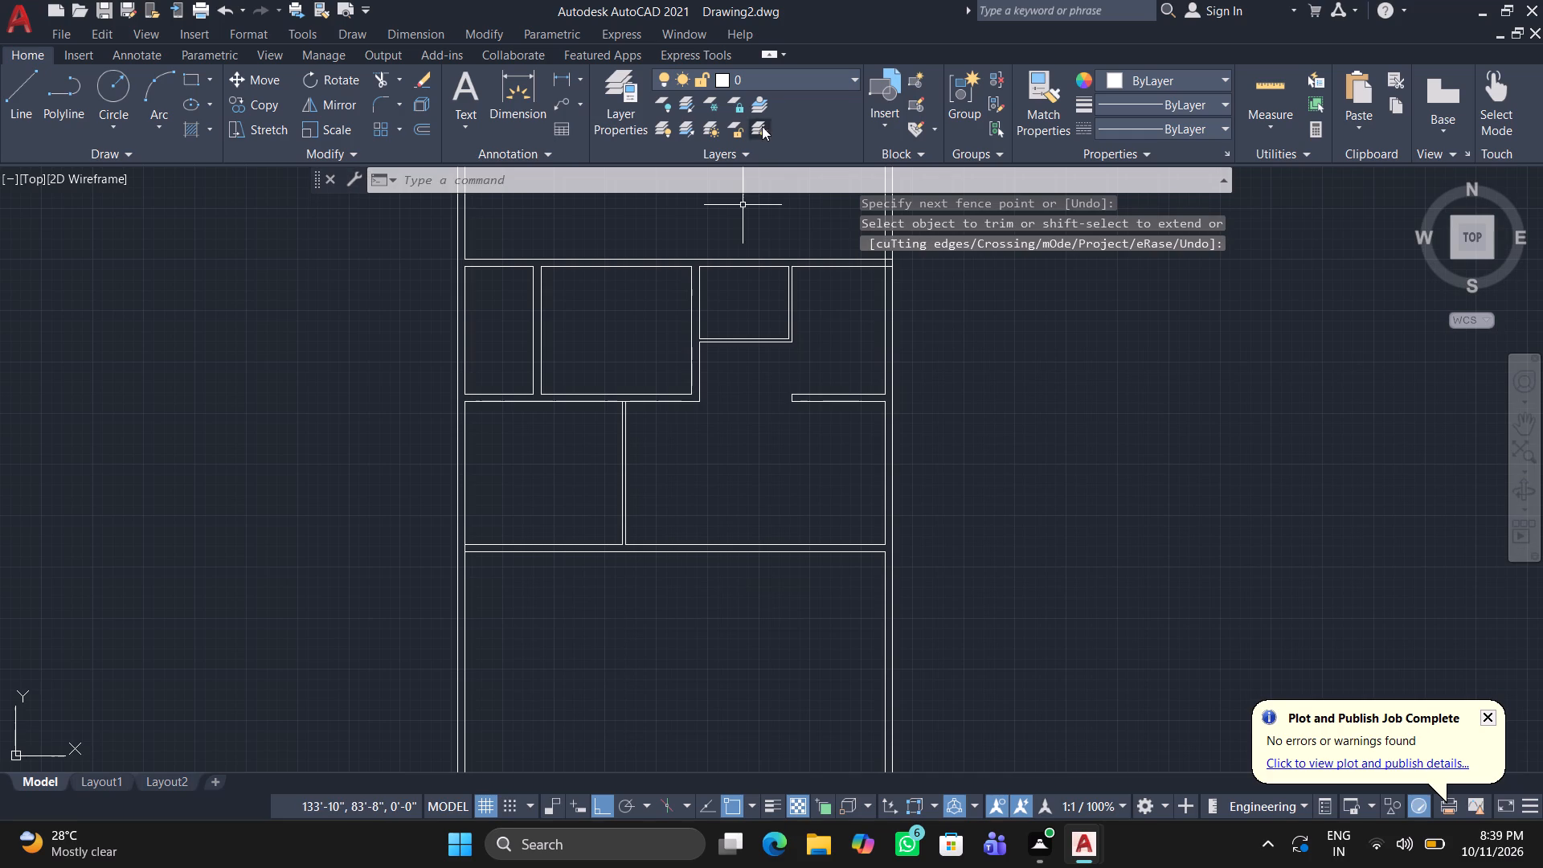
pyautogui.scroll(-1, 604, 42)
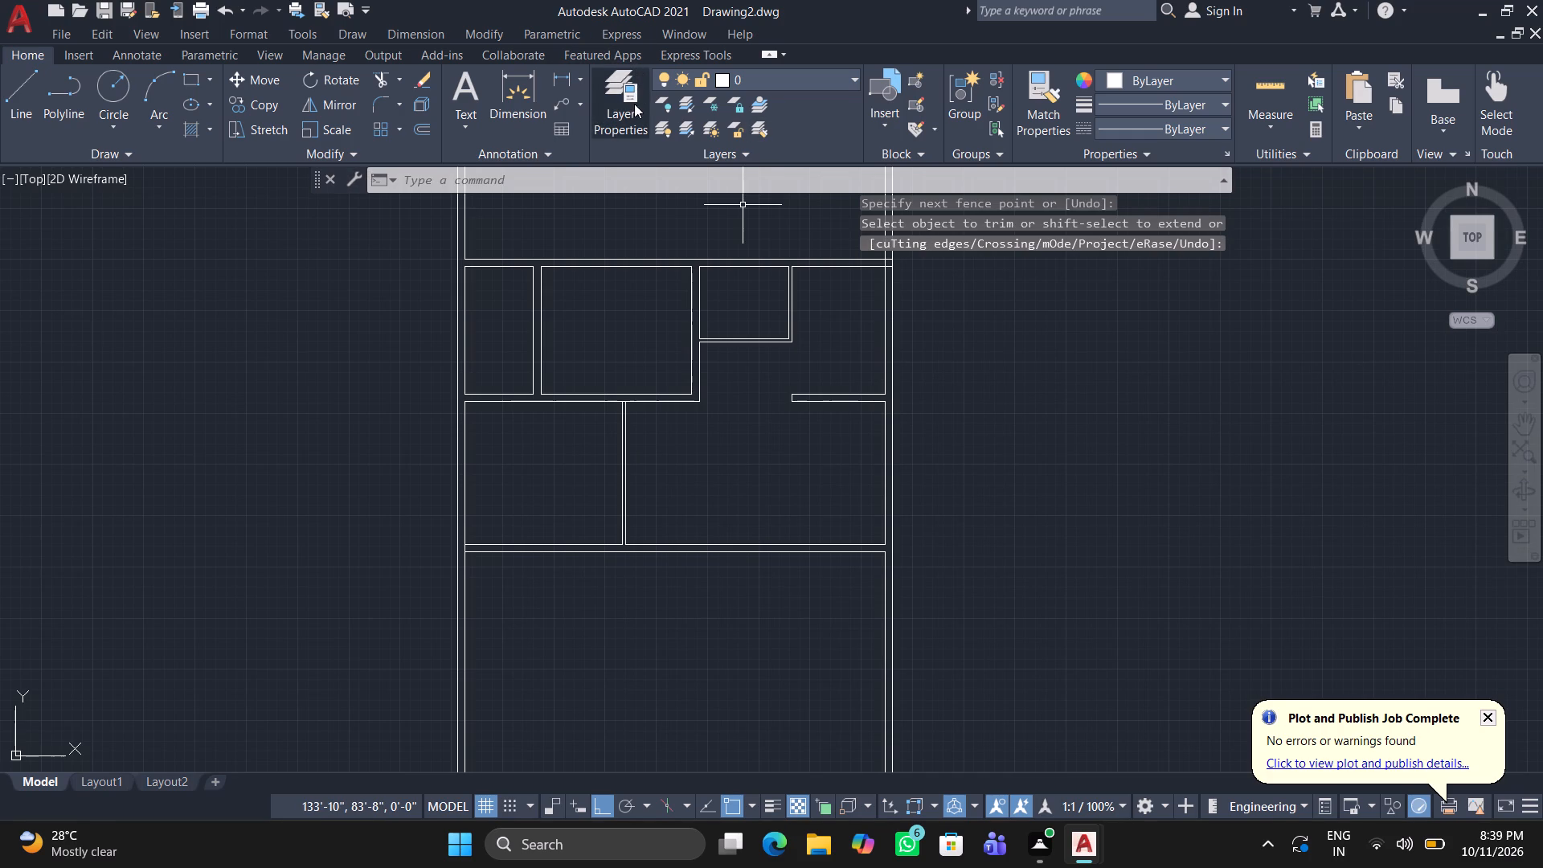
pyautogui.moveTo(595, 362); pyautogui.dragTo(612, 334, button='middle')
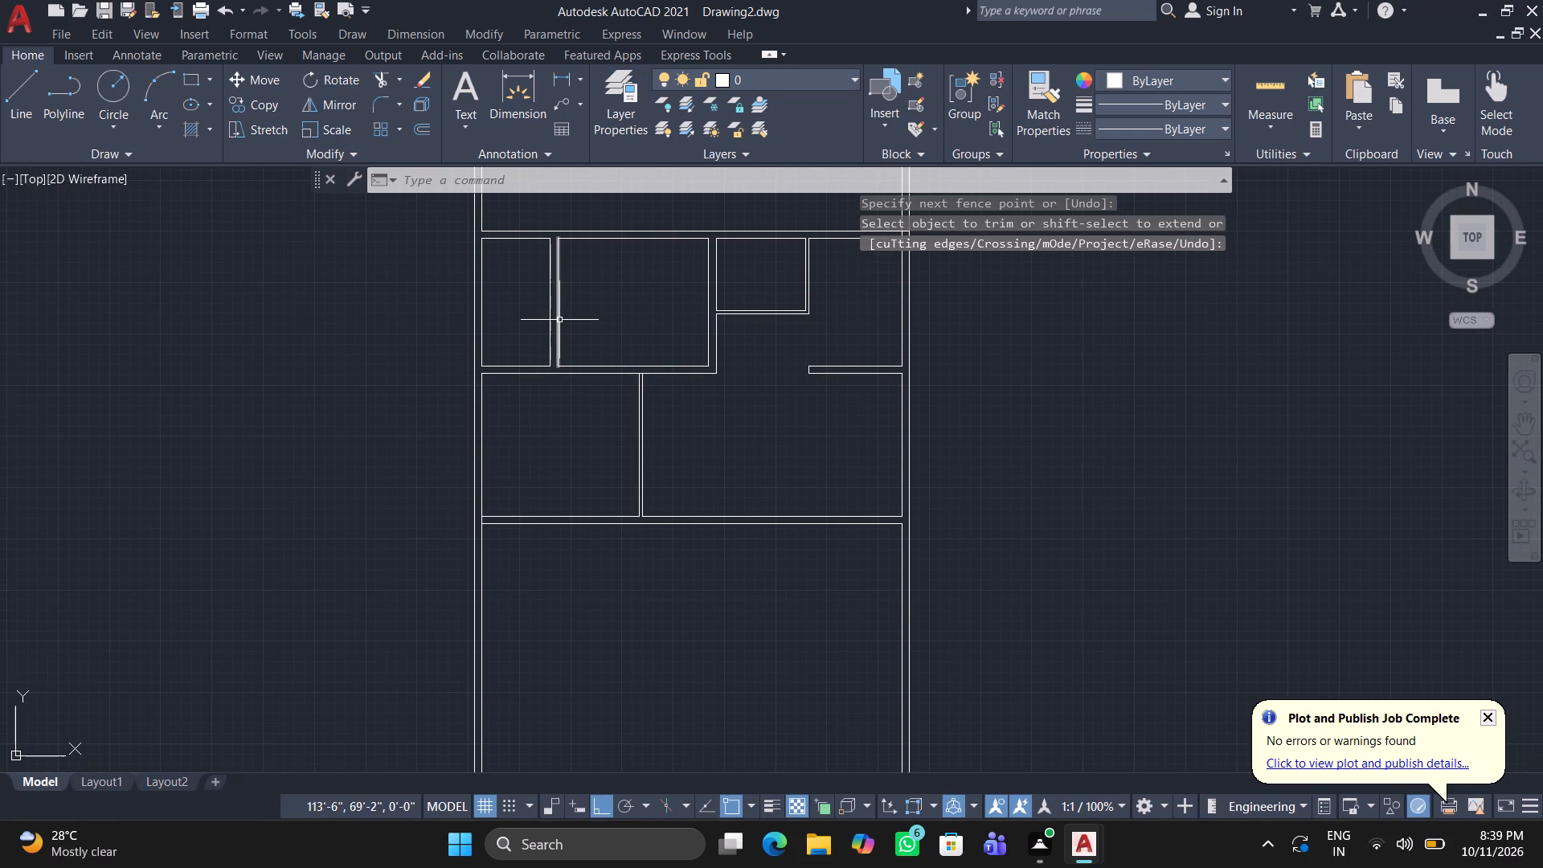
pyautogui.press('o')
pyautogui.press('Return')
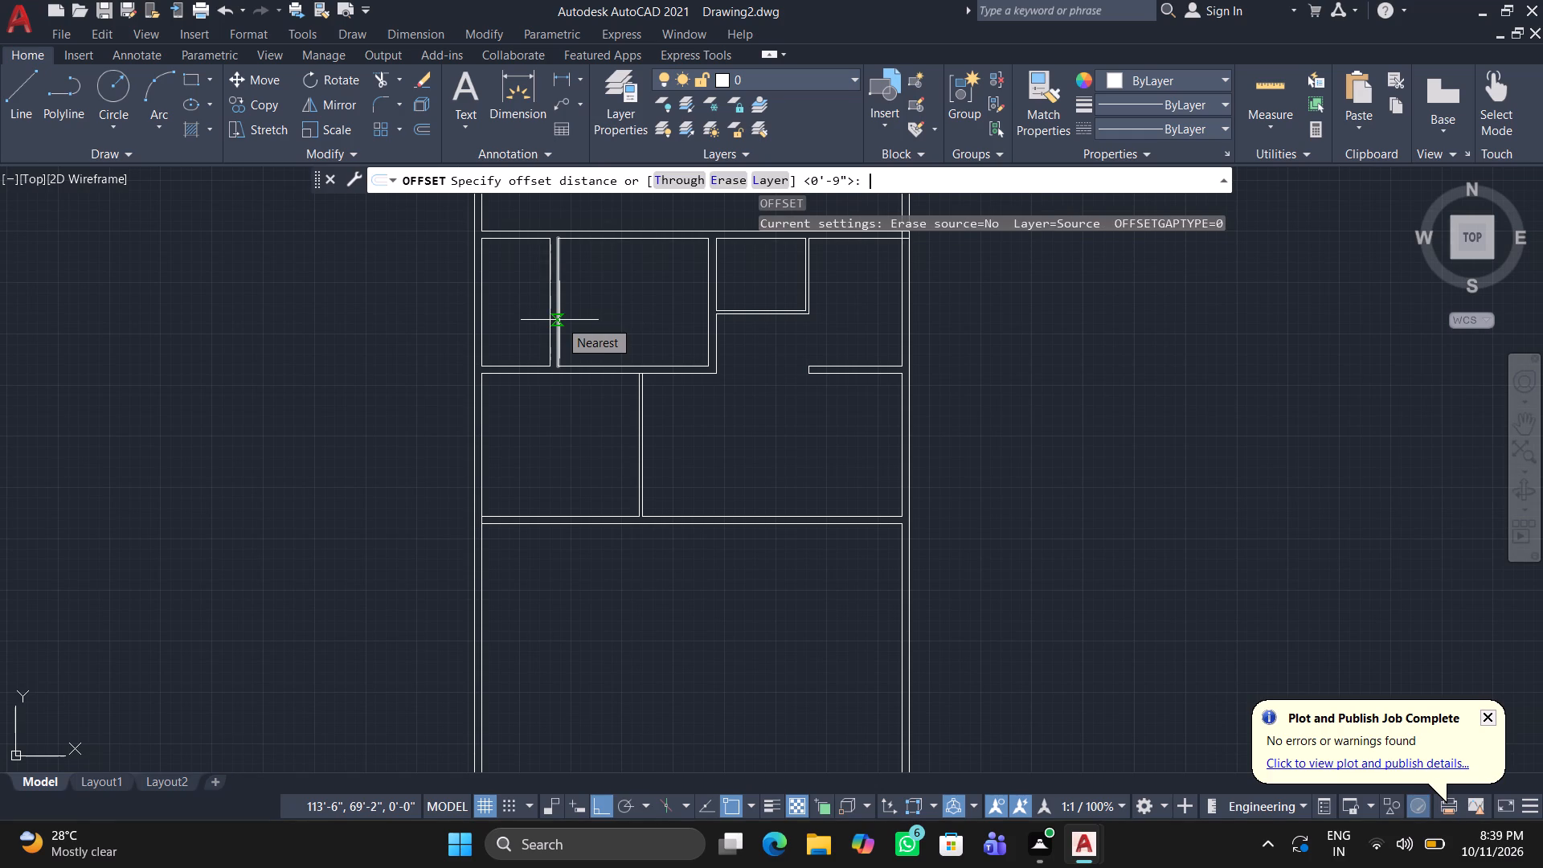
pyautogui.write("6'9")
pyautogui.hotkey('shift', '"')
pyautogui.press('Return')
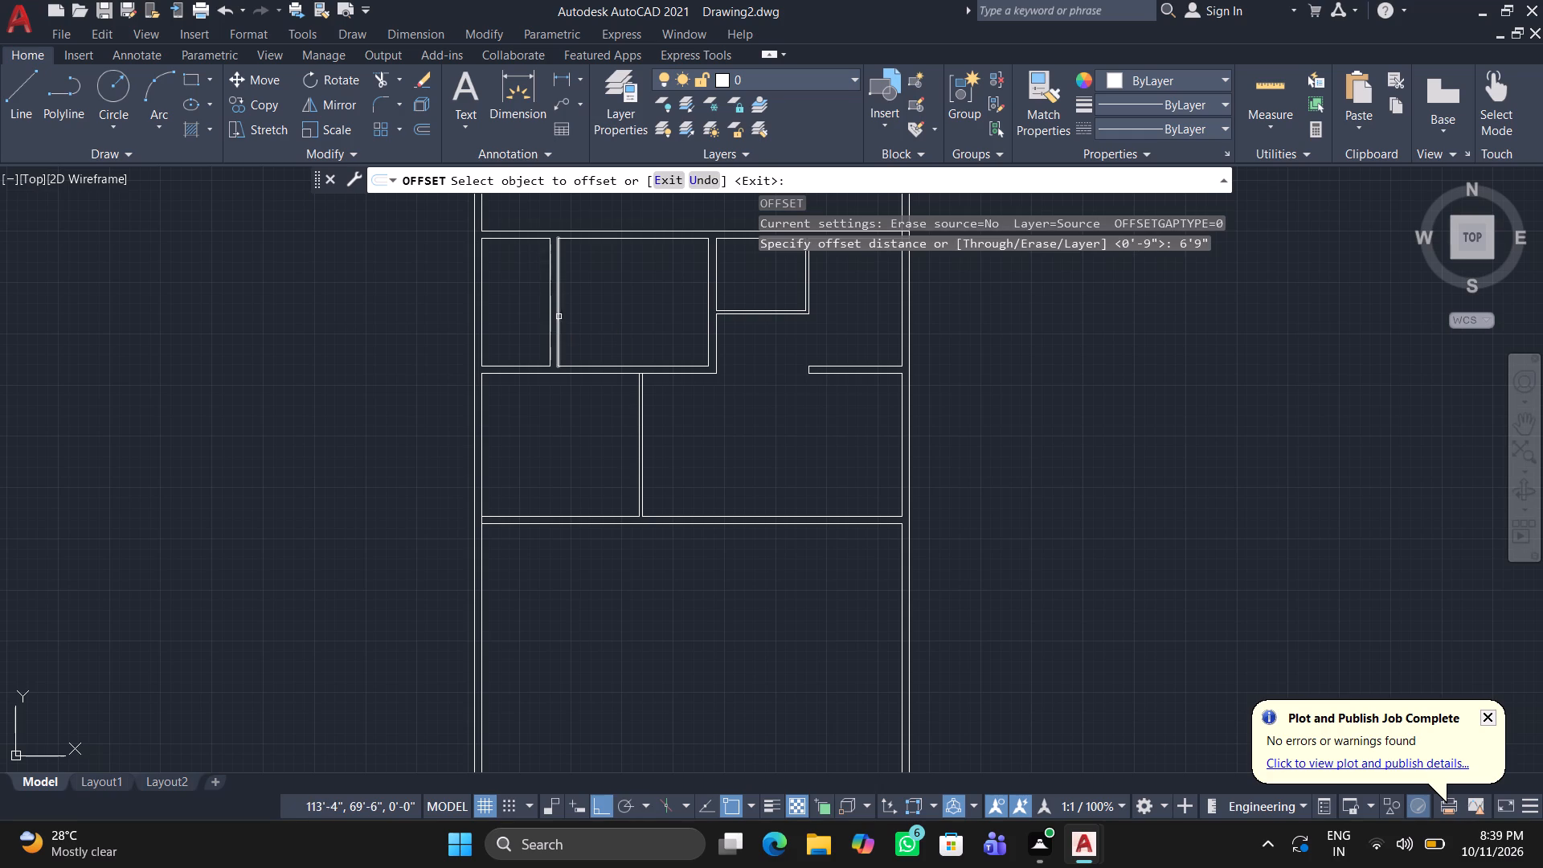
pyautogui.scroll(-2, 649, 335)
pyautogui.moveTo(638, 483); pyautogui.dragTo(485, 466, button='middle')
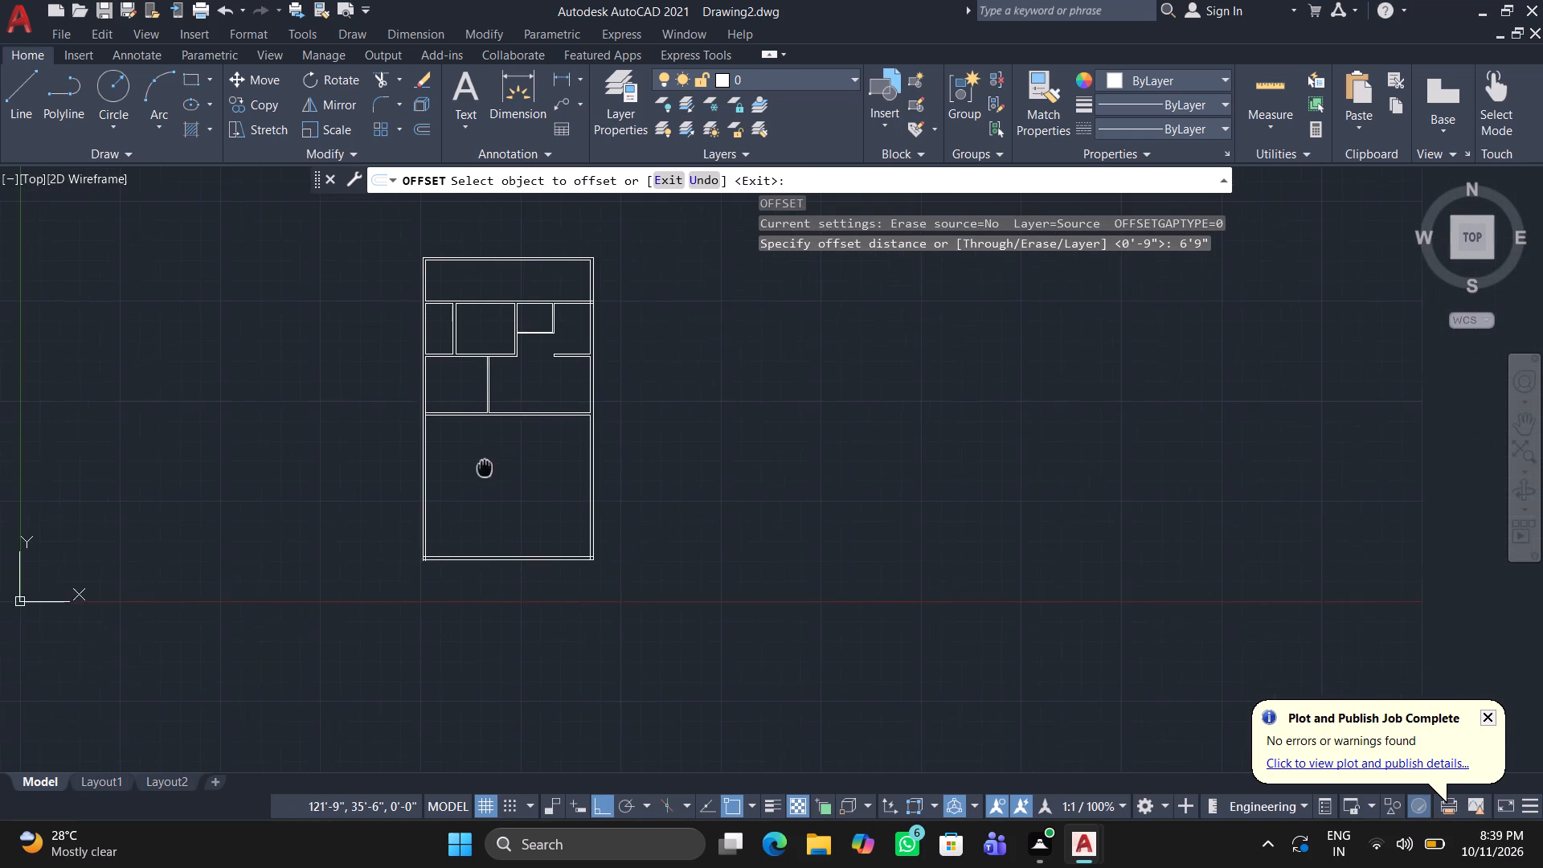
pyautogui.moveTo(485, 466); pyautogui.dragTo(484, 465, button='middle')
pyautogui.scroll(2, 546, 454)
pyautogui.moveTo(653, 387); pyautogui.dragTo(644, 391)
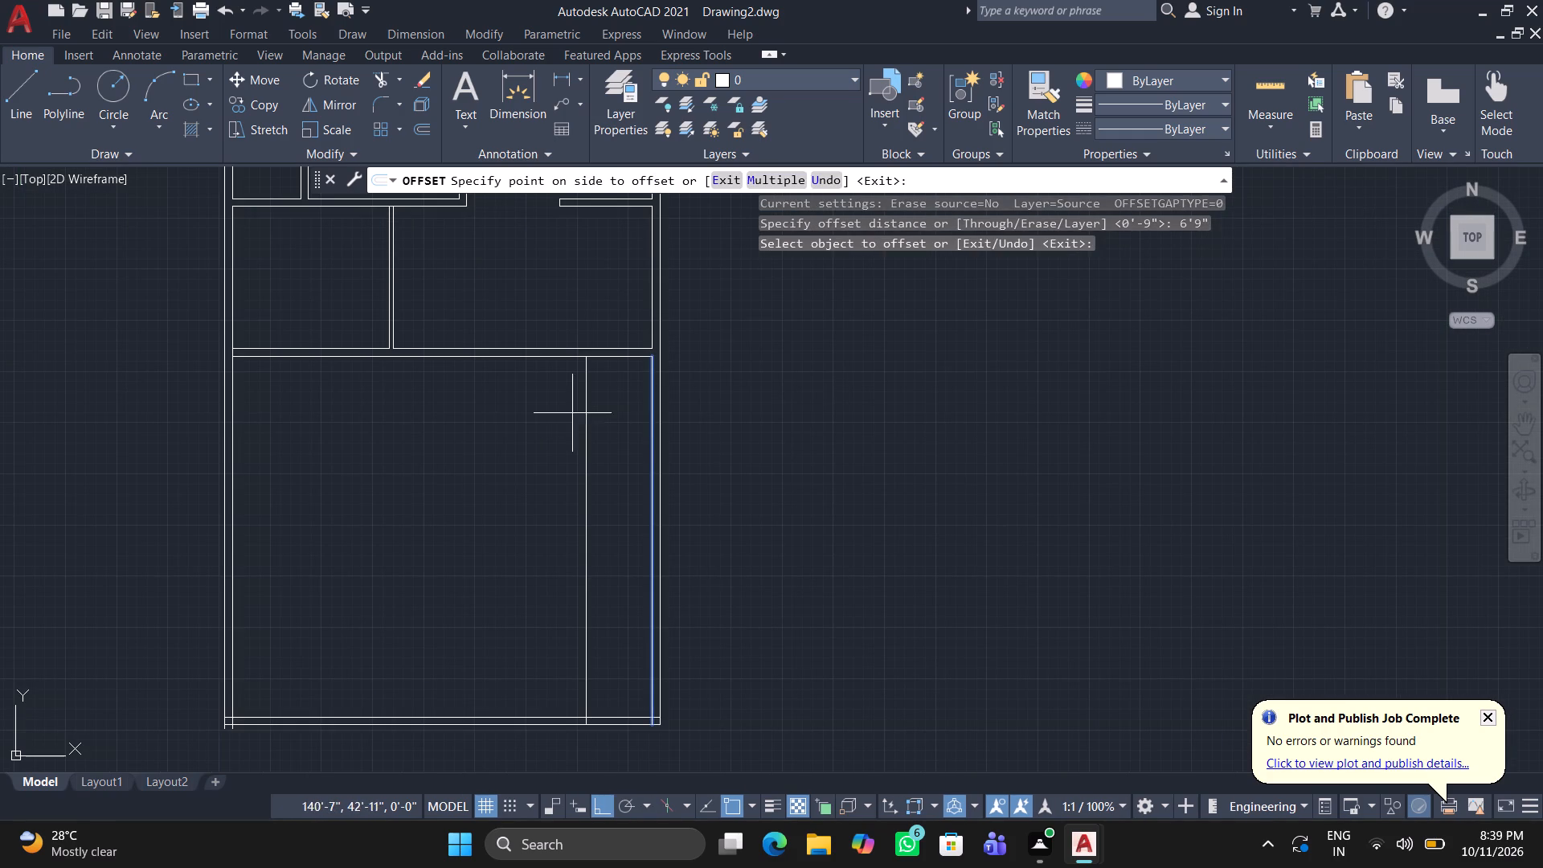
pyautogui.click(550, 421)
pyautogui.press('Return')
# Offset the new vertical line 4.5" to the left to give the partition its thickness.
pyautogui.press('Return')
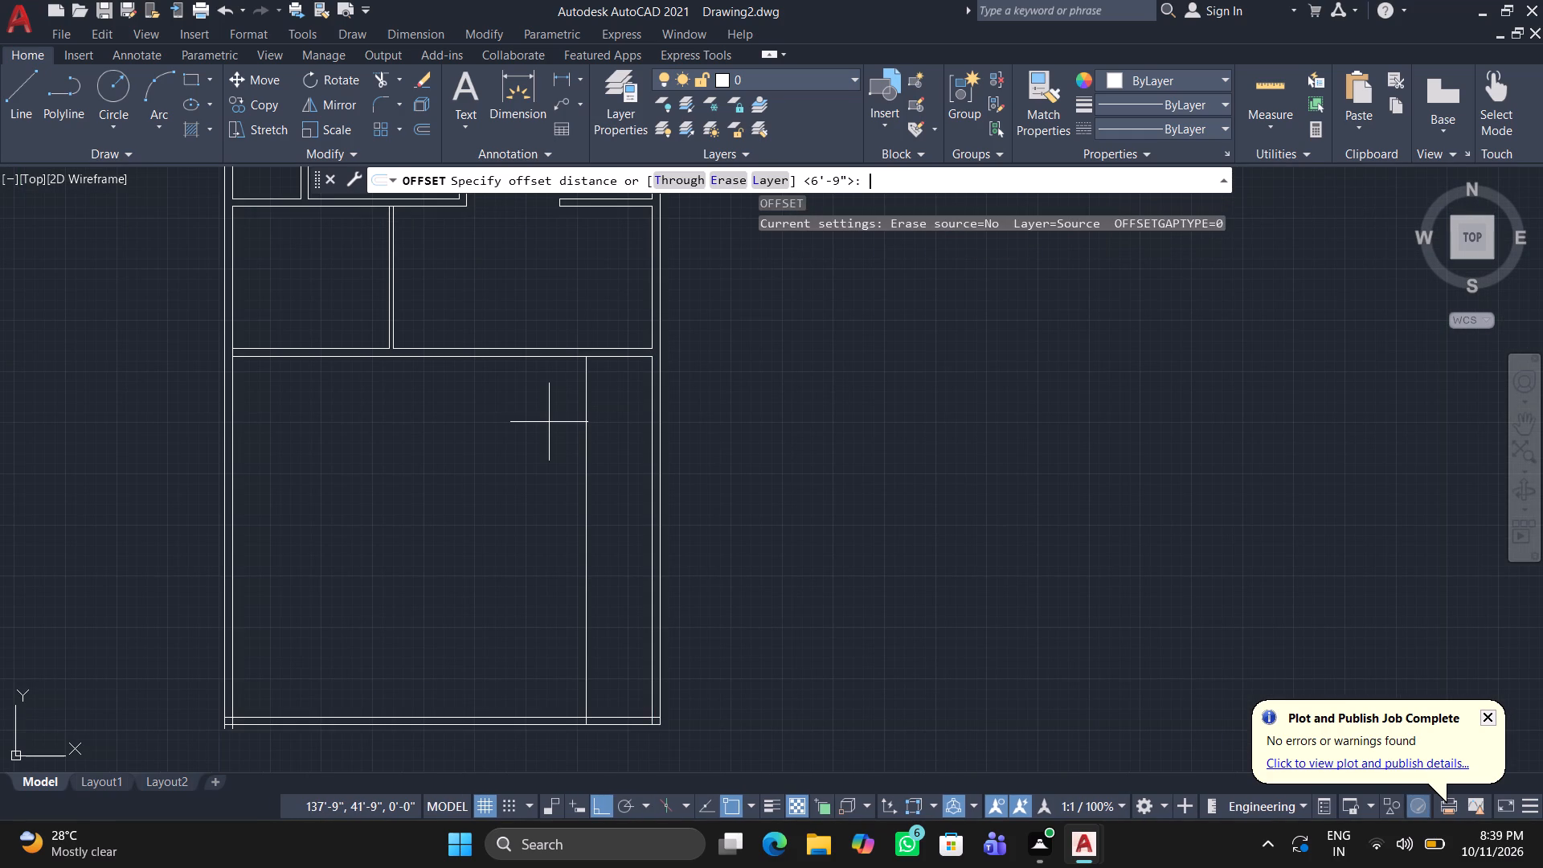
pyautogui.write('4.5"')
pyautogui.press('Return')
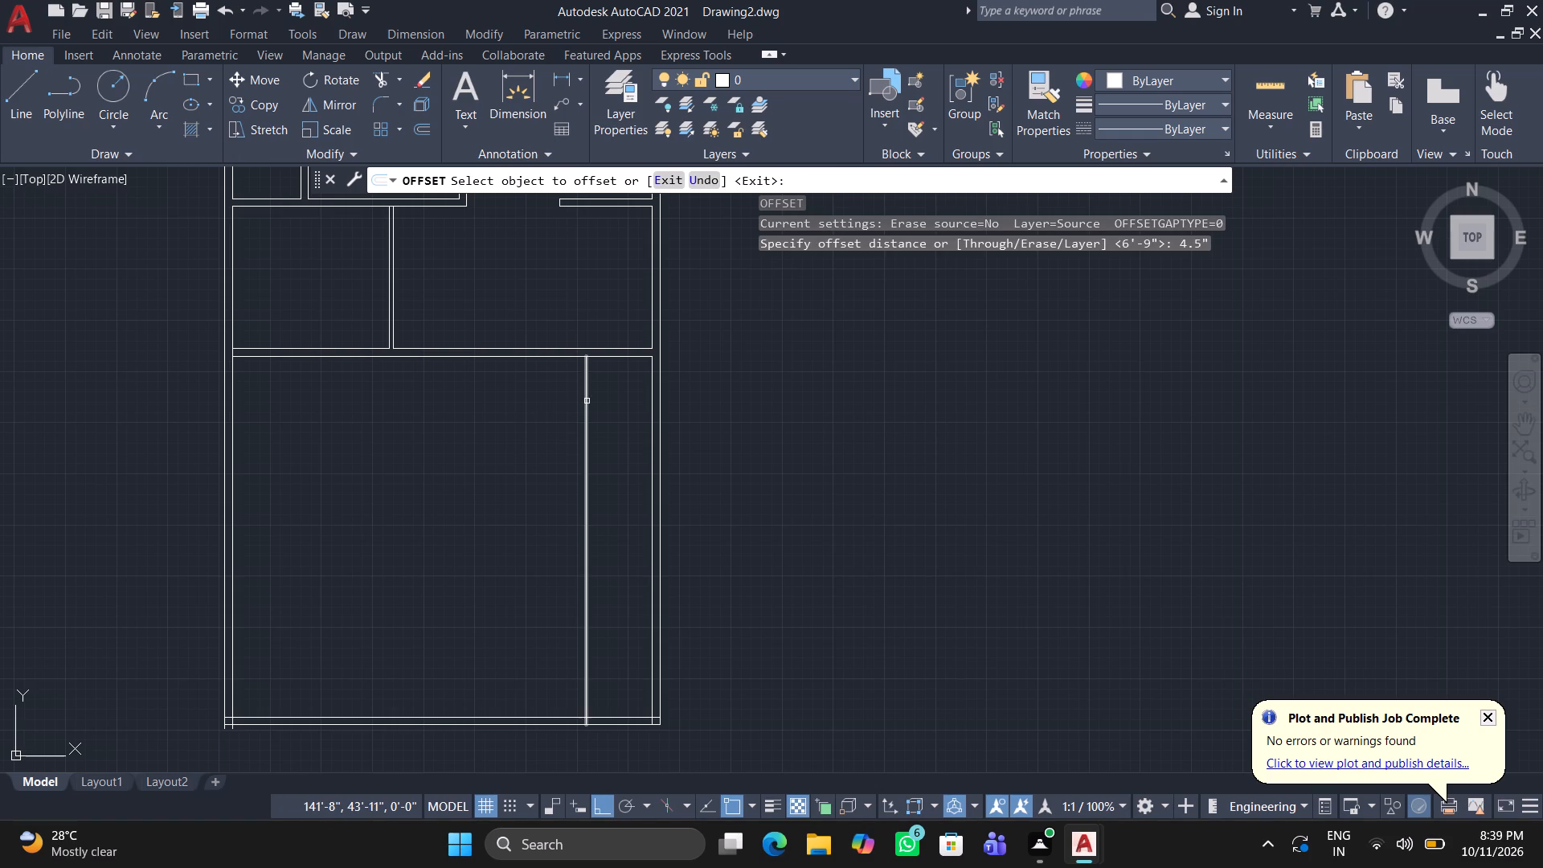
pyautogui.moveTo(585, 400); pyautogui.dragTo(561, 399)
pyautogui.click(534, 399)
pyautogui.press('Return')
# Offset the left face of the new 4.5" partition 12'9" to the left.
pyautogui.press('Return')
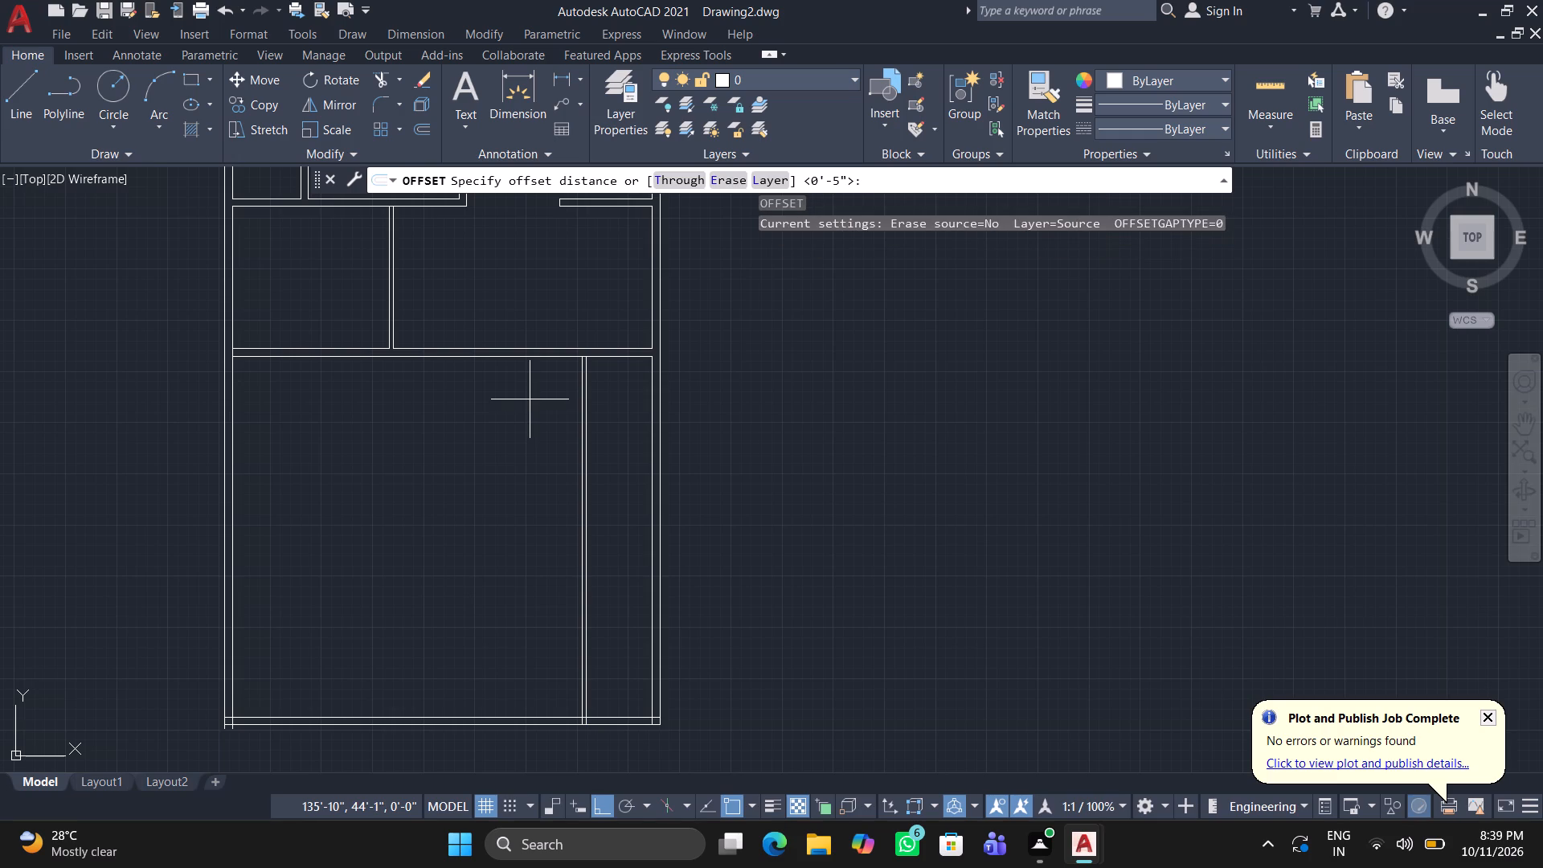
pyautogui.write('12')
pyautogui.press("'")
pyautogui.write('9"')
pyautogui.press('Return')
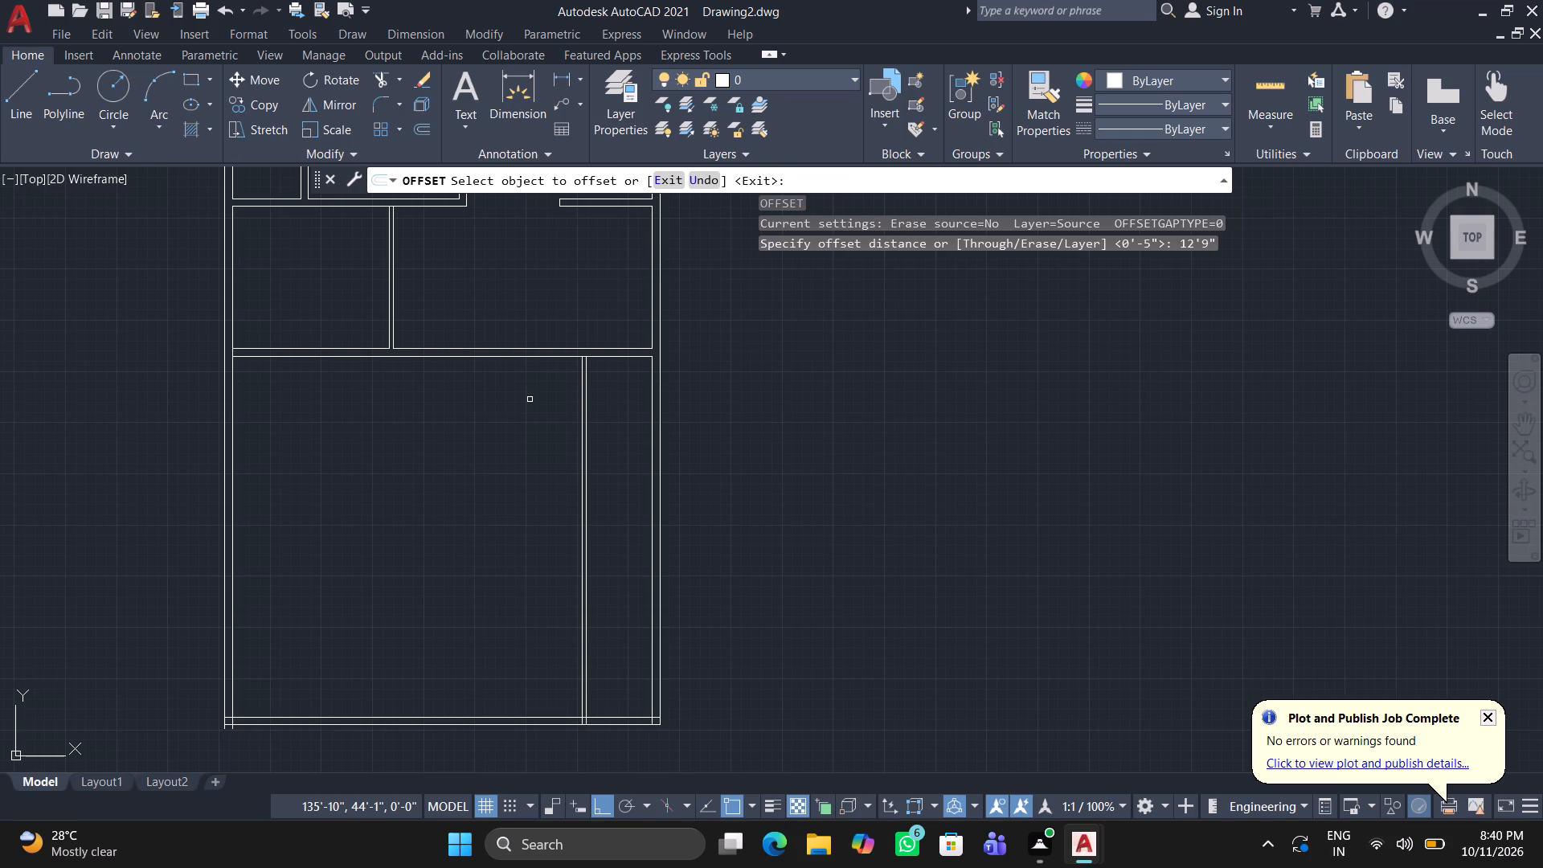
pyautogui.scroll(2, 575, 389)
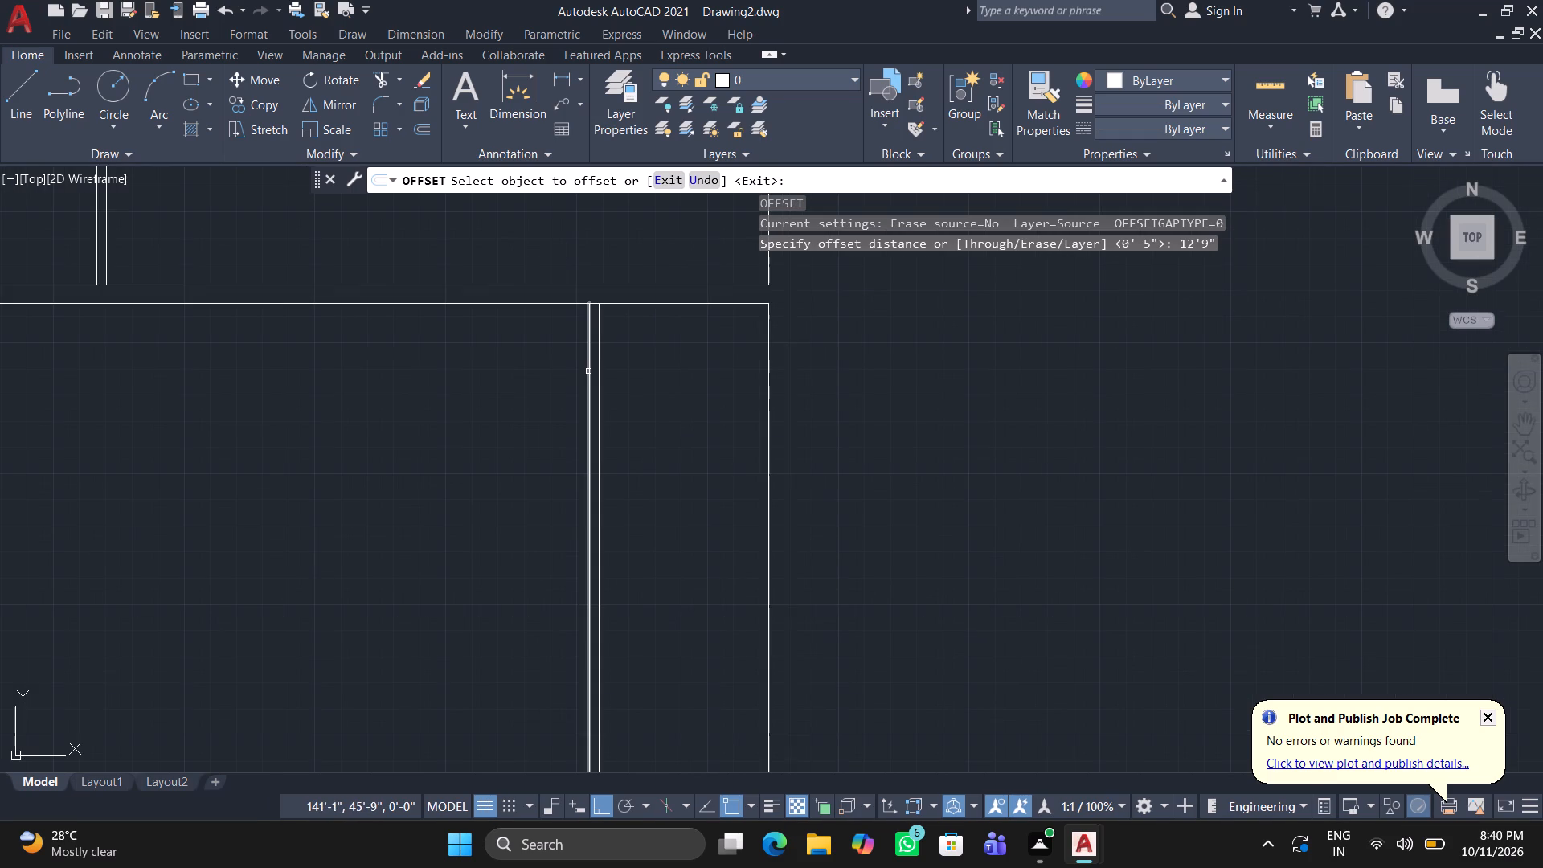
pyautogui.click(587, 371)
pyautogui.click(367, 407)
pyautogui.press('Return')
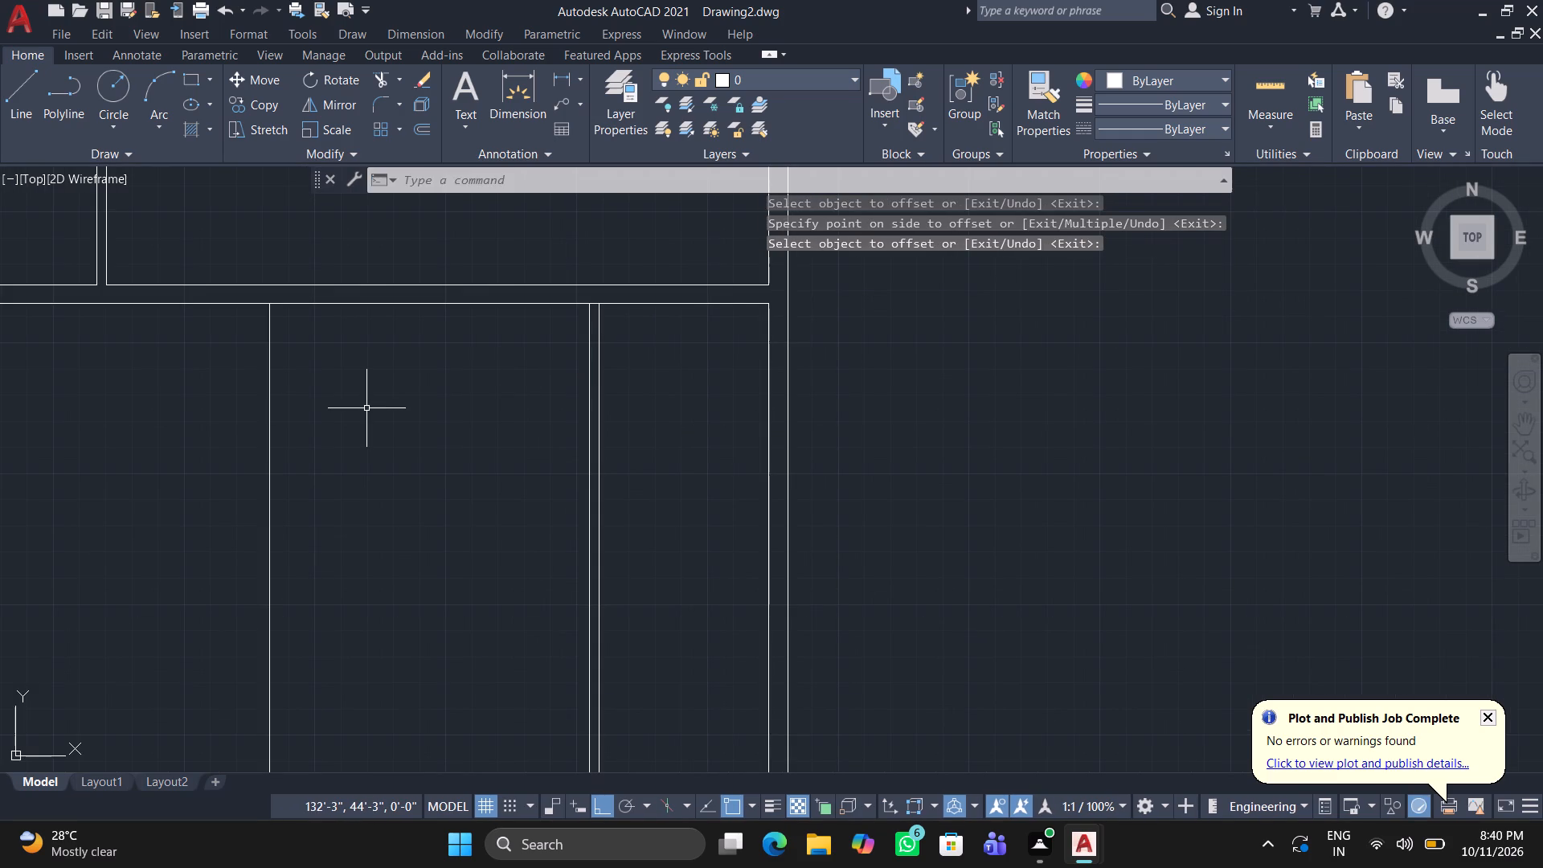
# Offset the line 12'9" from the partition by 9" to the left to form a vertical wall.
pyautogui.press('space')
pyautogui.write('4.')
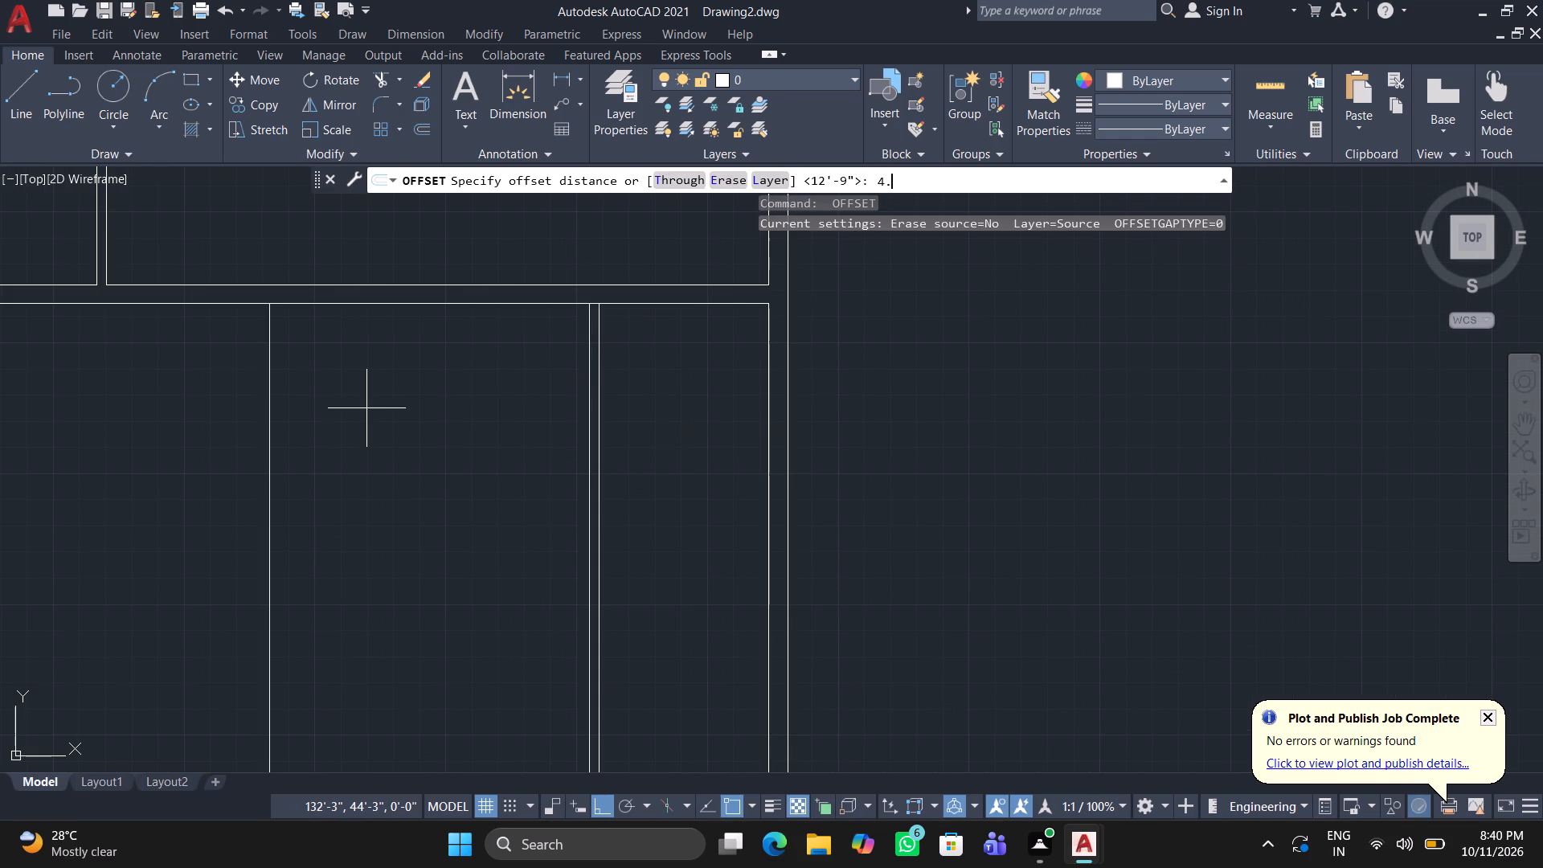
pyautogui.press('BackSpace')
pyautogui.press('BackSpace')
pyautogui.press('BackSpace')
pyautogui.press('-')
pyautogui.press('BackSpace')
pyautogui.write('9"')
pyautogui.press('Return')
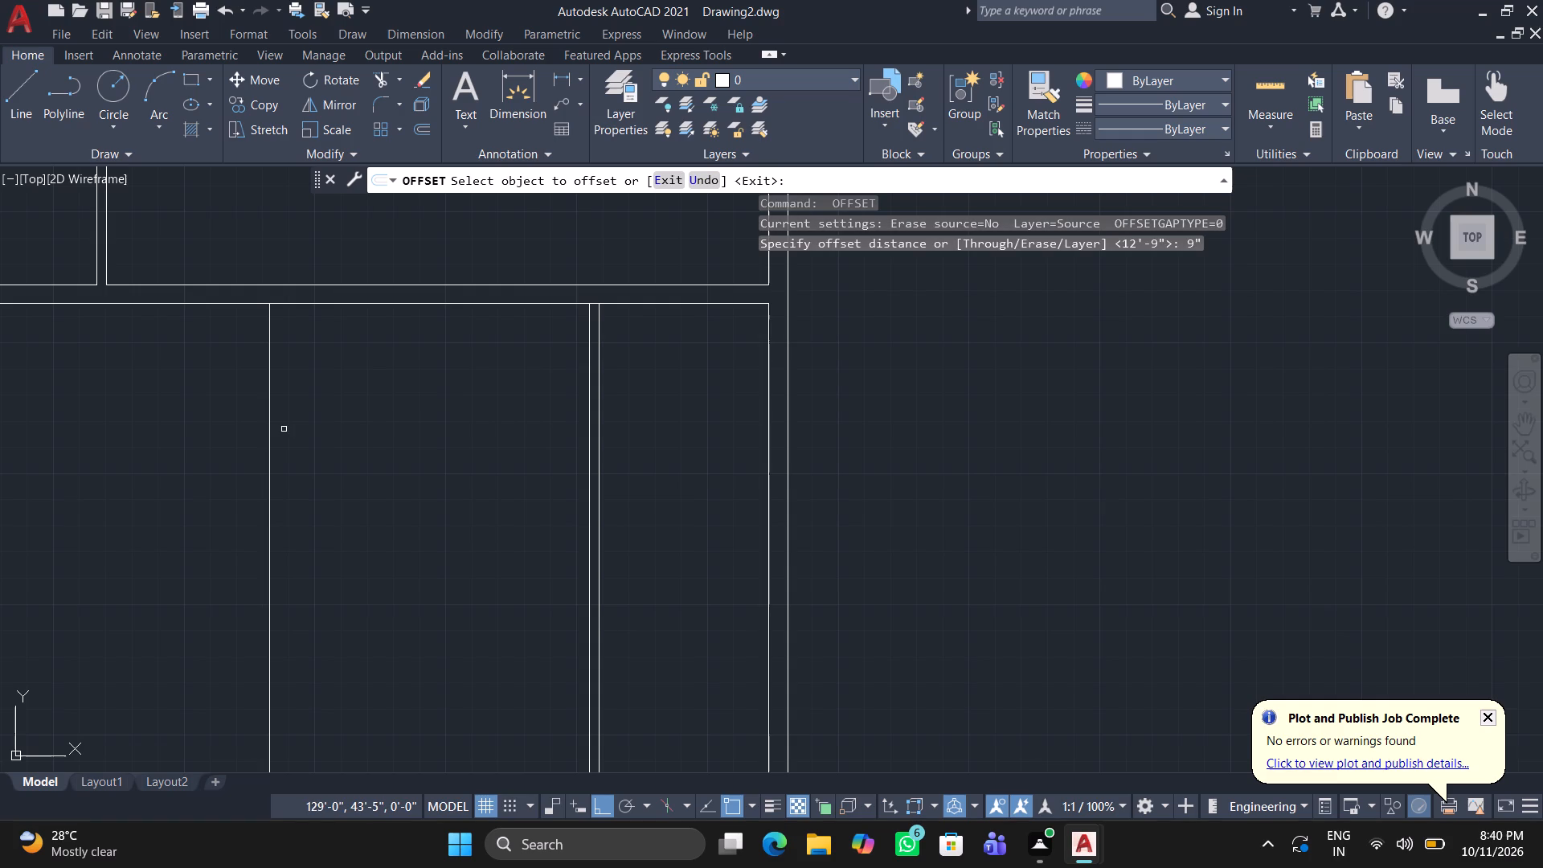
pyautogui.click(268, 425)
pyautogui.click(166, 424)
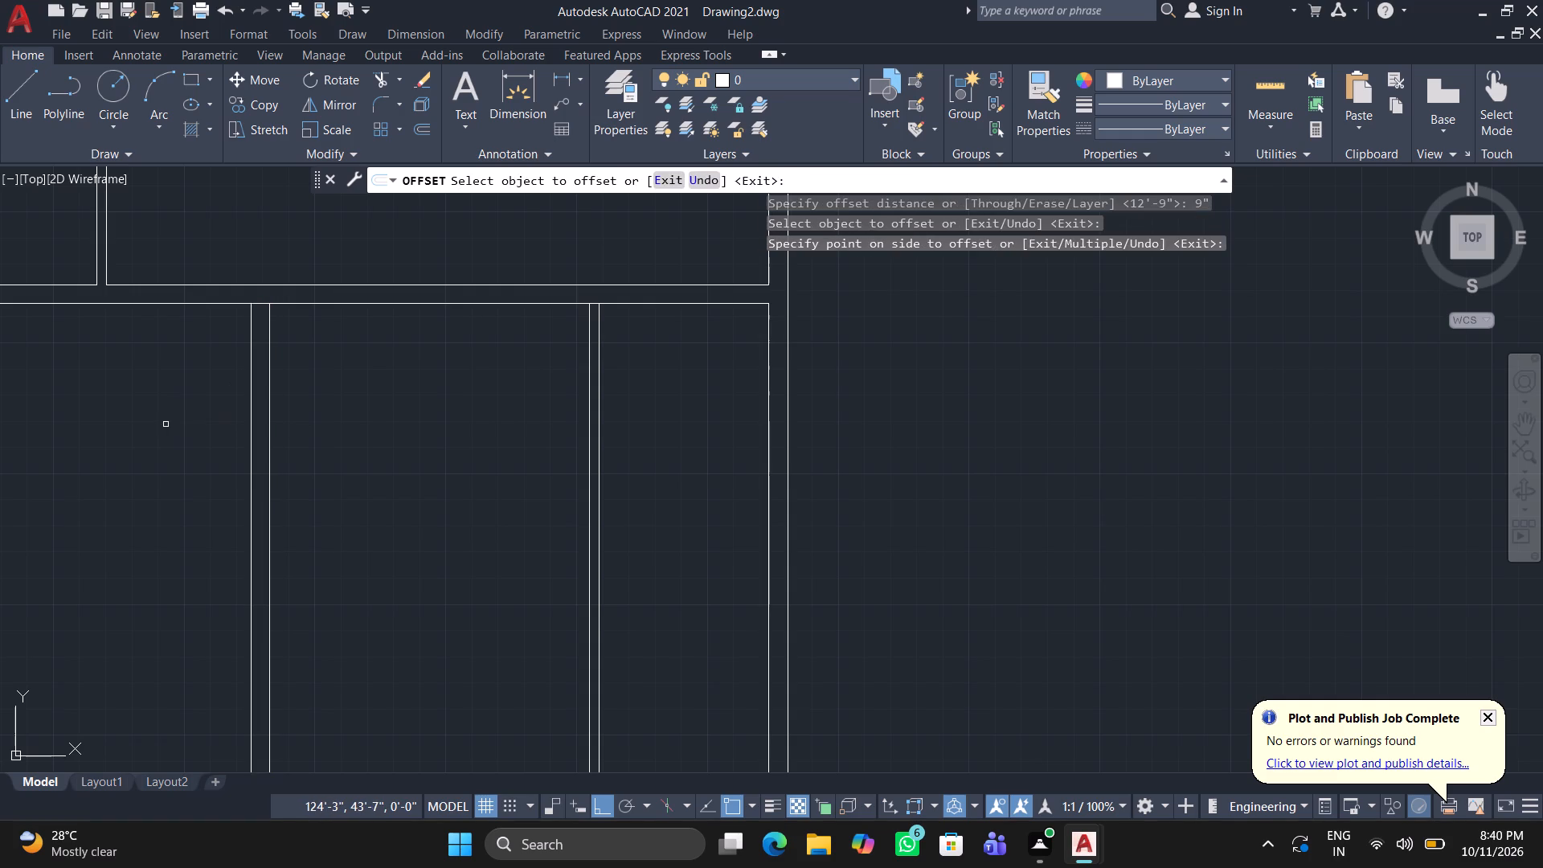
pyautogui.press('Return')
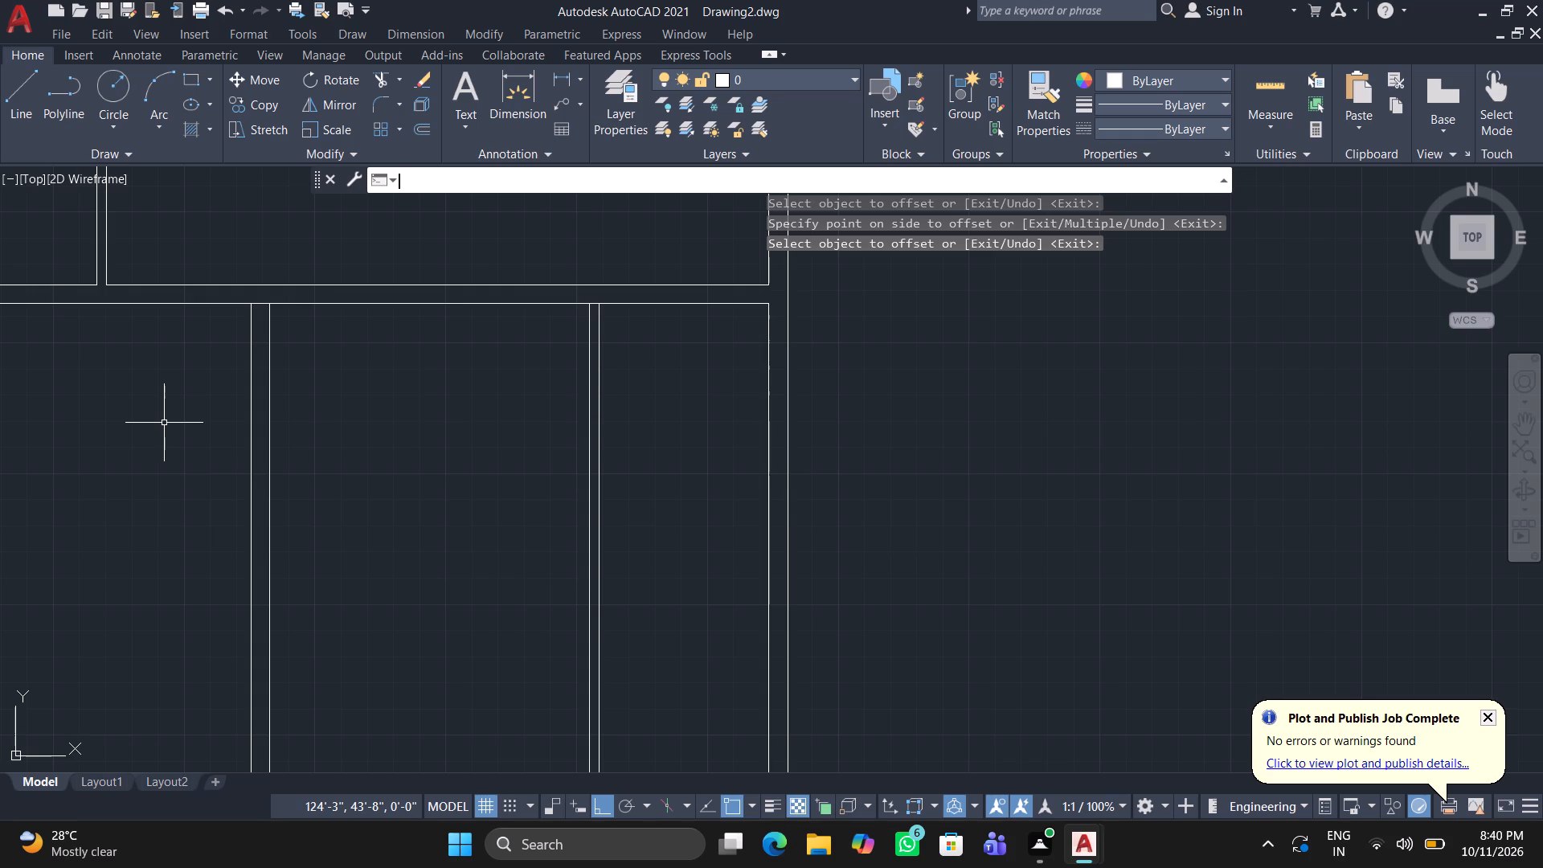
# Offset the left face of the new 9" vertical wall 6' to the left.
pyautogui.press('Return')
pyautogui.scroll(-1, 203, 420)
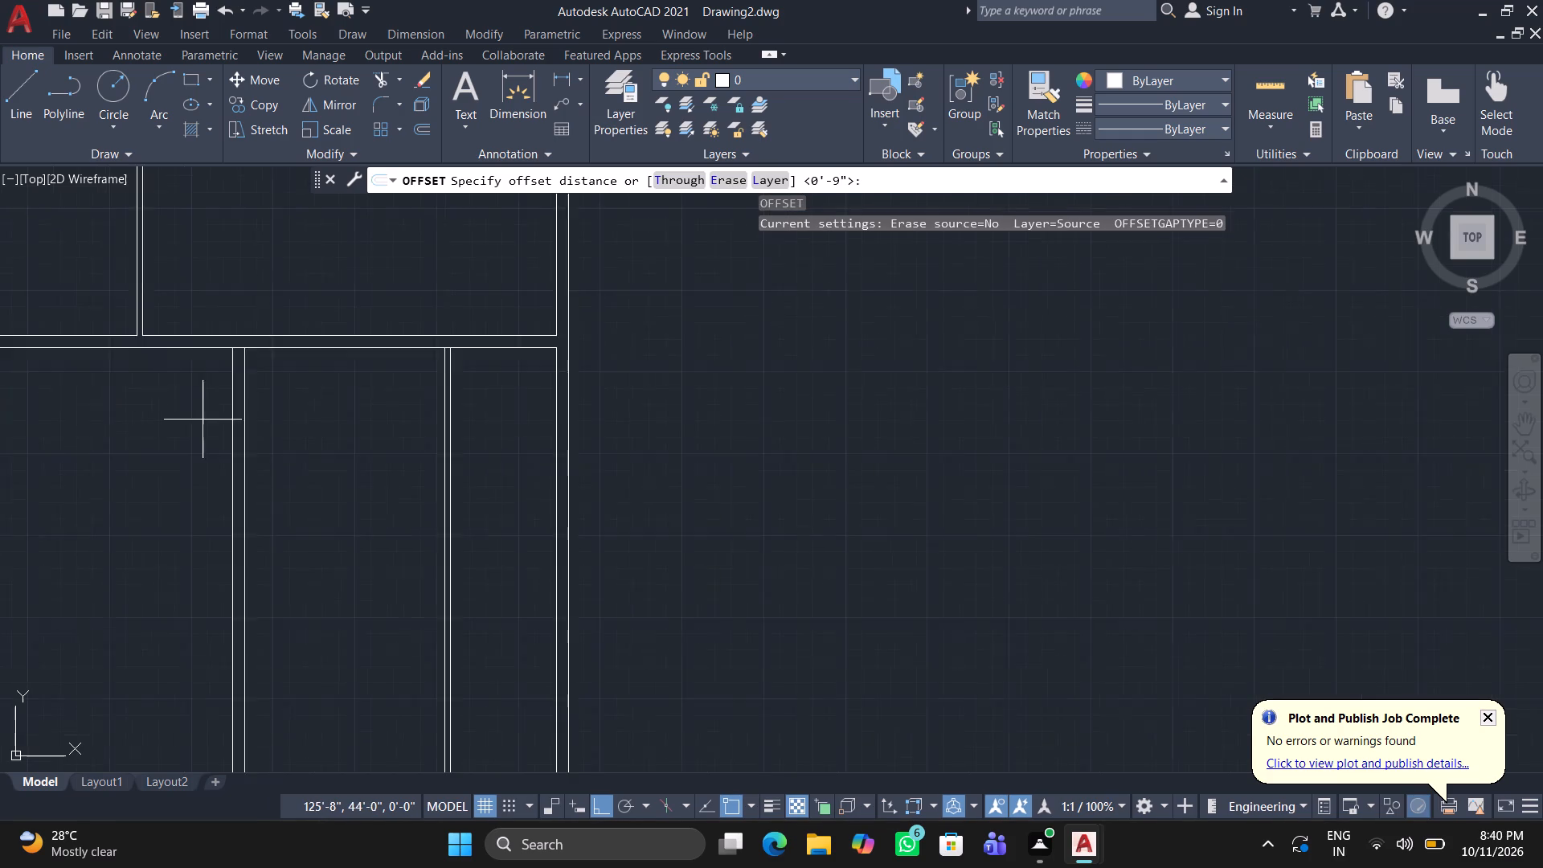
pyautogui.scroll(-1, 203, 420)
pyautogui.moveTo(203, 434); pyautogui.dragTo(502, 415, button='middle')
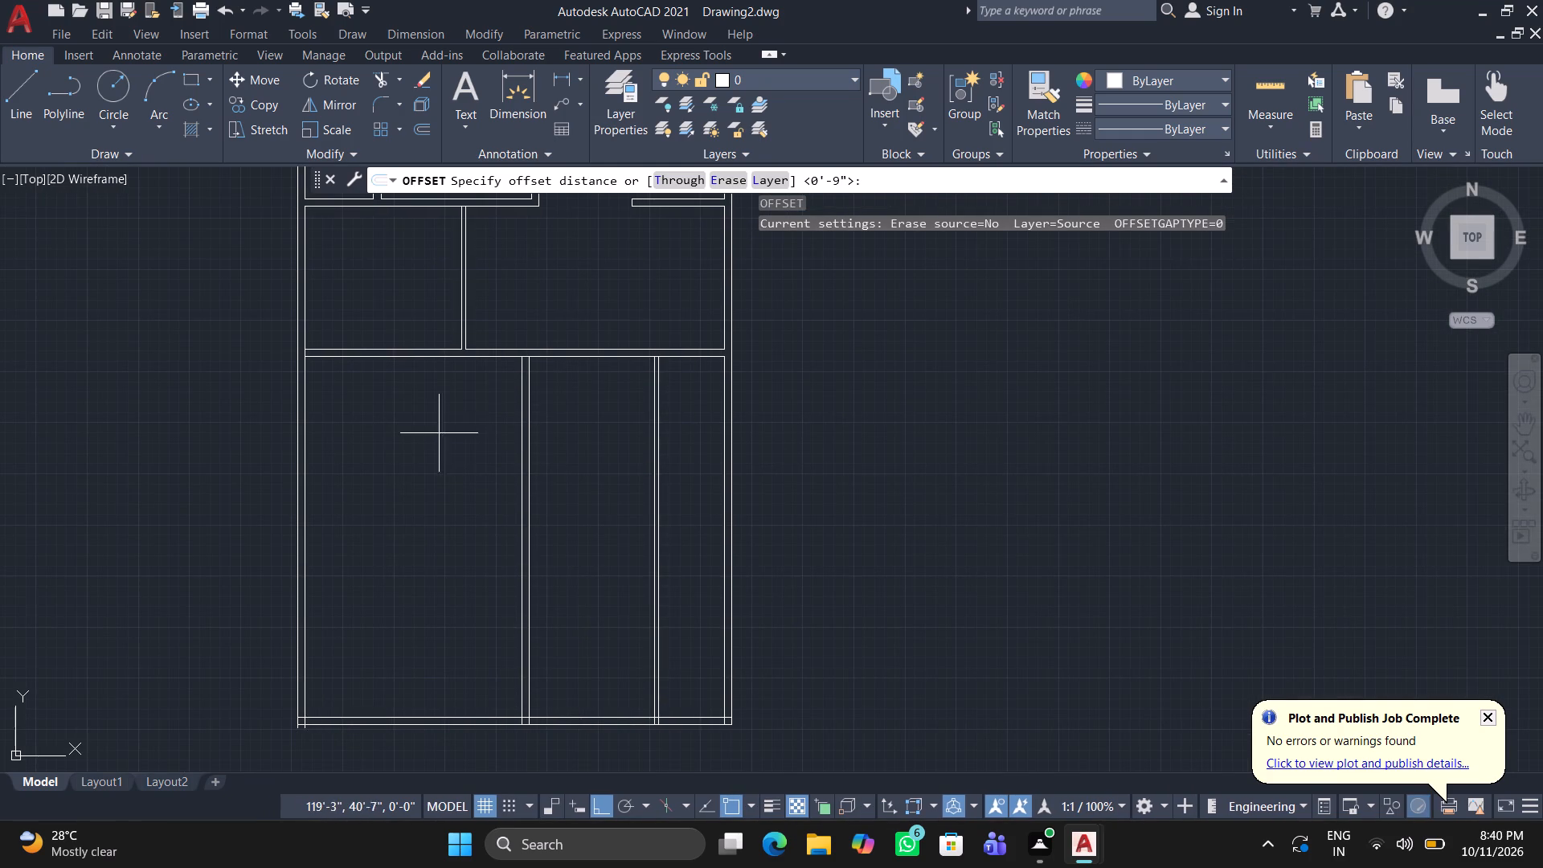
pyautogui.scroll(2, 436, 430)
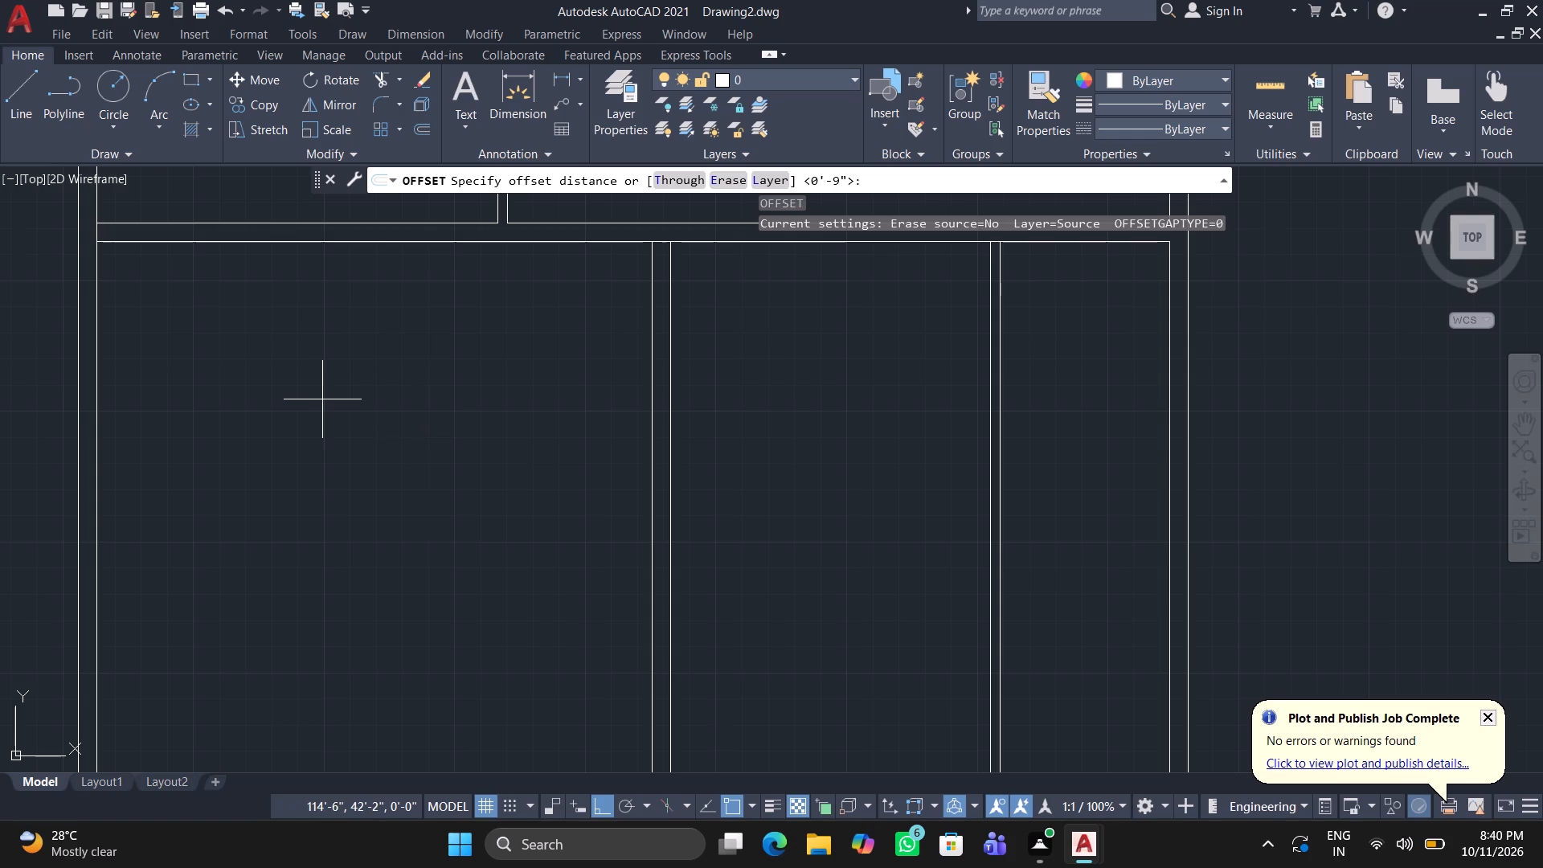
pyautogui.press('o')
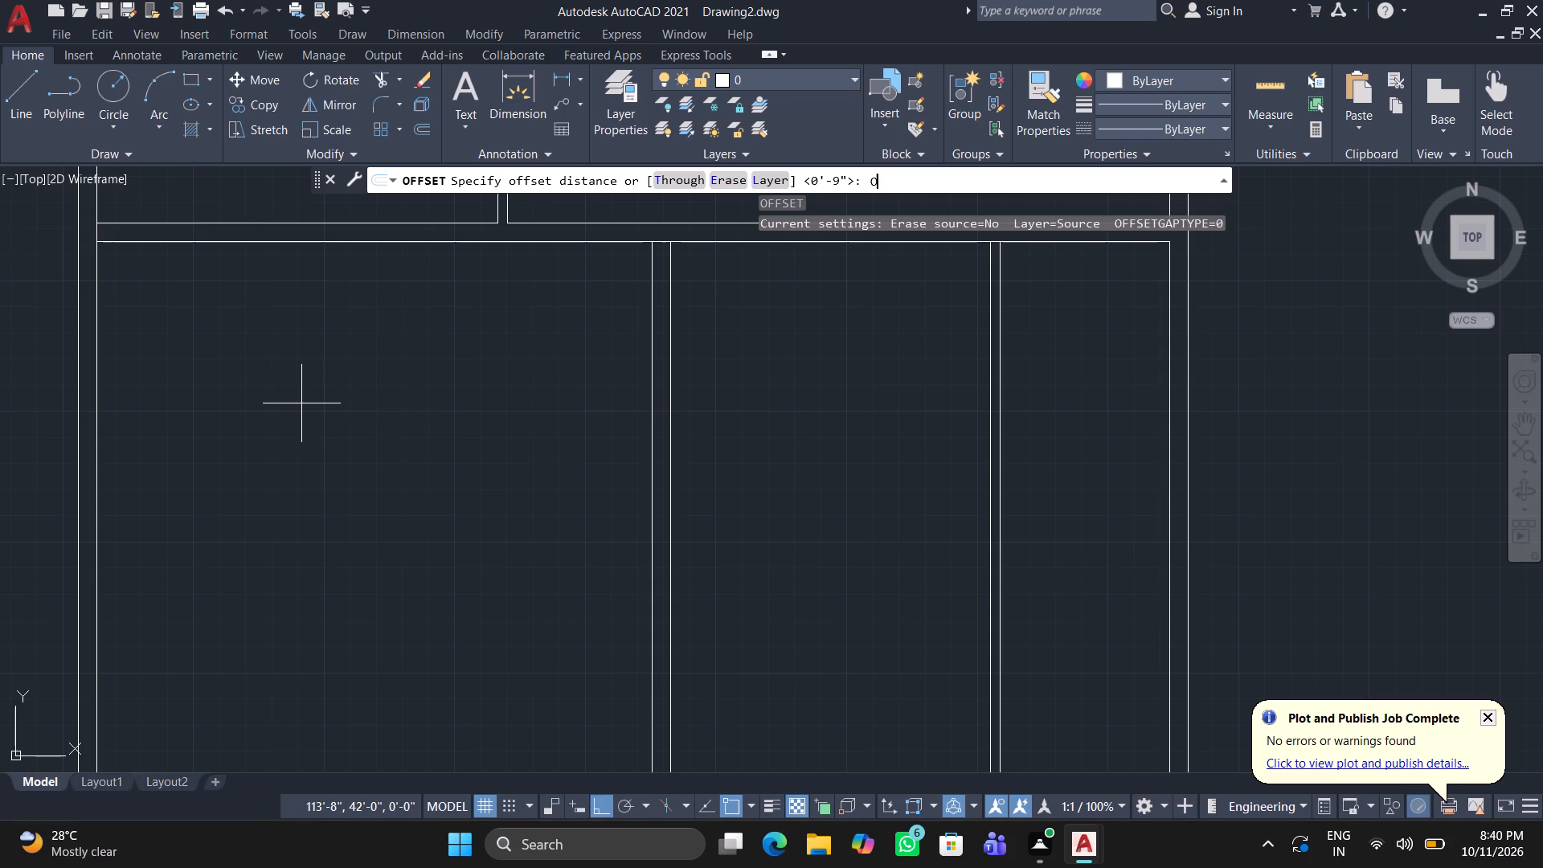
pyautogui.press('Return')
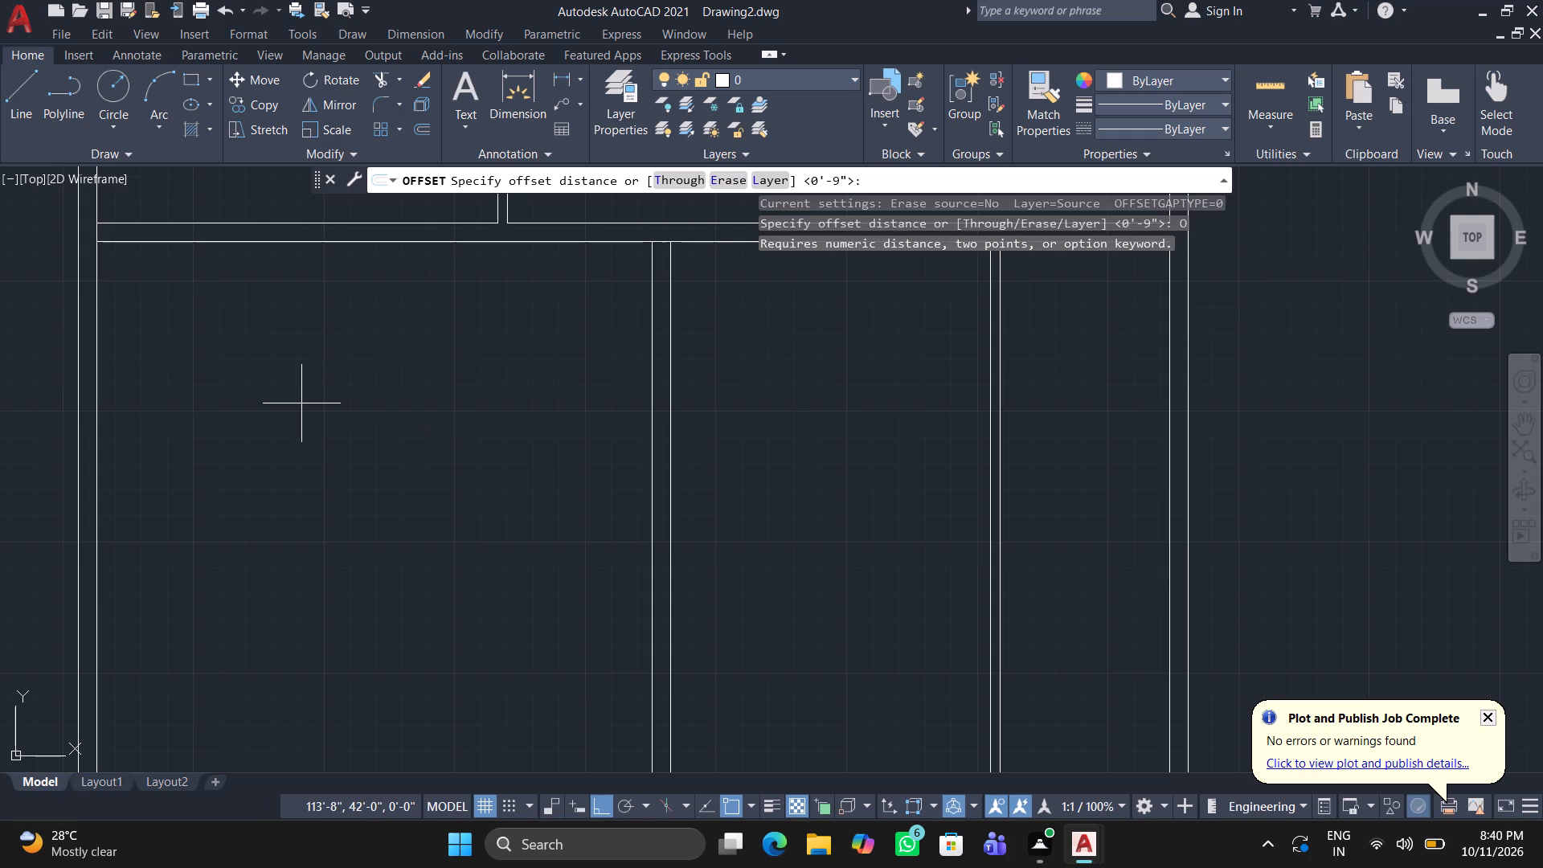
pyautogui.write("6'")
pyautogui.press('Return')
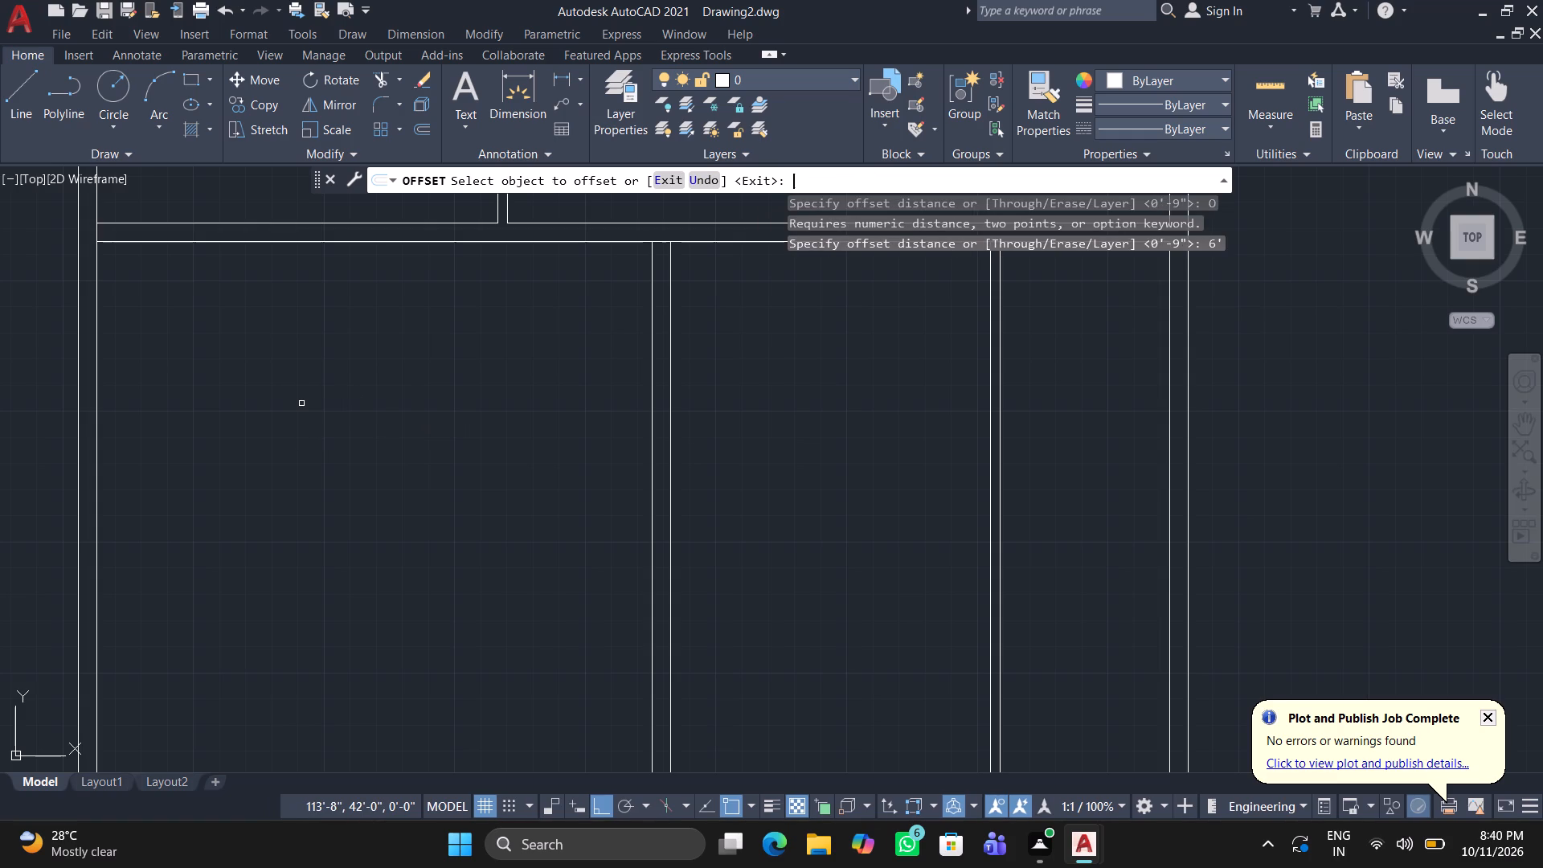
pyautogui.moveTo(650, 299); pyautogui.dragTo(624, 301)
pyautogui.click(558, 323)
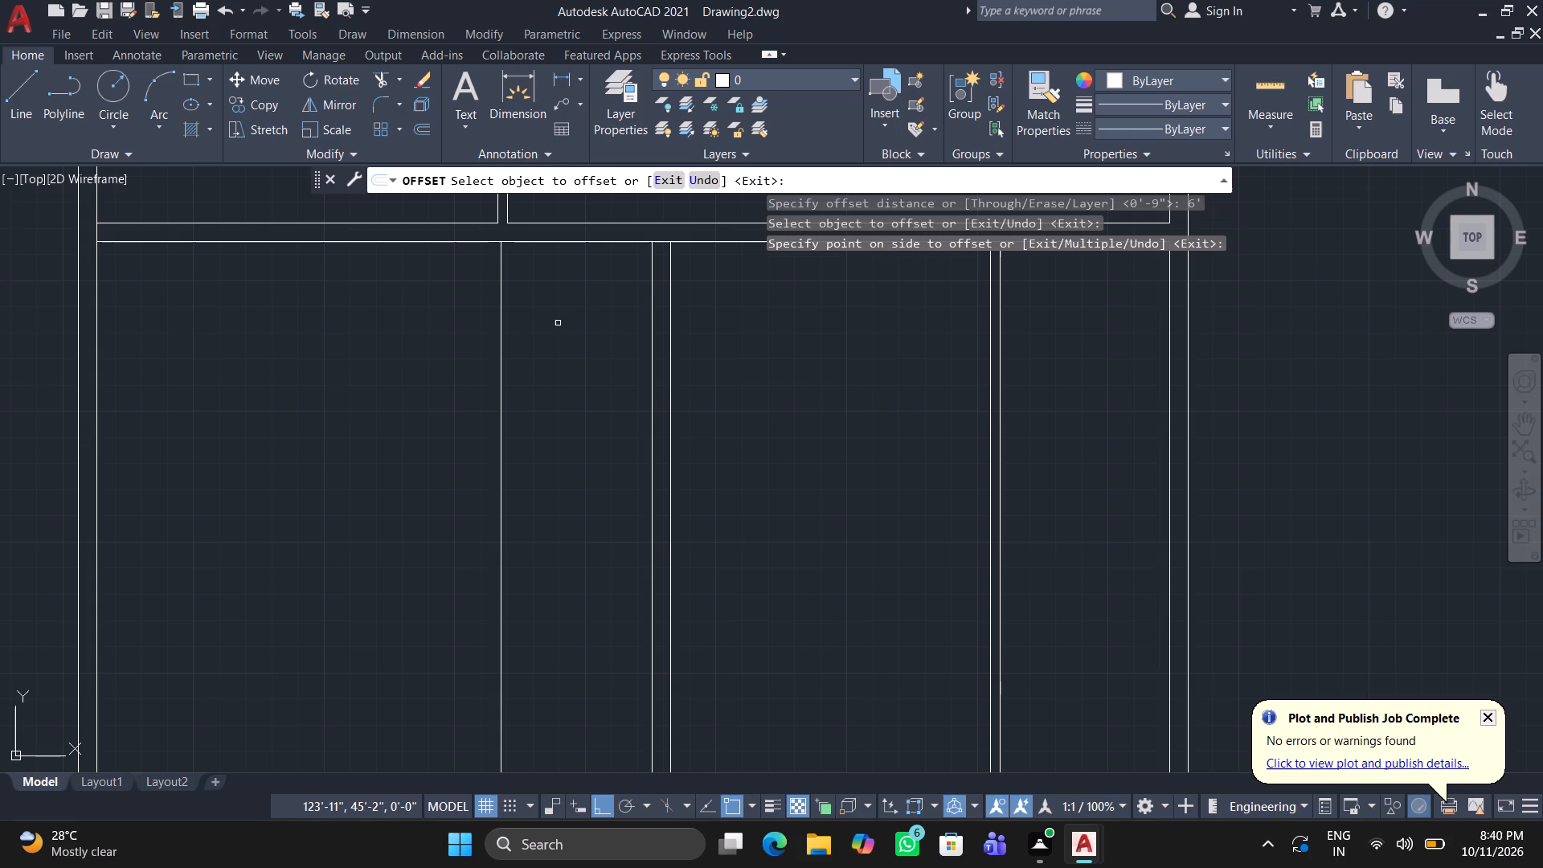
pyautogui.press('space')
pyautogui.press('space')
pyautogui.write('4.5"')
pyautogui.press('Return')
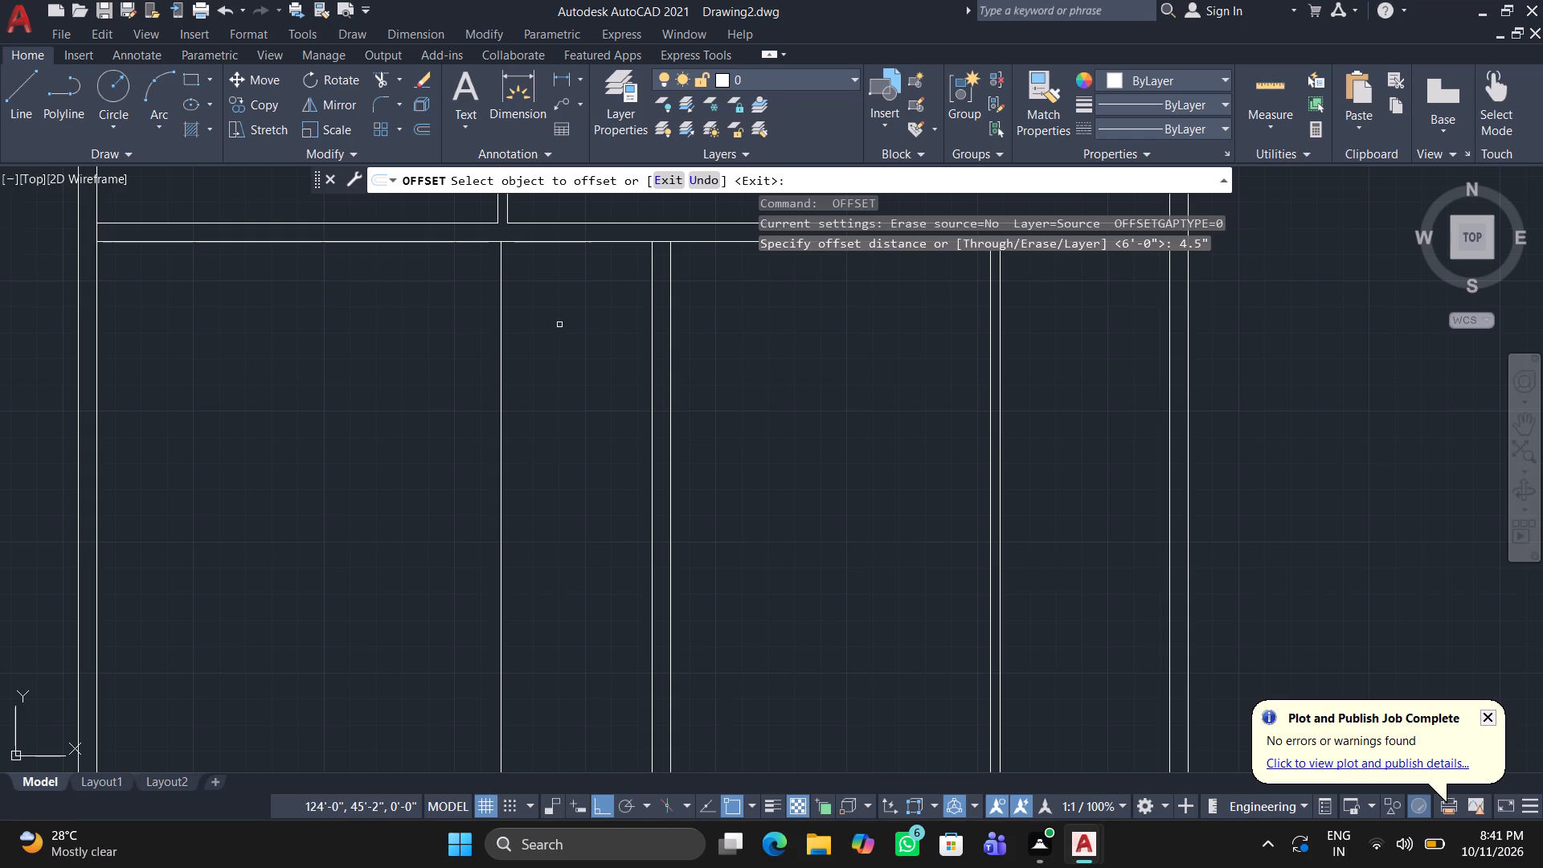
# Place a vertical dimension in the empty area to the right of the floor plan.
pyautogui.click(543, 86)
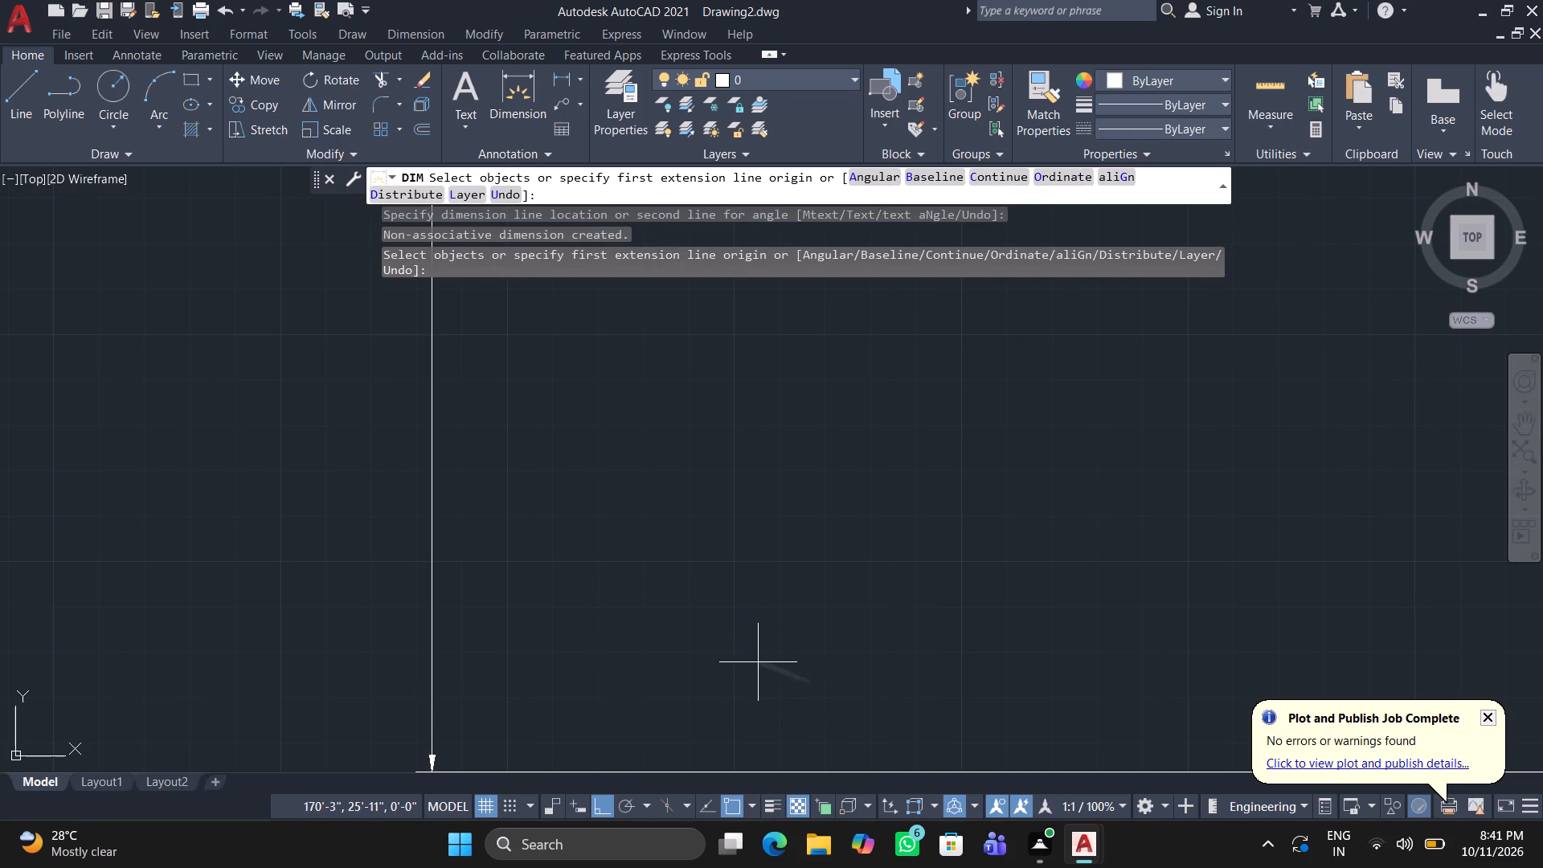
pyautogui.press('space')
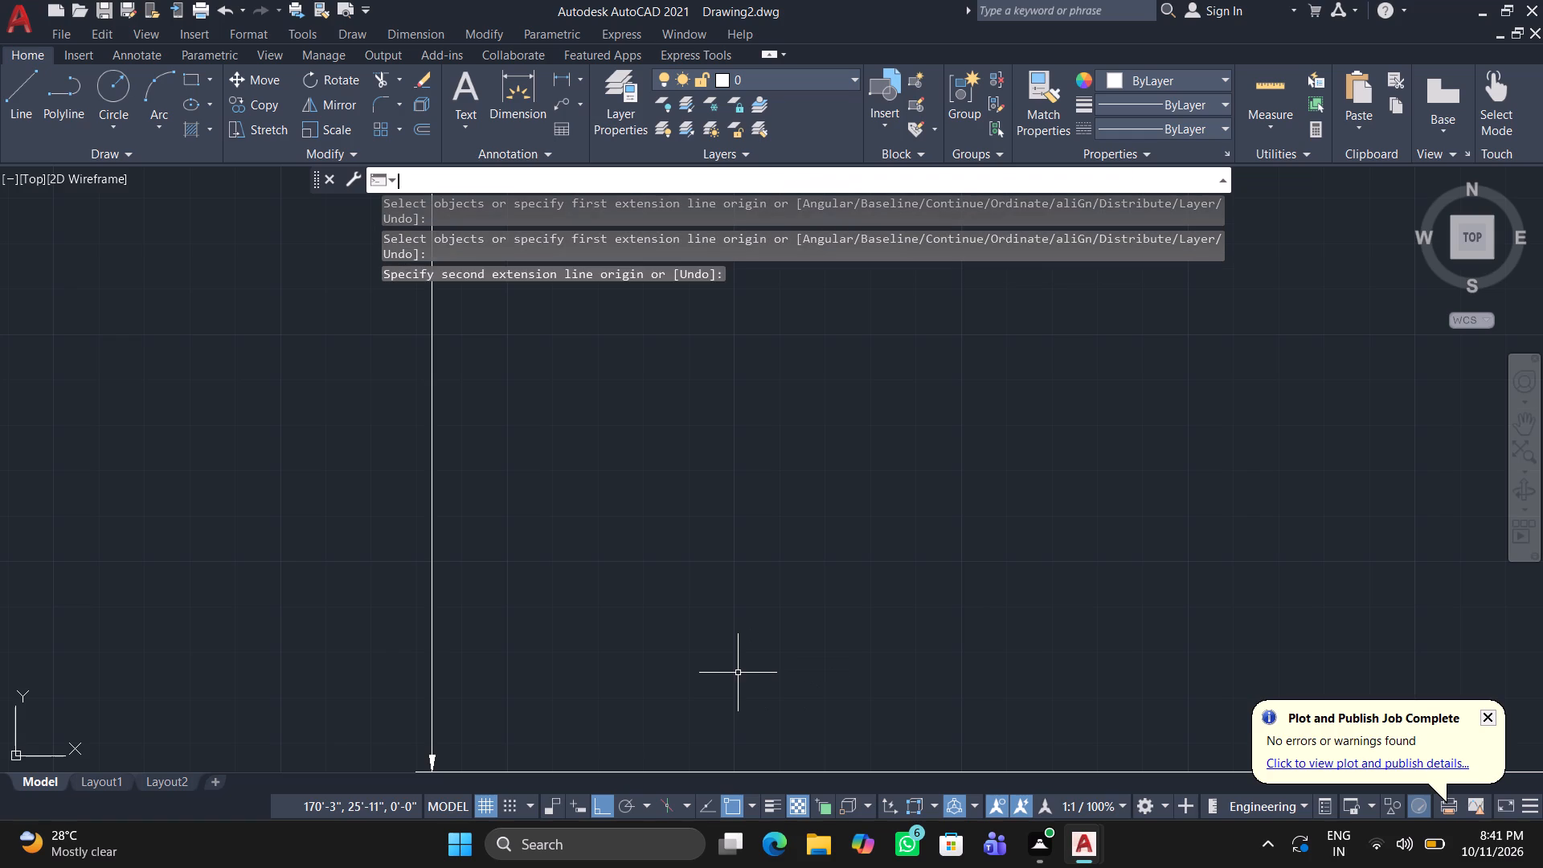
pyautogui.press('Right')
pyautogui.press('Return')
pyautogui.press(']')
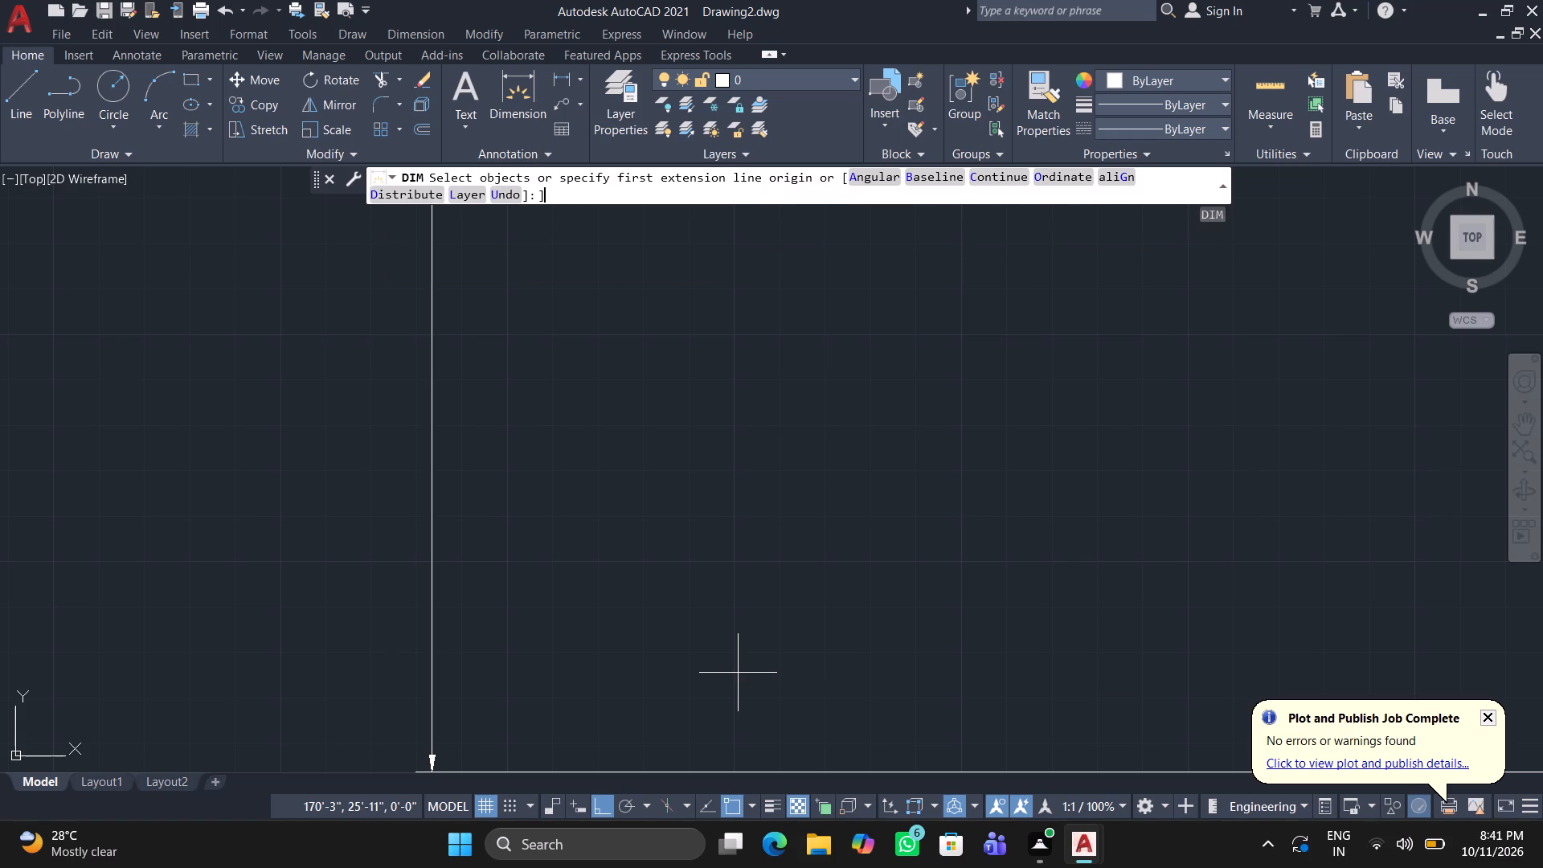
pyautogui.press('Escape')
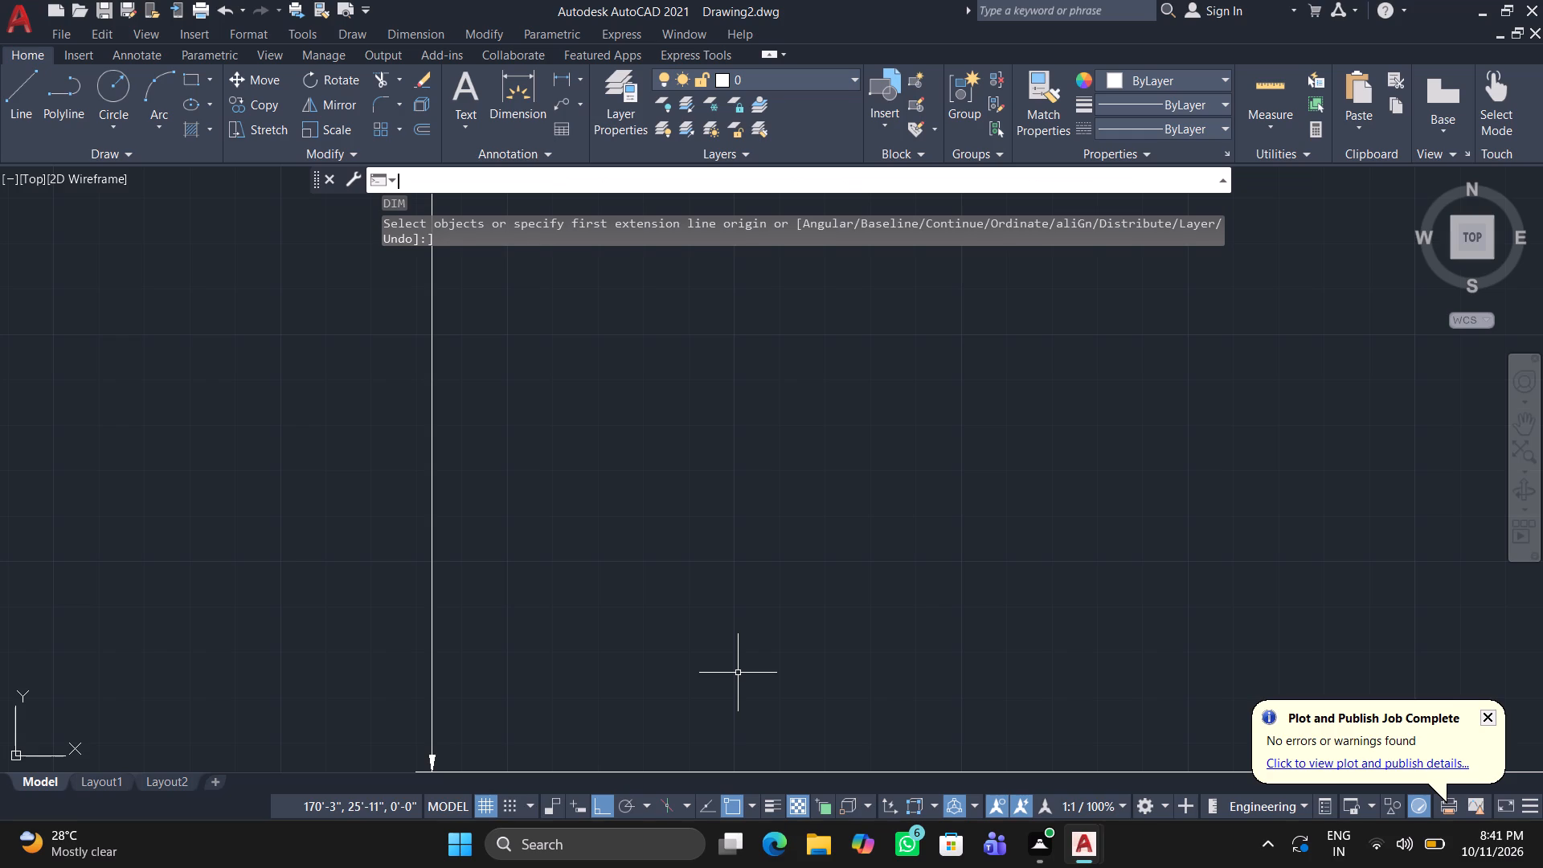
# Erase the stray vertical dimension in the empty area beside the floor plan.
pyautogui.scroll(-5, 738, 673)
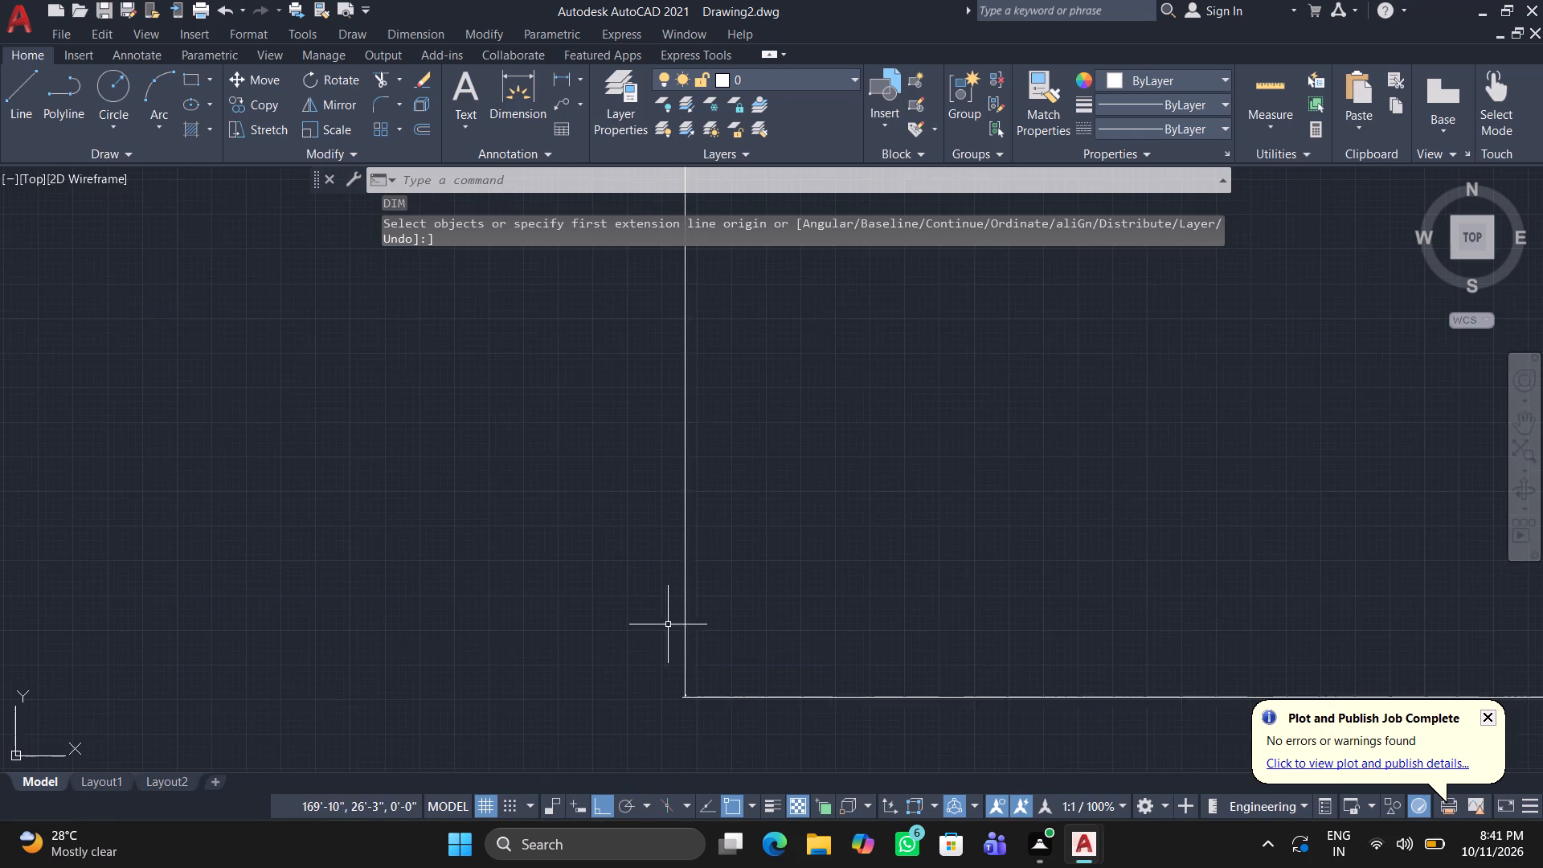
pyautogui.scroll(-6, 668, 624)
pyautogui.click(615, 517)
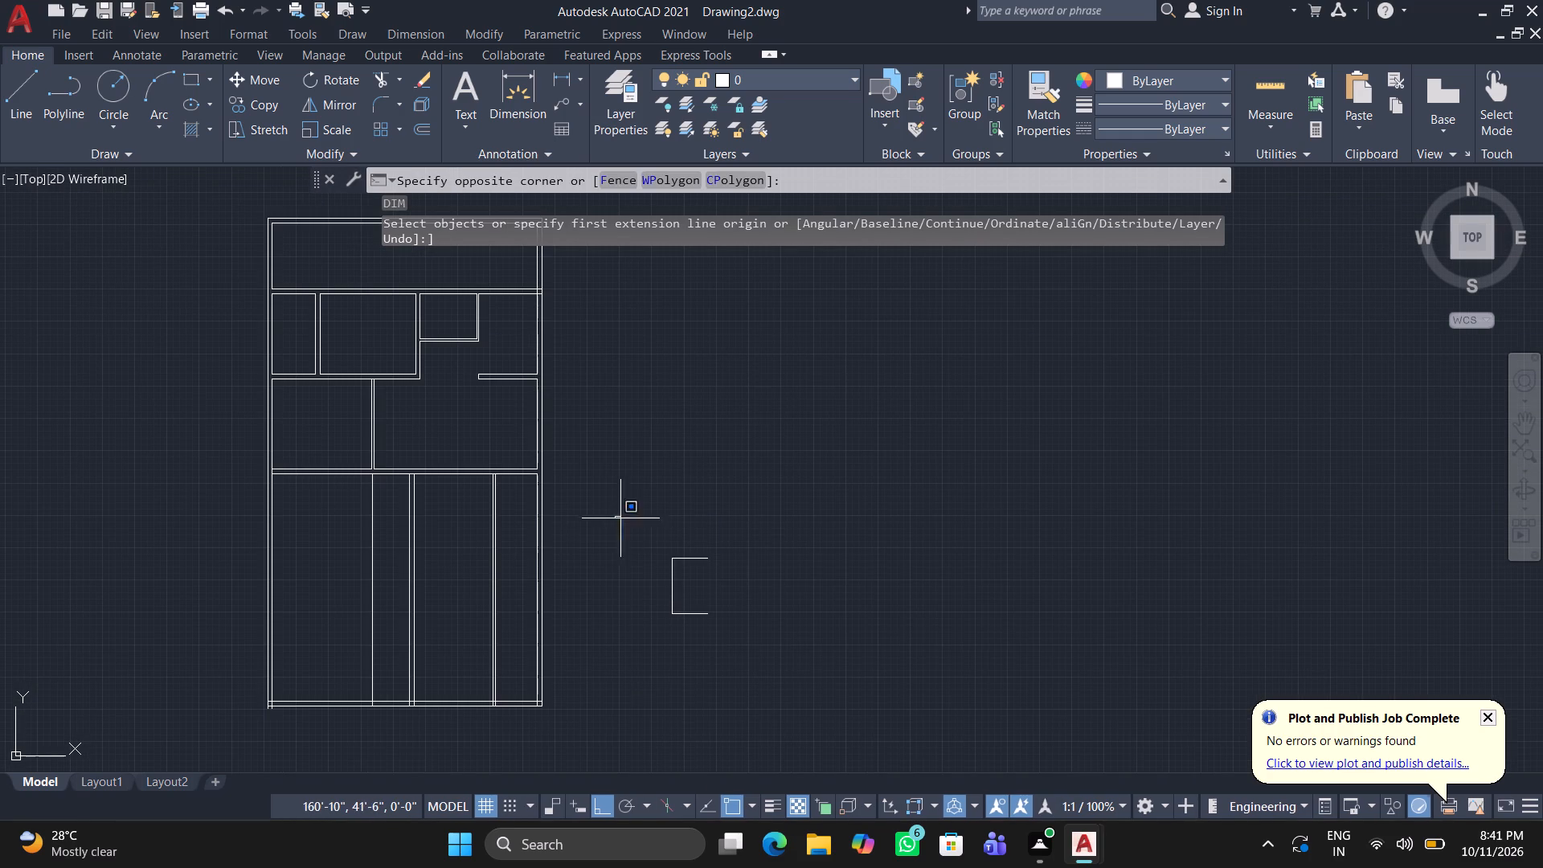
pyautogui.click(815, 657)
pyautogui.press('Delete')
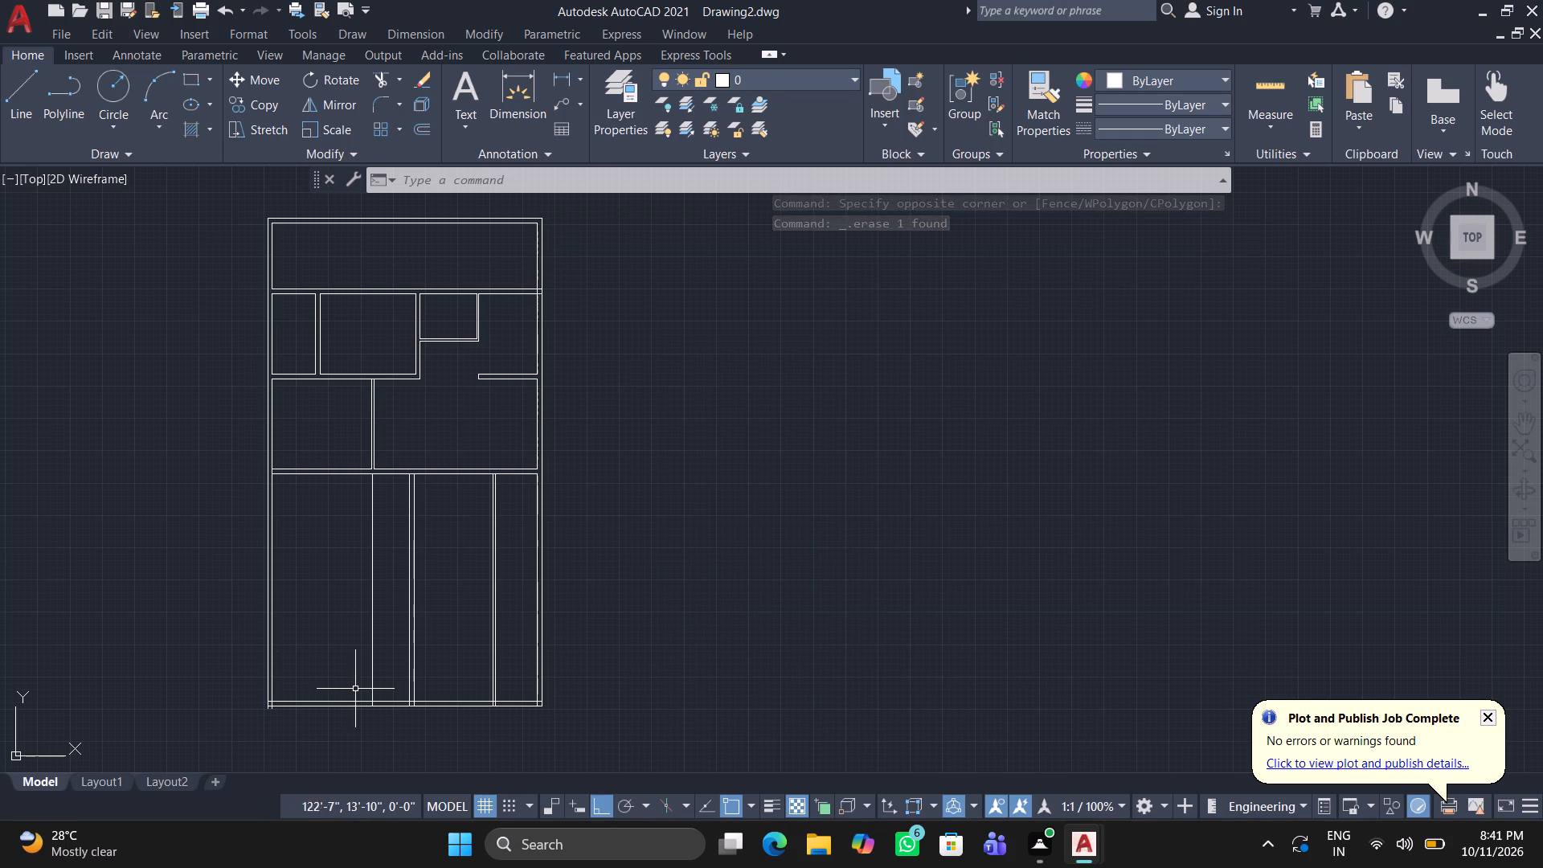
# Offset the line 6' from the 9" vertical wall by 9" to the left to form another vertical wall.
pyautogui.scroll(3, 346, 616)
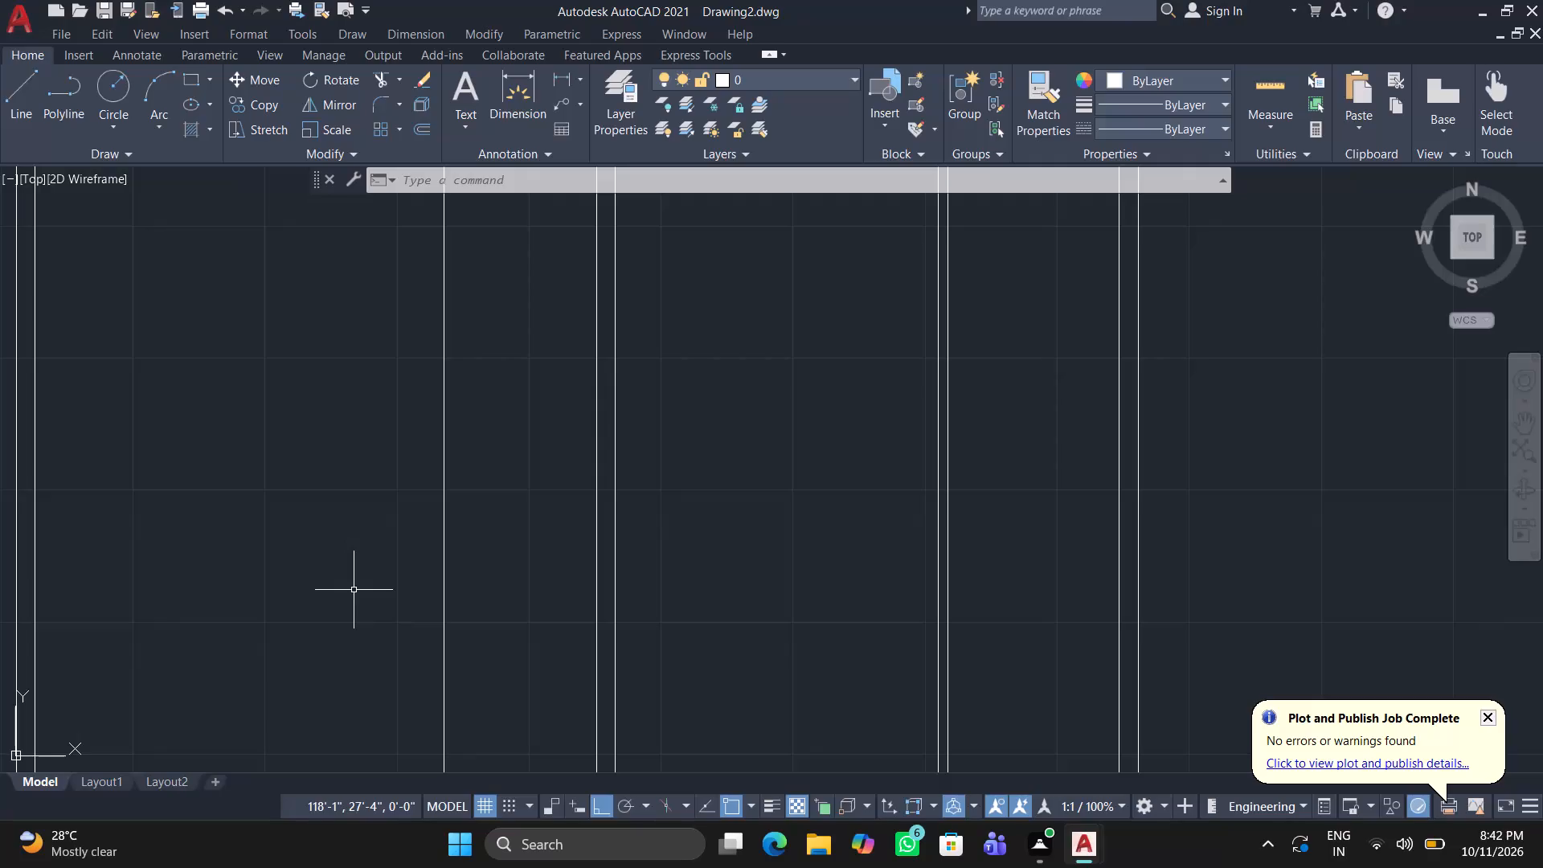
pyautogui.press('o')
pyautogui.press('Return')
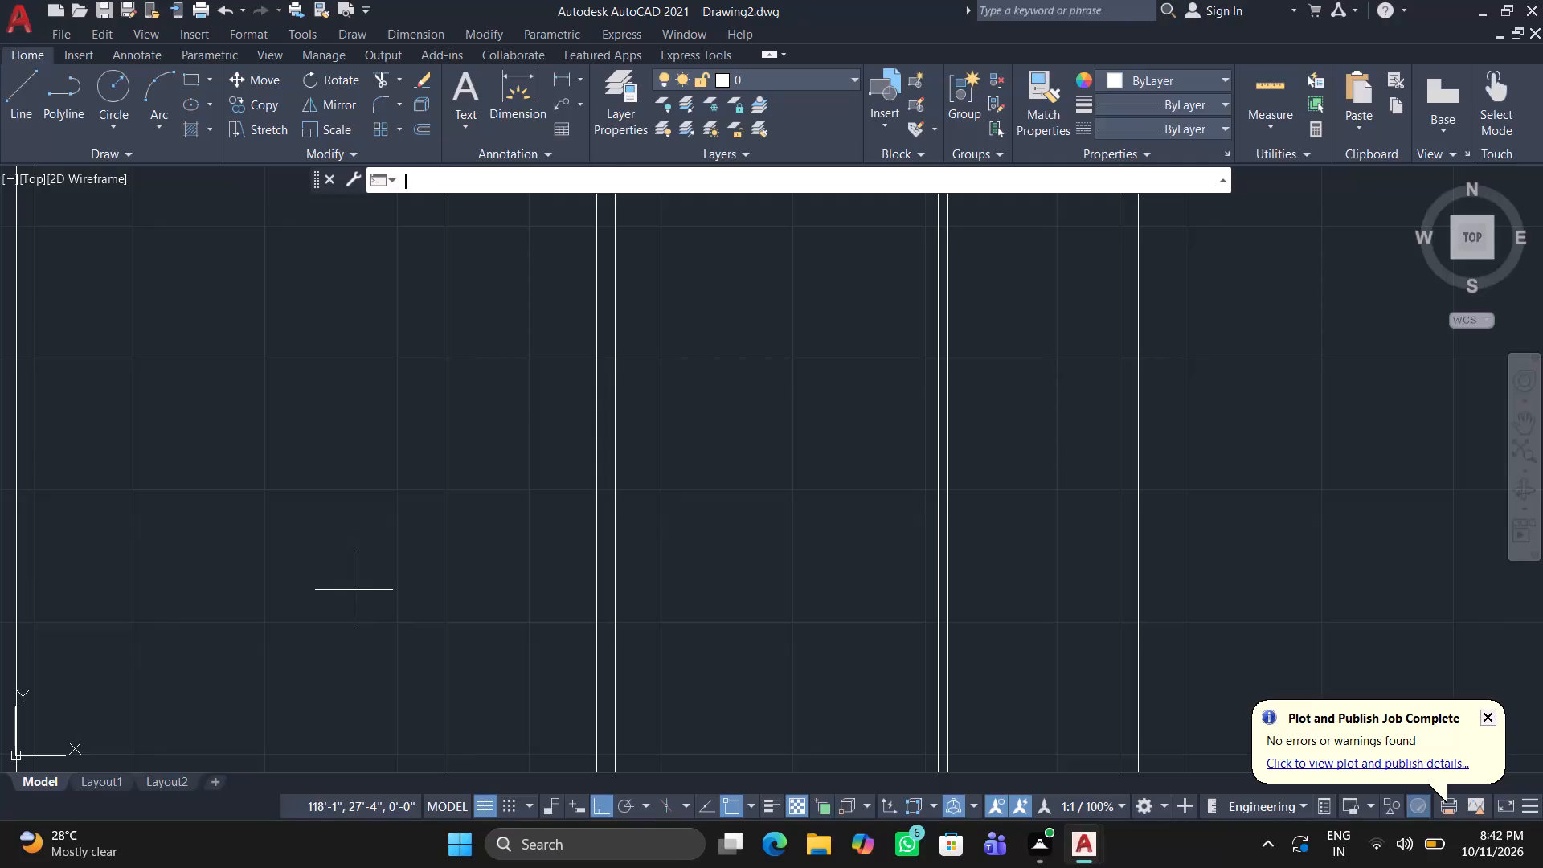
pyautogui.write('9"')
pyautogui.press('Return')
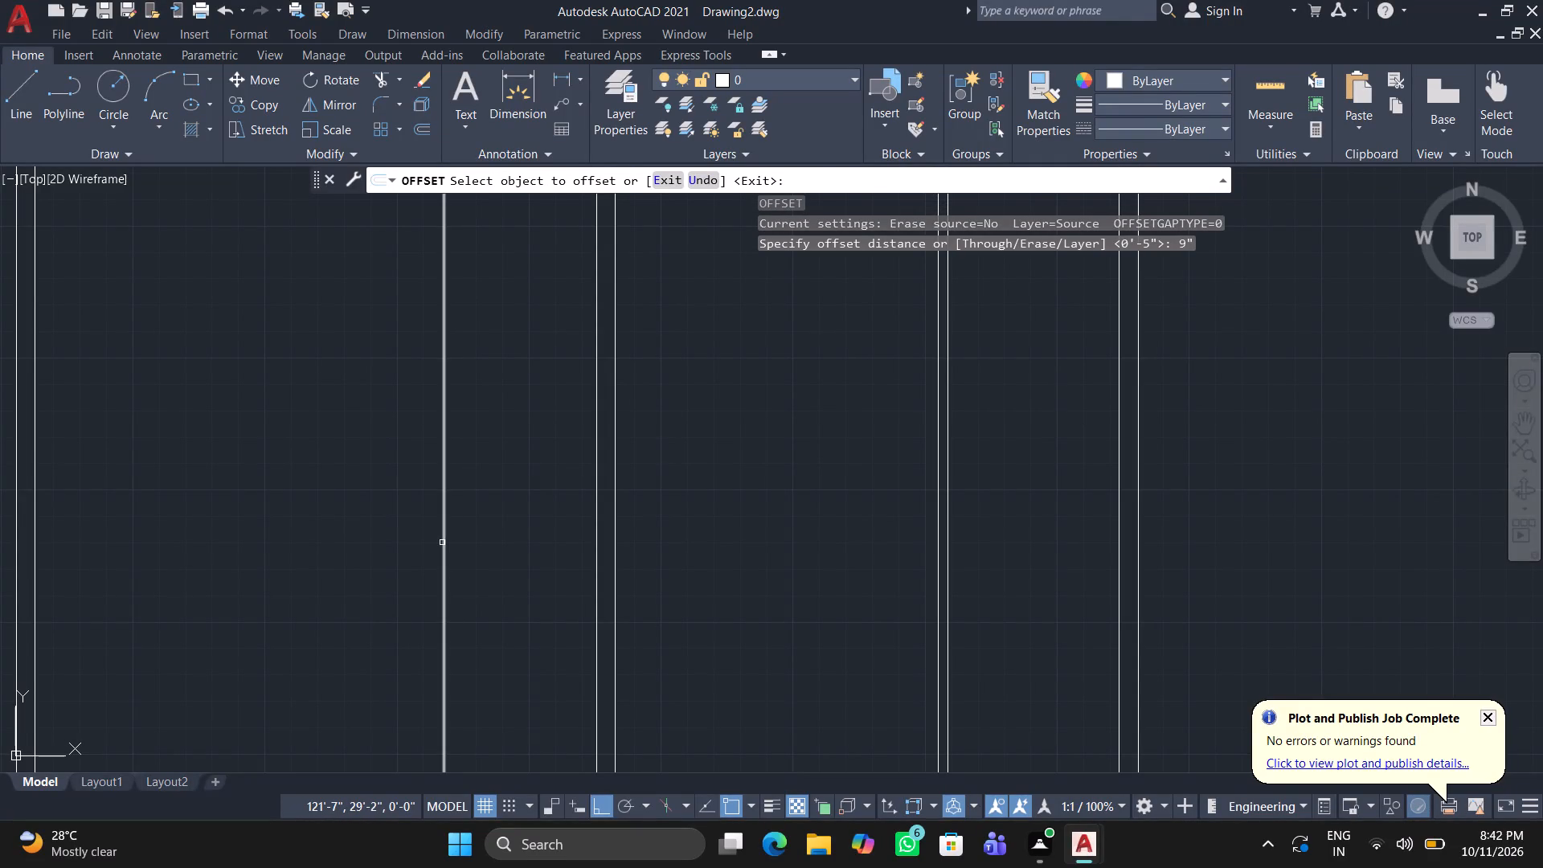
pyautogui.click(442, 542)
pyautogui.click(339, 582)
pyautogui.press('Return')
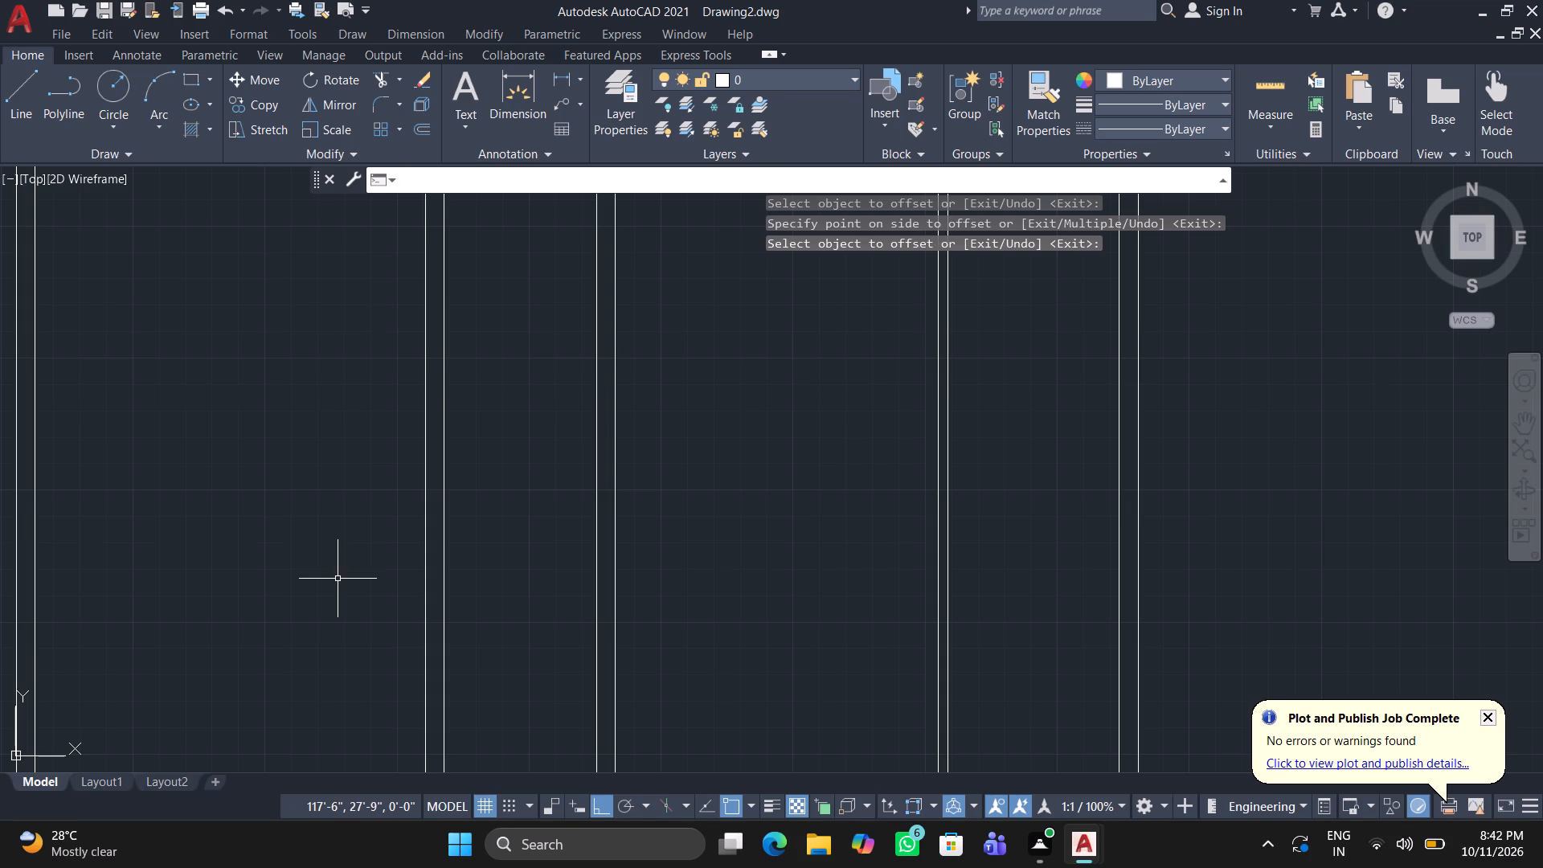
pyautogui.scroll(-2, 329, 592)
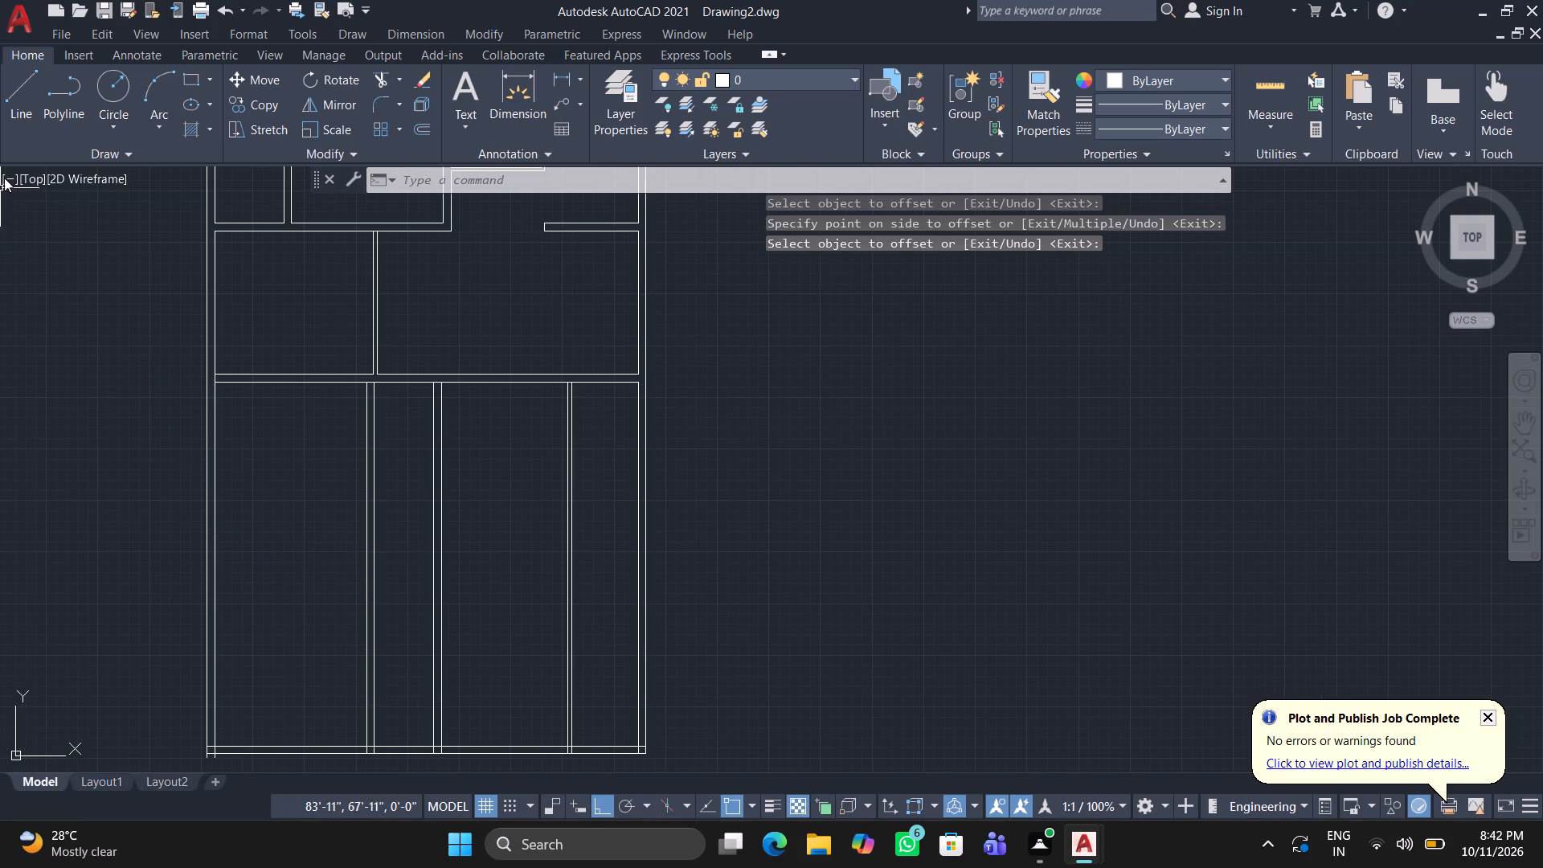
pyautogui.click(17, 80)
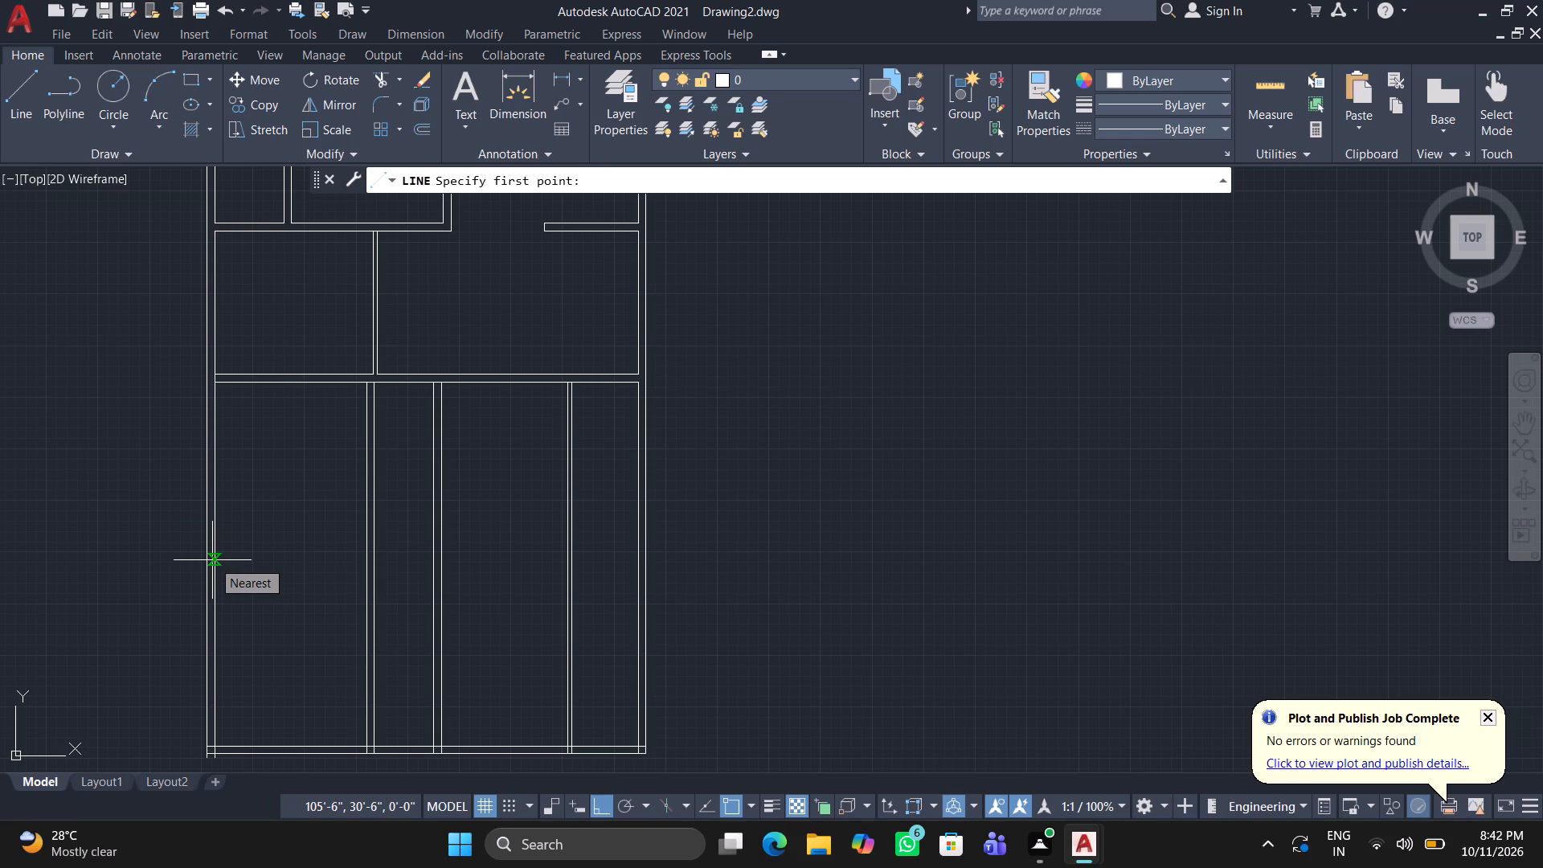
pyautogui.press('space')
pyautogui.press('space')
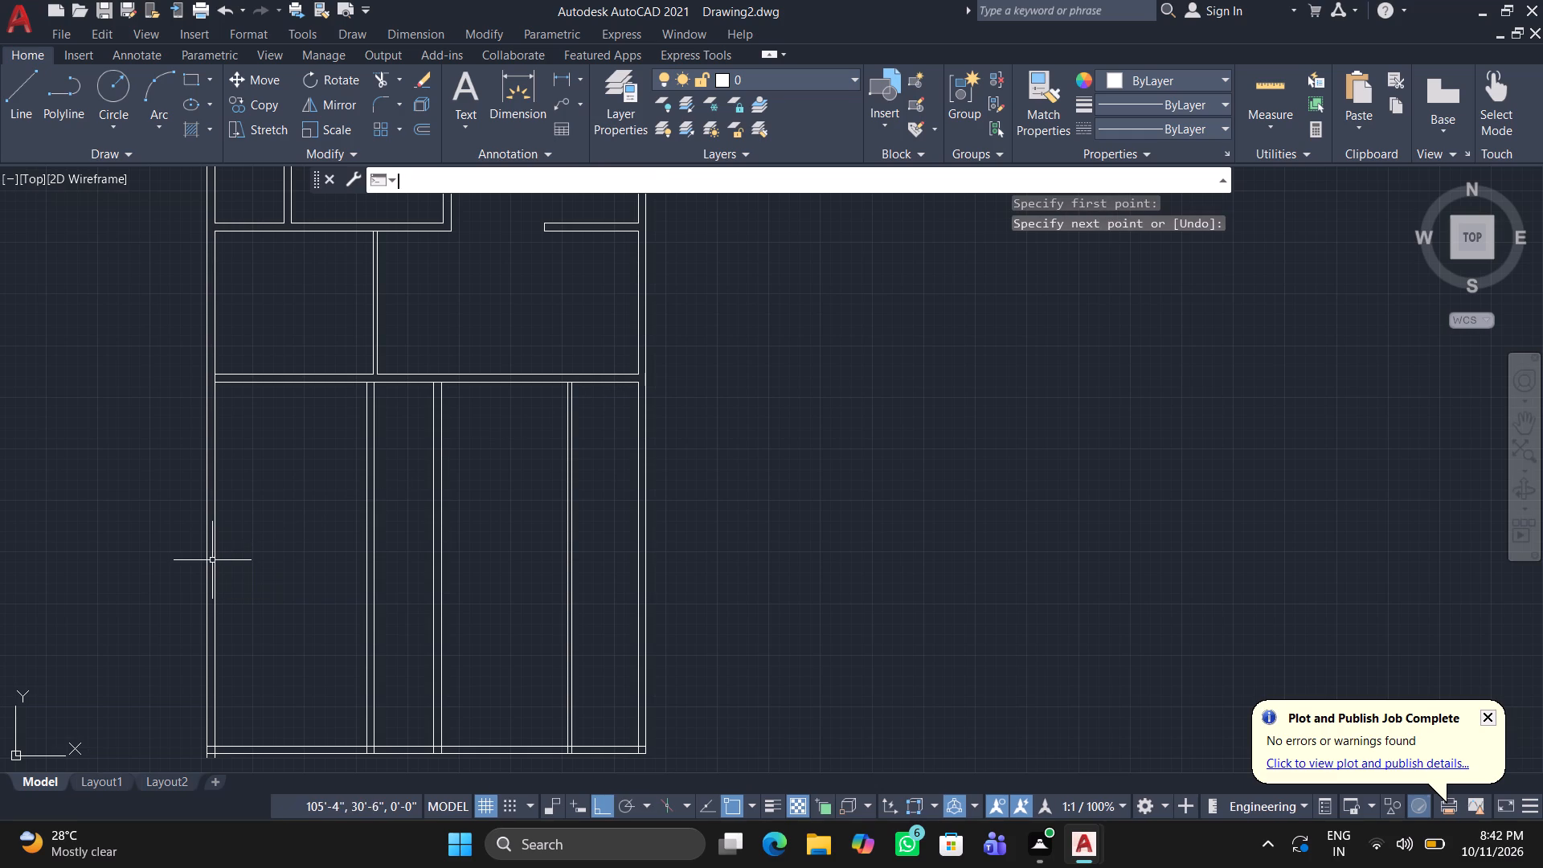
# Offset the lower face of the horizontal wall above the lower area 7'1" downward.
pyautogui.press('o')
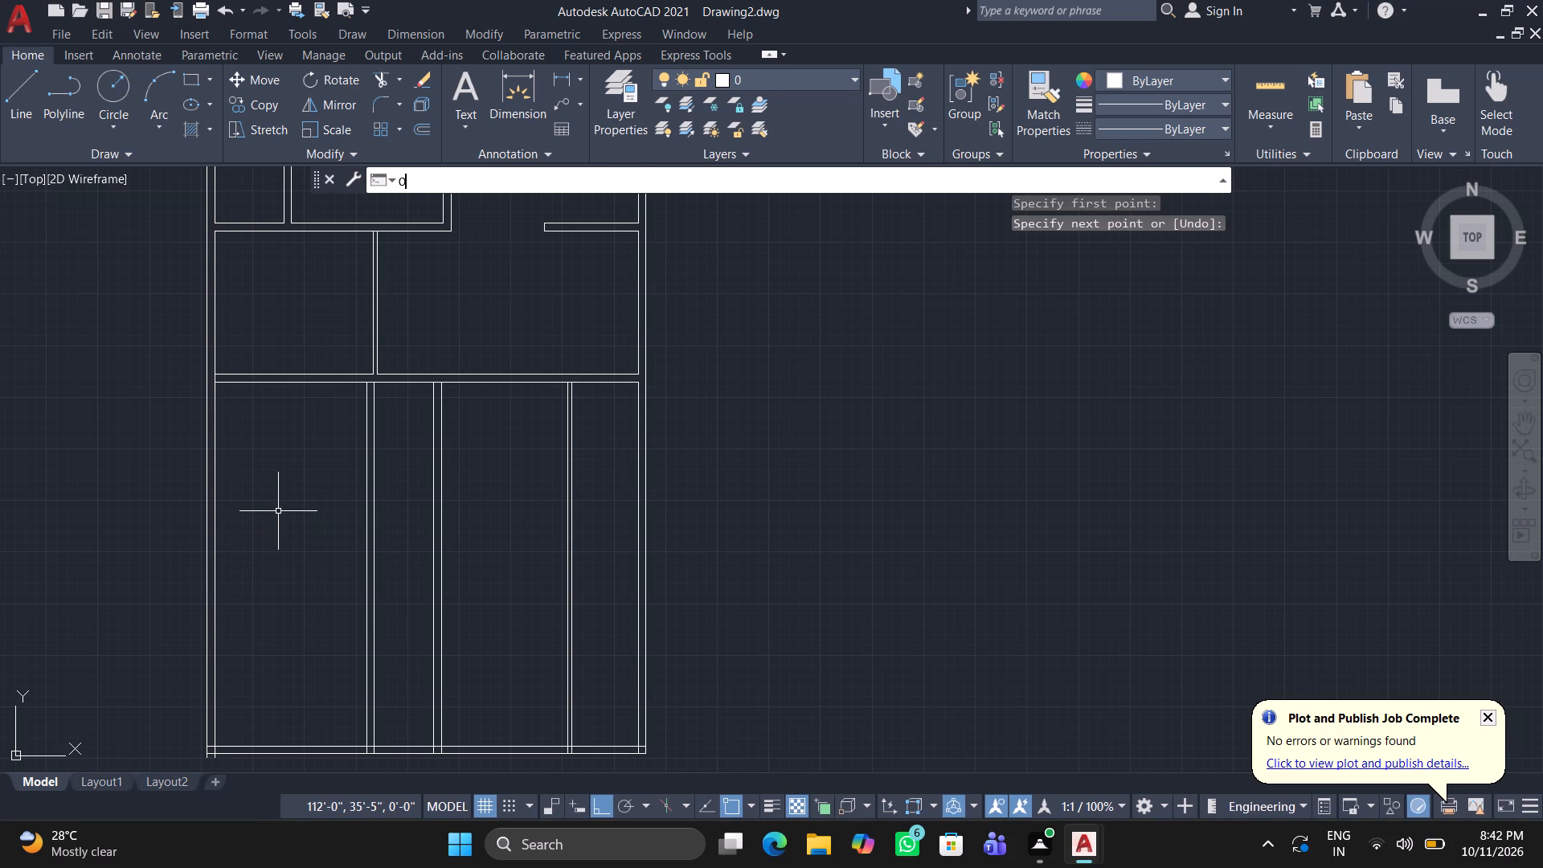
pyautogui.press('Return')
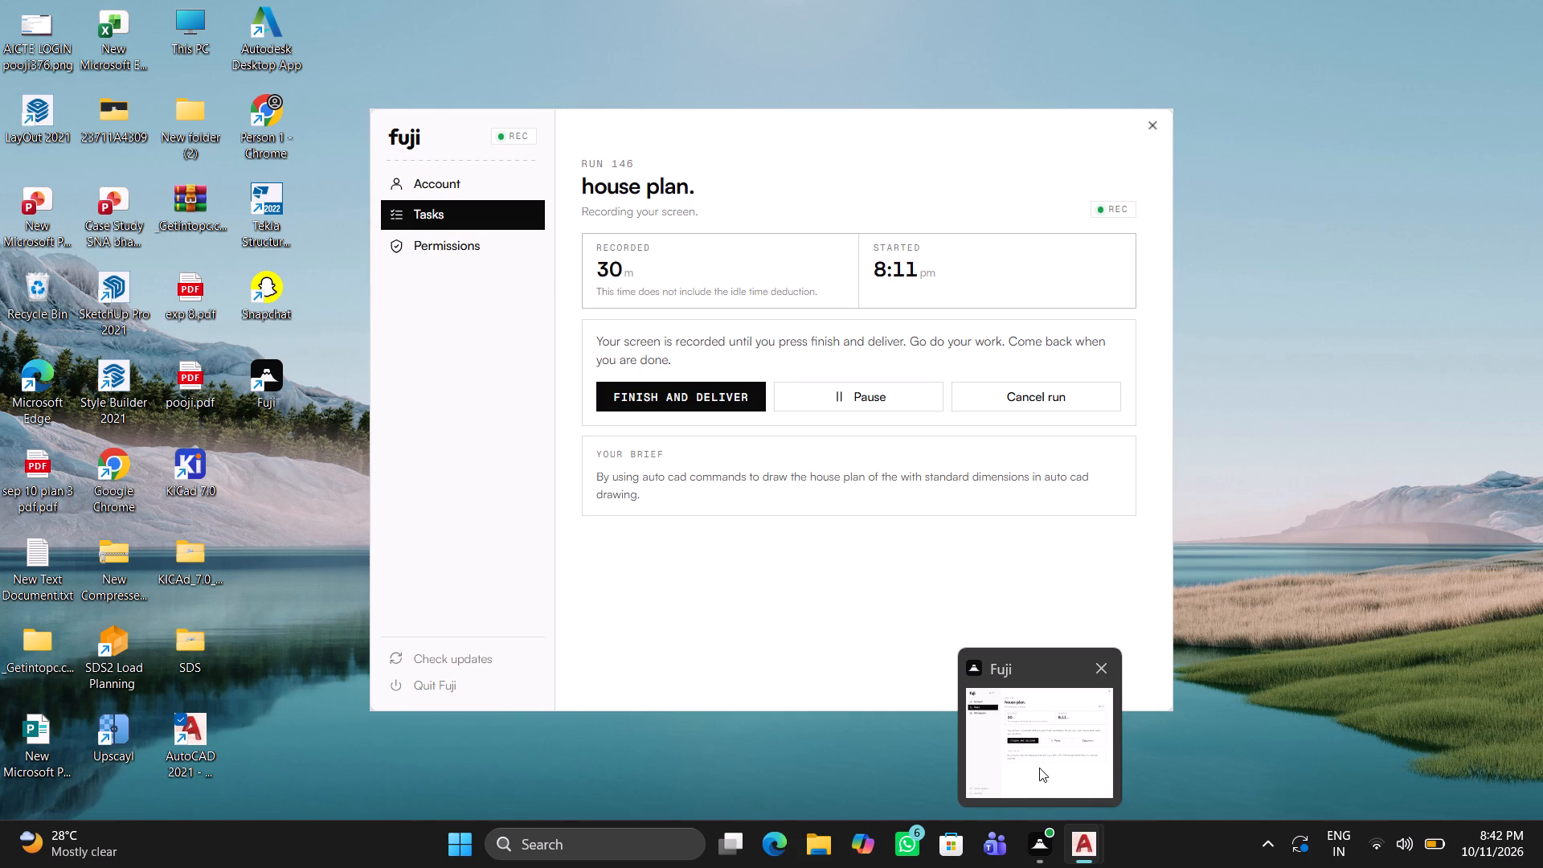
pyautogui.moveTo(334, 491); pyautogui.dragTo(447, 495, button='middle')
pyautogui.scroll(2, 467, 416)
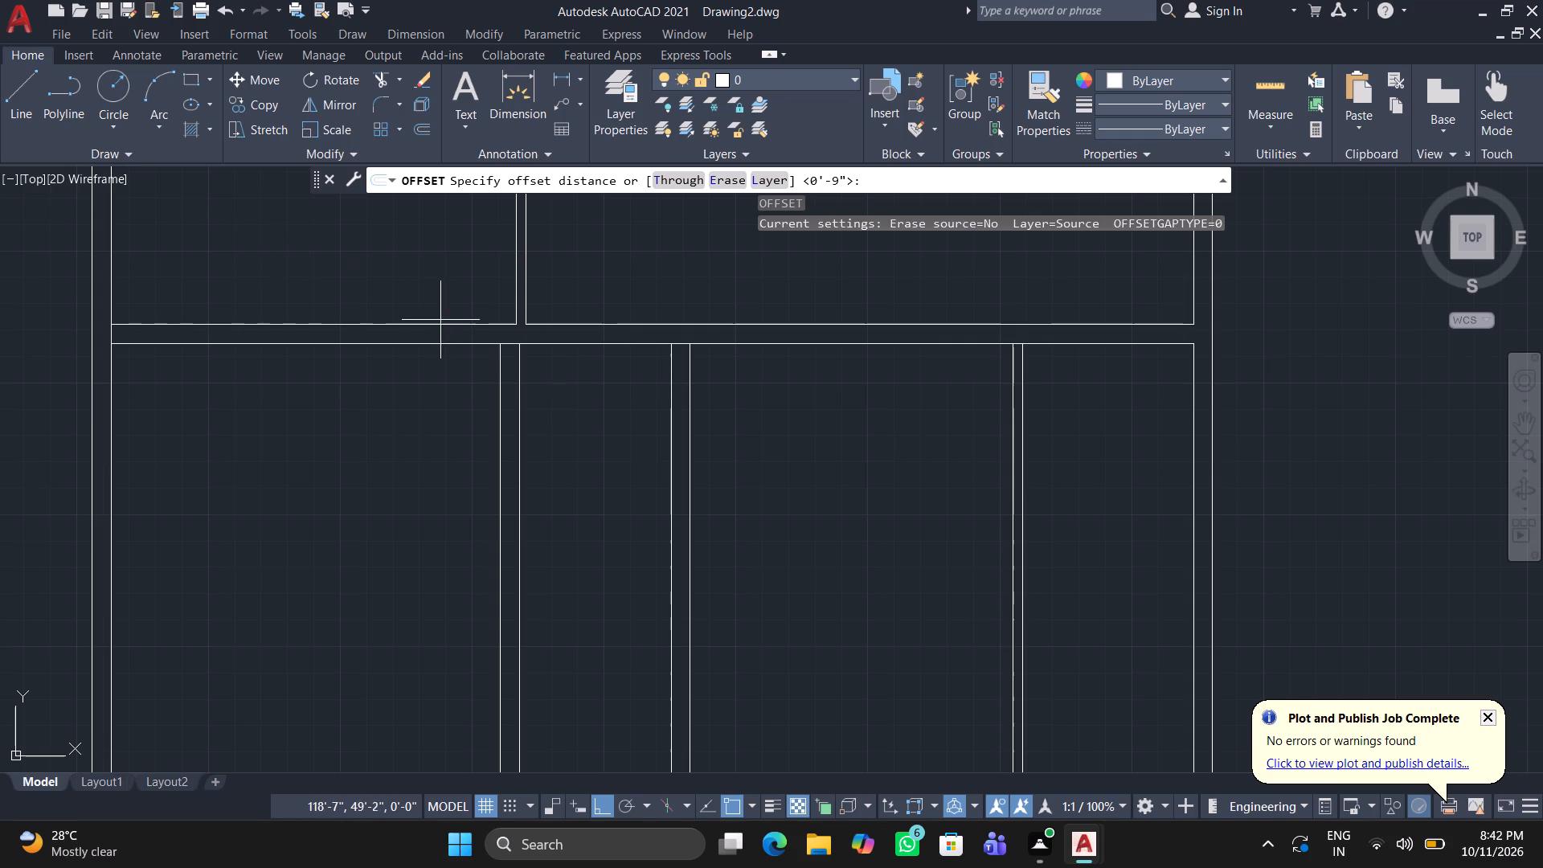
pyautogui.moveTo(463, 374); pyautogui.dragTo(135, 347, button='middle')
pyautogui.write("7'1")
pyautogui.hotkey('shift', '"')
pyautogui.press('Return')
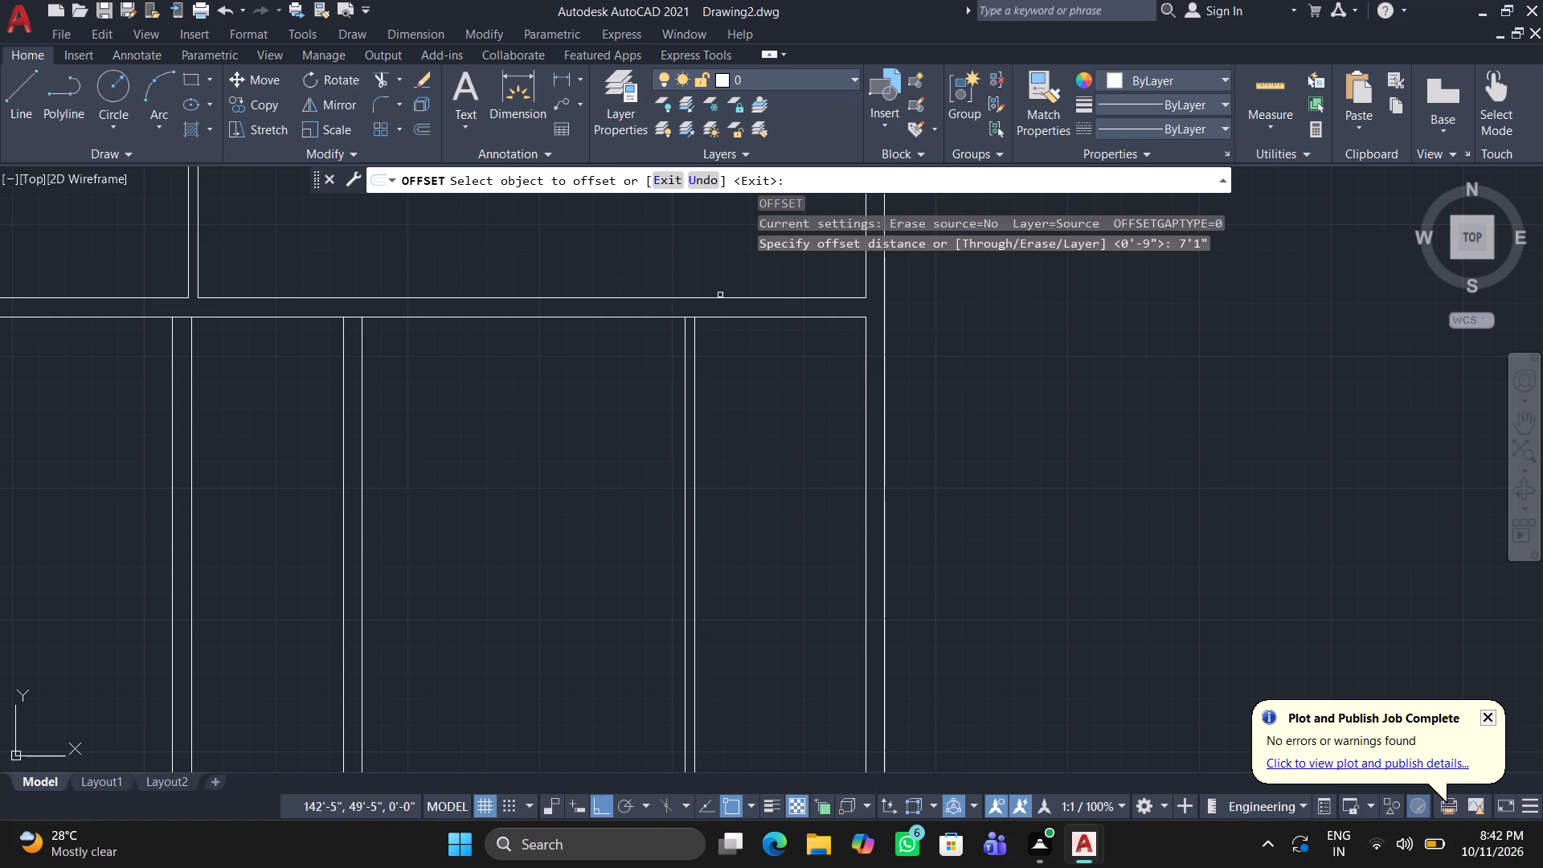
pyautogui.click(750, 318)
pyautogui.click(765, 380)
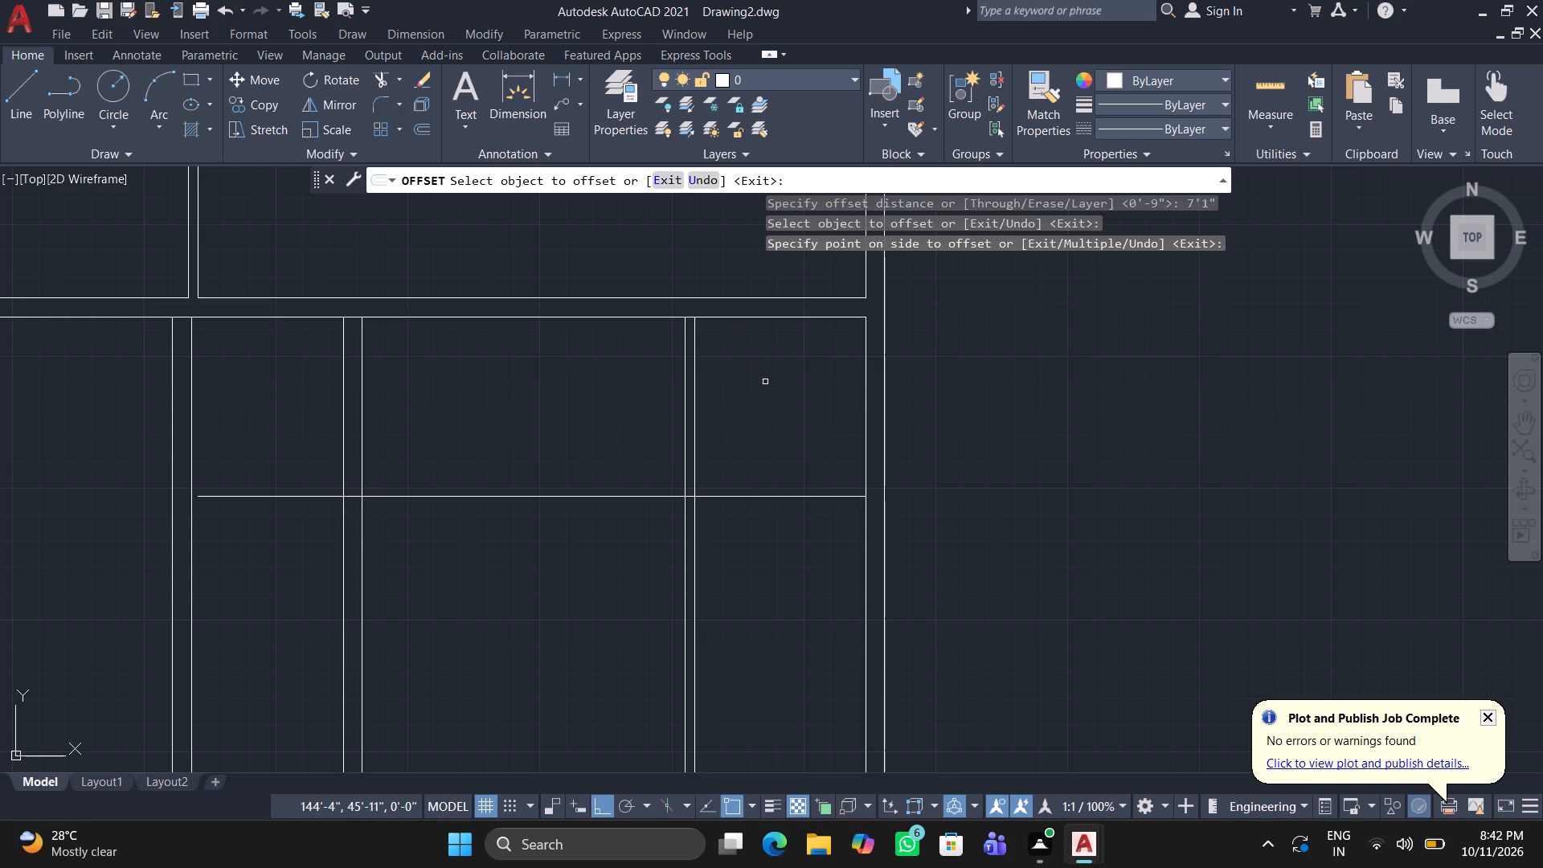
pyautogui.press('space')
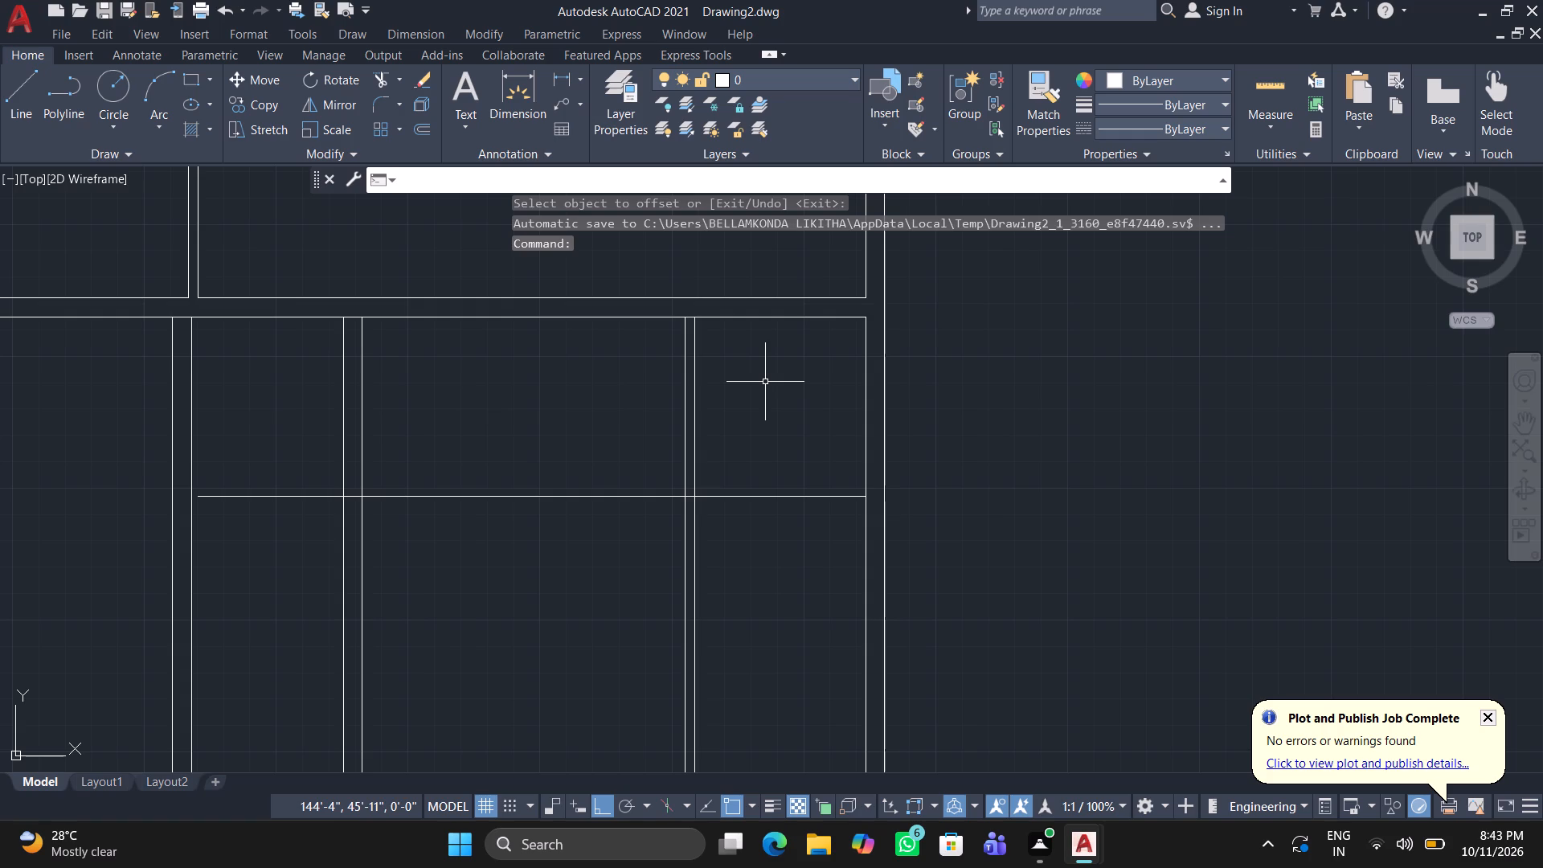
# Offset the new horizontal line 4.5" downward to form a horizontal partition.
pyautogui.moveTo(396, 480); pyautogui.dragTo(195, 469, button='middle')
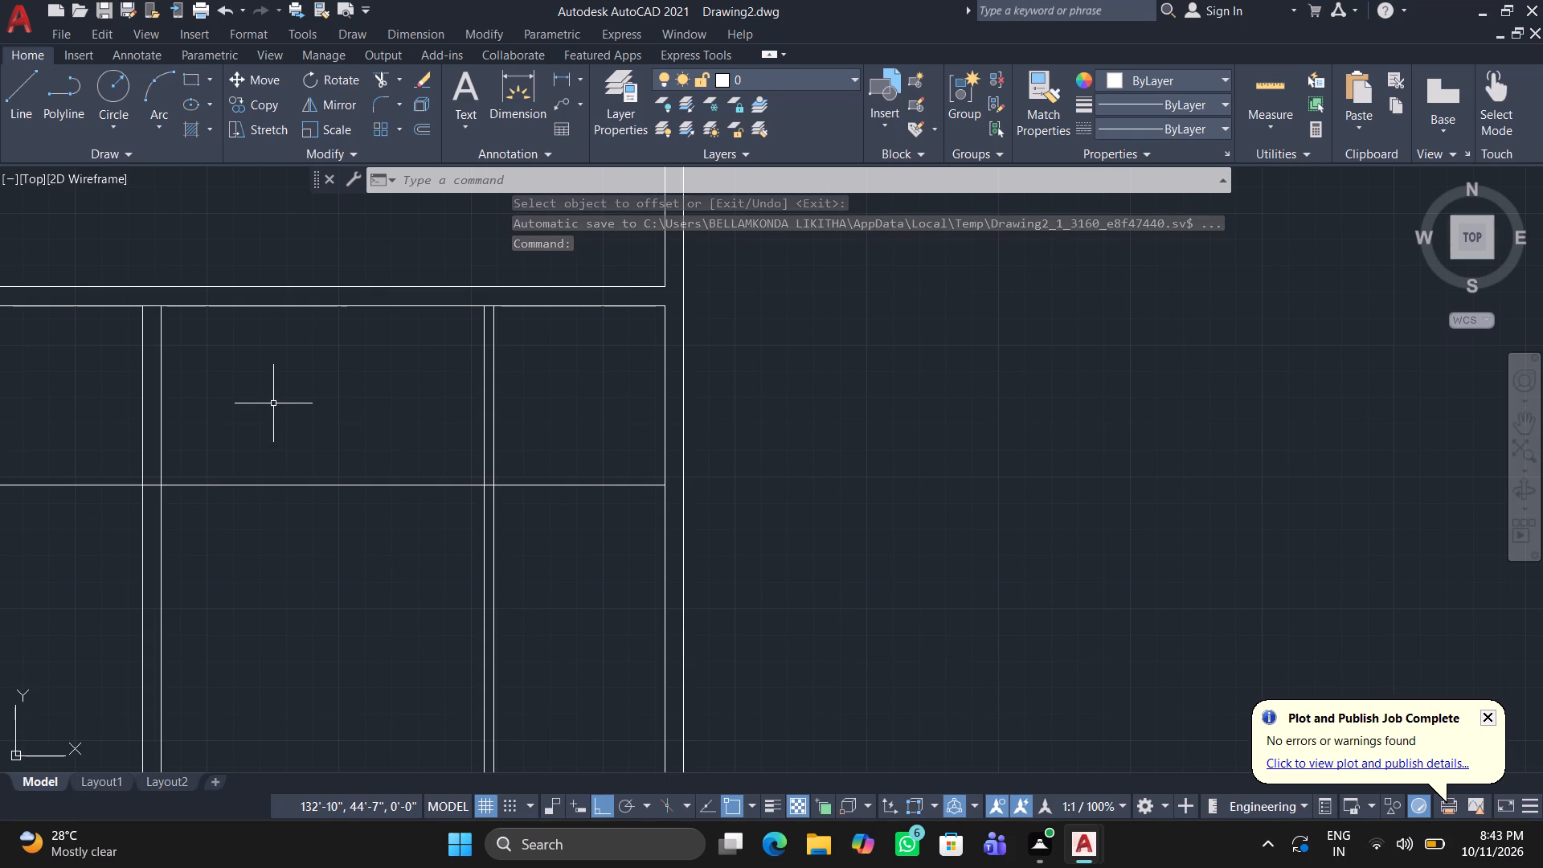
pyautogui.press('o')
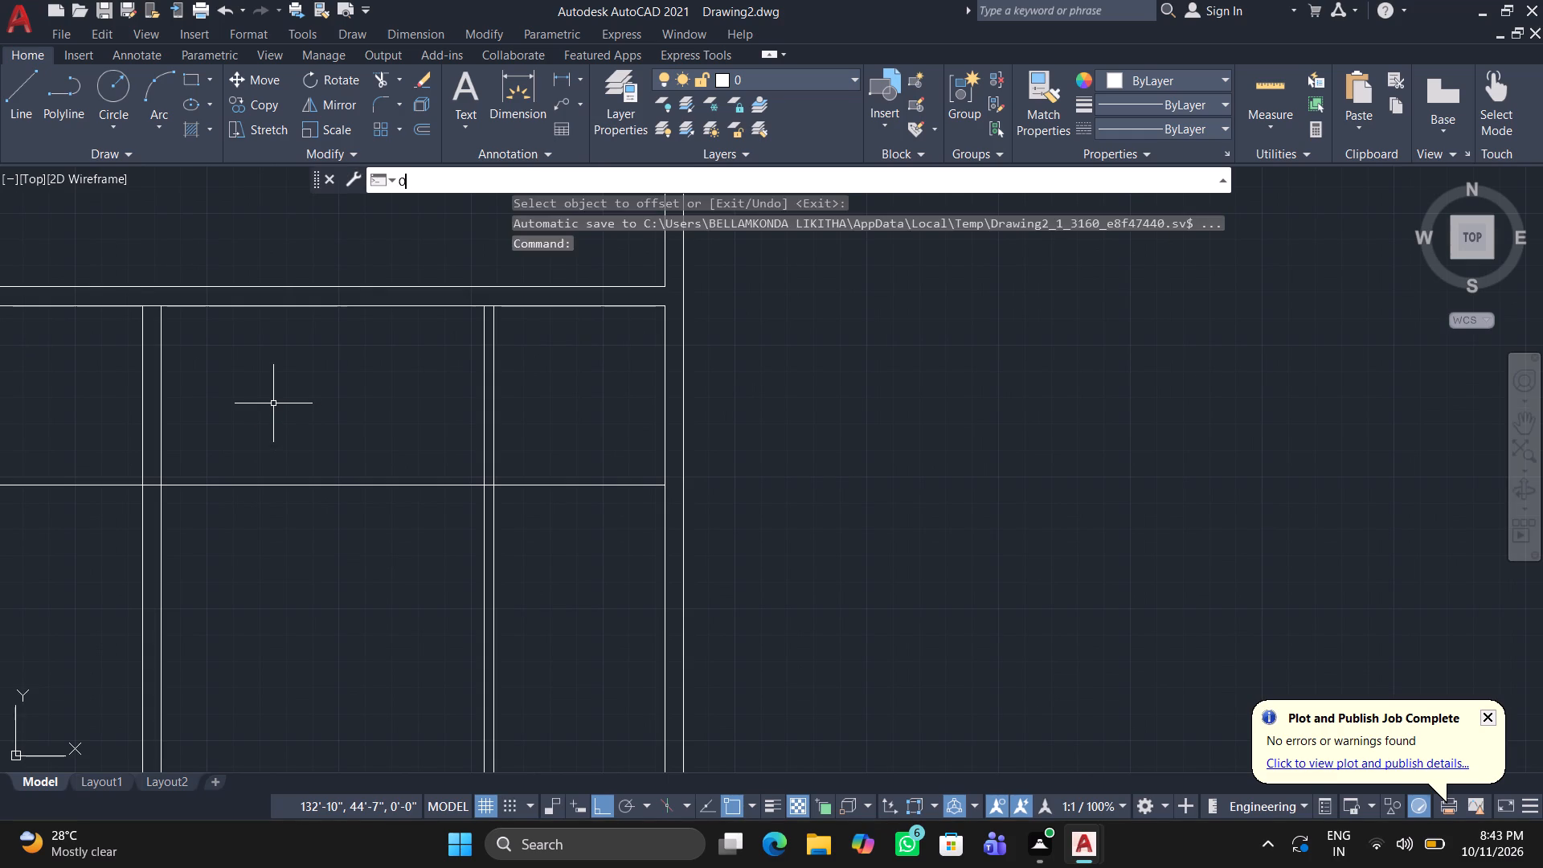
pyautogui.press('Return')
pyautogui.write('4.5"')
pyautogui.press('Return')
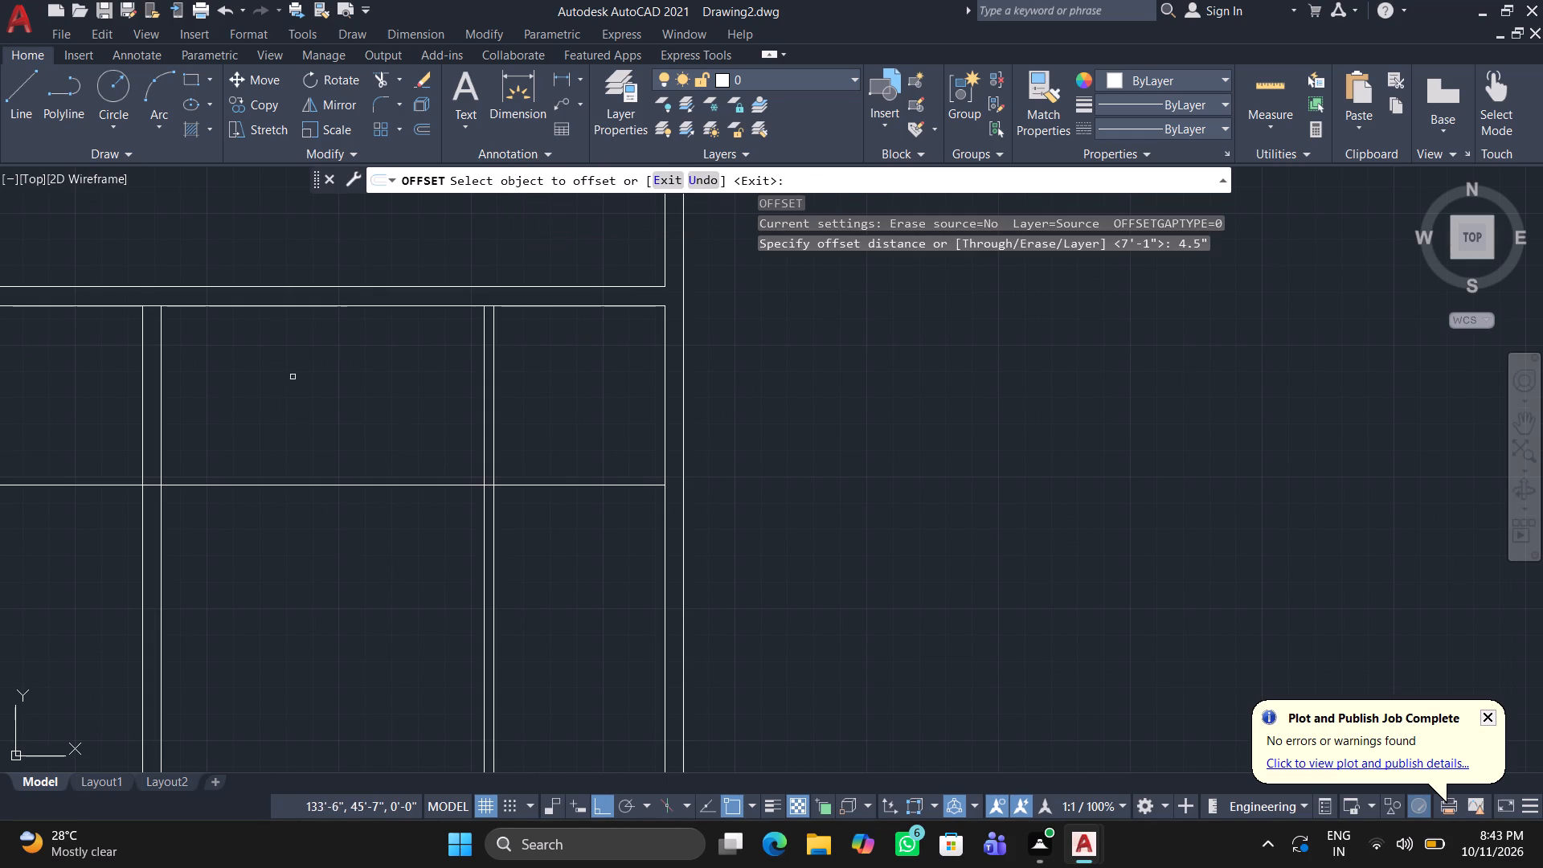
pyautogui.click(622, 485)
pyautogui.click(620, 514)
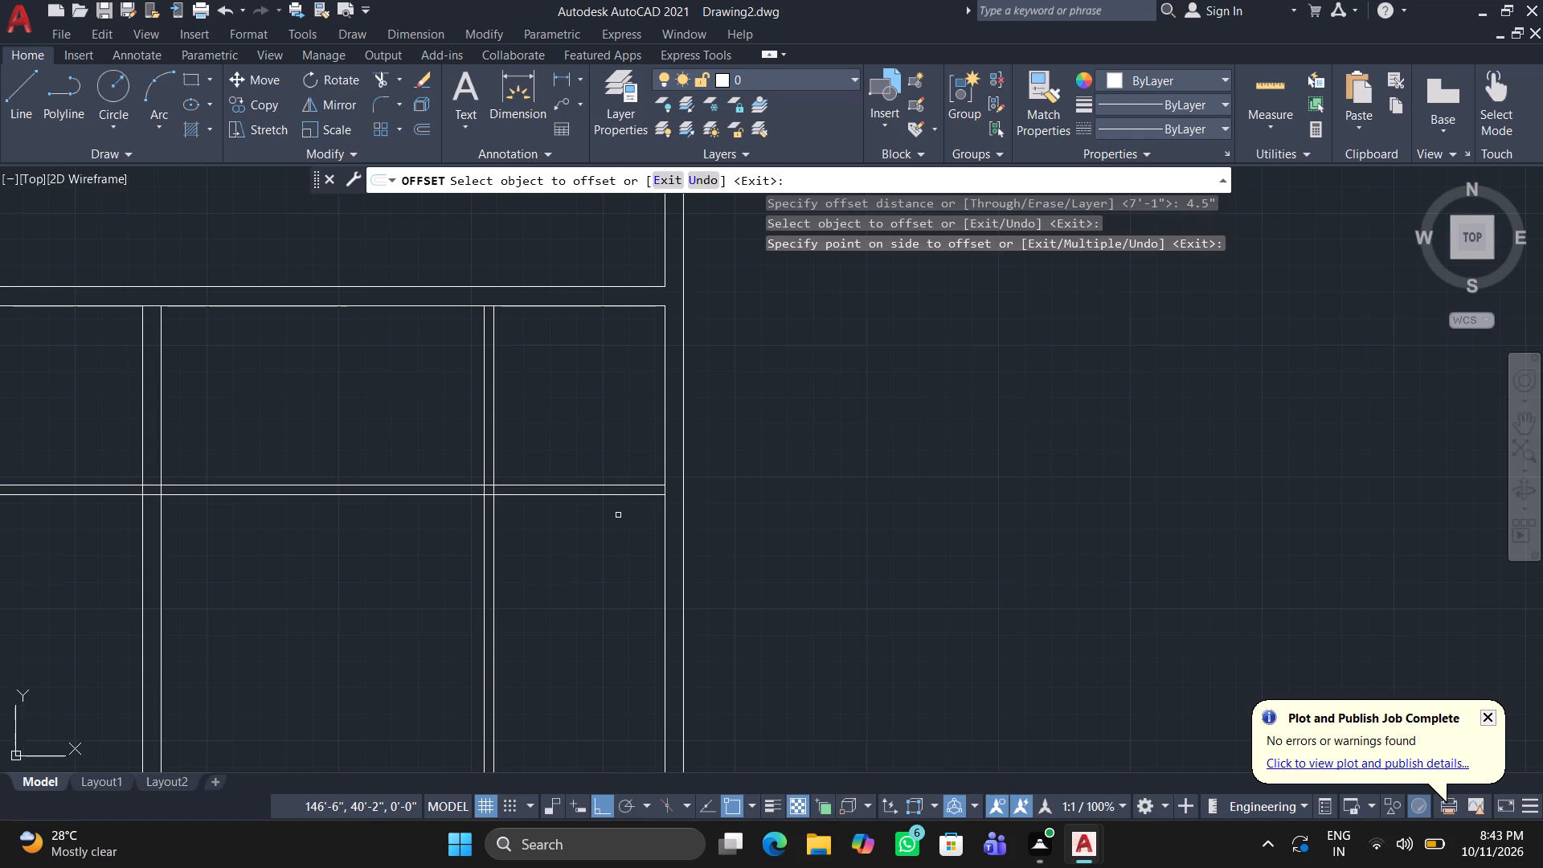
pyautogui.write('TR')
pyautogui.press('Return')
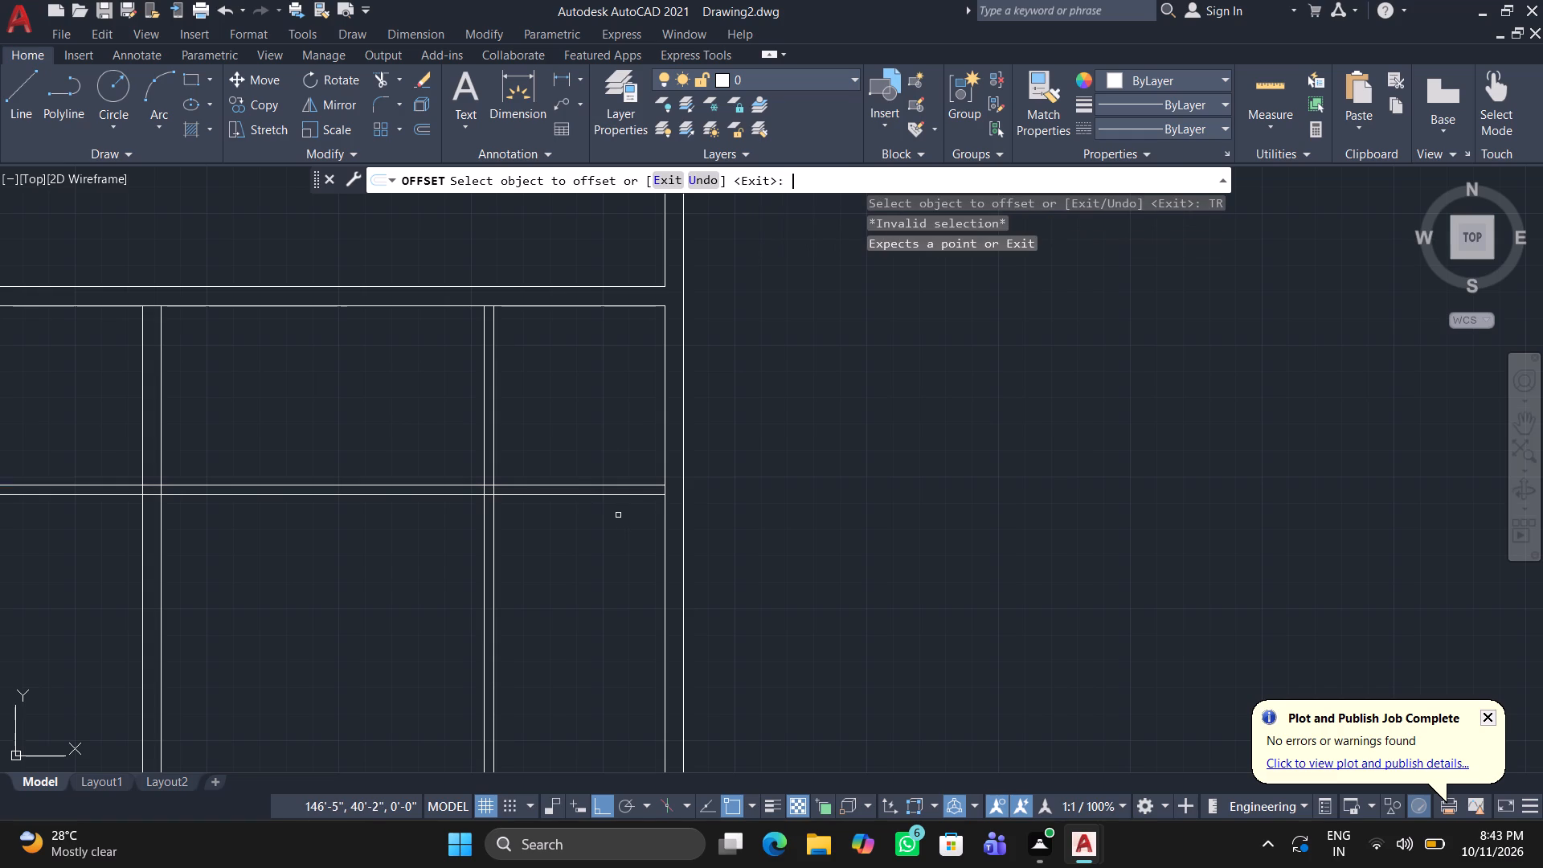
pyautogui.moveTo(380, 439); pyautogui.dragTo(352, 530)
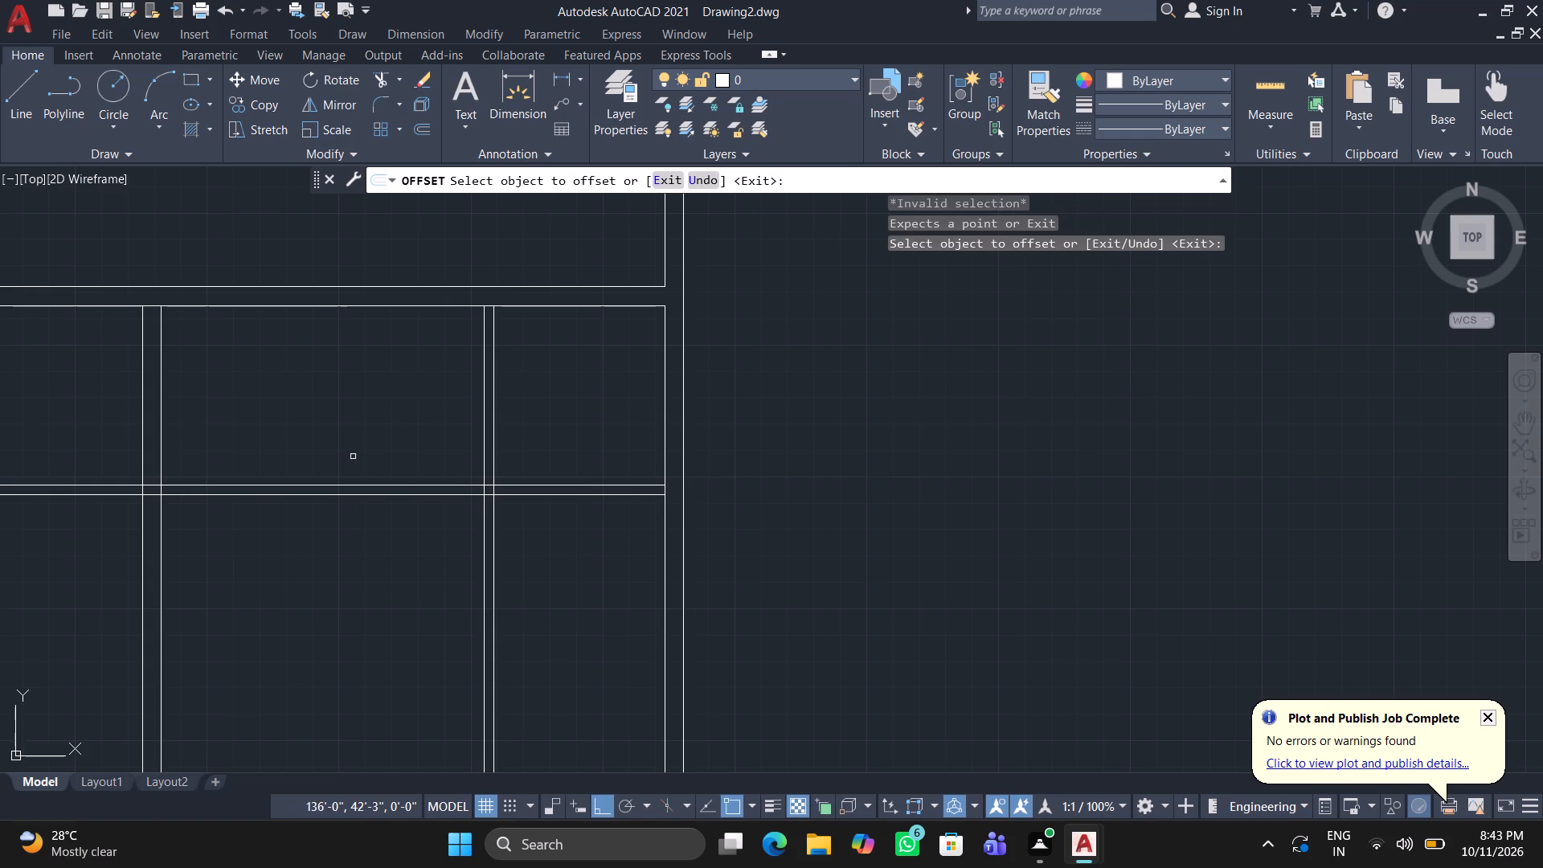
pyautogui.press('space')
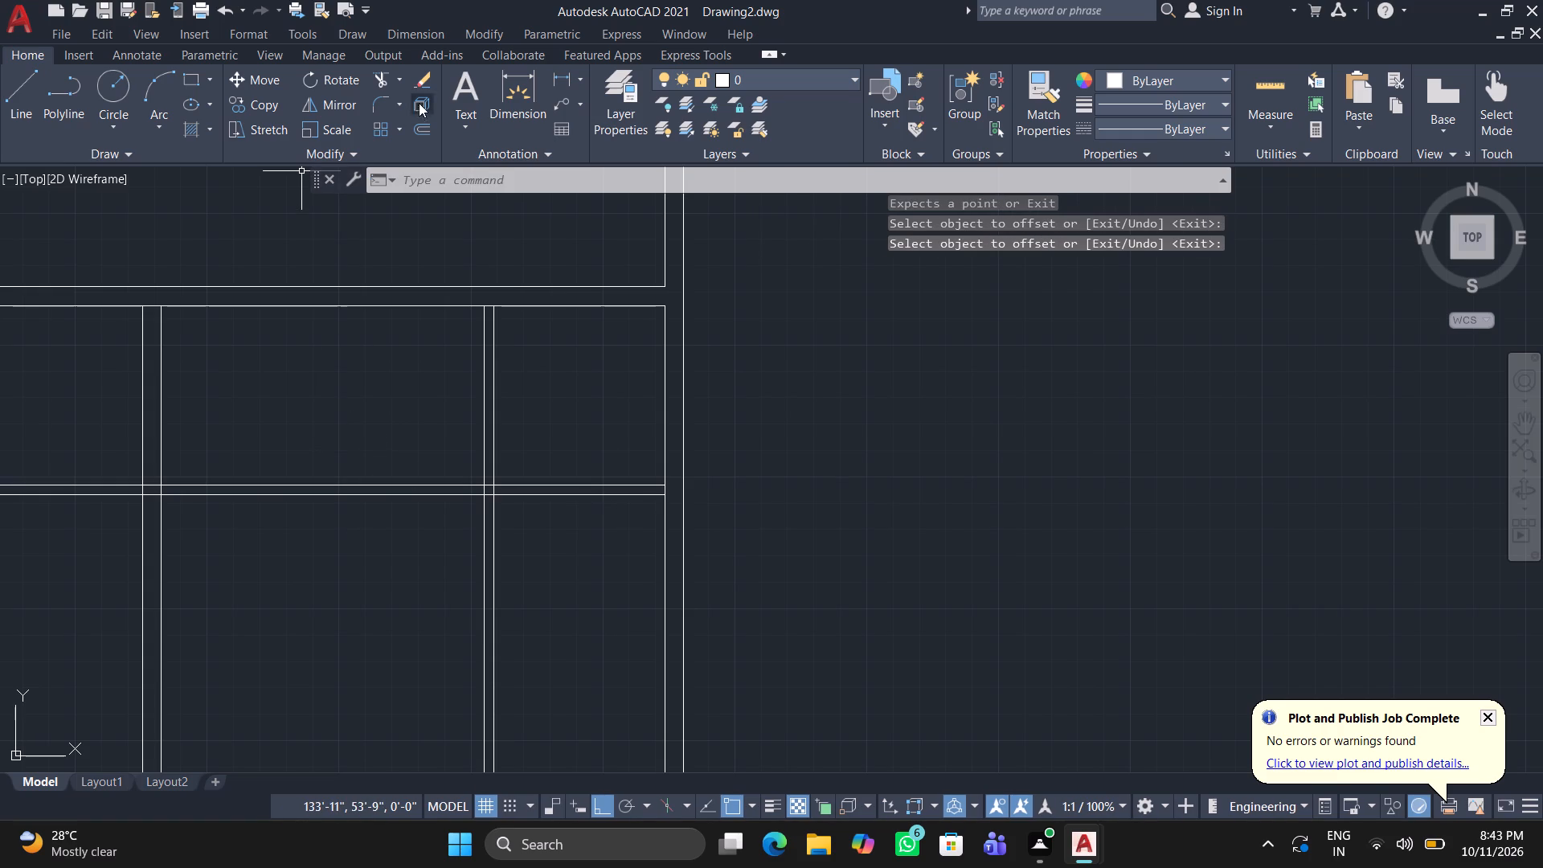
# Trim the horizontal partition's lines out of the middle room and the space between the two 9" vertical walls.
pyautogui.click(378, 69)
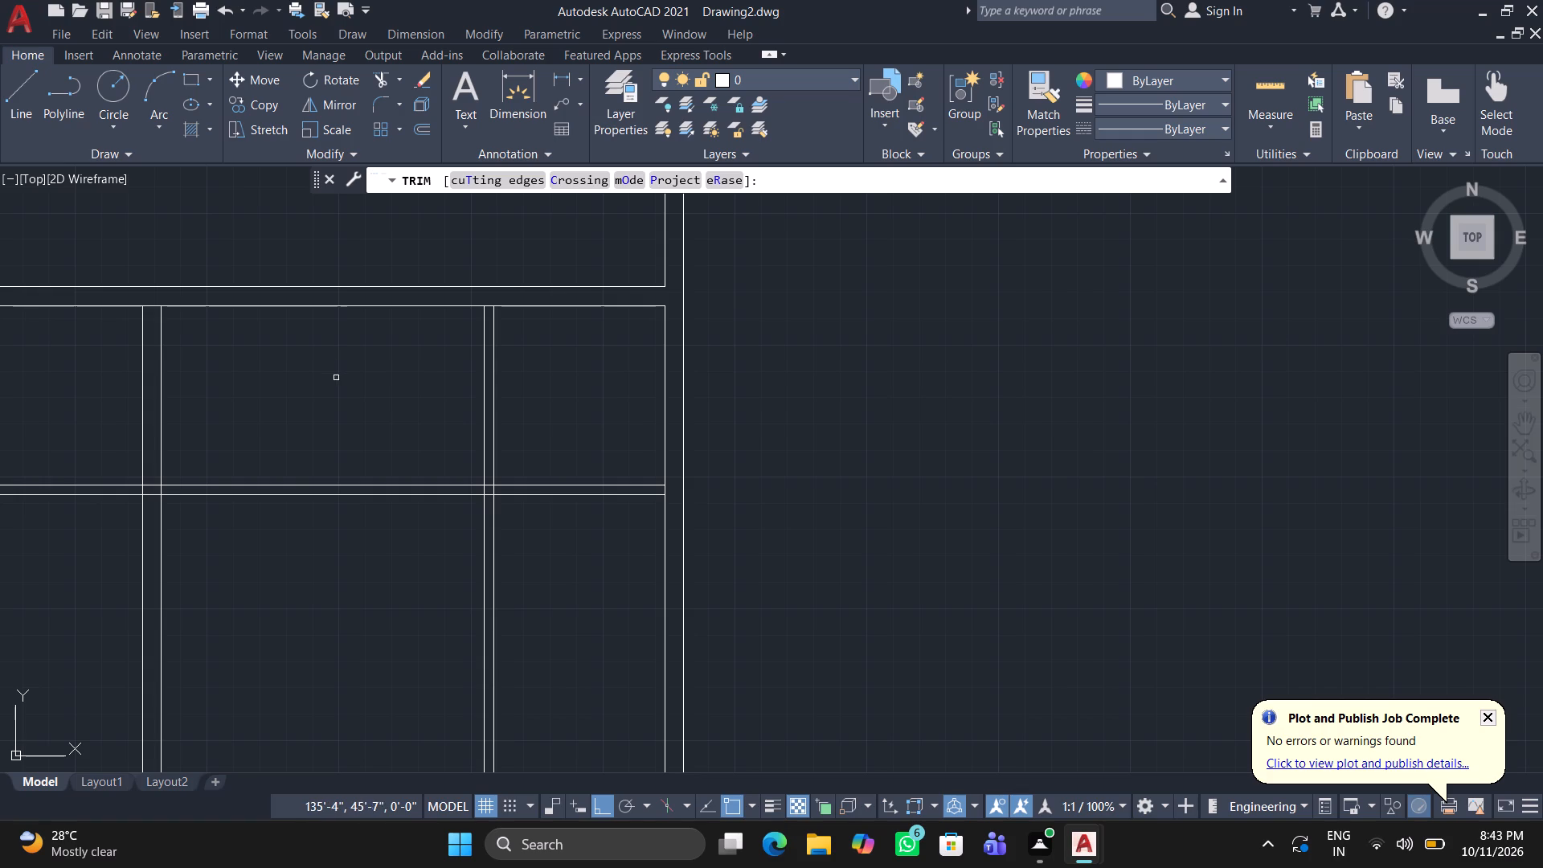
pyautogui.moveTo(324, 418); pyautogui.dragTo(309, 515)
pyautogui.scroll(-1, 309, 514)
pyautogui.moveTo(309, 512); pyautogui.dragTo(422, 498, button='middle')
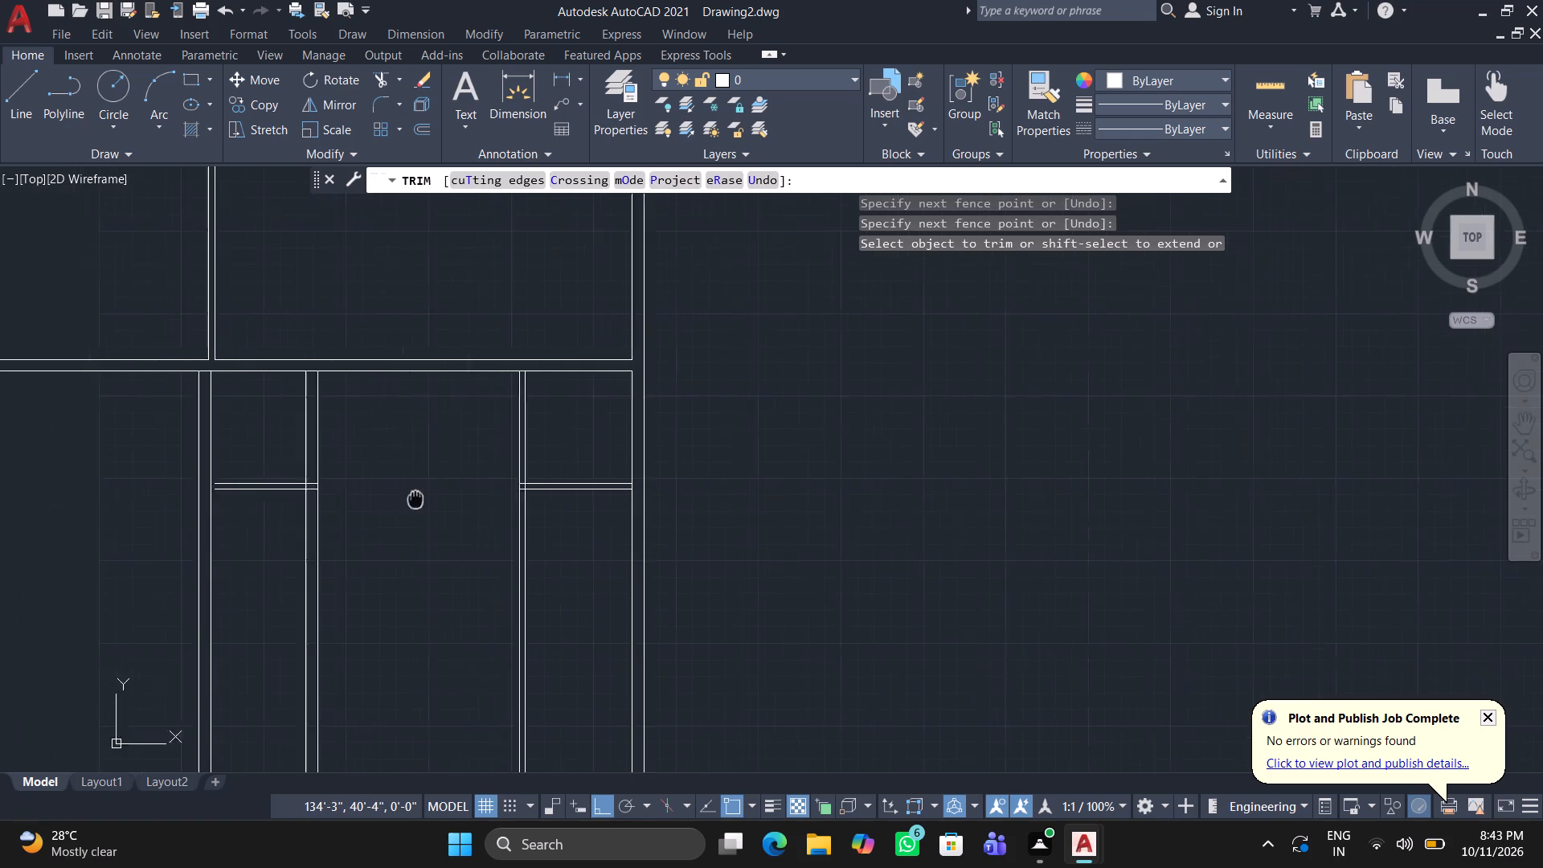
pyautogui.moveTo(422, 498); pyautogui.dragTo(543, 497, button='middle')
pyautogui.moveTo(395, 452); pyautogui.dragTo(395, 521)
pyautogui.click(395, 521)
pyautogui.scroll(1, 413, 475)
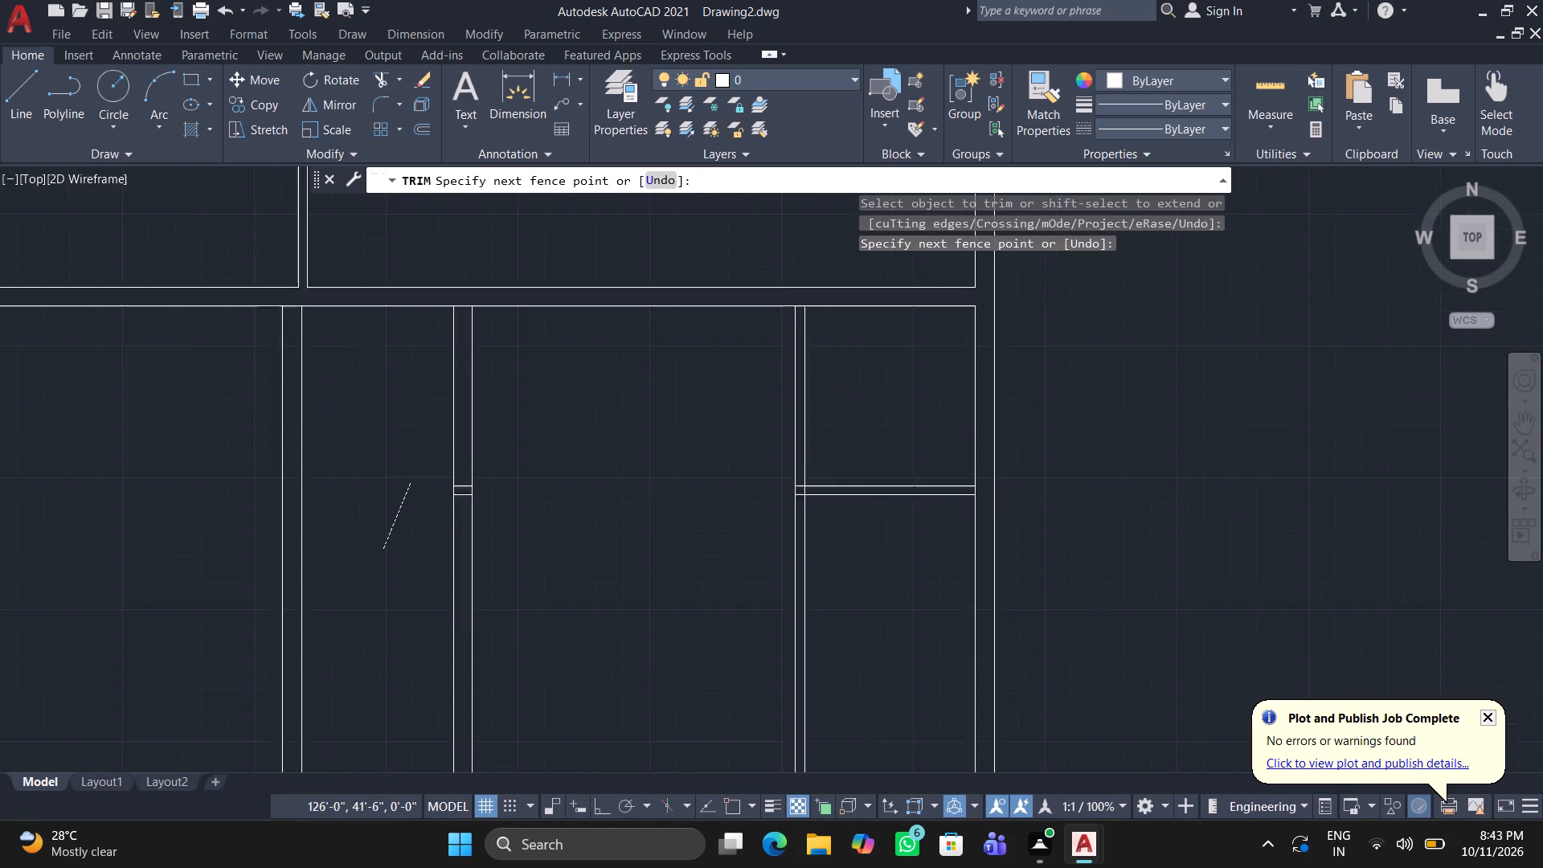
pyautogui.scroll(2, 413, 474)
pyautogui.click(382, 480)
# Trim the two short leftover partition segments inside the 9" vertical wall beside the middle room.
pyautogui.scroll(2, 522, 500)
pyautogui.moveTo(528, 500); pyautogui.dragTo(528, 502)
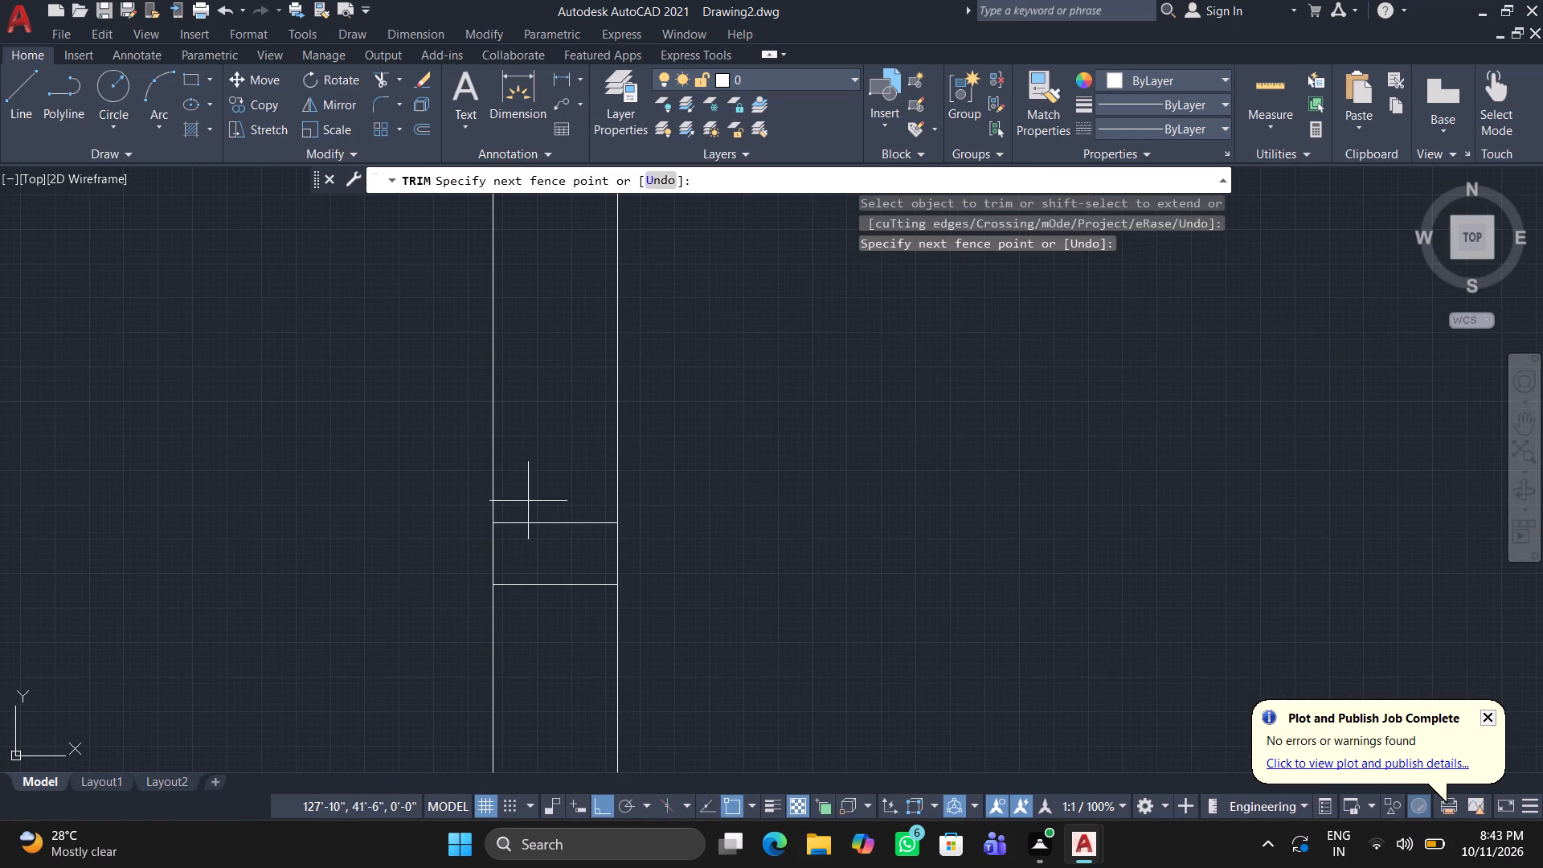
pyautogui.moveTo(528, 502); pyautogui.dragTo(528, 578)
pyautogui.scroll(-3, 528, 565)
pyautogui.scroll(3, 523, 575)
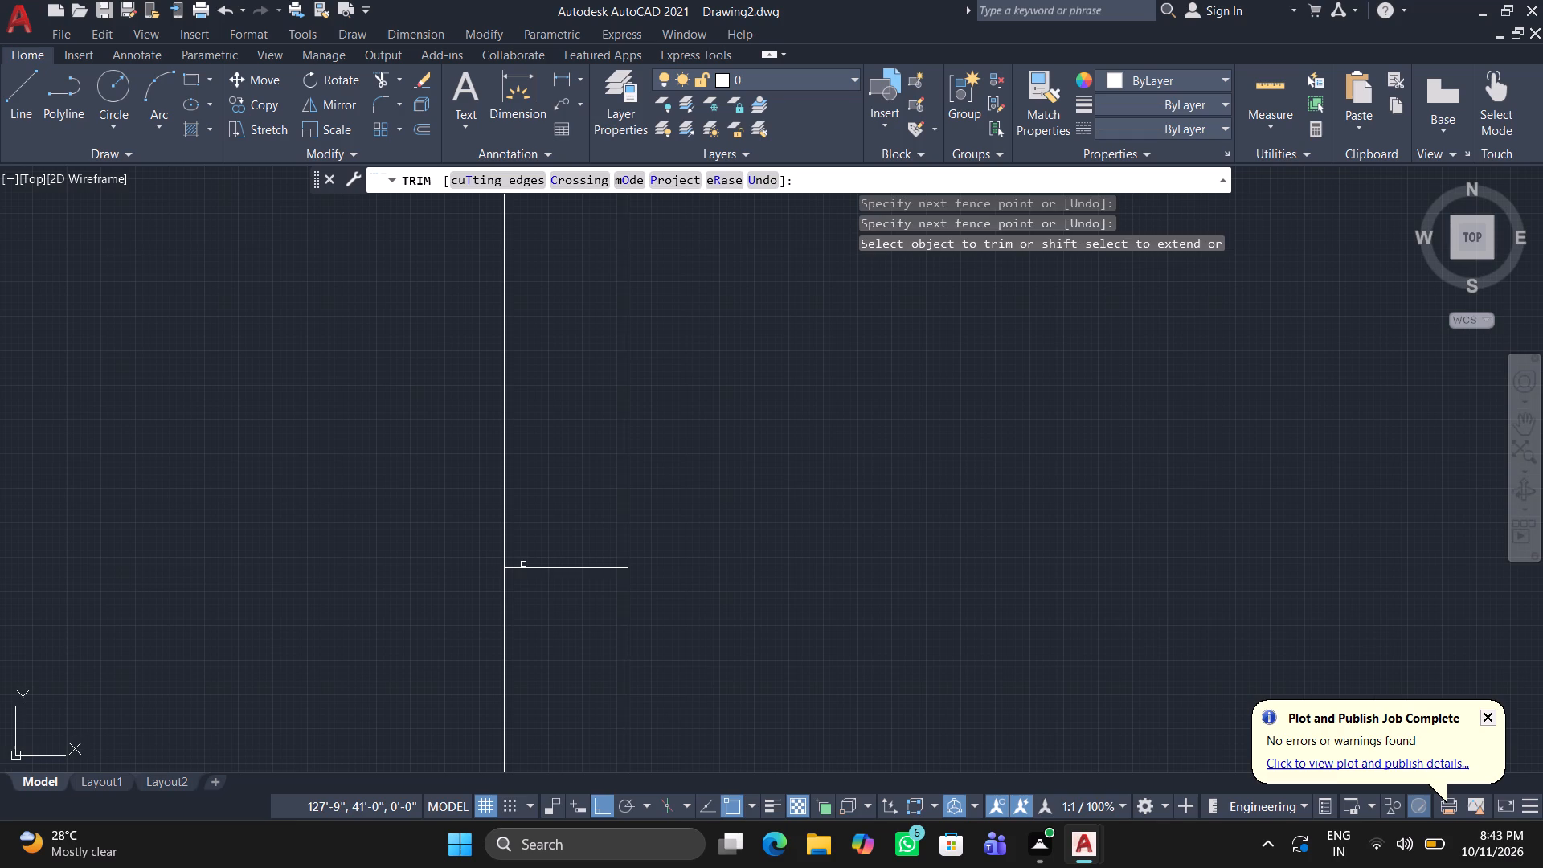
pyautogui.moveTo(523, 564); pyautogui.dragTo(525, 592)
pyautogui.scroll(-3, 540, 562)
# Trim the horizontal wall's lower face between the two faces of the 4.5" vertical partition to open their junction.
pyautogui.scroll(-2, 669, 535)
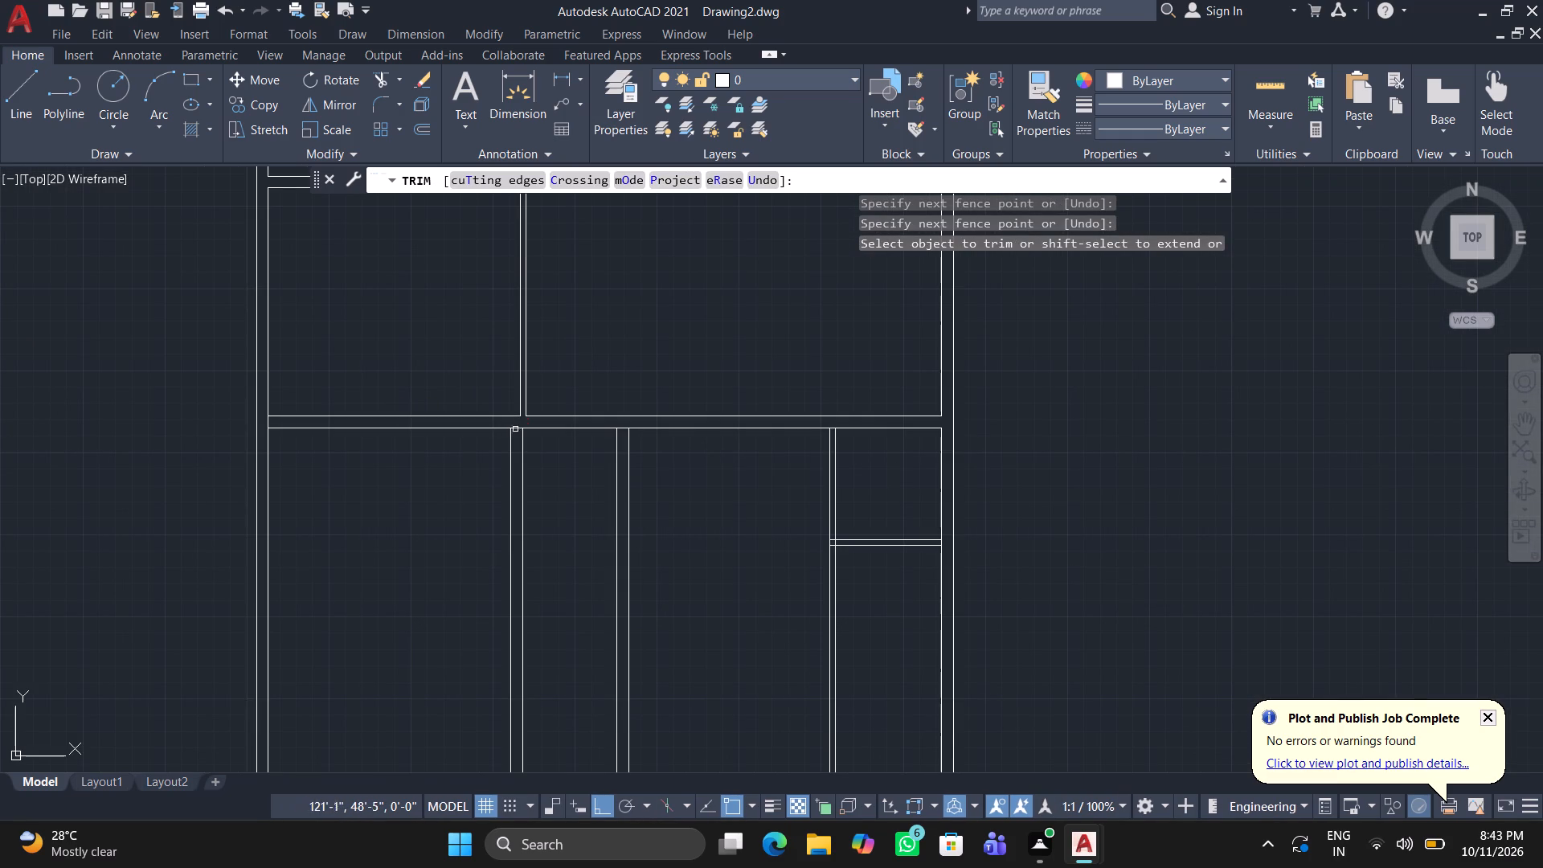
pyautogui.scroll(4, 517, 431)
pyautogui.scroll(-3, 516, 432)
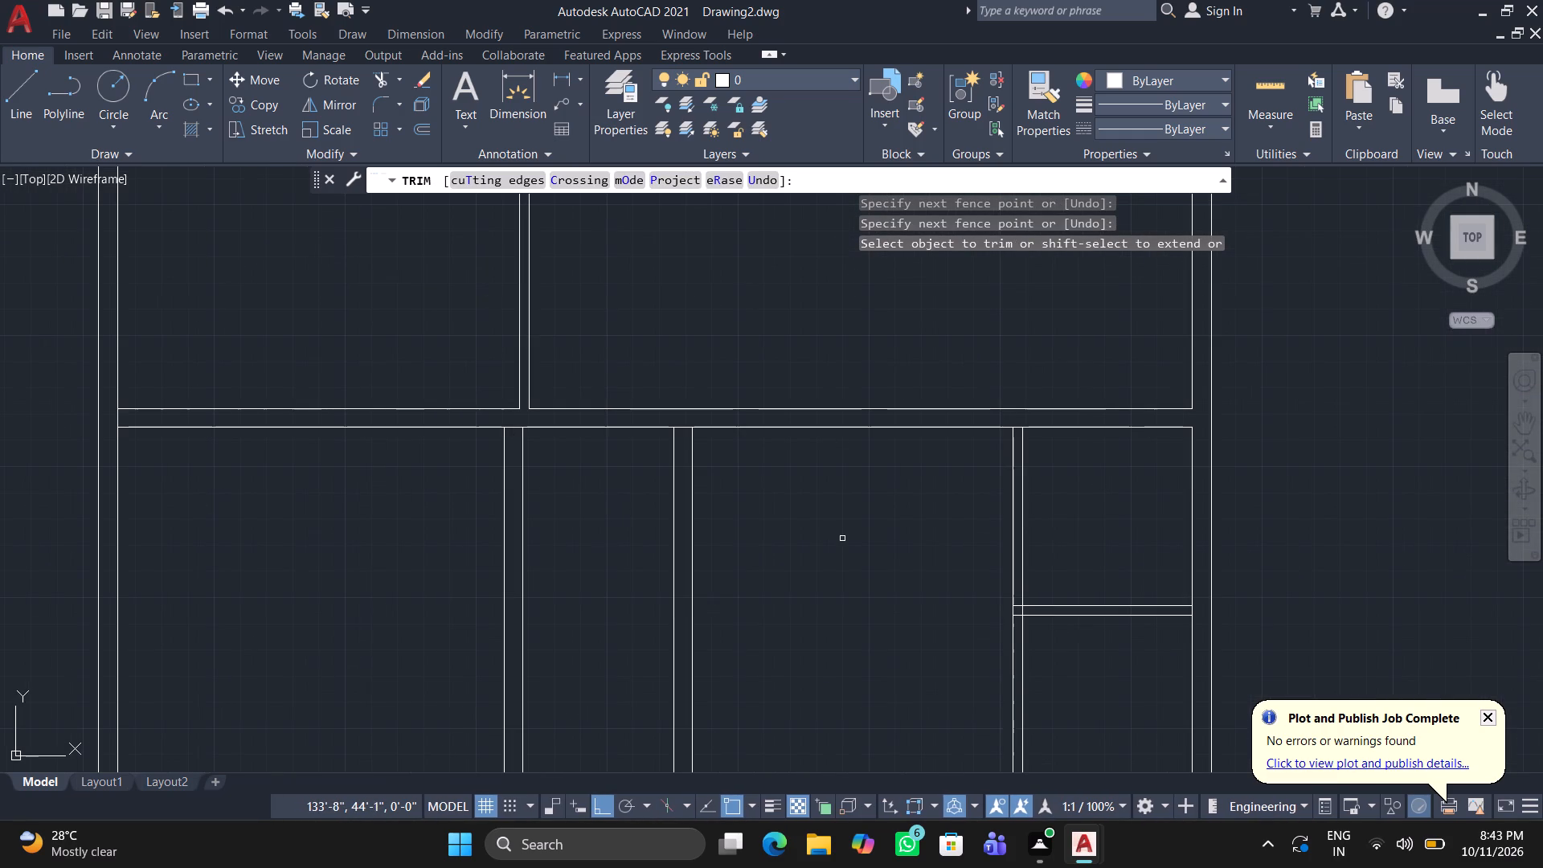
pyautogui.moveTo(836, 542); pyautogui.dragTo(234, 542, button='middle')
pyautogui.scroll(2, 432, 434)
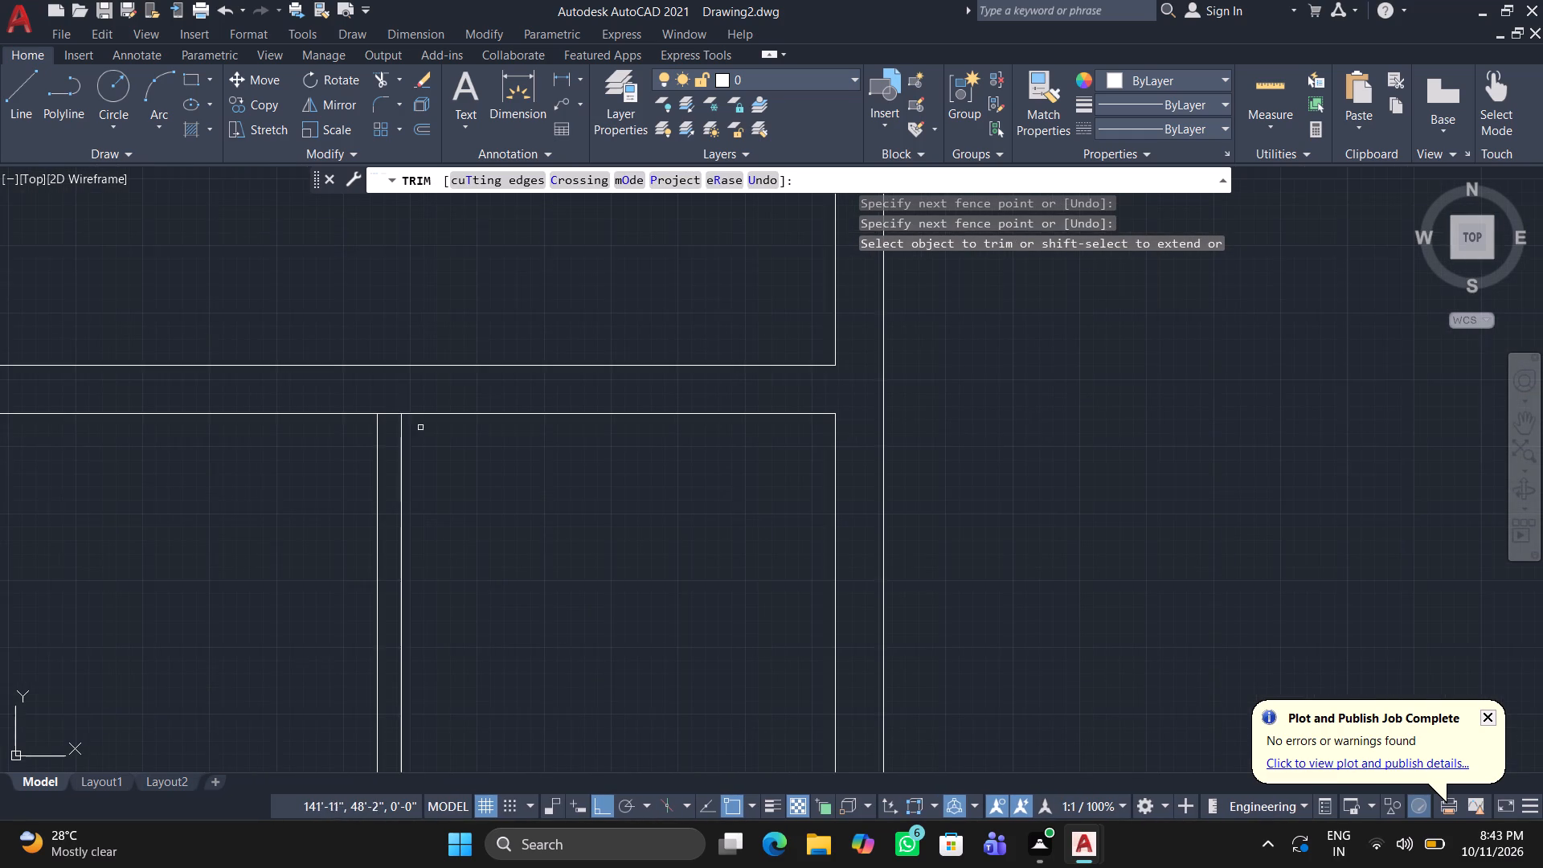
pyautogui.scroll(1, 386, 411)
pyautogui.moveTo(386, 411); pyautogui.dragTo(395, 448)
pyautogui.click(395, 448)
pyautogui.scroll(-3, 395, 448)
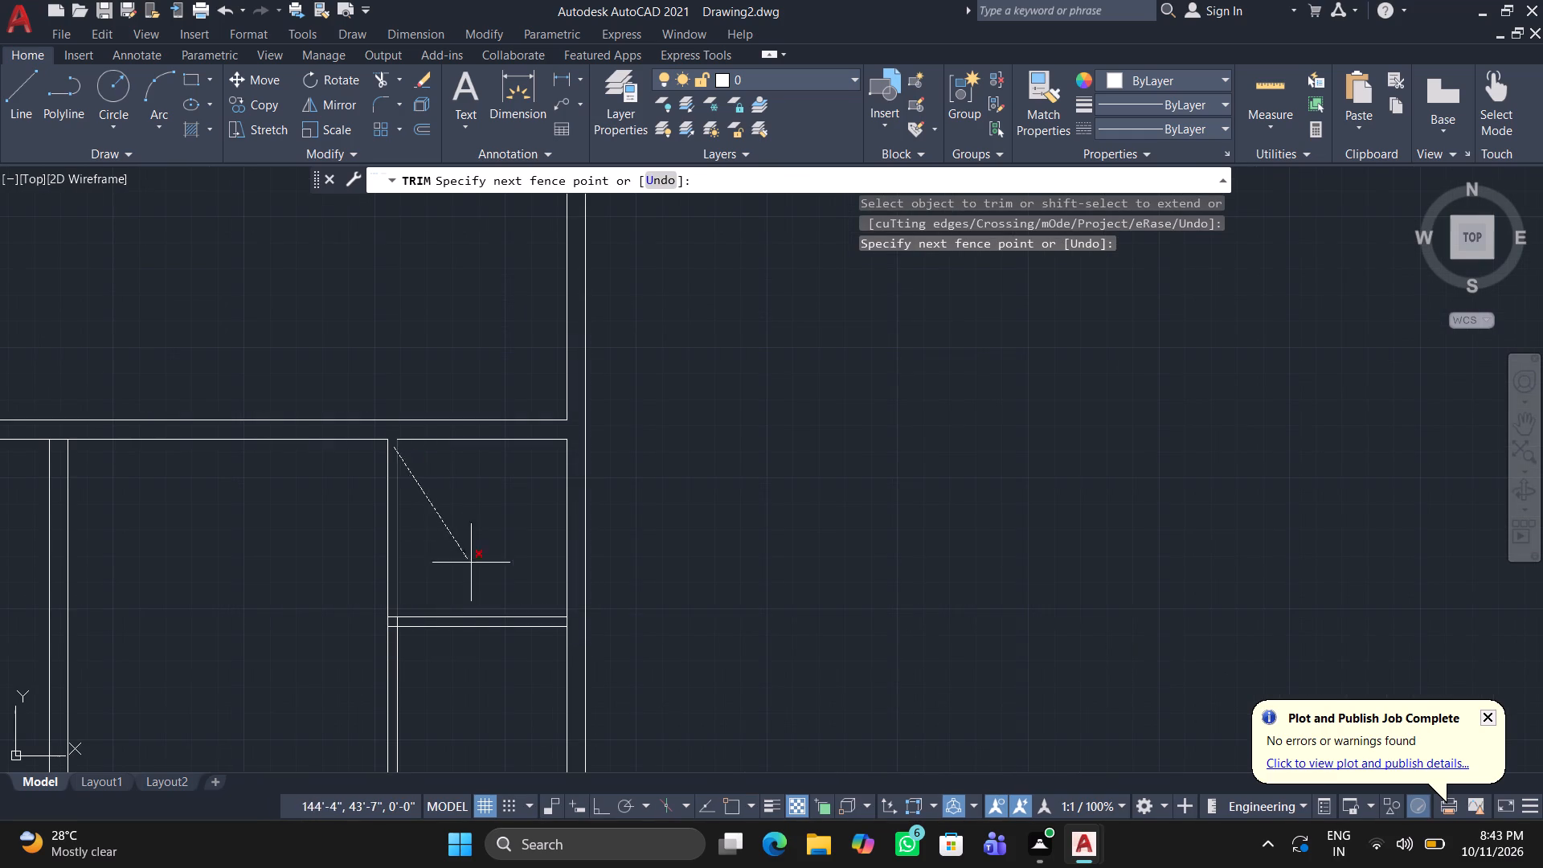
pyautogui.scroll(2, 392, 494)
pyautogui.click(383, 483)
pyautogui.scroll(-1, 527, 569)
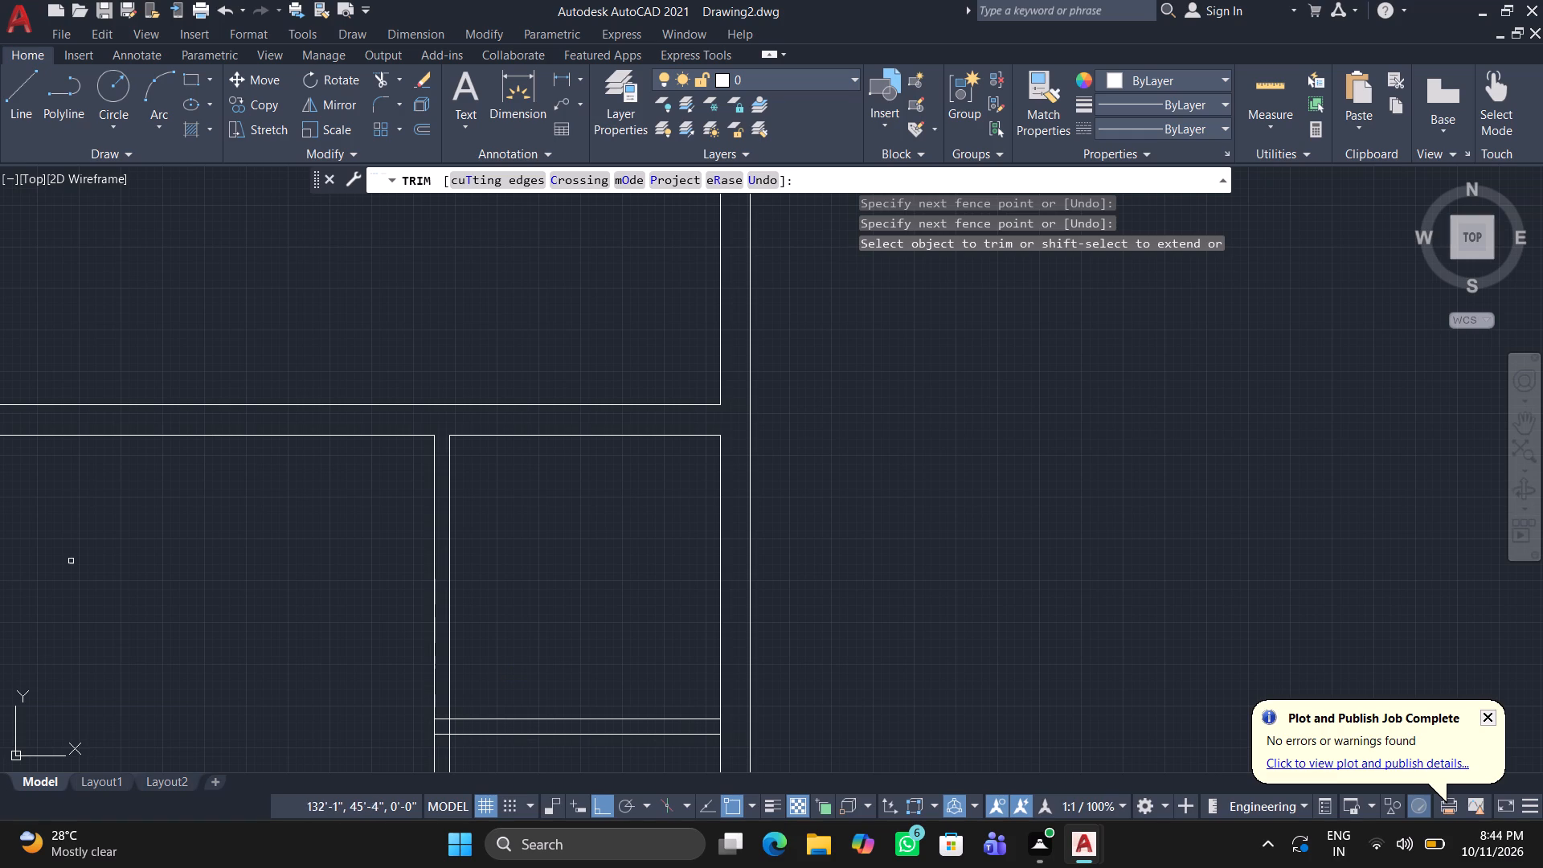
# Trim the horizontal partition's ends and the vertical partition's right face where the two 4.5" partitions meet to open the junction.
pyautogui.moveTo(469, 645); pyautogui.dragTo(517, 480, button='middle')
pyautogui.scroll(1, 469, 558)
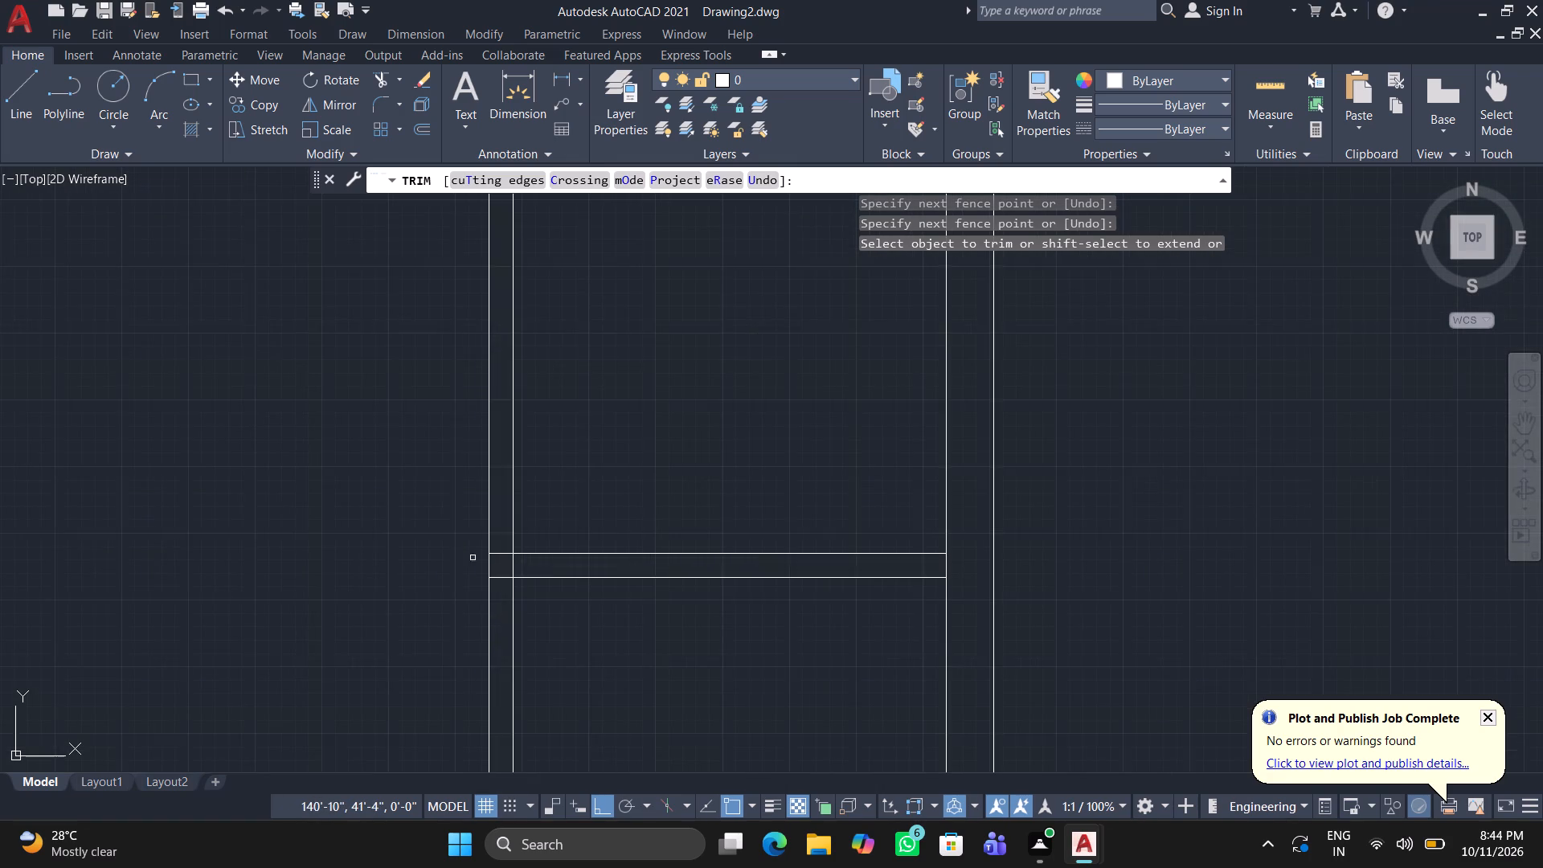
pyautogui.scroll(2, 502, 571)
pyautogui.moveTo(505, 514); pyautogui.dragTo(502, 576)
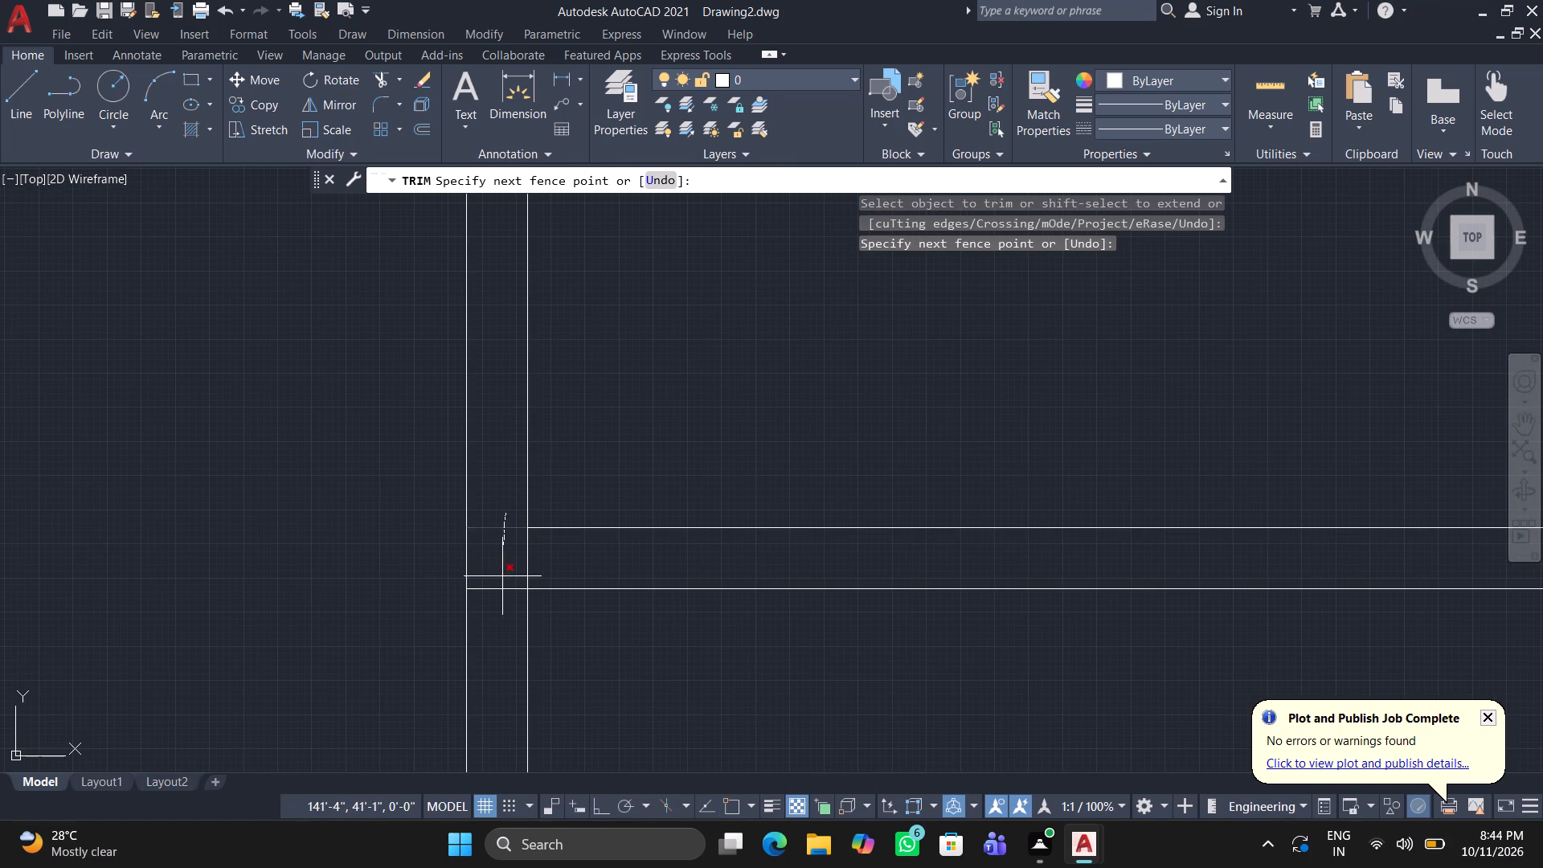
pyautogui.moveTo(502, 576); pyautogui.dragTo(502, 579)
pyautogui.moveTo(502, 580); pyautogui.dragTo(503, 629)
pyautogui.click(519, 551)
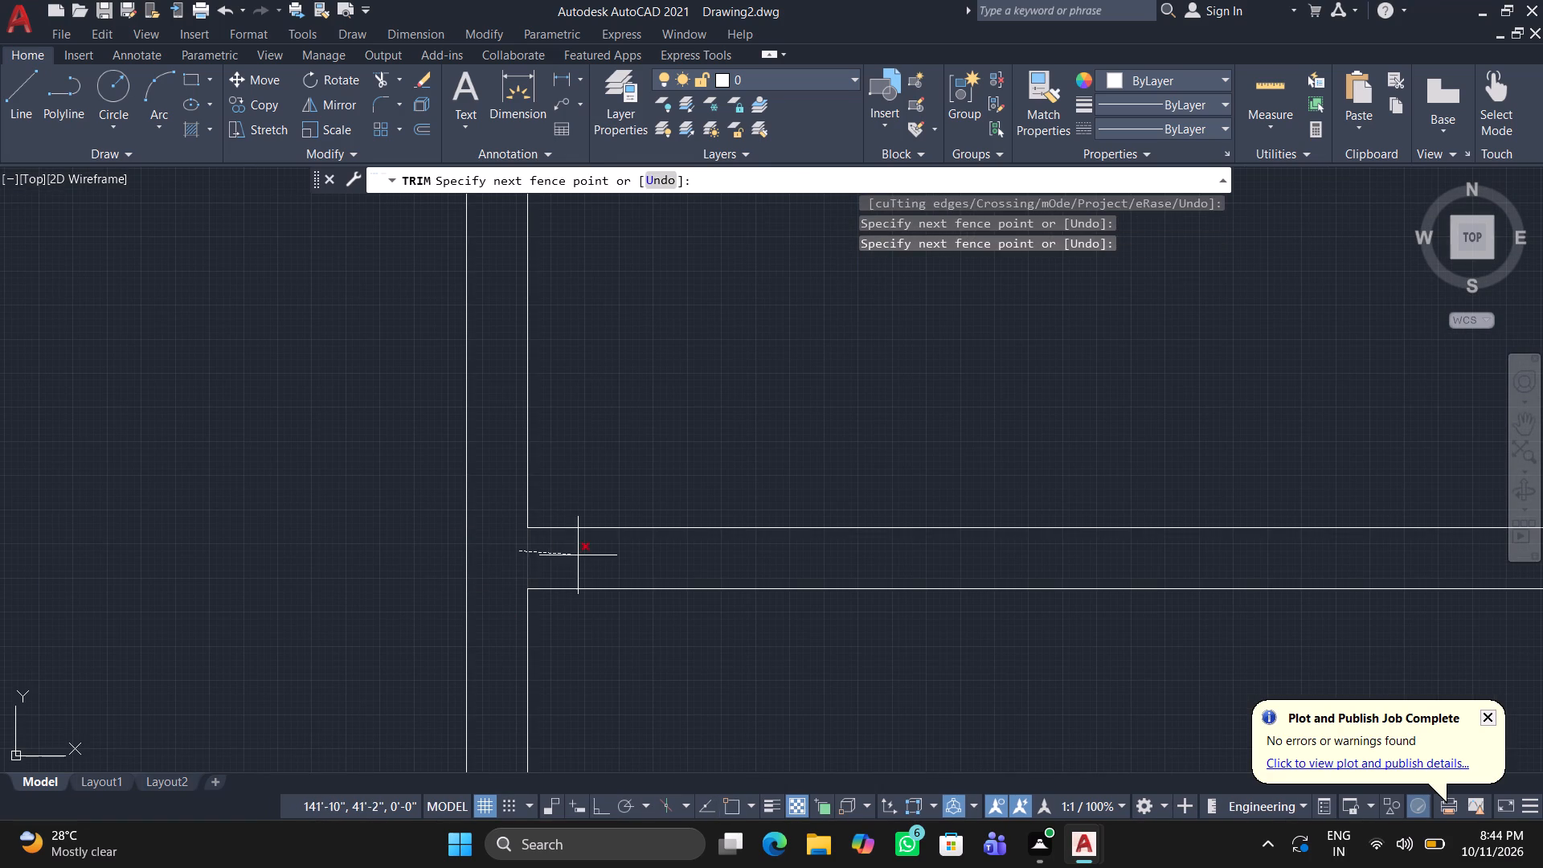
pyautogui.click(579, 555)
# Trim the right outer wall's inner face between the two lines of the horizontal partition to open that junction.
pyautogui.scroll(-3, 579, 555)
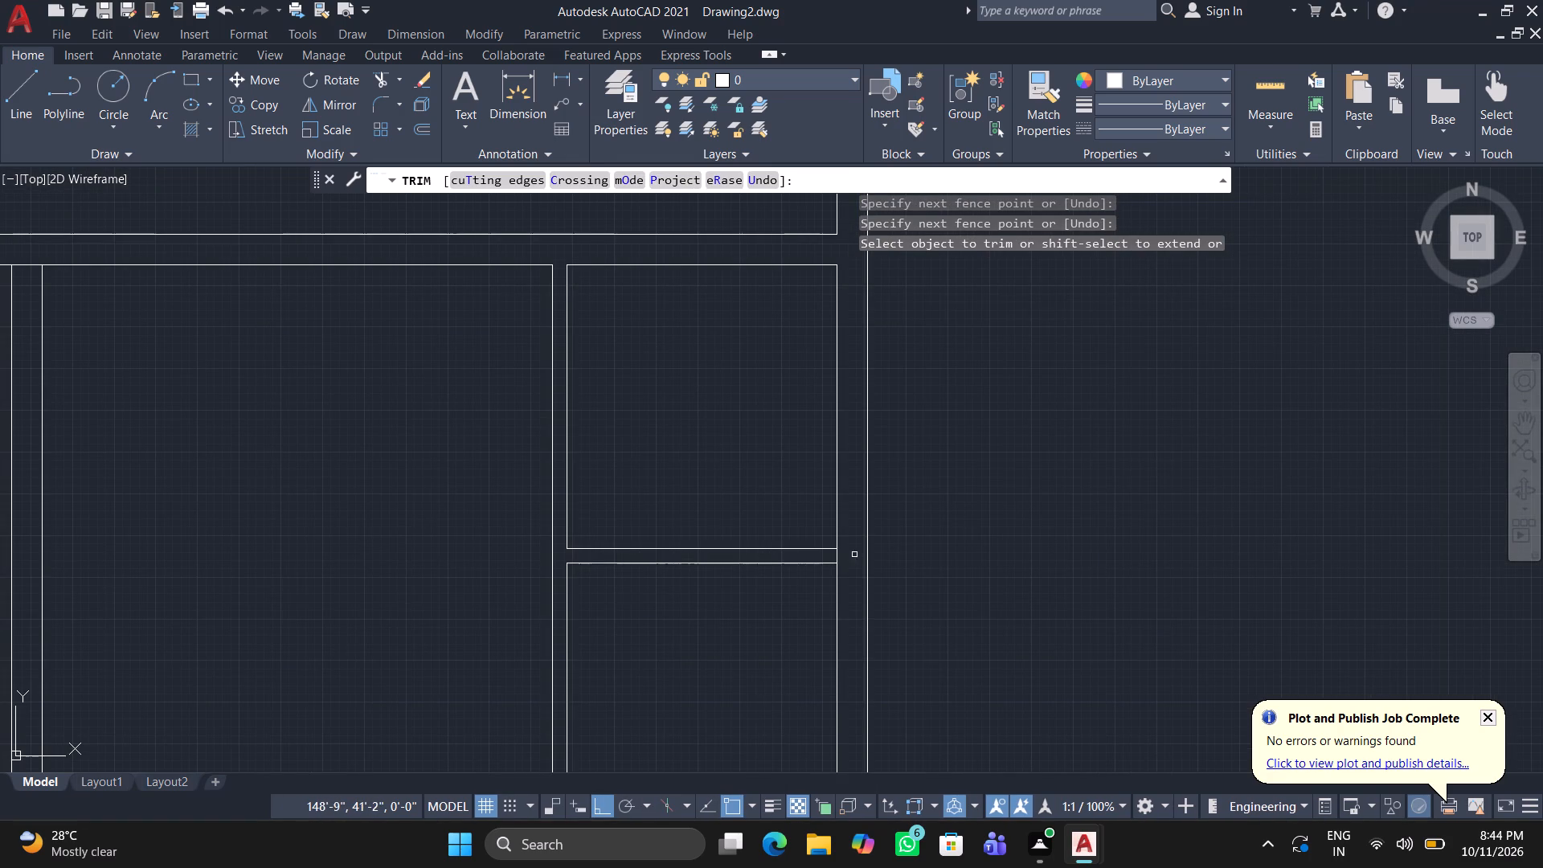
pyautogui.scroll(2, 849, 553)
pyautogui.click(817, 563)
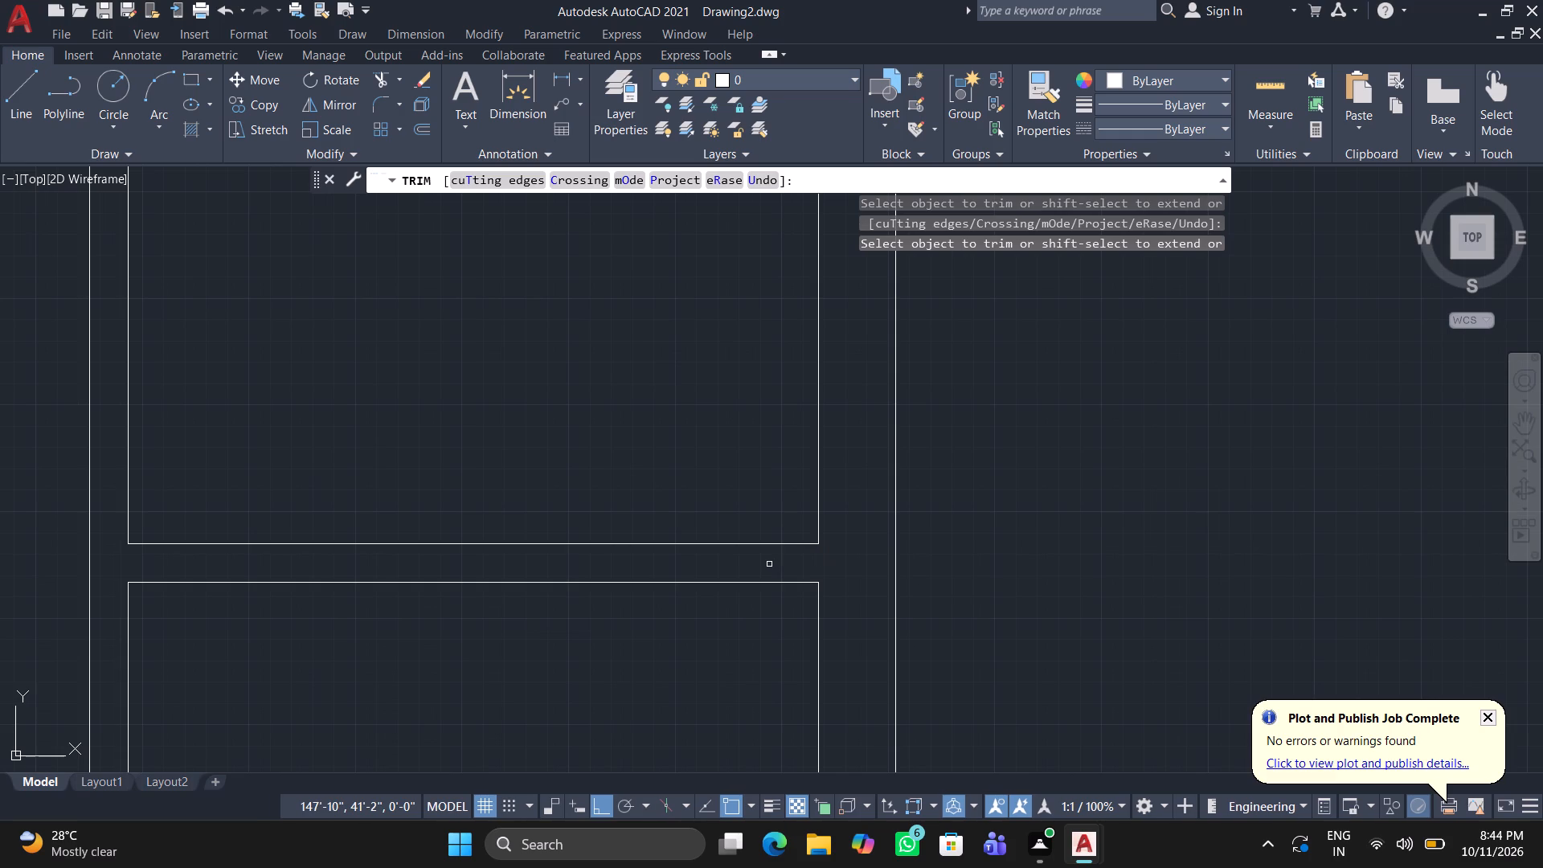
pyautogui.press('Return')
# Offset the horizontal partition's lower line 11' downward to set the length of the room below it.
pyautogui.press('o')
pyautogui.press('Return')
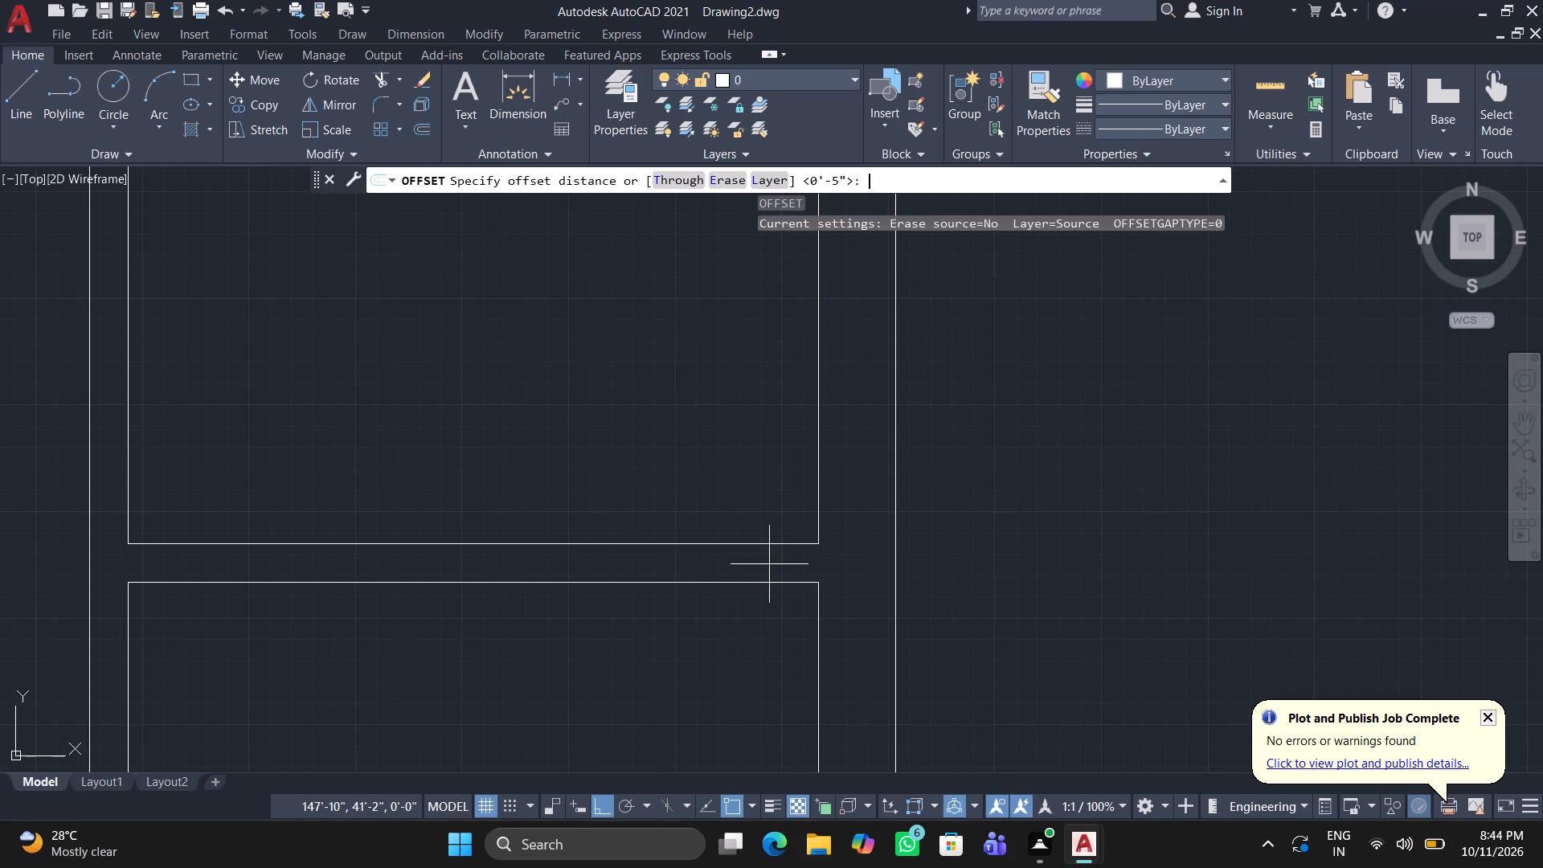
pyautogui.write('11')
pyautogui.press("'")
pyautogui.press('Return')
pyautogui.scroll(-2, 769, 564)
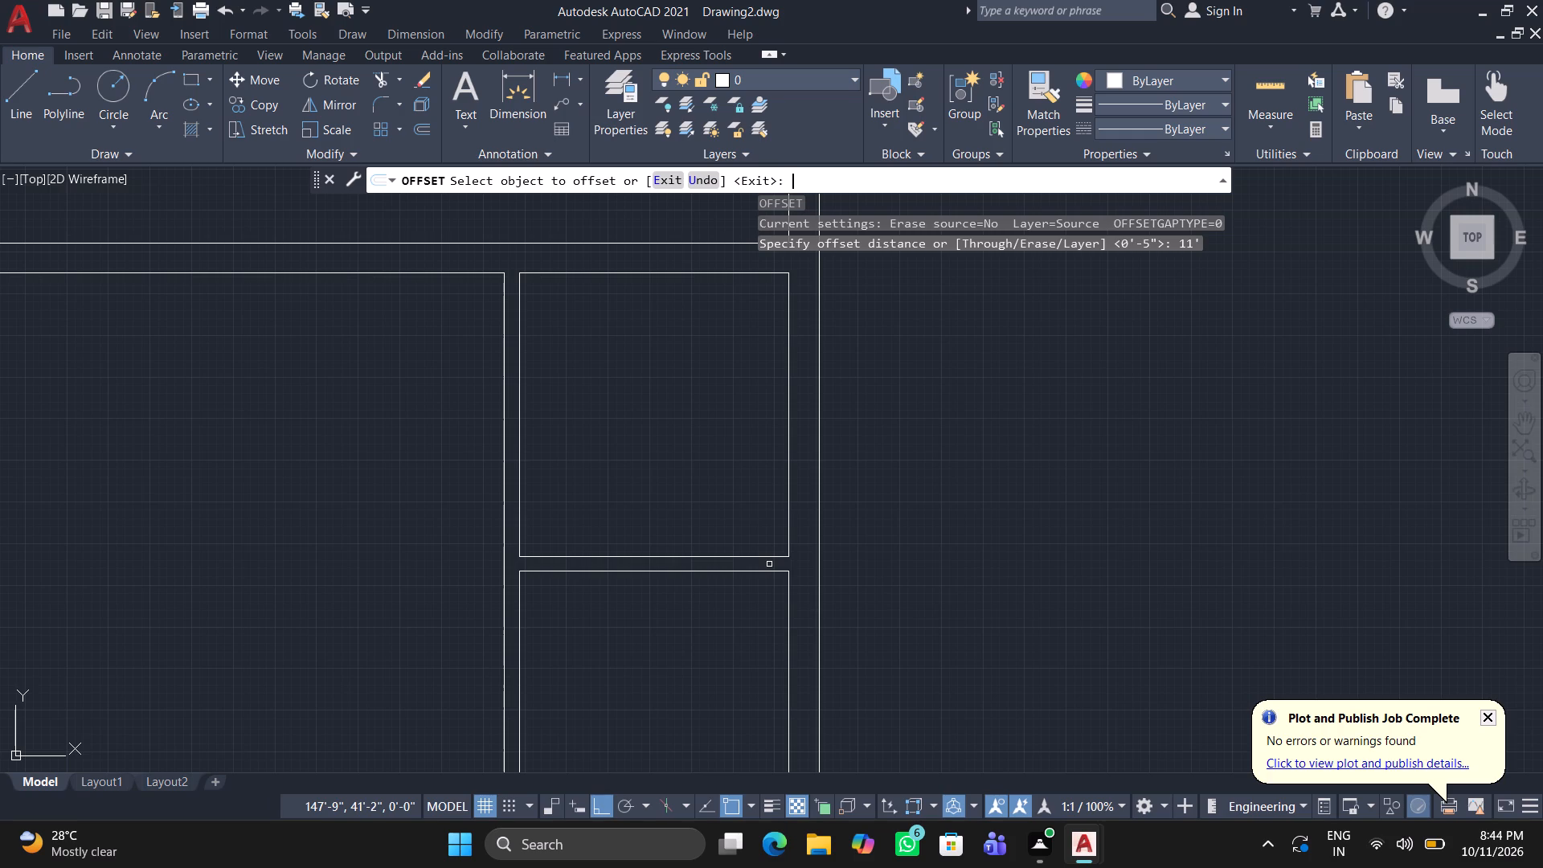
pyautogui.click(633, 567)
pyautogui.scroll(-3, 633, 612)
pyautogui.moveTo(649, 616); pyautogui.dragTo(645, 534, button='middle')
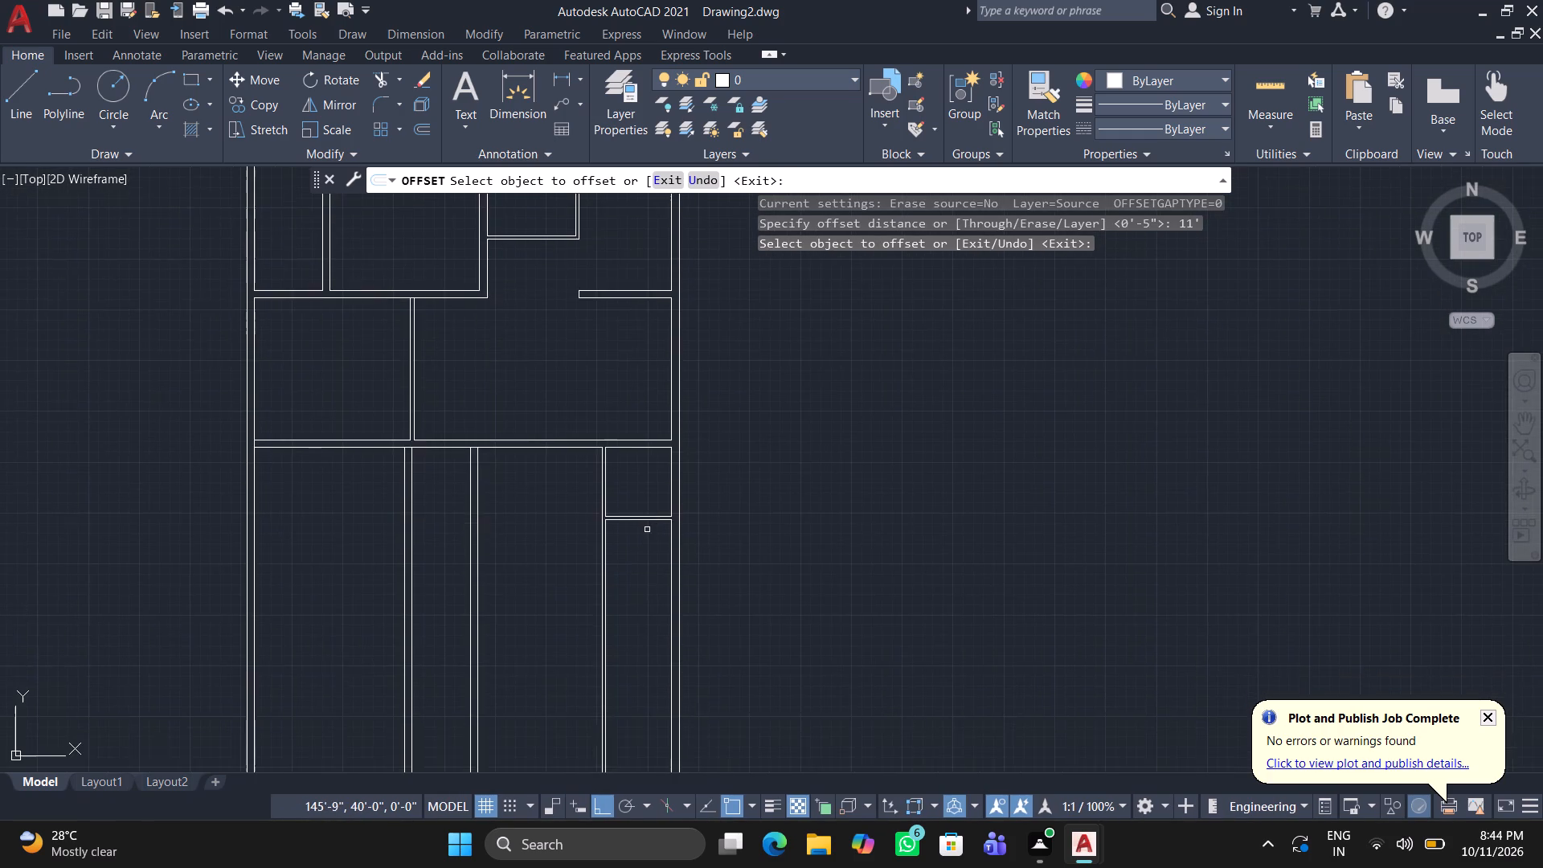
pyautogui.scroll(2, 647, 530)
pyautogui.click(659, 510)
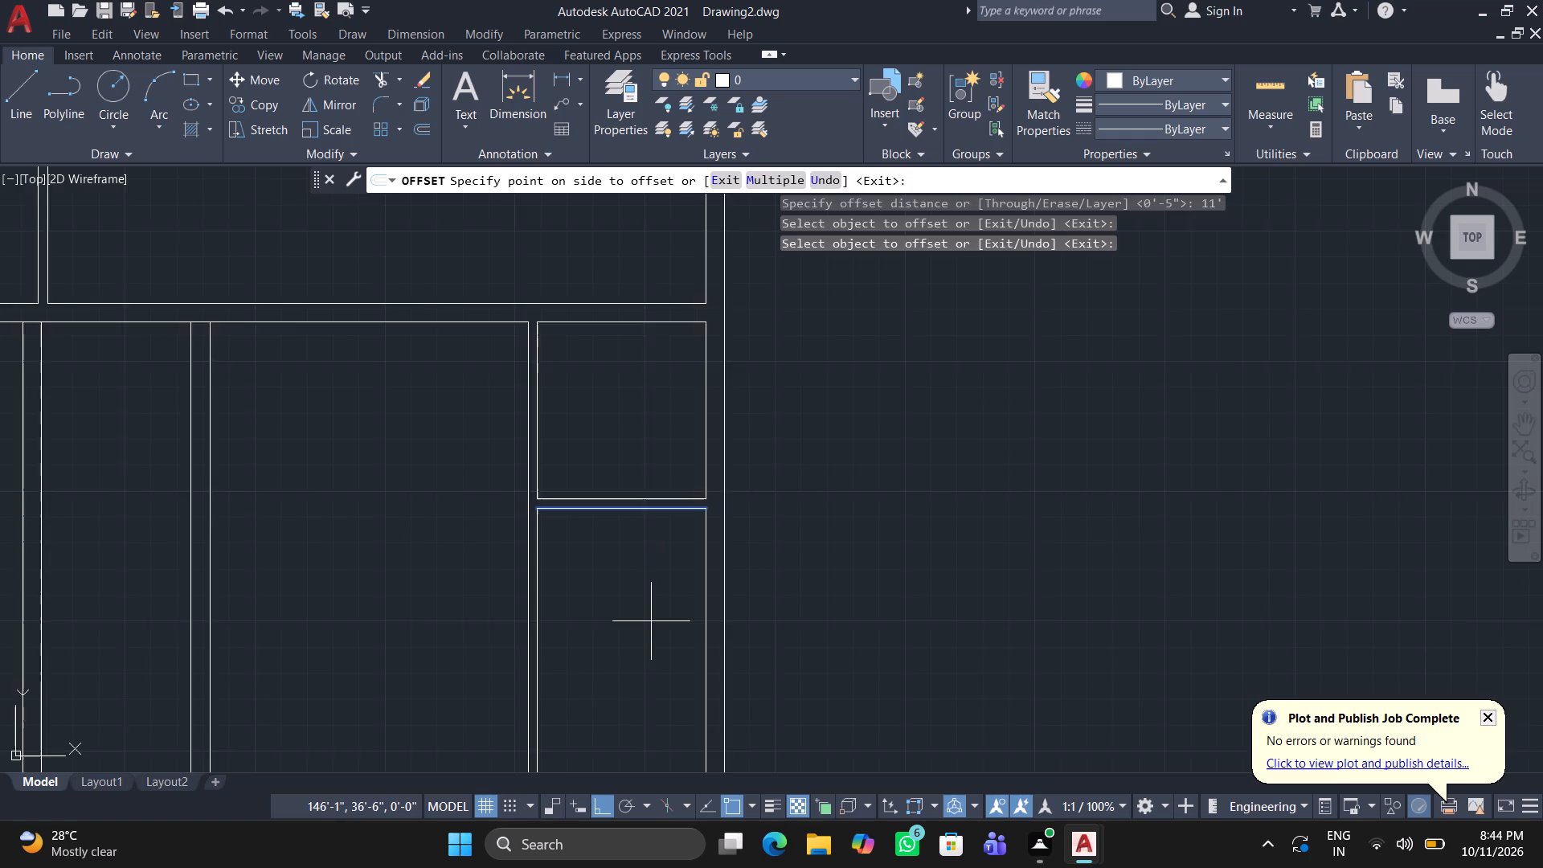
pyautogui.scroll(-1, 651, 621)
pyautogui.click(652, 621)
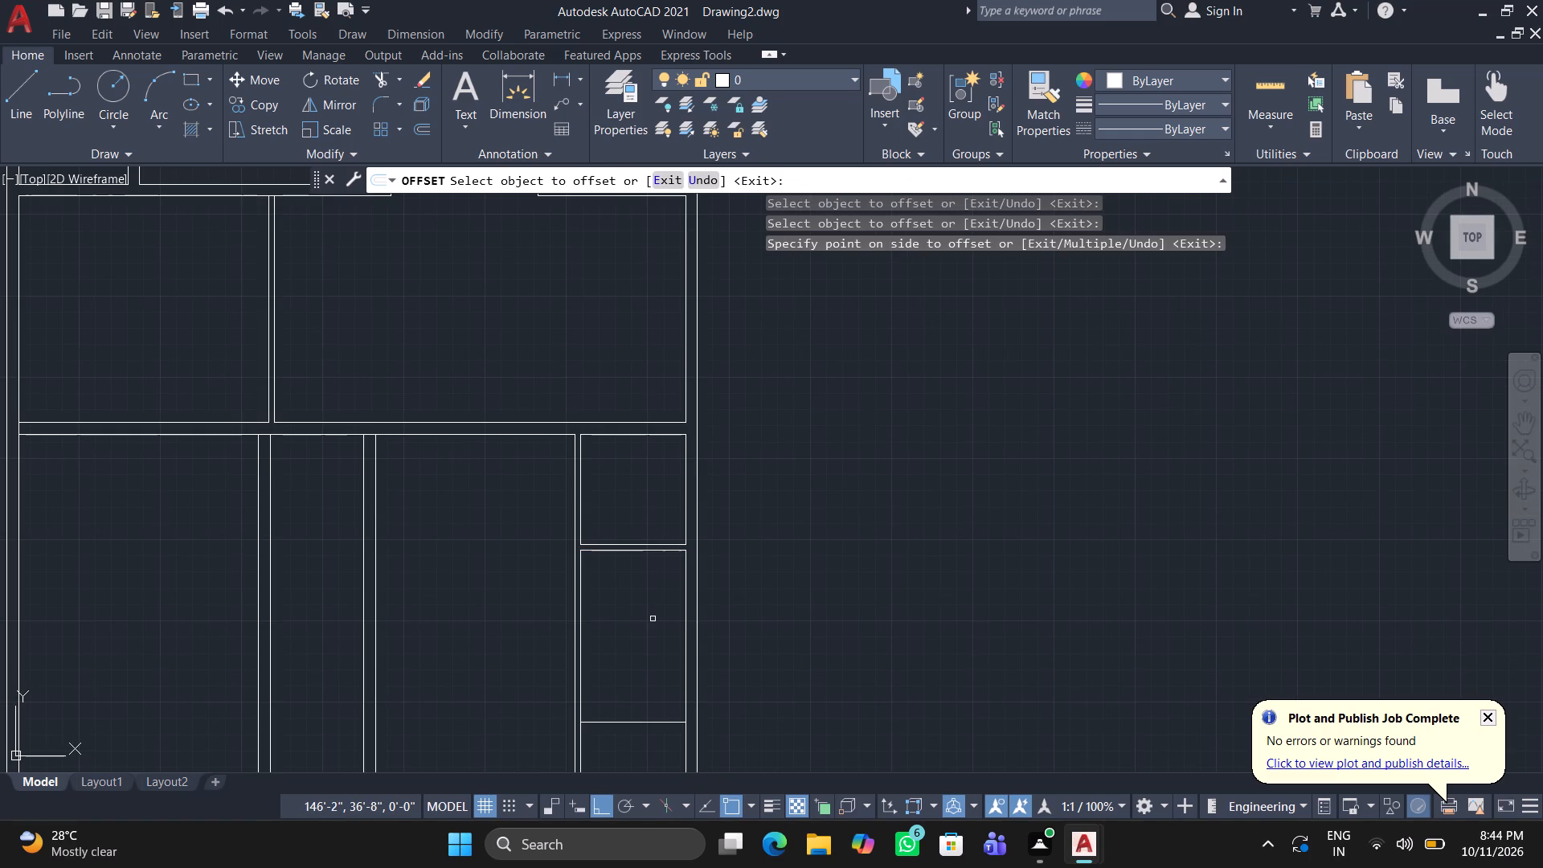
pyautogui.press('Return')
# Offset the new horizontal line 9" downward to form the room's bottom wall.
pyautogui.press('o')
pyautogui.press('Return')
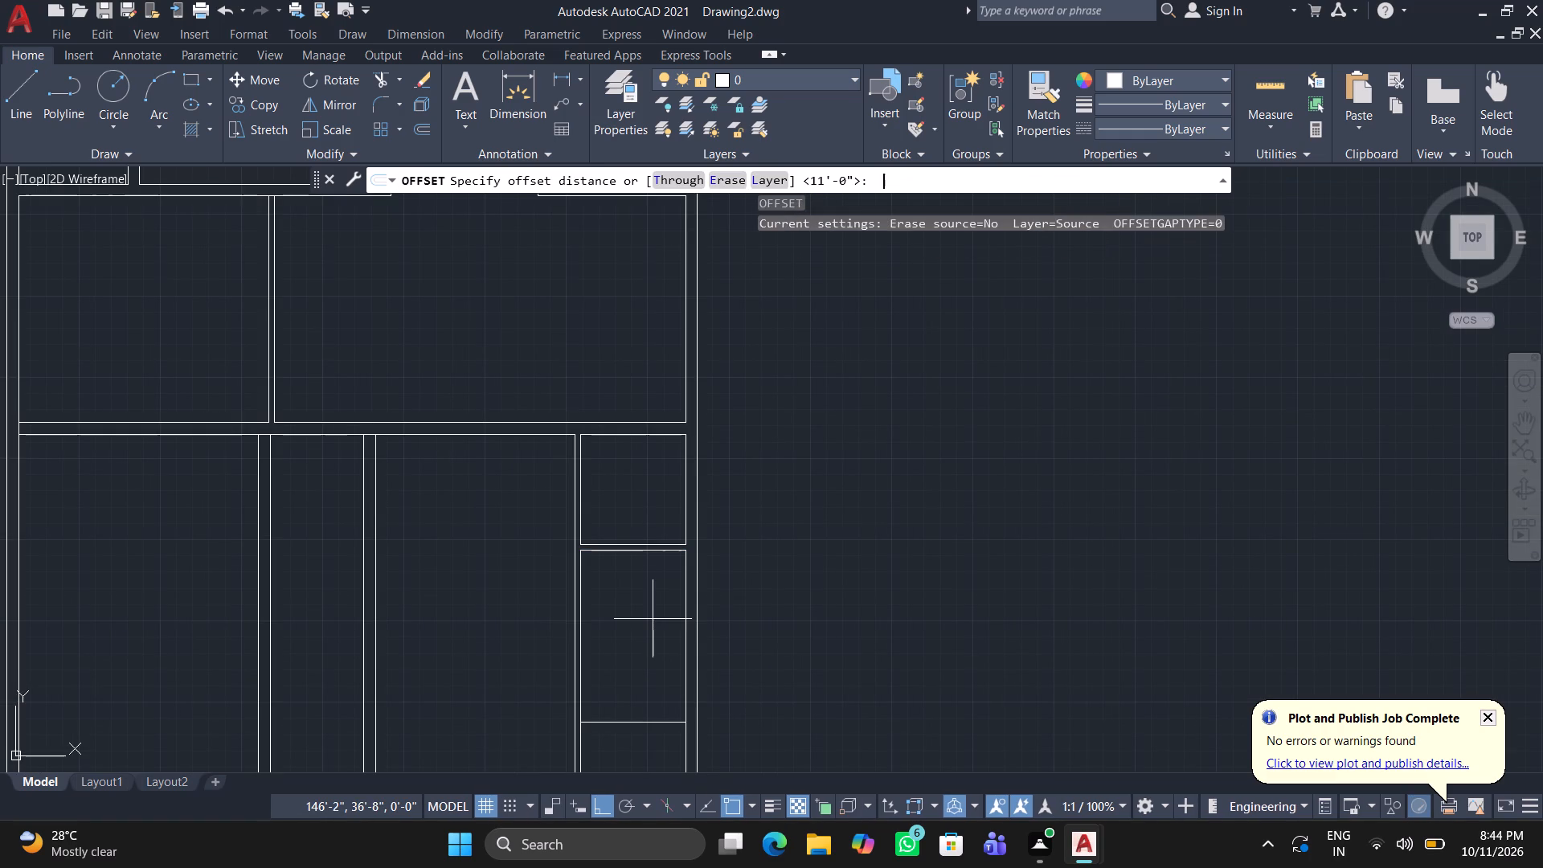
pyautogui.write('9"')
pyautogui.press('Return')
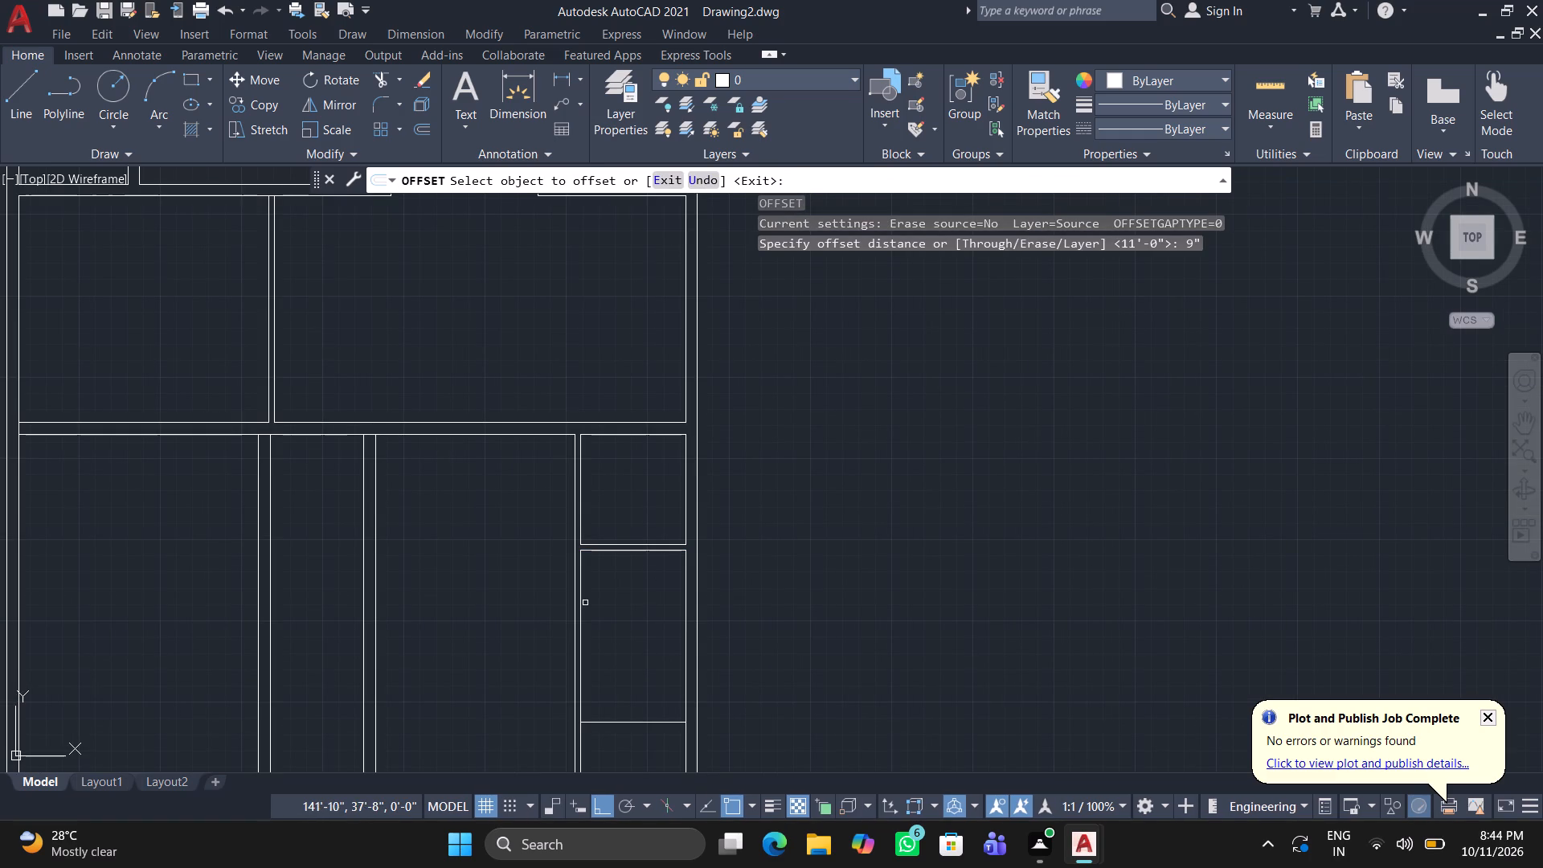
pyautogui.scroll(1, 614, 721)
pyautogui.moveTo(614, 721); pyautogui.dragTo(608, 604, button='middle')
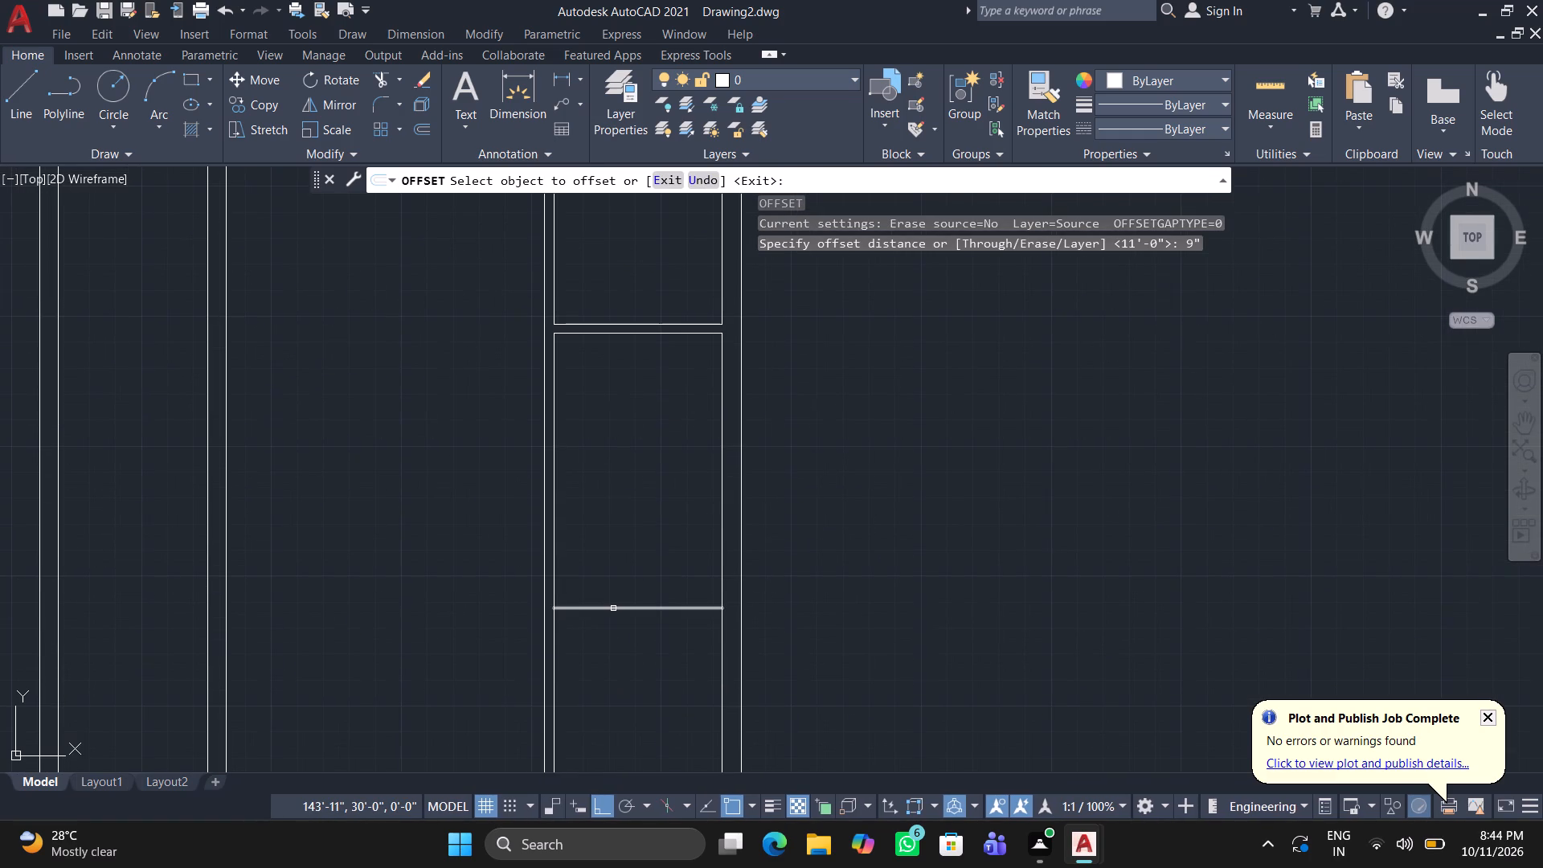
pyautogui.click(614, 609)
pyautogui.click(602, 661)
pyautogui.press('Return')
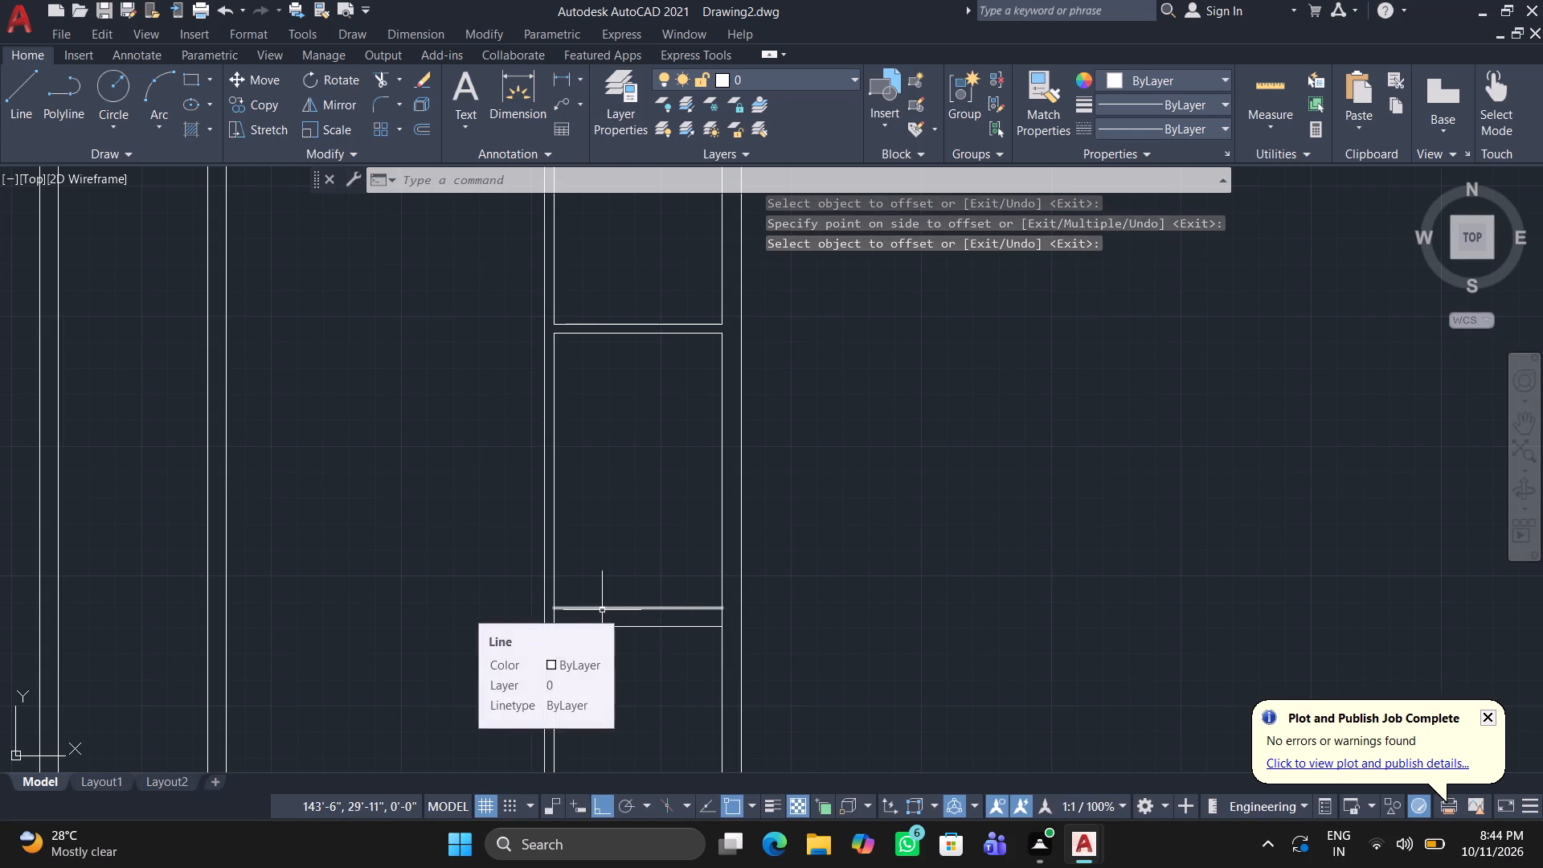
# Stretch the left end of the 9" wall's lower line to the outer face of the 4.5" vertical partition.
pyautogui.click(570, 628)
pyautogui.scroll(1, 570, 628)
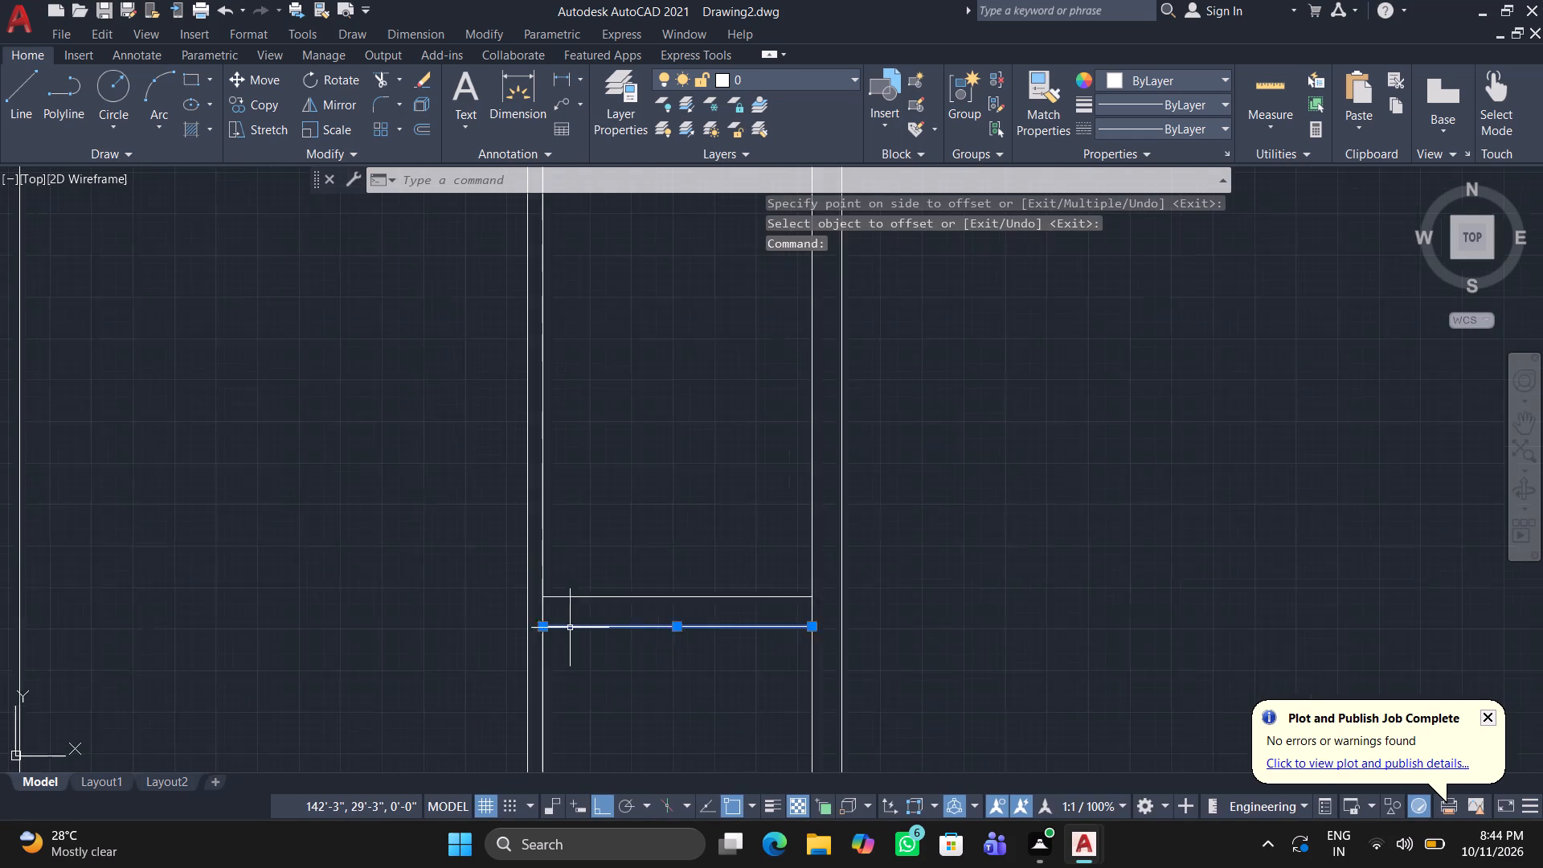
pyautogui.scroll(2, 570, 628)
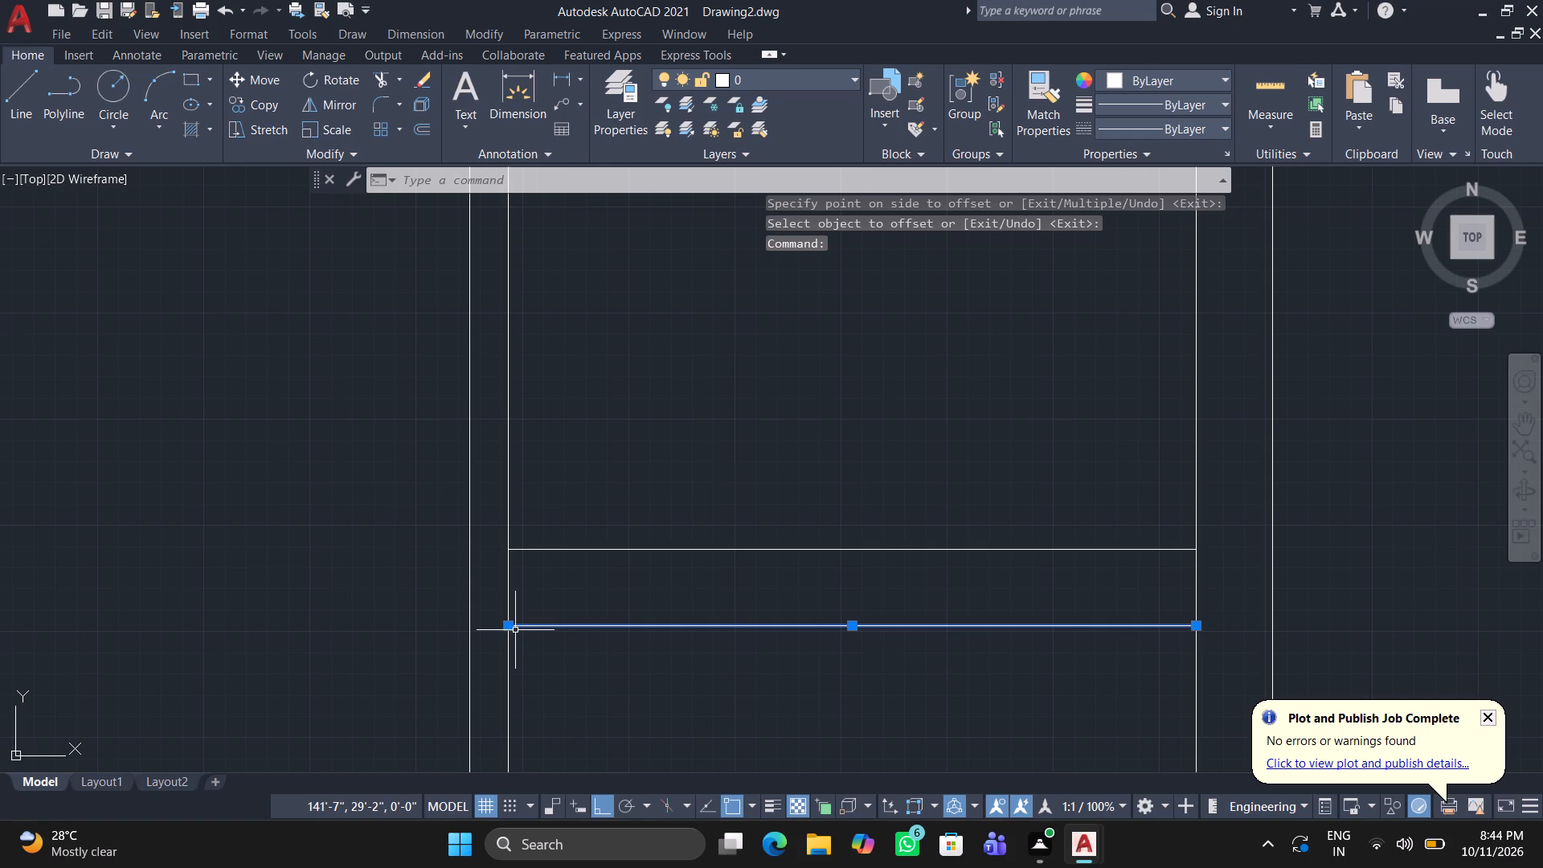
pyautogui.click(509, 625)
pyautogui.click(470, 621)
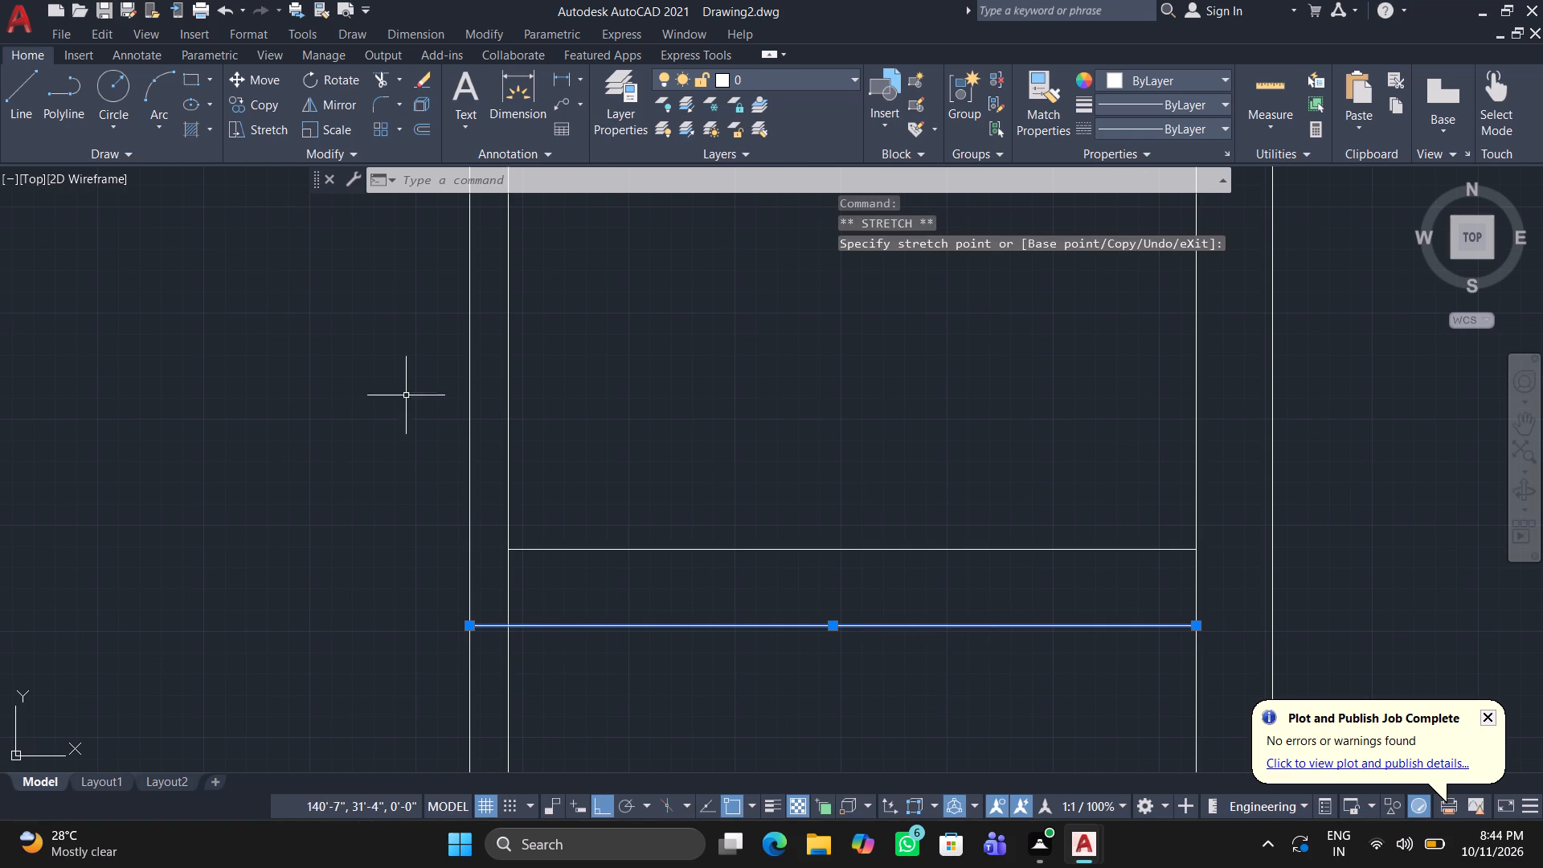
# Trim the vertical partition's right face where it meets the new 9" horizontal wall.
pyautogui.click(376, 73)
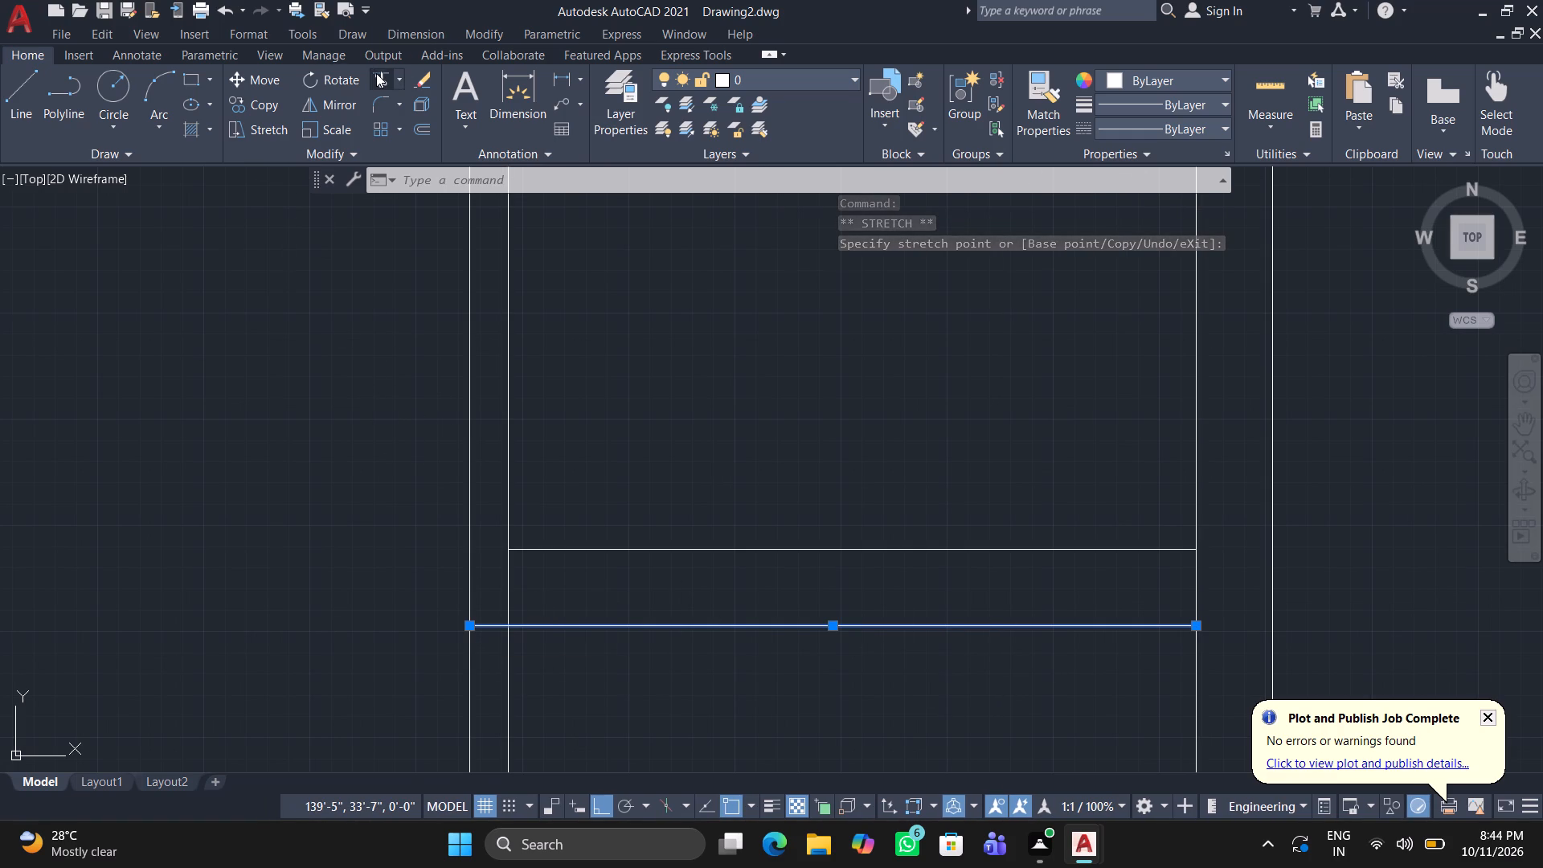
pyautogui.click(518, 586)
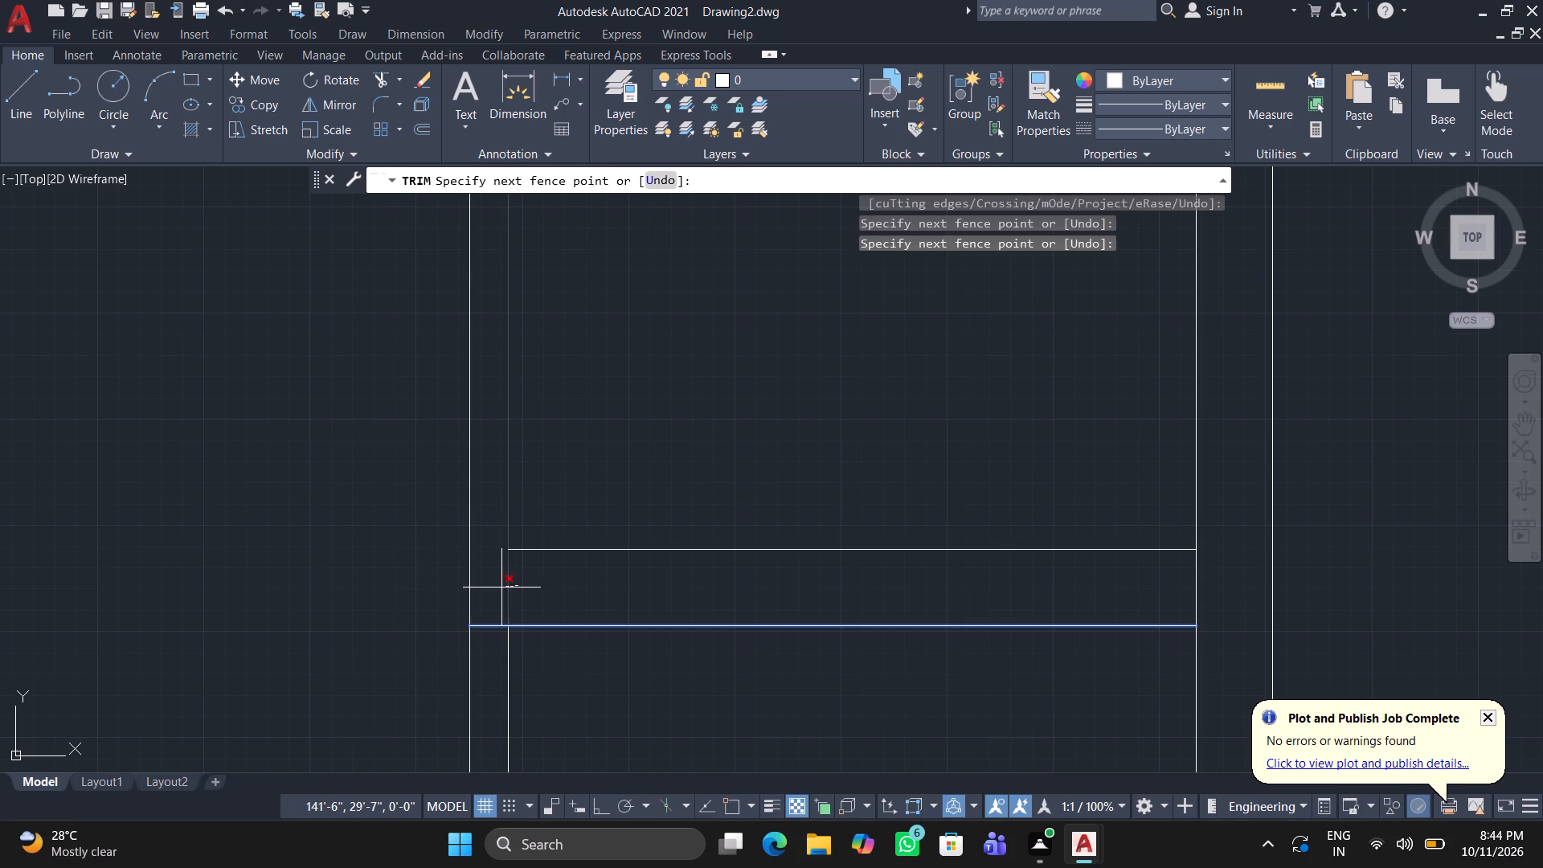
pyautogui.scroll(1, 494, 592)
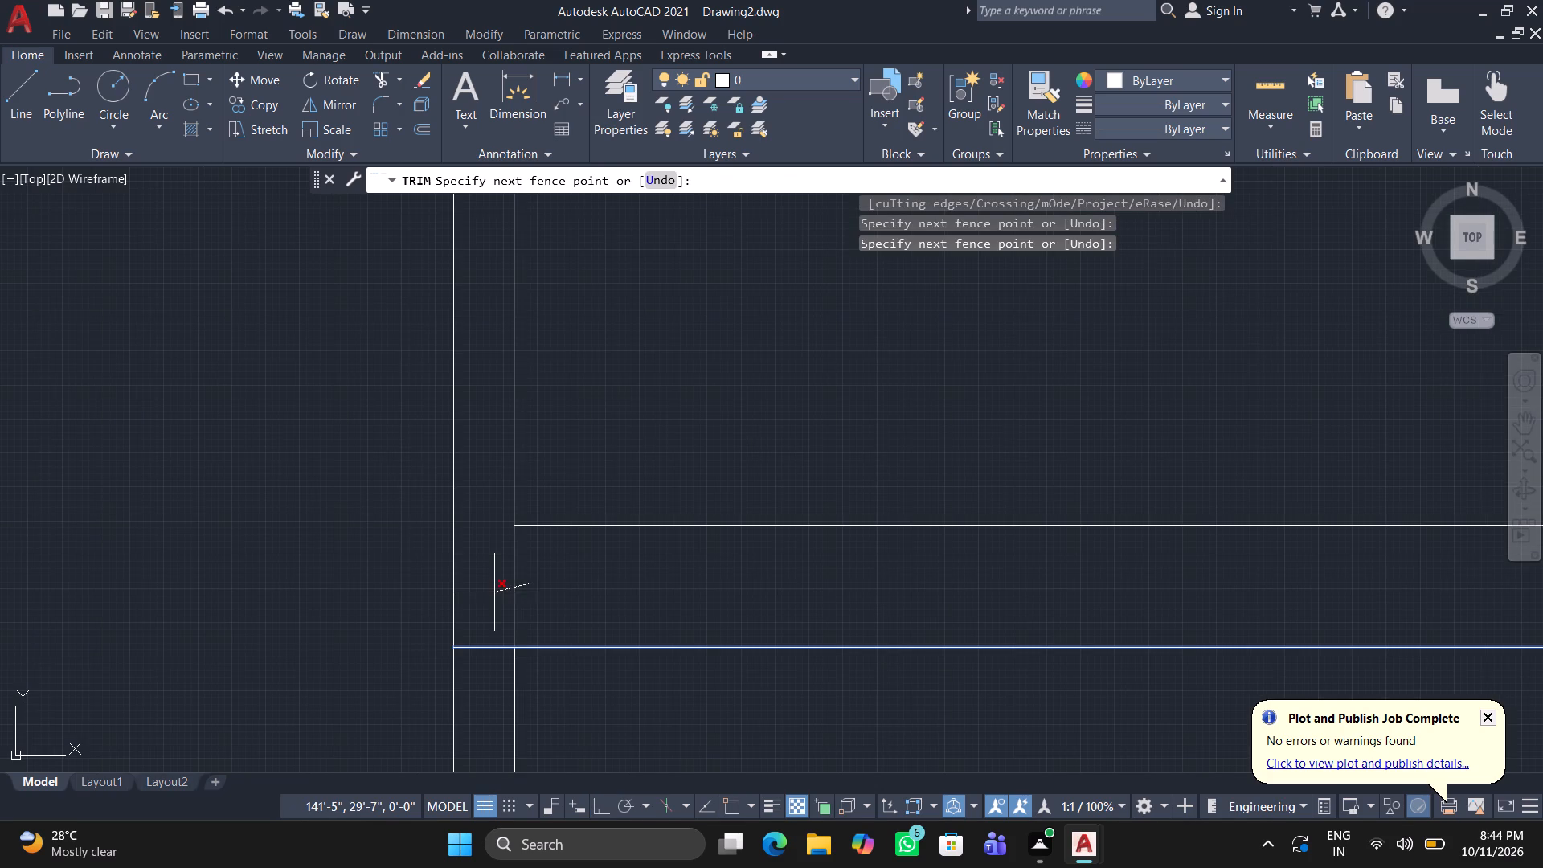
pyautogui.click(492, 591)
pyautogui.scroll(-2, 709, 588)
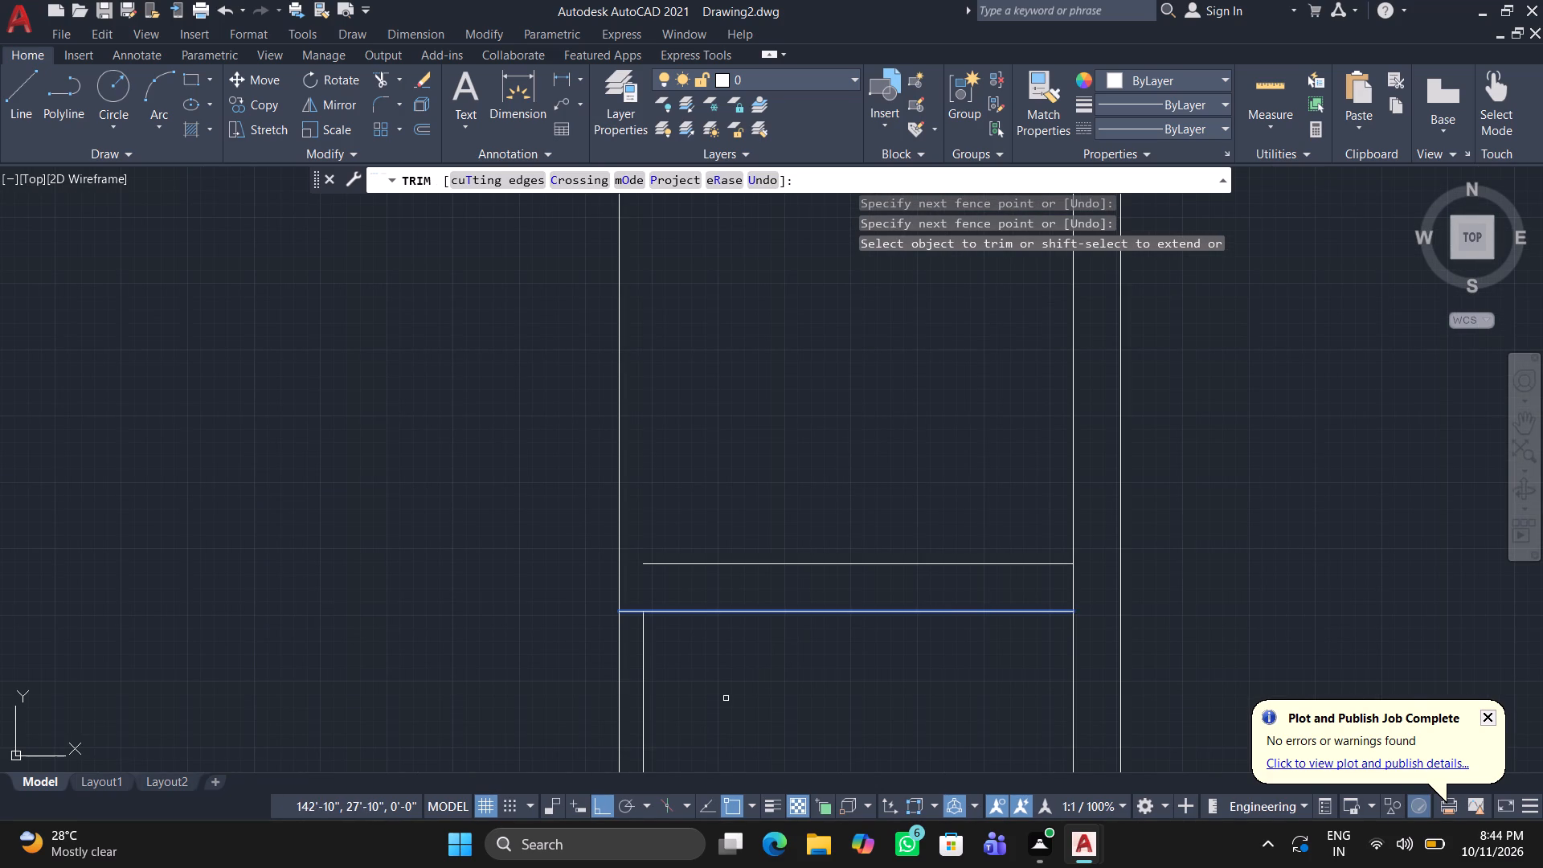
# Trim away both lines of the 4.5" vertical partition below the new 9" horizontal wall.
pyautogui.moveTo(725, 700); pyautogui.dragTo(727, 558, button='middle')
pyautogui.moveTo(706, 575); pyautogui.dragTo(456, 602)
pyautogui.click(456, 602)
pyautogui.scroll(-2, 697, 602)
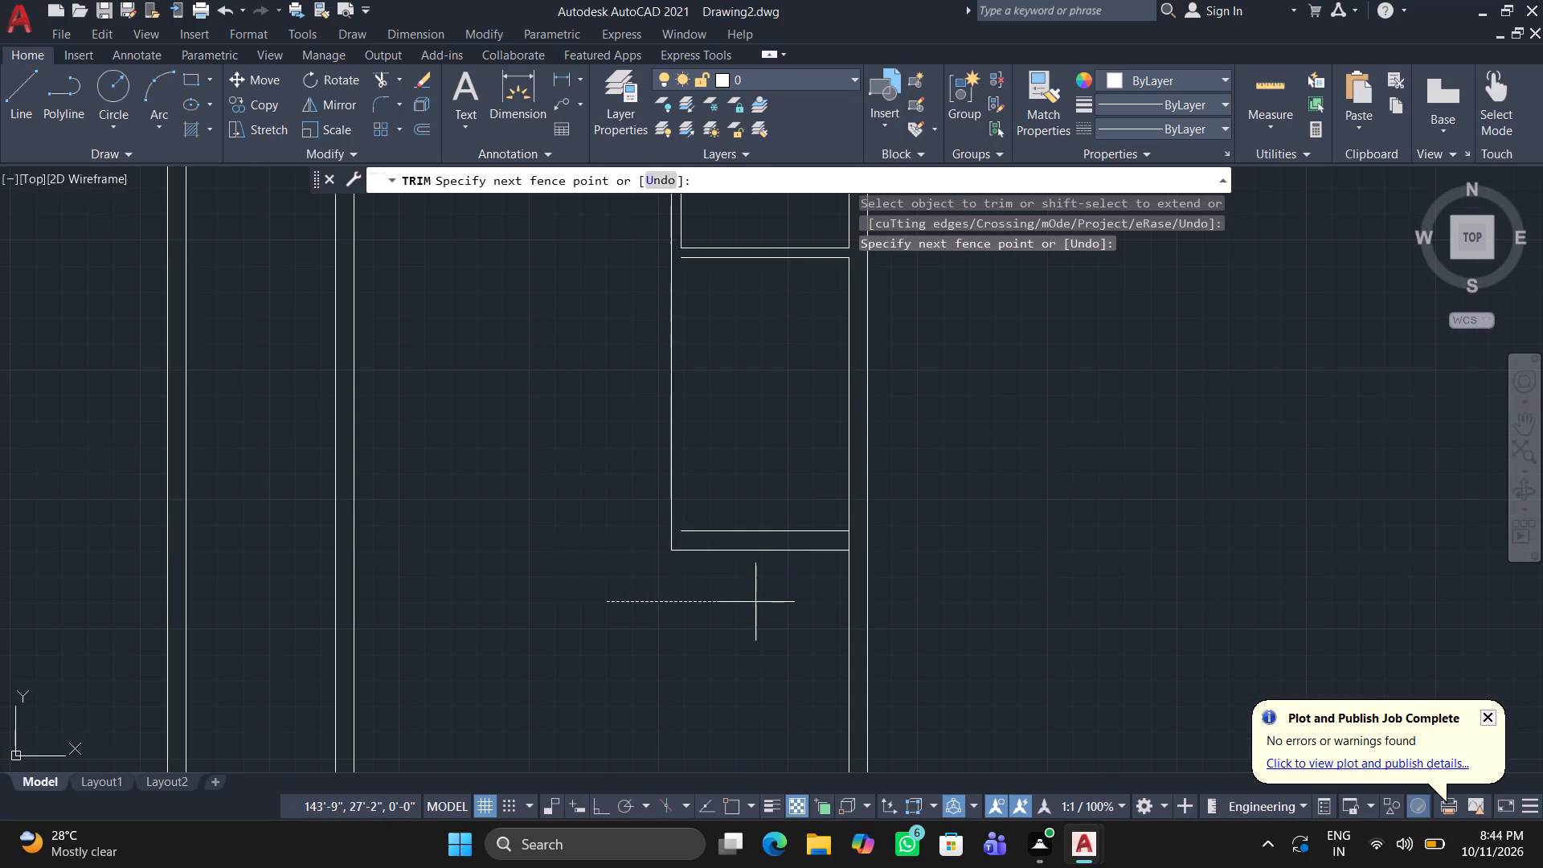
pyautogui.click(694, 611)
pyautogui.scroll(-2, 568, 630)
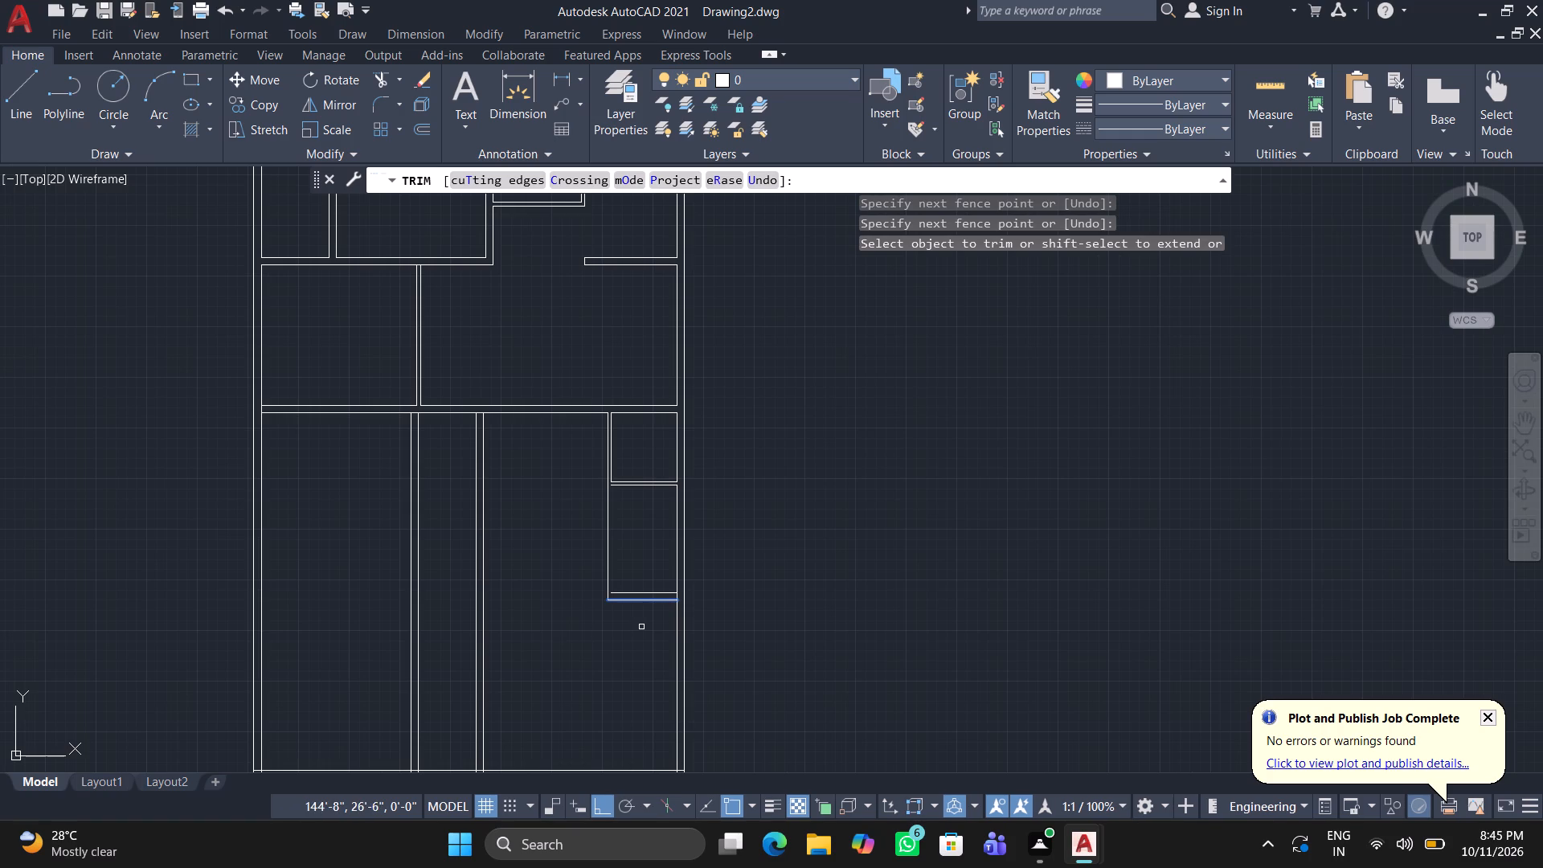
# Trim the right outer wall's inner face where the new 9" horizontal wall meets it.
pyautogui.scroll(3, 687, 593)
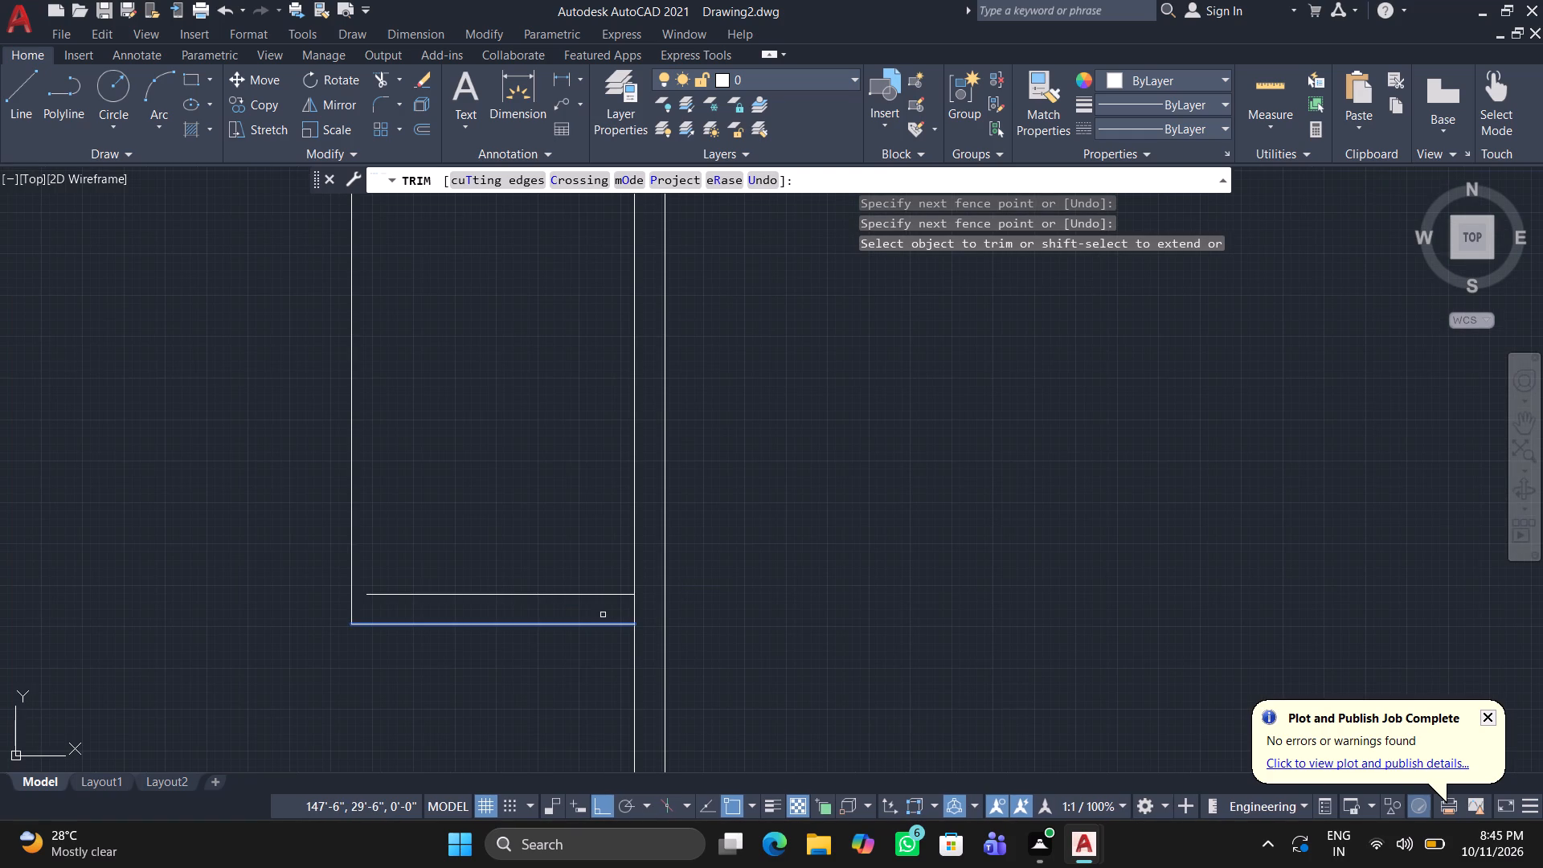
pyautogui.scroll(2, 608, 613)
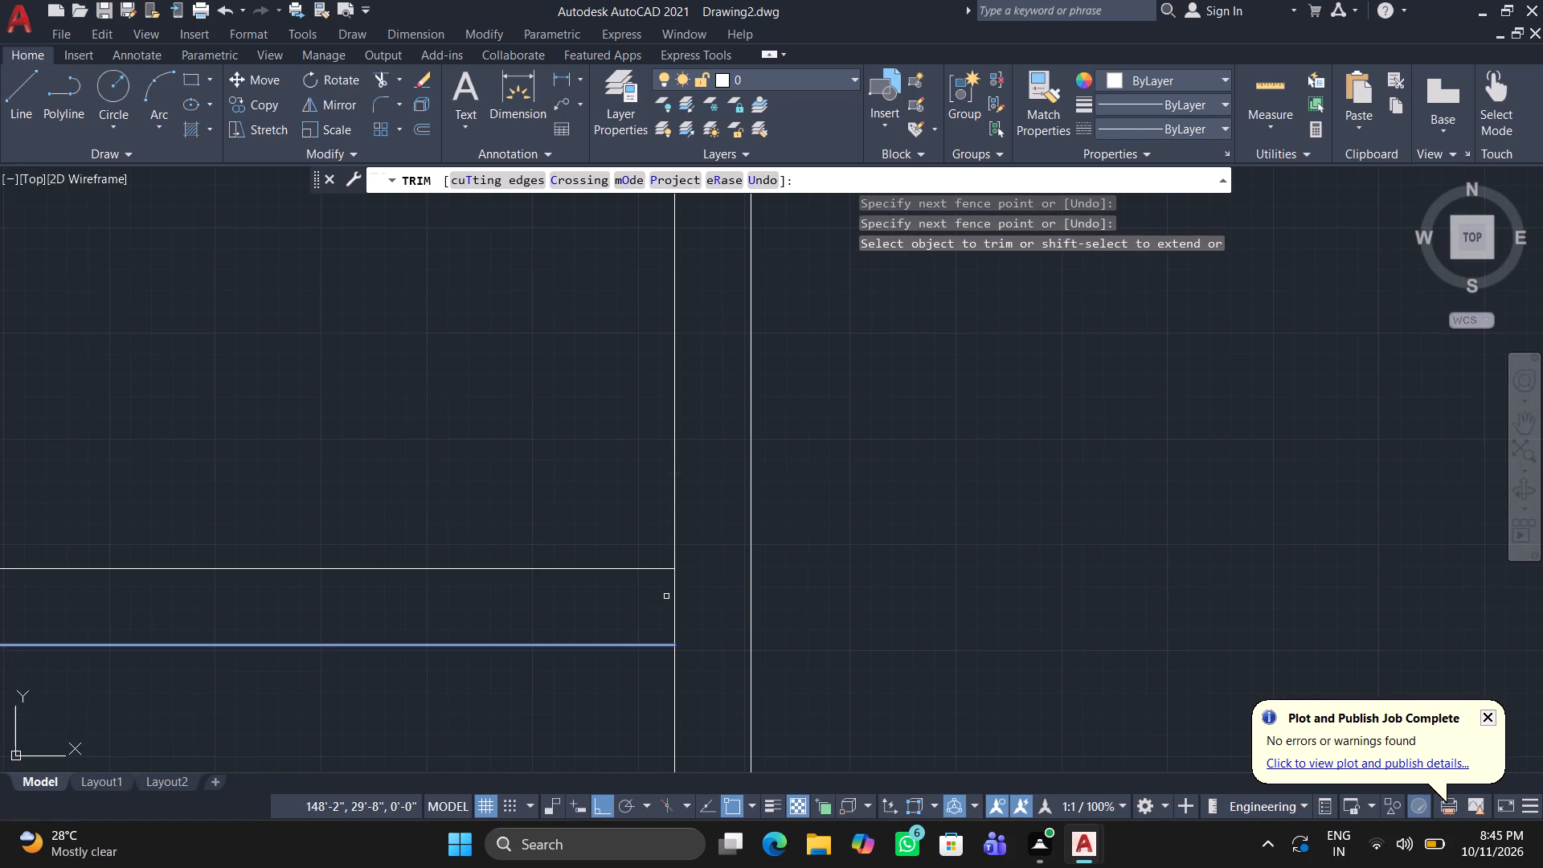
pyautogui.click(676, 595)
pyautogui.press('Return')
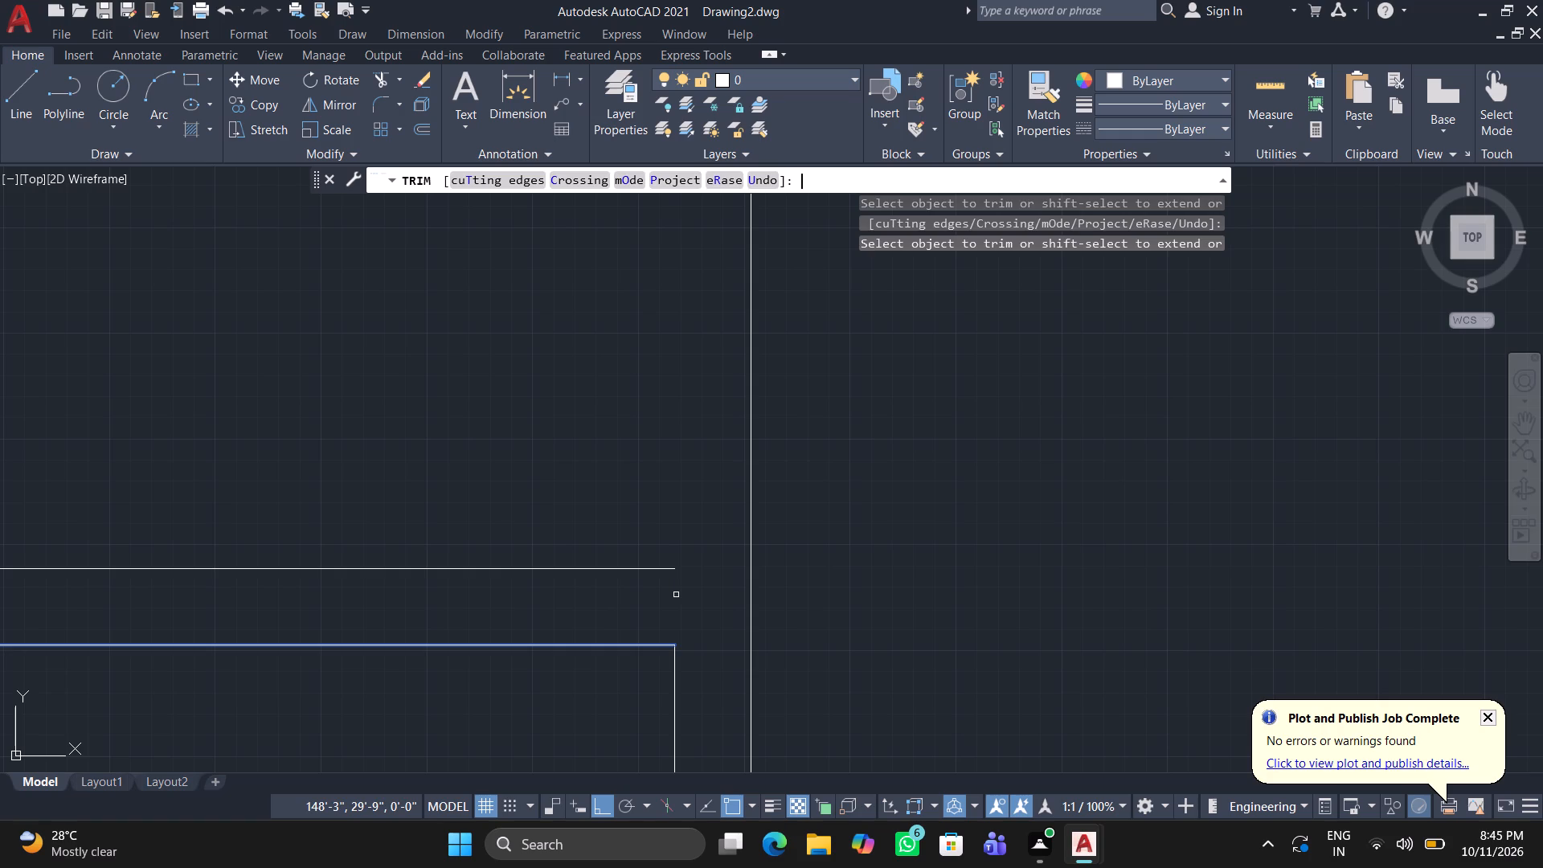
# Draw an 11' vertical line for the room's right inner face, from the 9" wall's upper line up to the partition's lower line.
pyautogui.press('l')
pyautogui.press('Return')
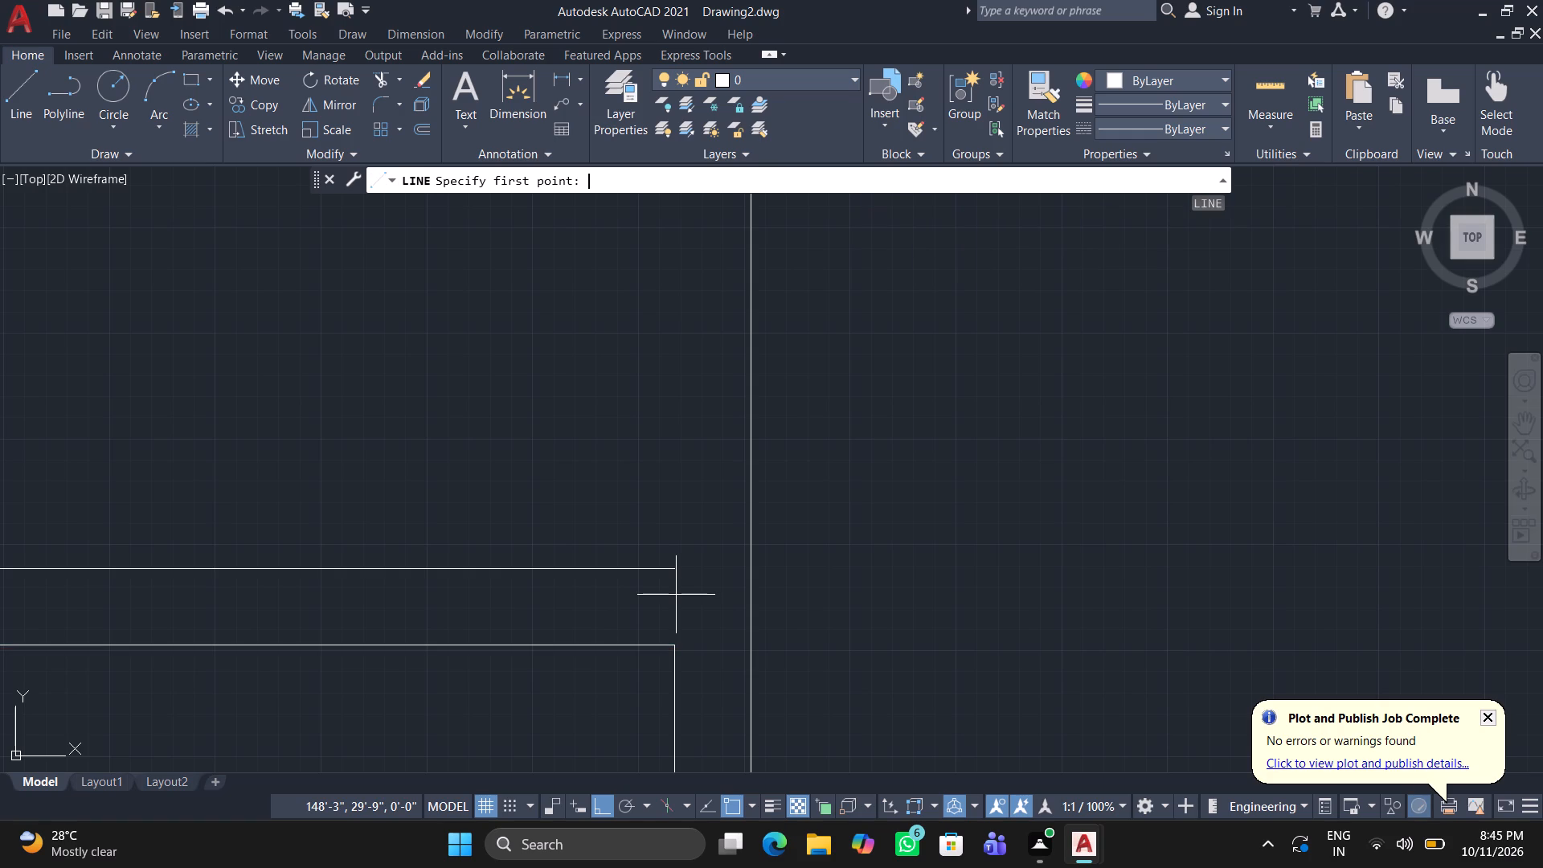
pyautogui.click(673, 567)
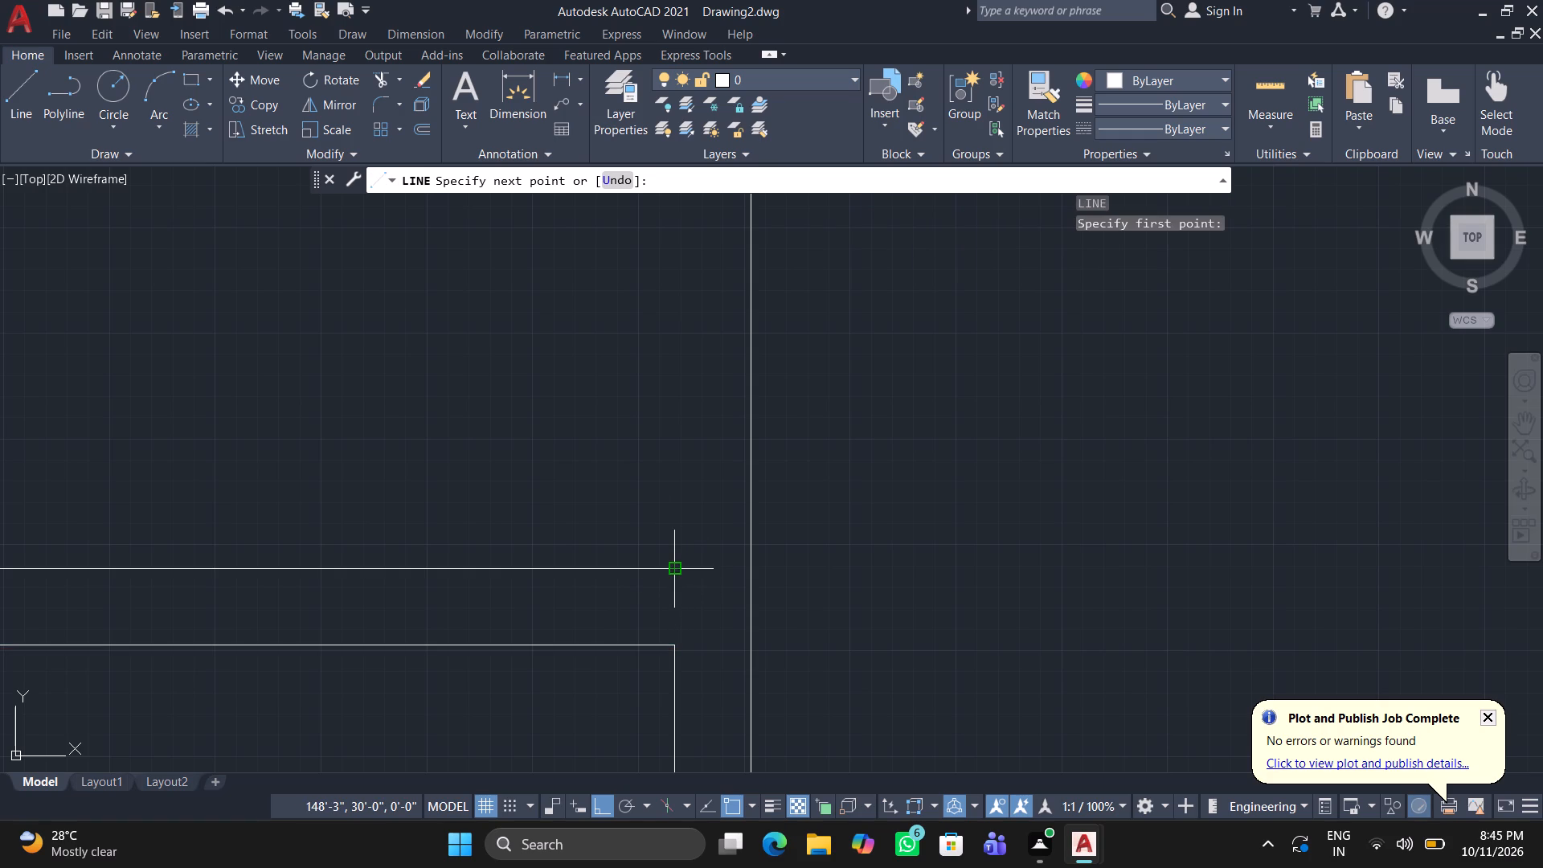
pyautogui.scroll(-4, 659, 397)
pyautogui.moveTo(659, 328); pyautogui.dragTo(636, 481, button='middle')
pyautogui.scroll(3, 632, 391)
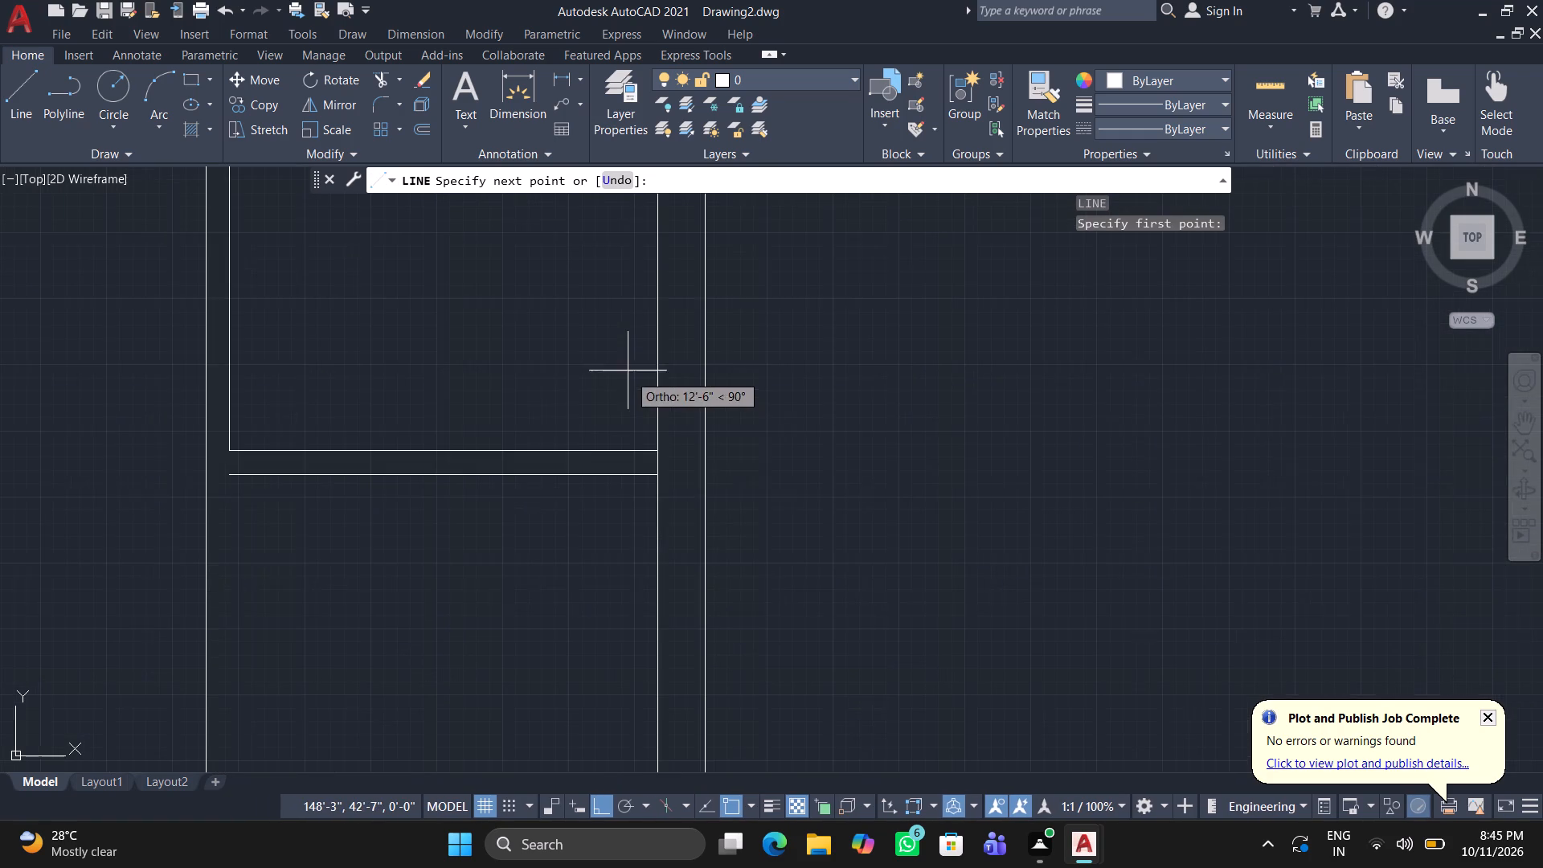
pyautogui.scroll(4, 660, 493)
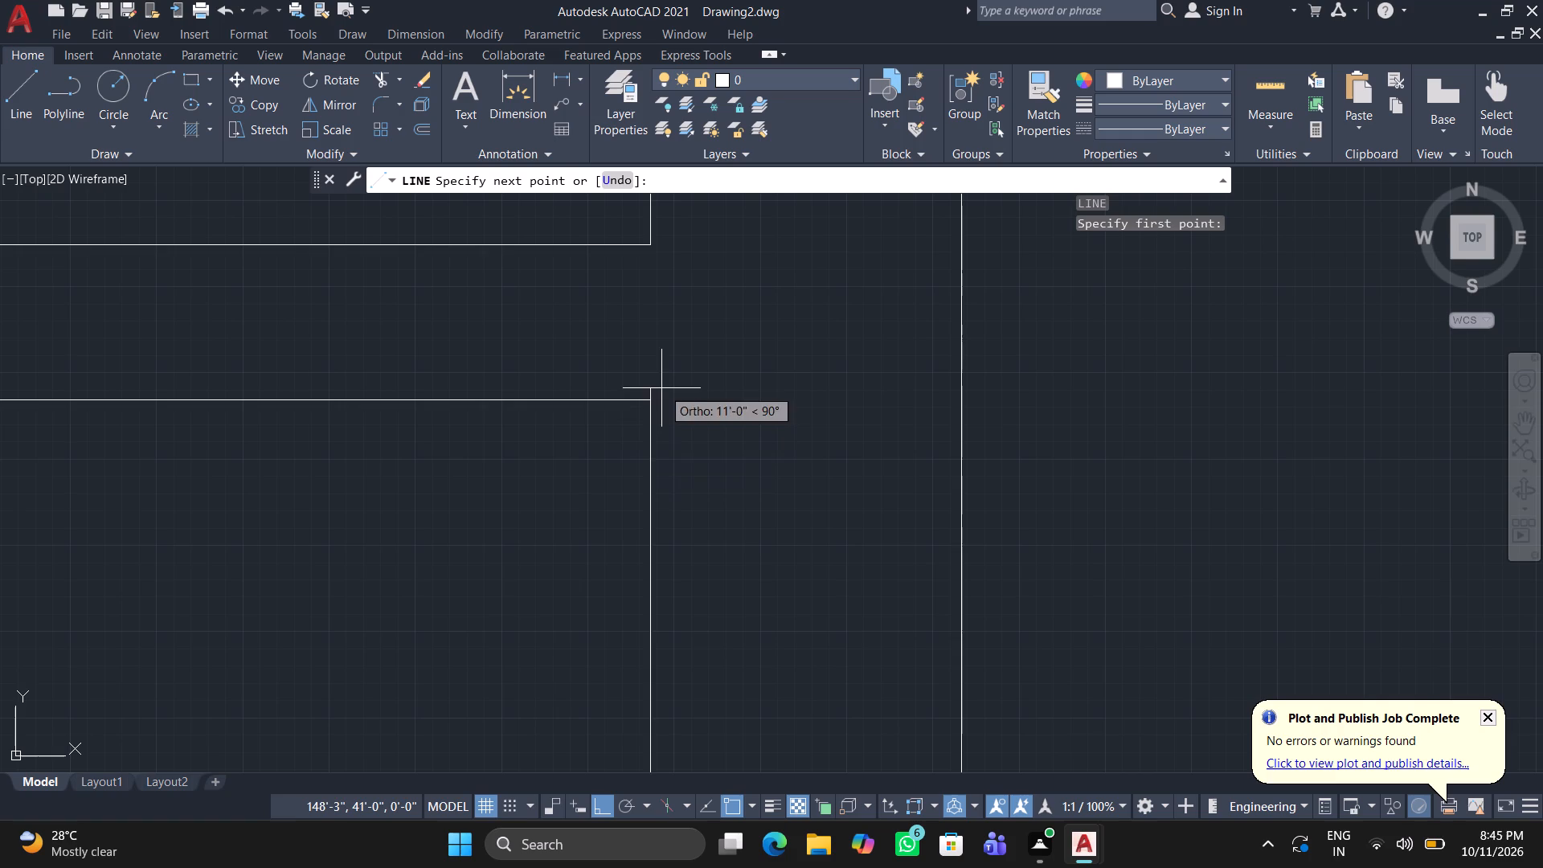
pyautogui.click(647, 404)
pyautogui.press('Return')
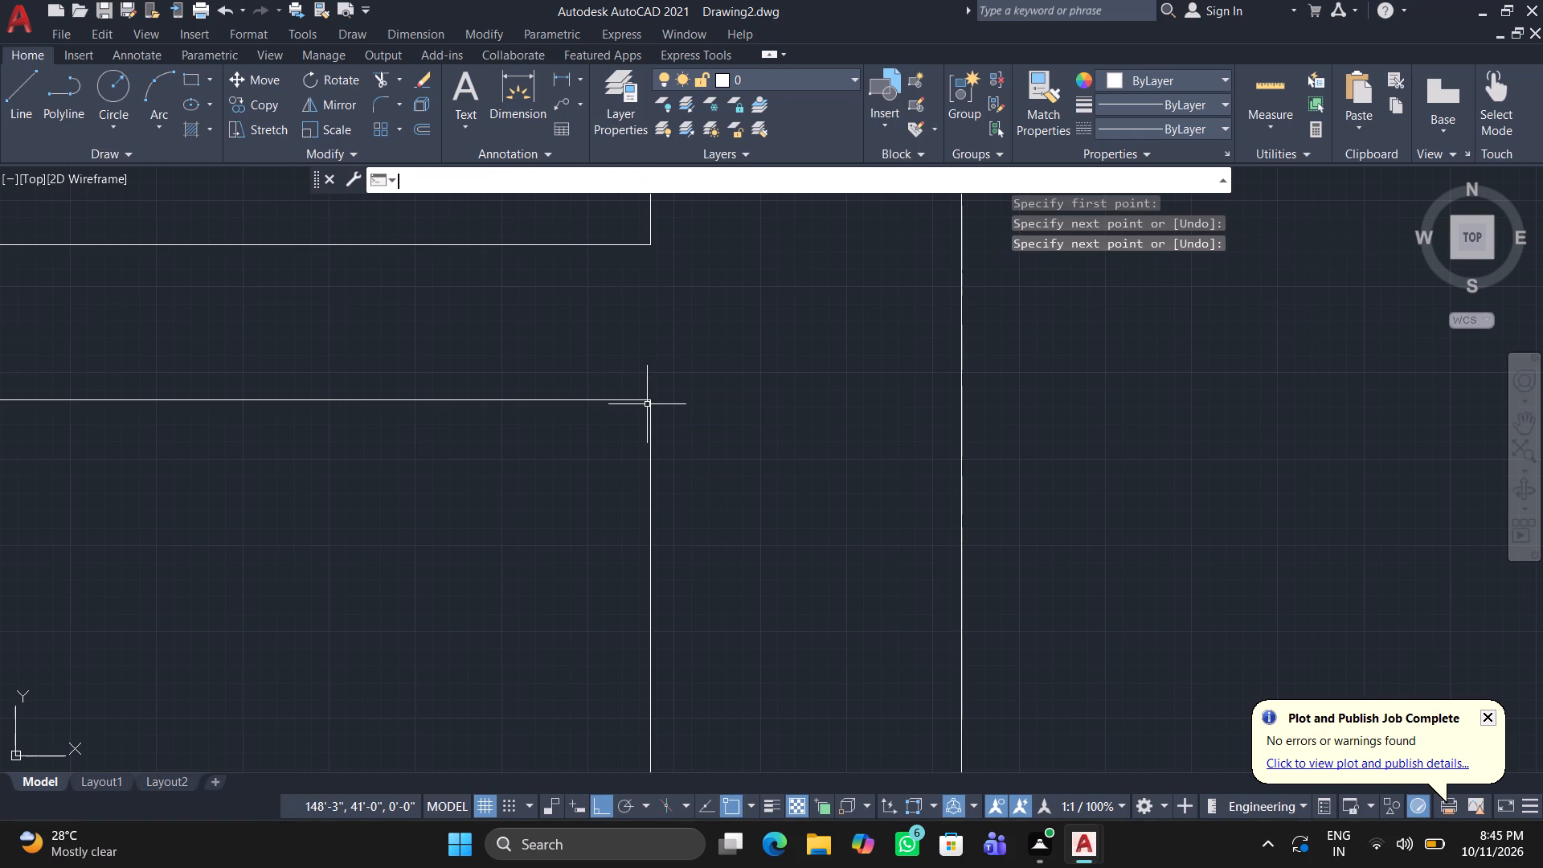
# Draw a vertical line about 11' long for the small lower room's left inner face, from its bottom-left corner up to the partition's lower line.
pyautogui.press('space')
pyautogui.scroll(-3, 647, 404)
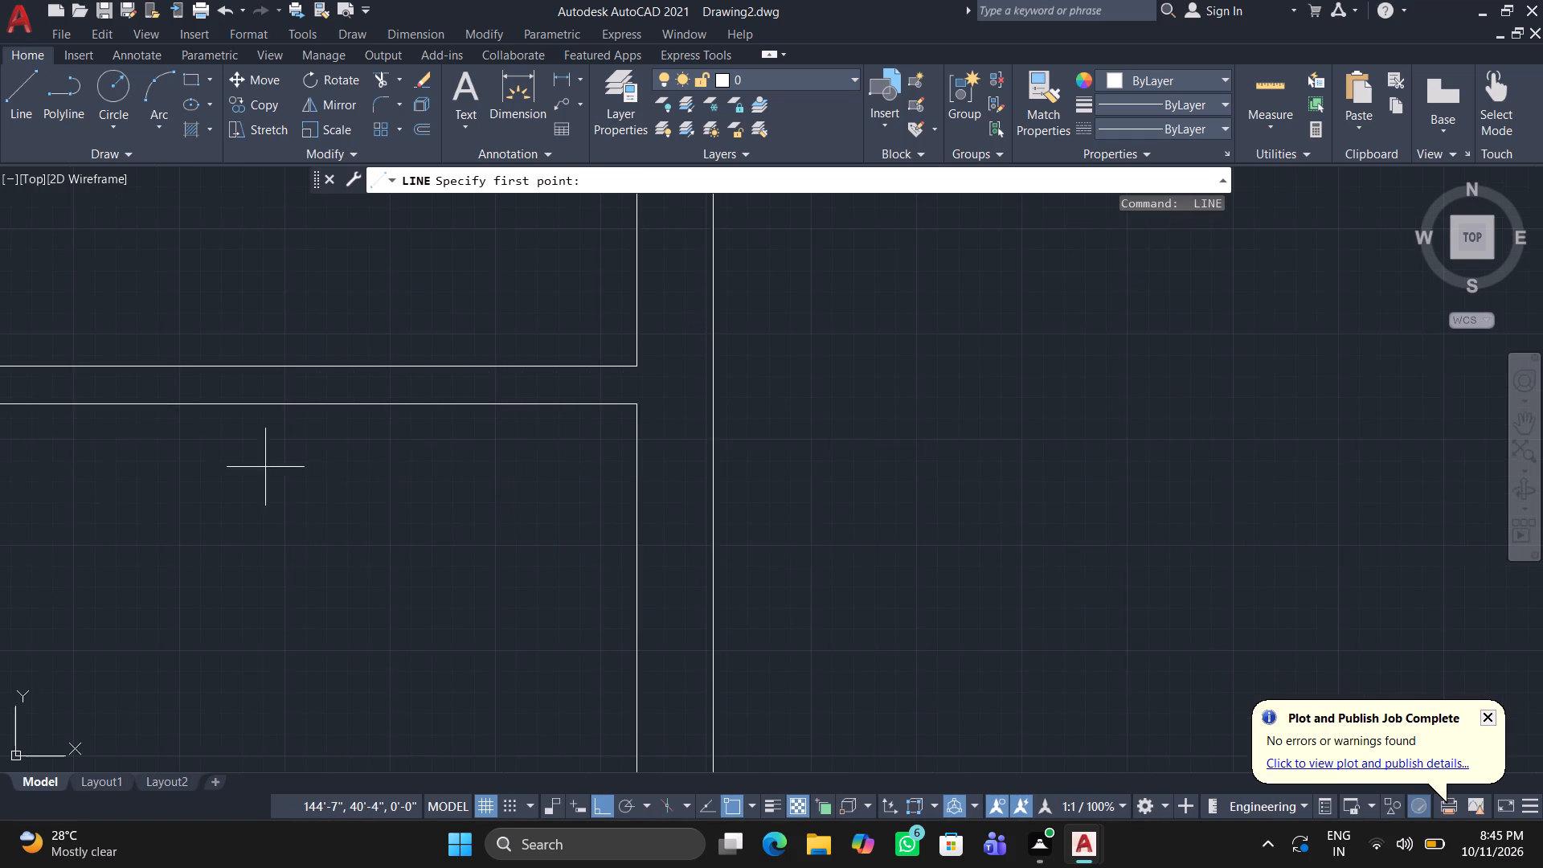
pyautogui.scroll(-3, 265, 467)
pyautogui.moveTo(235, 483); pyautogui.dragTo(570, 485, button='middle')
pyautogui.scroll(3, 528, 727)
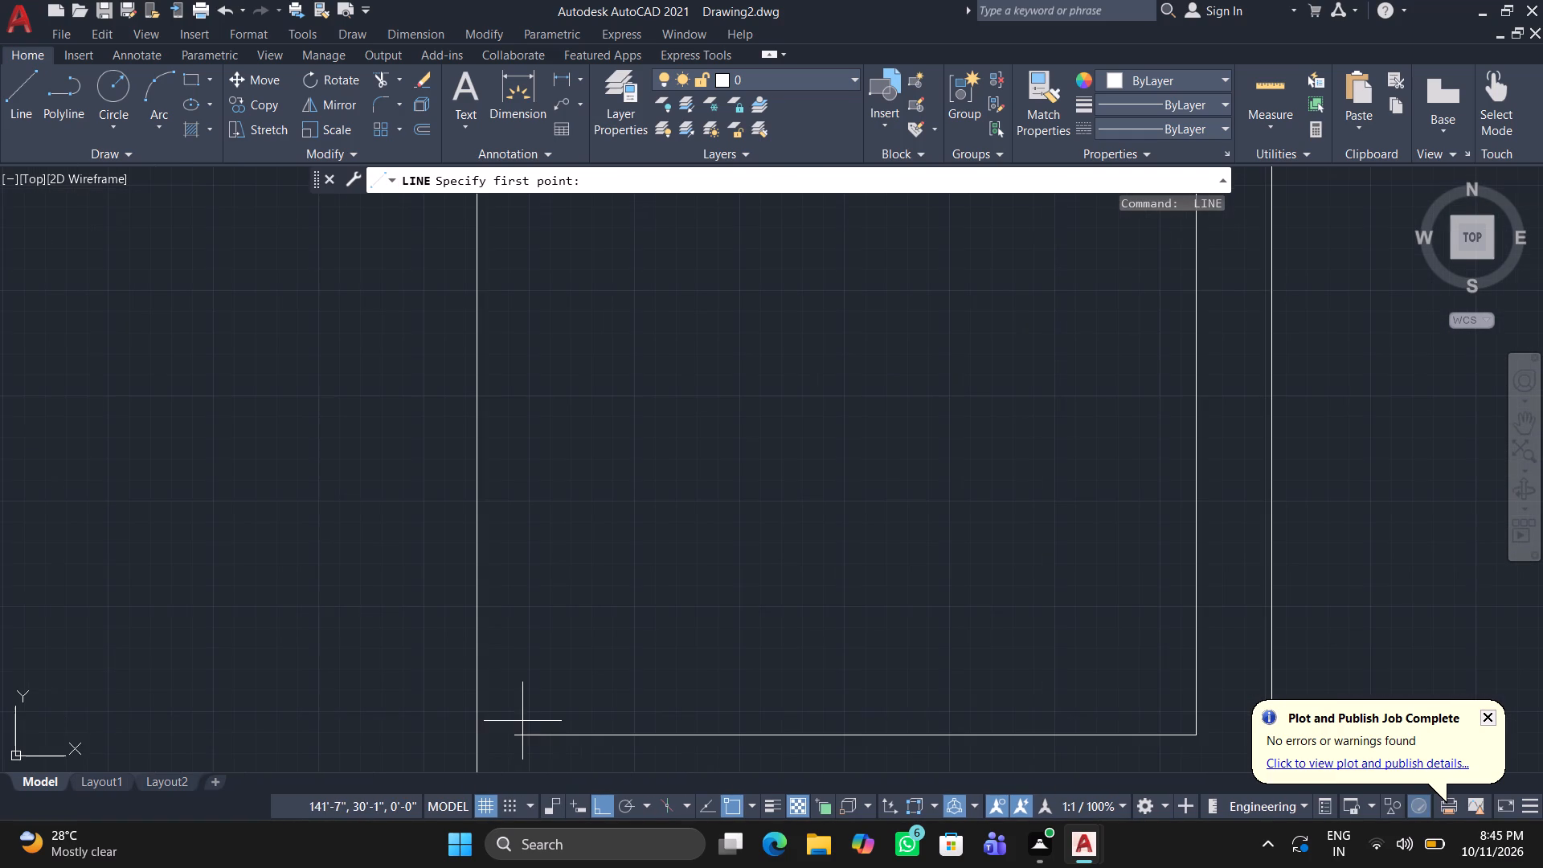
pyautogui.click(513, 738)
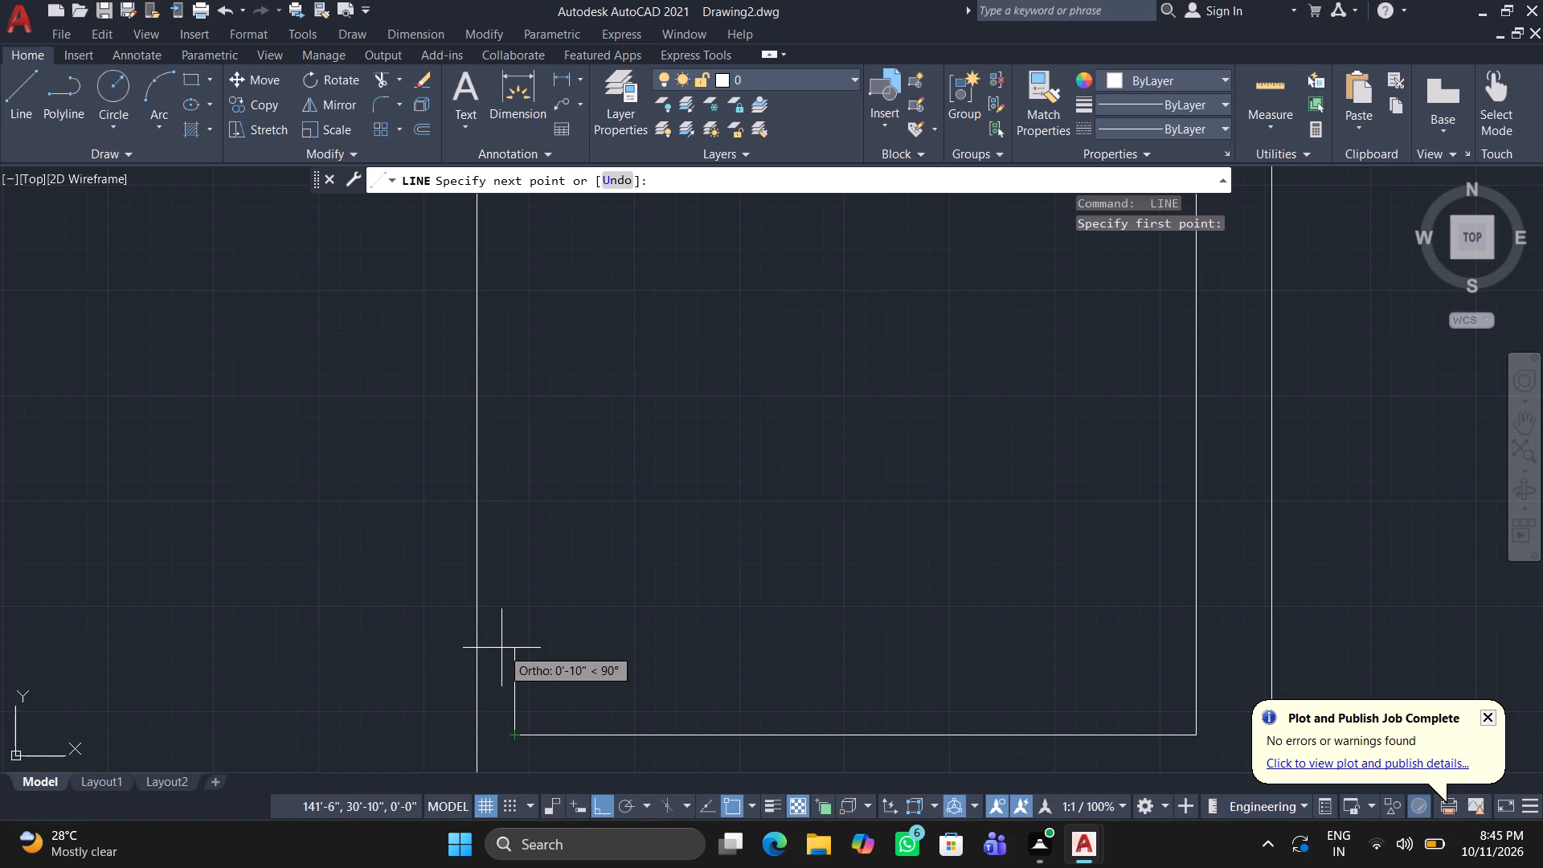
pyautogui.scroll(-4, 486, 432)
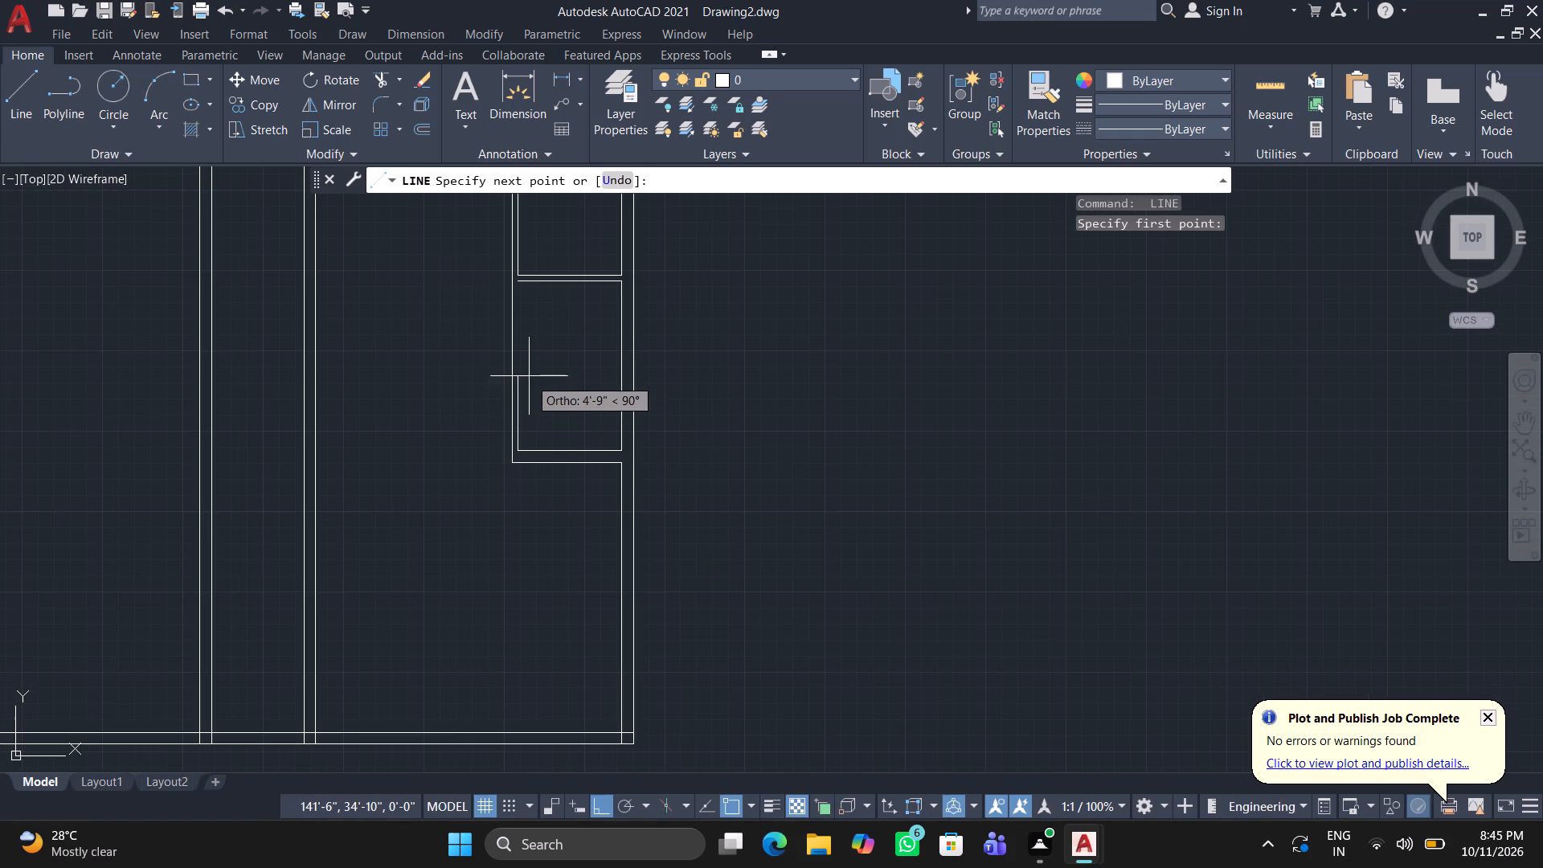
pyautogui.scroll(2, 529, 340)
pyautogui.moveTo(516, 284); pyautogui.dragTo(501, 534, button='middle')
pyautogui.scroll(2, 485, 416)
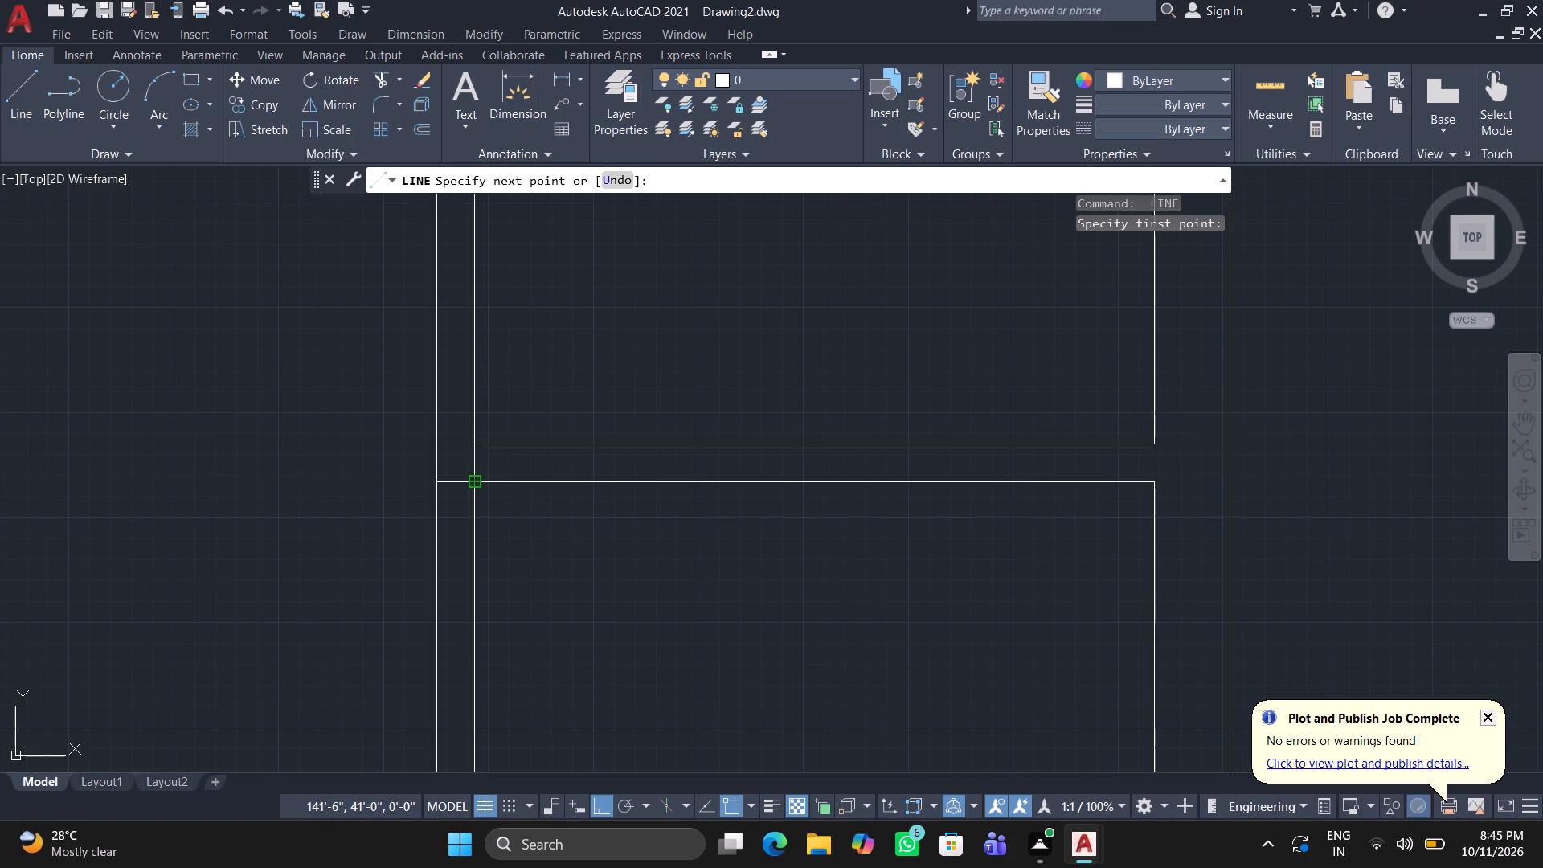
pyautogui.click(476, 485)
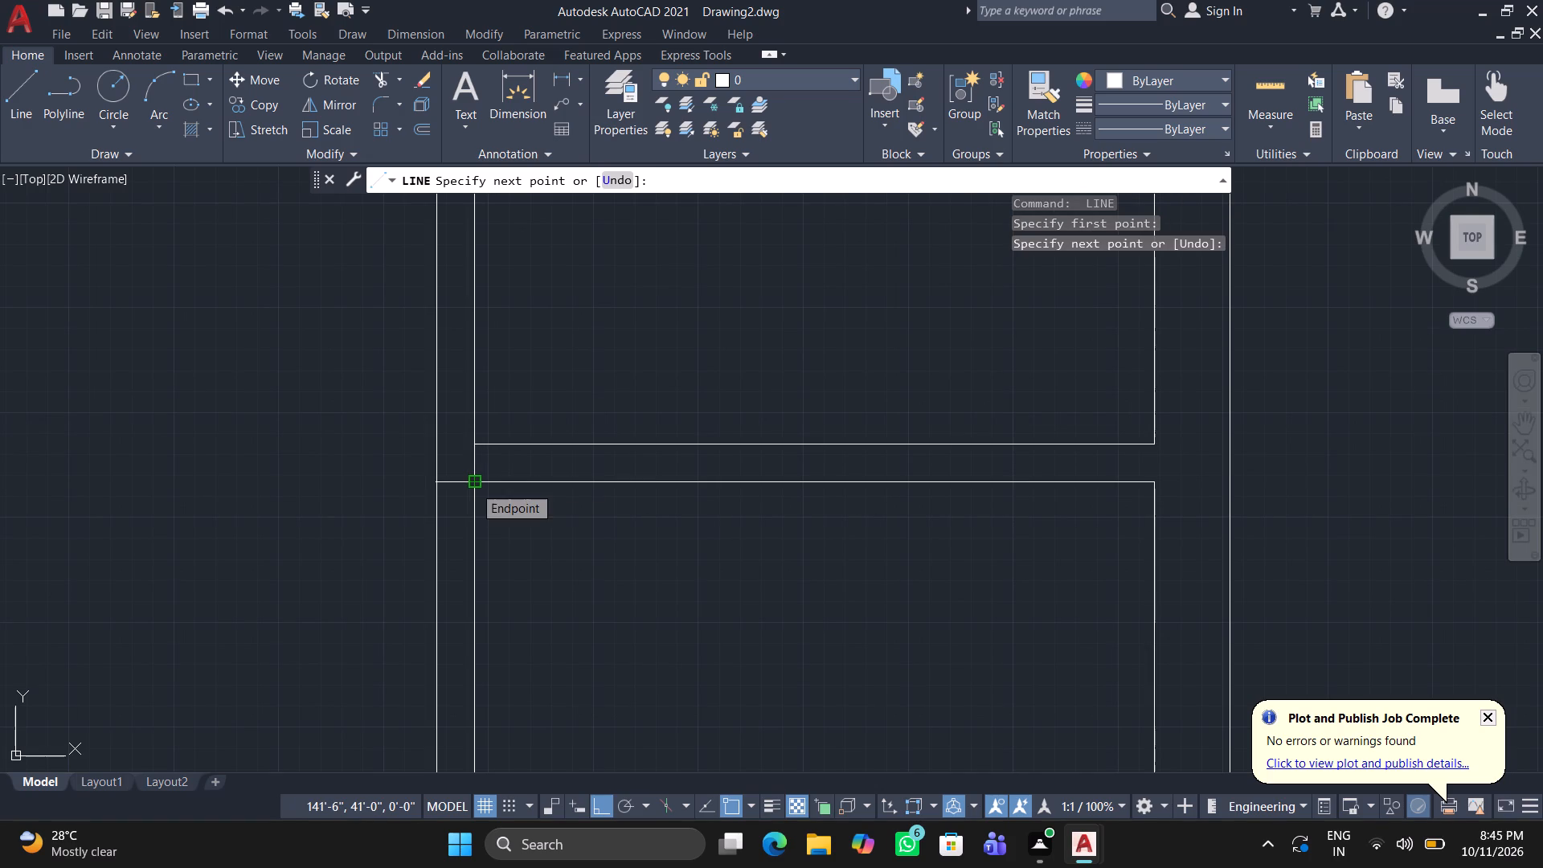
pyautogui.press('Return')
# Offset the lower line of the long horizontal wall 15' downward across the area left of the small rooms.
pyautogui.scroll(-2, 376, 506)
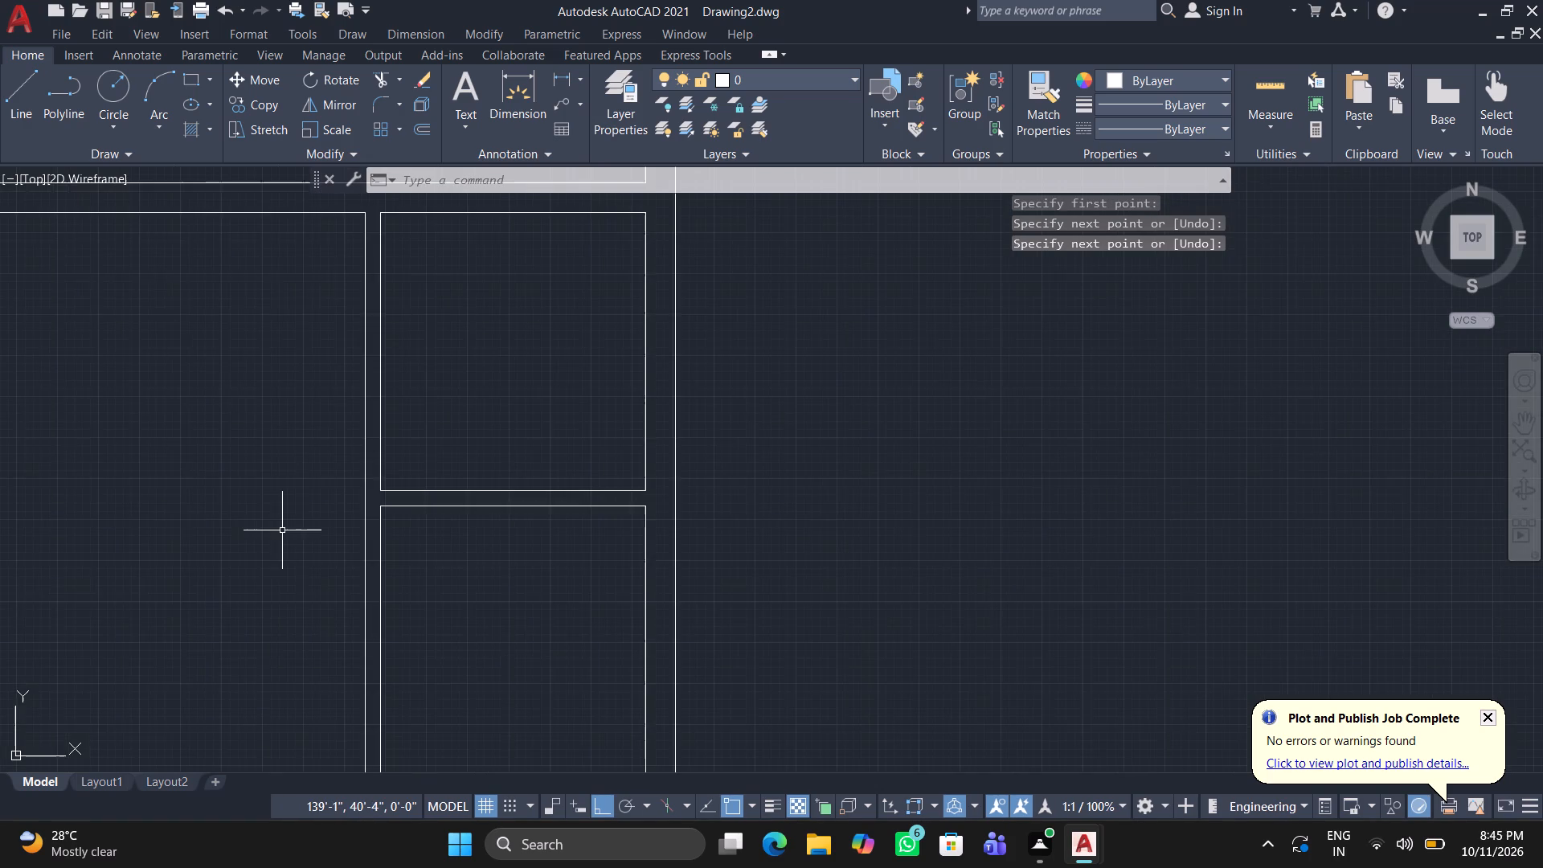
pyautogui.scroll(-2, 282, 530)
pyautogui.moveTo(274, 533); pyautogui.dragTo(567, 441, button='middle')
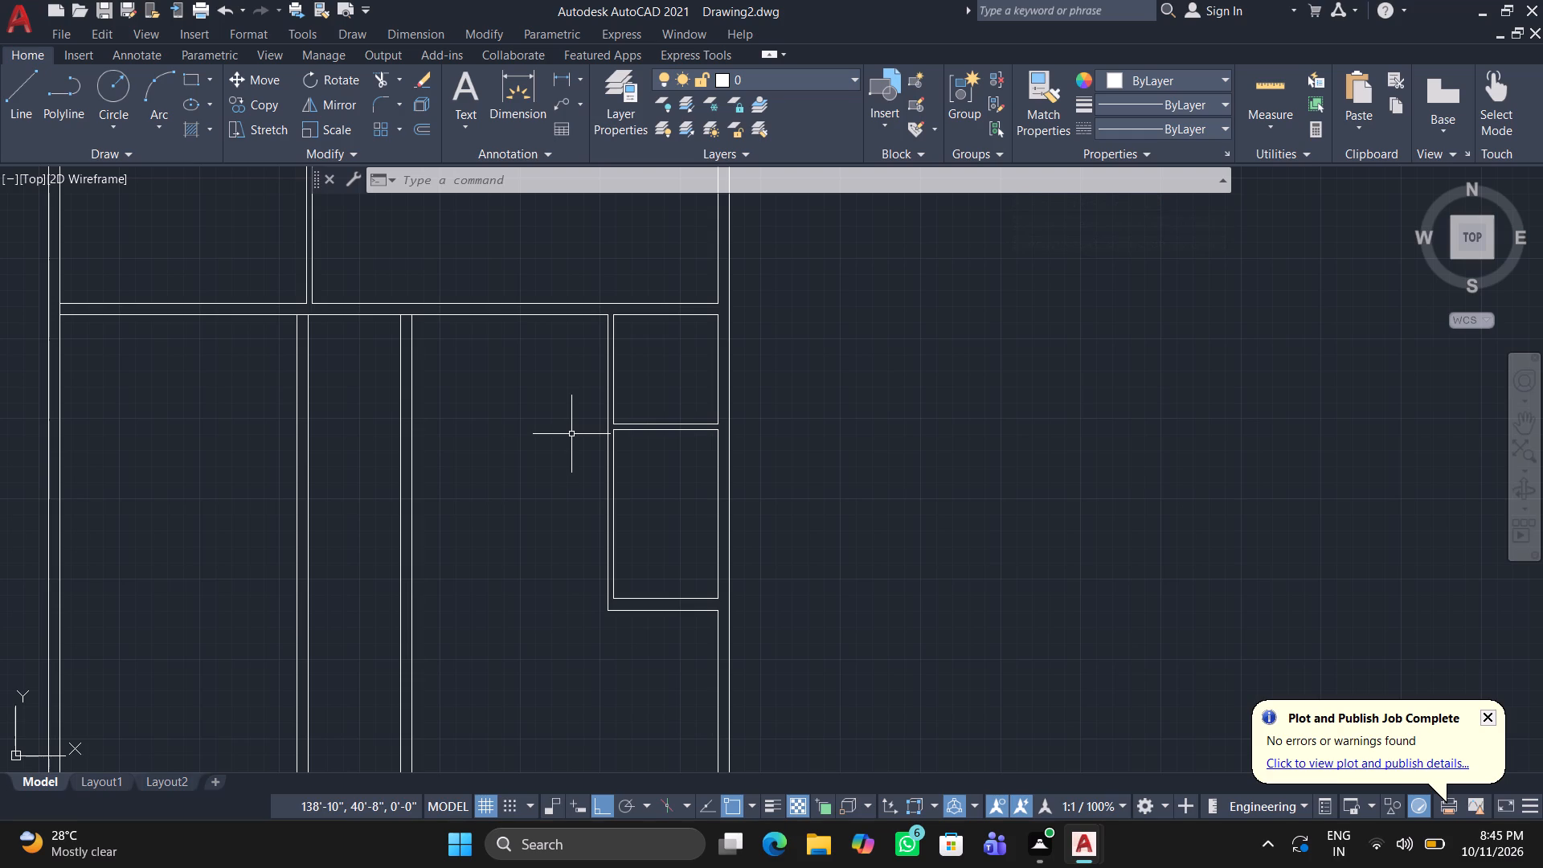
pyautogui.press('o')
pyautogui.press('Return')
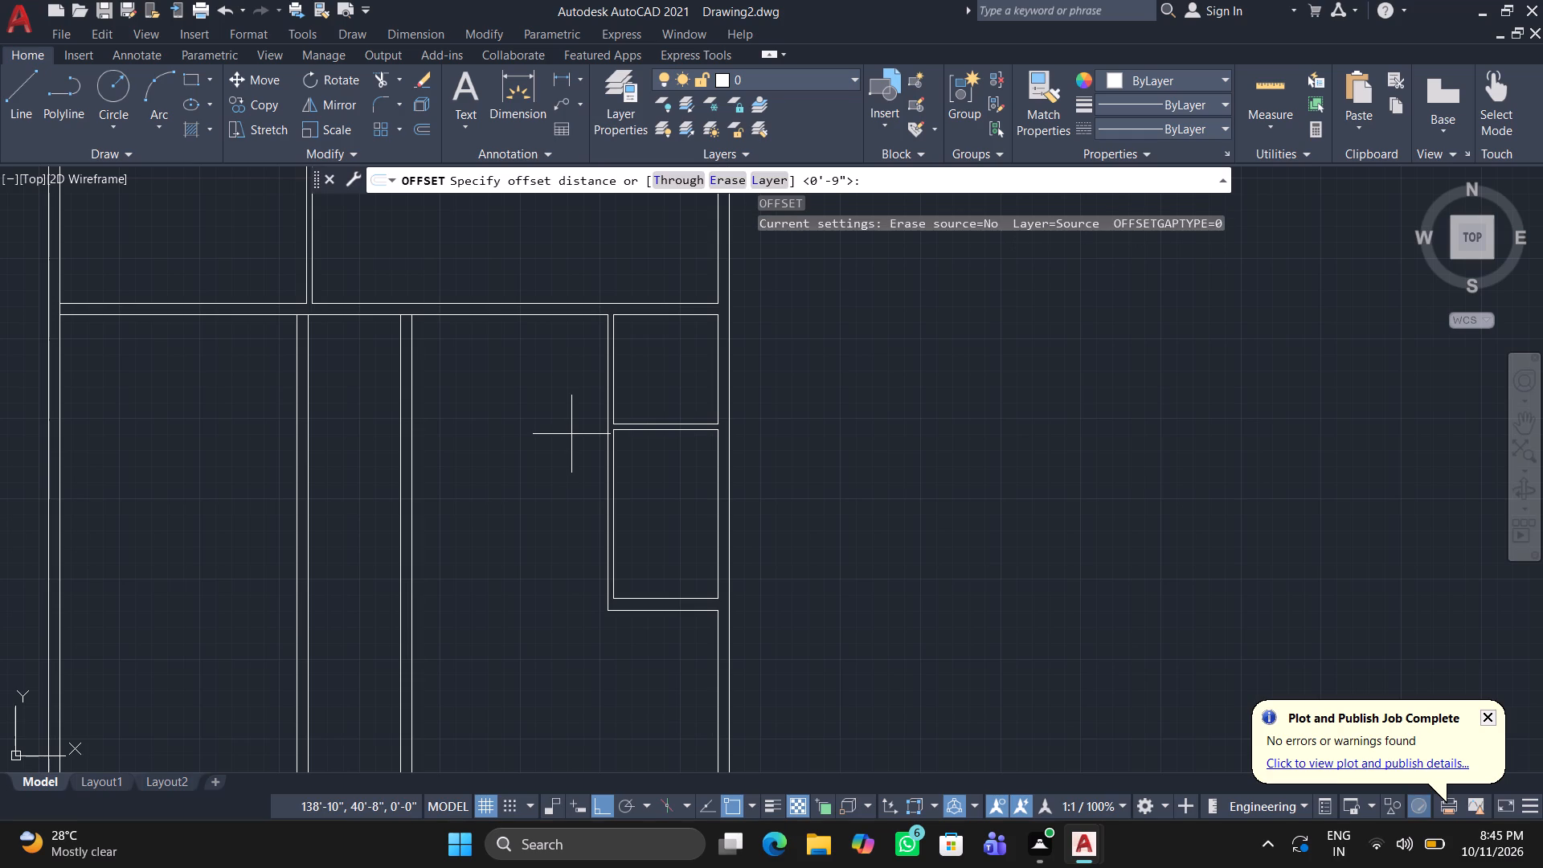
pyautogui.write("15'")
pyautogui.press('Return')
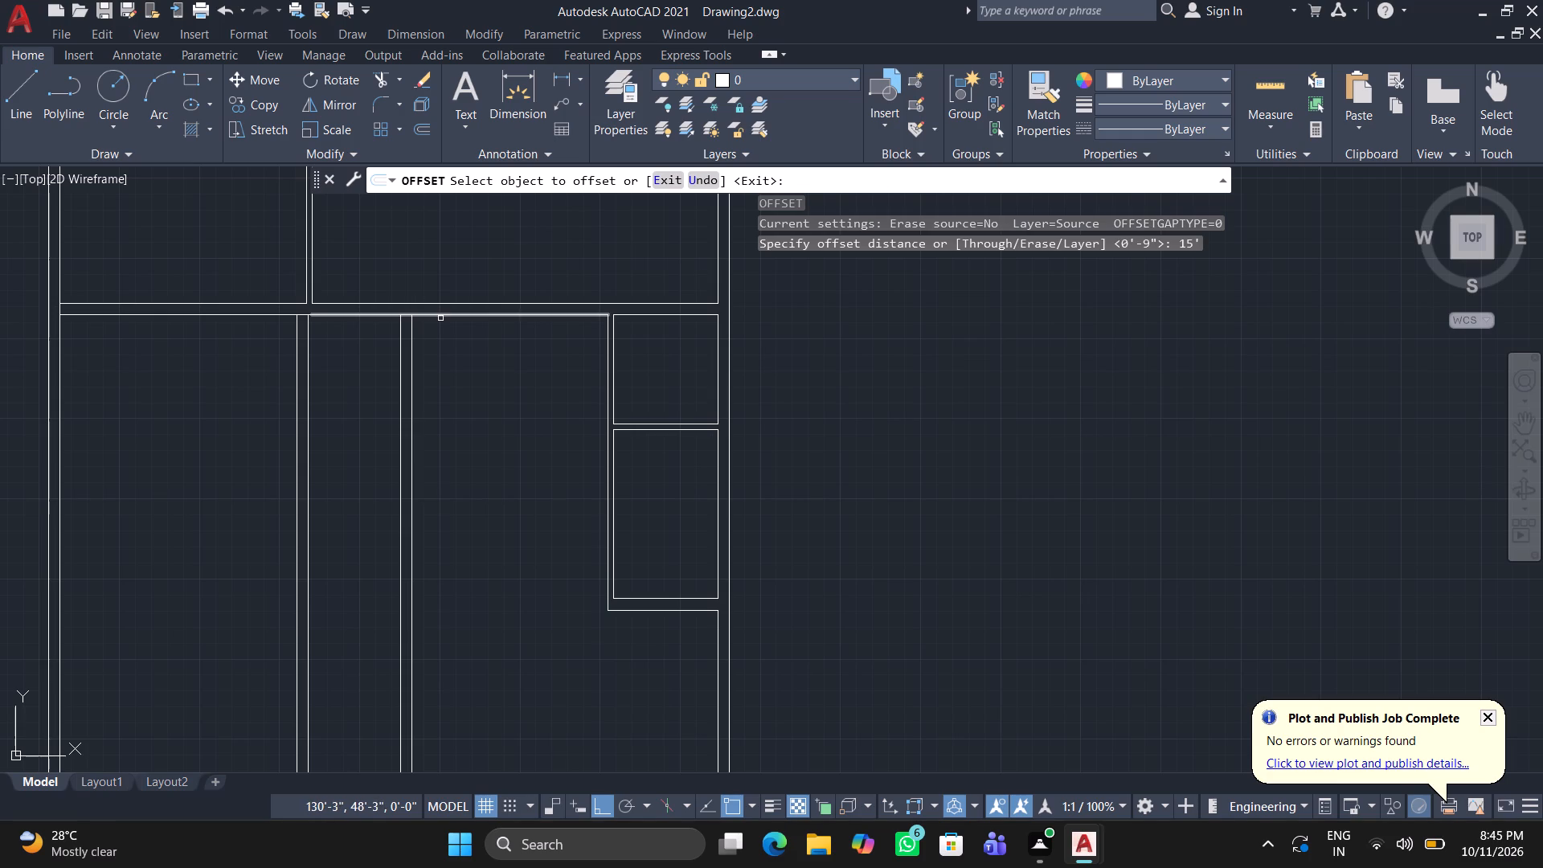
pyautogui.click(446, 316)
pyautogui.click(448, 435)
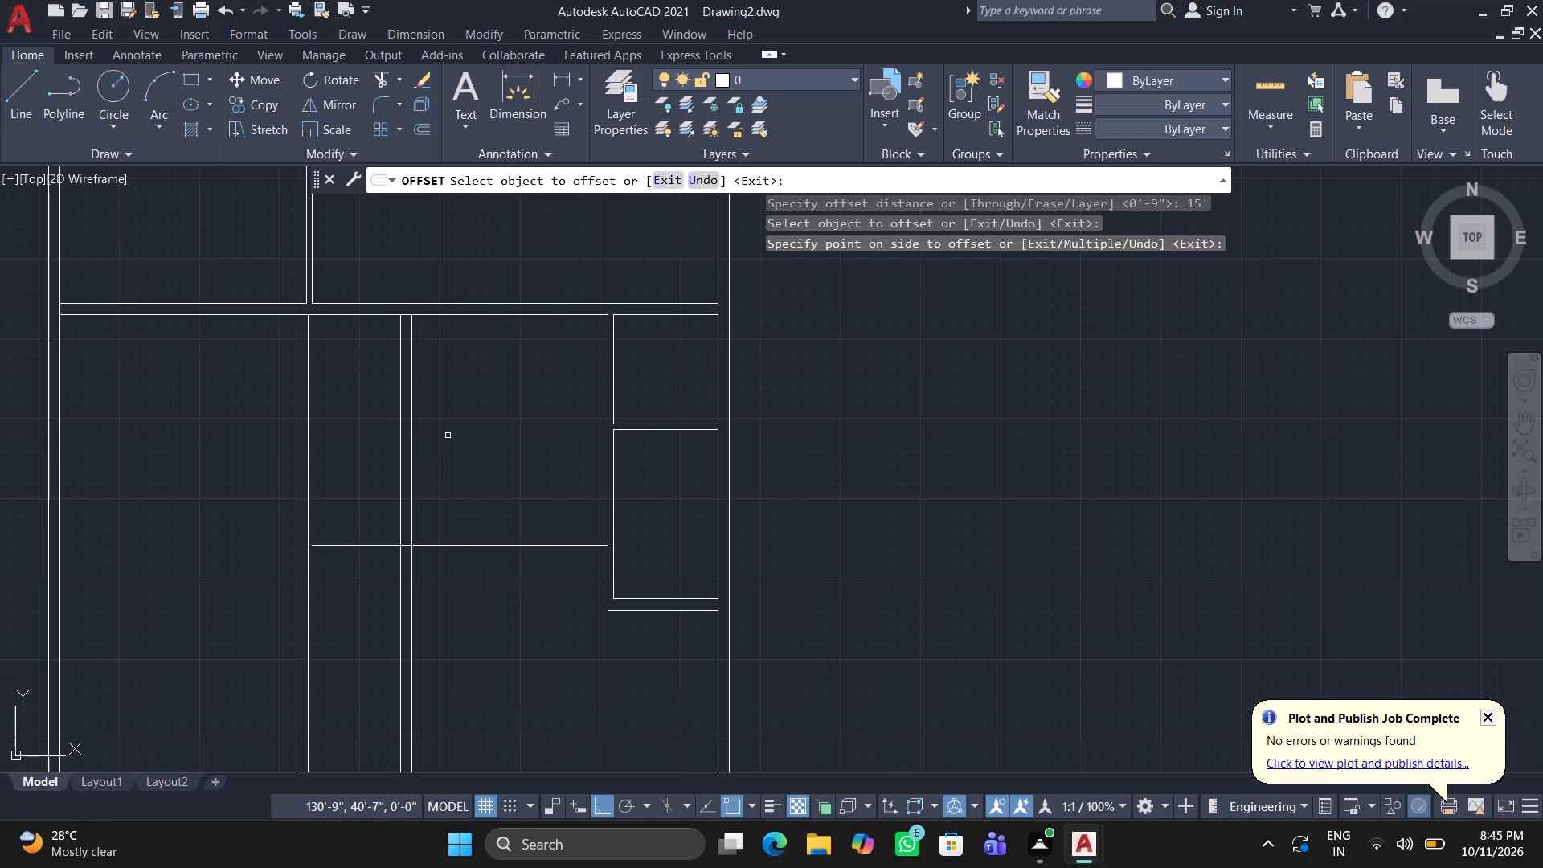
pyautogui.press('Return')
# Offset the new horizontal line 9" downward to form the wall's second face.
pyautogui.press('Return')
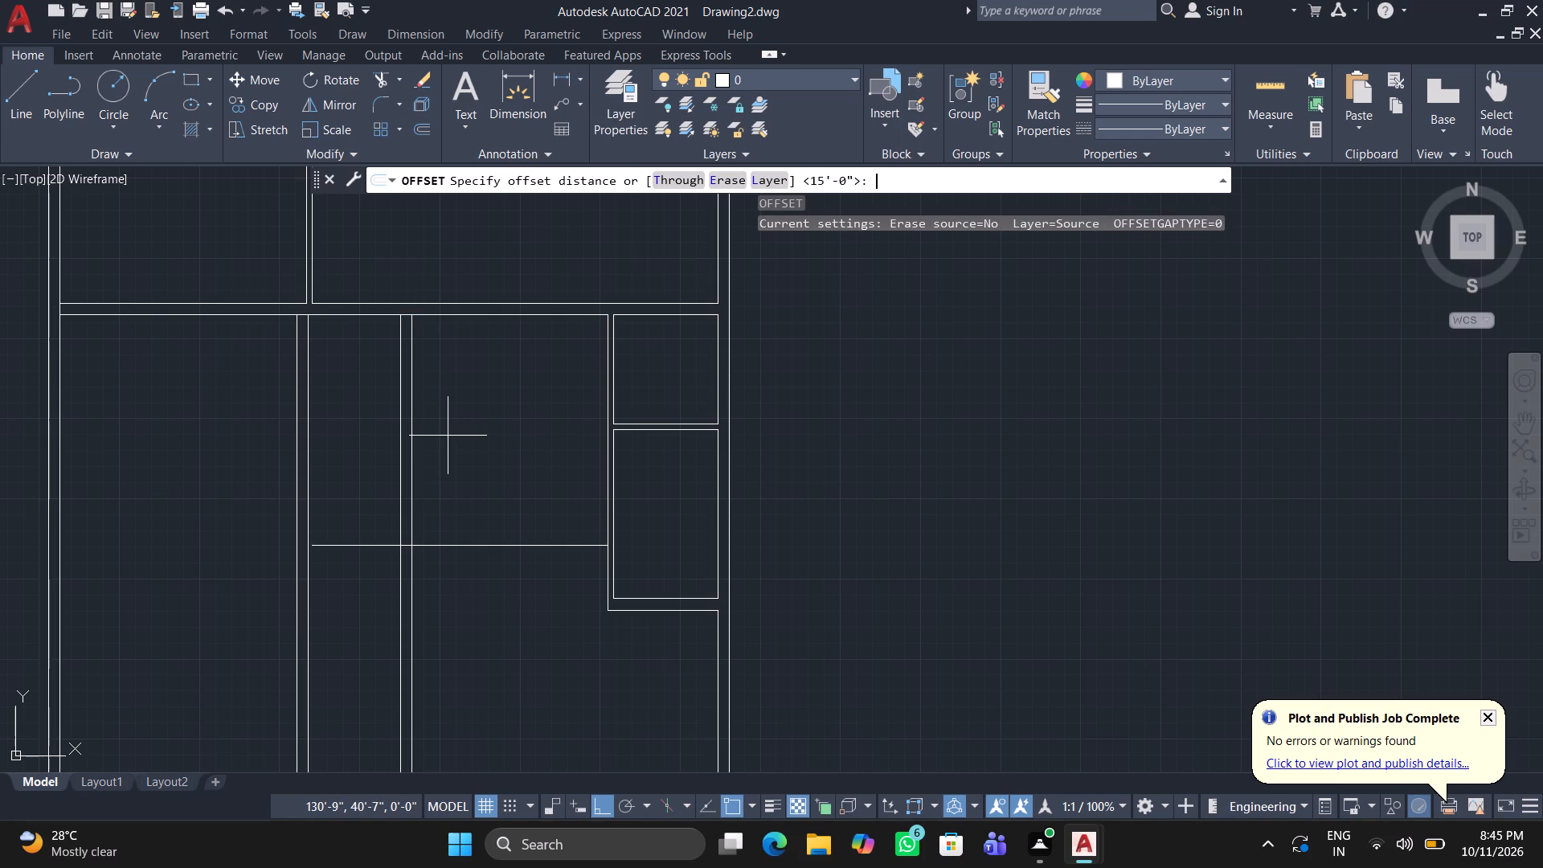
pyautogui.press('4')
pyautogui.press('BackSpace')
pyautogui.press('-')
pyautogui.press('BackSpace')
pyautogui.press('9')
pyautogui.hotkey('shift', '"')
pyautogui.press('Return')
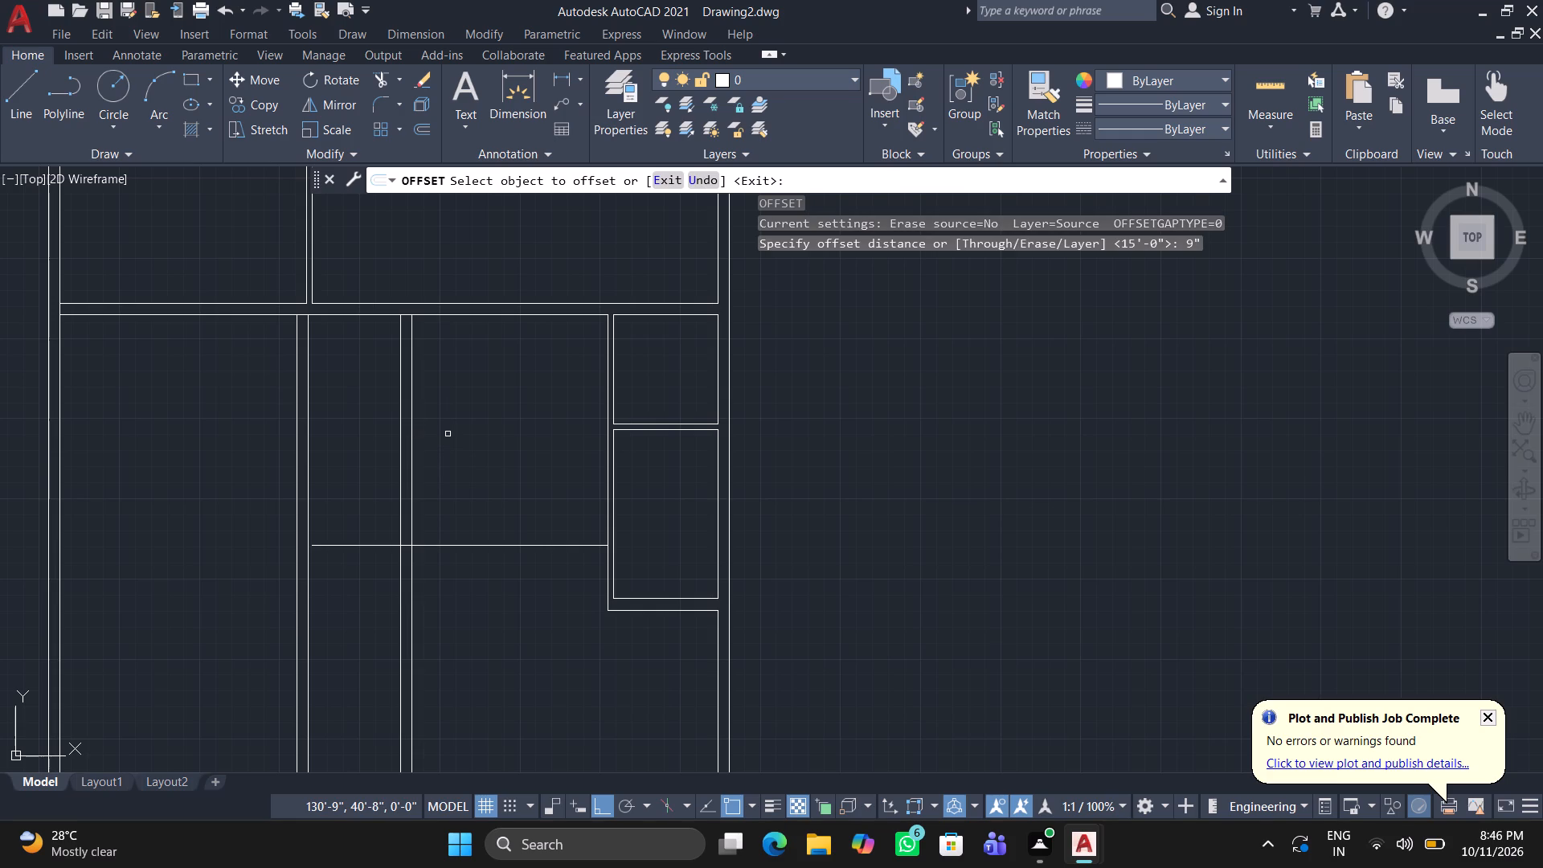
pyautogui.click(455, 542)
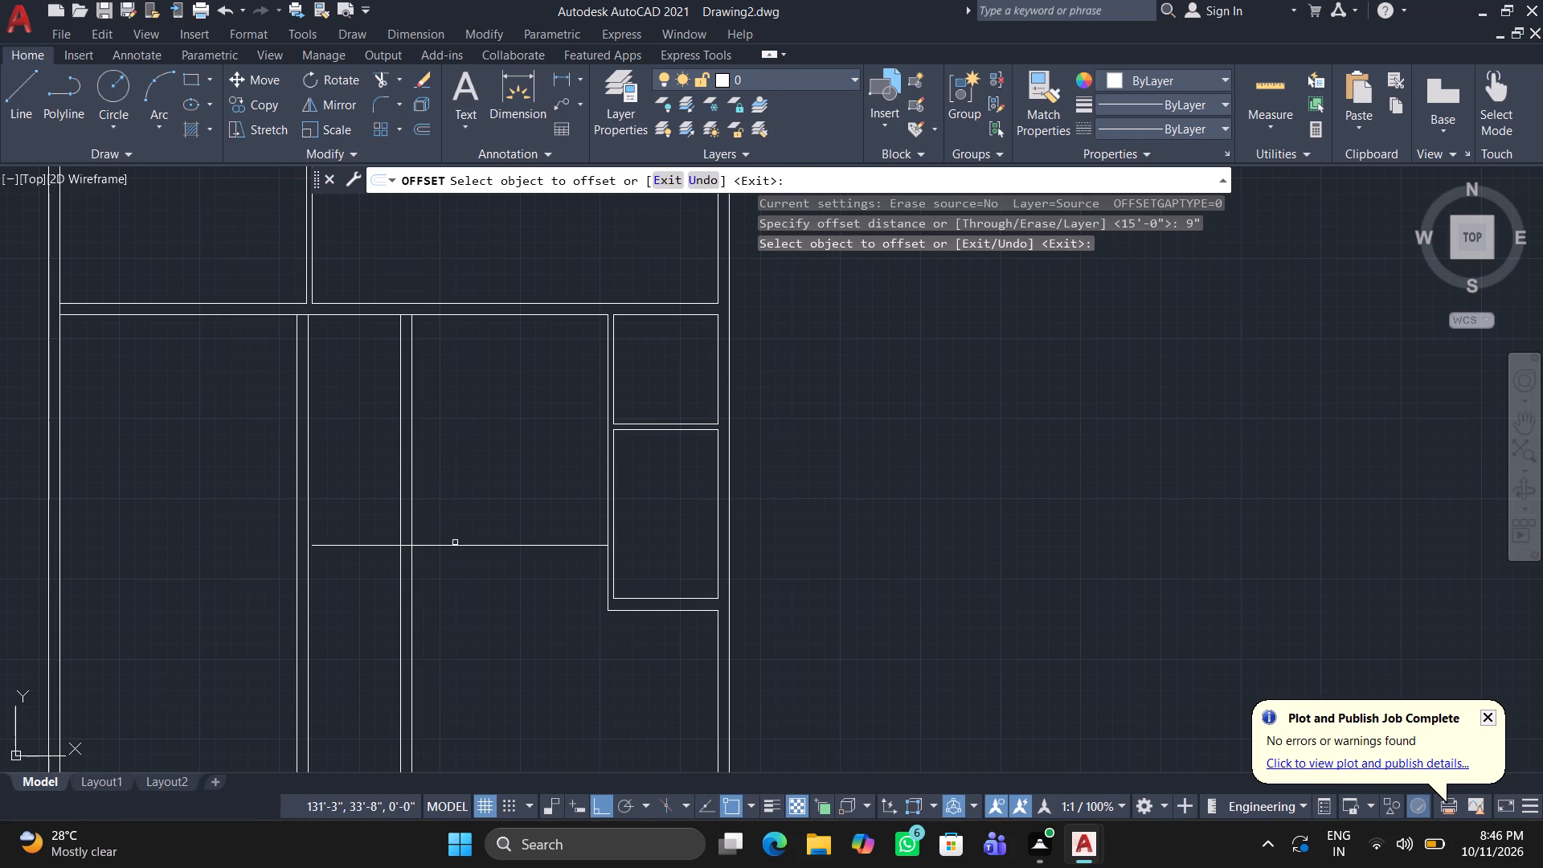
pyautogui.moveTo(456, 544); pyautogui.dragTo(452, 574)
pyautogui.click(440, 604)
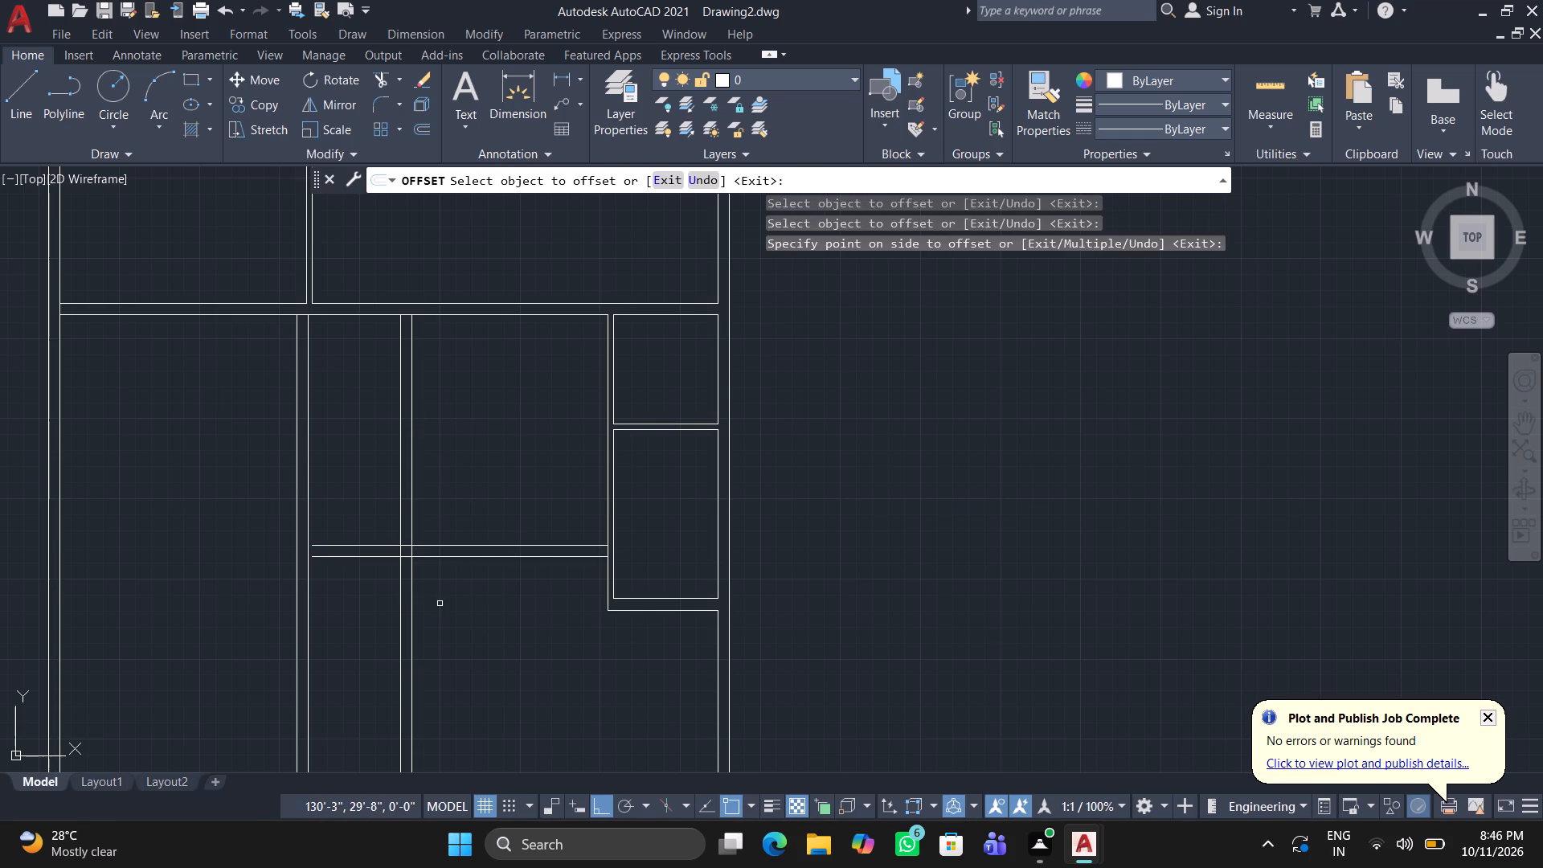
pyautogui.press('Return')
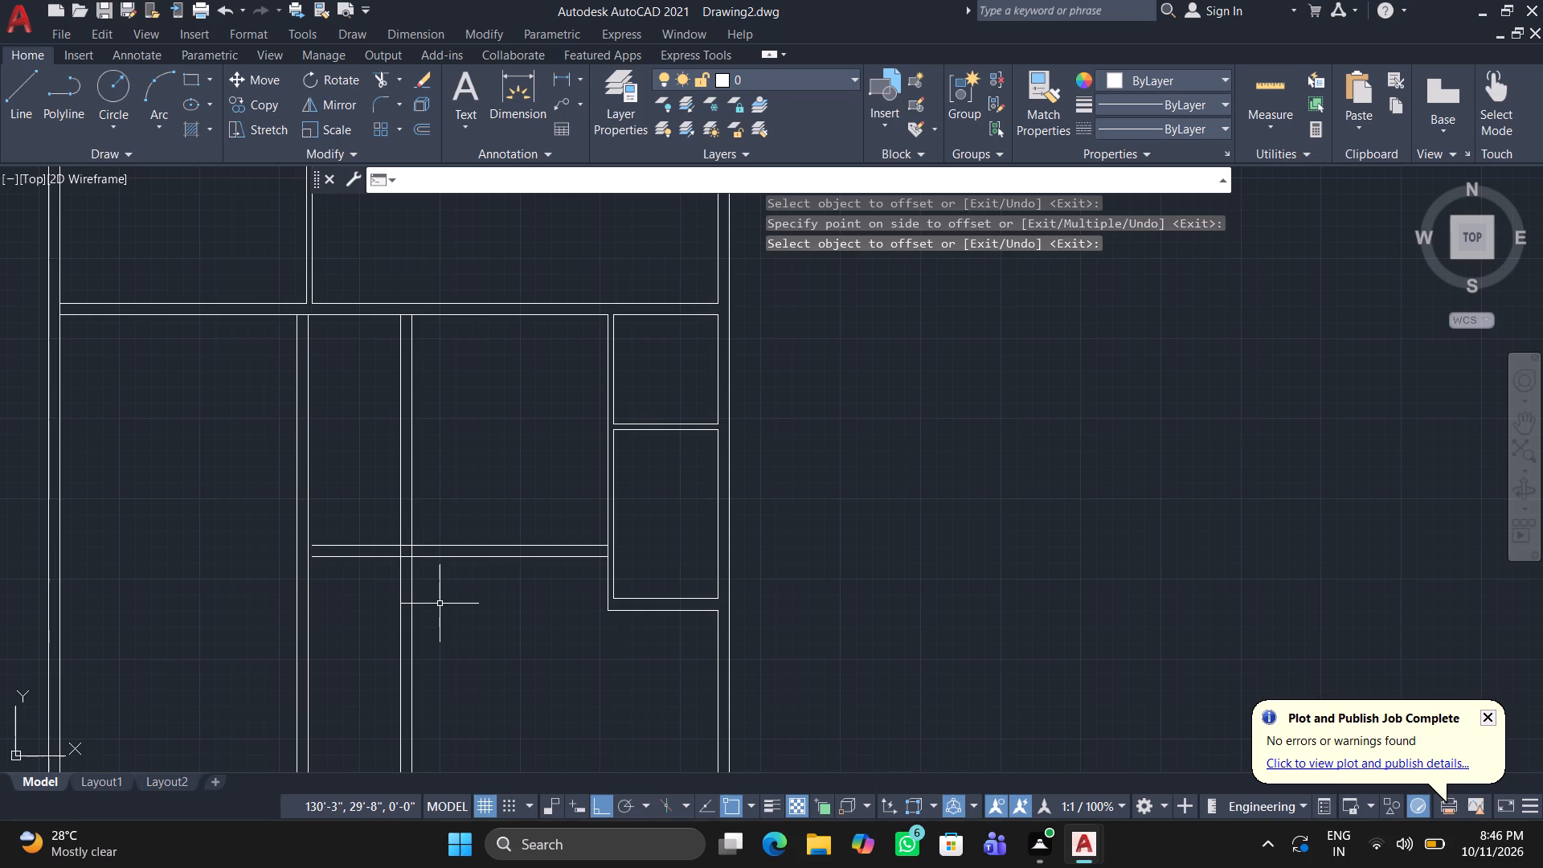
# Trim the four lines of the two interior vertical walls with one fence crossing them below the new 9" horizontal wall.
pyautogui.click(378, 74)
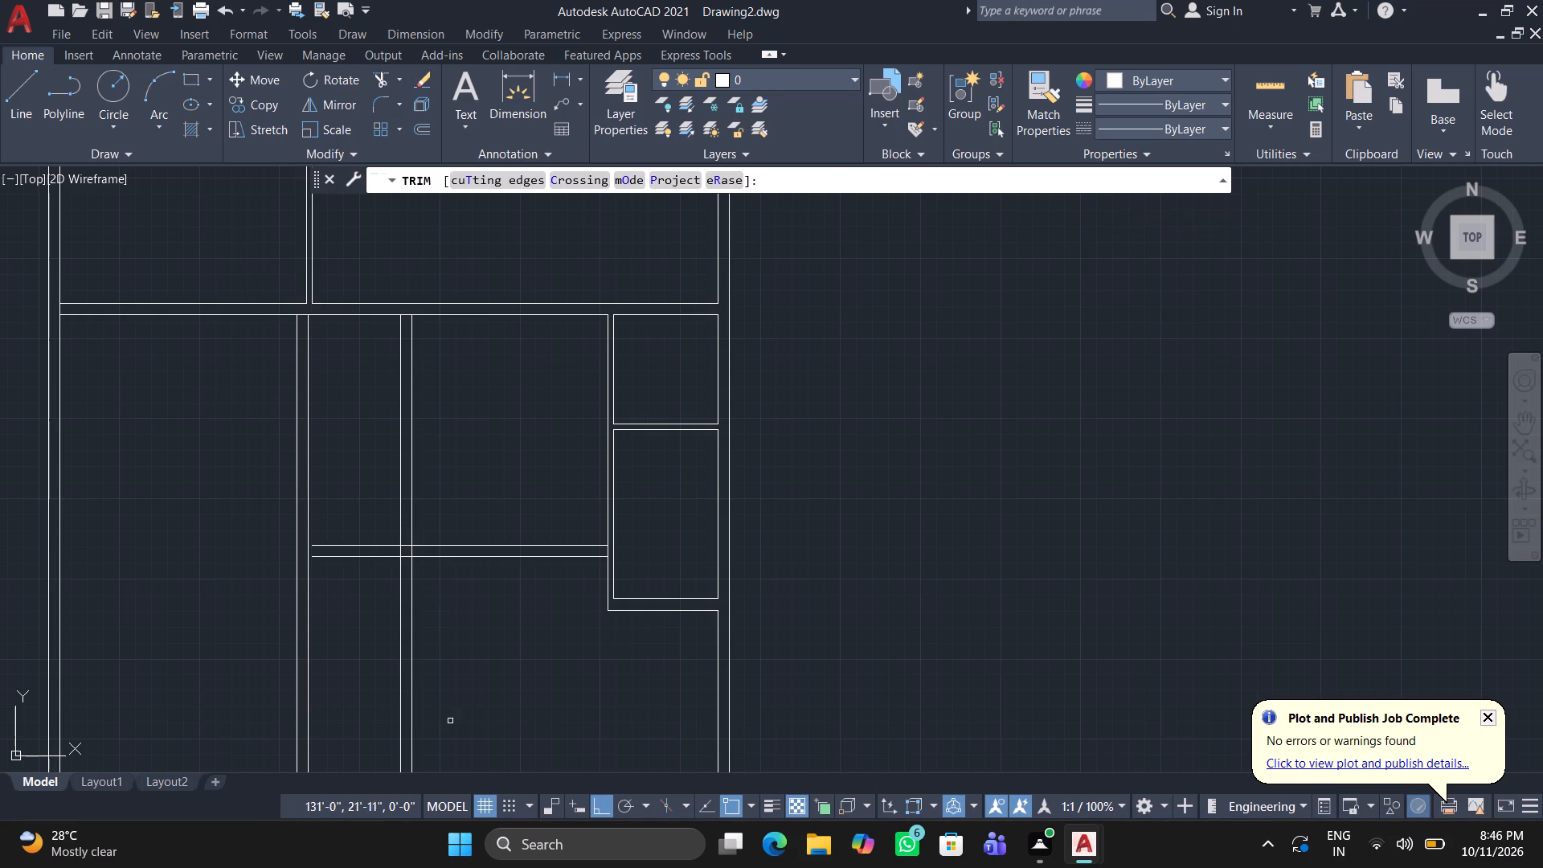
pyautogui.moveTo(444, 703); pyautogui.dragTo(265, 656)
pyautogui.press('Return')
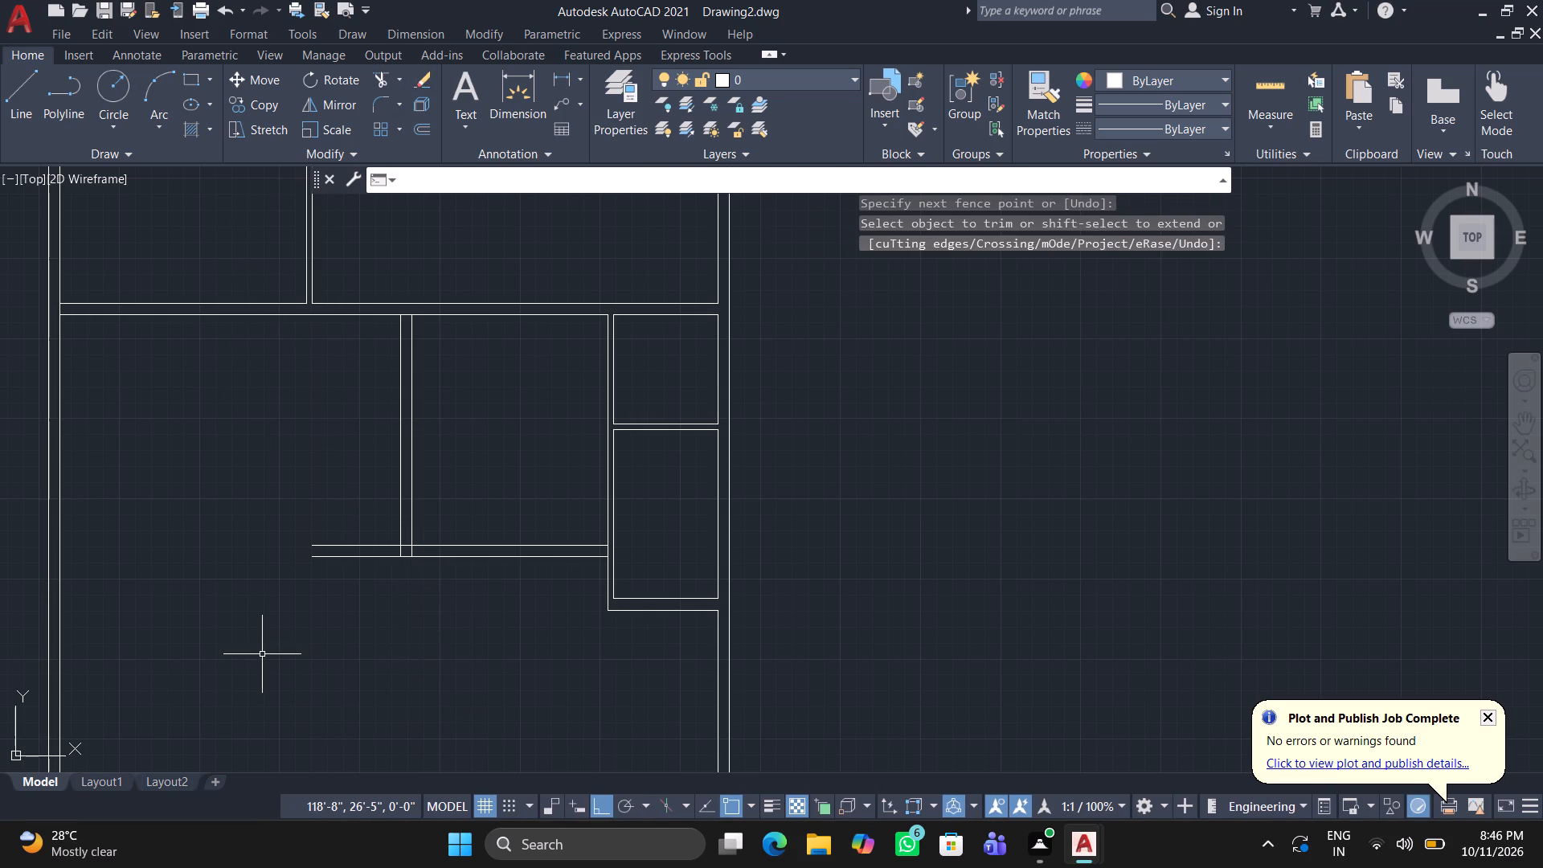
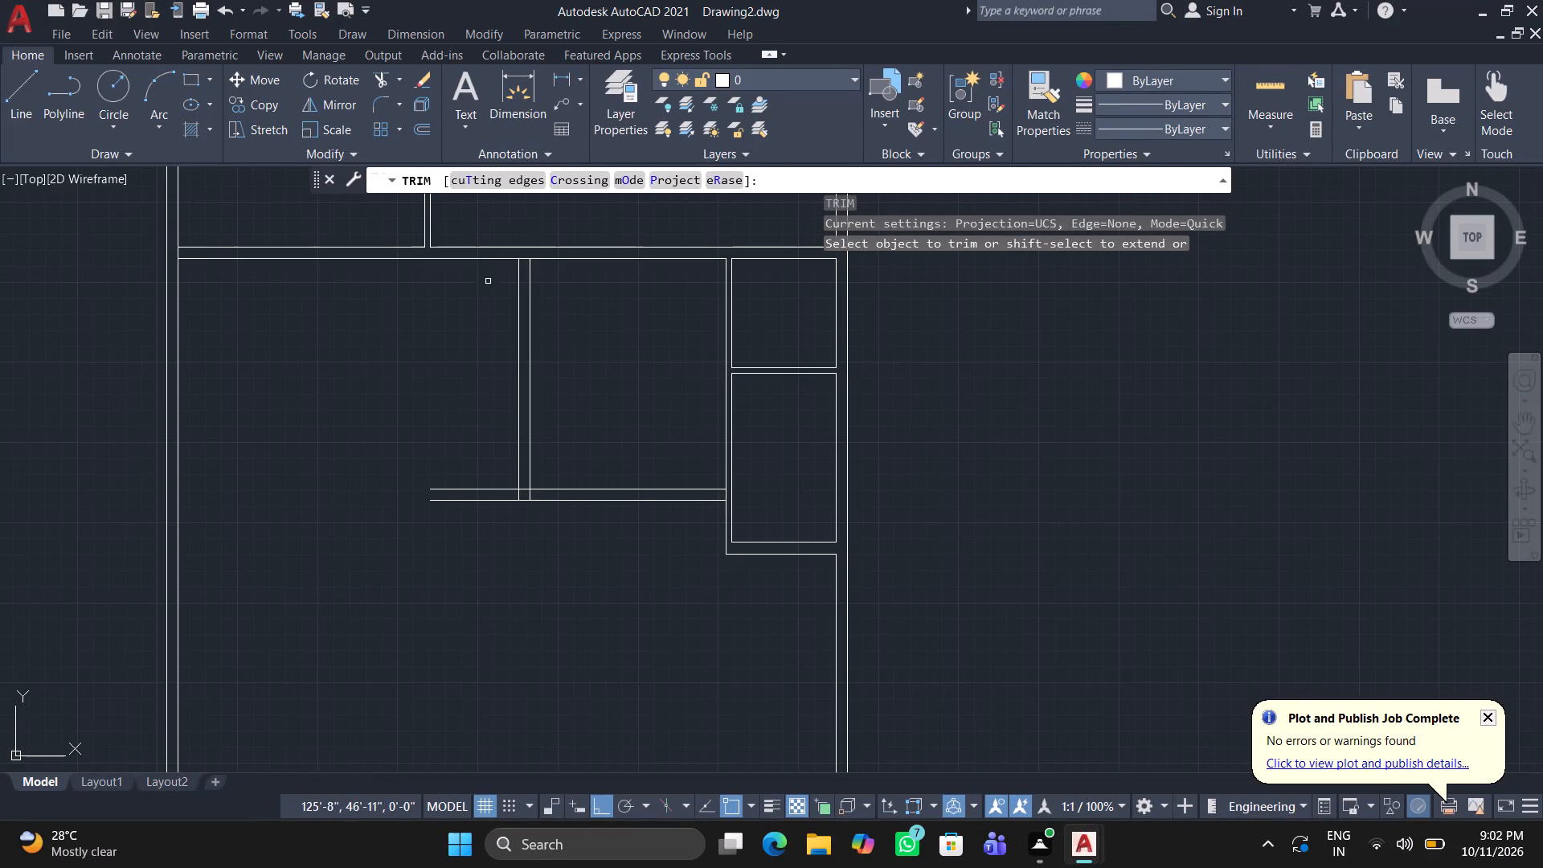
# Trim the line segments closing two wall junctions: the interior vertical wall's top and the new 9" horizontal wall's end at the small rooms' partition.
pyautogui.scroll(2, 504, 249)
pyautogui.click(549, 268)
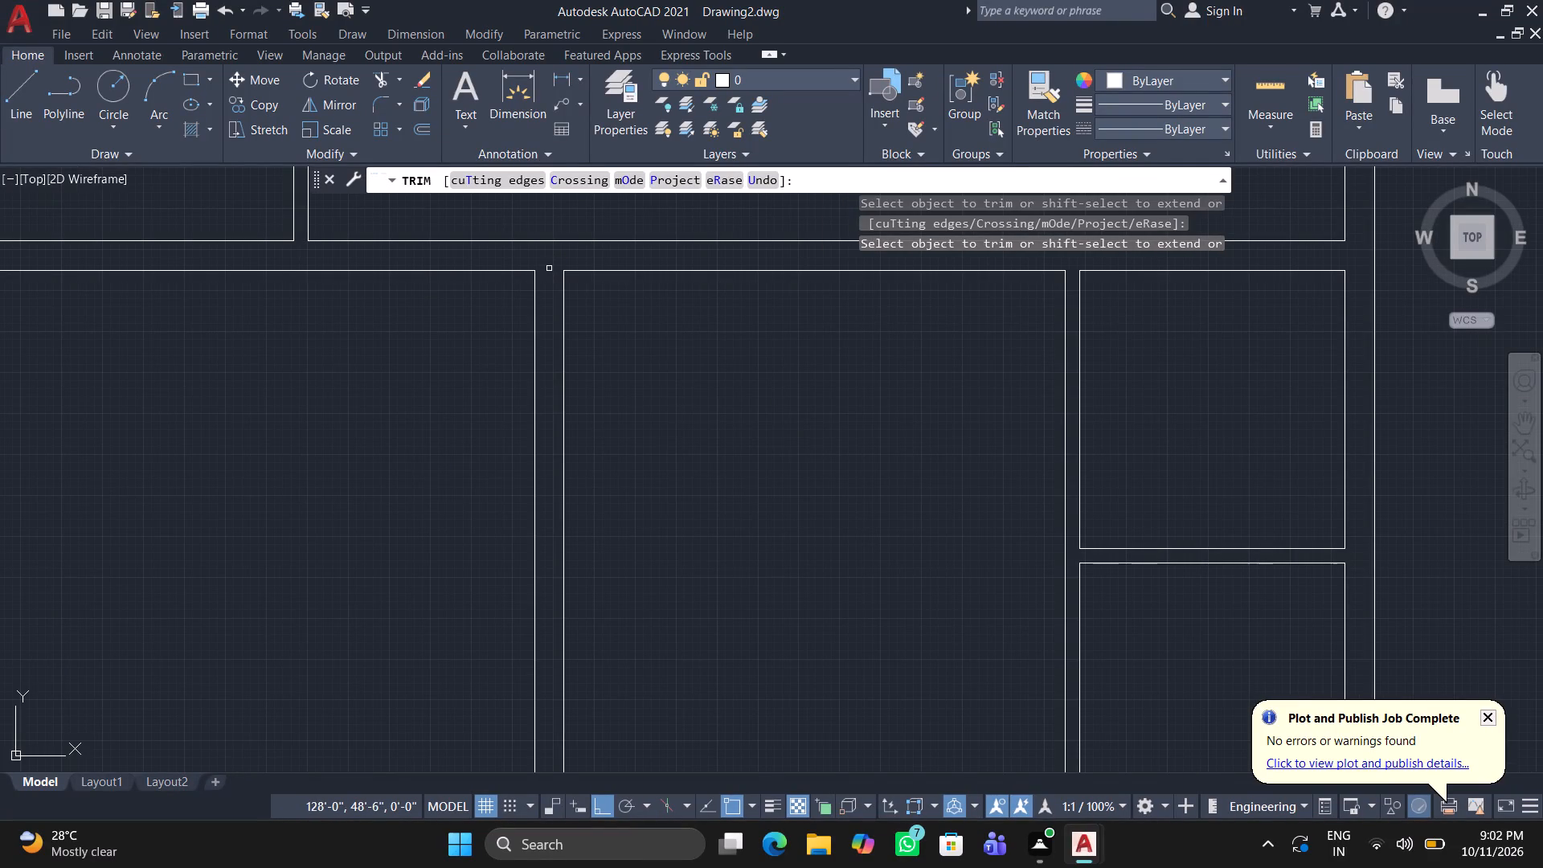
pyautogui.scroll(-1, 848, 412)
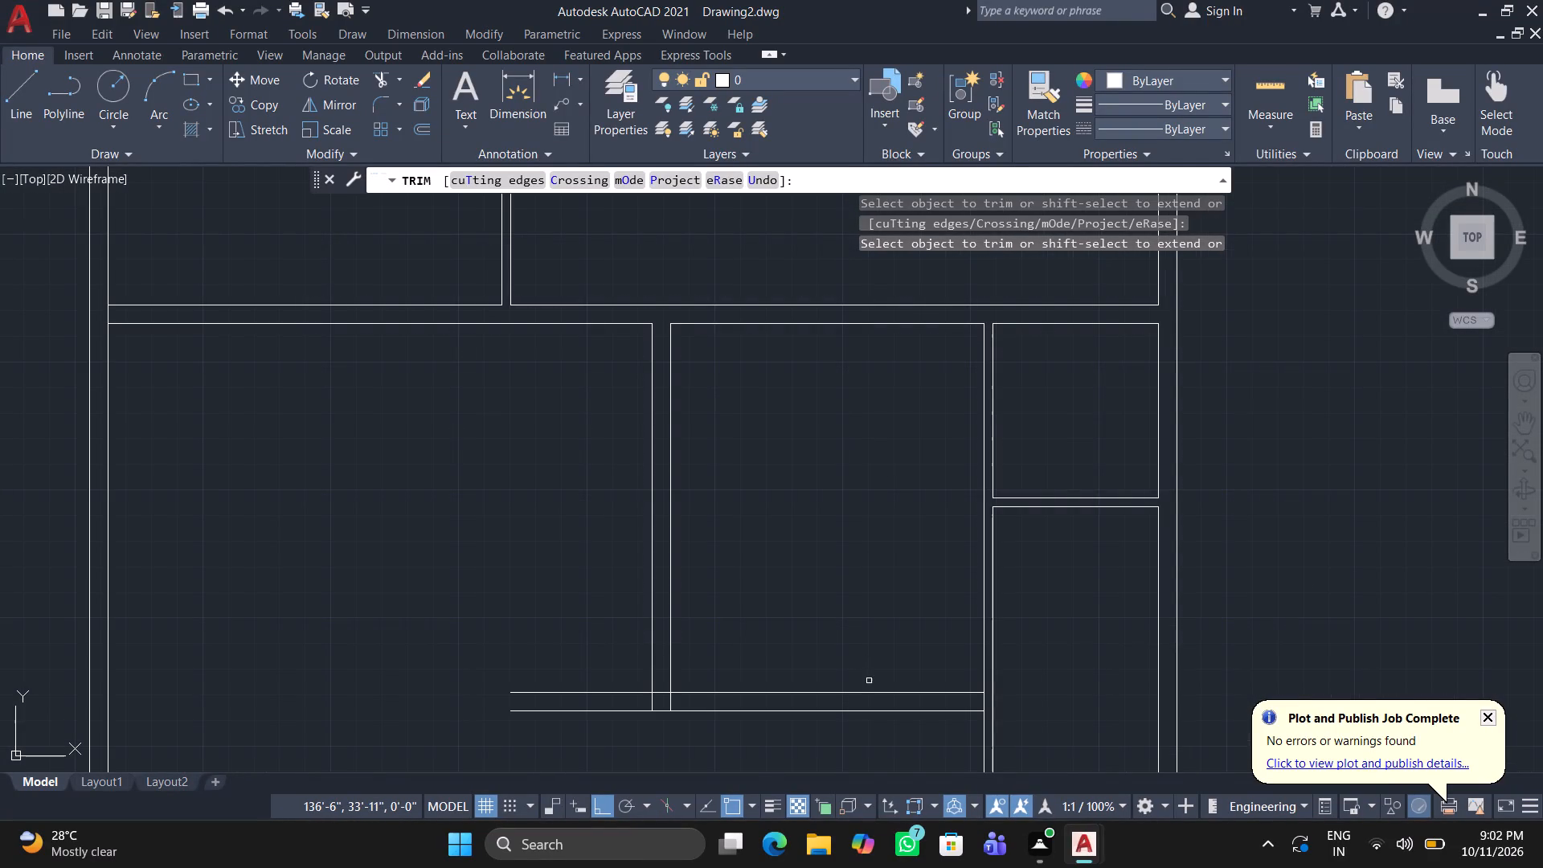
pyautogui.scroll(3, 972, 700)
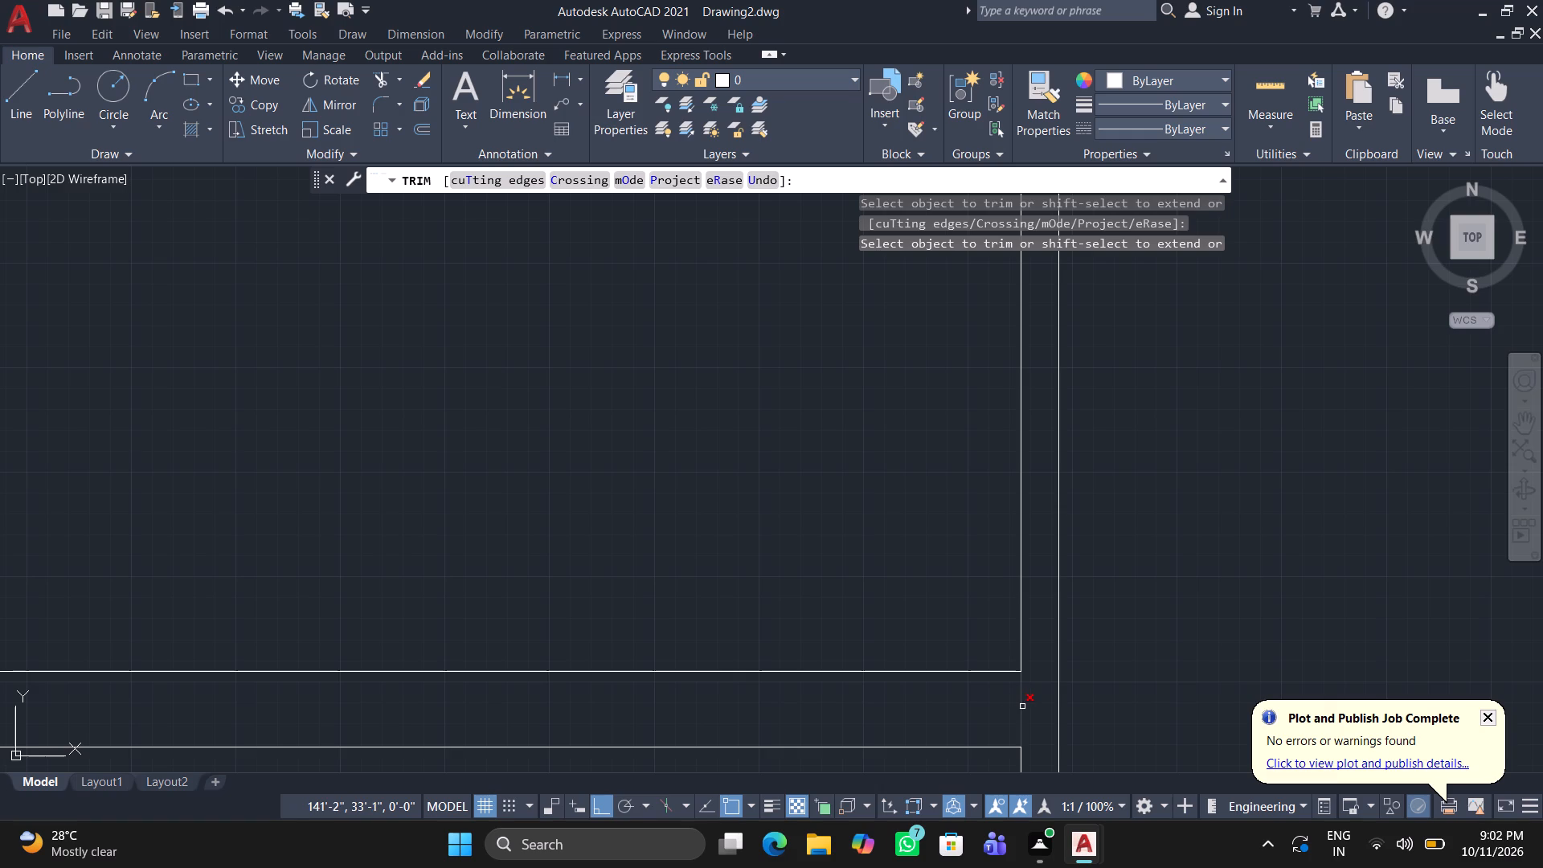
pyautogui.click(1023, 707)
pyautogui.scroll(-2, 830, 747)
pyautogui.scroll(-1, 638, 750)
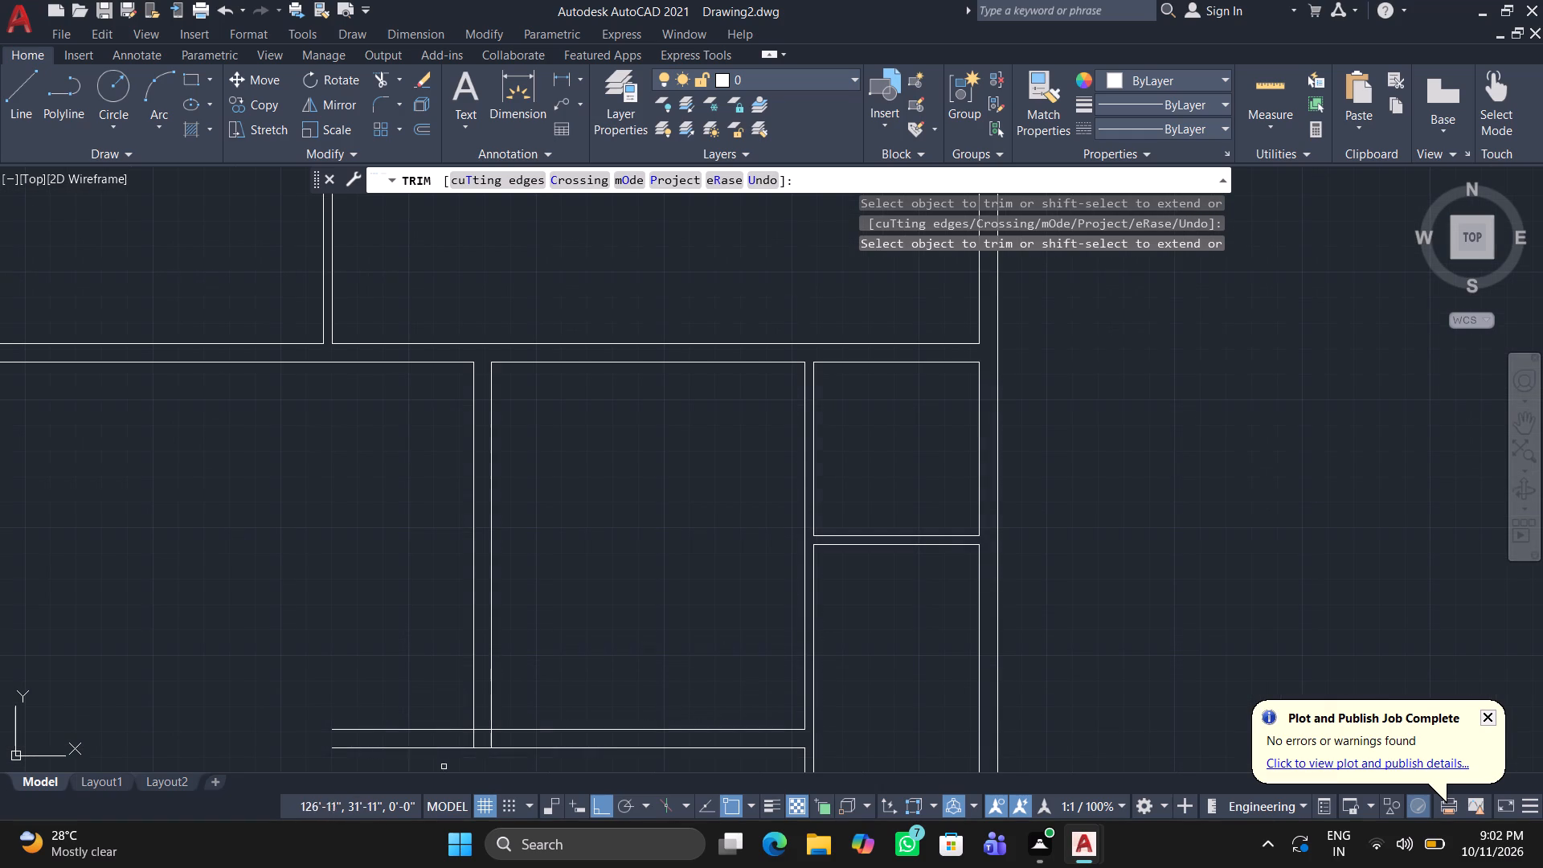
# Trim both lines of the new 9" horizontal wall where they overhang past the left face of the interior vertical wall, using one fence.
pyautogui.moveTo(400, 680); pyautogui.dragTo(470, 502, button='middle')
pyautogui.moveTo(473, 498); pyautogui.dragTo(472, 611)
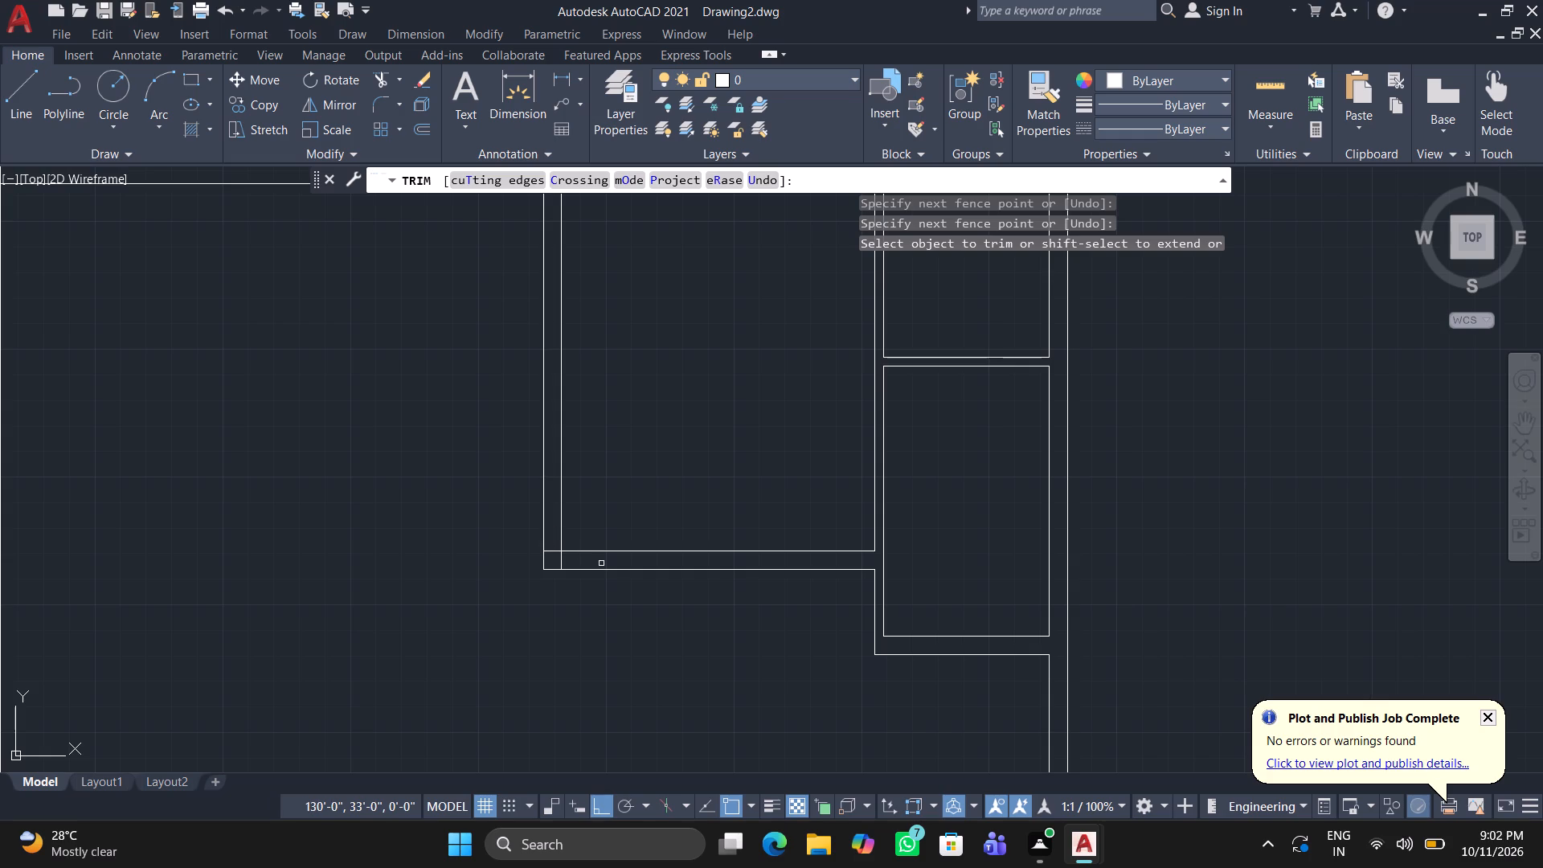
pyautogui.press('Escape')
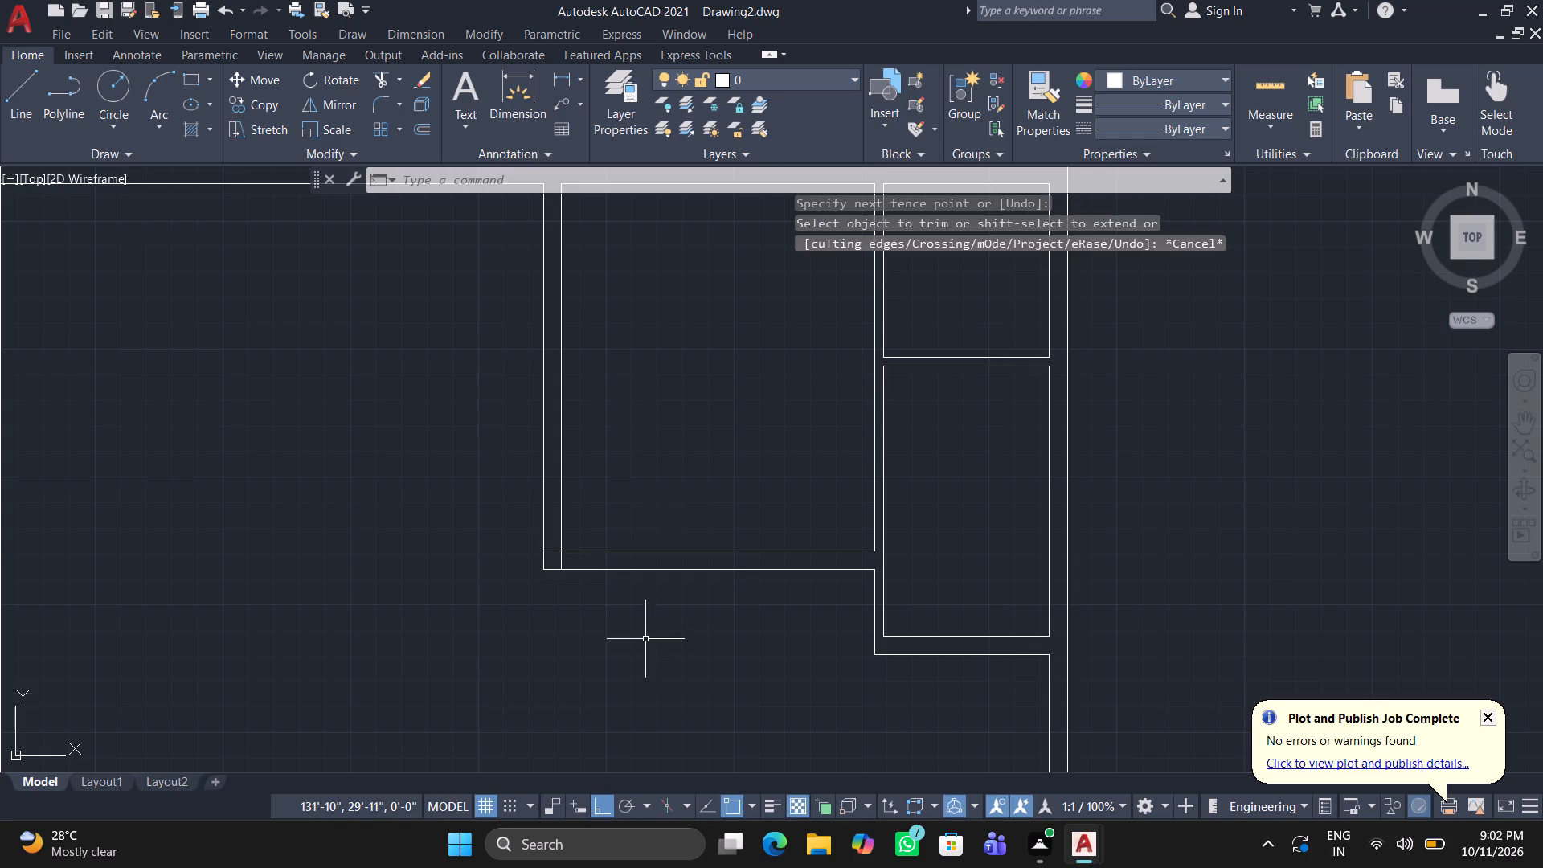
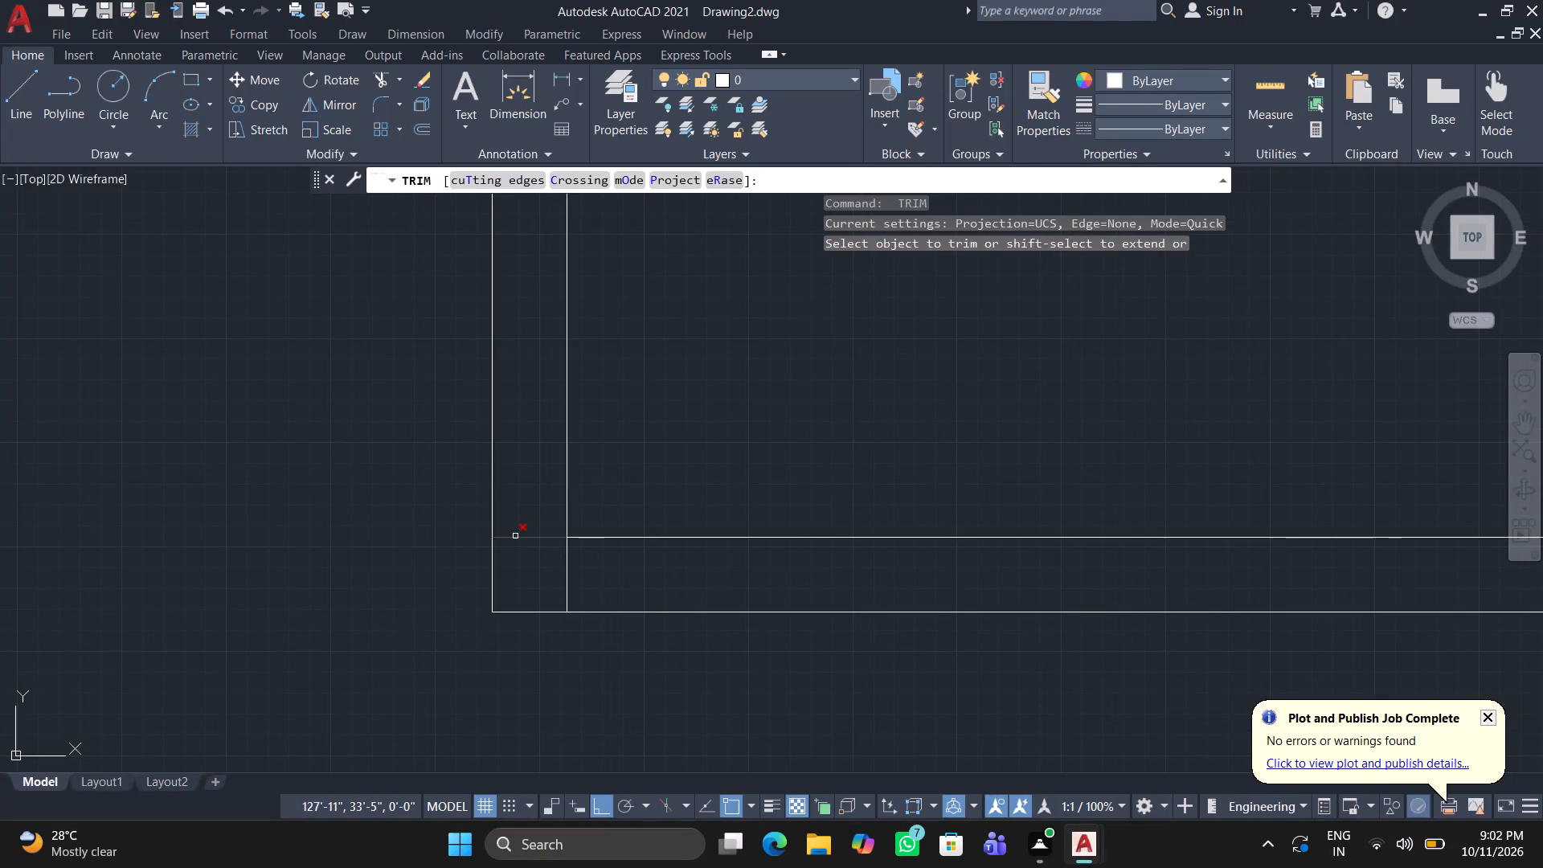
# Trim the two overlapping inner line segments at the lower-left corner where the interior vertical wall meets the new 9" horizontal wall.
pyautogui.click(515, 536)
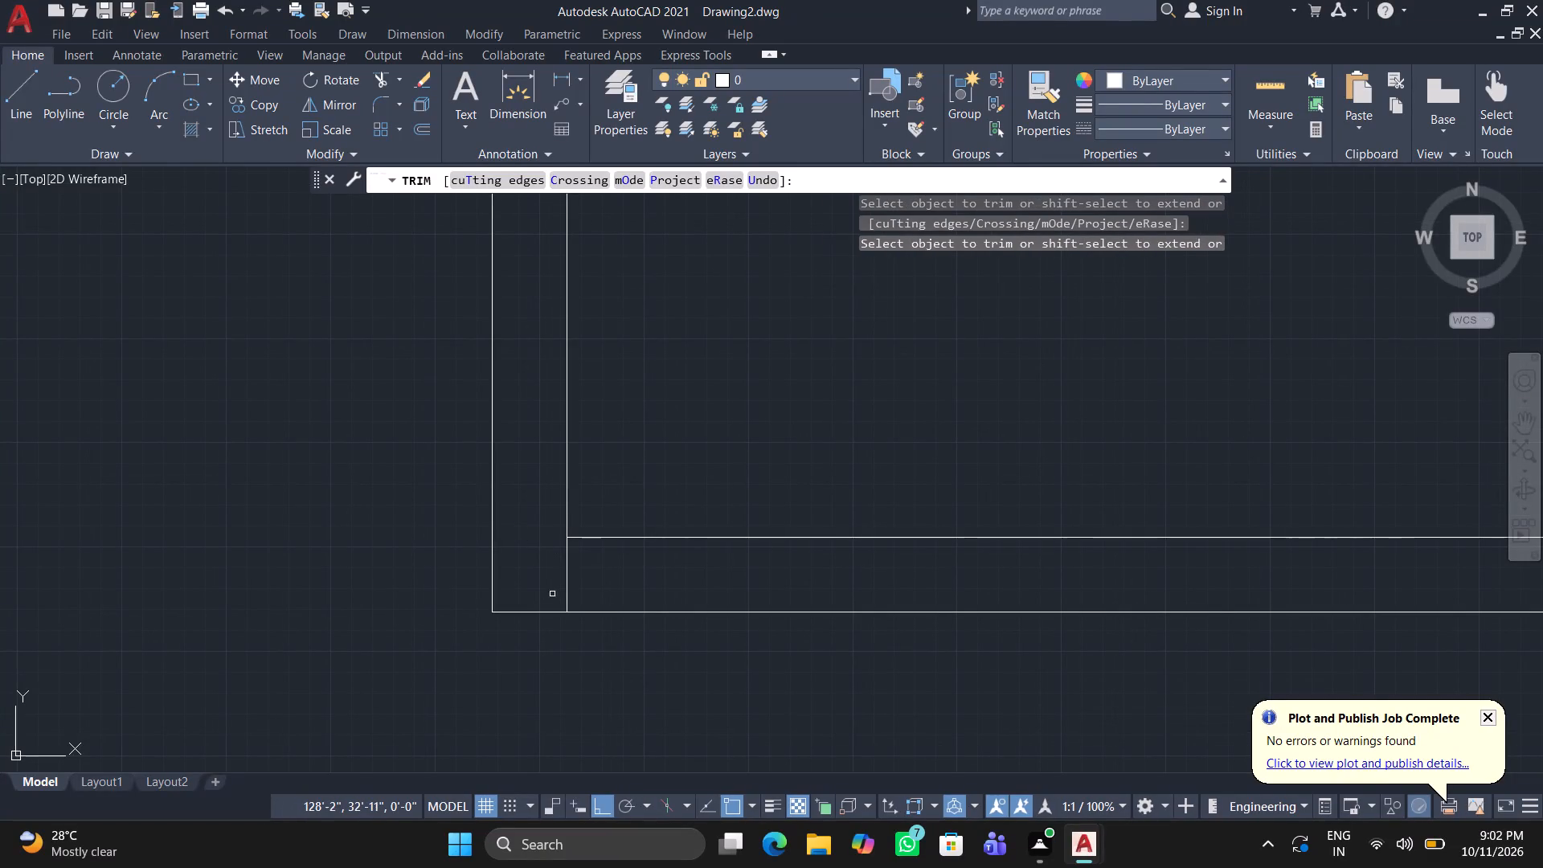
pyautogui.click(572, 586)
pyautogui.click(536, 579)
pyautogui.press('Escape')
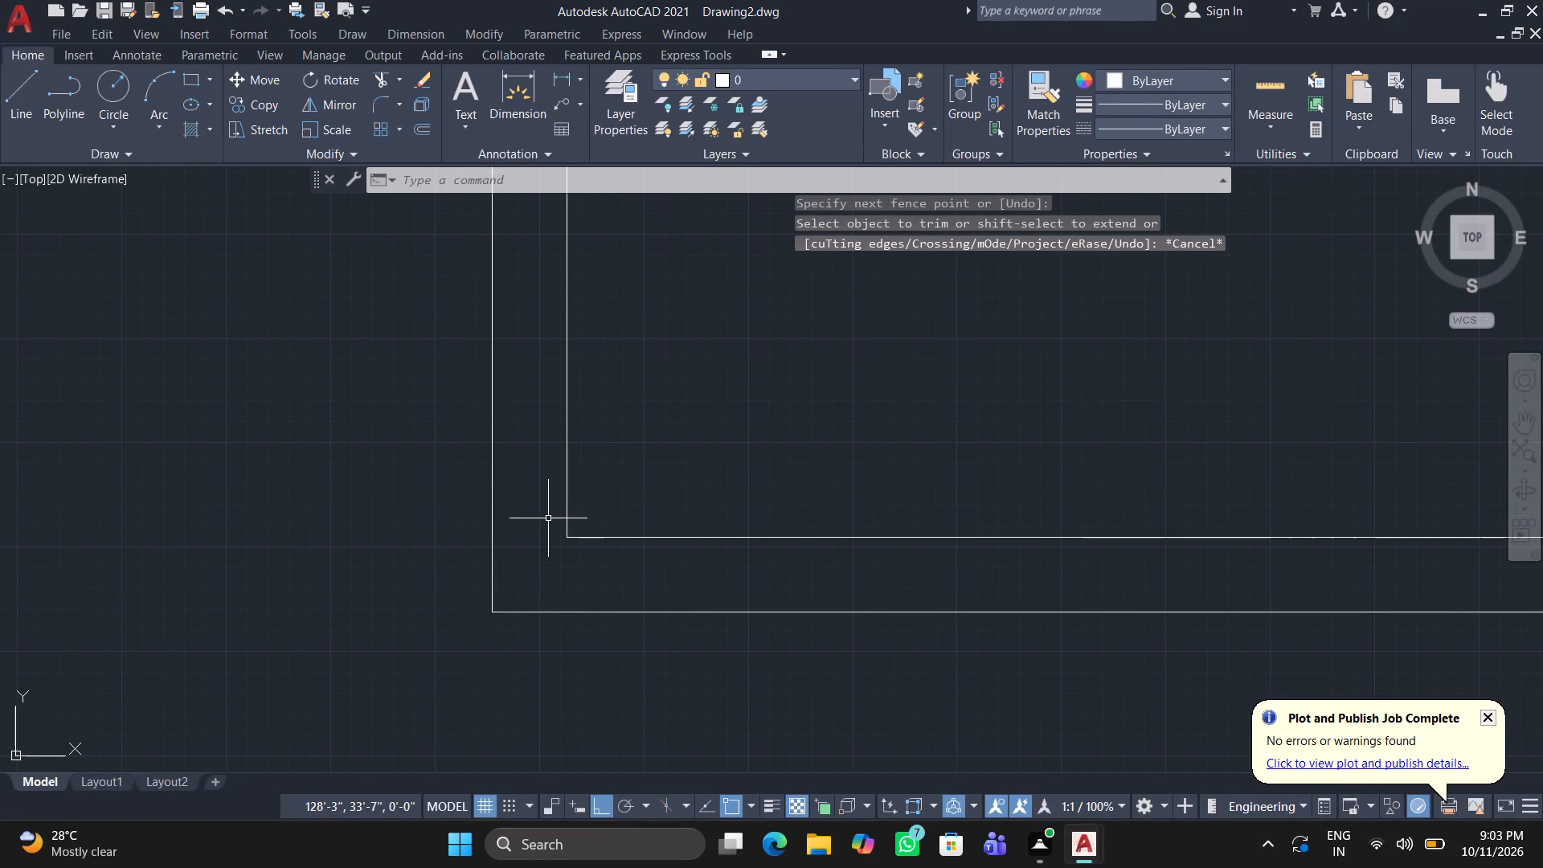
pyautogui.press('Escape')
# Offset the left face of the interior vertical wall in the lower area by 6' to the left.
pyautogui.scroll(-1, 512, 514)
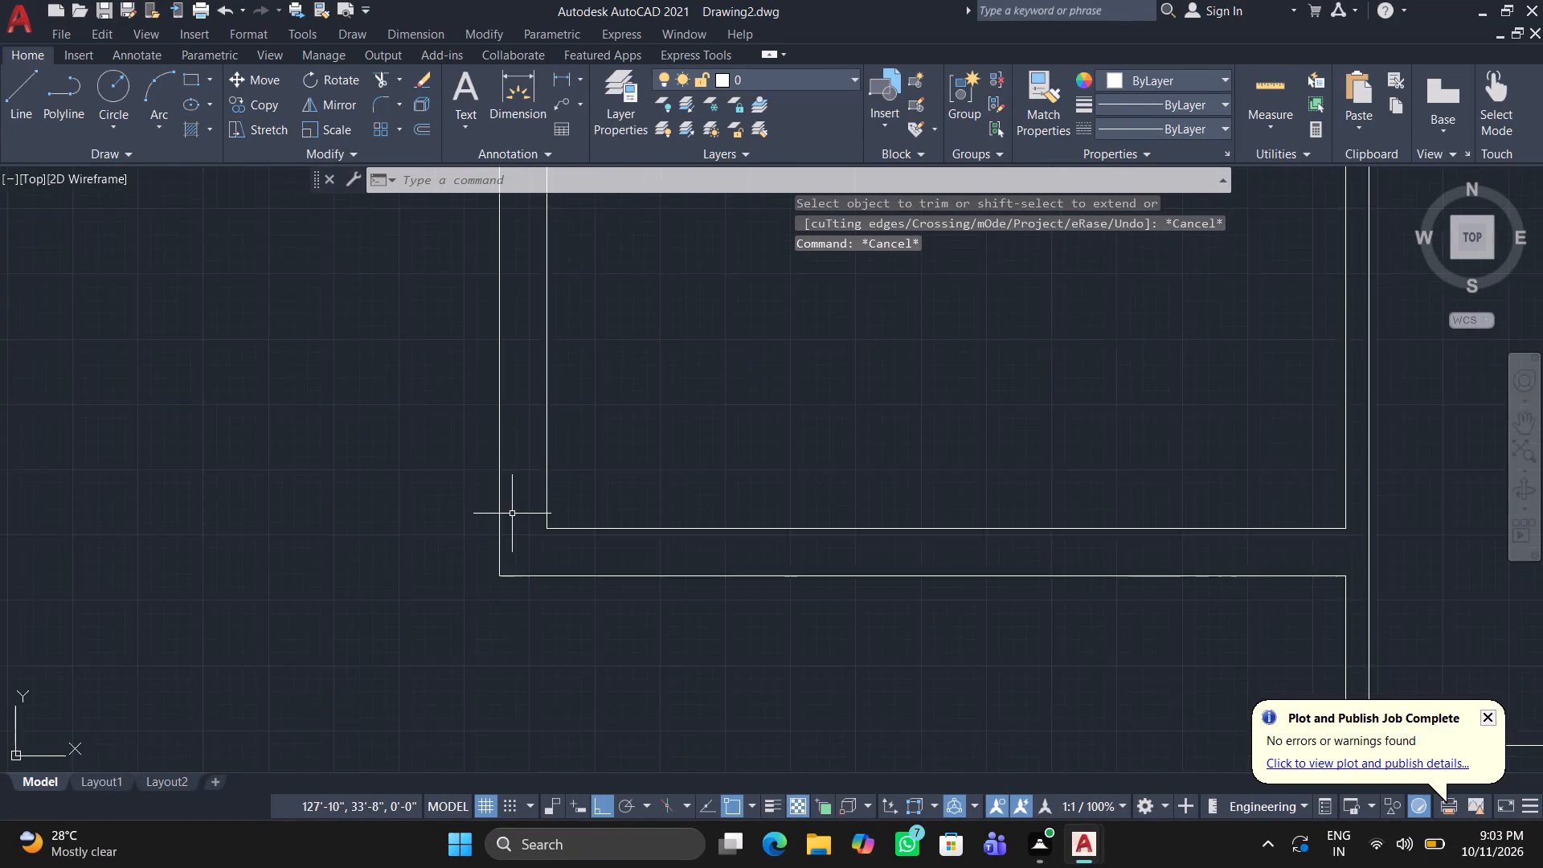
pyautogui.scroll(-3, 512, 512)
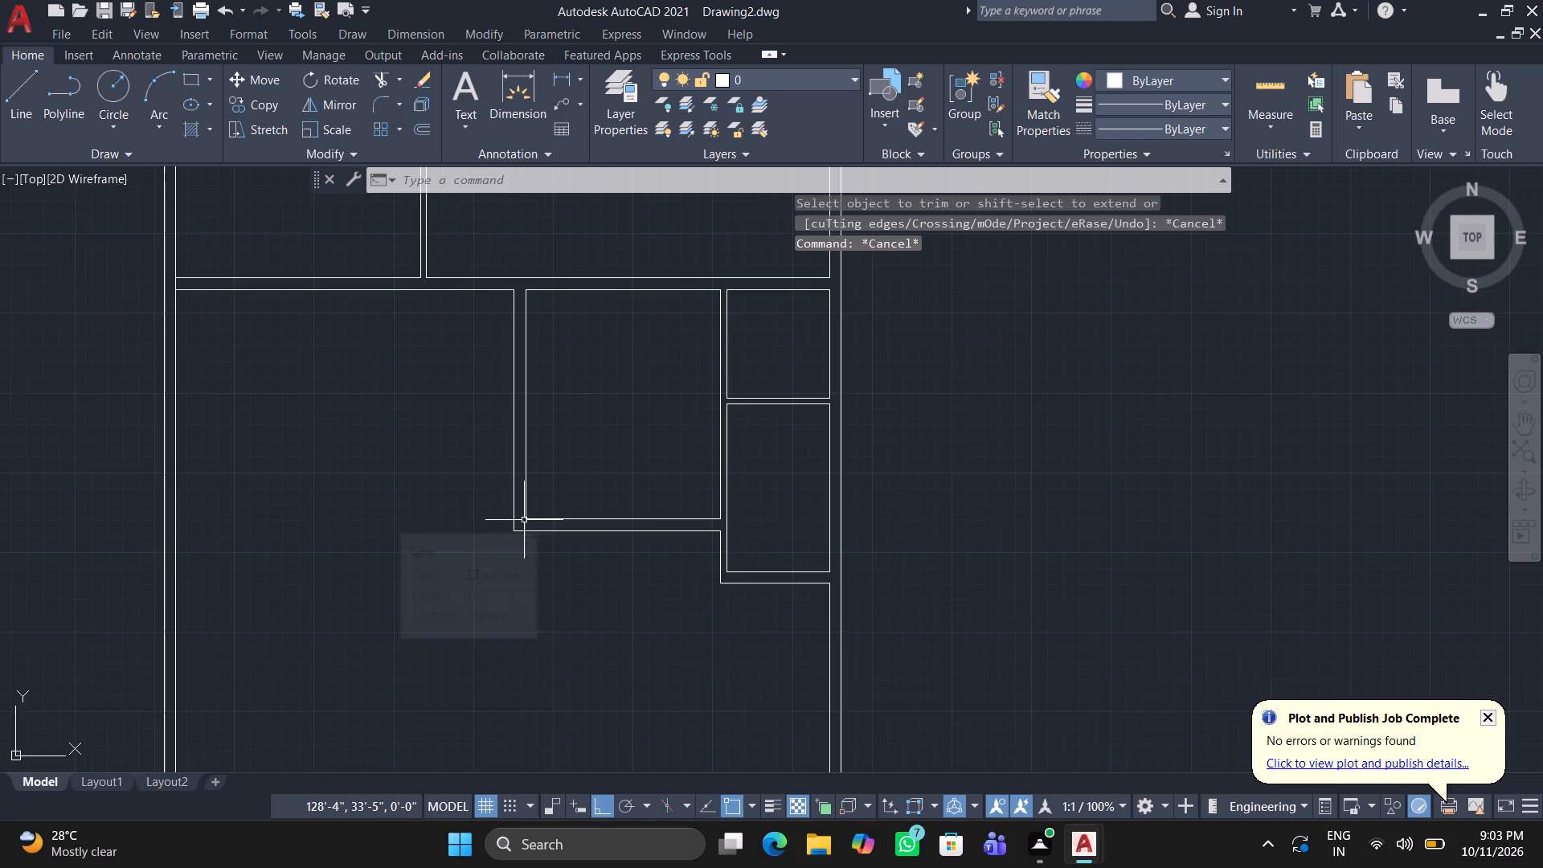
pyautogui.moveTo(525, 525); pyautogui.dragTo(545, 490, button='middle')
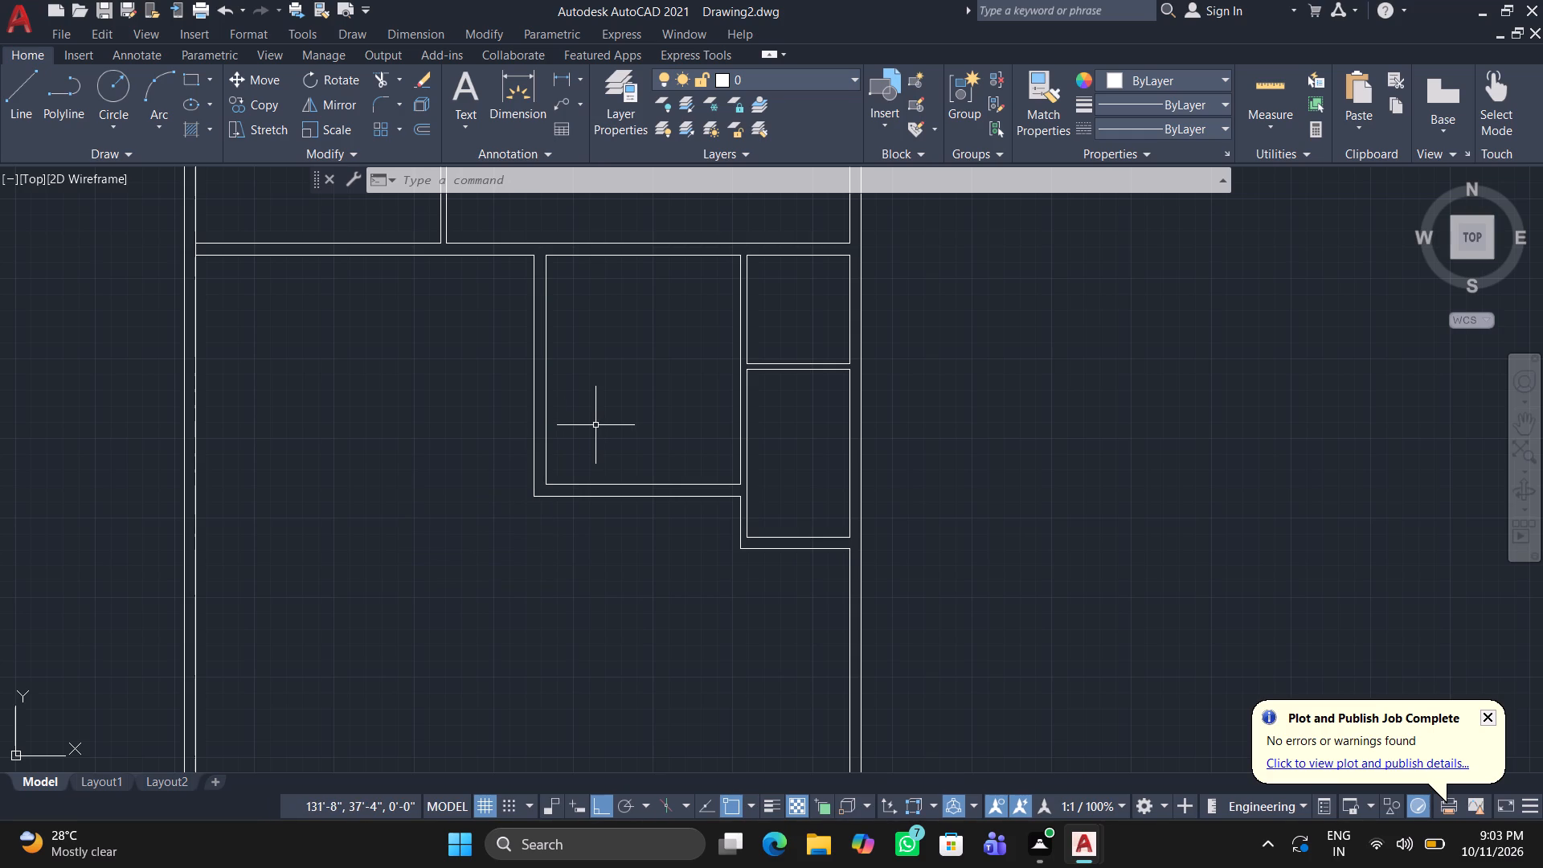
pyautogui.moveTo(526, 483); pyautogui.dragTo(867, 417, button='middle')
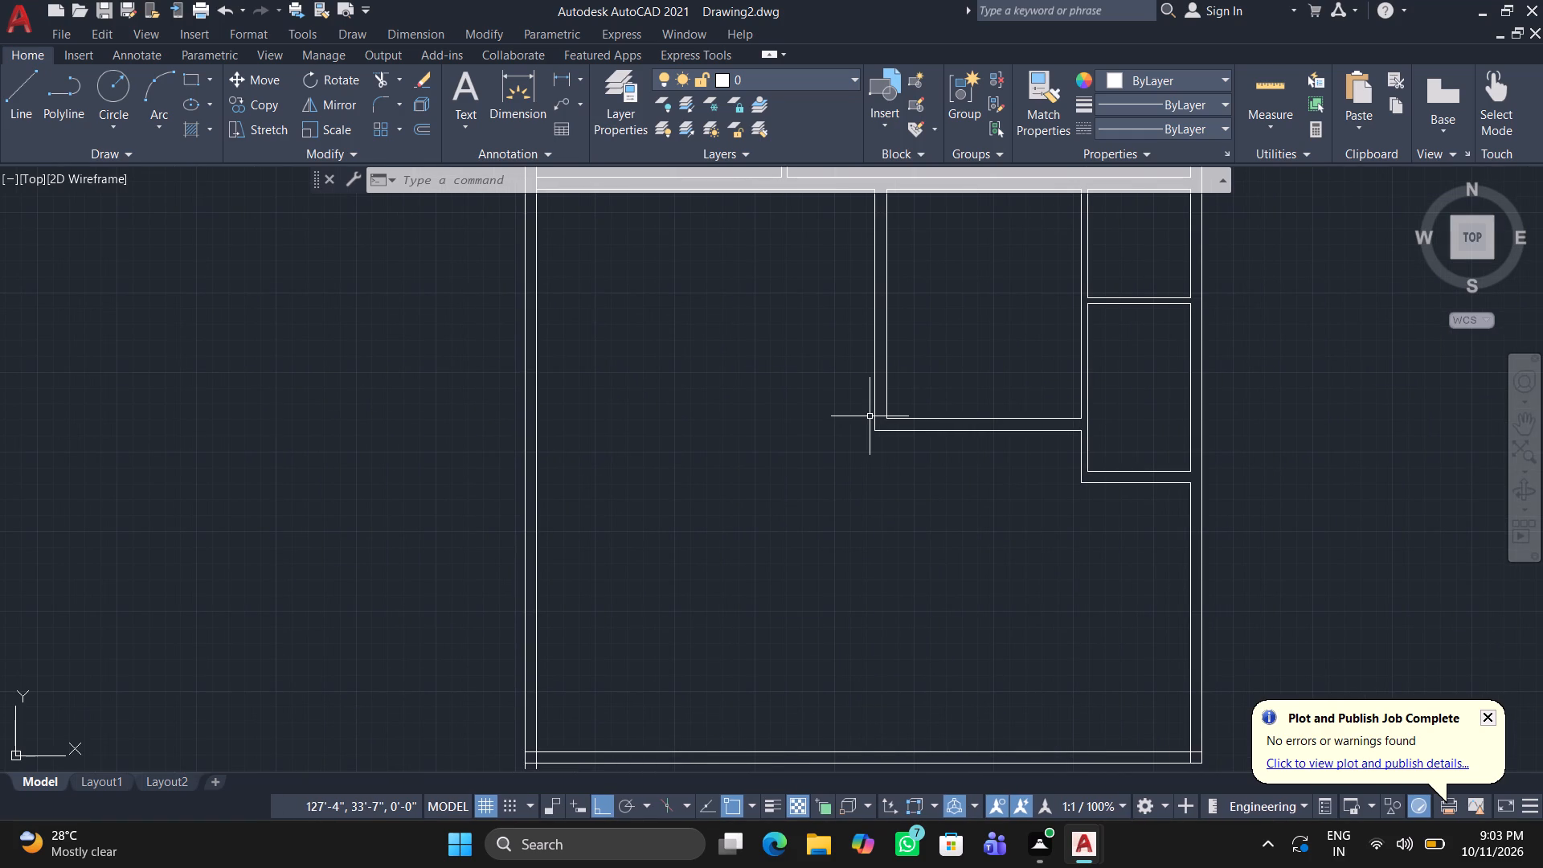
pyautogui.scroll(-2, 828, 407)
pyautogui.scroll(-1, 670, 425)
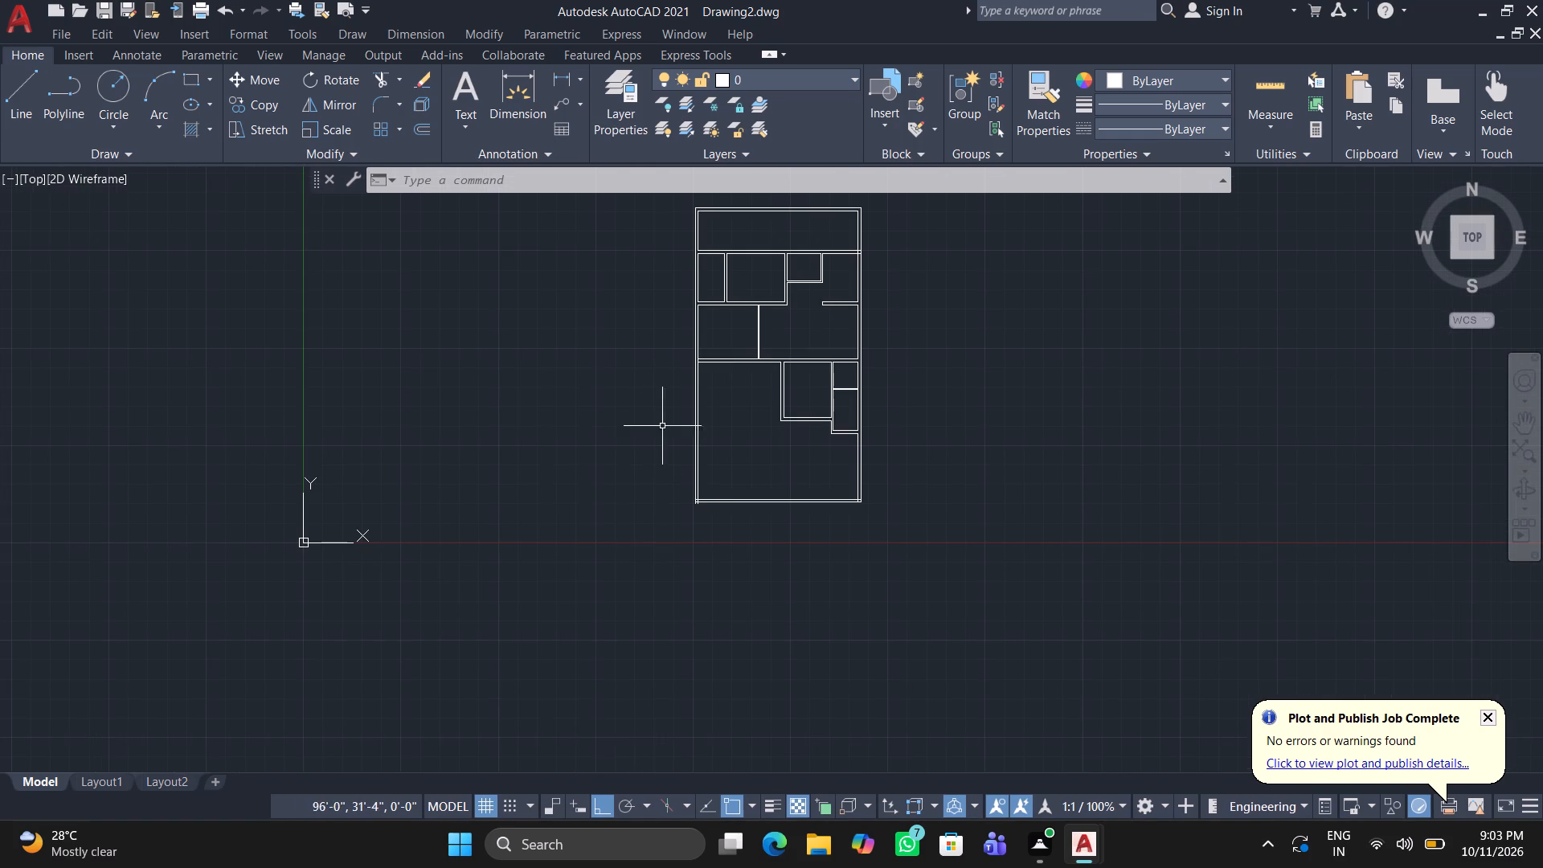
pyautogui.scroll(2, 742, 419)
pyautogui.moveTo(732, 411); pyautogui.dragTo(488, 469, button='middle')
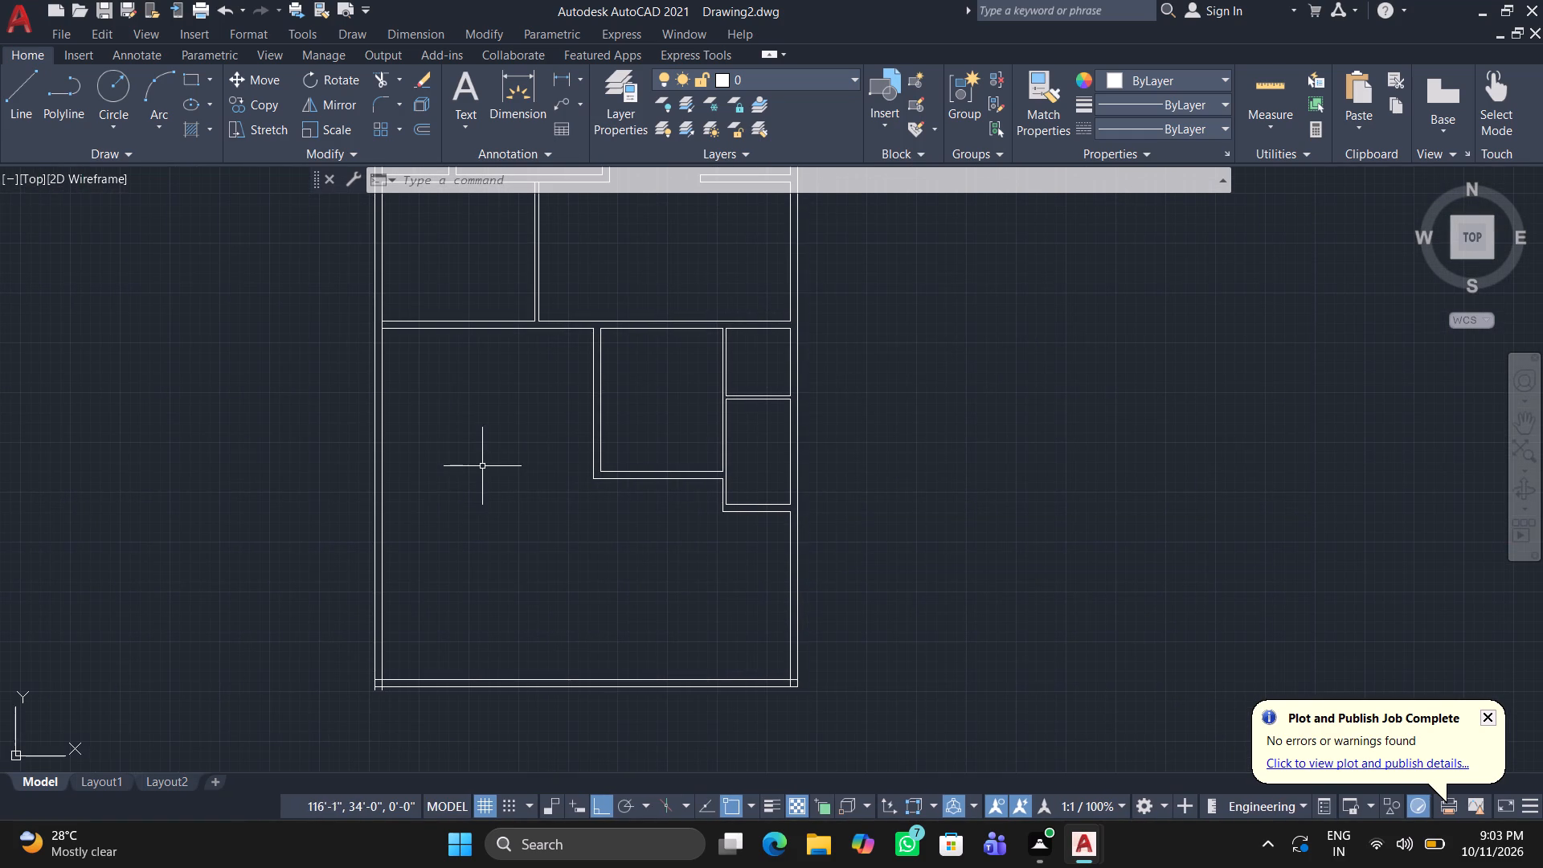
pyautogui.press('o')
pyautogui.press('Return')
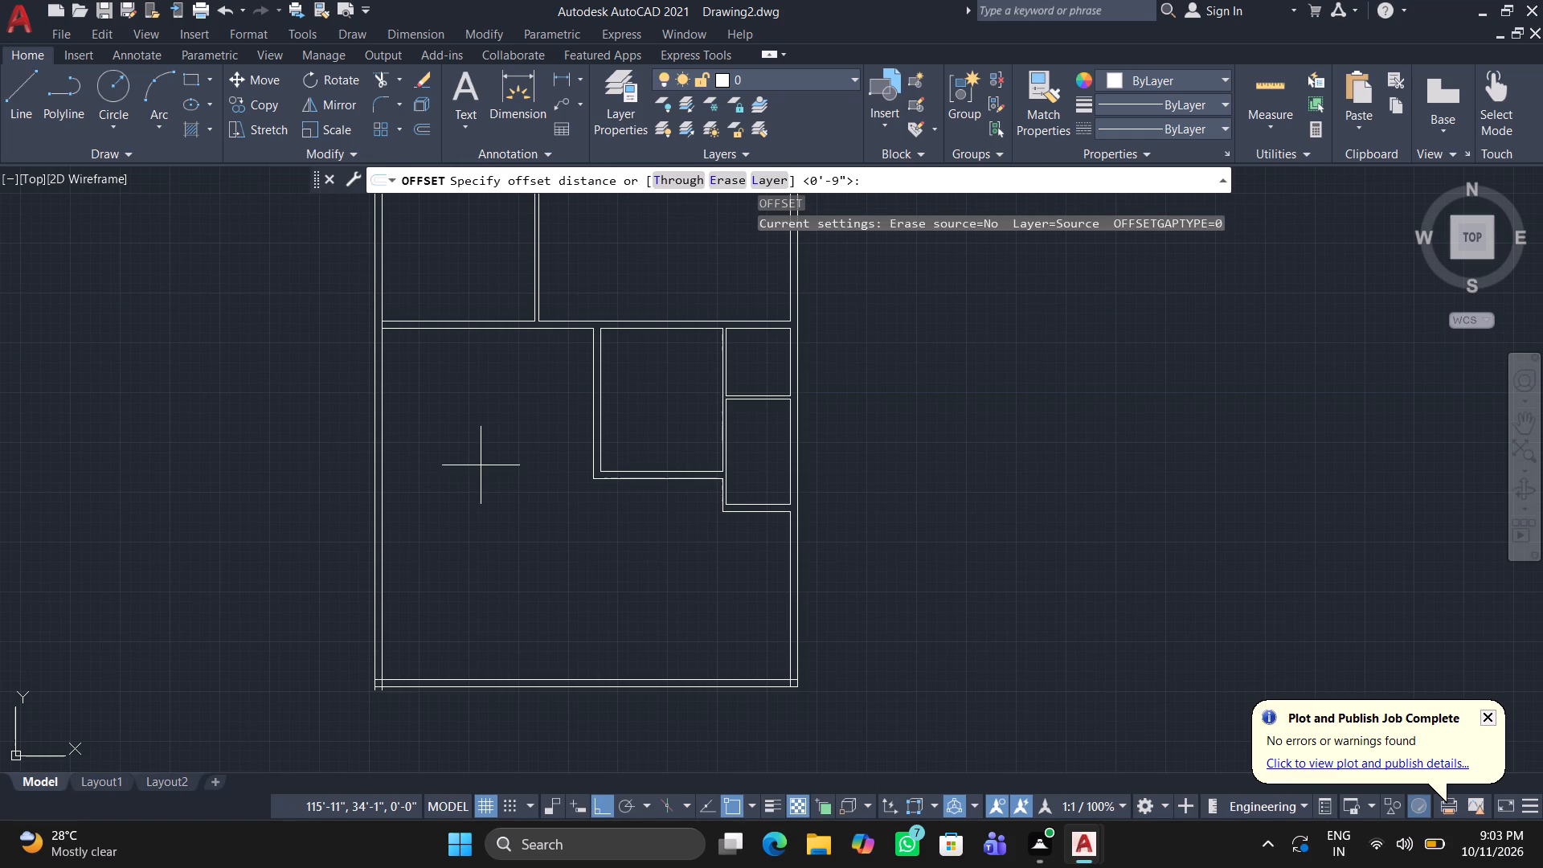
pyautogui.press('6')
pyautogui.press("'")
pyautogui.press('Return')
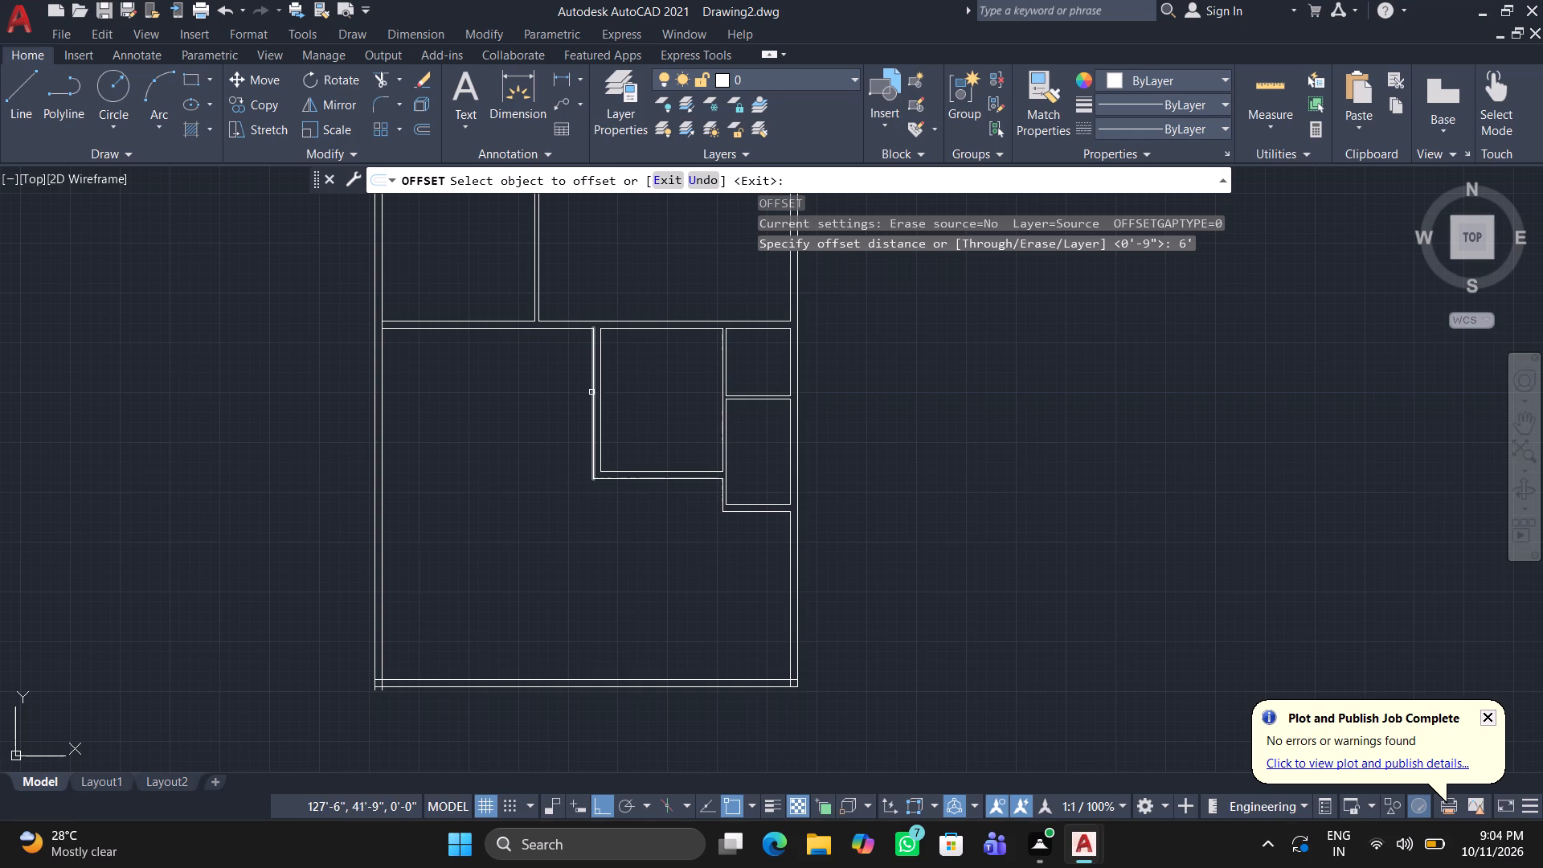
pyautogui.click(592, 392)
pyautogui.click(572, 387)
pyautogui.press('space')
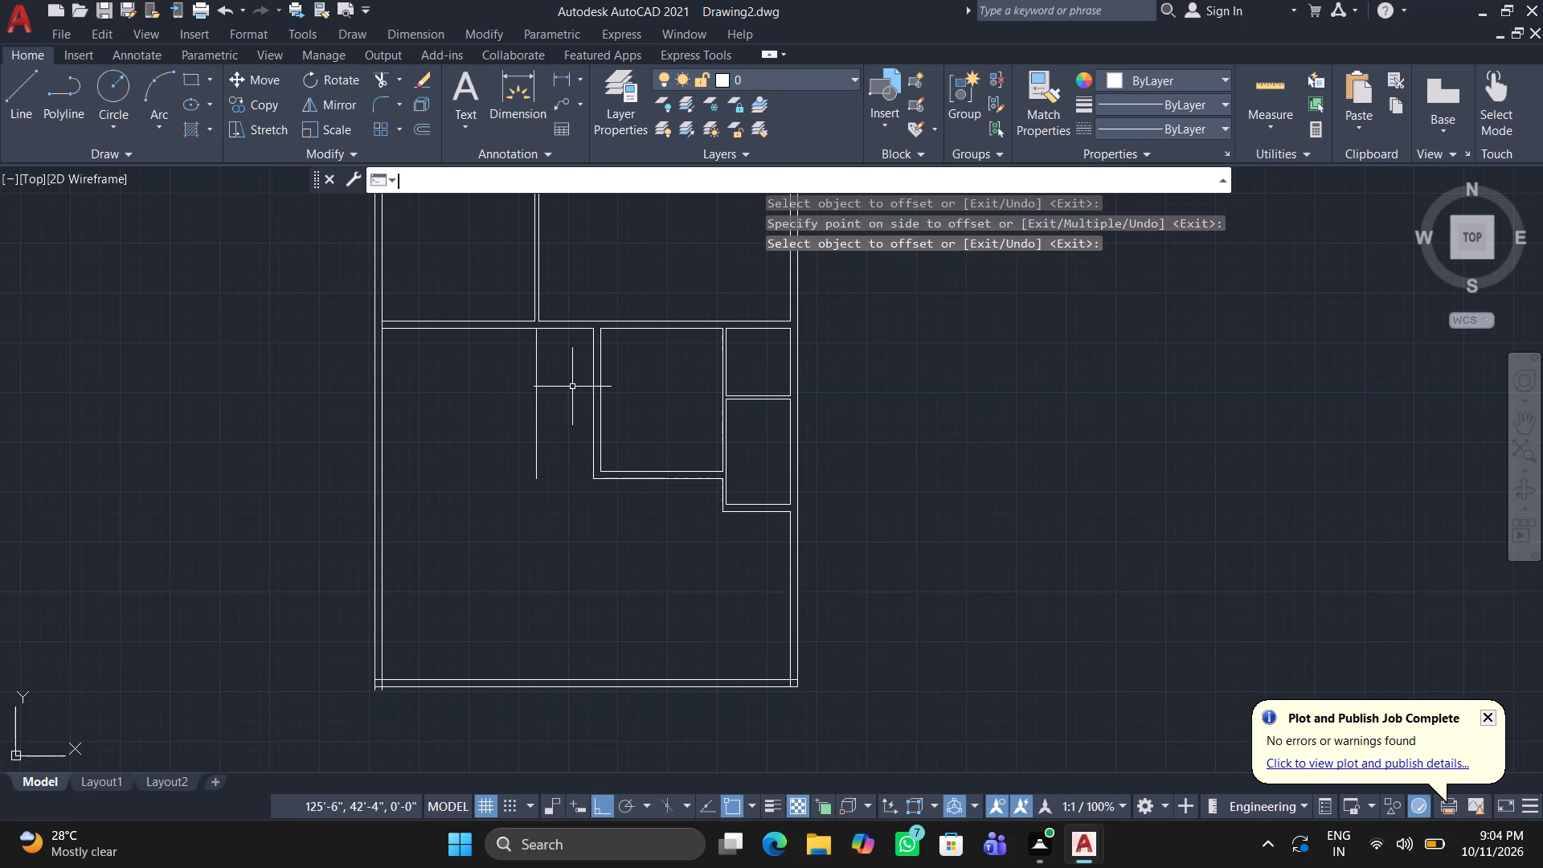
# Offset the new vertical line 9" to the left to form the second face of the wall.
pyautogui.press('space')
pyautogui.write('4.')
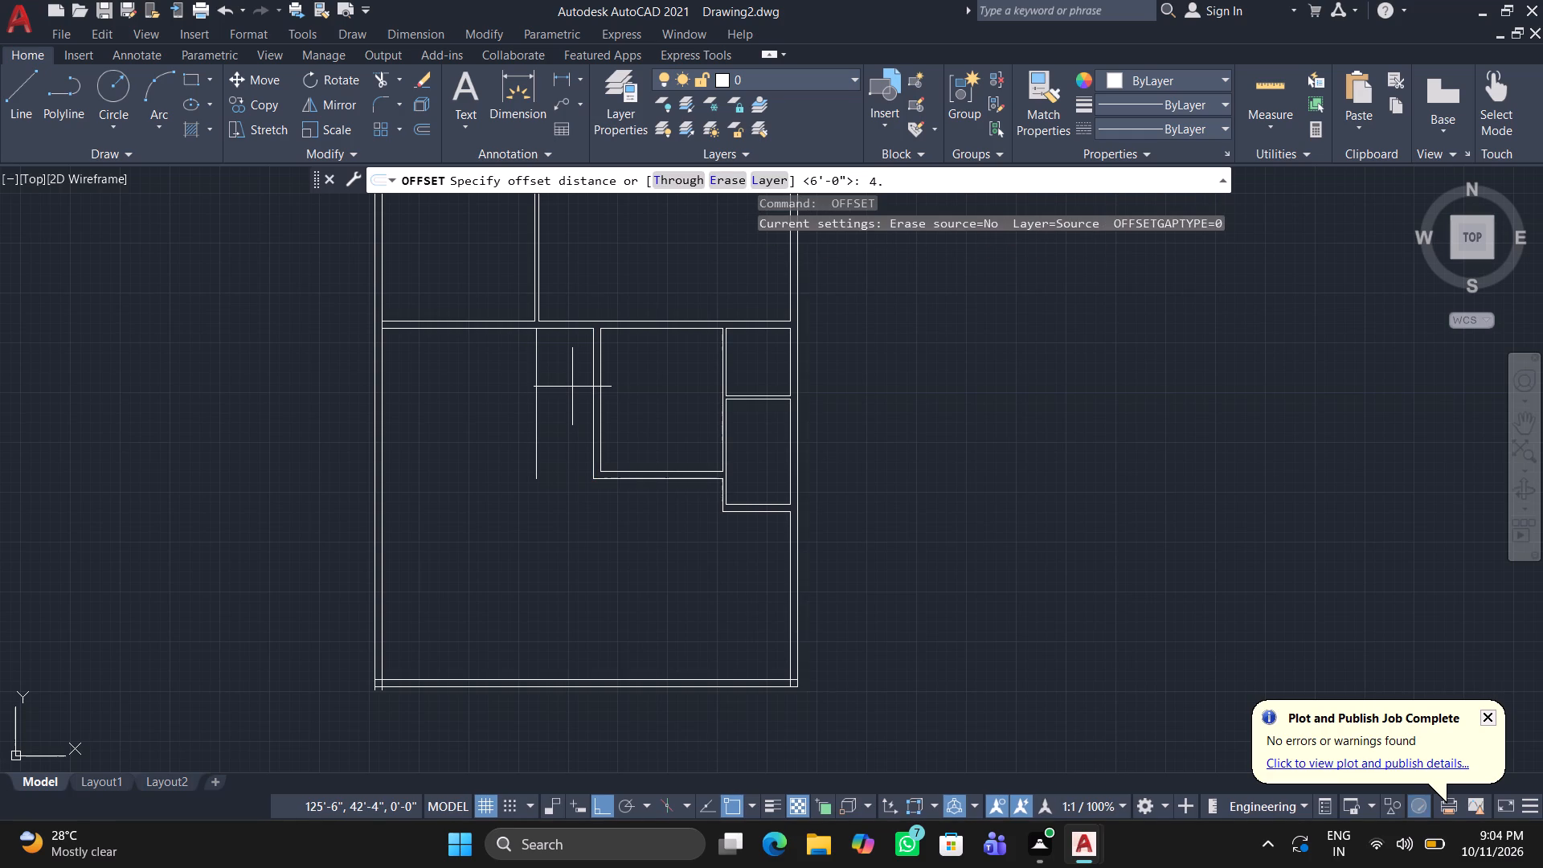
pyautogui.press('BackSpace')
pyautogui.press('9')
pyautogui.press('BackSpace')
pyautogui.press('BackSpace')
pyautogui.press('BackSpace')
pyautogui.press('9')
pyautogui.hotkey('shift', '"')
pyautogui.press('Return')
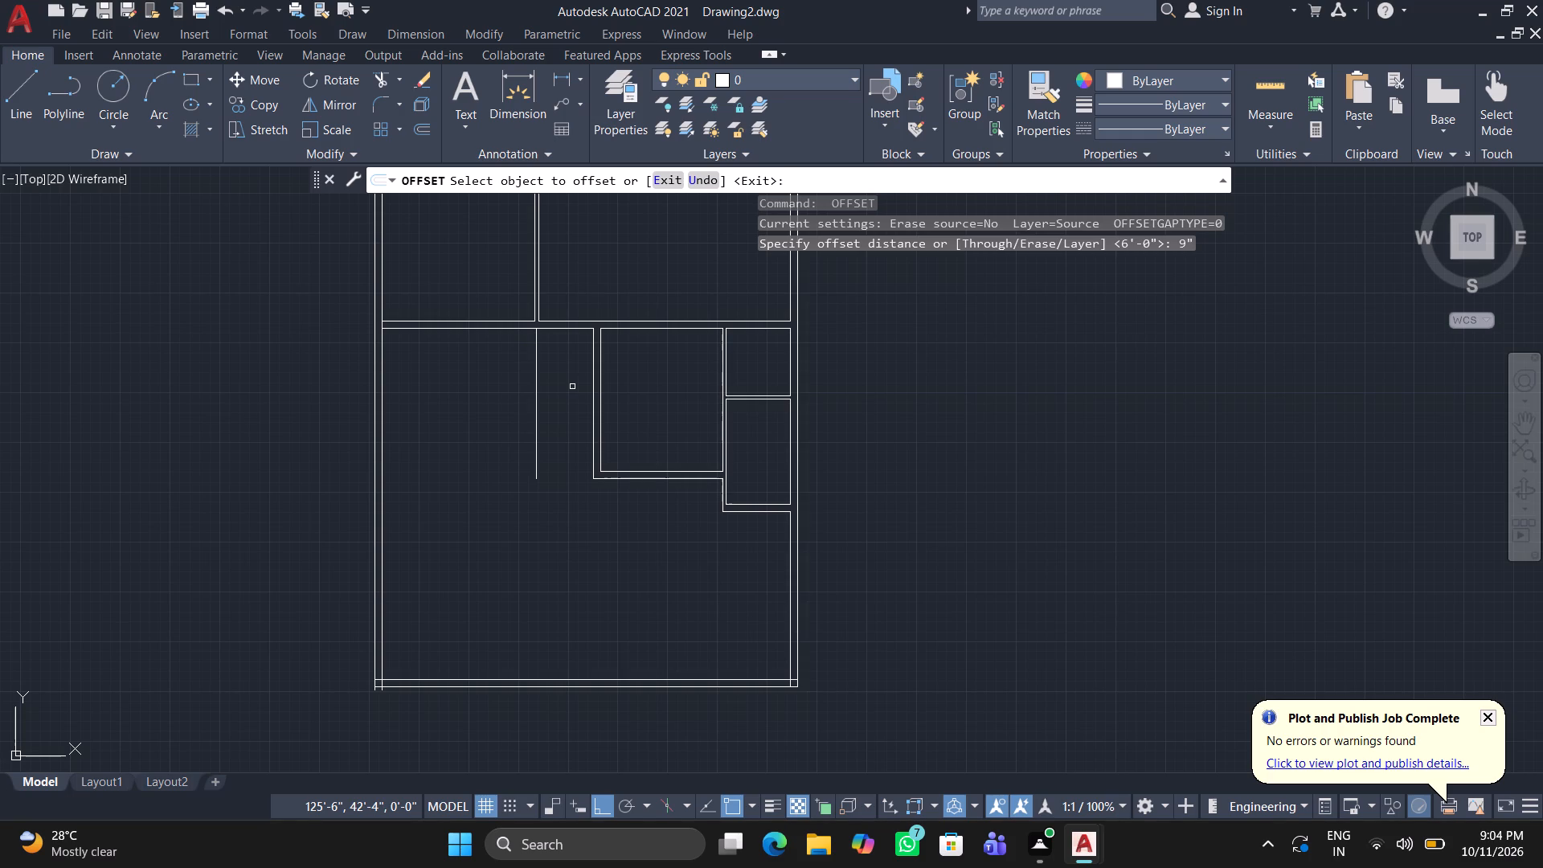
pyautogui.click(540, 353)
pyautogui.click(538, 353)
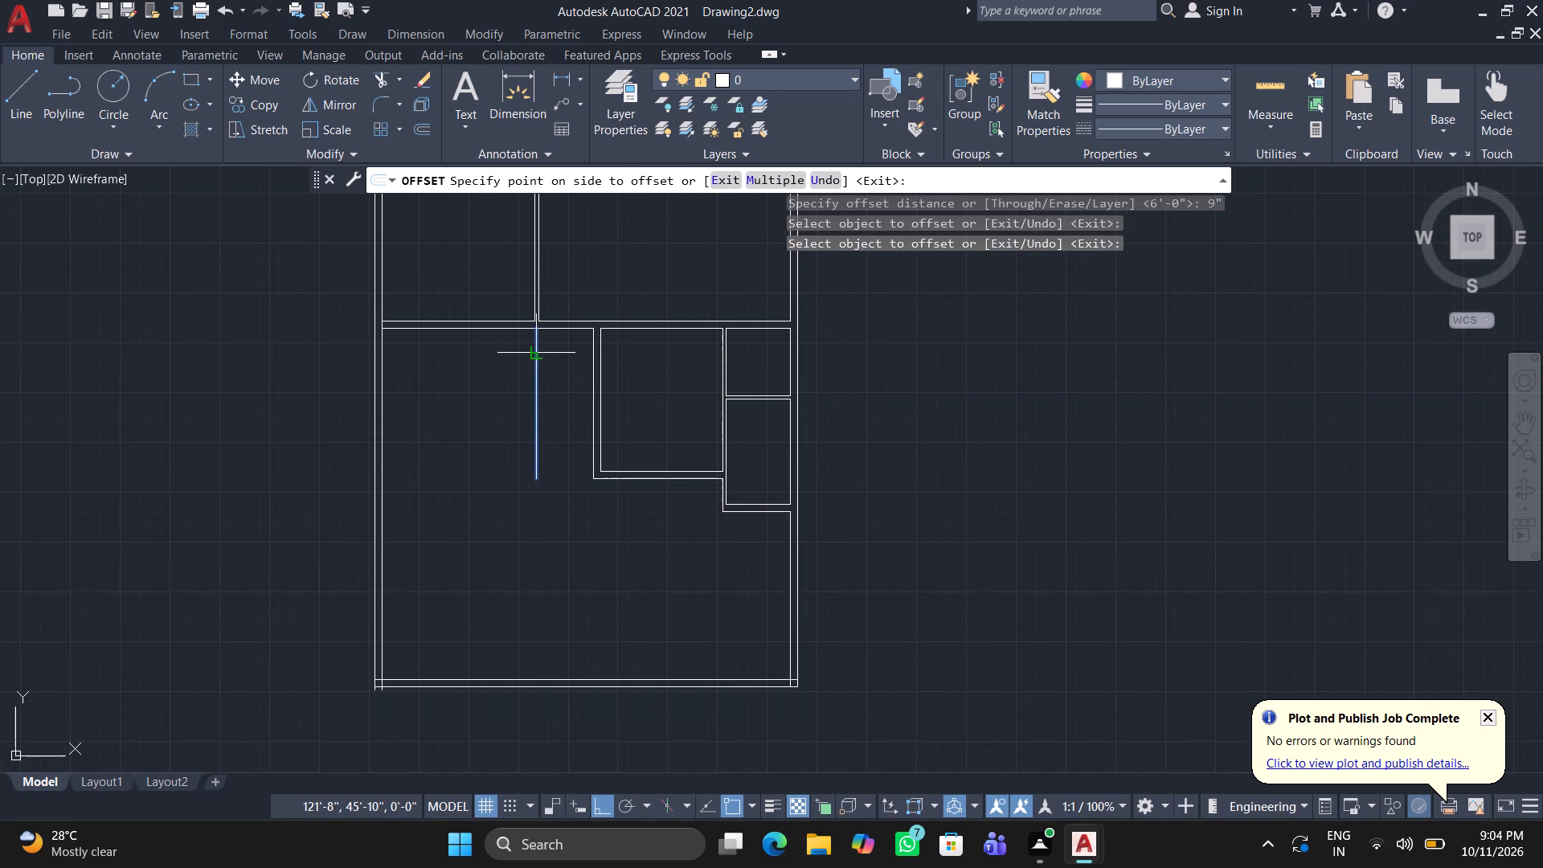
pyautogui.scroll(2, 529, 354)
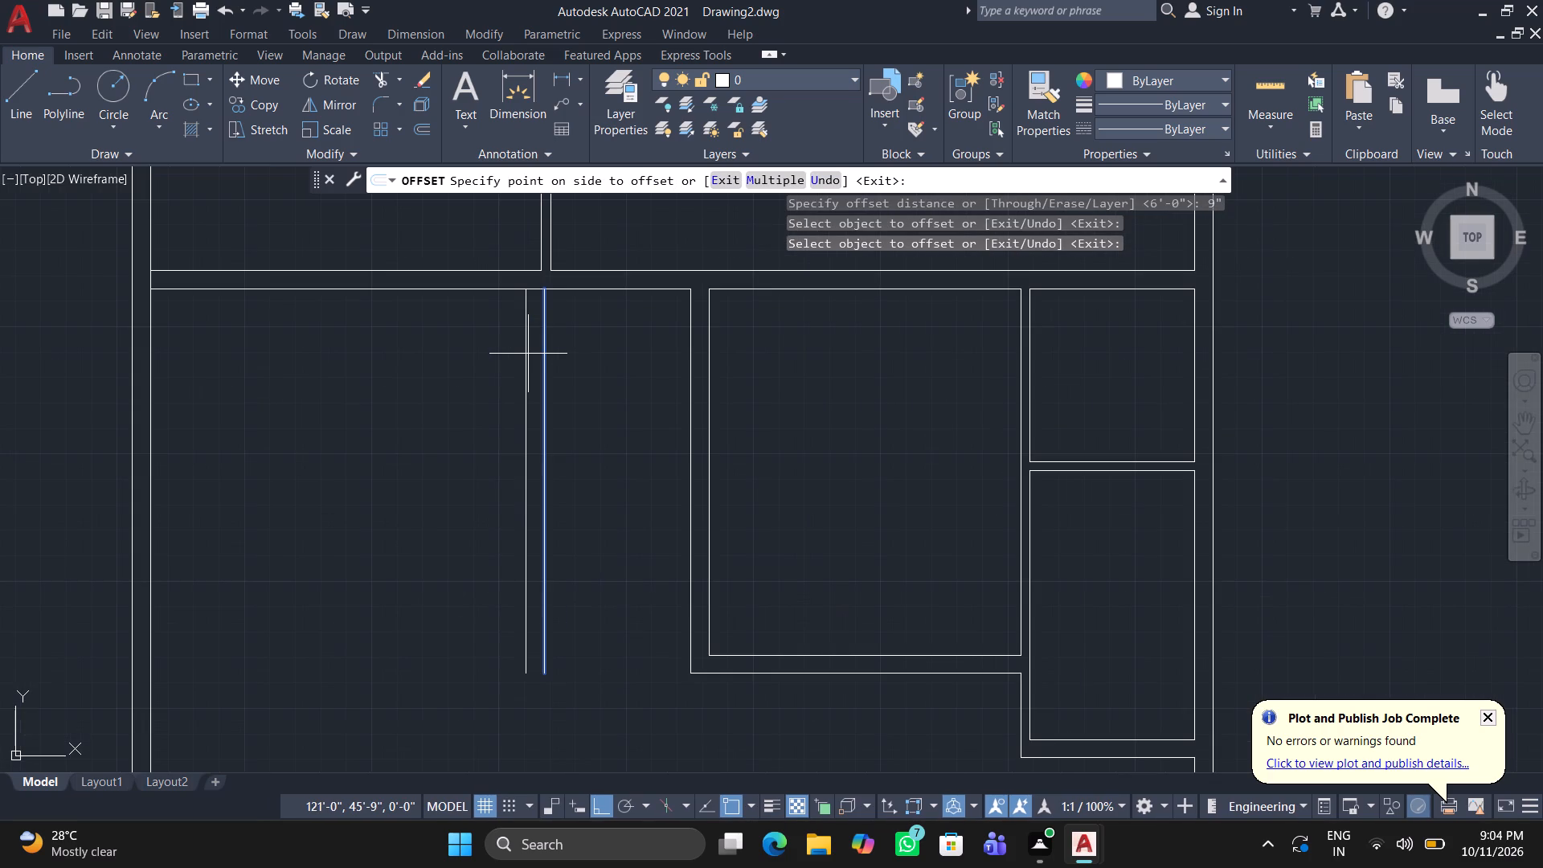
pyautogui.click(528, 354)
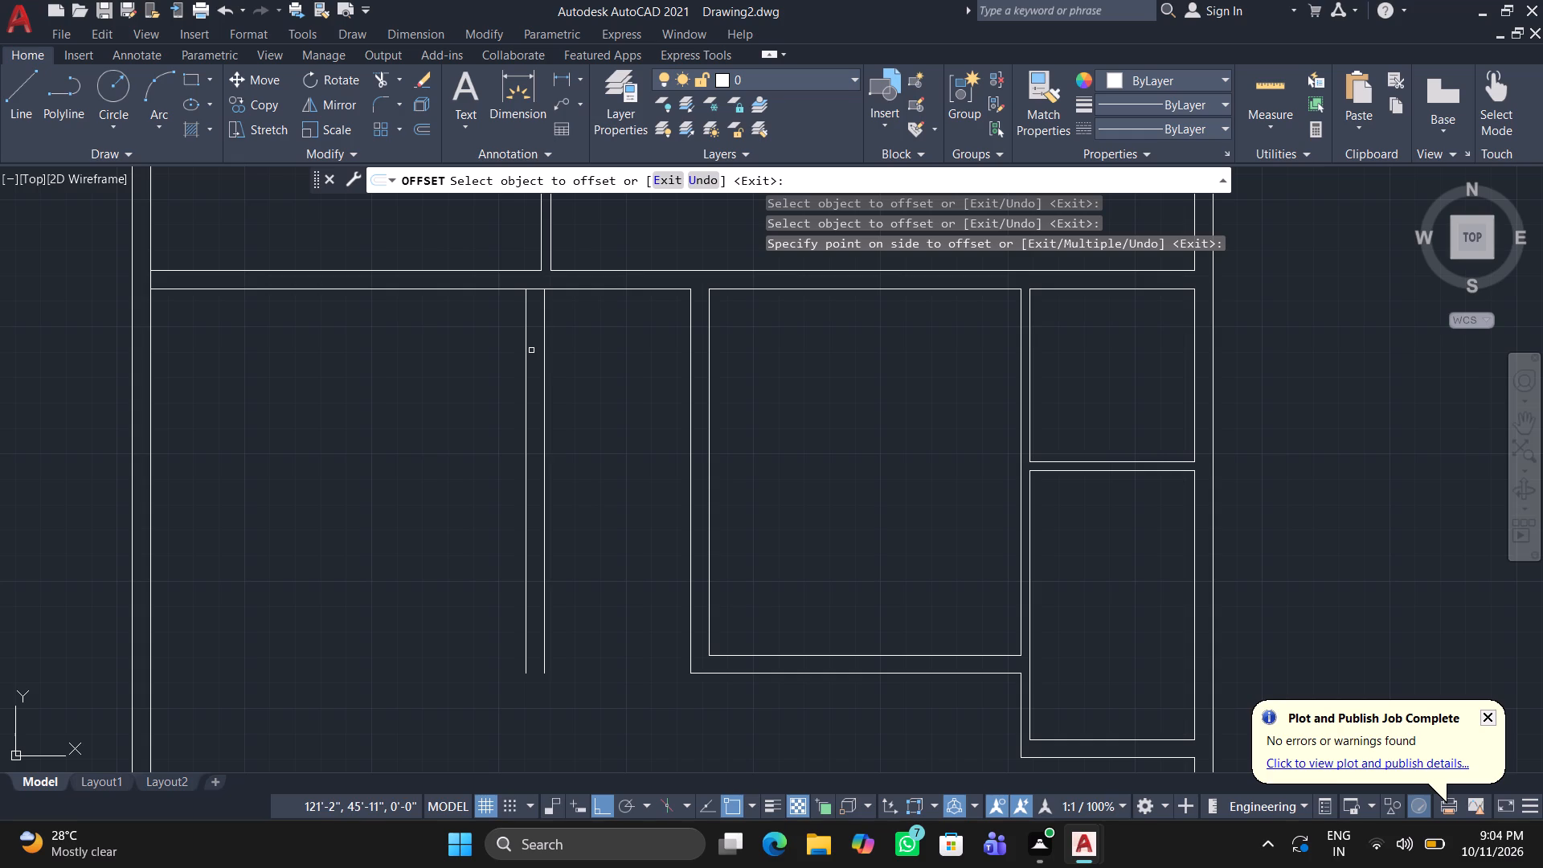
pyautogui.press('Return')
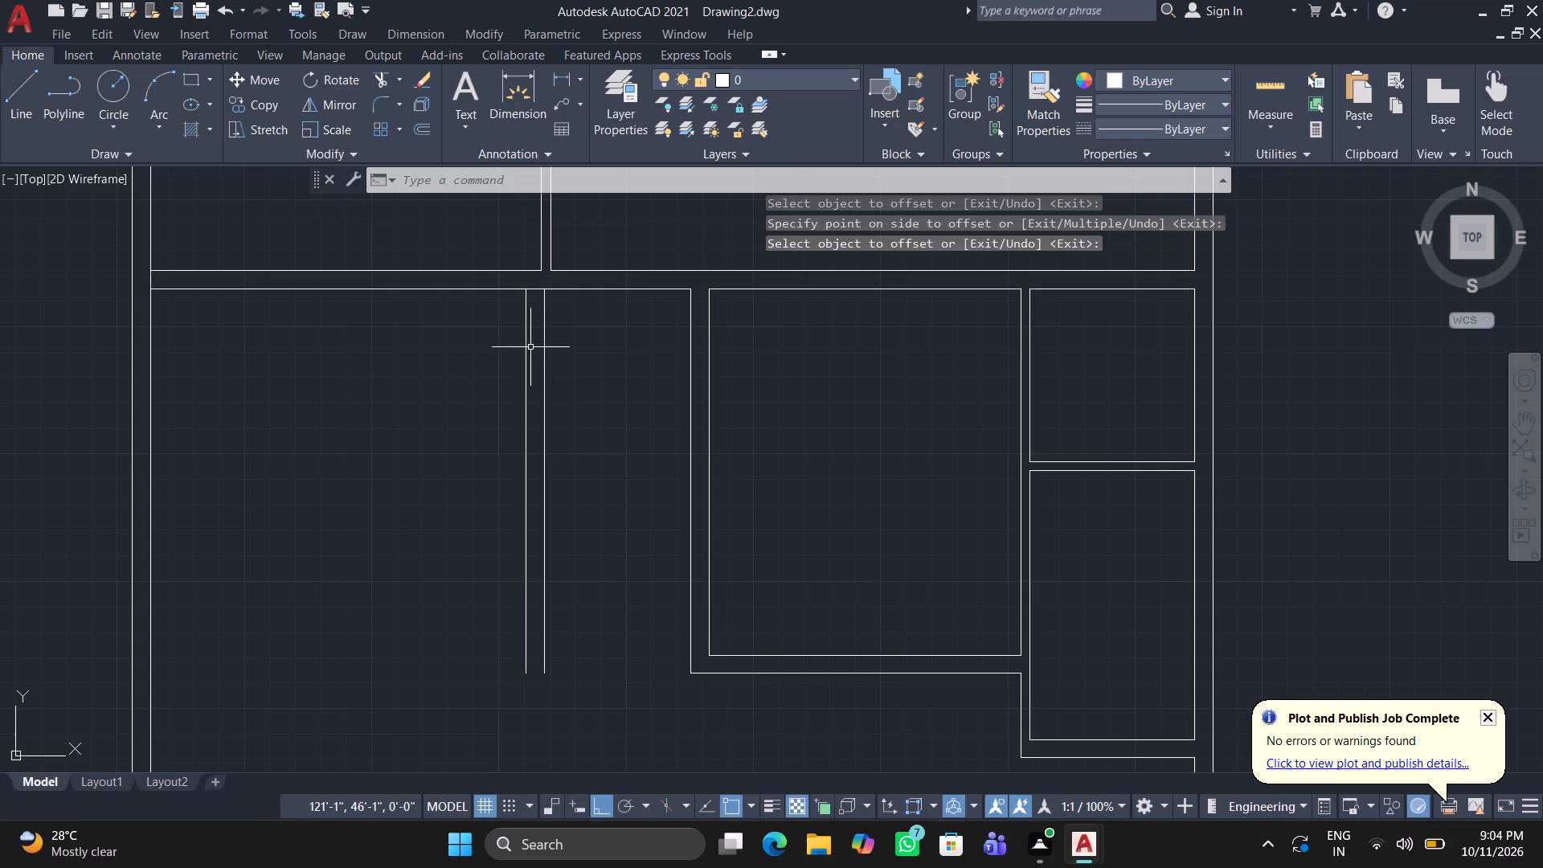
# Draw a horizontal line from the interior wall's lower-left corner to the bottom end of the new wall's left face.
pyautogui.click(14, 80)
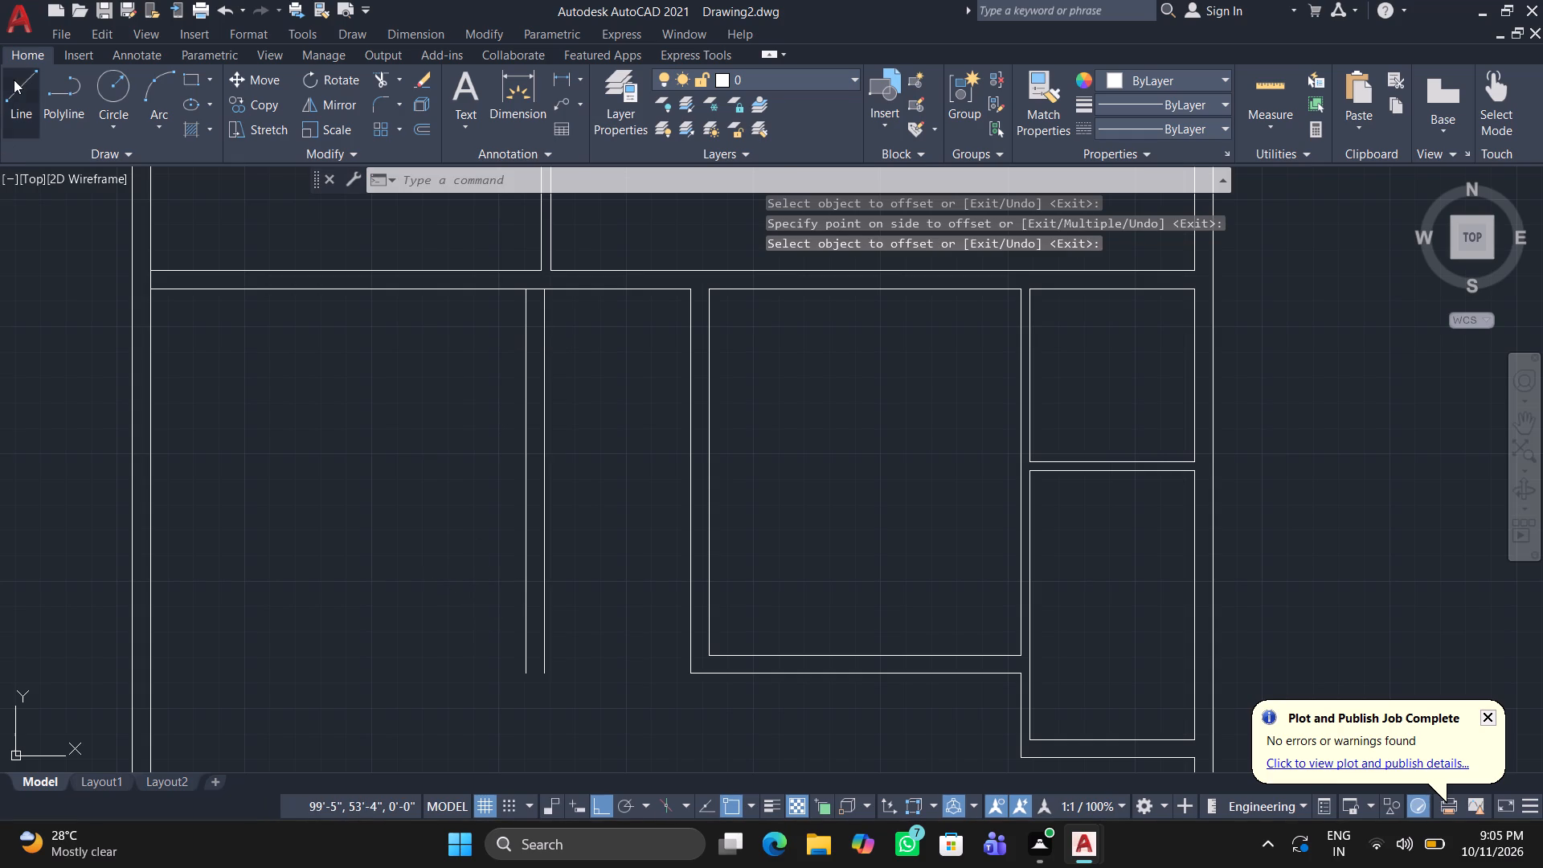
pyautogui.moveTo(695, 674); pyautogui.dragTo(623, 673)
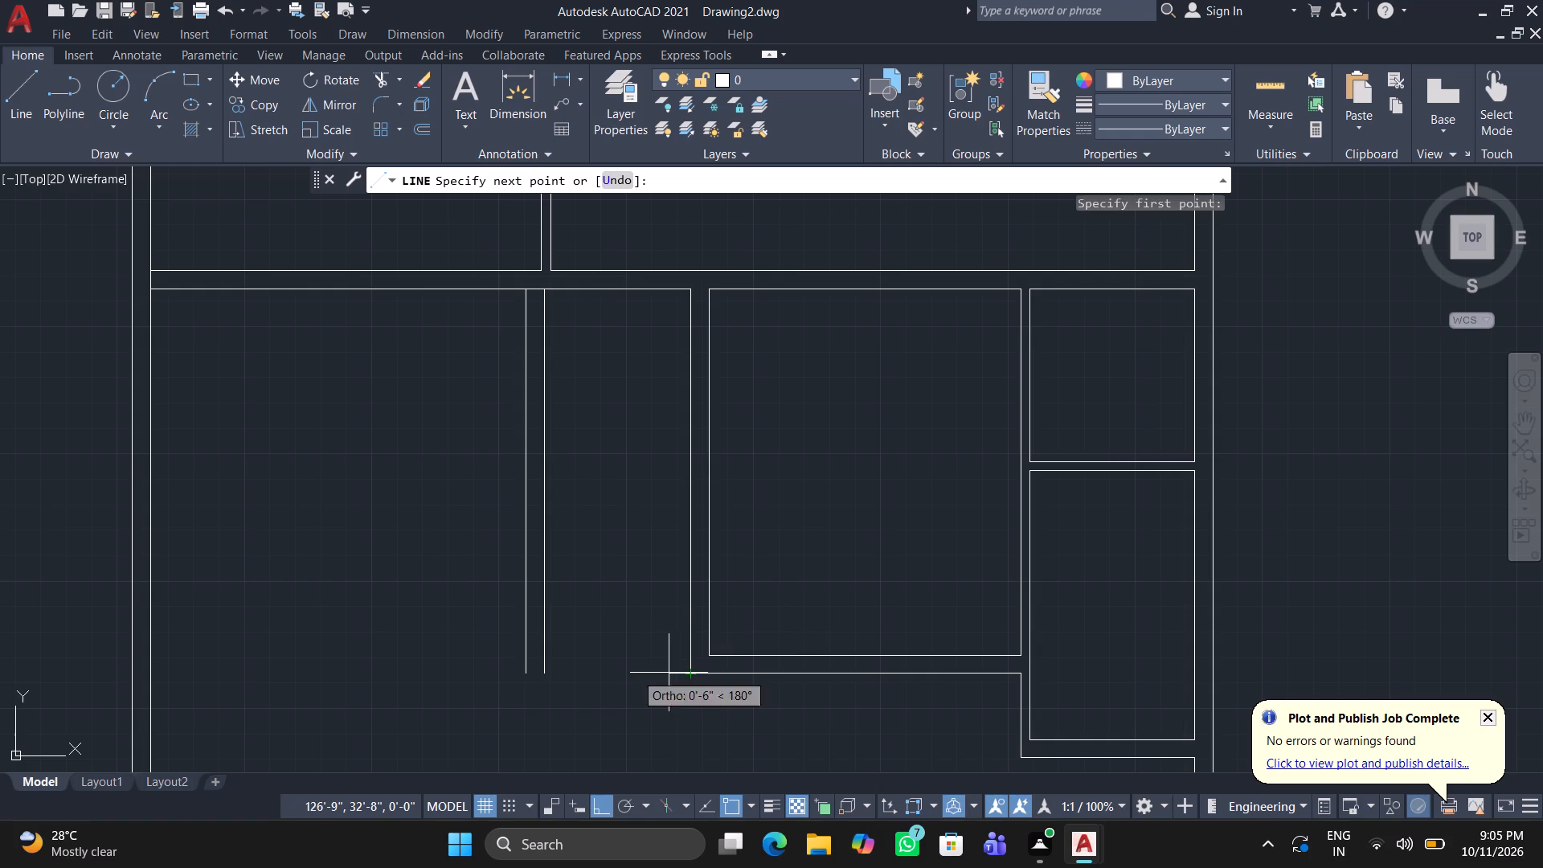
pyautogui.click(522, 675)
pyautogui.rightClick(530, 669)
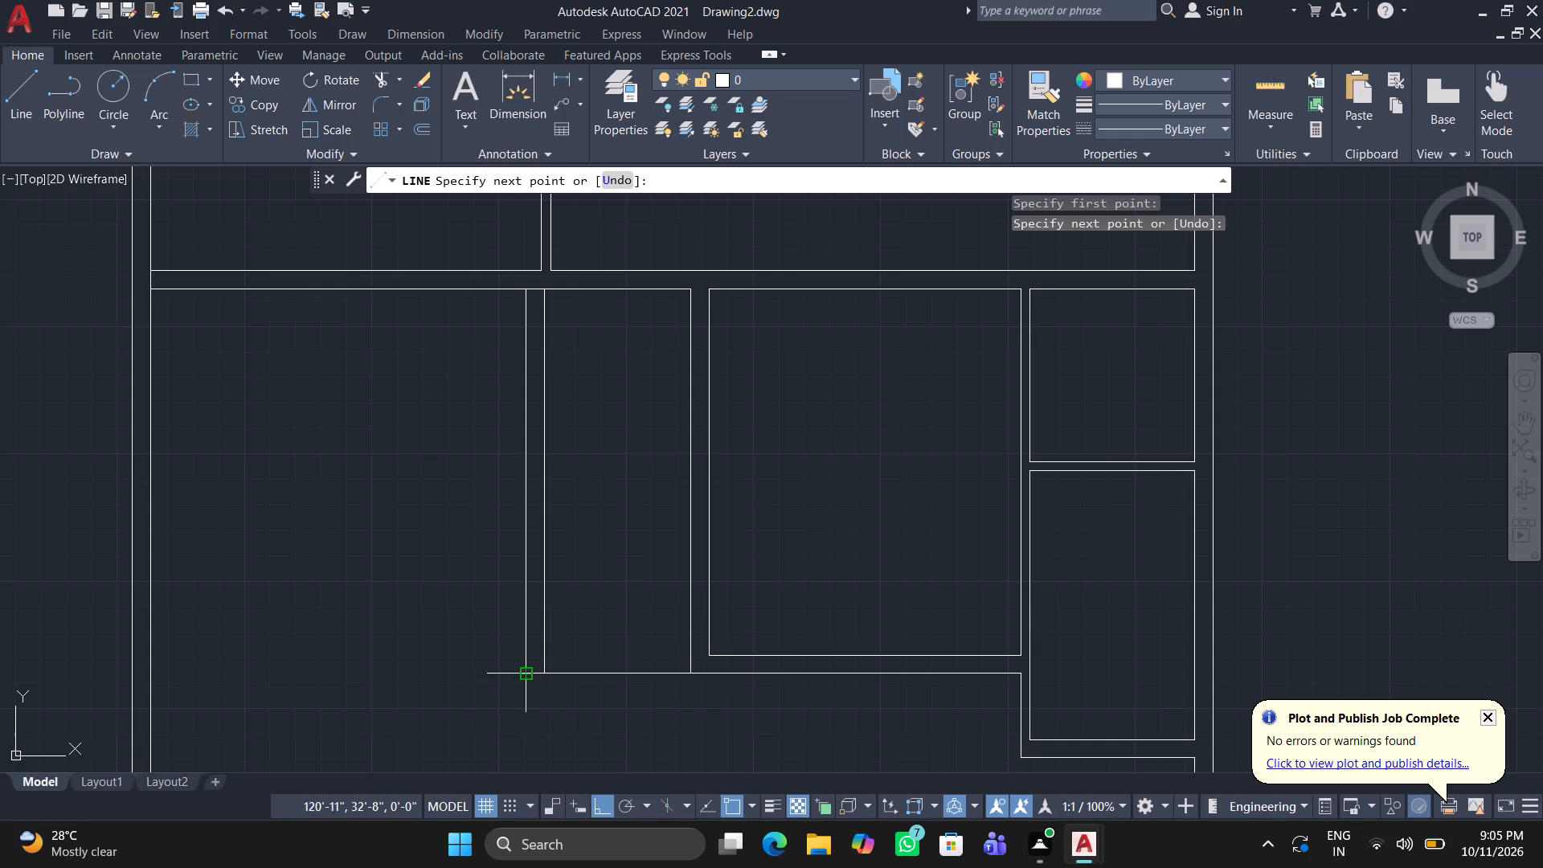
pyautogui.click(591, 448)
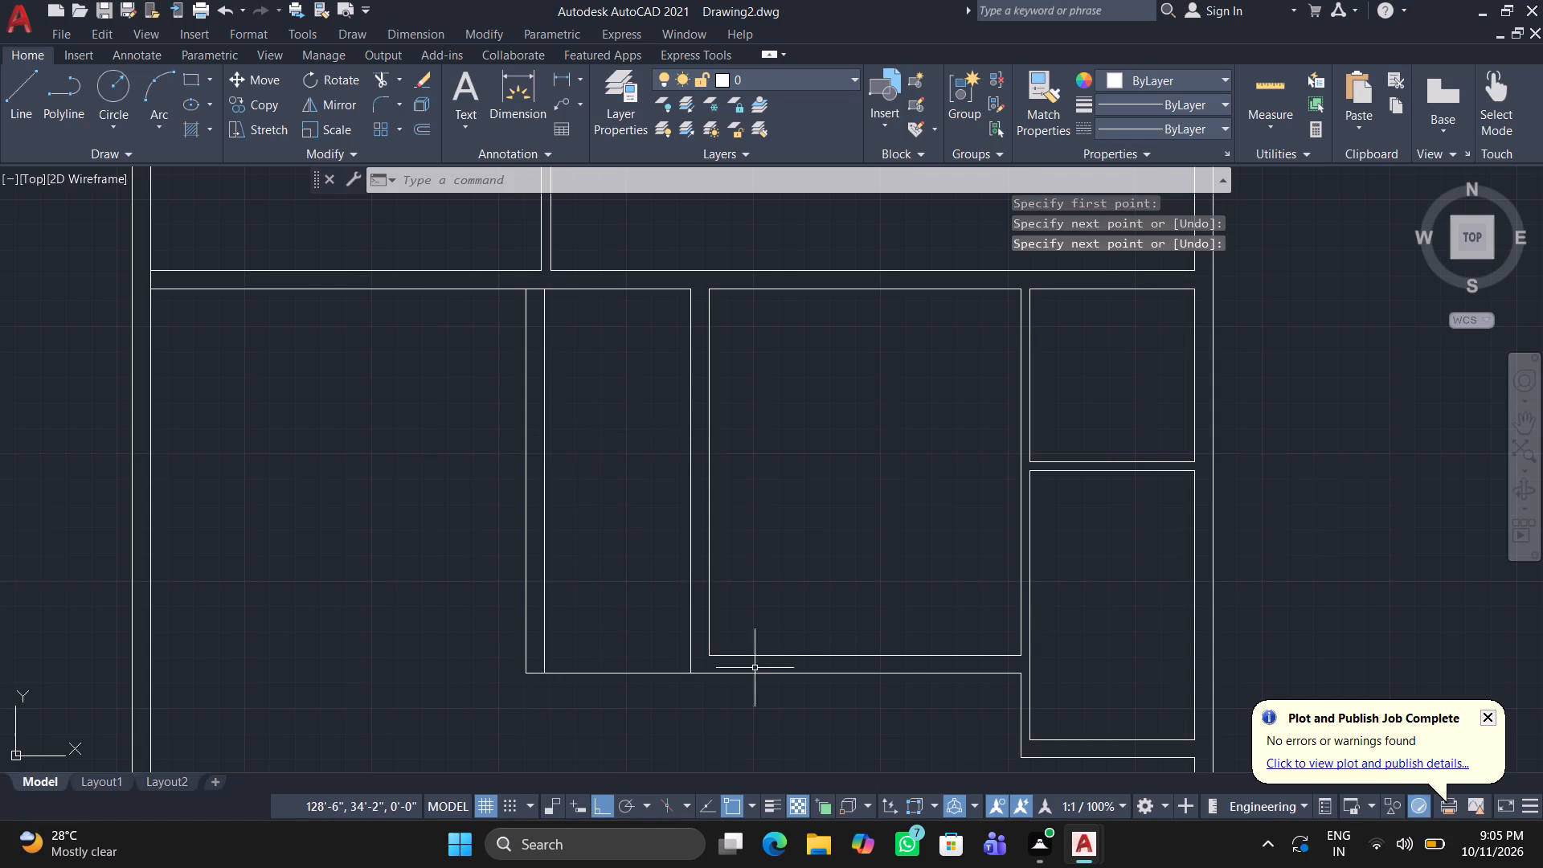
# Stretch the left end of the horizontal wall's upper line to the new vertical wall's left face.
pyautogui.click(763, 657)
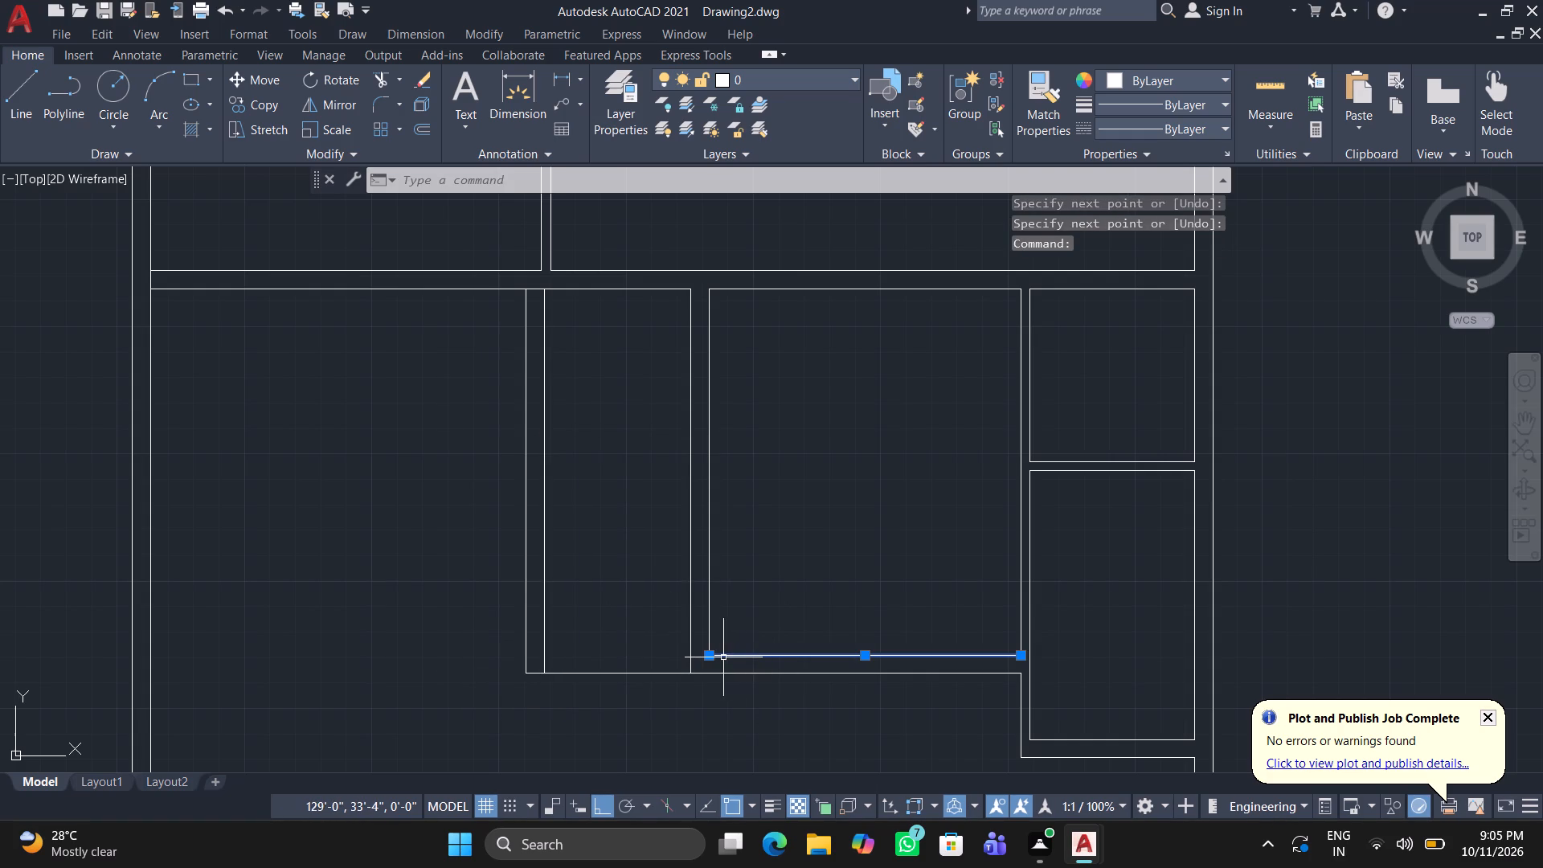
pyautogui.click(714, 657)
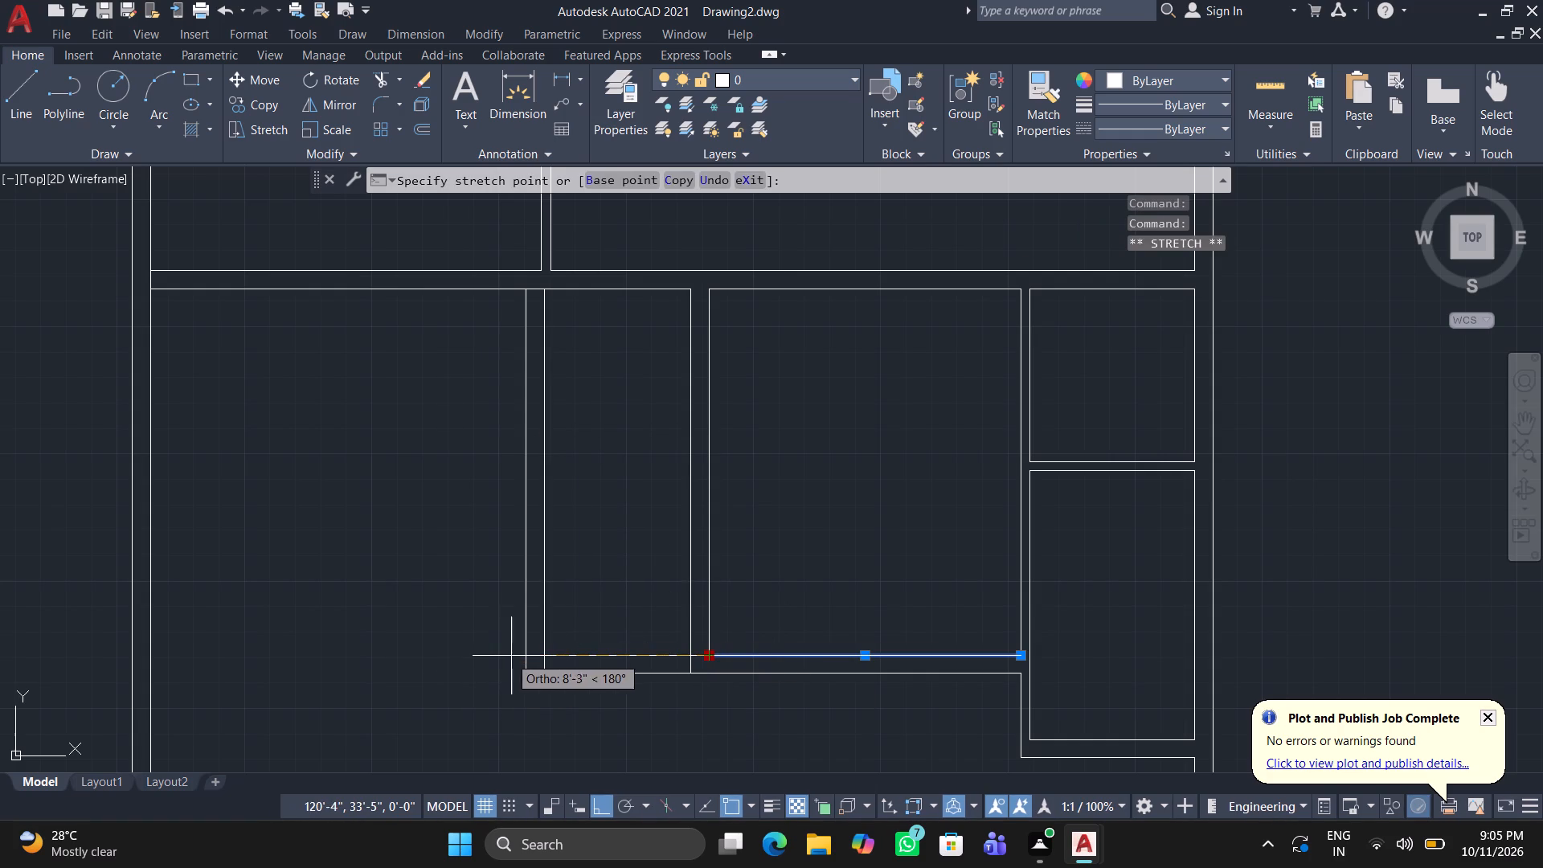
pyautogui.click(522, 656)
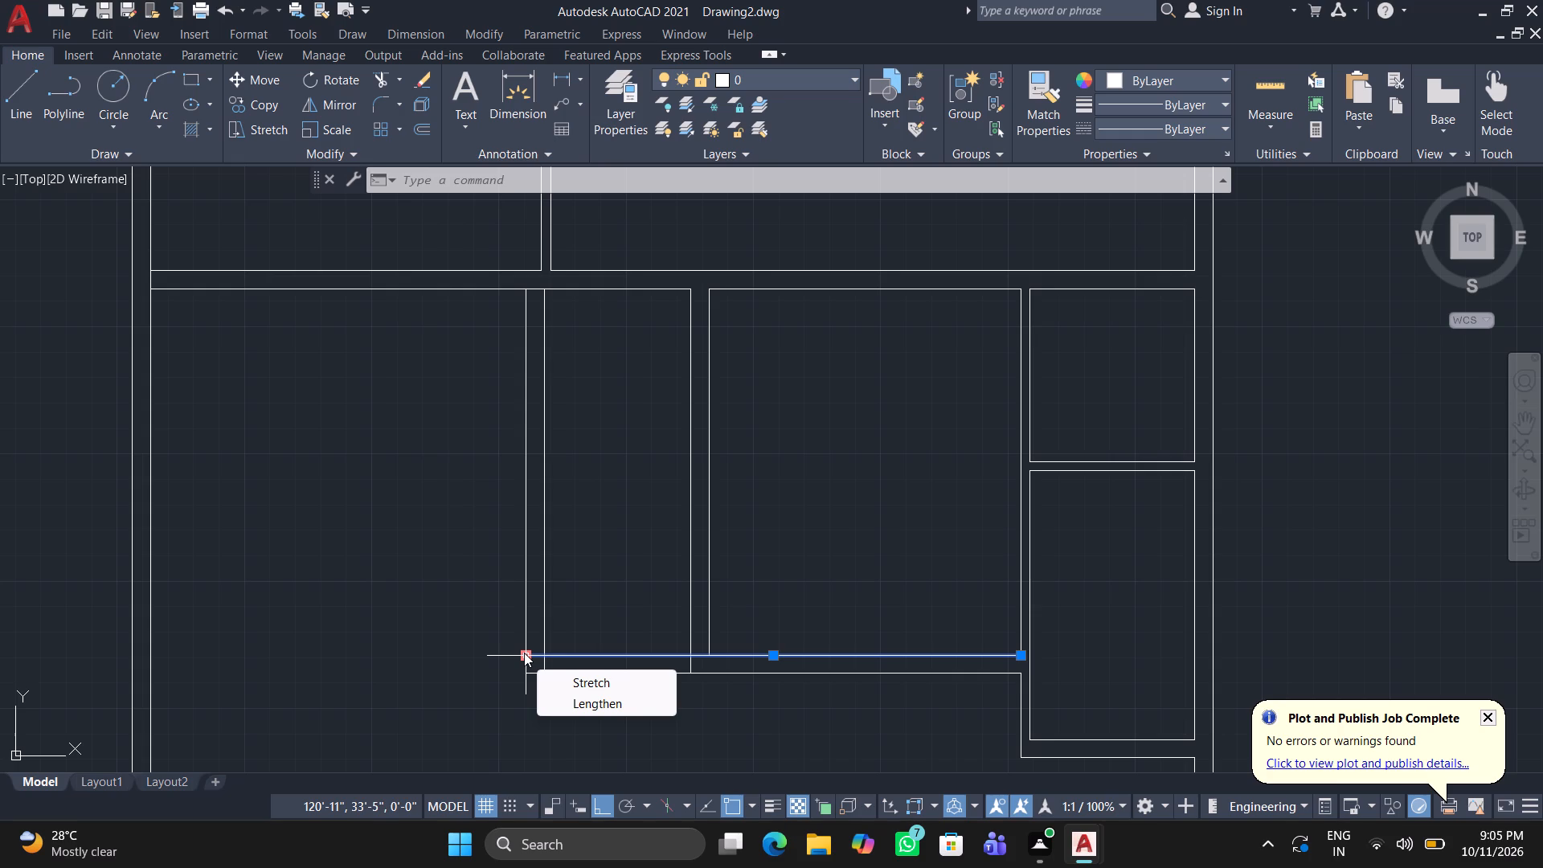
pyautogui.scroll(2, 548, 663)
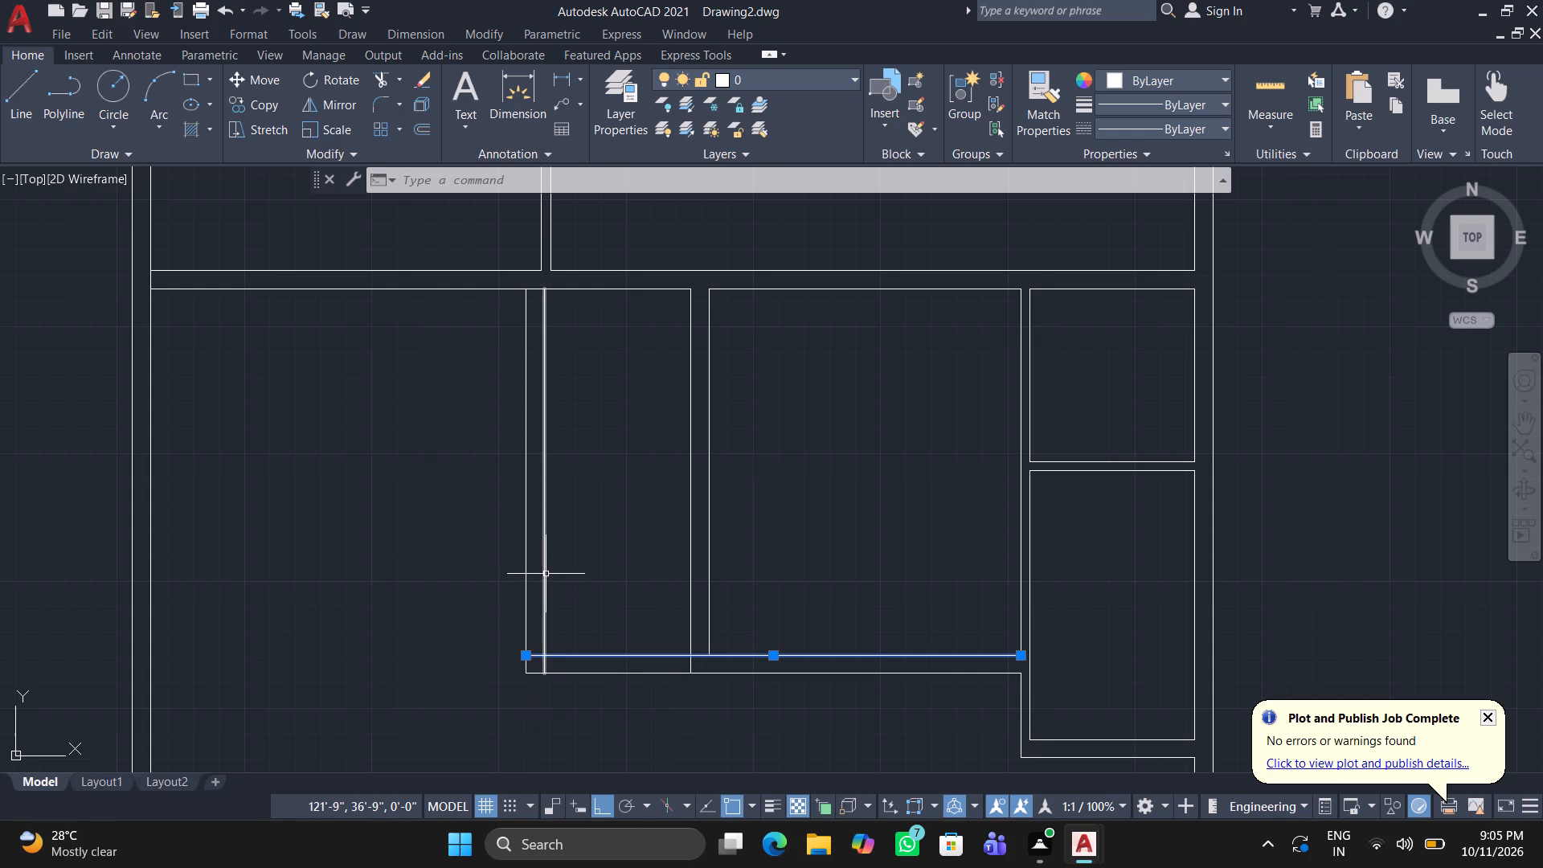
pyautogui.press('Escape')
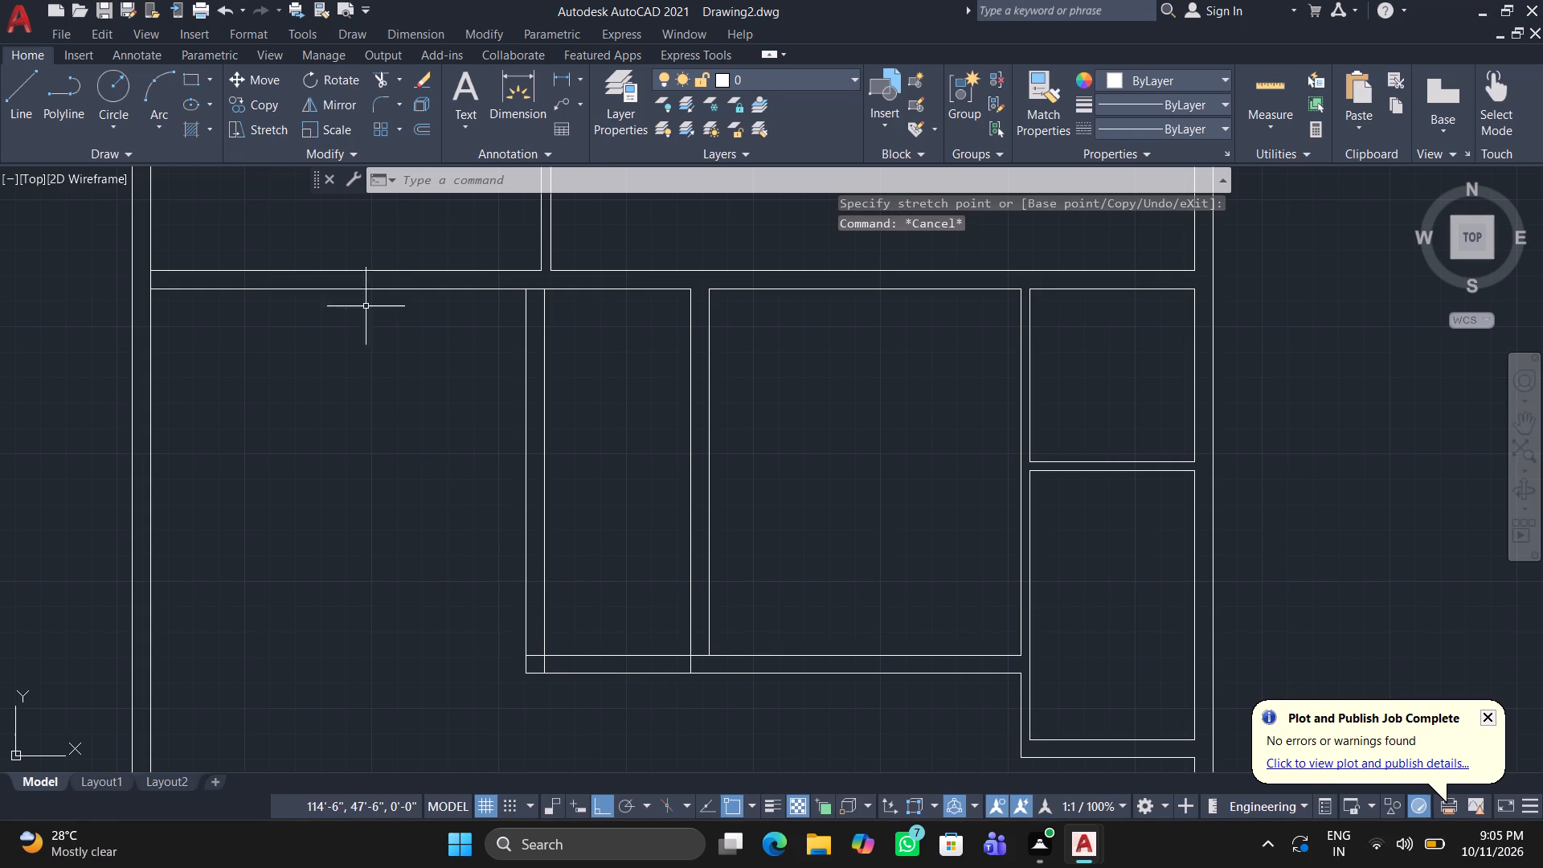
# Trim the line across the new vertical wall's top and the overlapping inner segments at its bottom corner.
pyautogui.click(379, 76)
pyautogui.scroll(2, 512, 296)
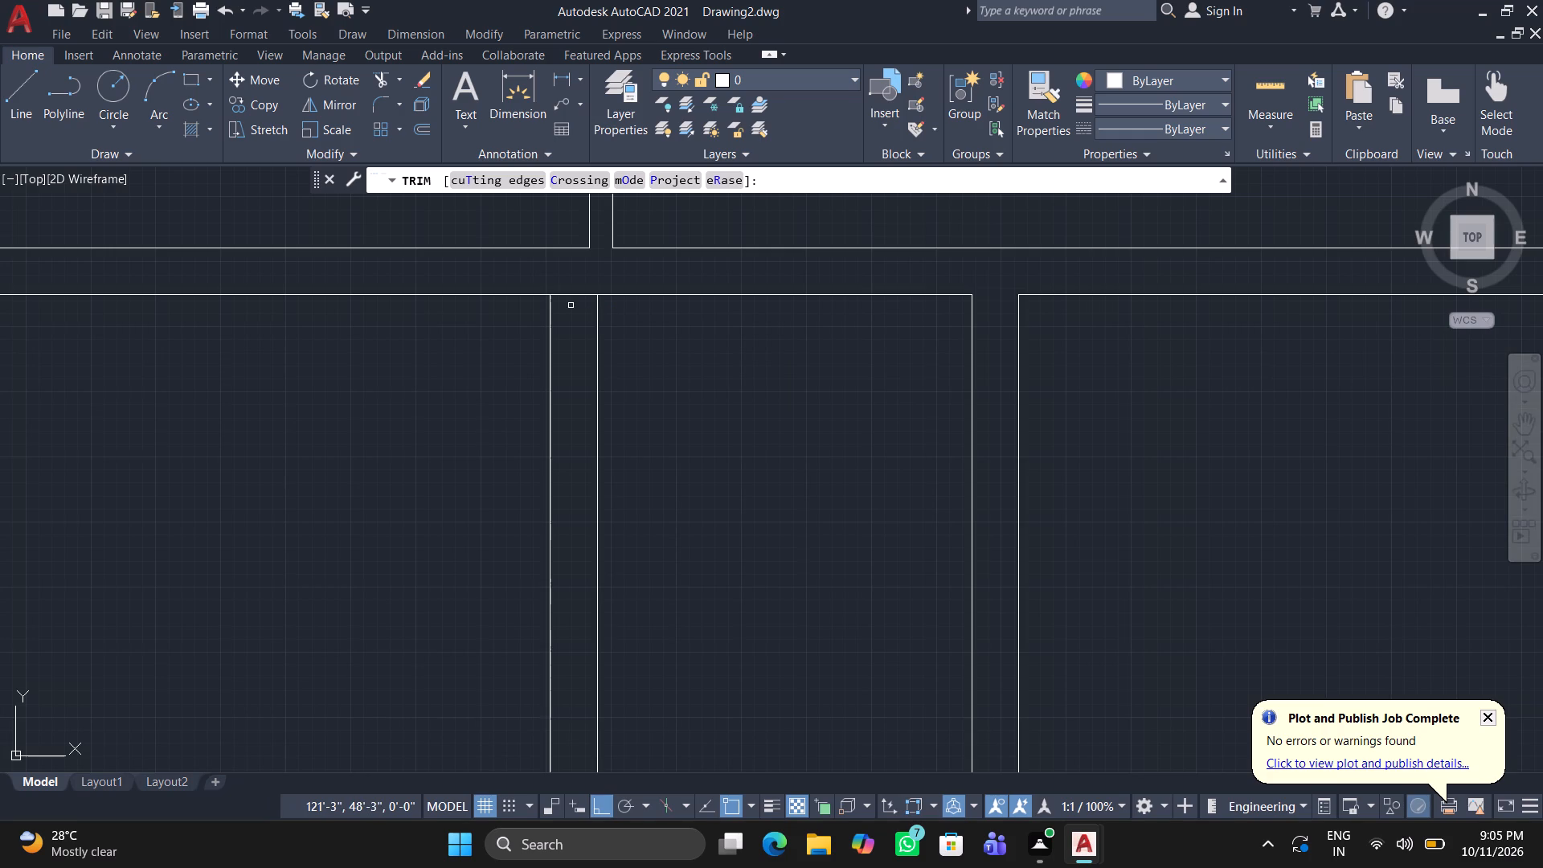
pyautogui.click(569, 293)
pyautogui.scroll(-2, 546, 463)
pyautogui.moveTo(472, 570); pyautogui.dragTo(316, 240, button='middle')
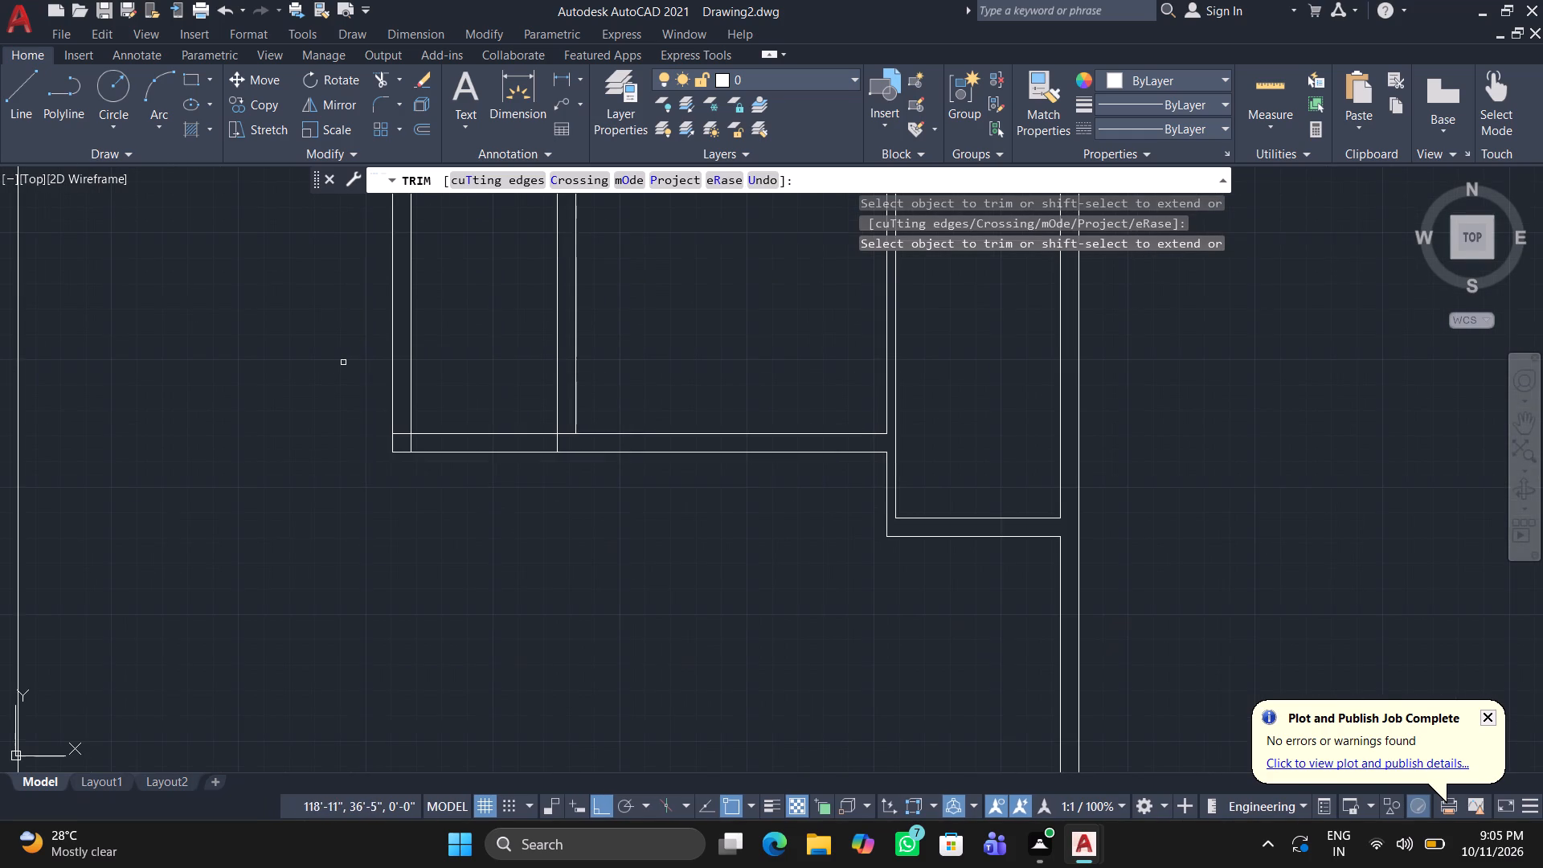
pyautogui.scroll(2, 379, 441)
pyautogui.moveTo(444, 431); pyautogui.dragTo(432, 395)
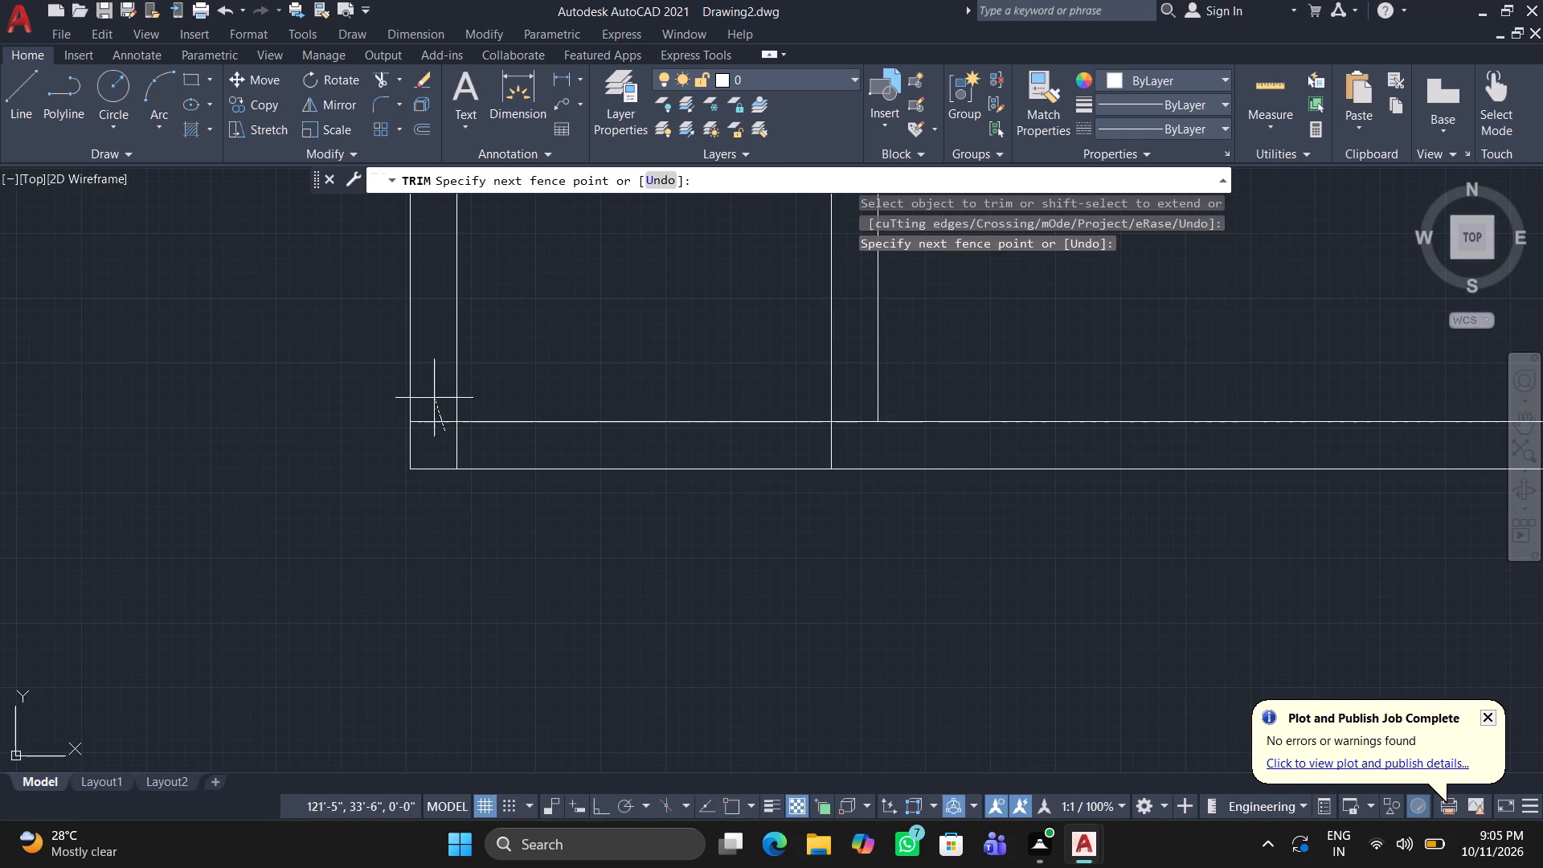
pyautogui.moveTo(432, 395); pyautogui.dragTo(429, 388)
pyautogui.click(451, 443)
pyautogui.click(567, 448)
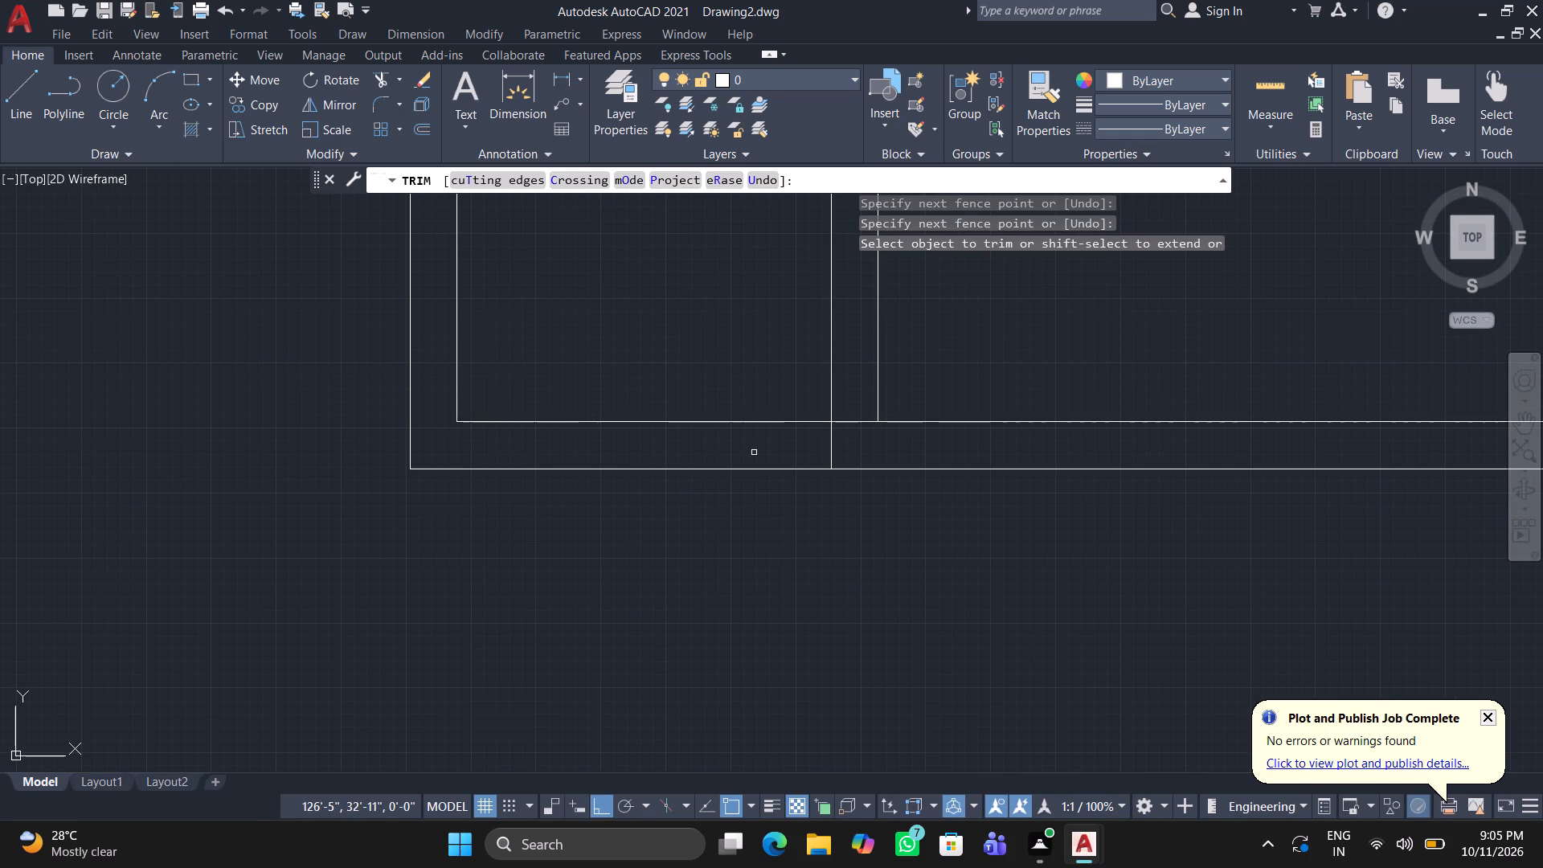
# Trim the segments crossing the junction where the middle vertical wall meets the extended horizontal wall.
pyautogui.click(805, 452)
pyautogui.click(845, 446)
pyautogui.moveTo(865, 426); pyautogui.dragTo(860, 411)
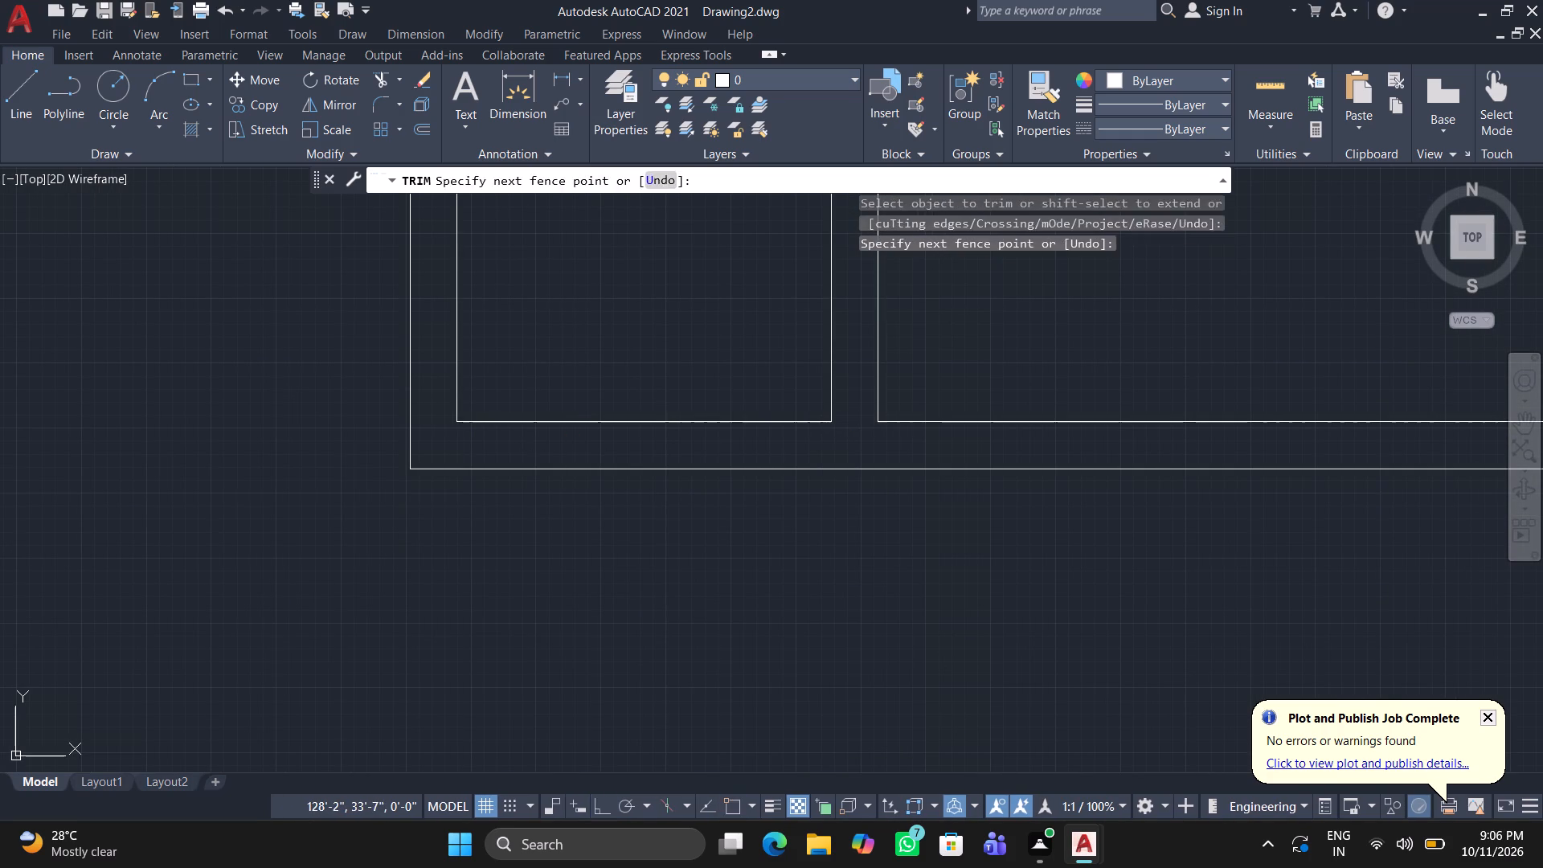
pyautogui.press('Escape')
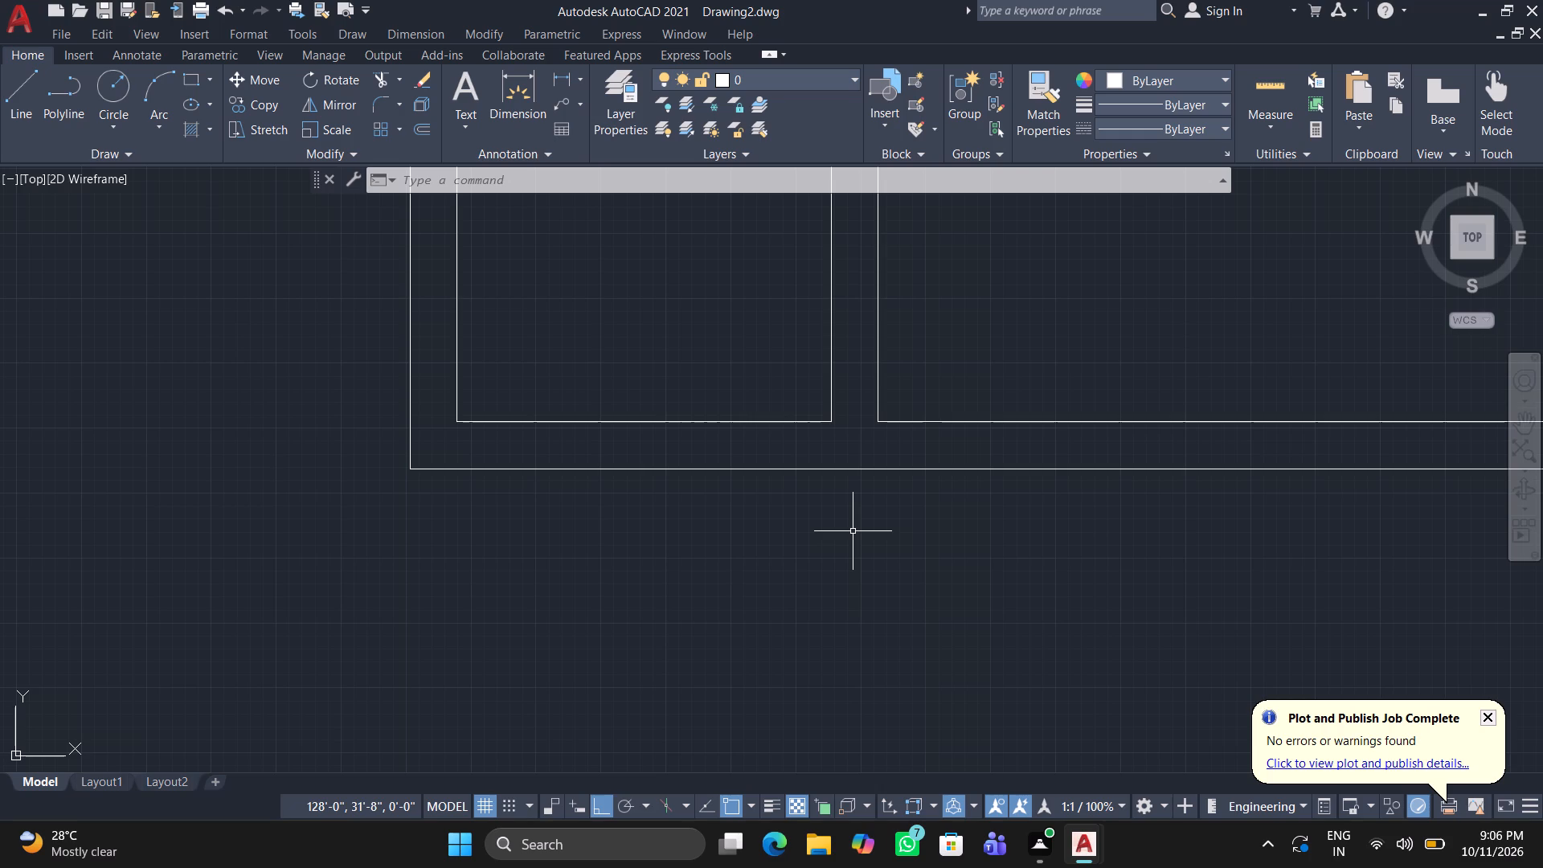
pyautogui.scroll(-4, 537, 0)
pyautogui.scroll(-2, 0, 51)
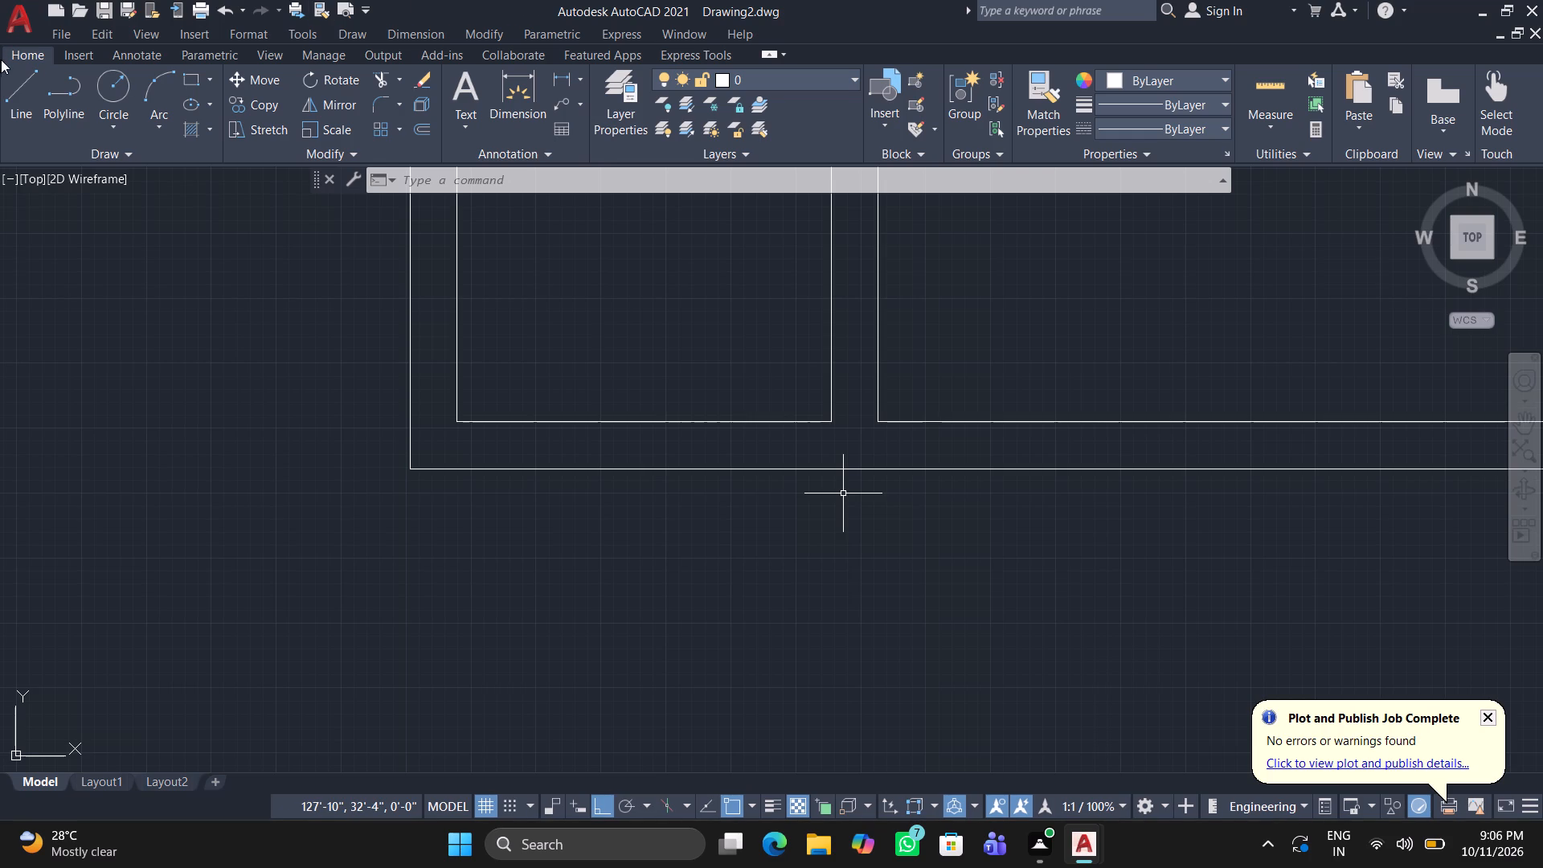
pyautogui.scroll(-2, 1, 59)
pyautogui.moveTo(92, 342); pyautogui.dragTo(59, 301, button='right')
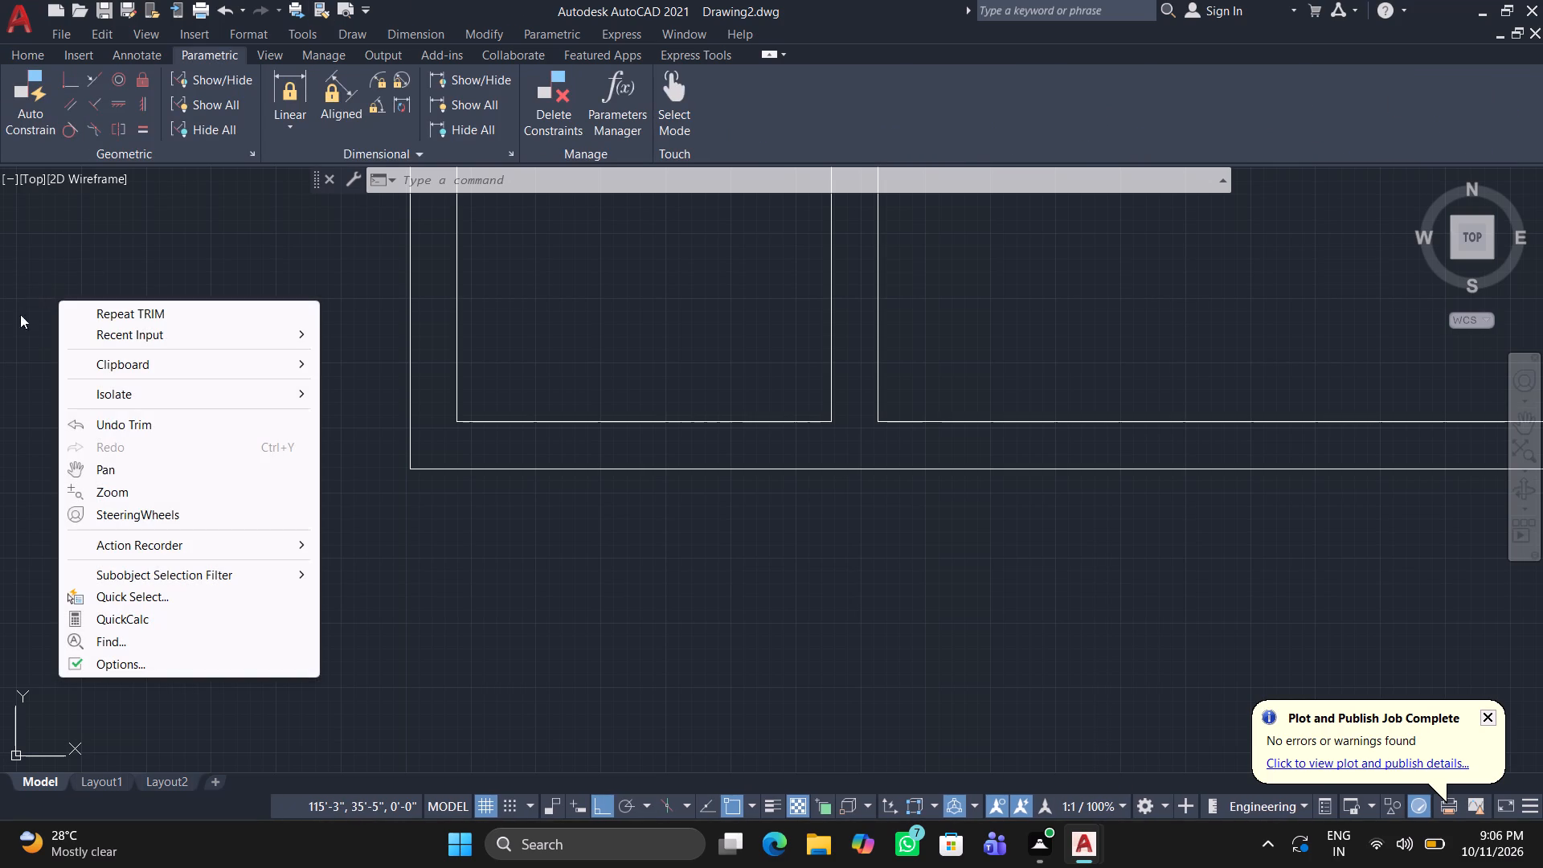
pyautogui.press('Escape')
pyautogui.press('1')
# Trim the overhanging wall ends and the crossing inner segments at the outline's lower-left corner.
pyautogui.scroll(-3, 131, 430)
pyautogui.moveTo(149, 444); pyautogui.dragTo(555, 473, button='middle')
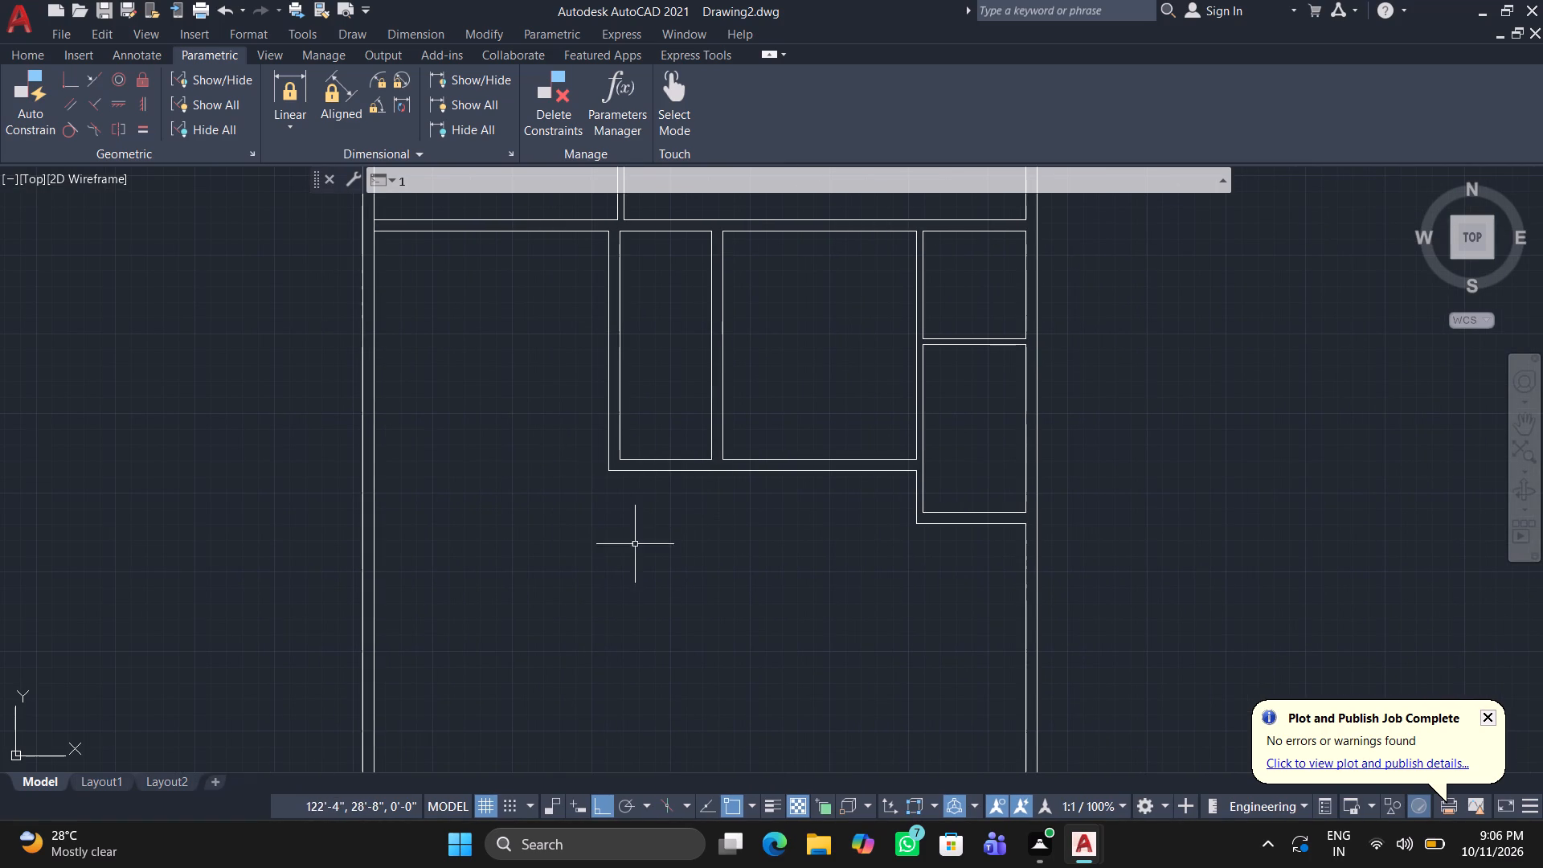
pyautogui.moveTo(713, 652); pyautogui.dragTo(572, 497, button='middle')
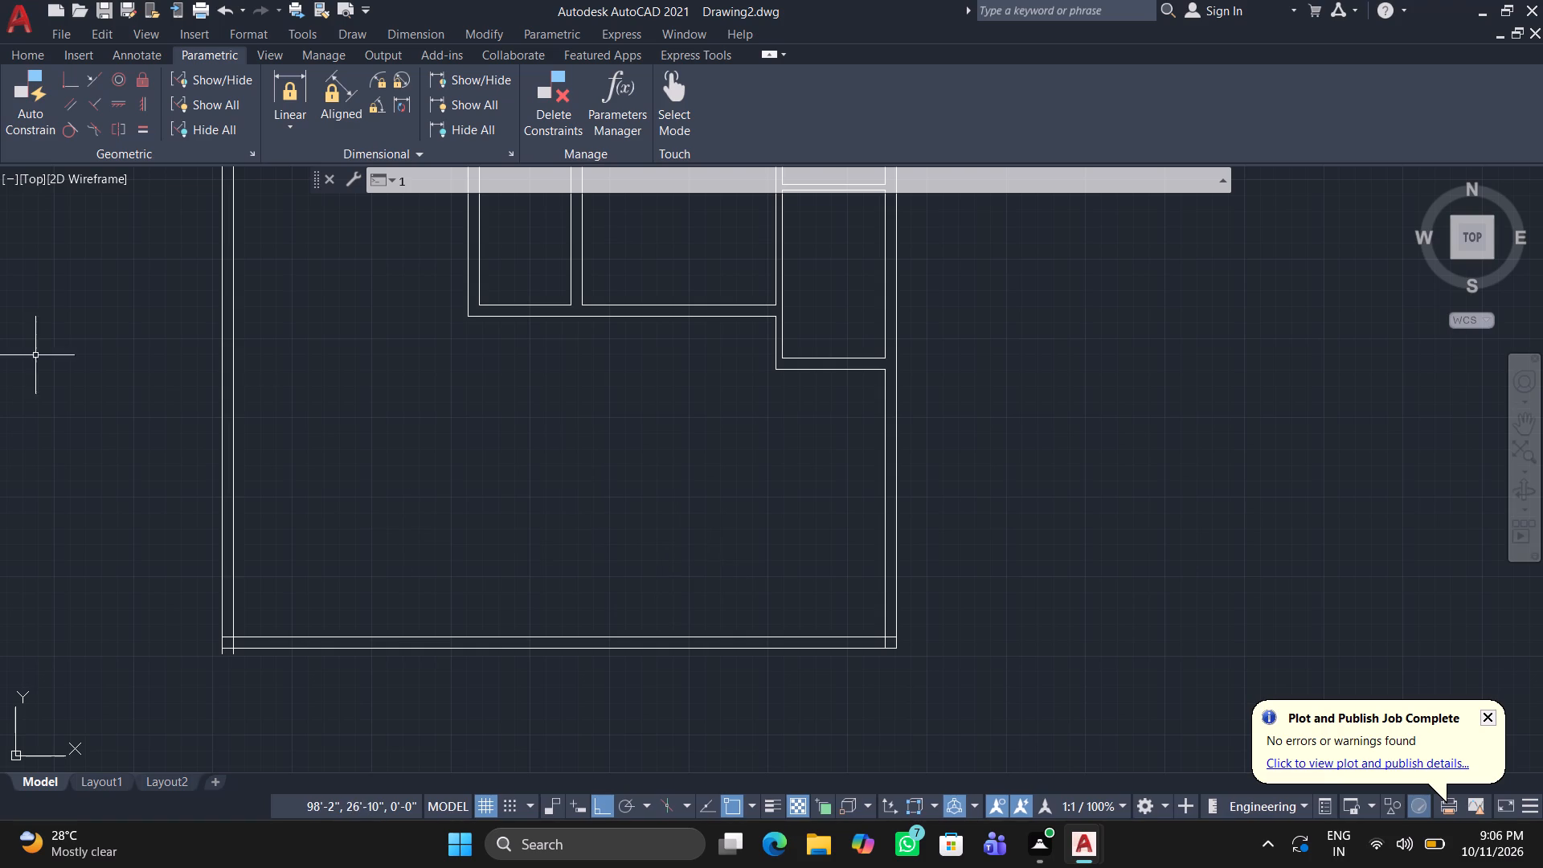
pyautogui.click(24, 43)
pyautogui.click(20, 53)
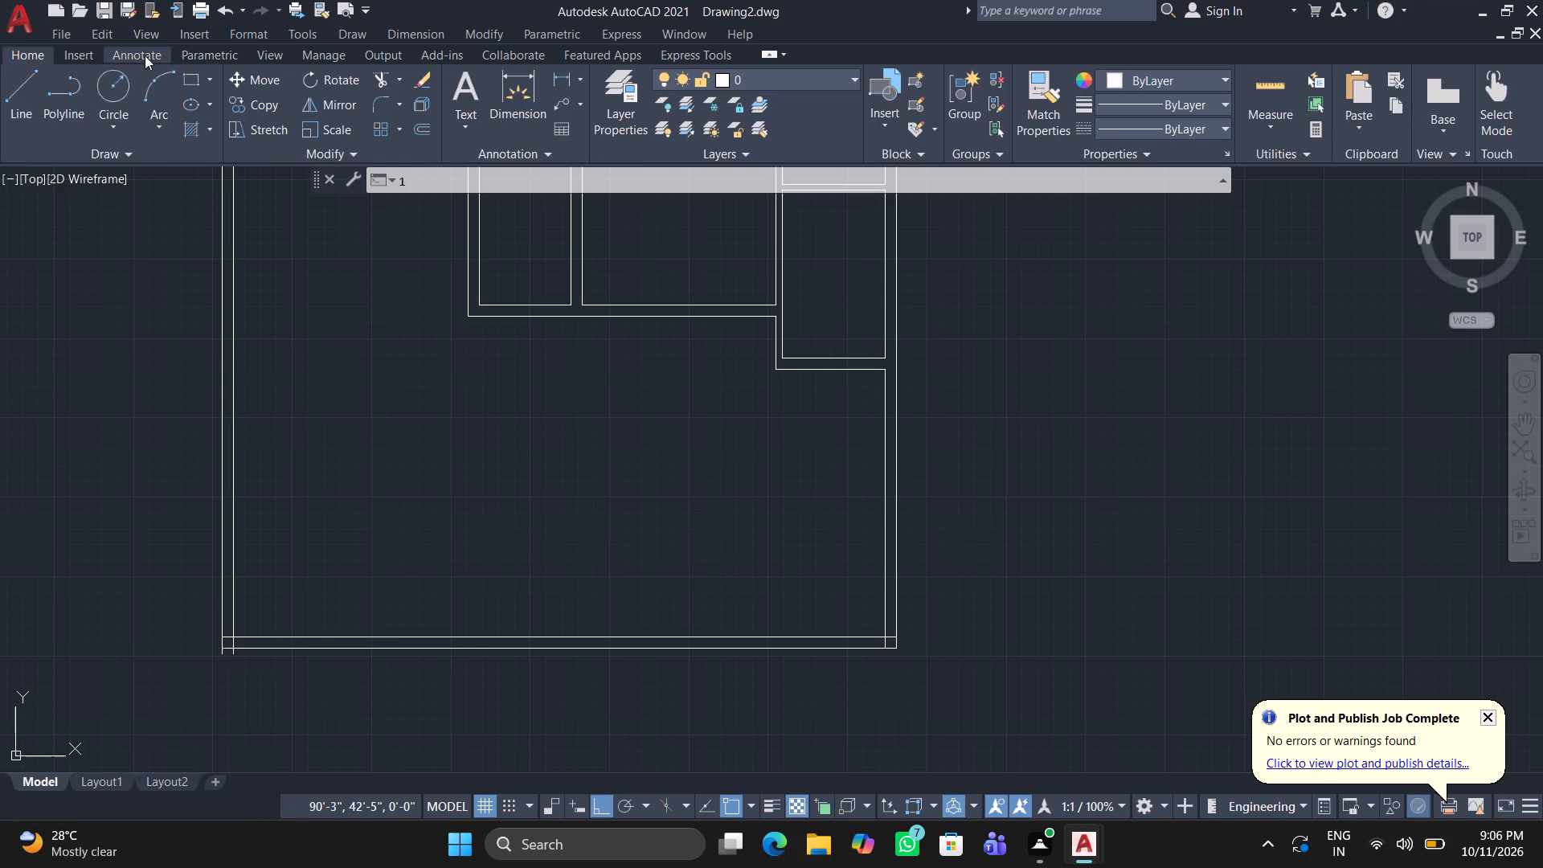
pyautogui.click(383, 72)
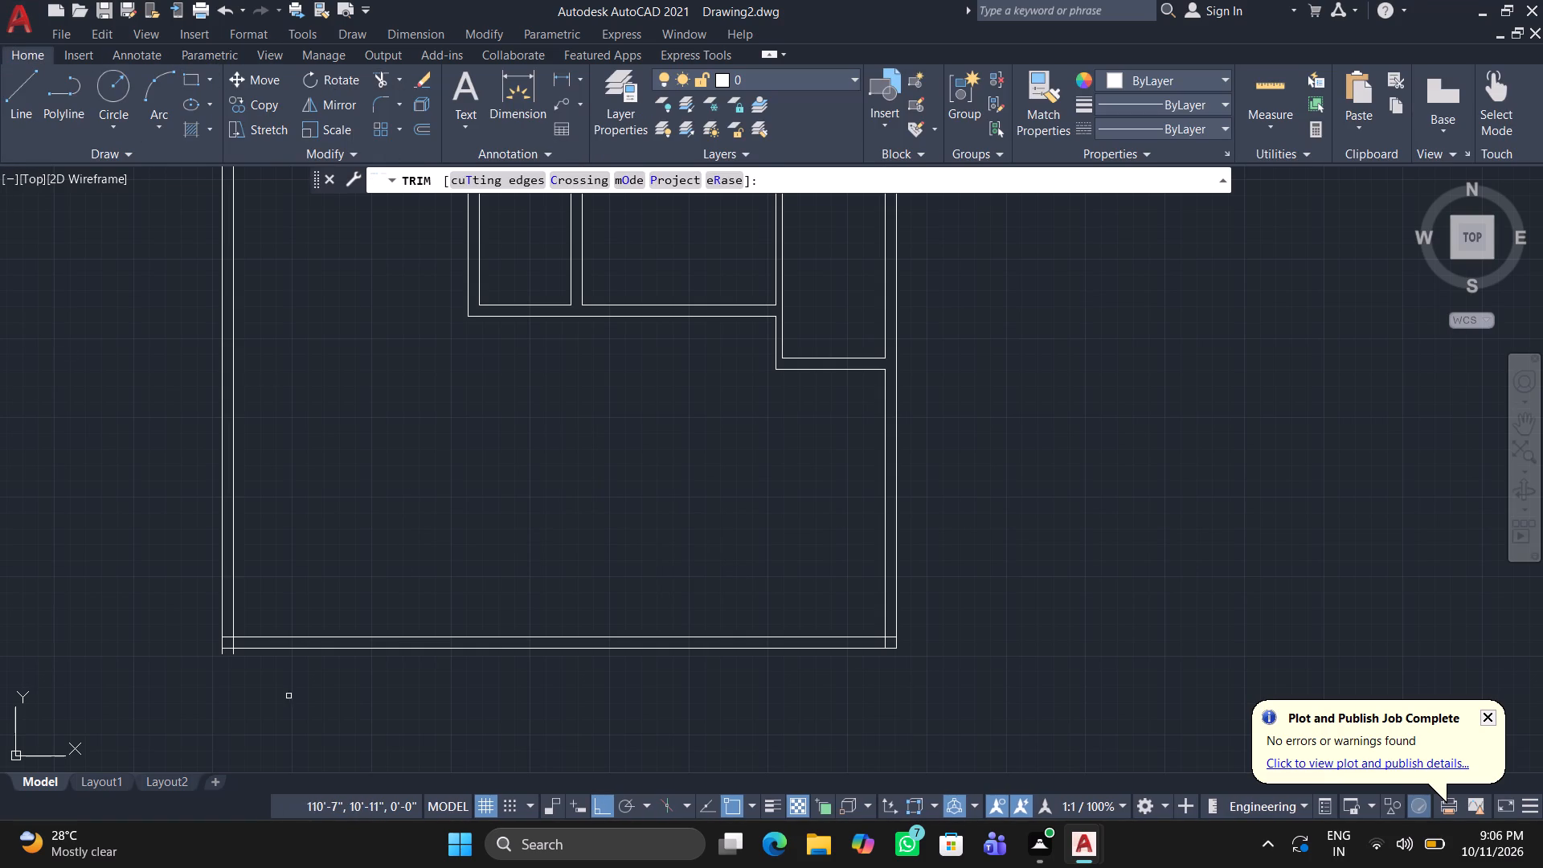
pyautogui.scroll(5, 235, 665)
pyautogui.moveTo(283, 660); pyautogui.dragTo(193, 645)
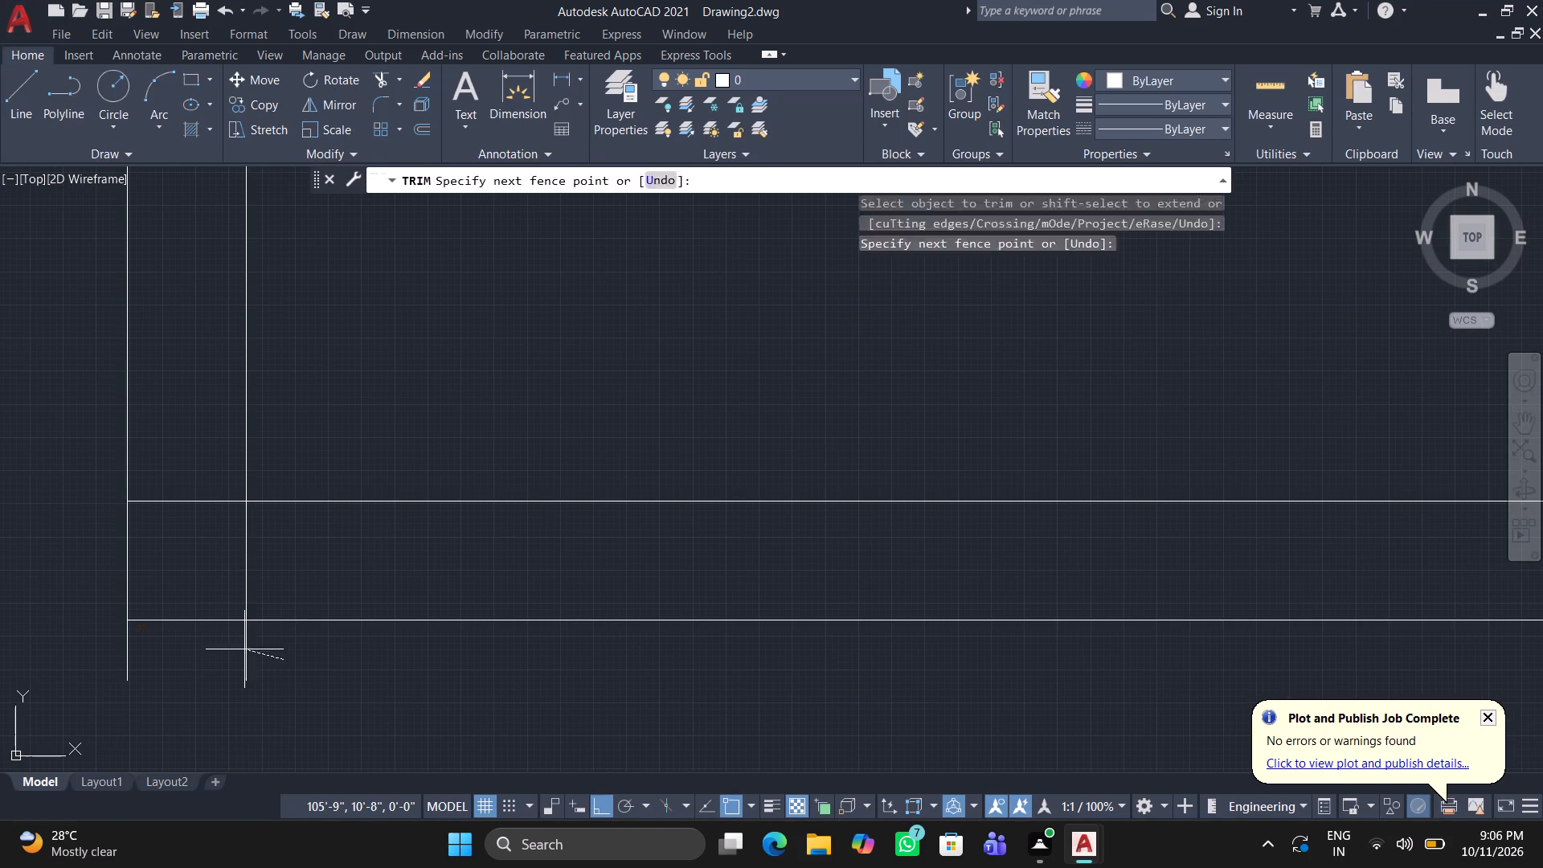
pyautogui.moveTo(193, 645); pyautogui.dragTo(34, 628)
pyautogui.click(34, 628)
pyautogui.click(52, 559)
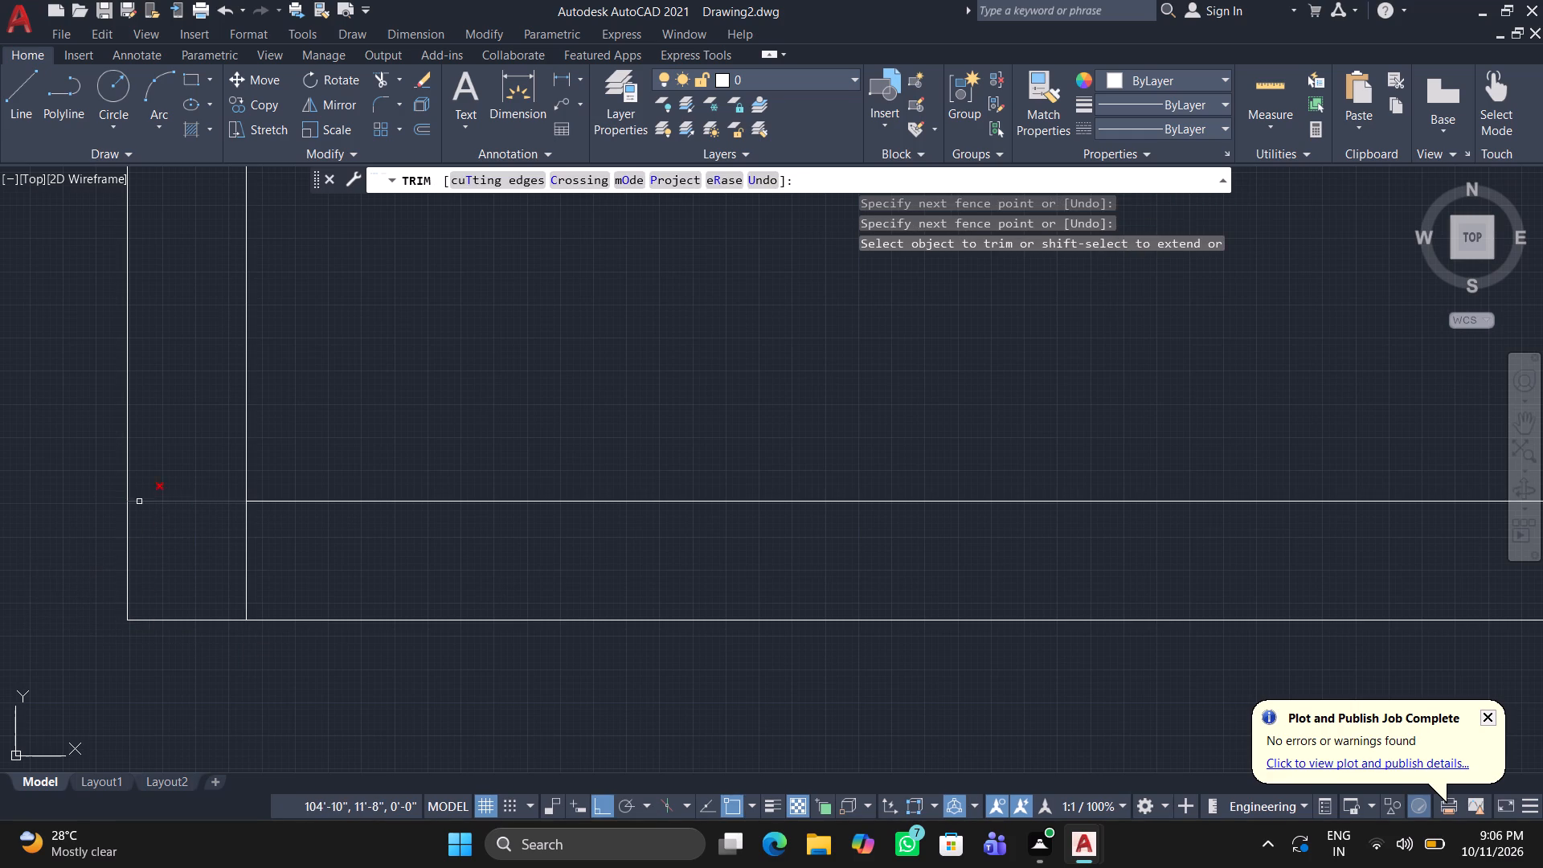
pyautogui.moveTo(170, 481); pyautogui.dragTo(284, 561)
pyautogui.click(284, 561)
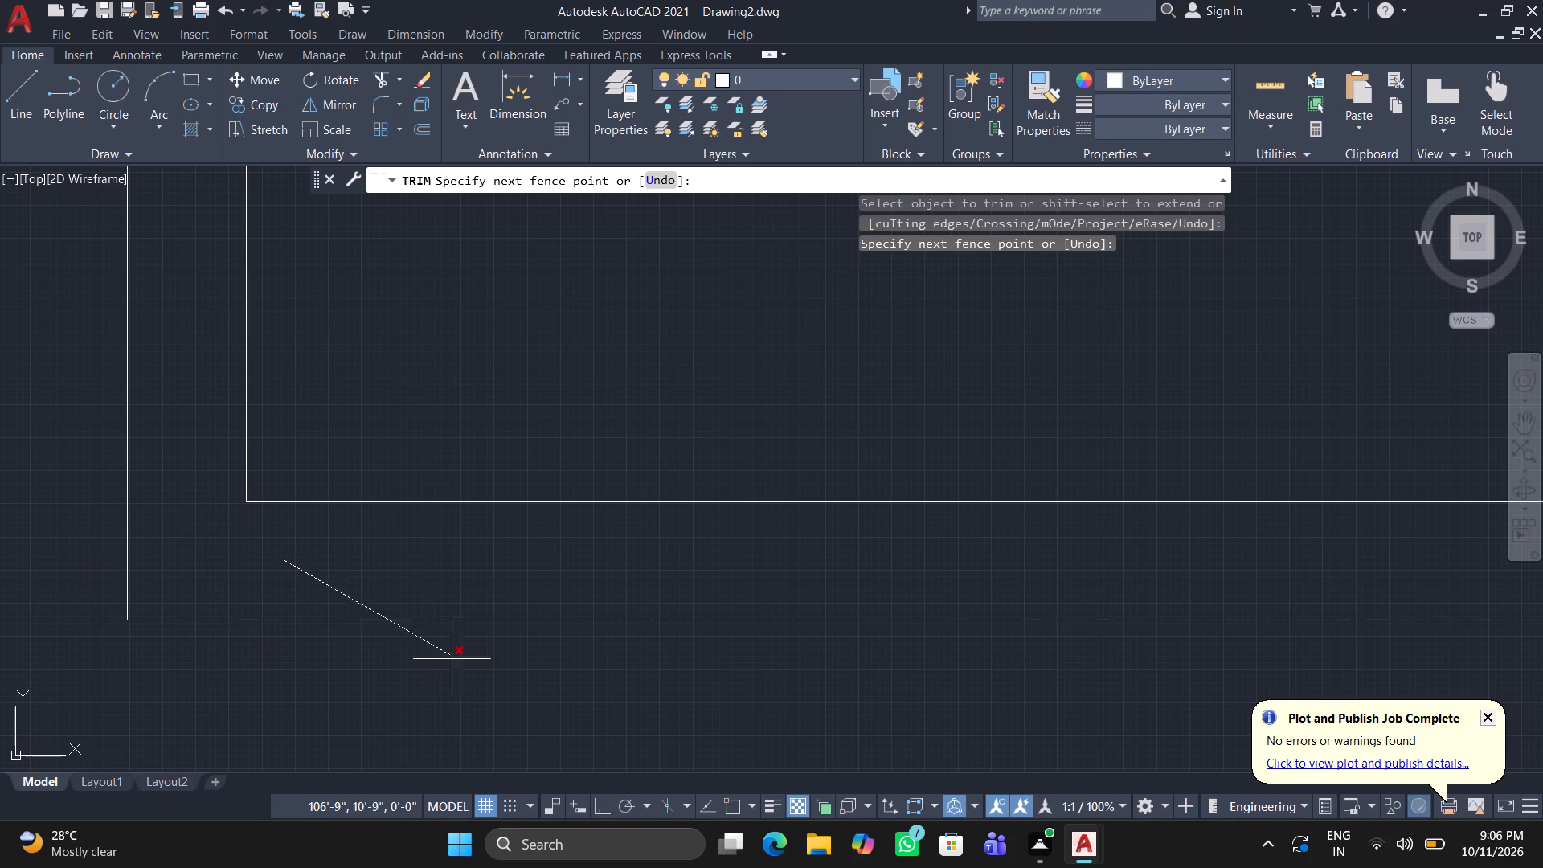
pyautogui.click(625, 579)
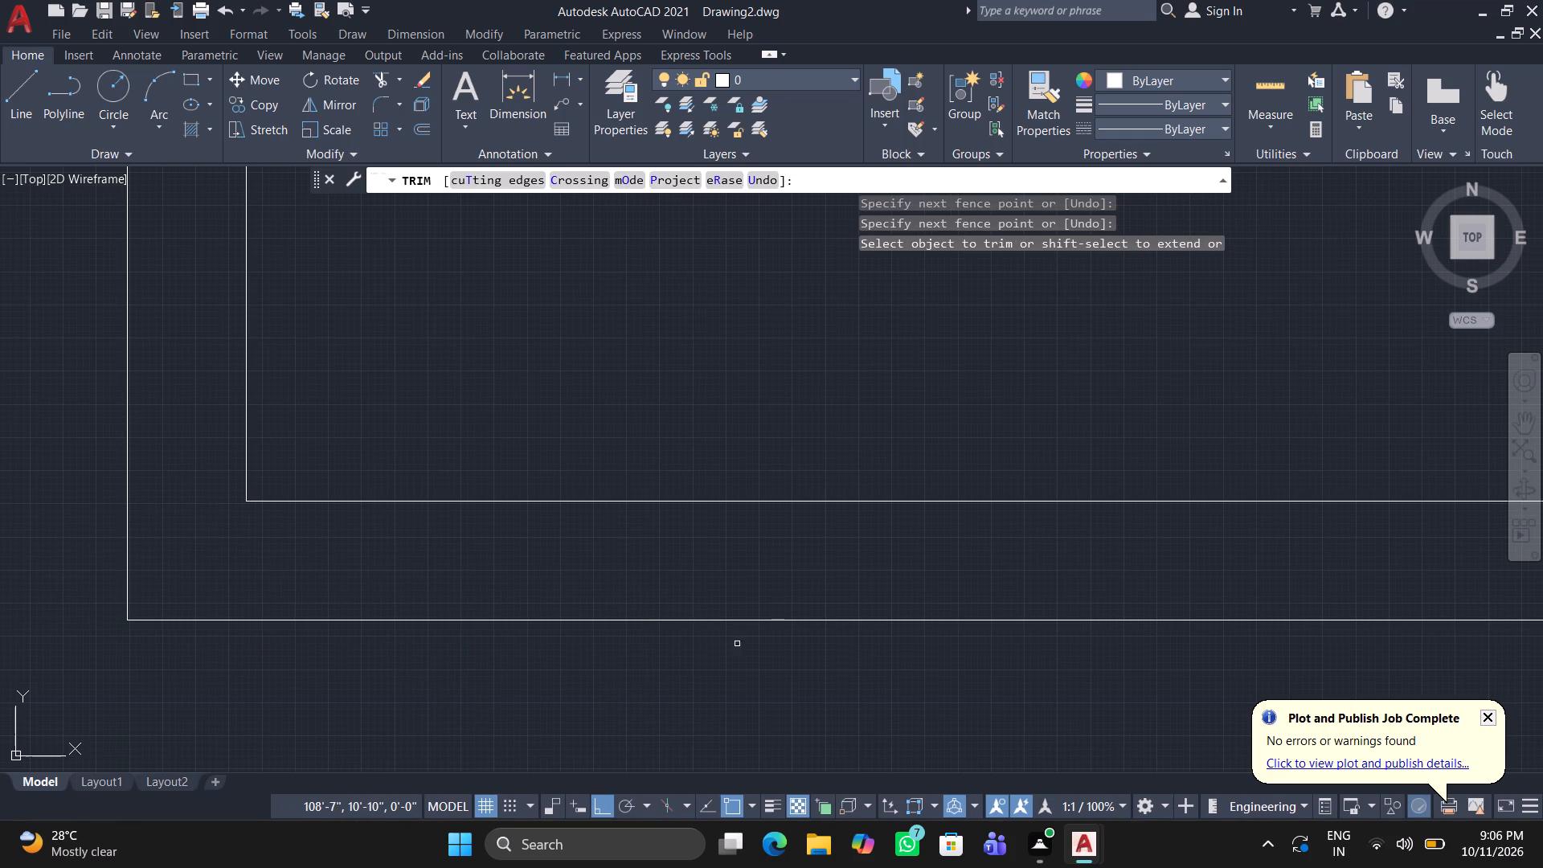
# Trim the crossing inner wall segments at the outline's lower-right corner.
pyautogui.scroll(-2, 759, 646)
pyautogui.moveTo(806, 644); pyautogui.dragTo(0, 610, button='middle')
pyautogui.scroll(-1, 967, 621)
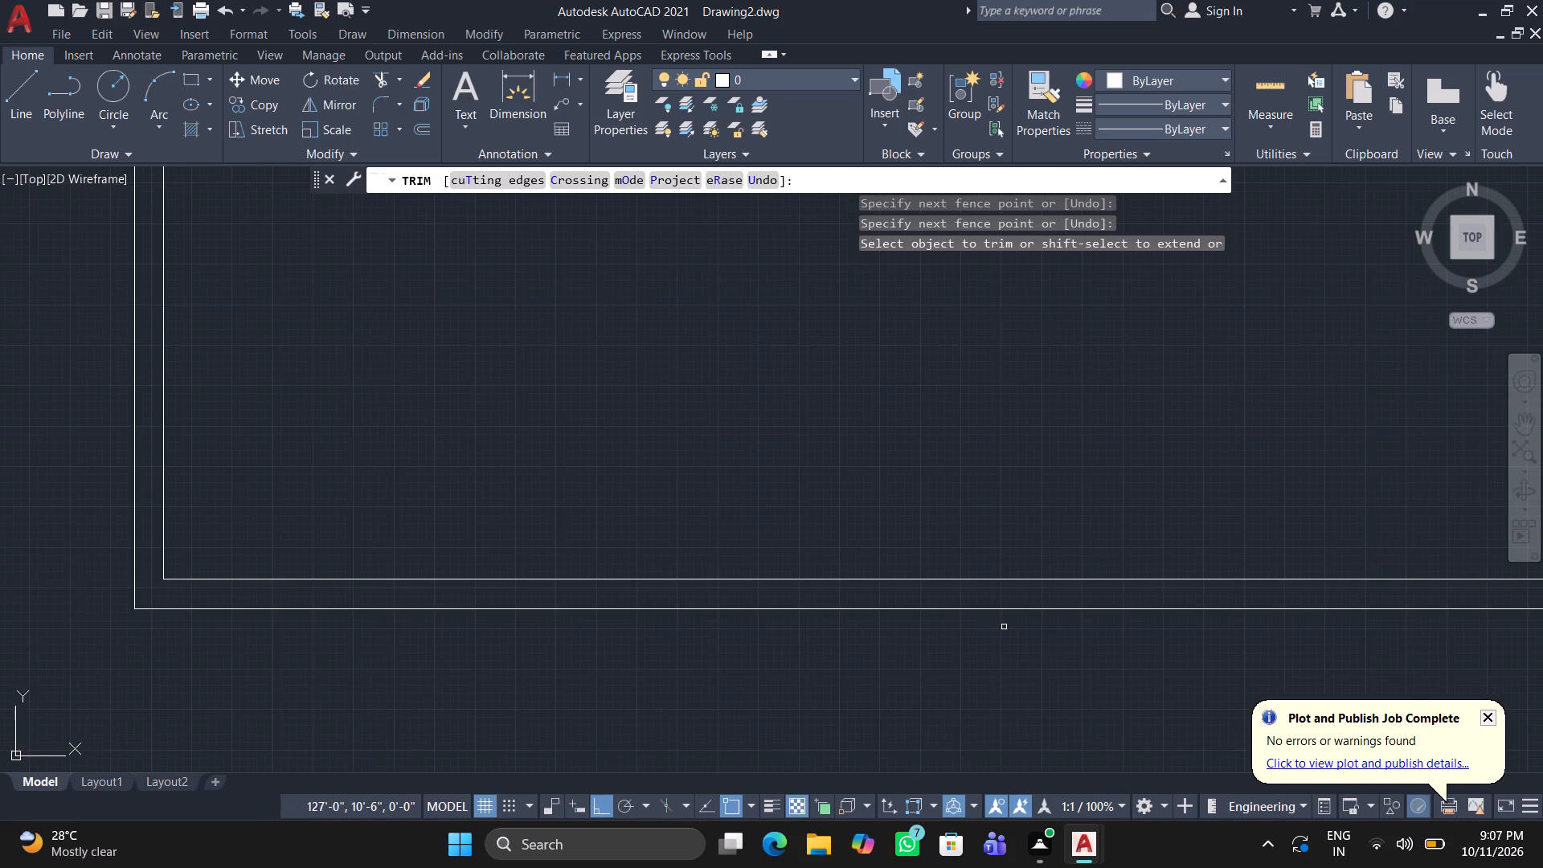
pyautogui.scroll(-2, 1013, 628)
pyautogui.moveTo(1060, 628); pyautogui.dragTo(398, 598, button='middle')
pyautogui.scroll(3, 642, 583)
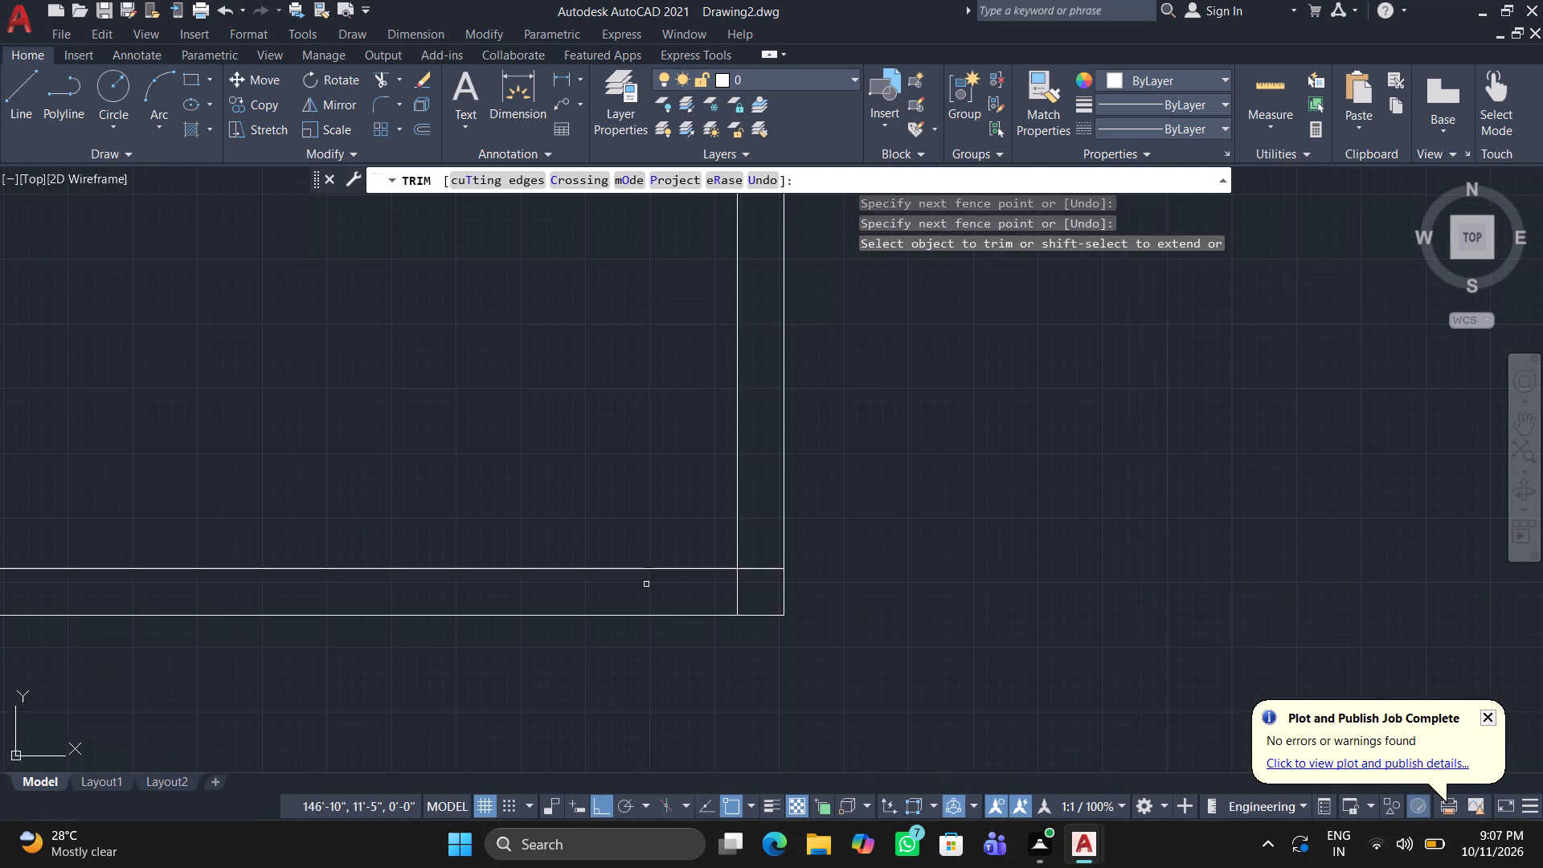
pyautogui.scroll(2, 687, 608)
pyautogui.moveTo(883, 495); pyautogui.dragTo(788, 582)
pyautogui.click(788, 582)
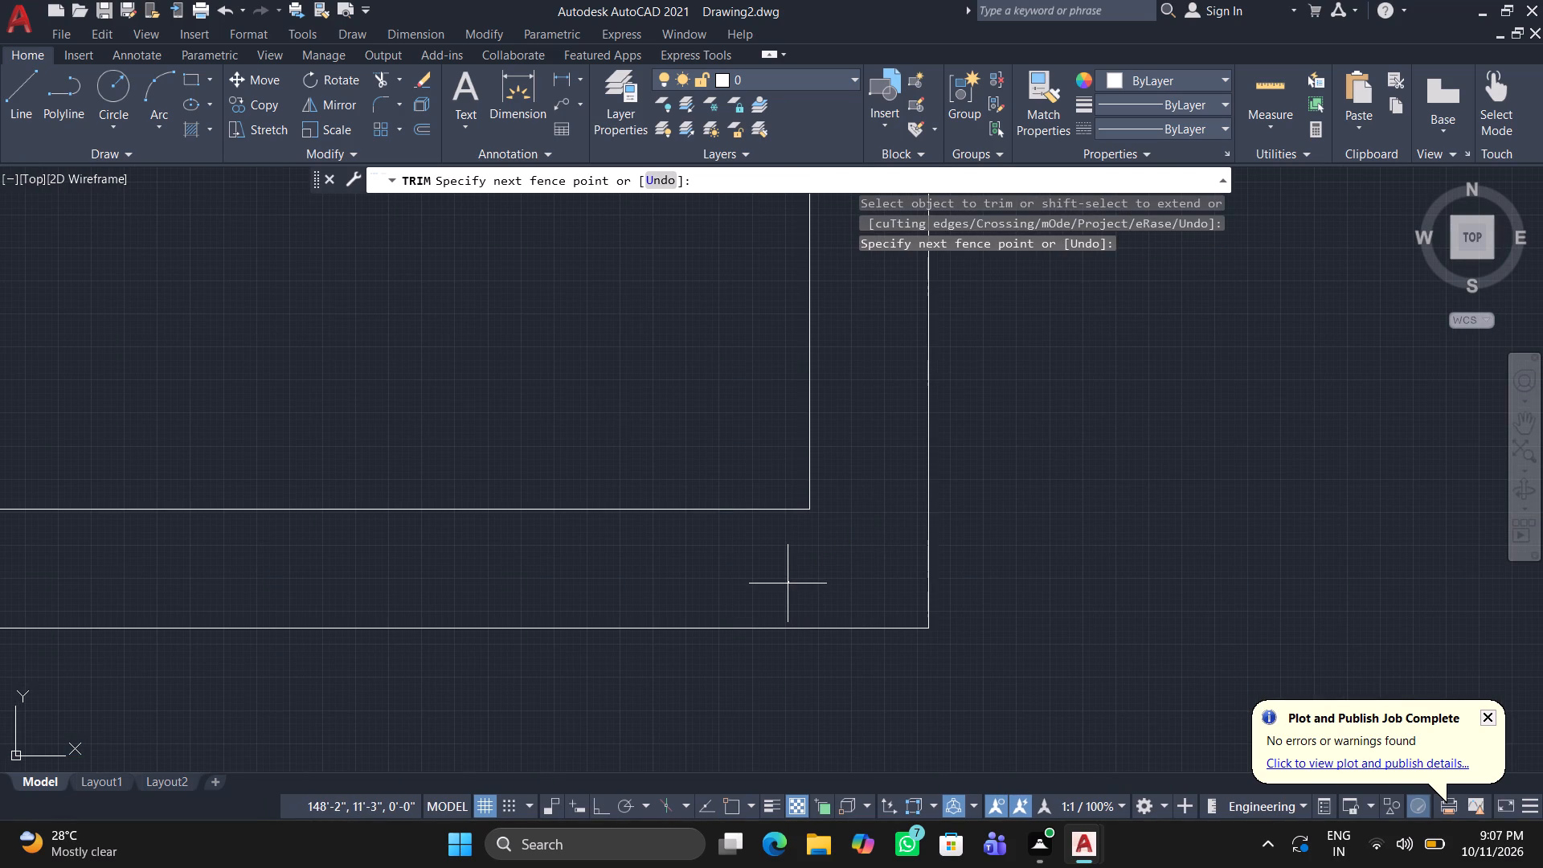
pyautogui.press('Return')
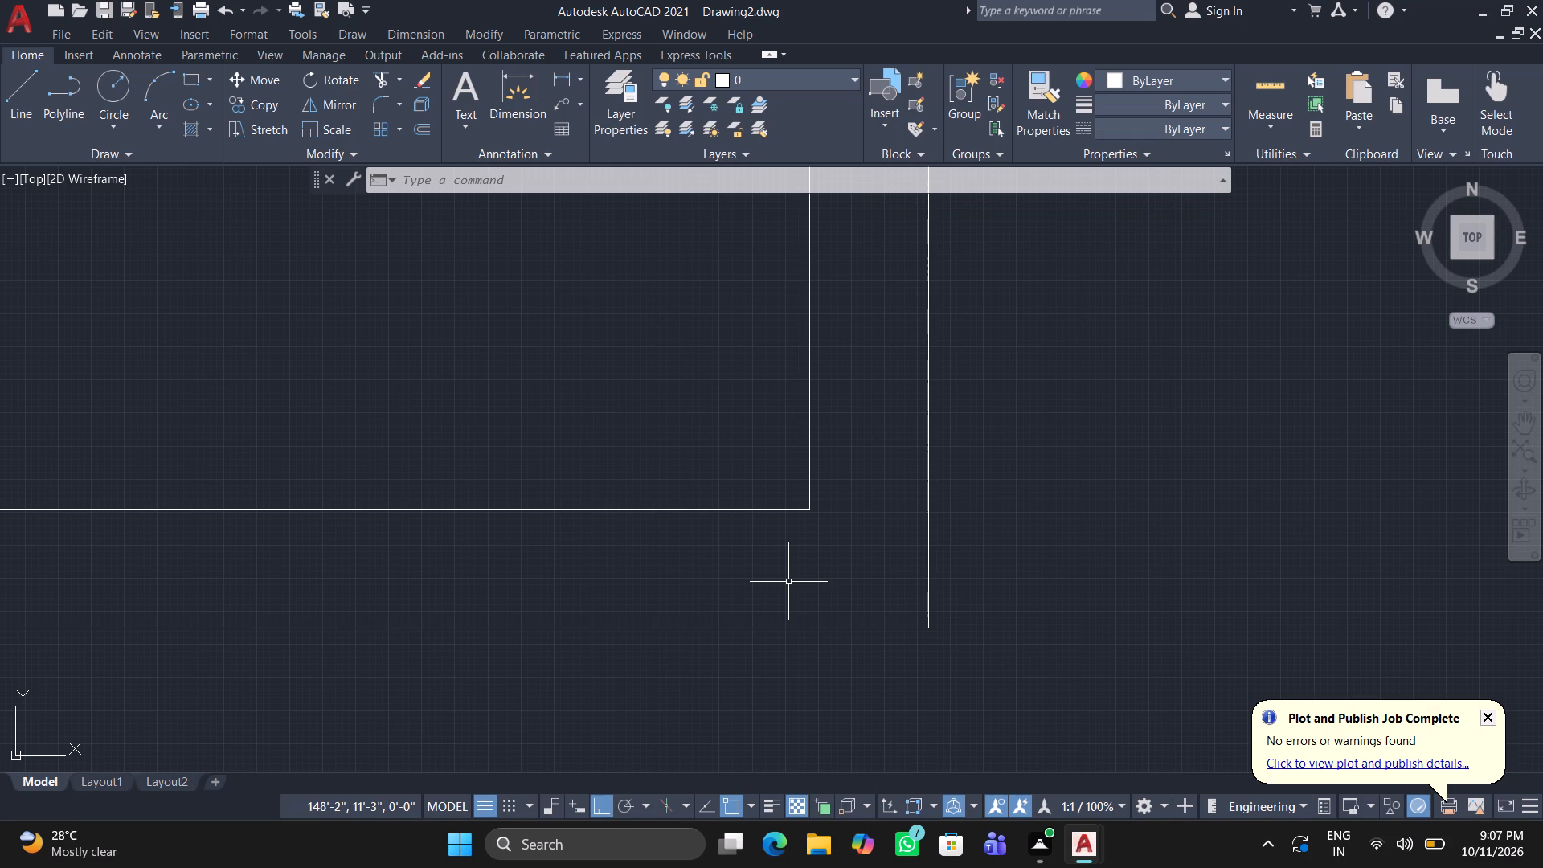
# Examine the trimmed lower-left corner and the overall plan layout.
pyautogui.scroll(-2, 784, 588)
pyautogui.scroll(-5, 641, 521)
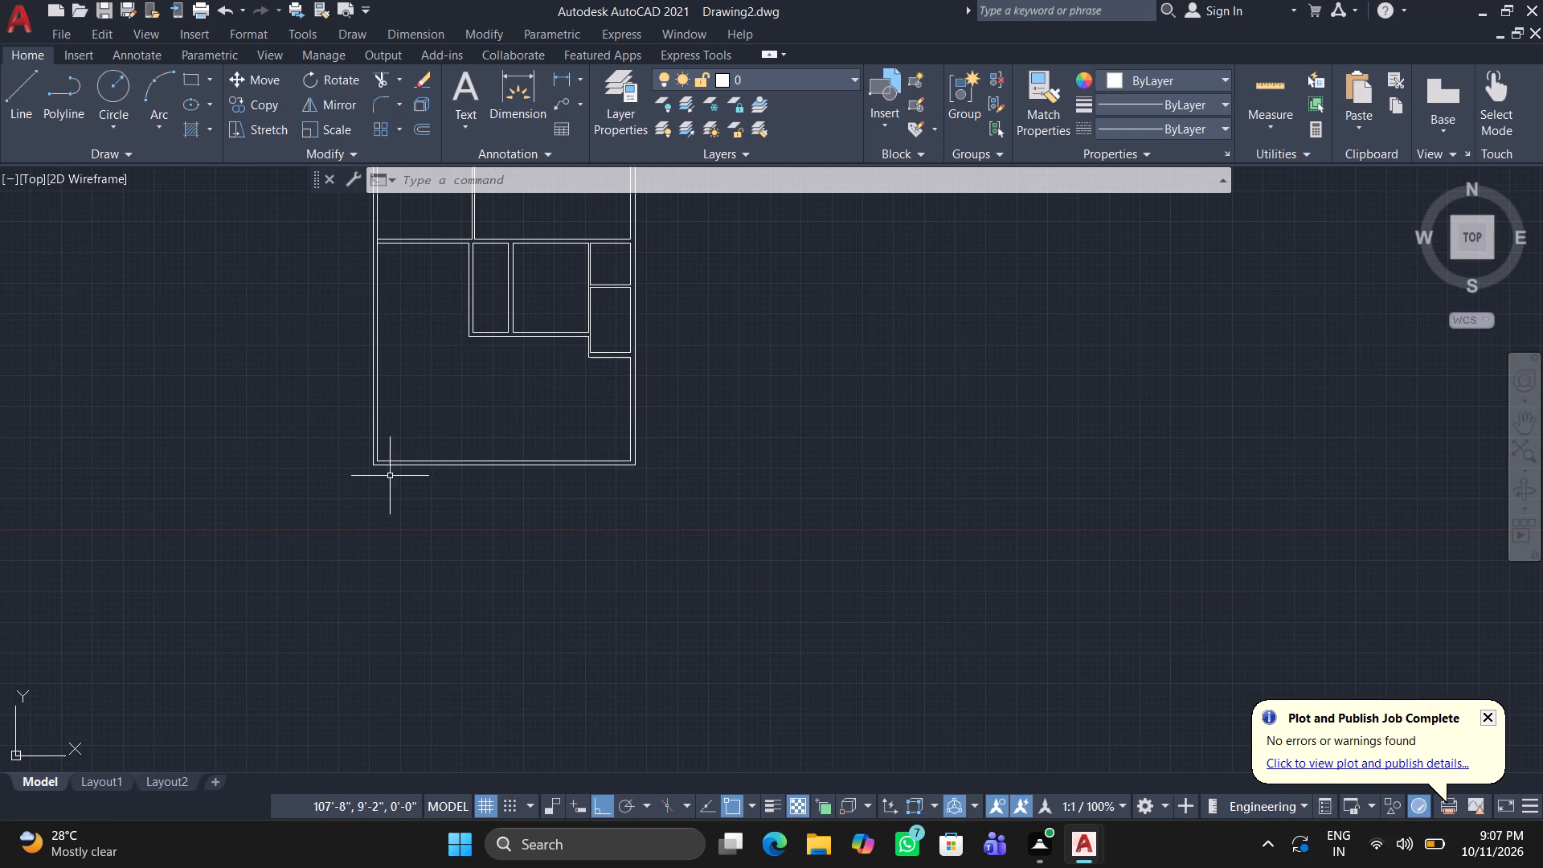
pyautogui.scroll(4, 388, 480)
pyautogui.moveTo(317, 441); pyautogui.dragTo(482, 568, button='middle')
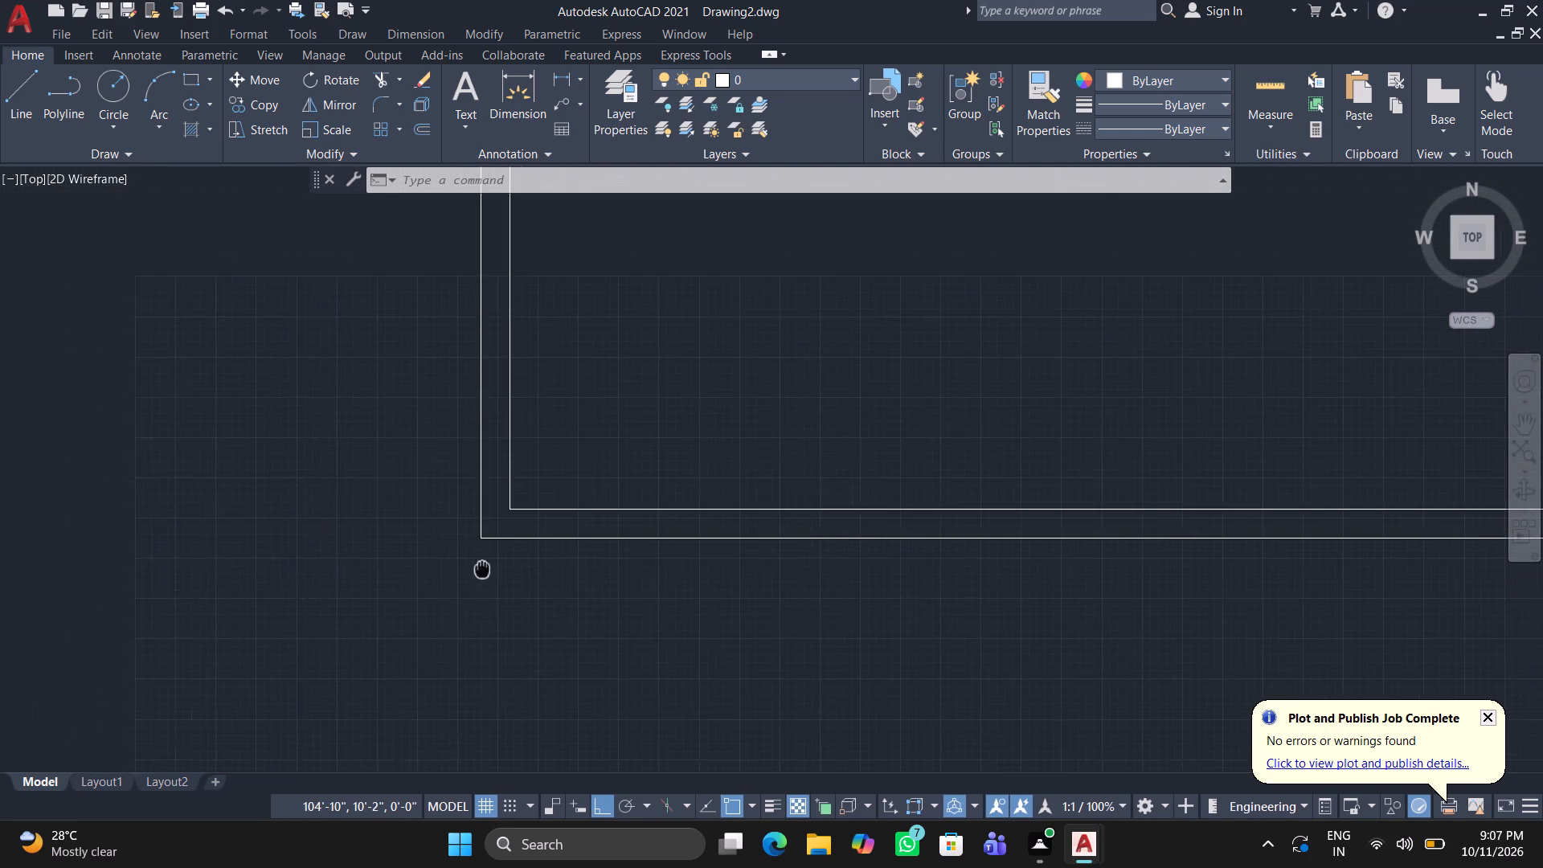
pyautogui.moveTo(482, 568); pyautogui.dragTo(521, 573, button='middle')
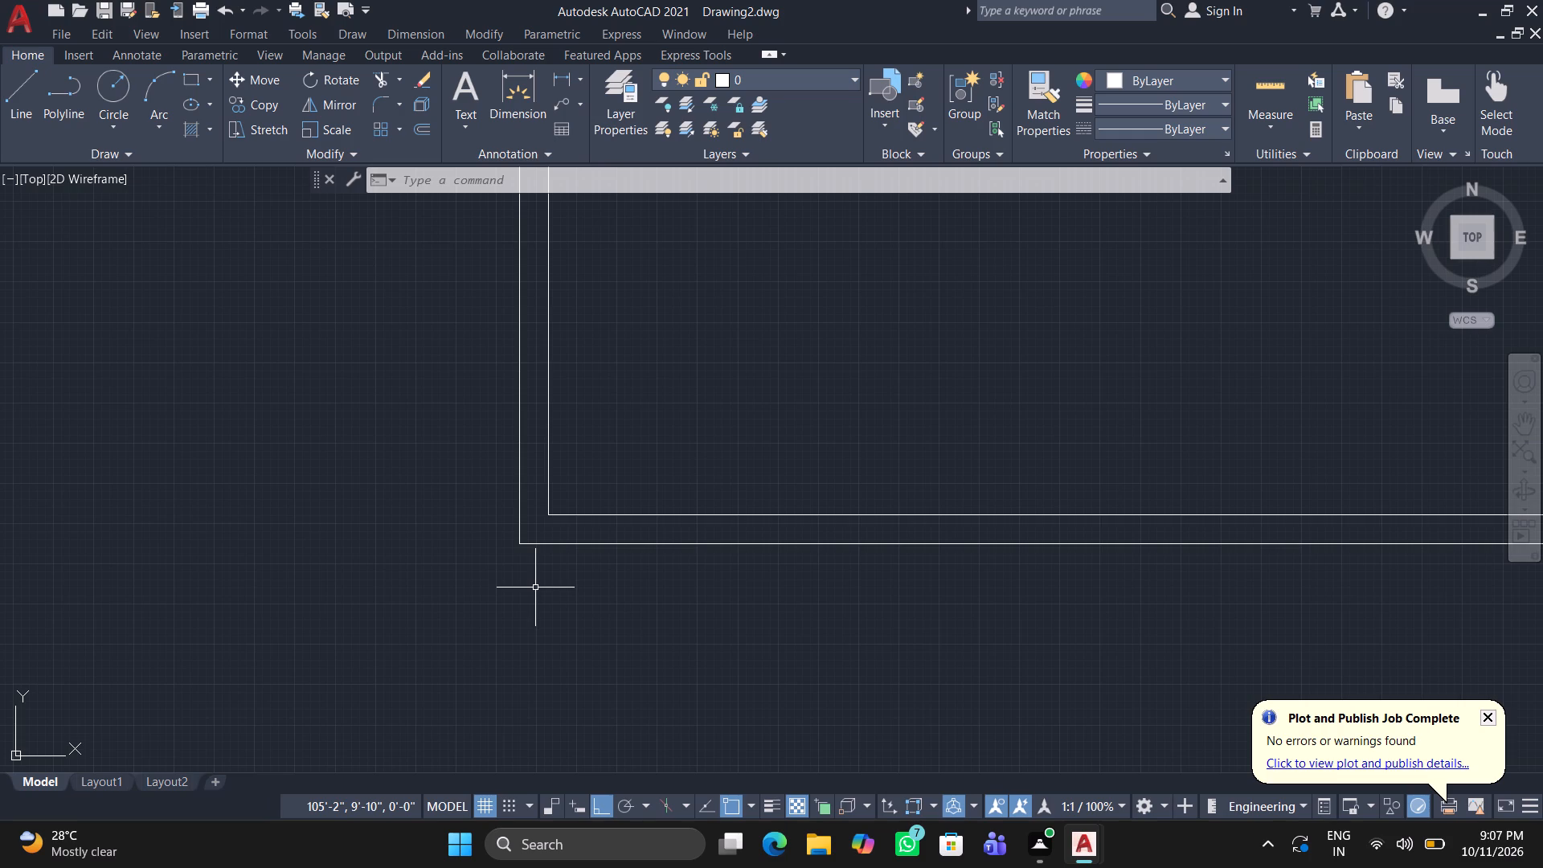
pyautogui.scroll(-3, 481, 404)
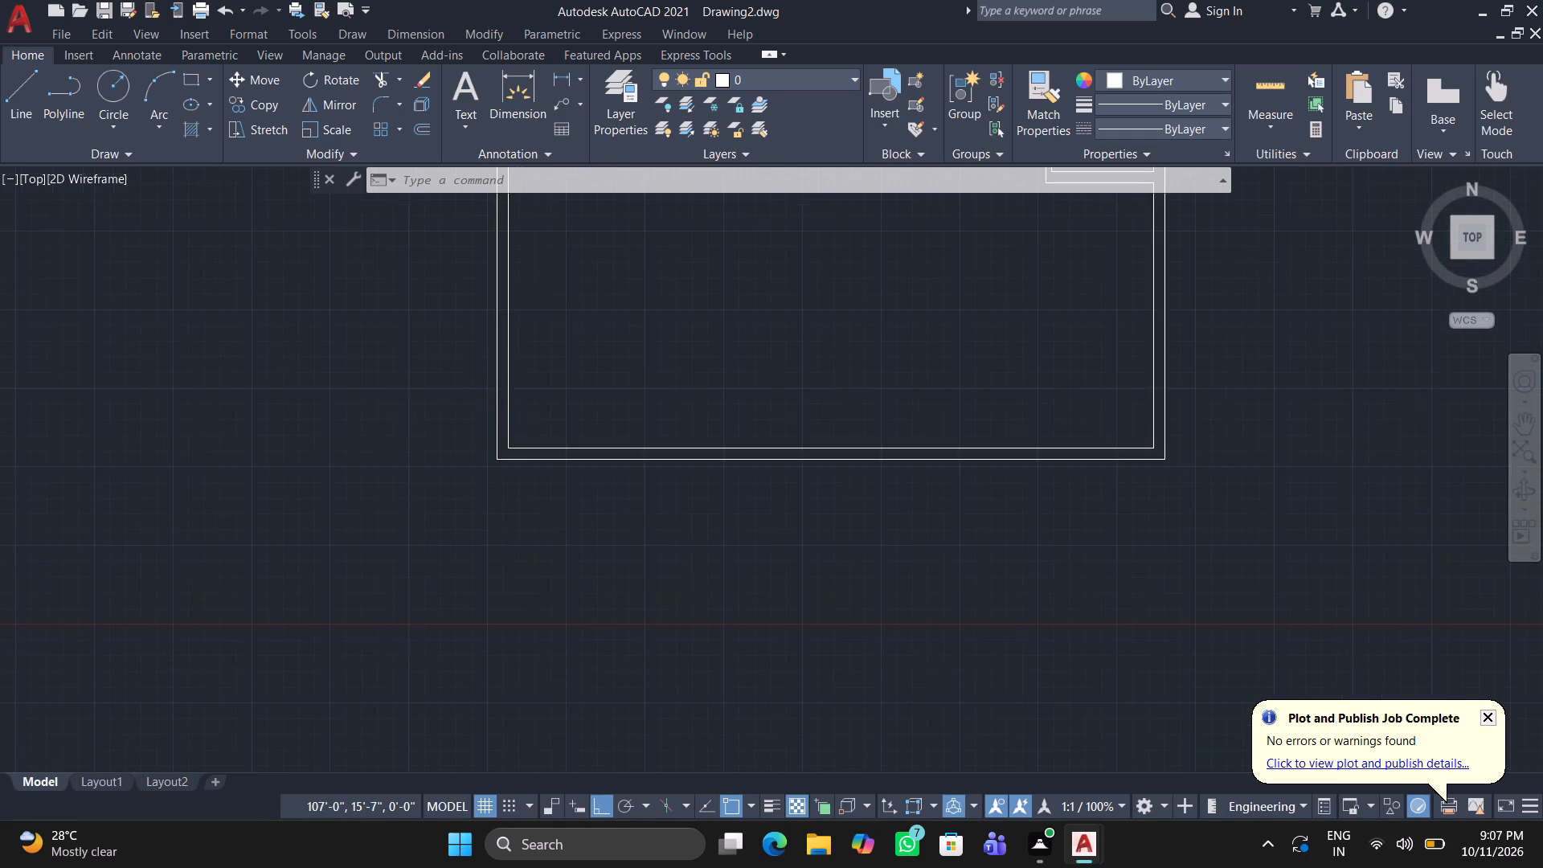
pyautogui.scroll(-1, 530, 390)
pyautogui.moveTo(567, 373); pyautogui.dragTo(347, 410, button='middle')
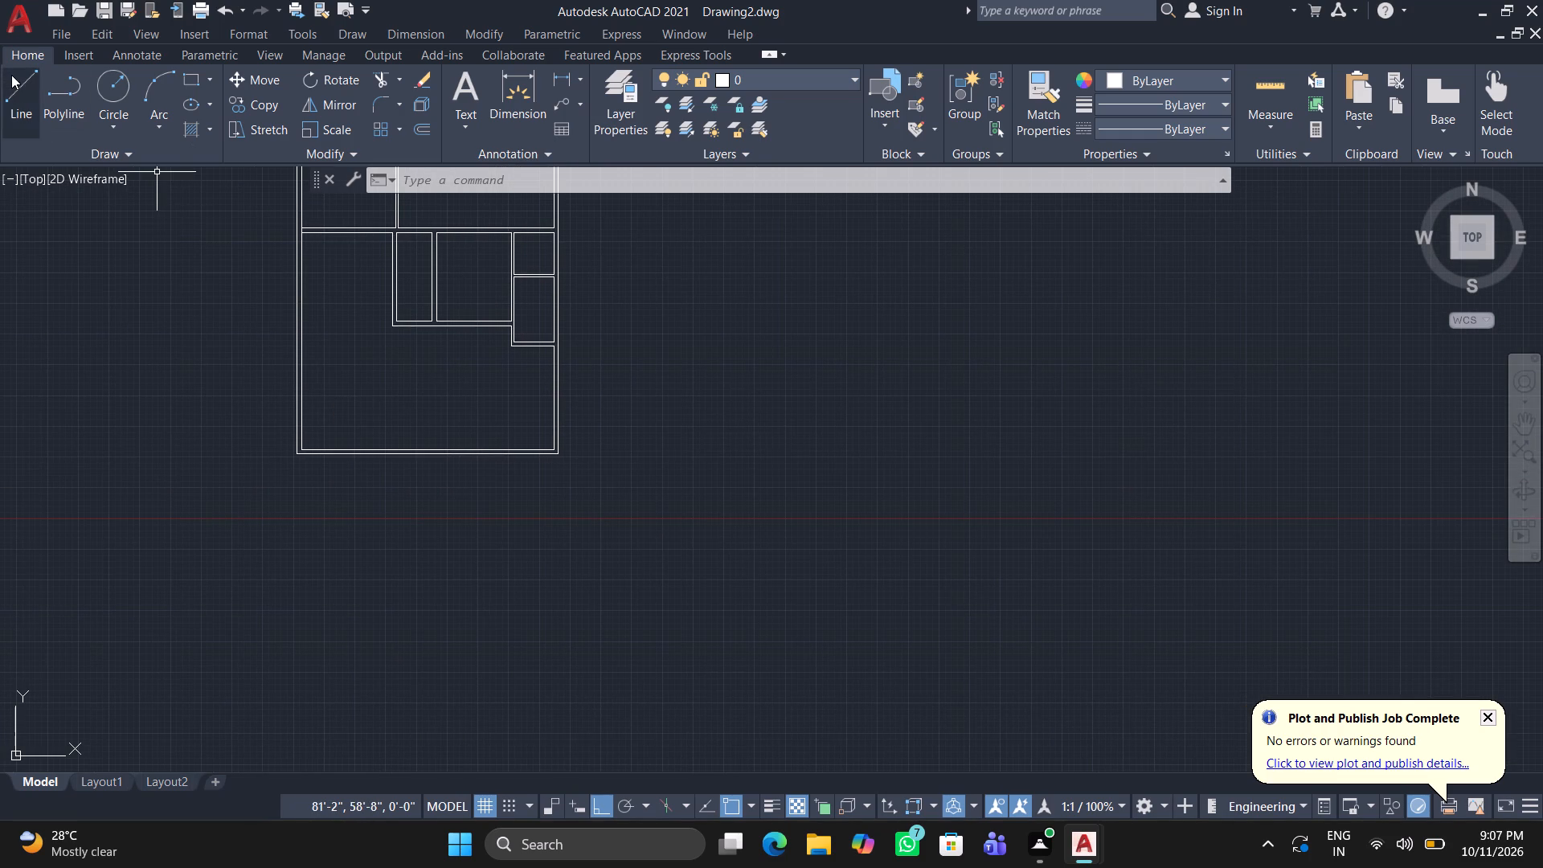
# From about 1'-5" along the bottom wall's inner face, draw a line up to Y 25'-0" and across to the right wall's inner face.
pyautogui.click(11, 76)
pyautogui.scroll(3, 489, 469)
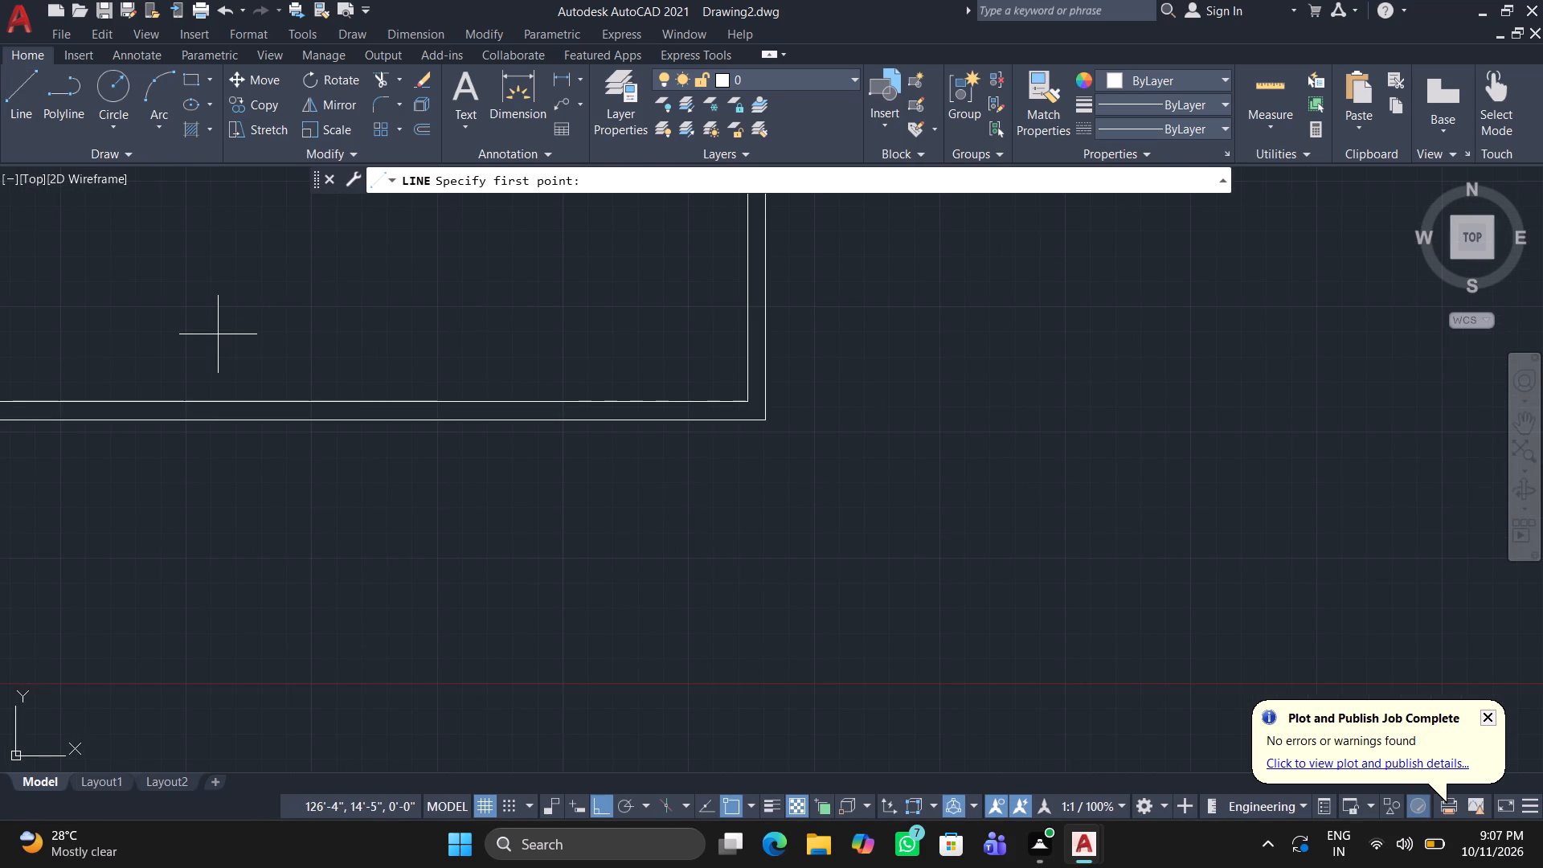
pyautogui.moveTo(219, 331); pyautogui.dragTo(317, 608, button='middle')
pyautogui.scroll(-2, 317, 608)
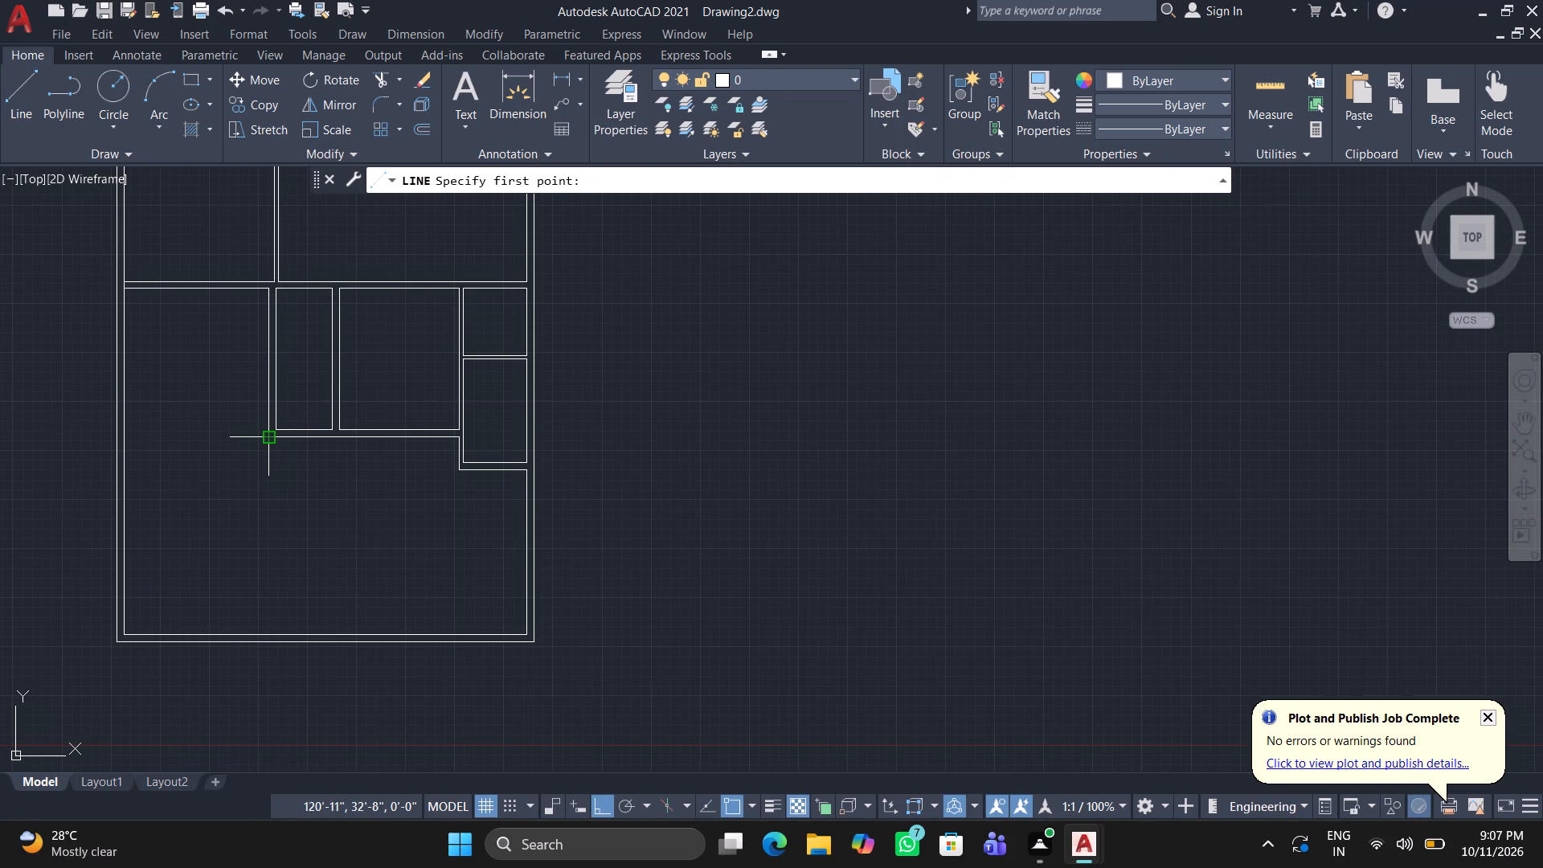
pyautogui.click(270, 635)
pyautogui.scroll(3, 271, 631)
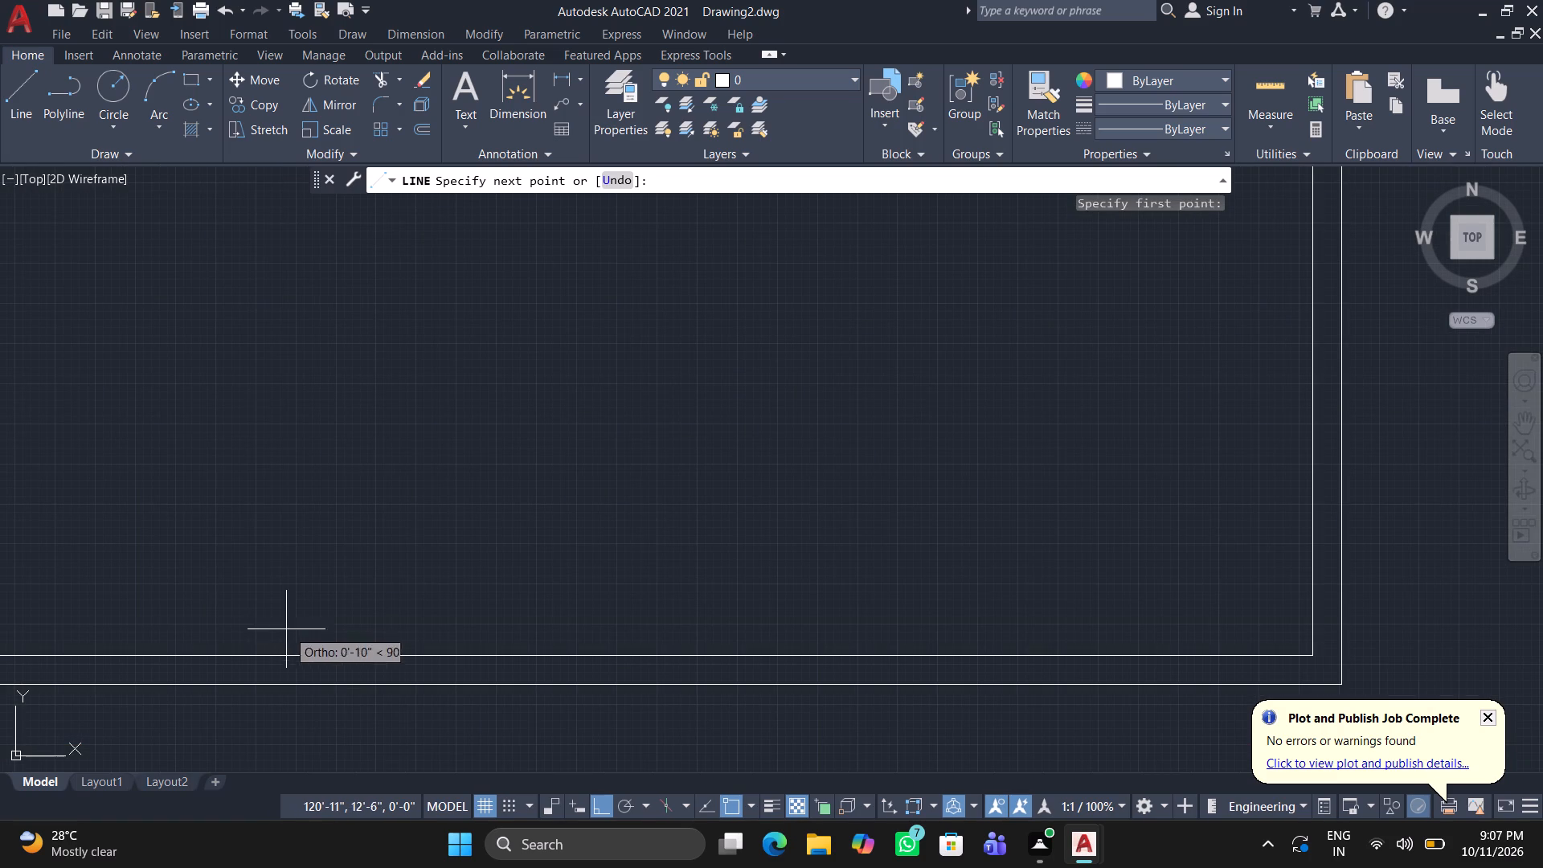
pyautogui.click(314, 649)
pyautogui.scroll(-3, 320, 562)
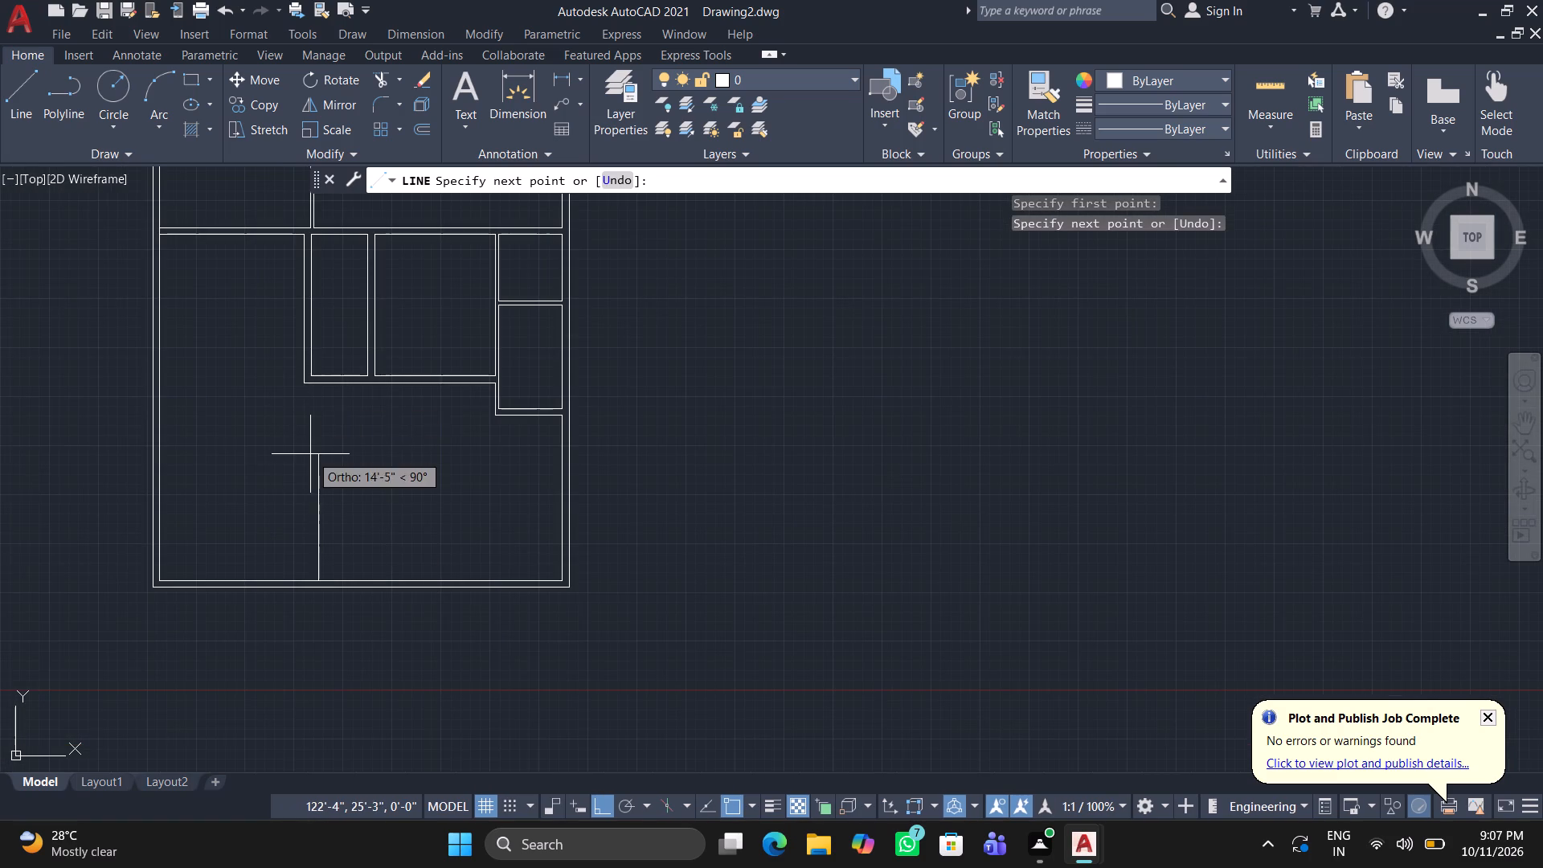
pyautogui.click(310, 456)
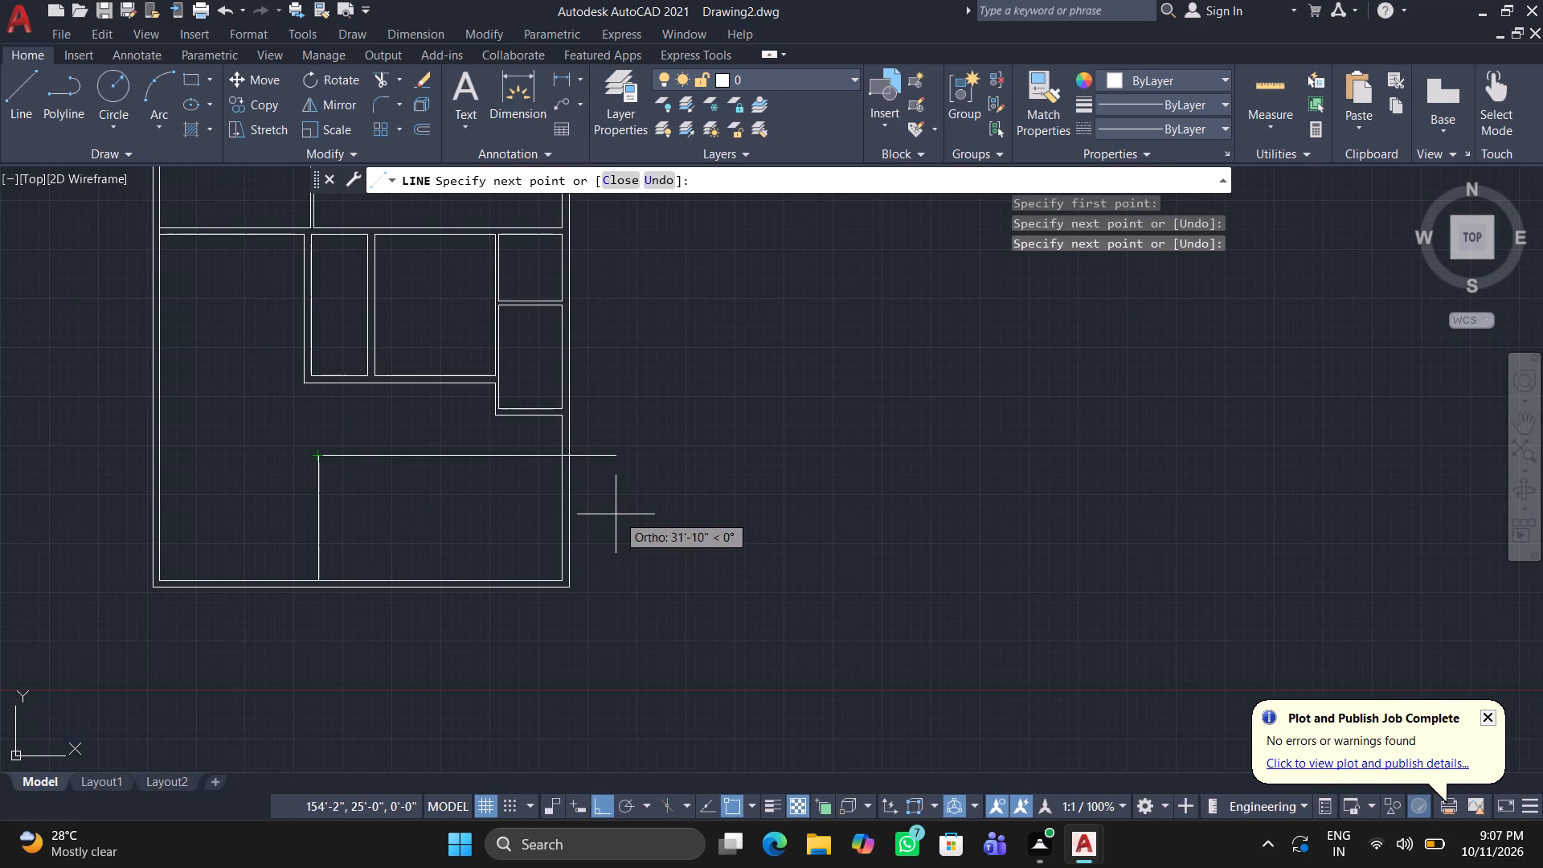
pyautogui.scroll(3, 504, 440)
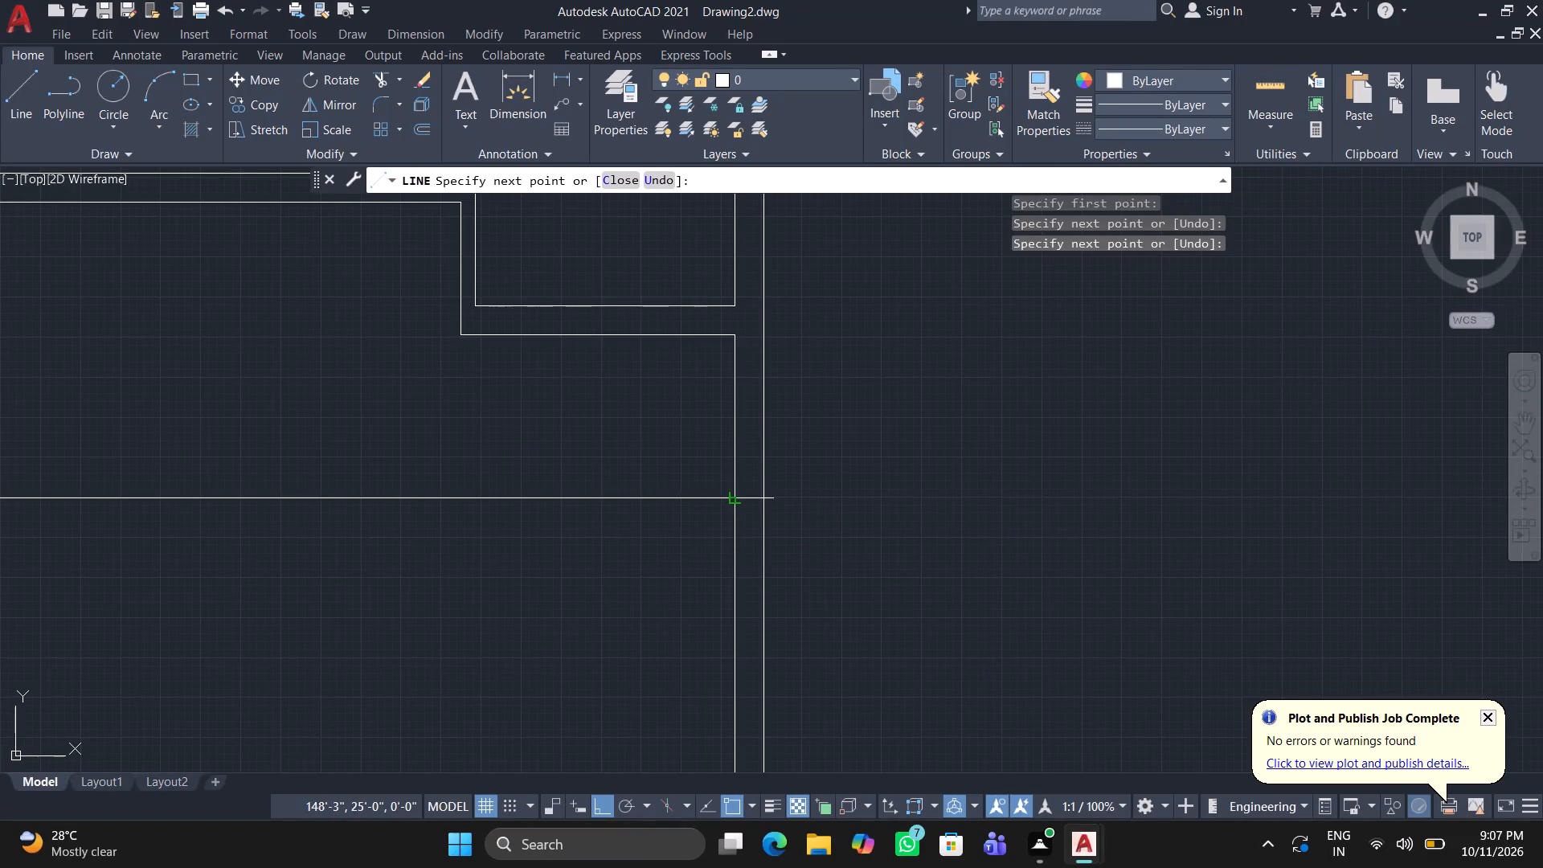
pyautogui.click(730, 495)
pyautogui.moveTo(731, 620); pyautogui.dragTo(714, 621)
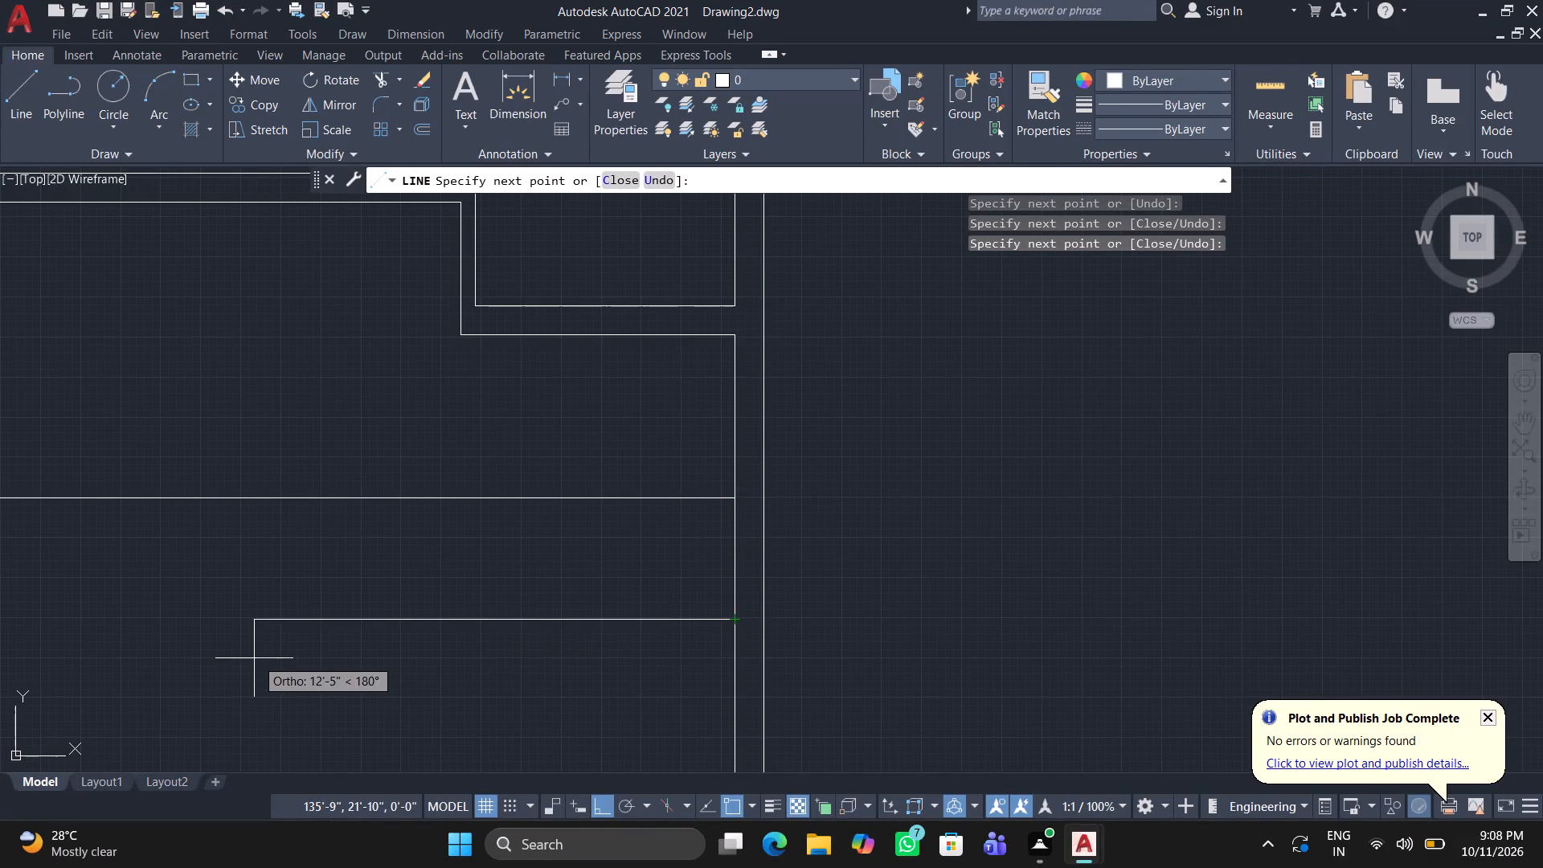
pyautogui.scroll(-2, 252, 657)
pyautogui.moveTo(252, 657); pyautogui.dragTo(513, 638, button='middle')
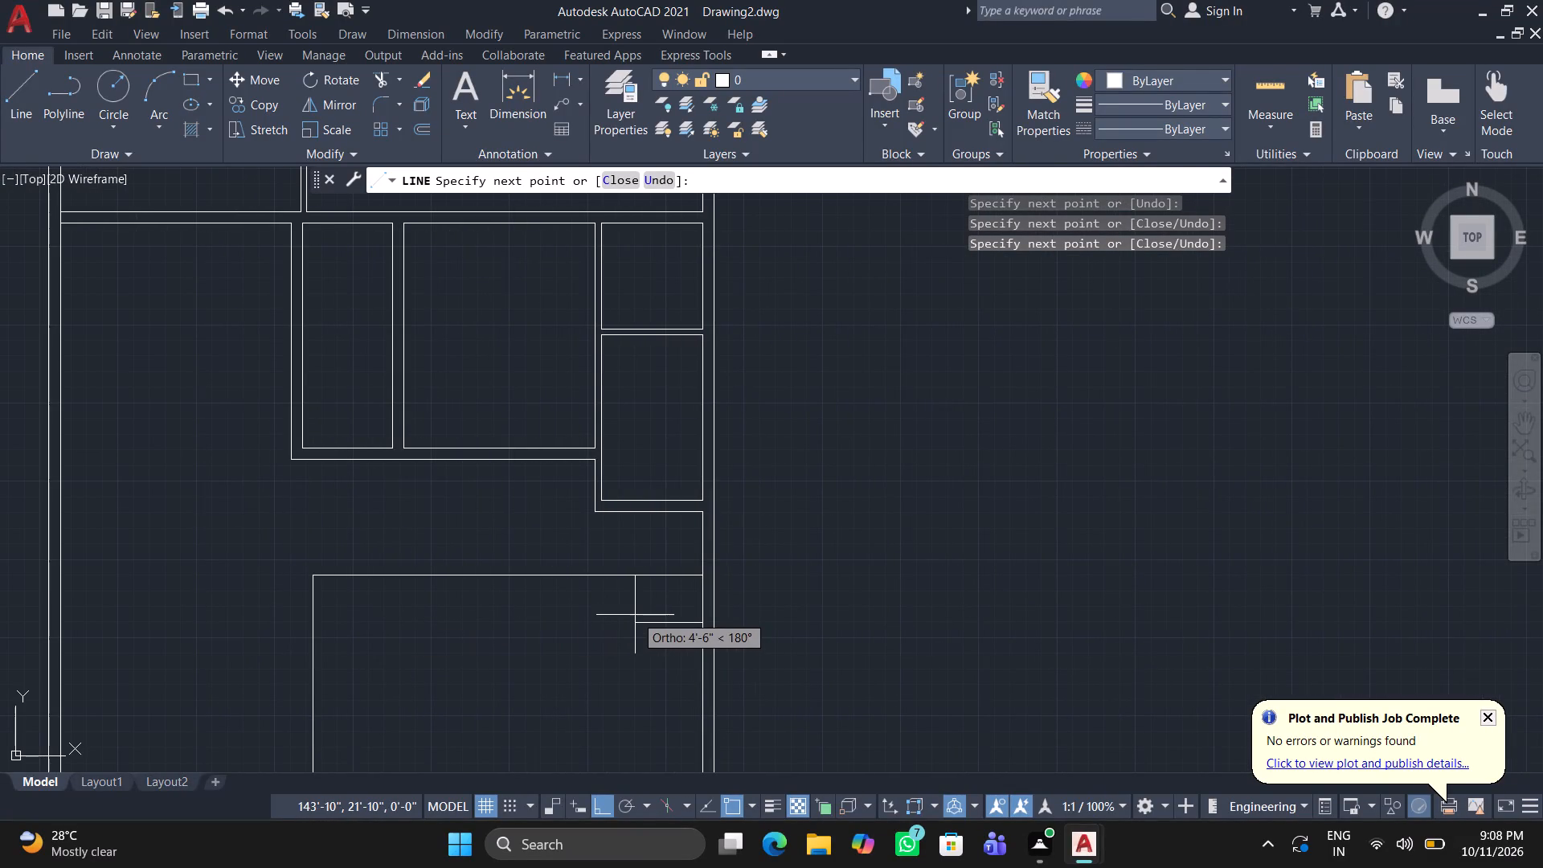
pyautogui.press('Escape')
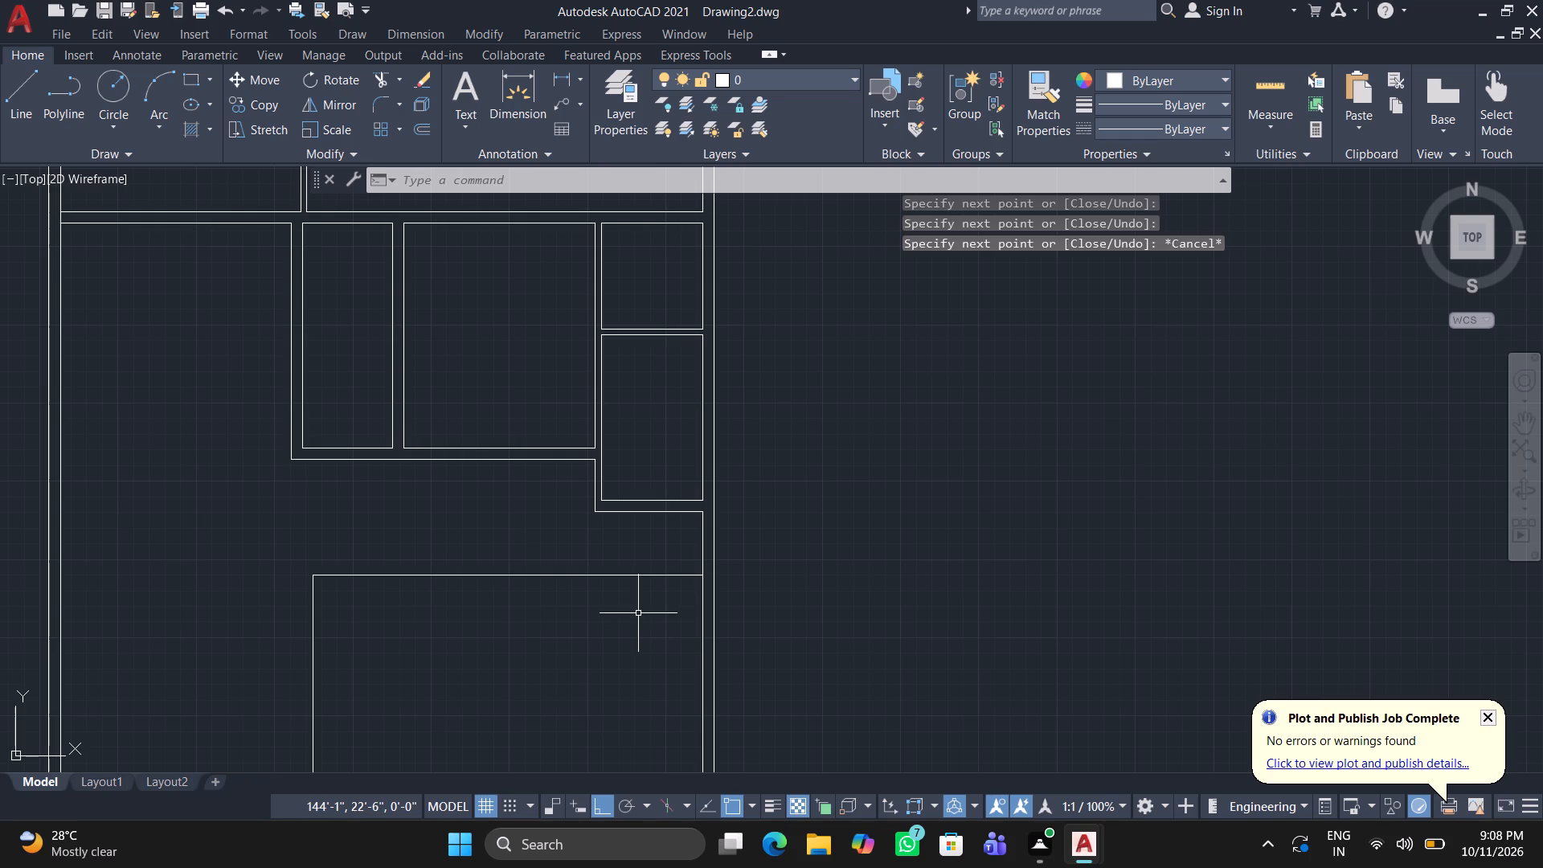
# Draw a line from the top line's right end back to X 147'-7" and down to the bottom wall's inner face.
pyautogui.press('l')
pyautogui.press('Return')
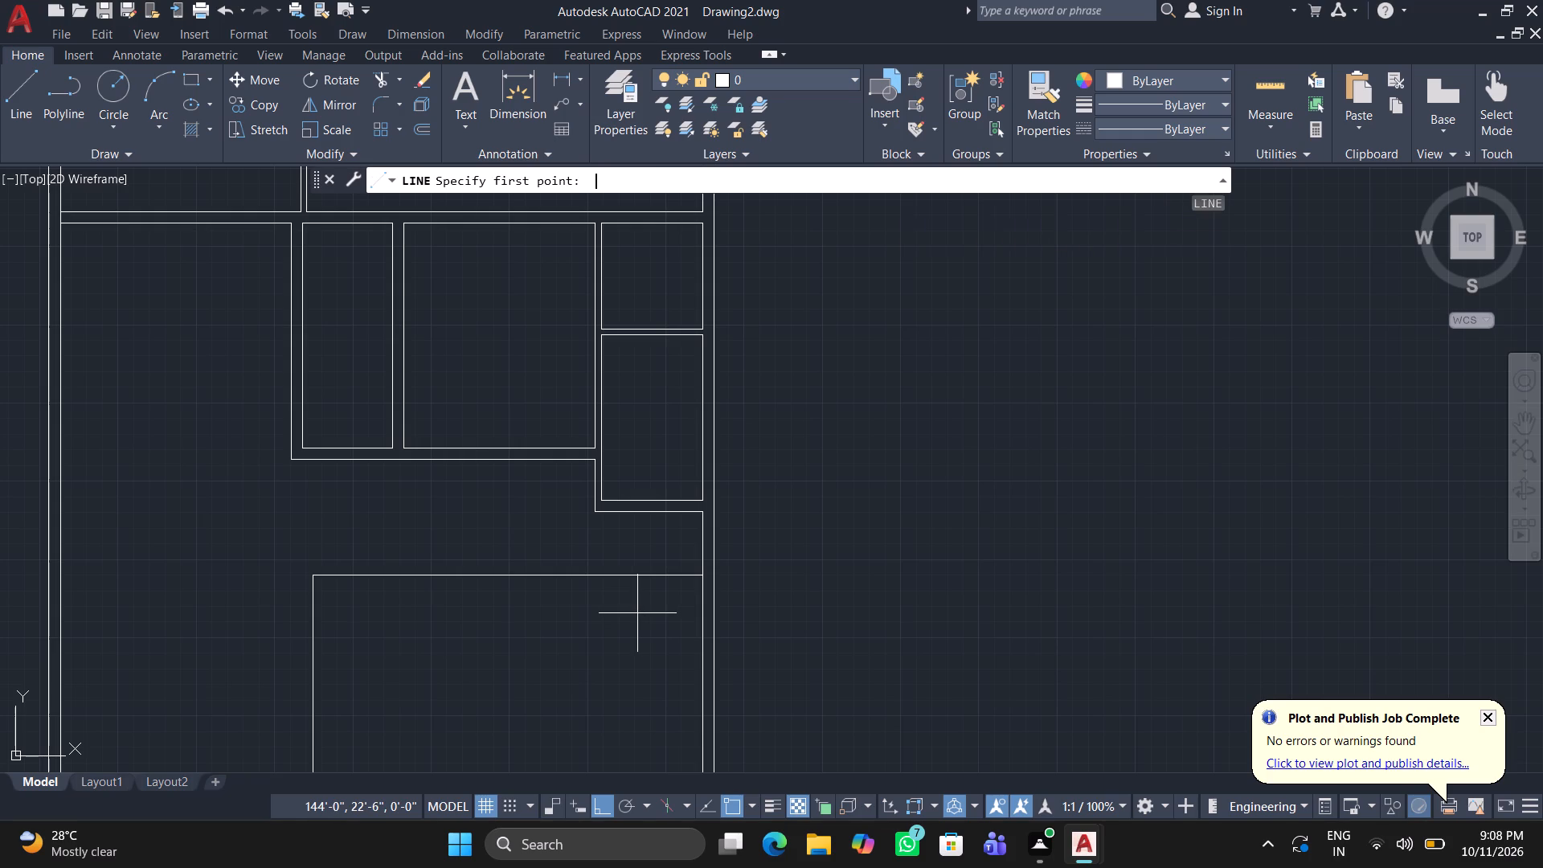
pyautogui.scroll(2, 705, 584)
pyautogui.moveTo(694, 567); pyautogui.dragTo(679, 567)
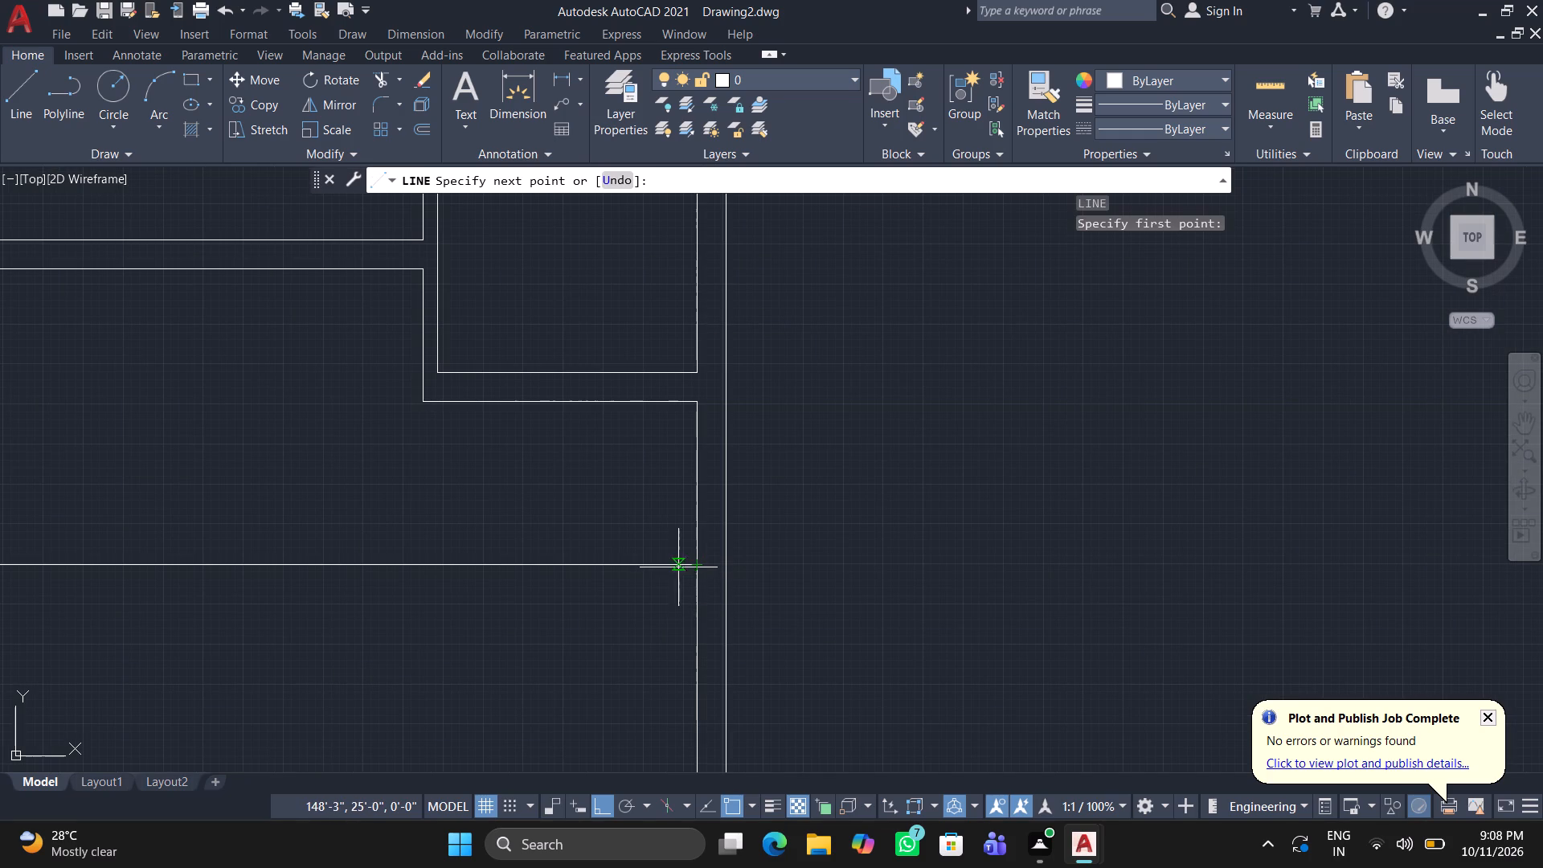
pyautogui.moveTo(669, 571); pyautogui.dragTo(672, 589)
pyautogui.scroll(-1, 665, 682)
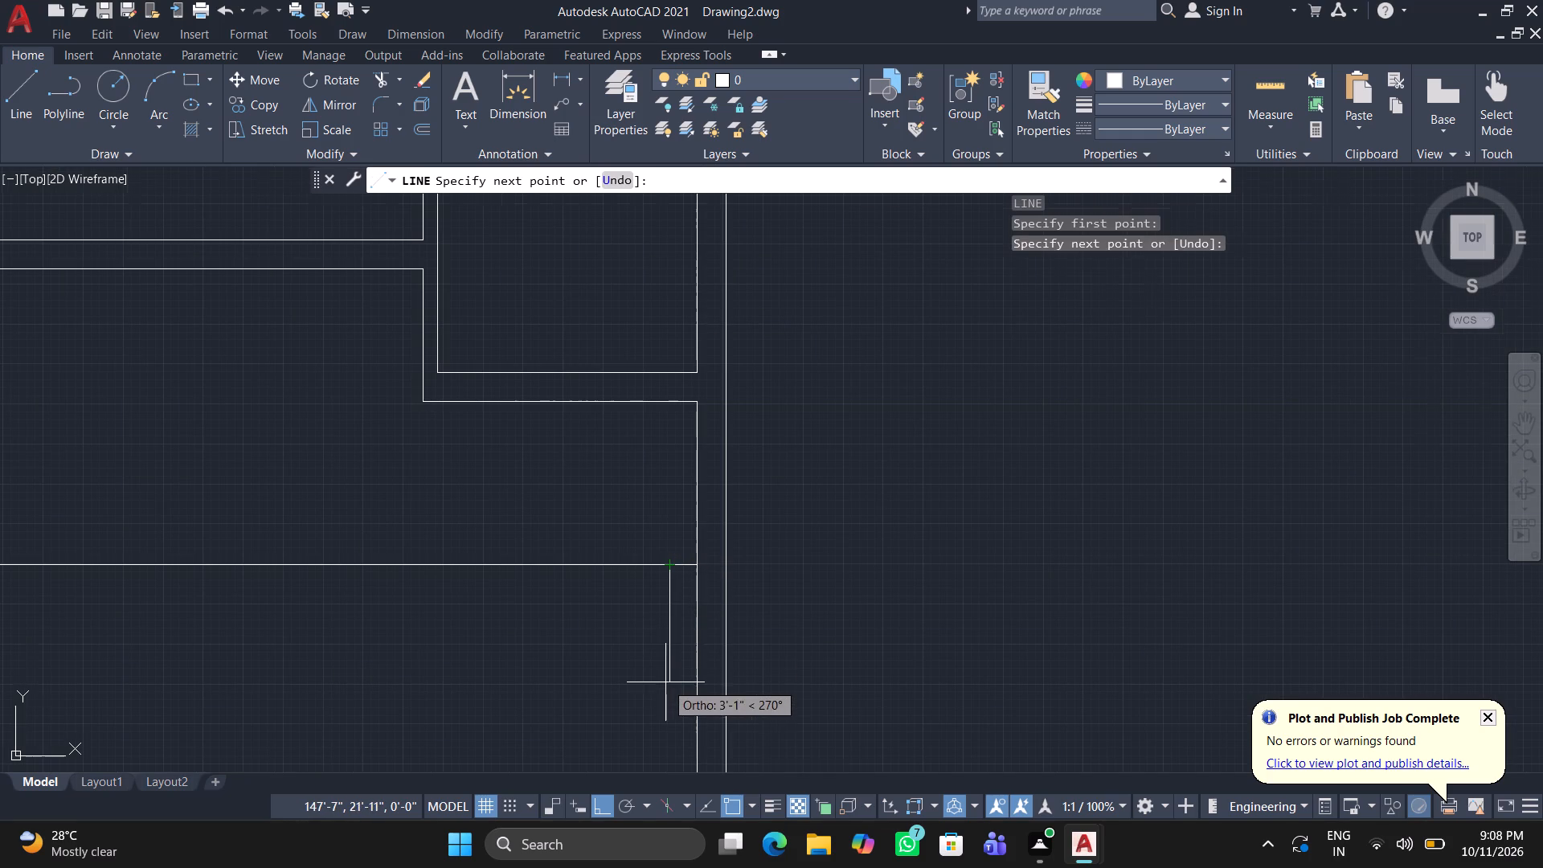
pyautogui.moveTo(665, 682); pyautogui.dragTo(528, 258, button='middle')
pyautogui.scroll(3, 518, 473)
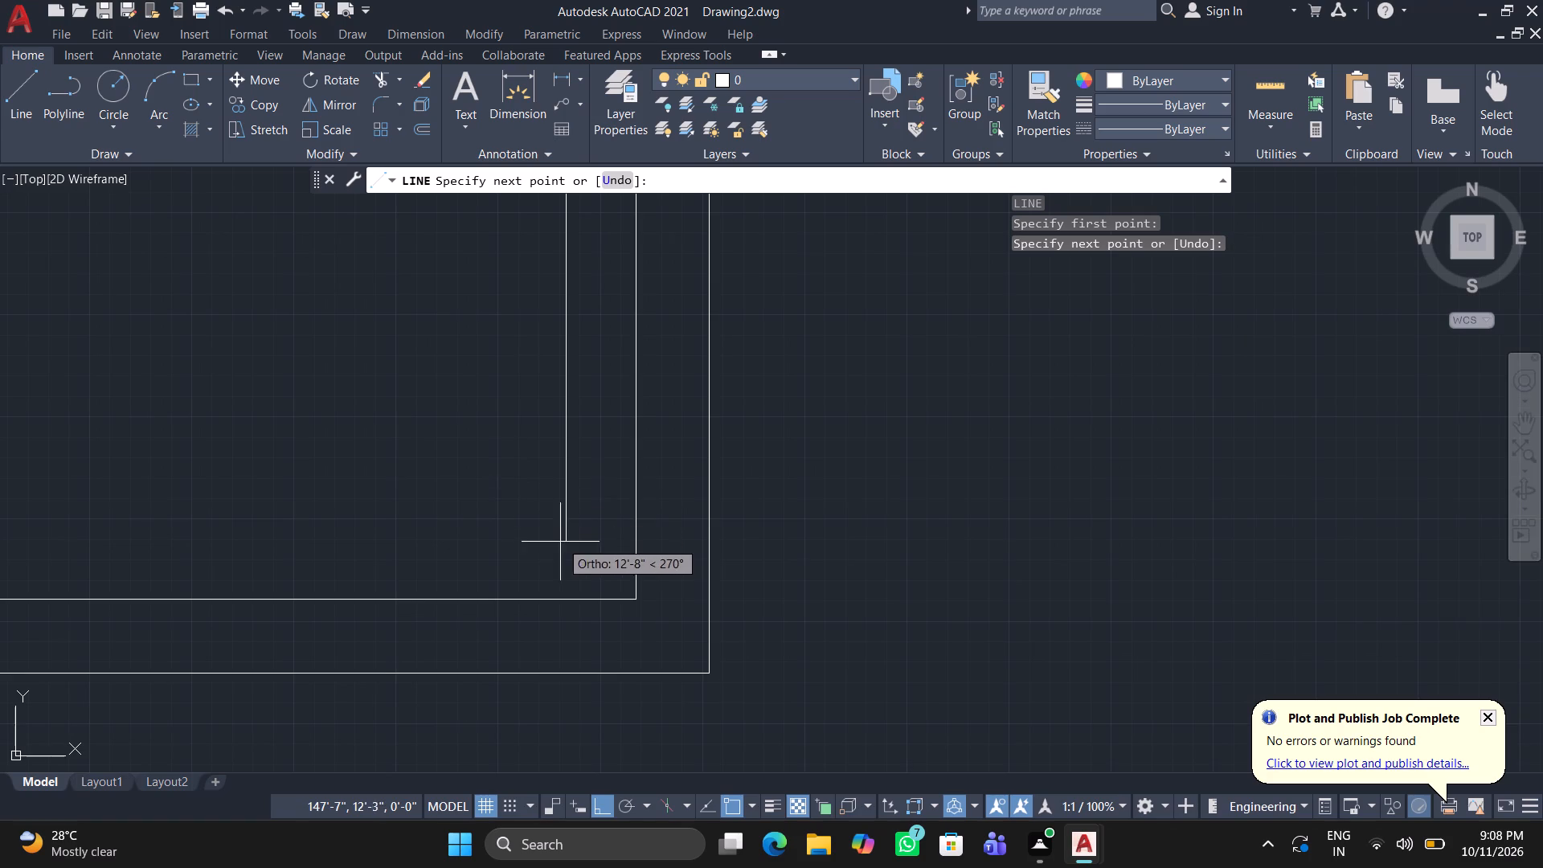
pyautogui.click(564, 601)
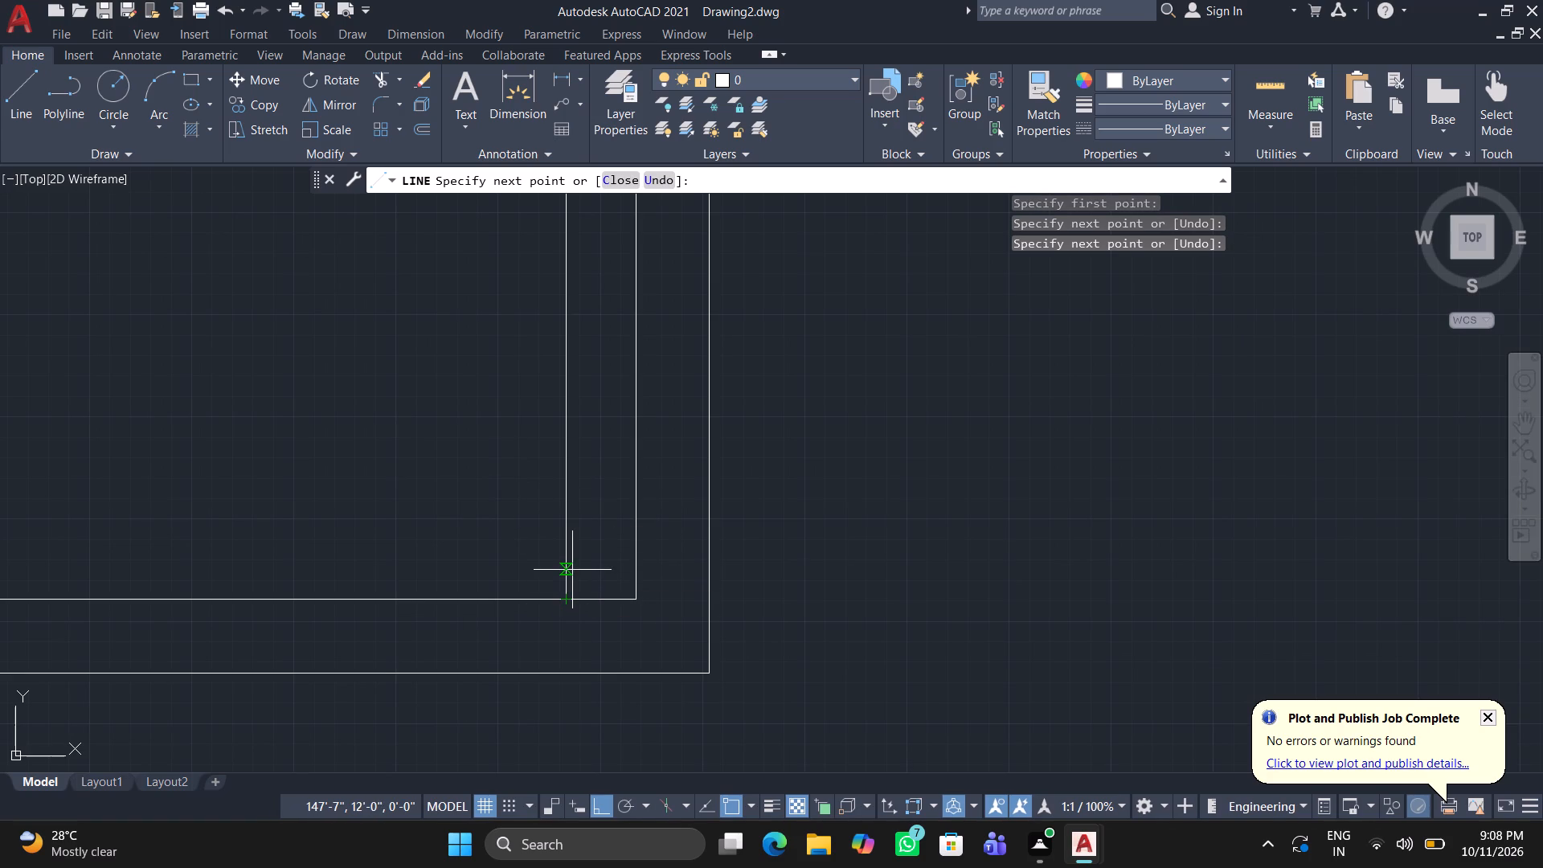
# Continue with a horizontal line at Y 12'-0" from the new vertical line across to the rectangle's left side.
pyautogui.click(572, 570)
pyautogui.scroll(-1, 308, 544)
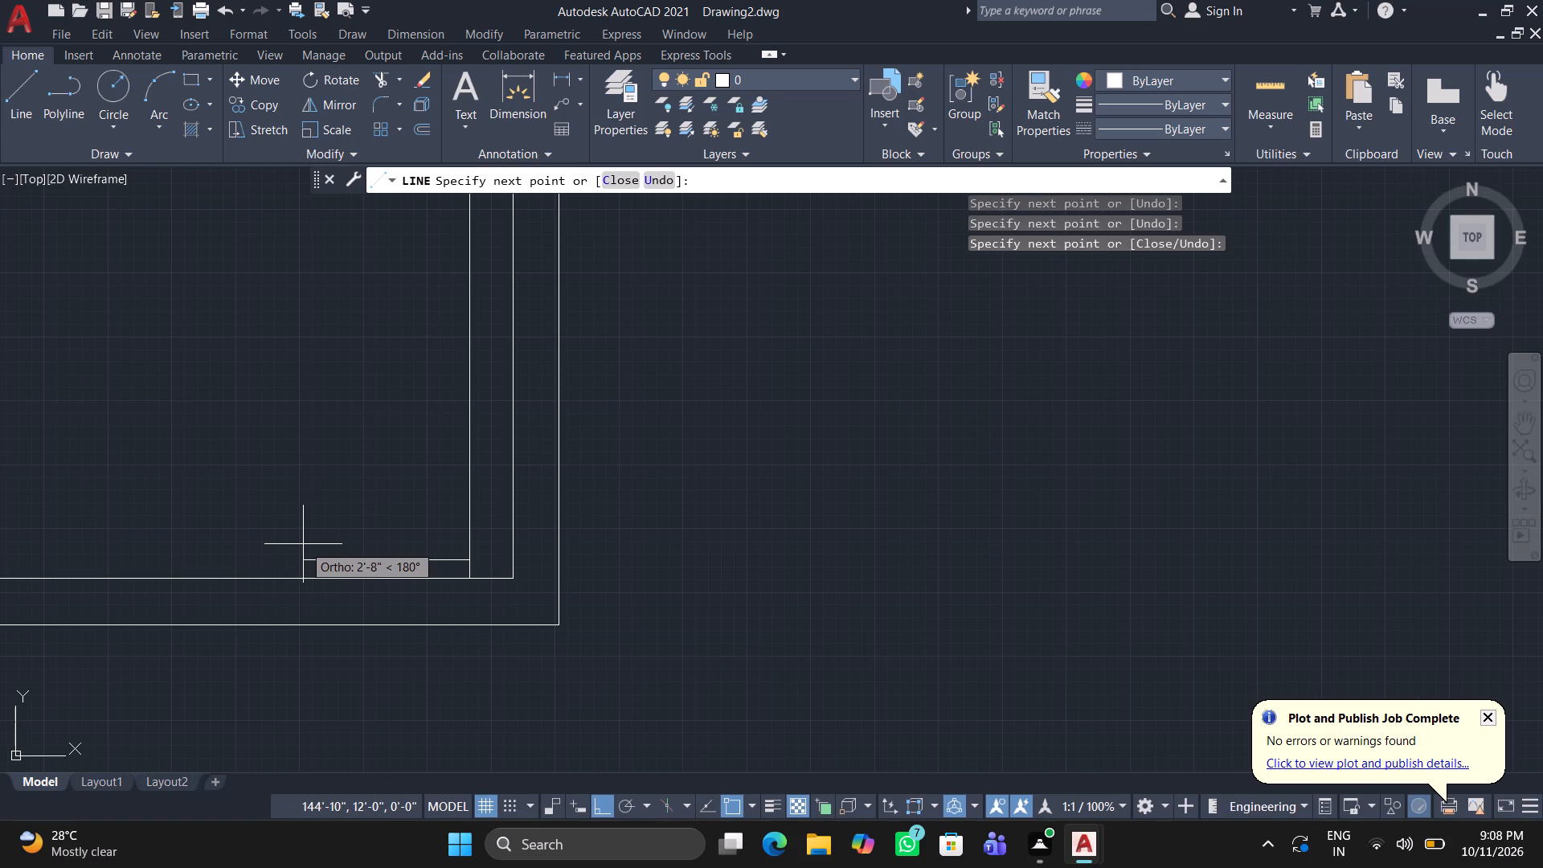
pyautogui.scroll(-2, 303, 544)
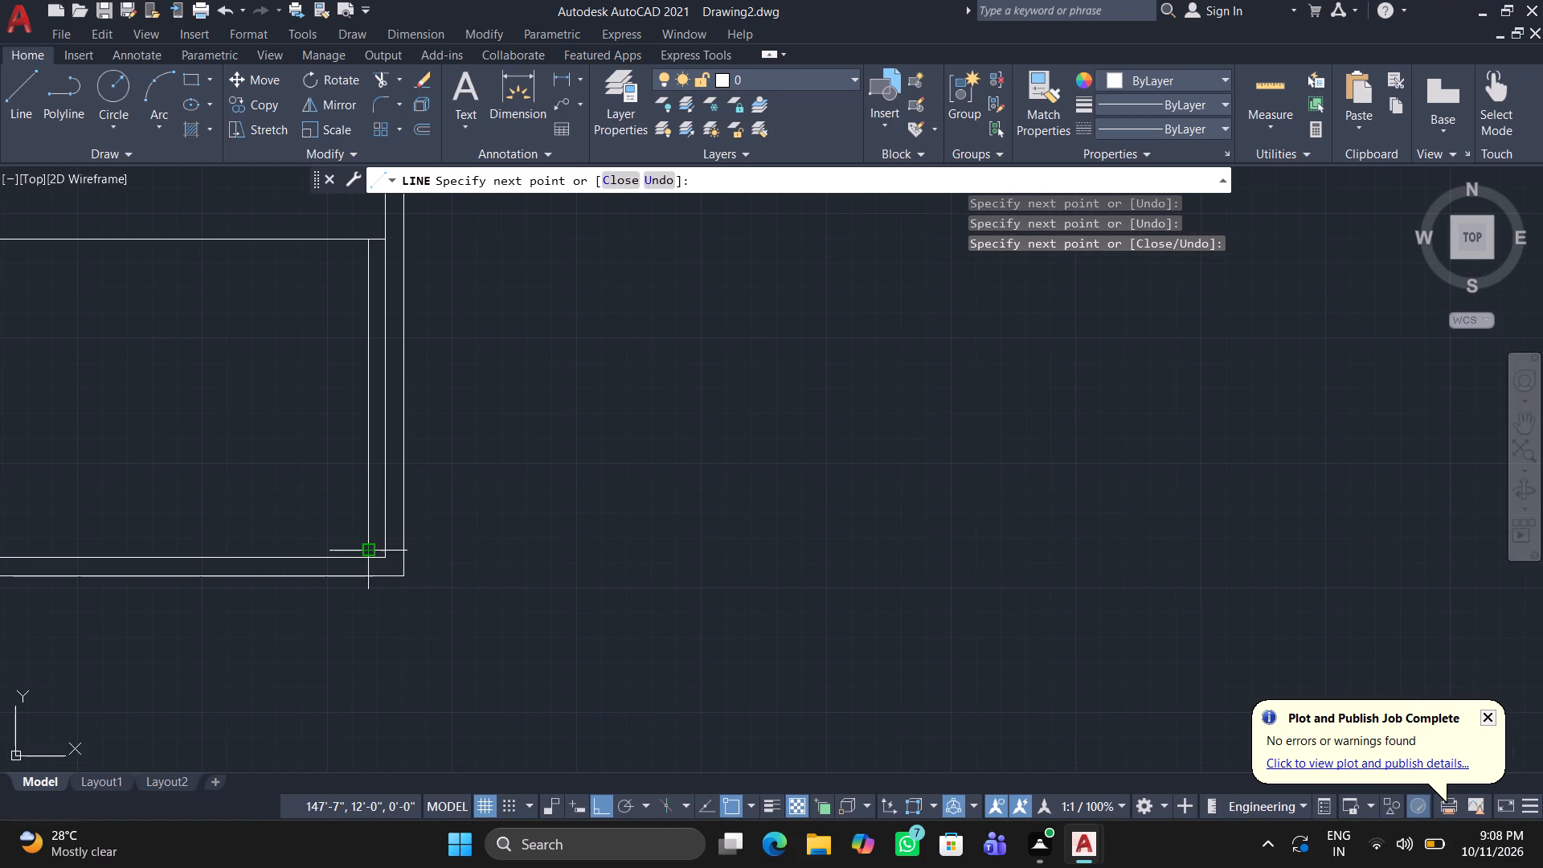
pyautogui.moveTo(137, 526); pyautogui.dragTo(672, 528, button='middle')
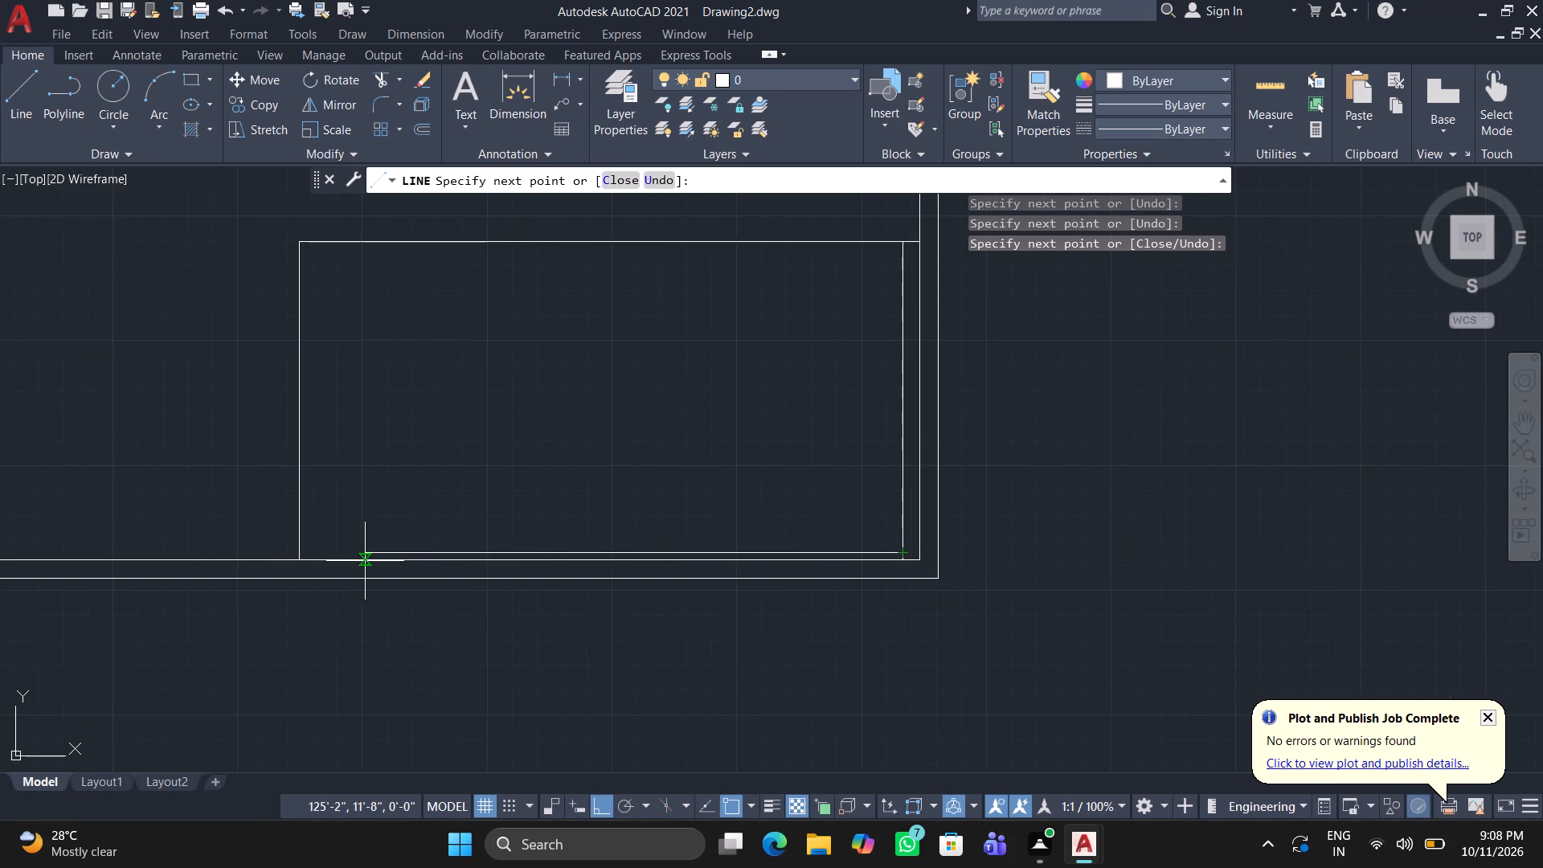
pyautogui.scroll(2, 333, 551)
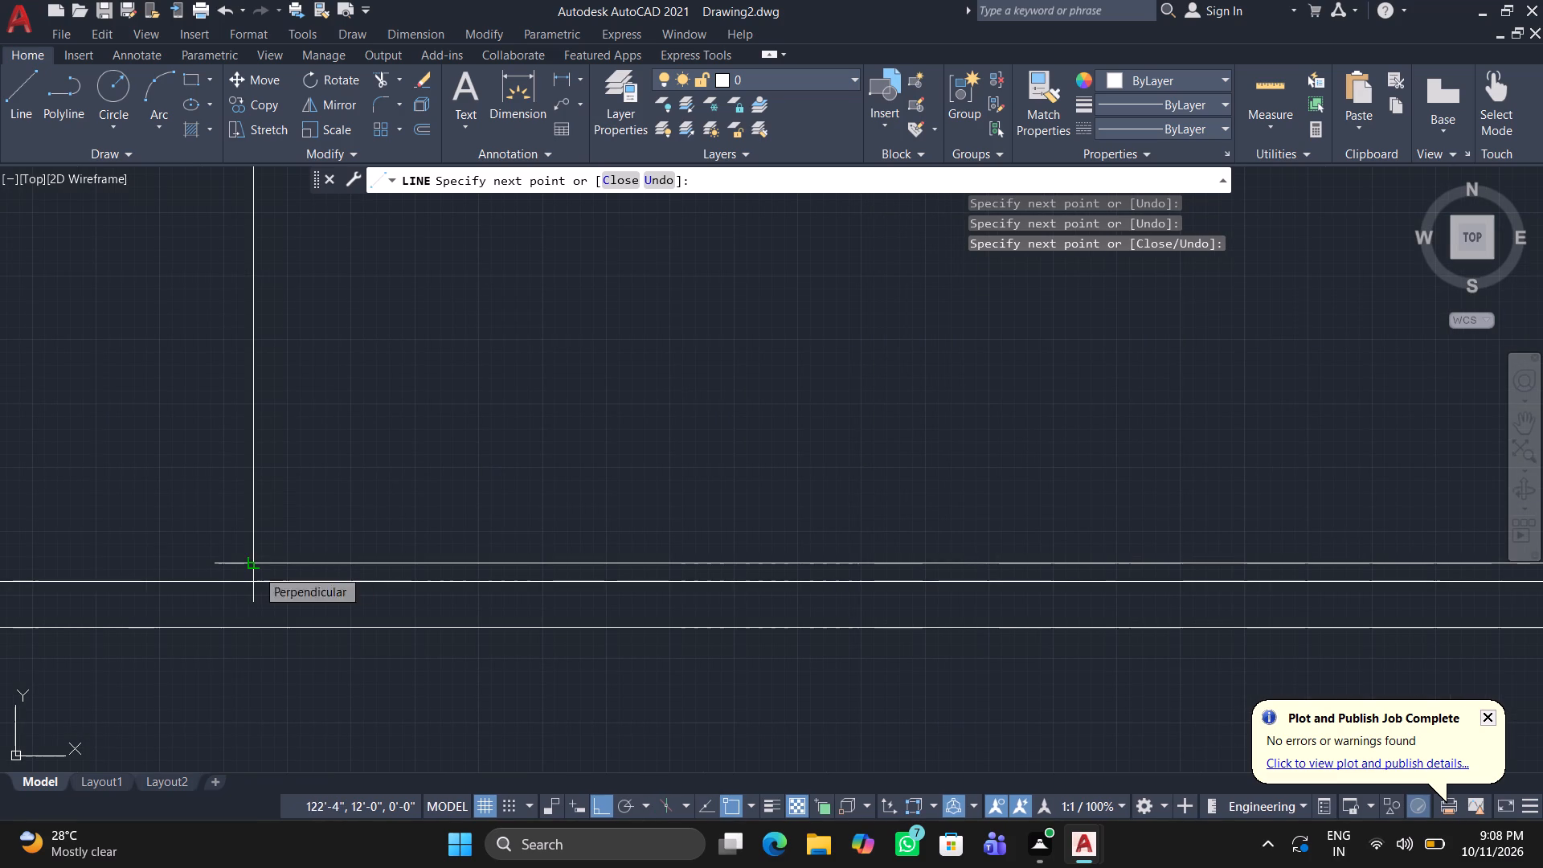
pyautogui.click(256, 569)
pyautogui.press('Return')
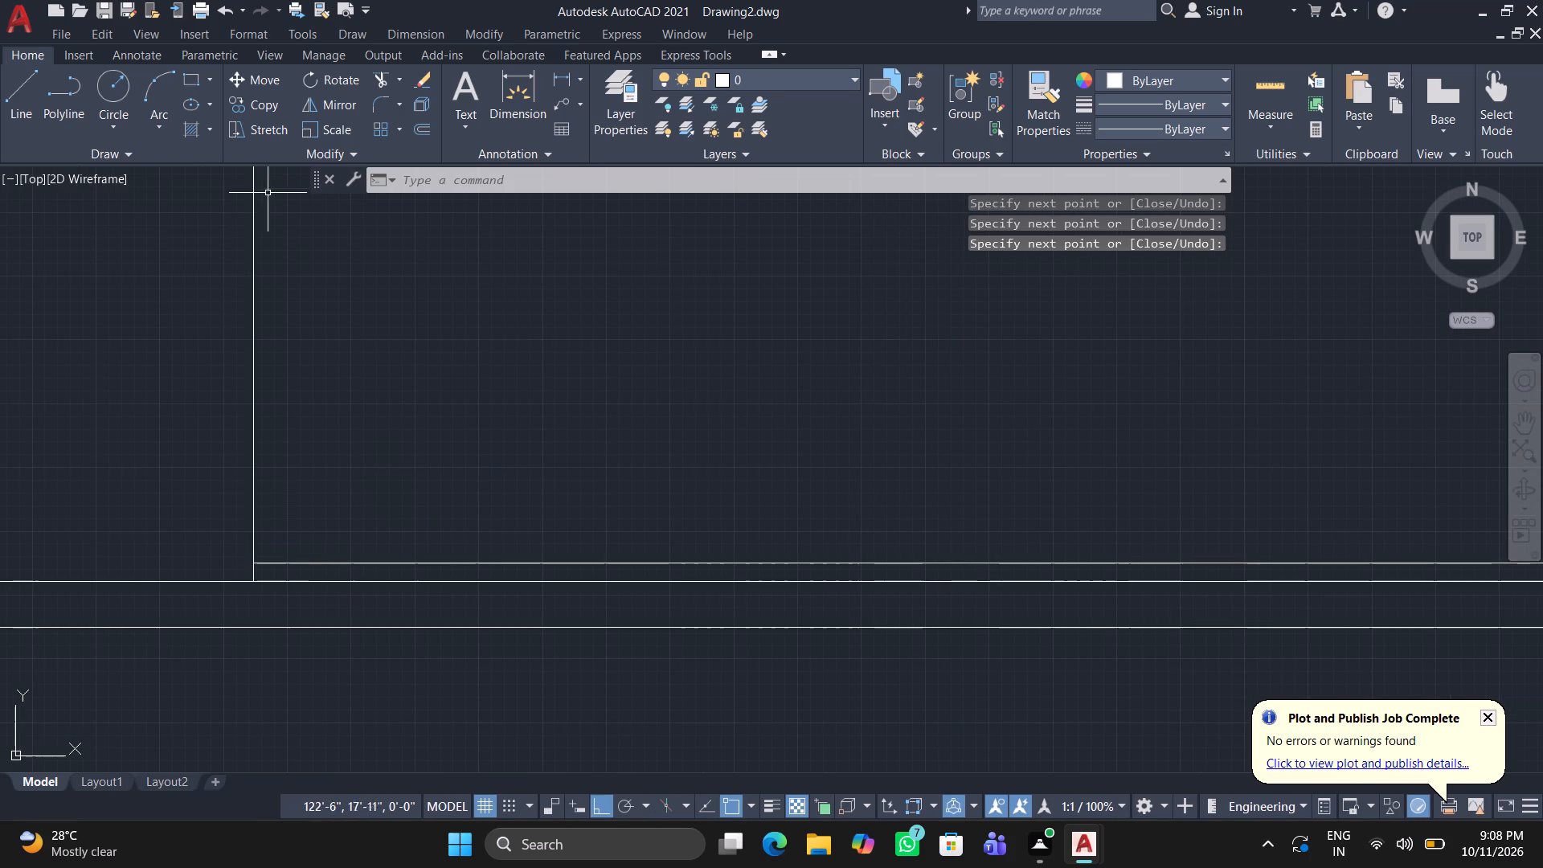
# Trim the left side's stub below the new horizontal line at the rectangle's lower-left corner.
pyautogui.click(380, 76)
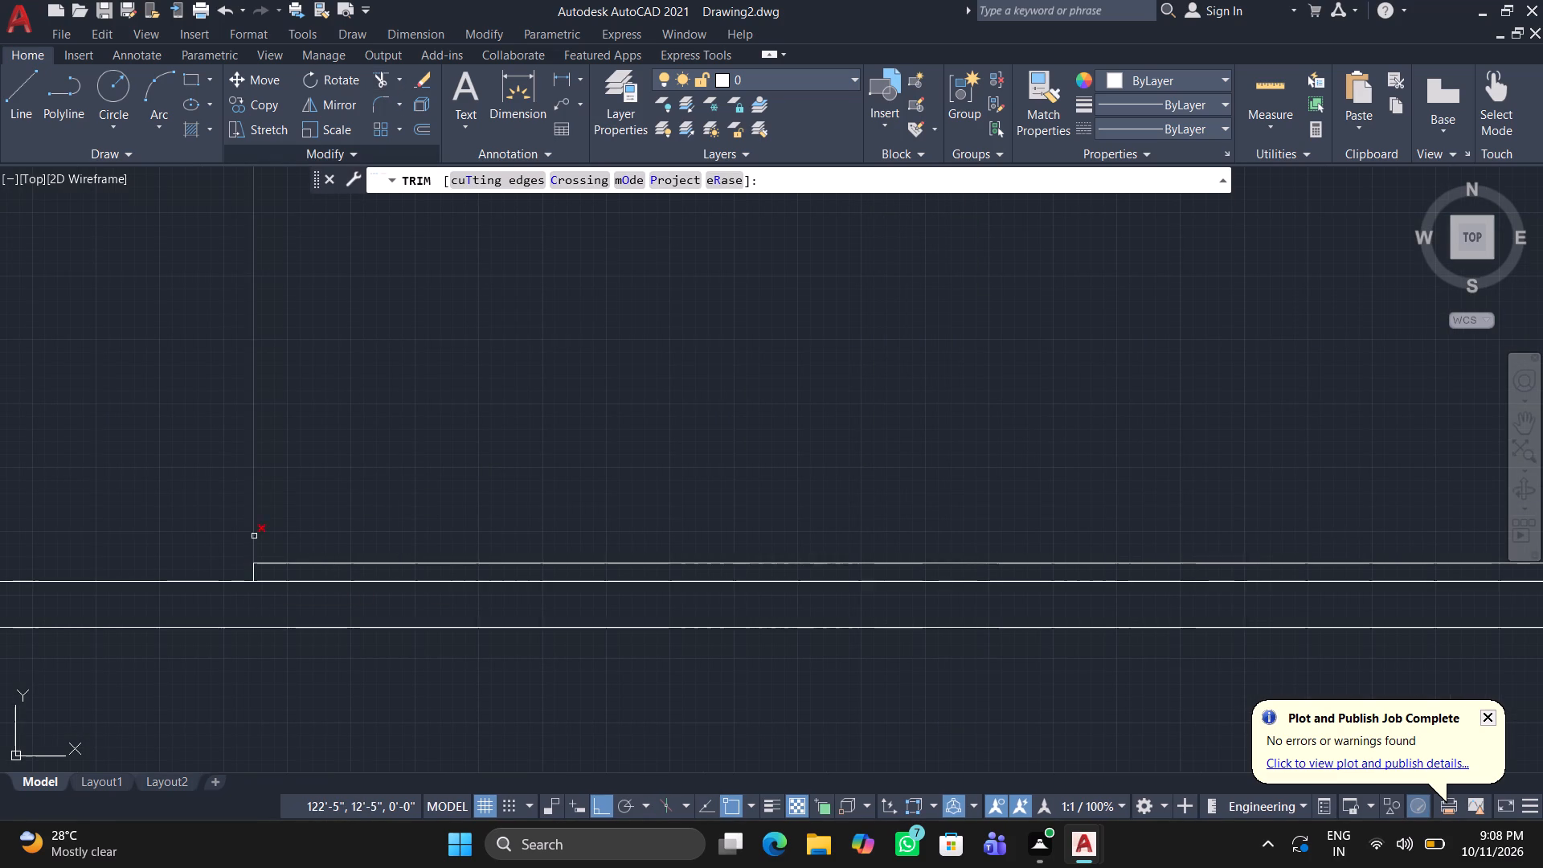
pyautogui.scroll(3, 253, 560)
pyautogui.click(249, 593)
pyautogui.scroll(-3, 384, 571)
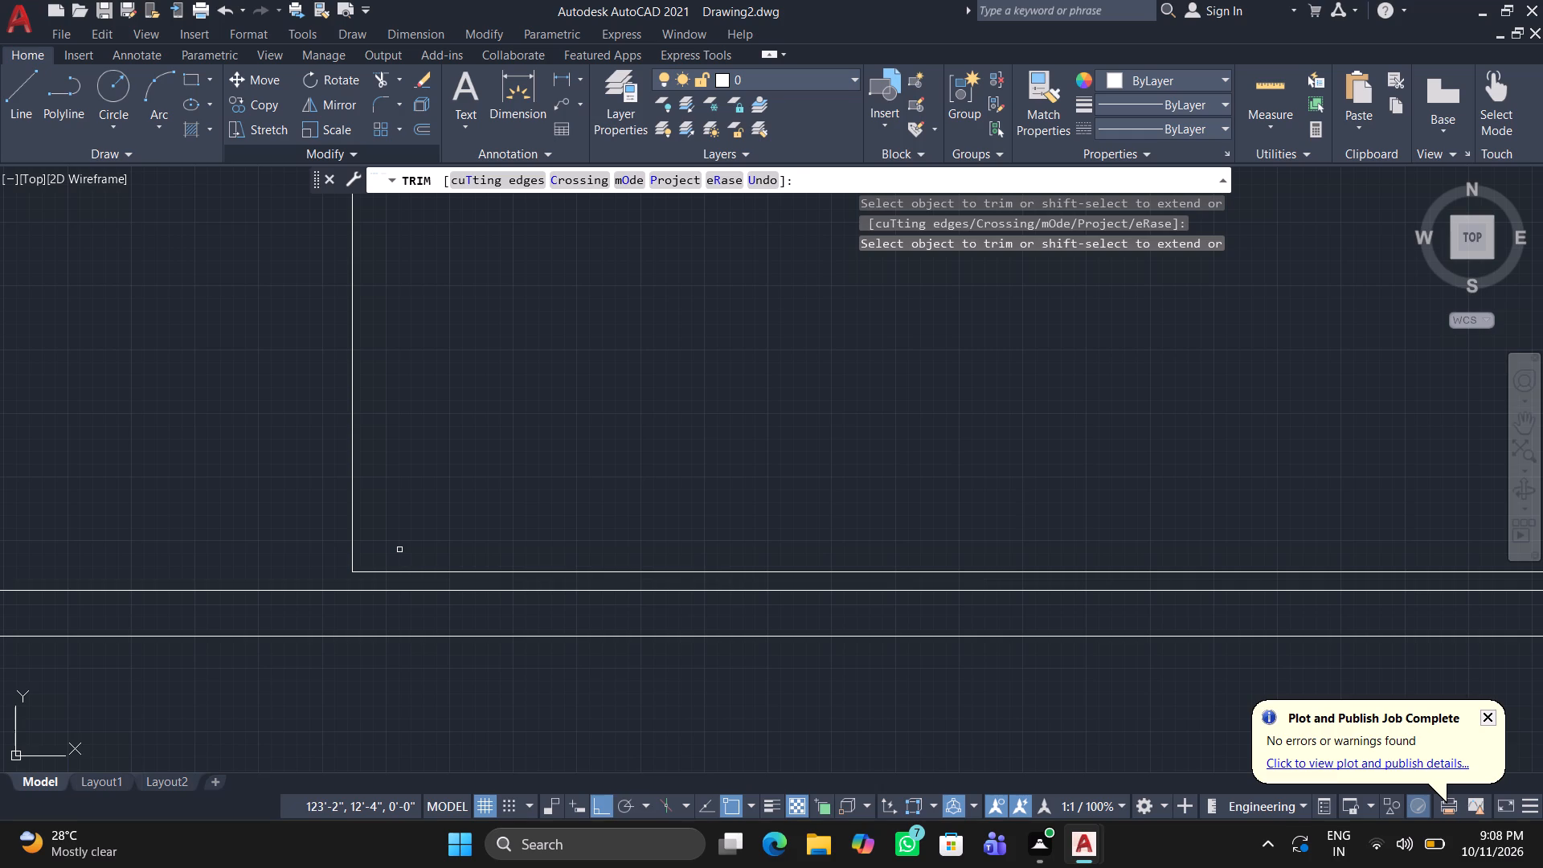
# Trim the top line's overhang between the rectangle's right side and the right wall's inner face.
pyautogui.scroll(-3, 399, 551)
pyautogui.moveTo(486, 517); pyautogui.dragTo(341, 570, button='middle')
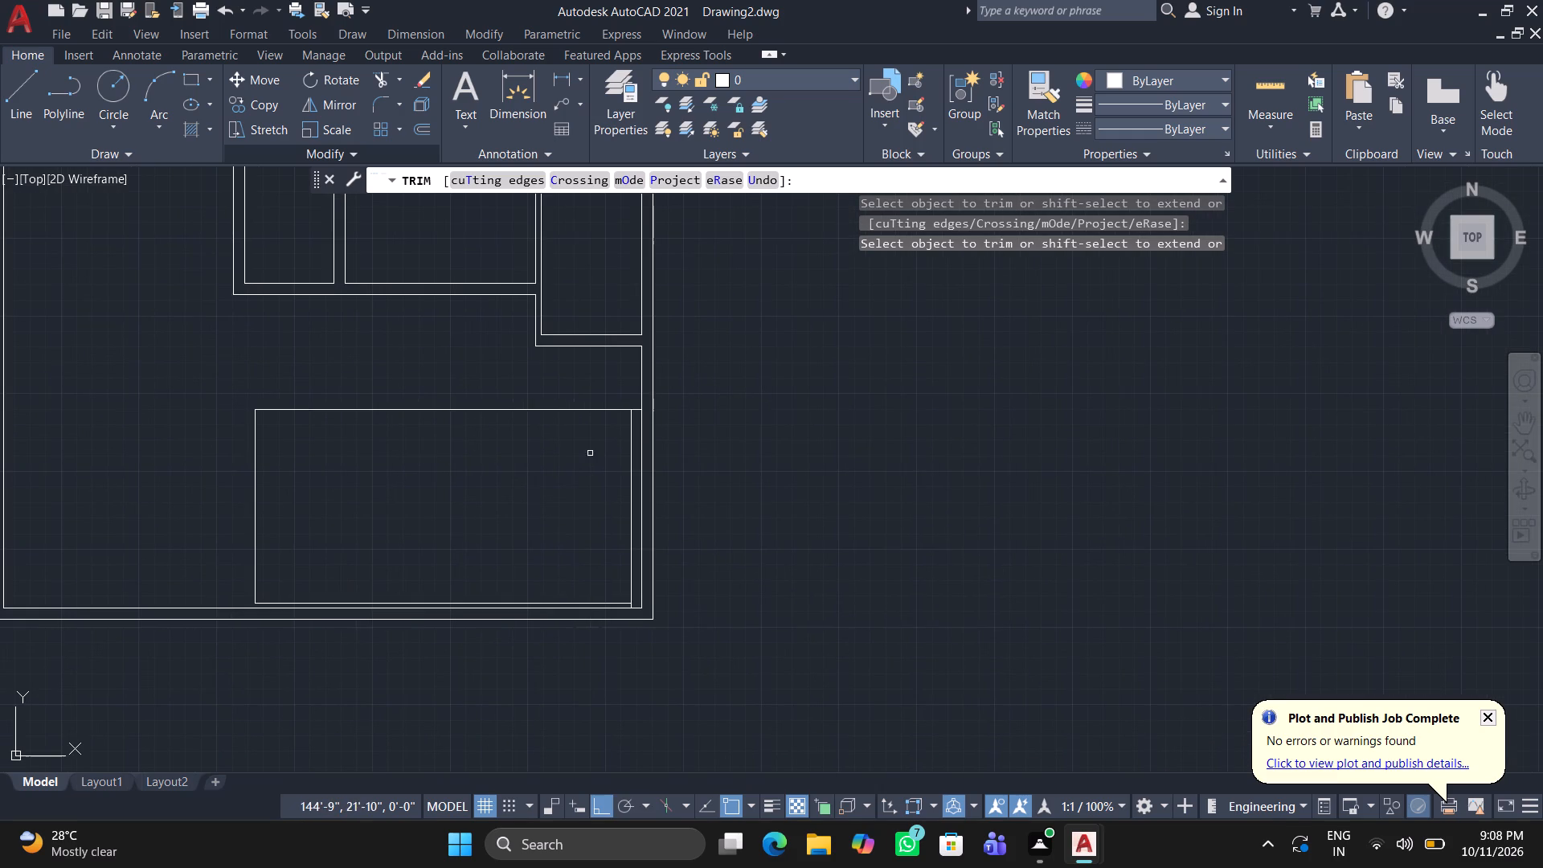
pyautogui.scroll(3, 658, 394)
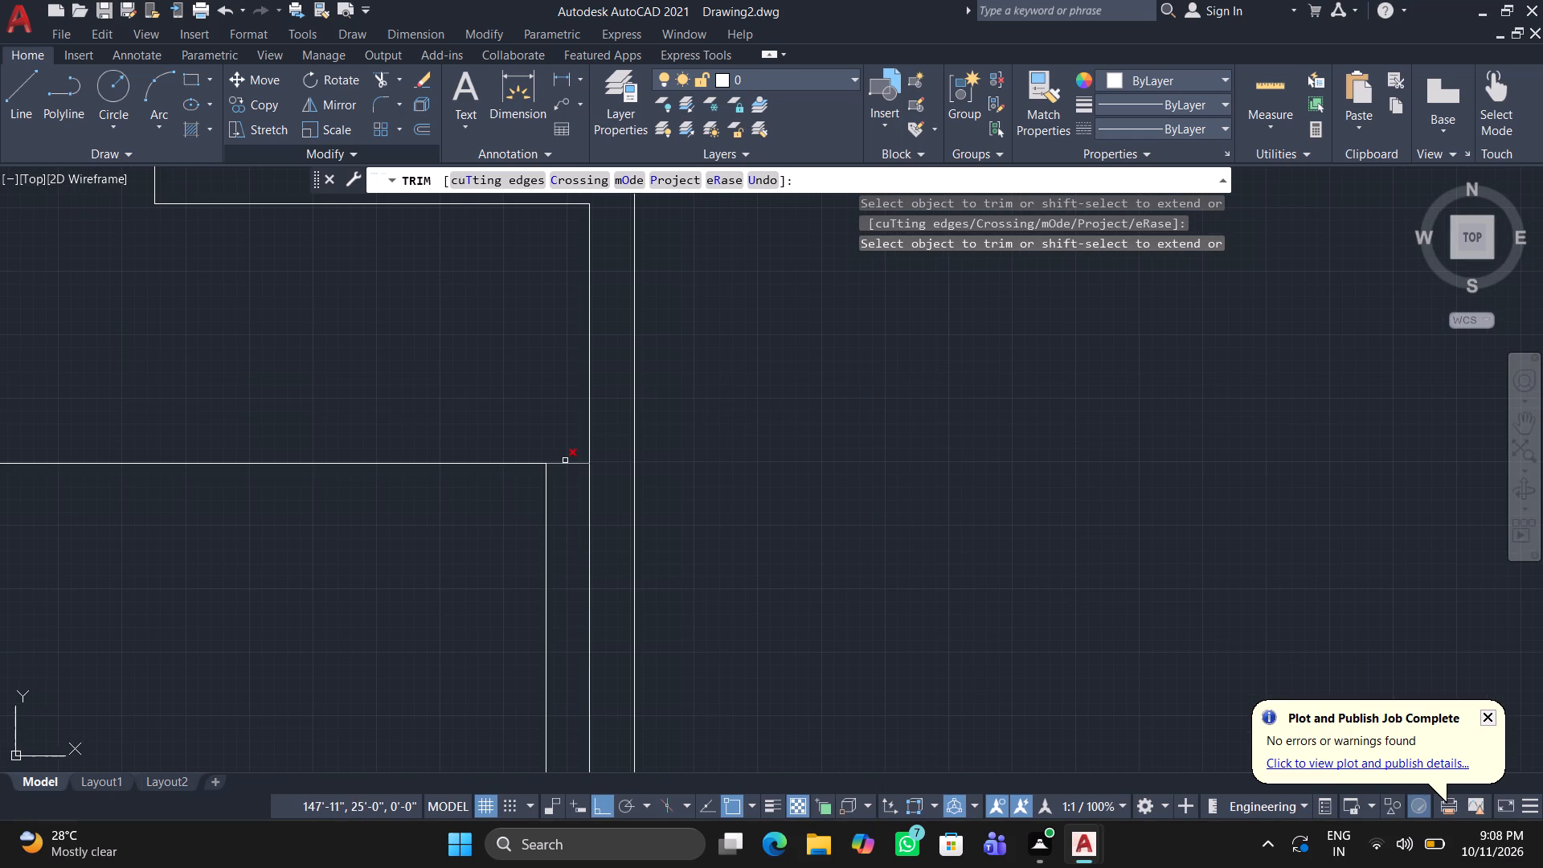
pyautogui.click(565, 465)
pyautogui.click(565, 465)
pyautogui.moveTo(559, 448); pyautogui.dragTo(557, 439)
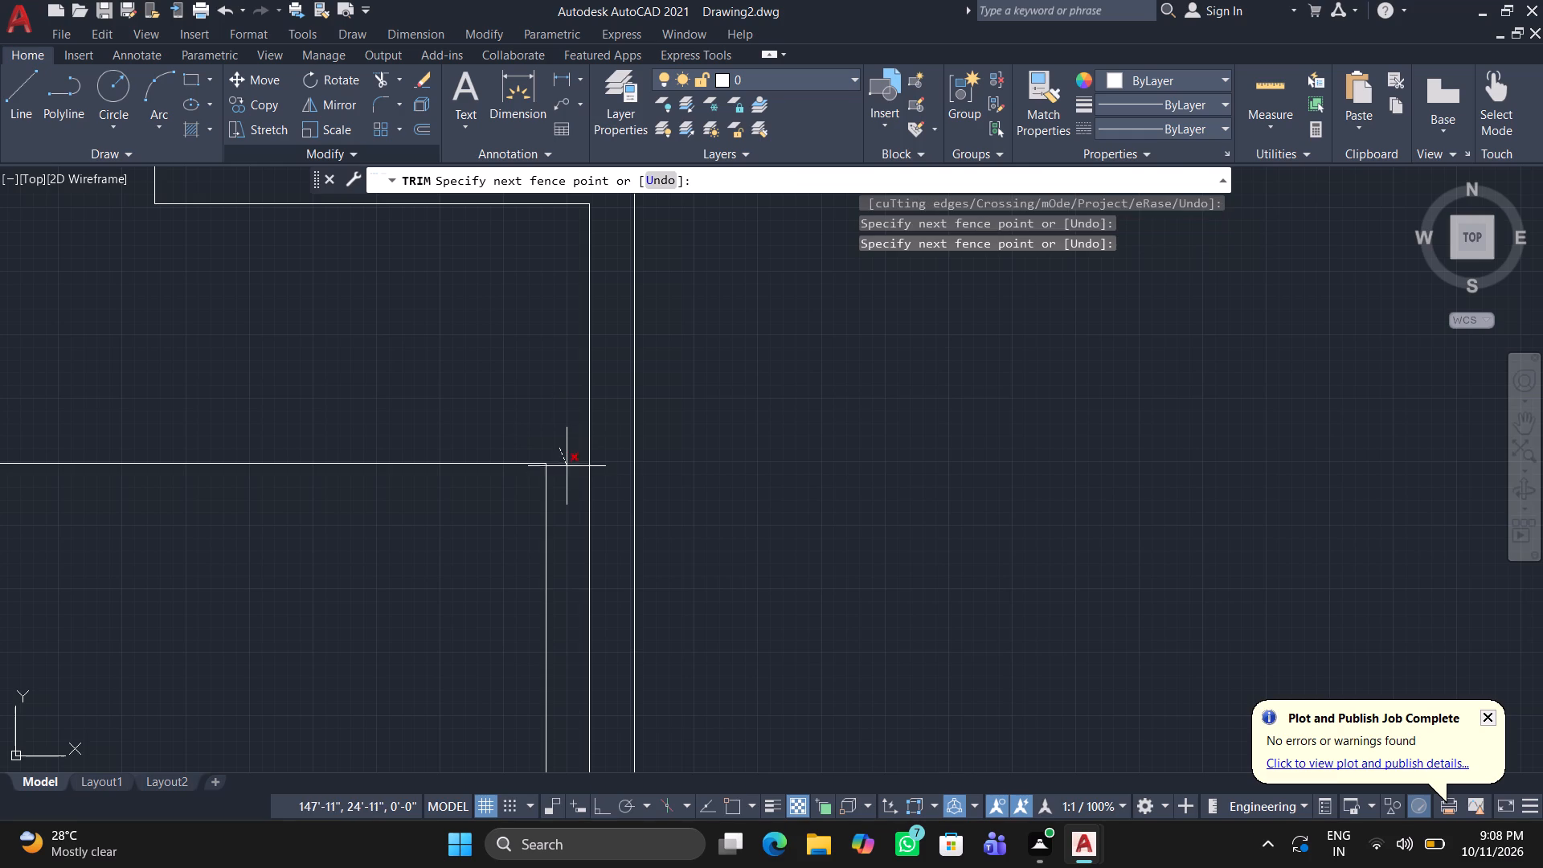
pyautogui.click(567, 501)
# Trim the right side's stub below the horizontal line at the rectangle's lower-right corner.
pyautogui.scroll(-3, 567, 501)
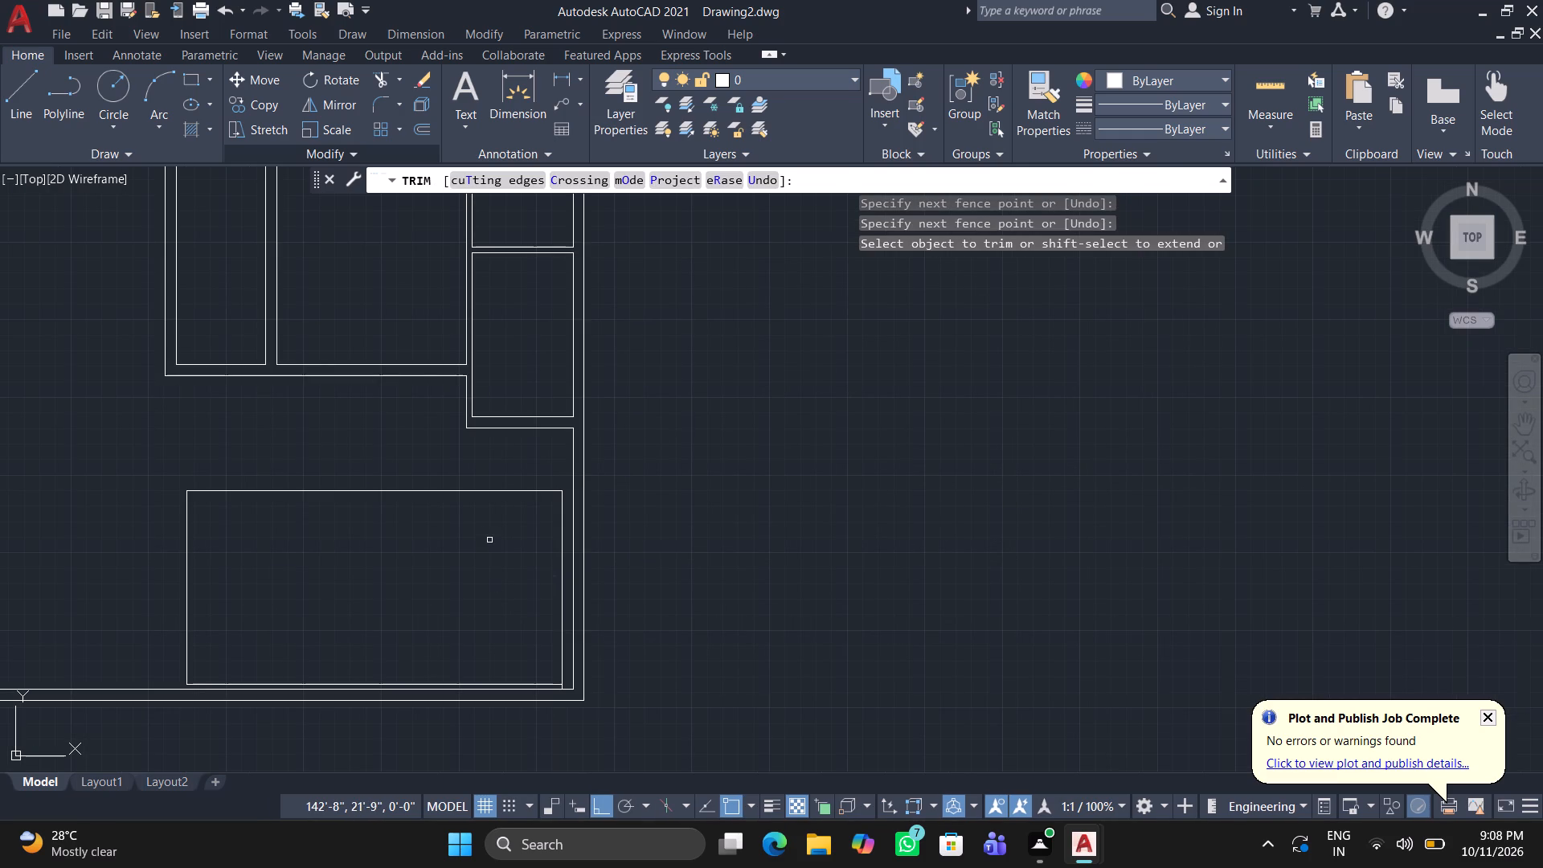
pyautogui.middleClick(489, 540)
pyautogui.moveTo(489, 540); pyautogui.dragTo(480, 465, button='middle')
pyautogui.scroll(5, 550, 677)
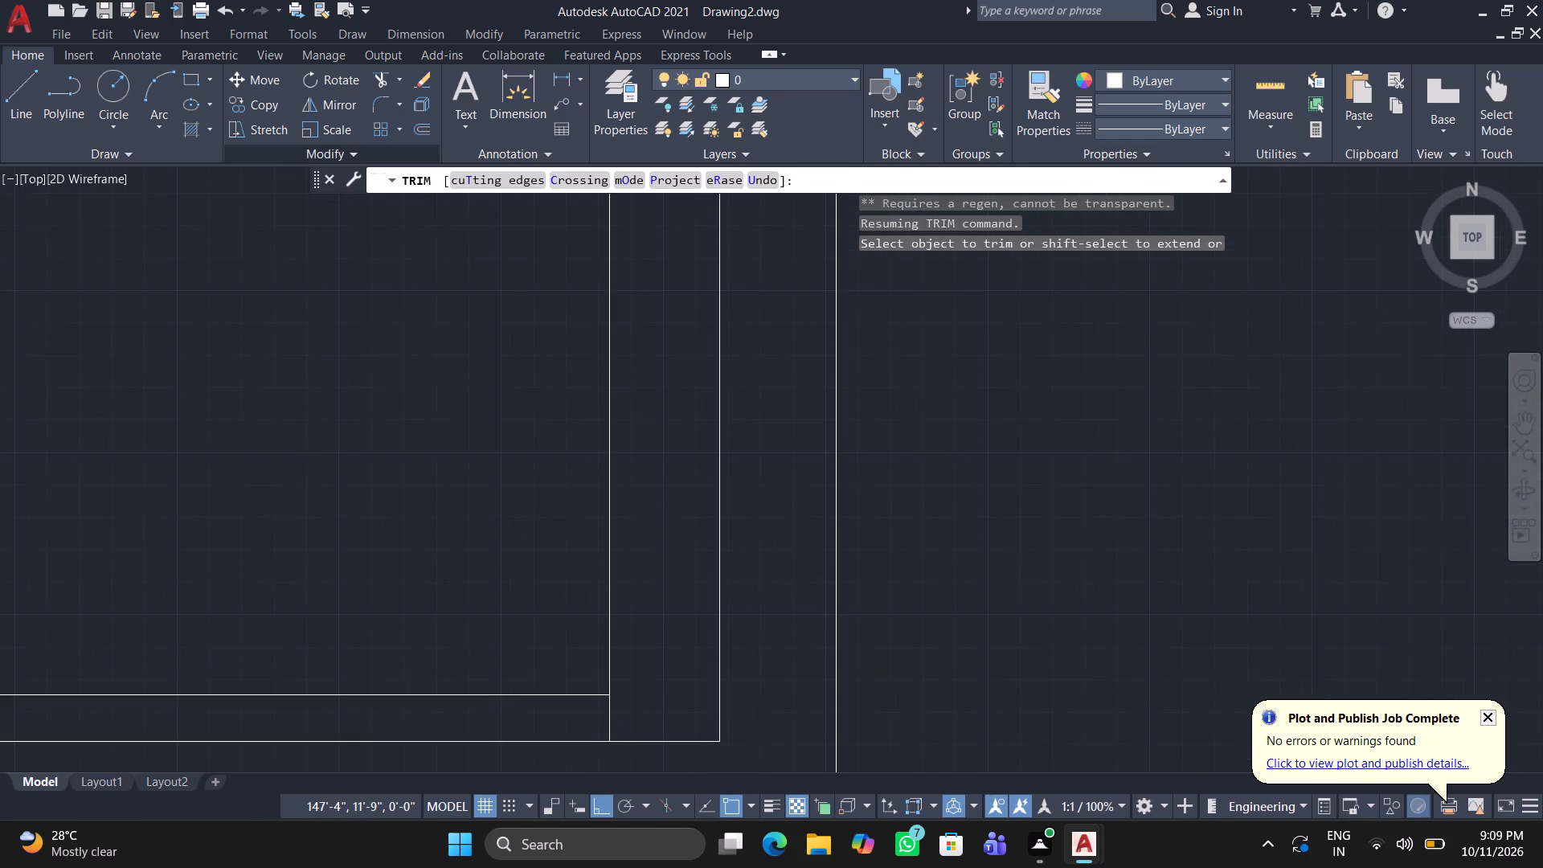
pyautogui.click(604, 709)
pyautogui.click(633, 709)
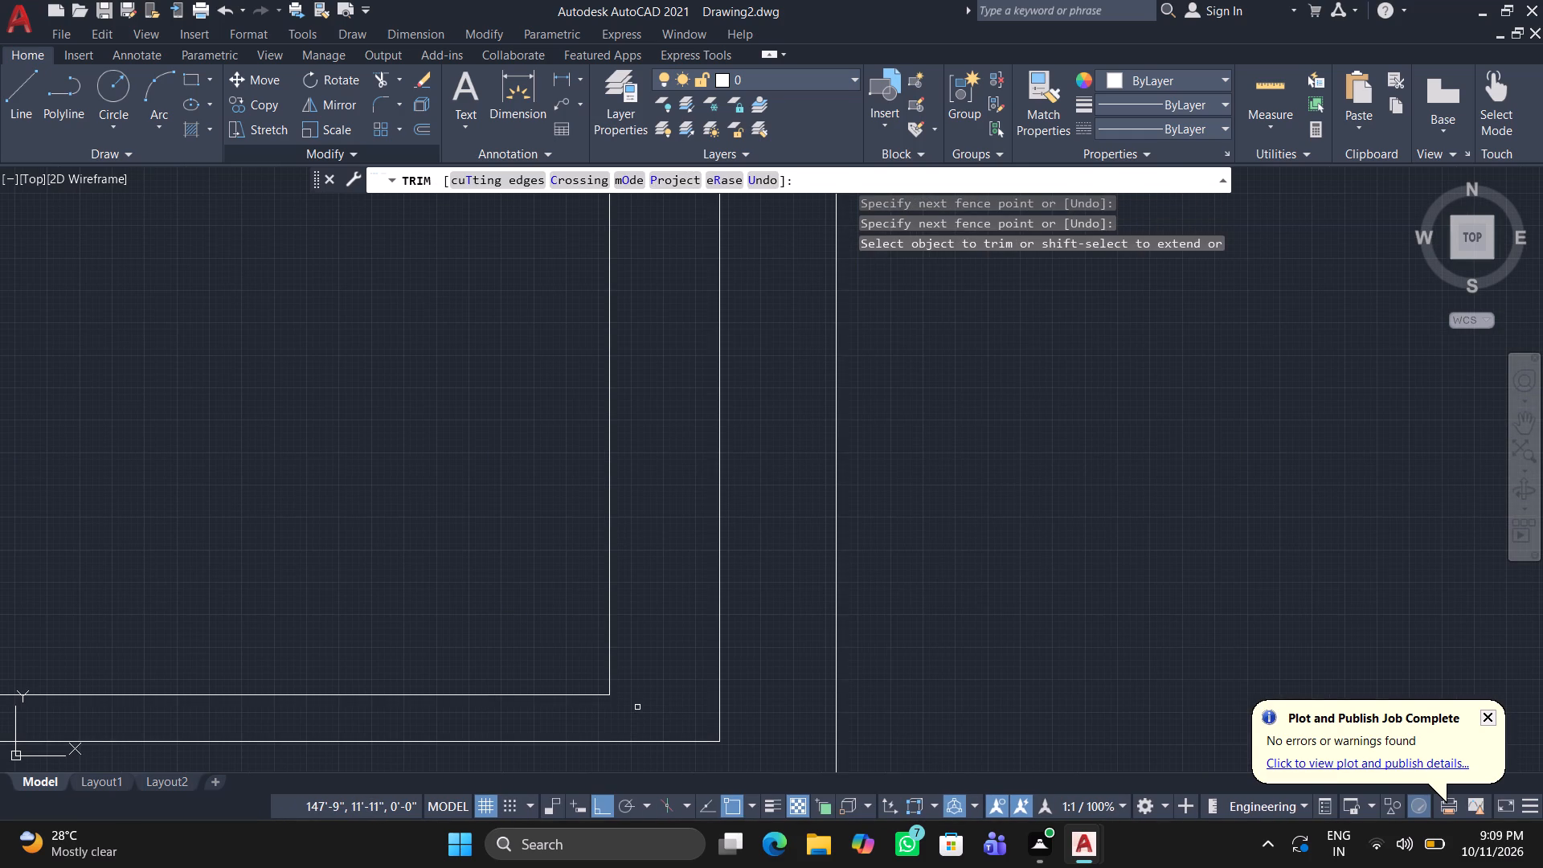
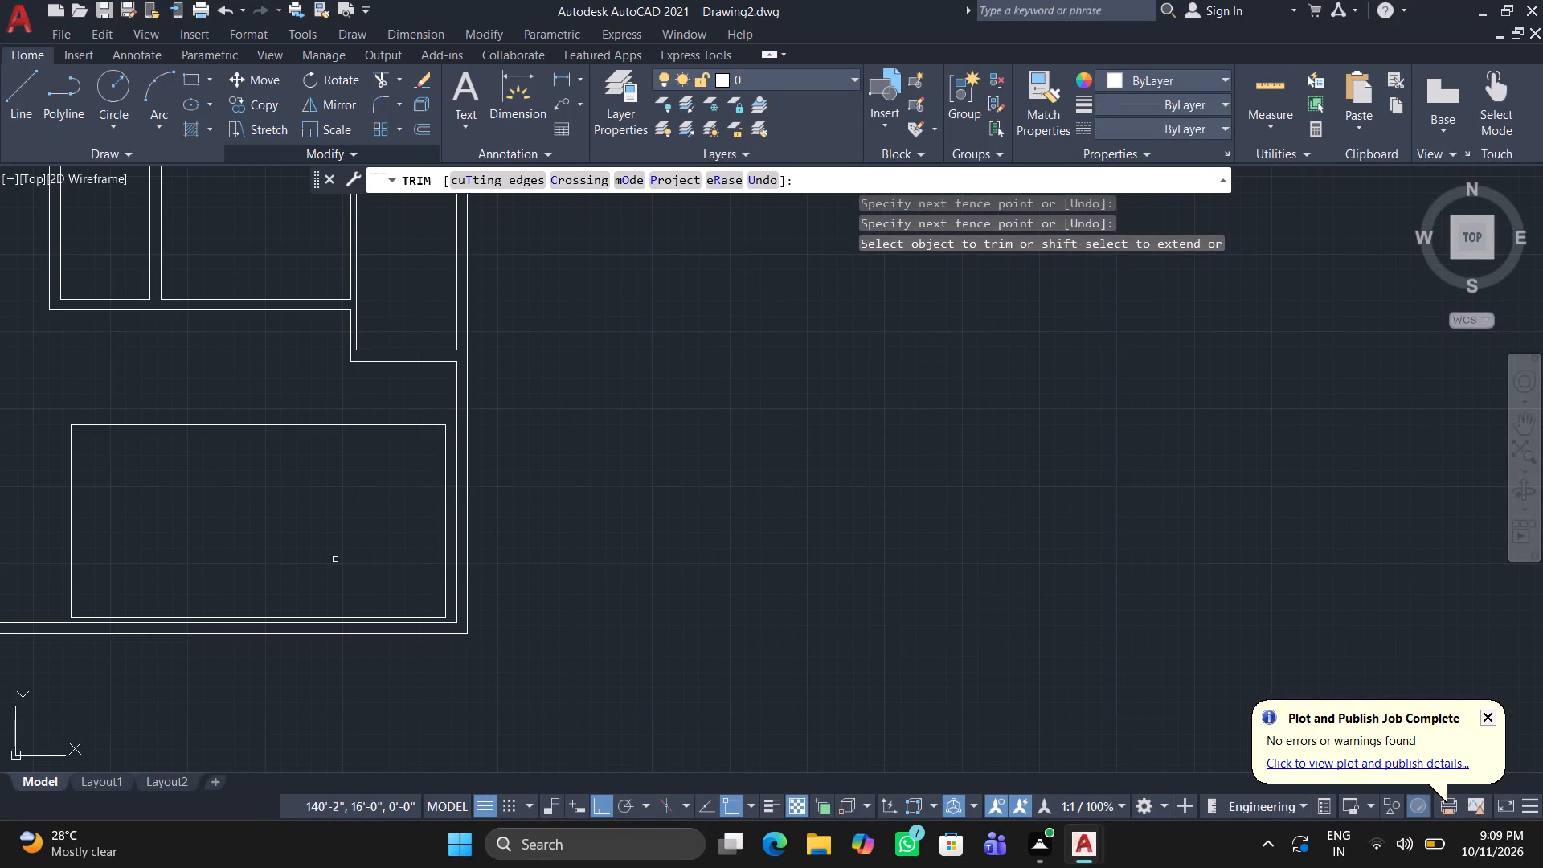
# Draw a horizontal line inside the lower-right rectangle at about Y 22'-2", from its right side to about X 124'-5".
pyautogui.moveTo(335, 559); pyautogui.dragTo(558, 585, button='middle')
pyautogui.press('Return')
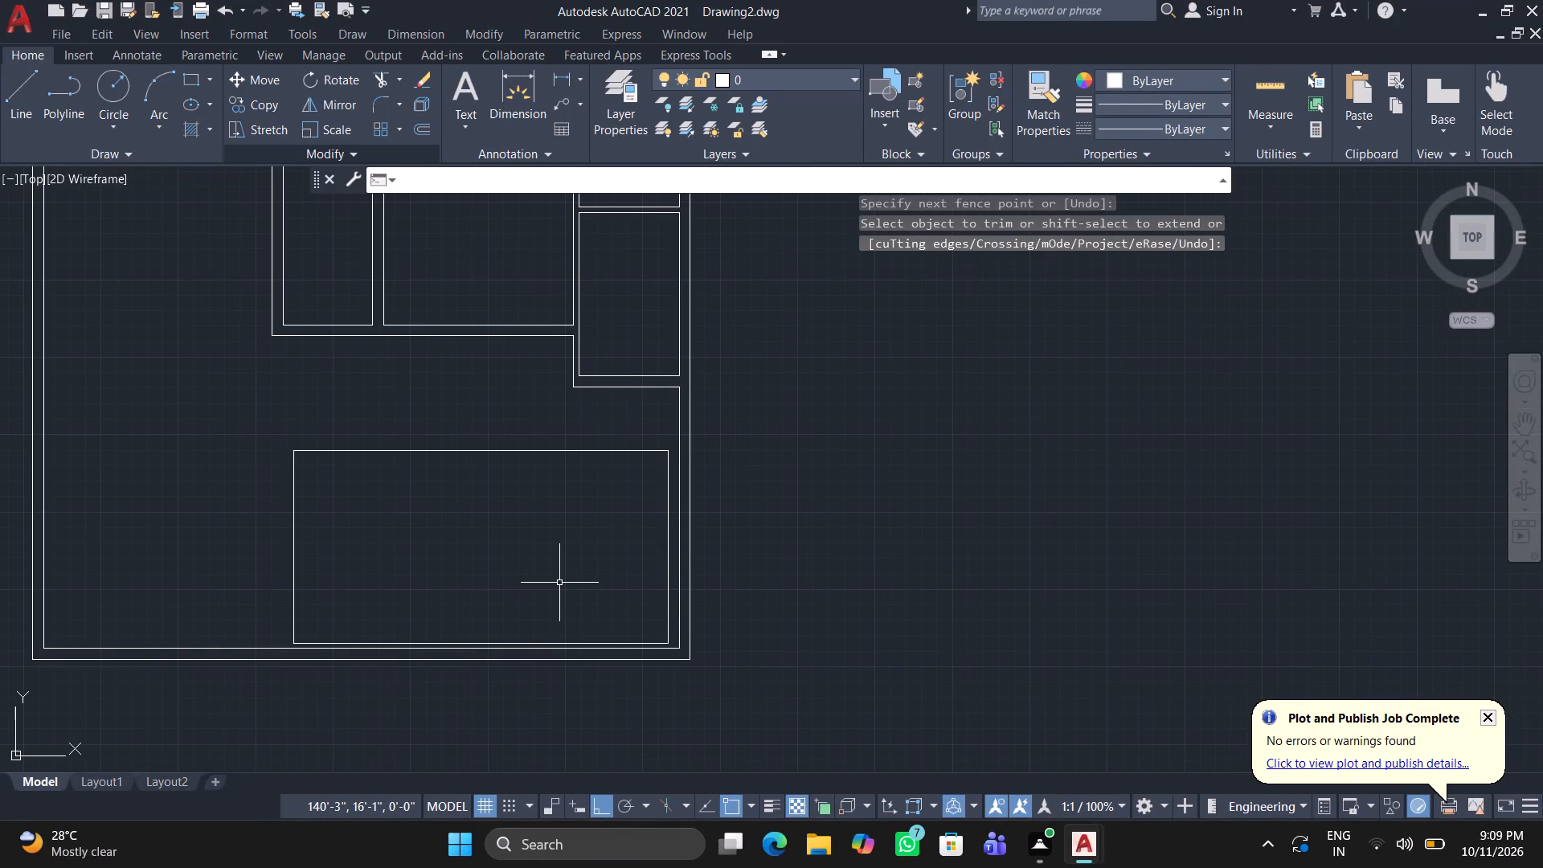
pyautogui.press('l')
pyautogui.press('Return')
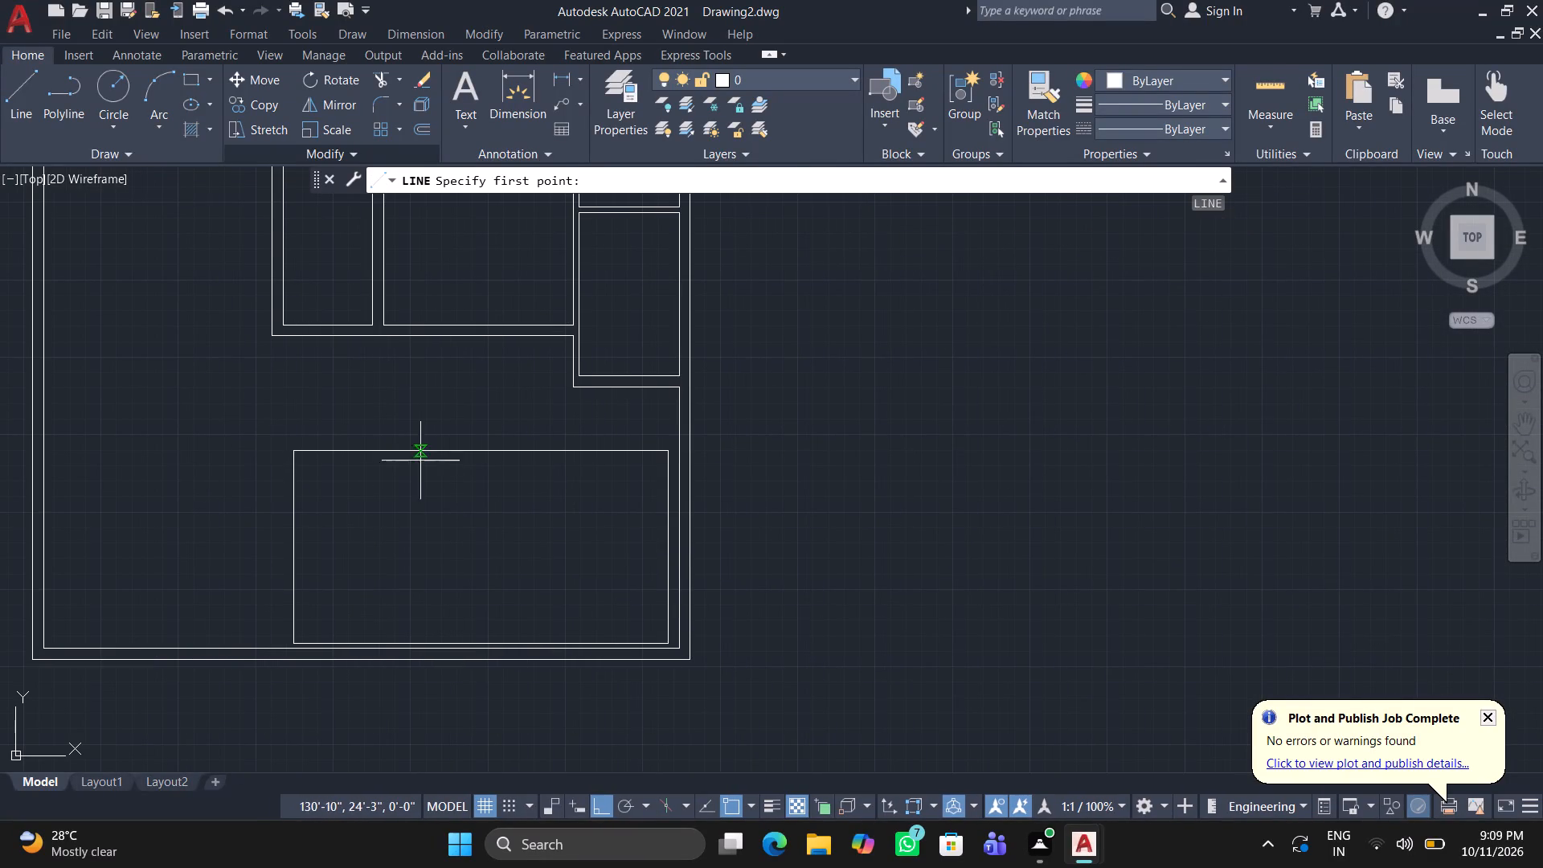
pyautogui.scroll(2, 624, 507)
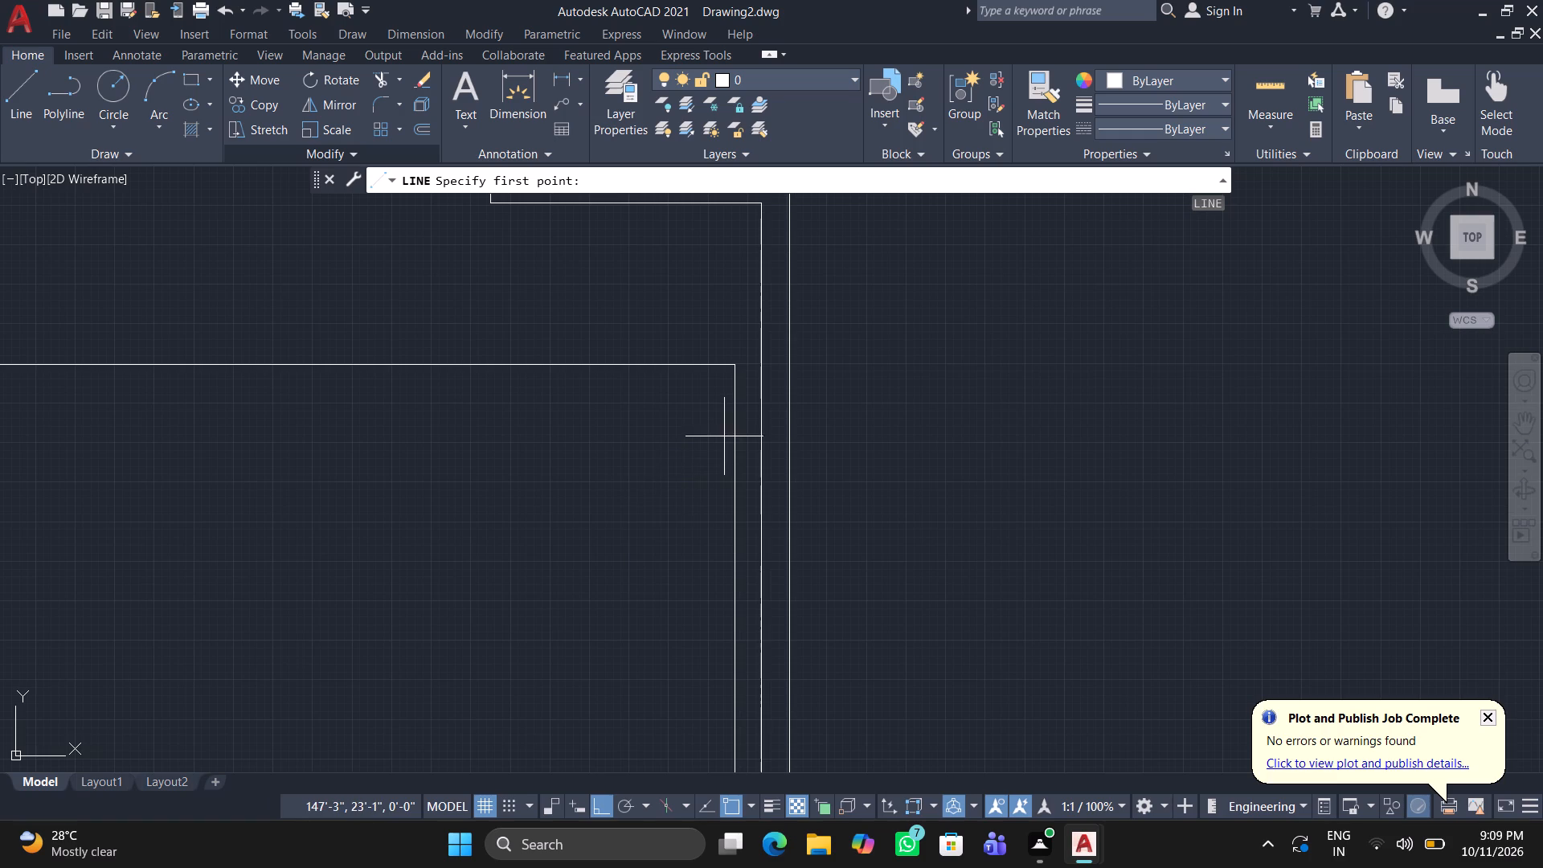
pyautogui.moveTo(739, 472); pyautogui.dragTo(550, 472)
pyautogui.scroll(-1, 296, 482)
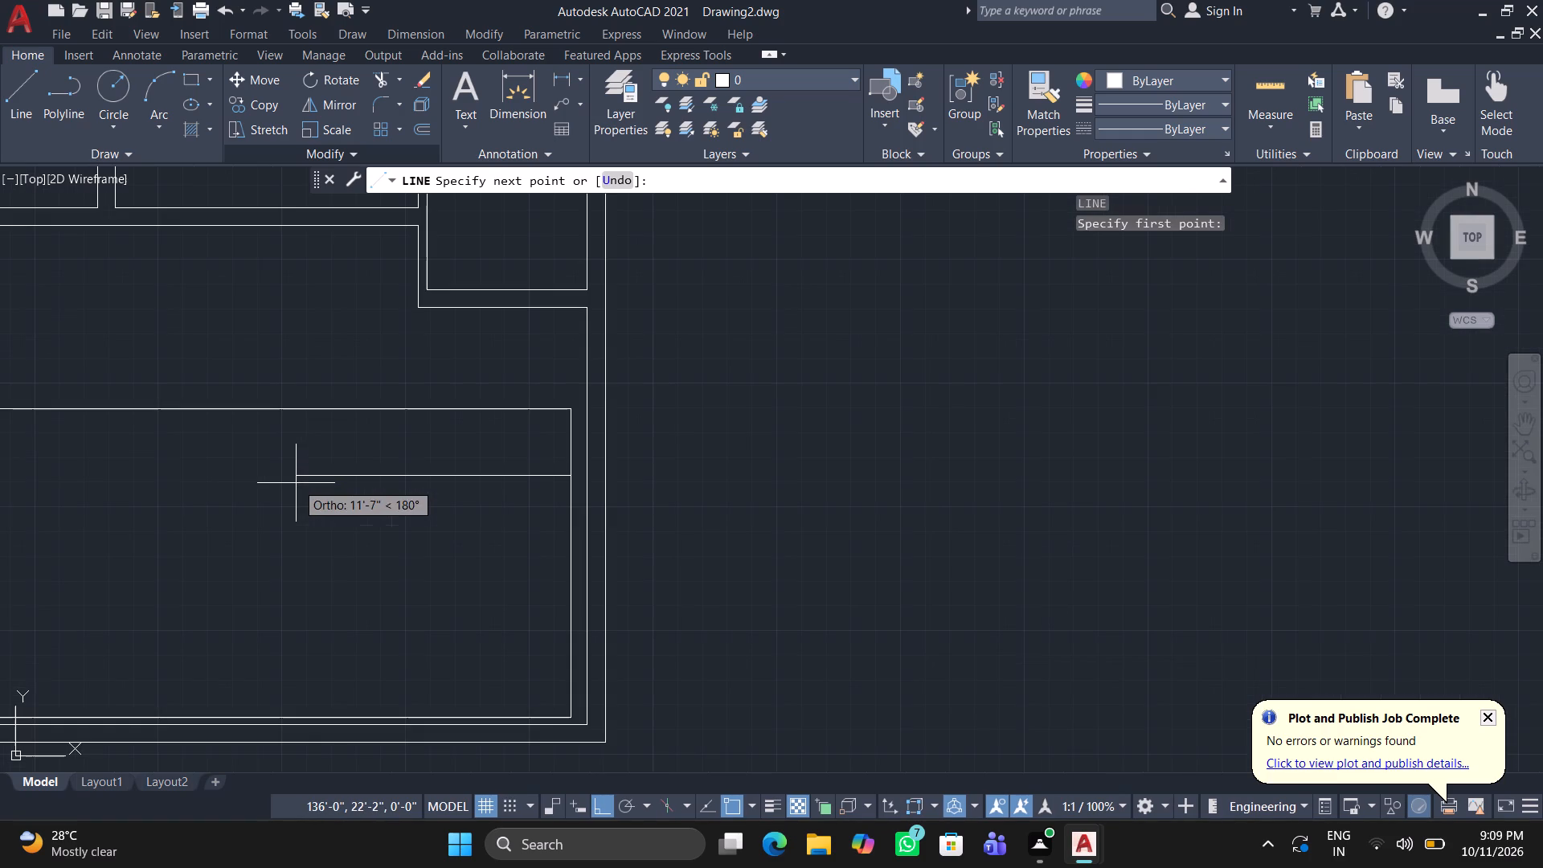
pyautogui.scroll(-1, 284, 491)
pyautogui.moveTo(284, 491); pyautogui.dragTo(528, 493, button='middle')
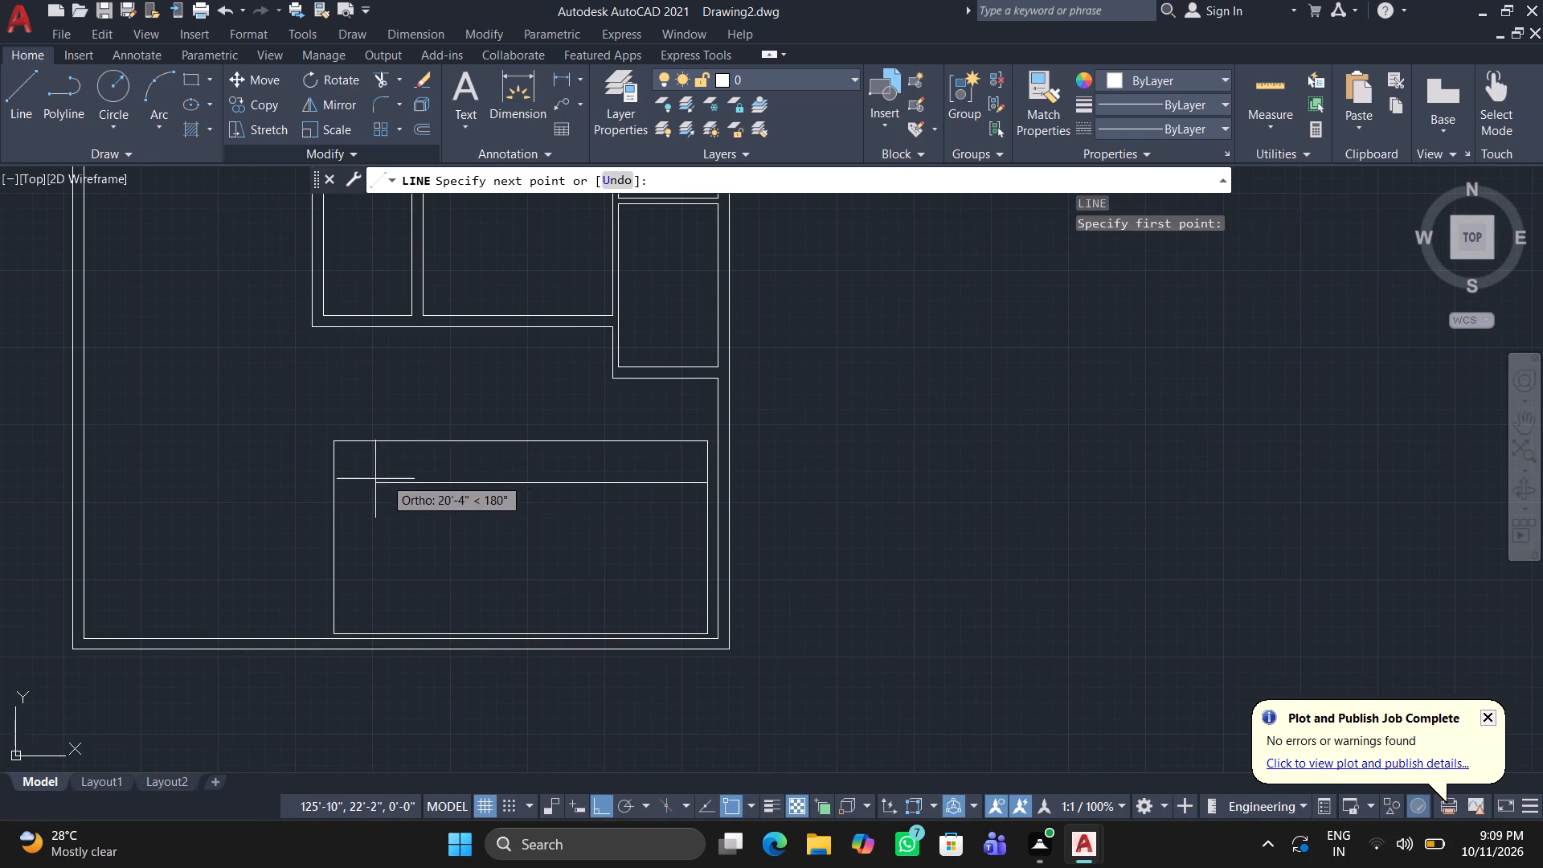
pyautogui.scroll(2, 373, 479)
pyautogui.moveTo(348, 483); pyautogui.dragTo(348, 513)
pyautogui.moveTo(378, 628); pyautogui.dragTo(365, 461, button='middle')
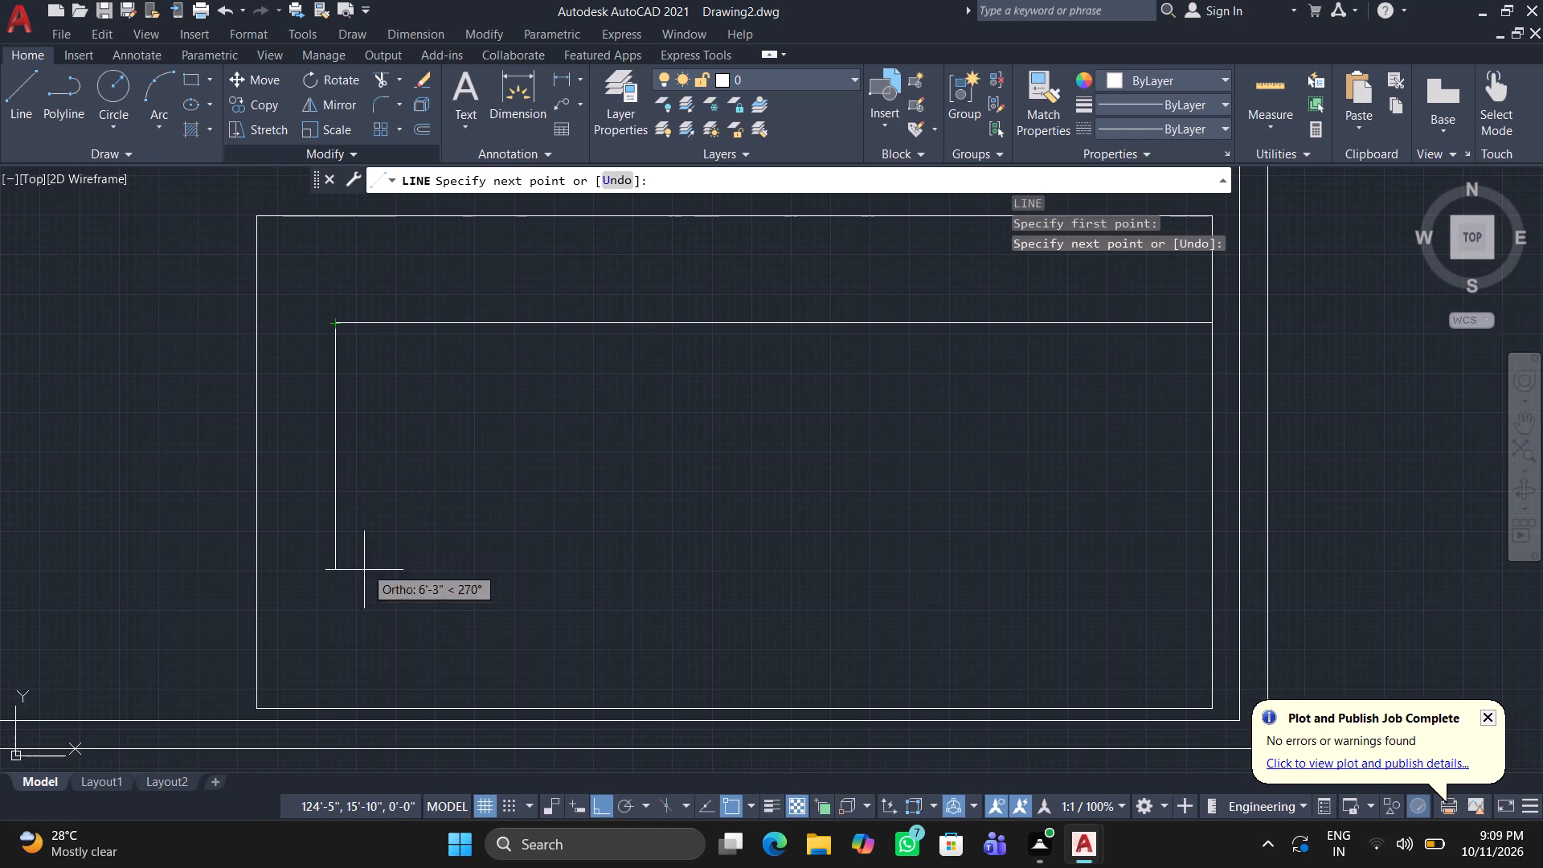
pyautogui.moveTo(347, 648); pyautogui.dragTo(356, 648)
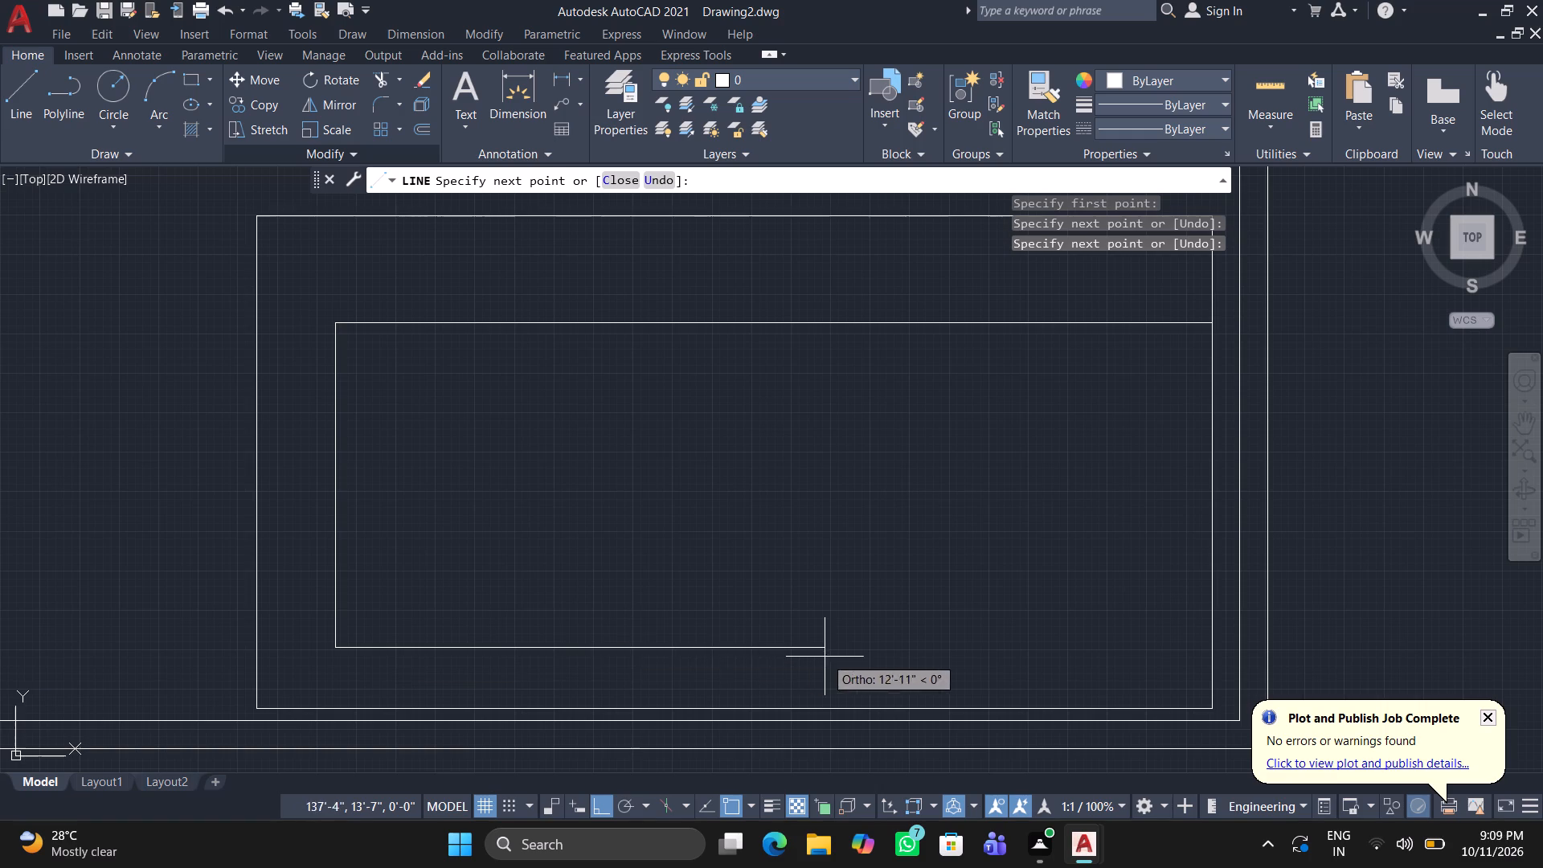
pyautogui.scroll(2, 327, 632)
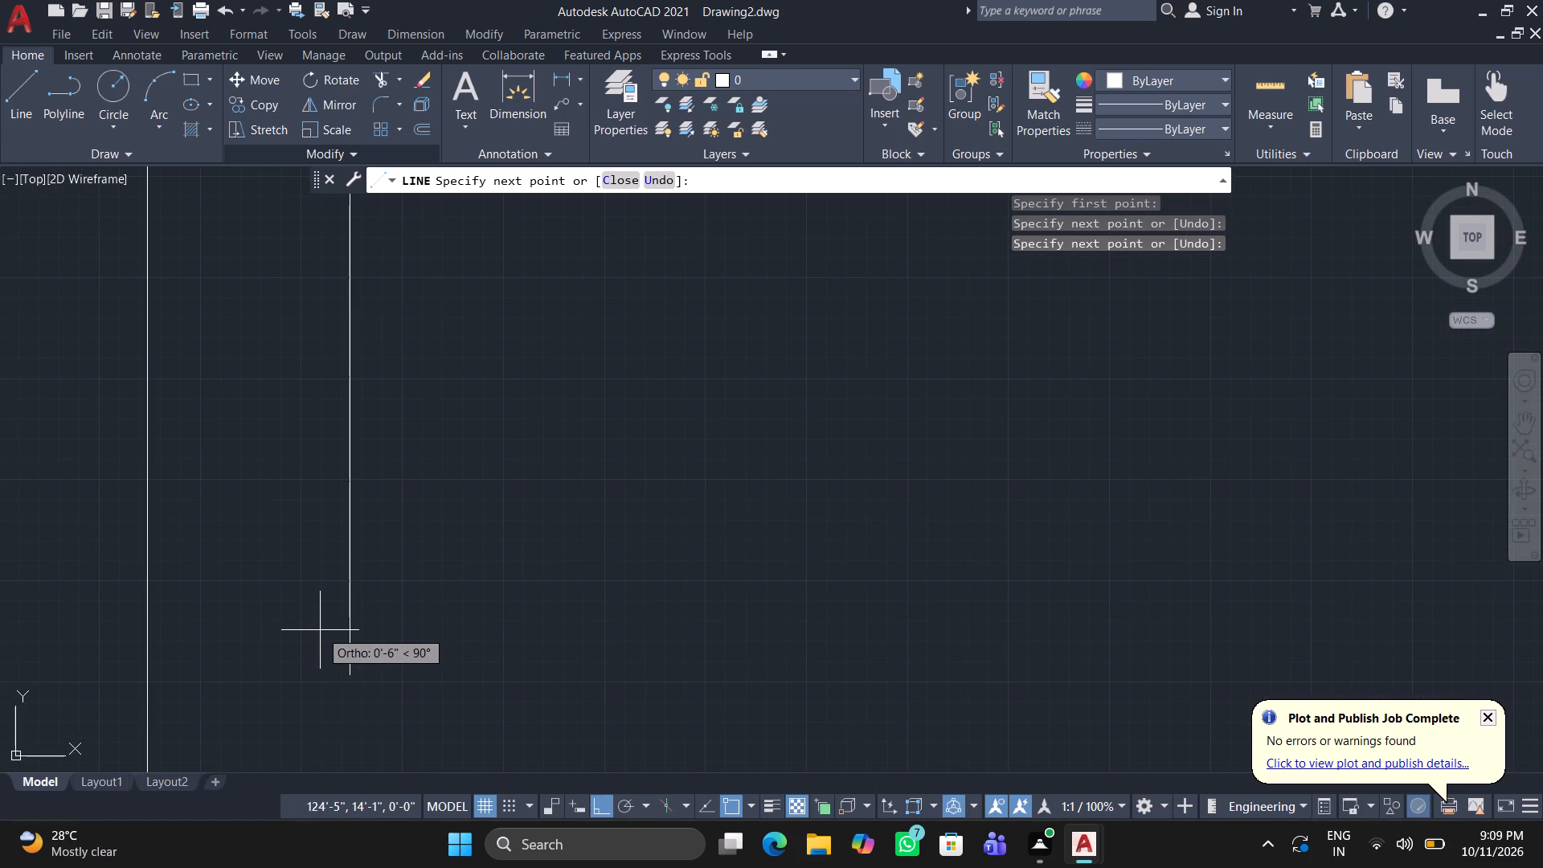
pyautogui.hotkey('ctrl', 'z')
# Continue the inner outline down to about Y 14'-7", across to about X 146'-0", and back up to its top line.
pyautogui.click(334, 611)
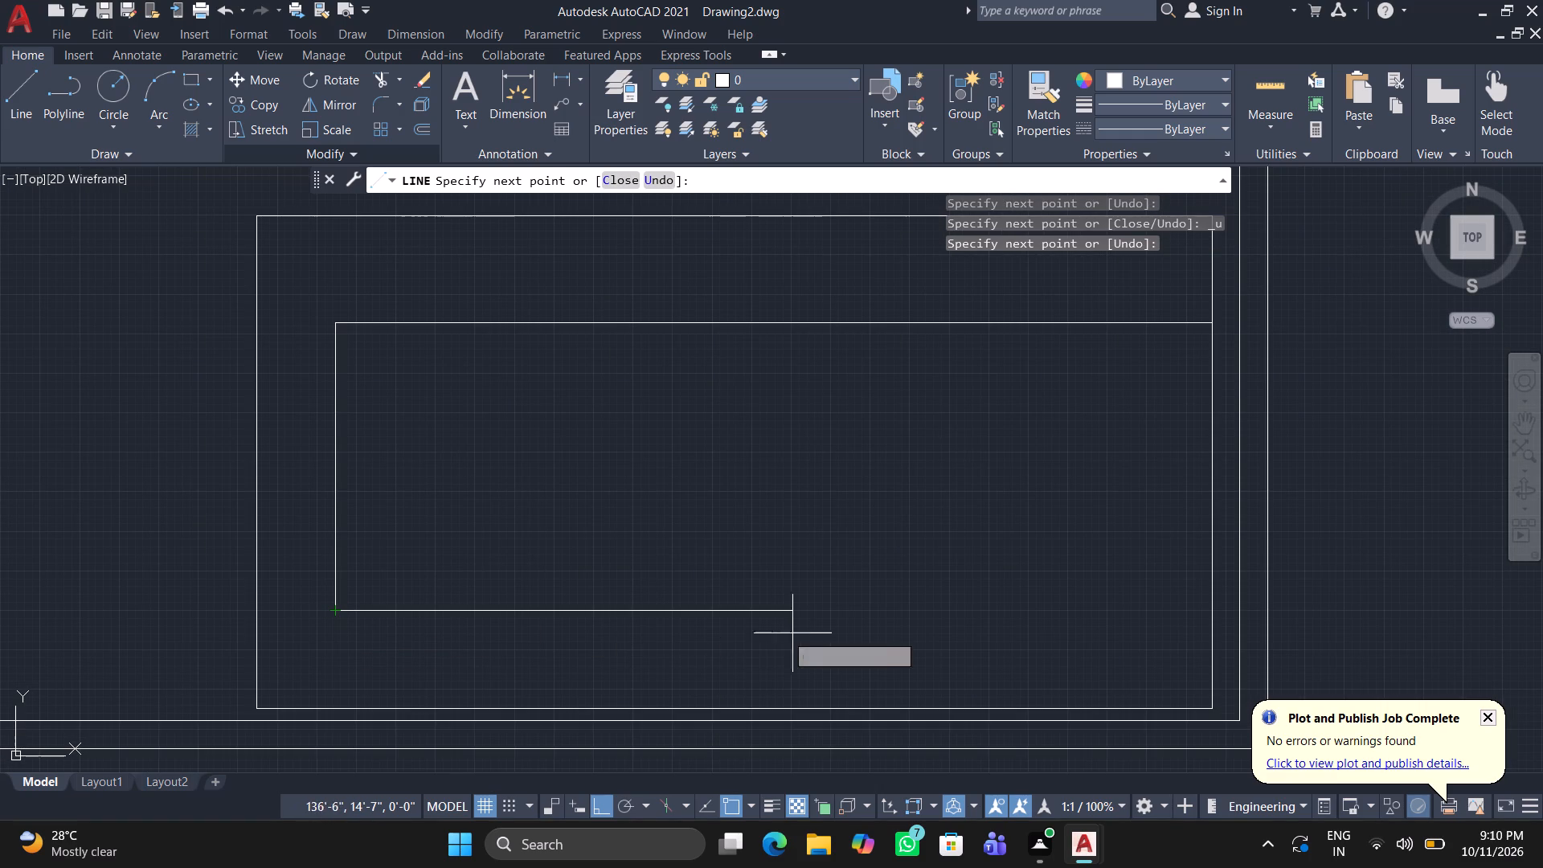
pyautogui.moveTo(1154, 609); pyautogui.dragTo(1156, 593)
pyautogui.click(1149, 319)
pyautogui.press('Return')
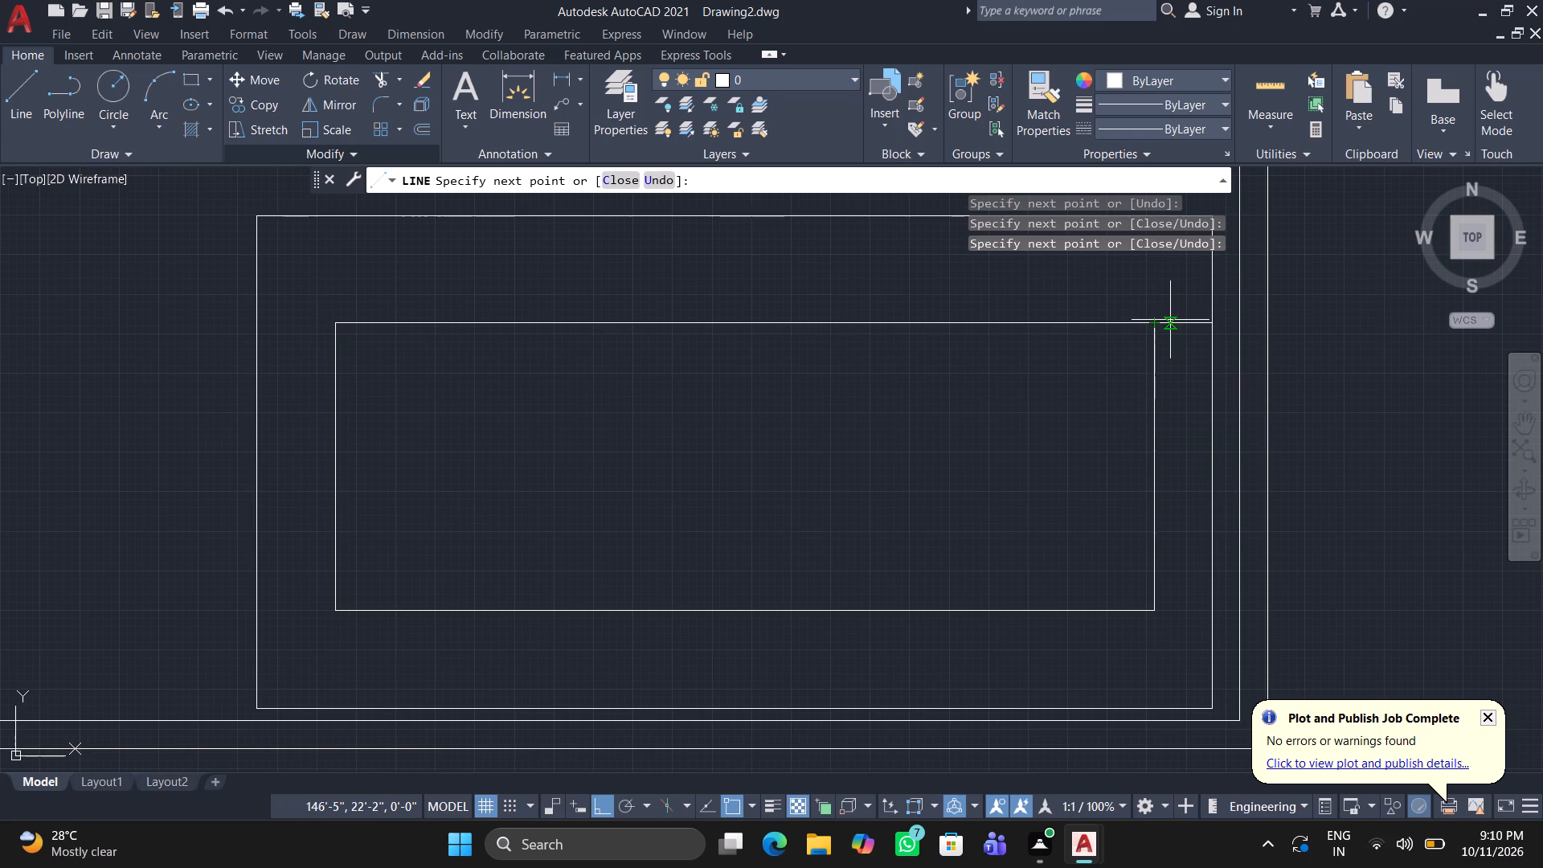
# Move the inner rectangle's right vertical line about 7" to the left.
pyautogui.click(1152, 398)
pyautogui.moveTo(1155, 469); pyautogui.dragTo(1145, 469)
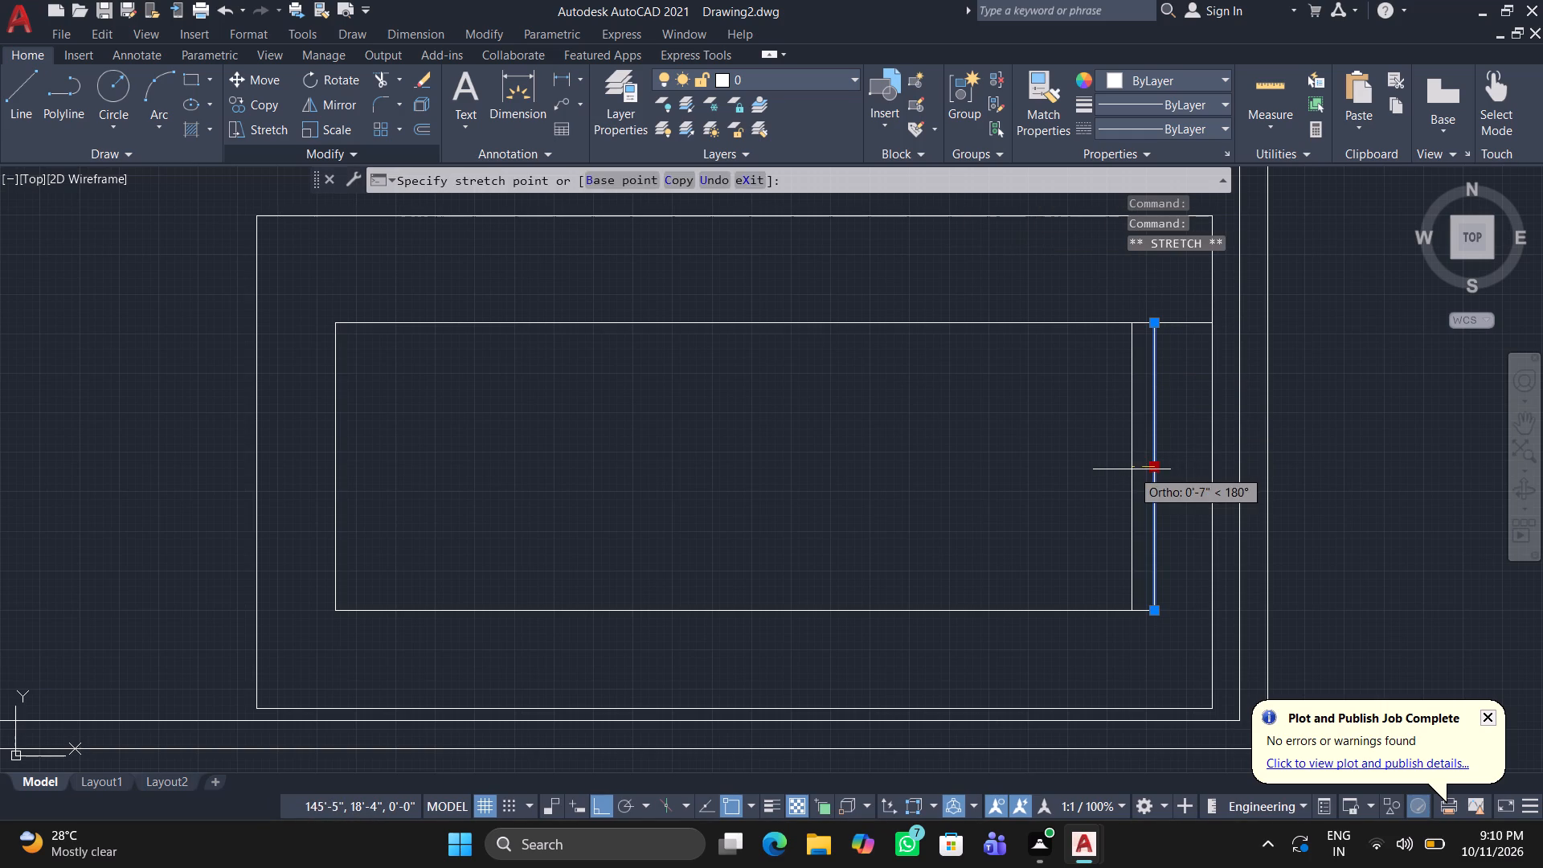
pyautogui.click(1132, 469)
pyautogui.press('Escape')
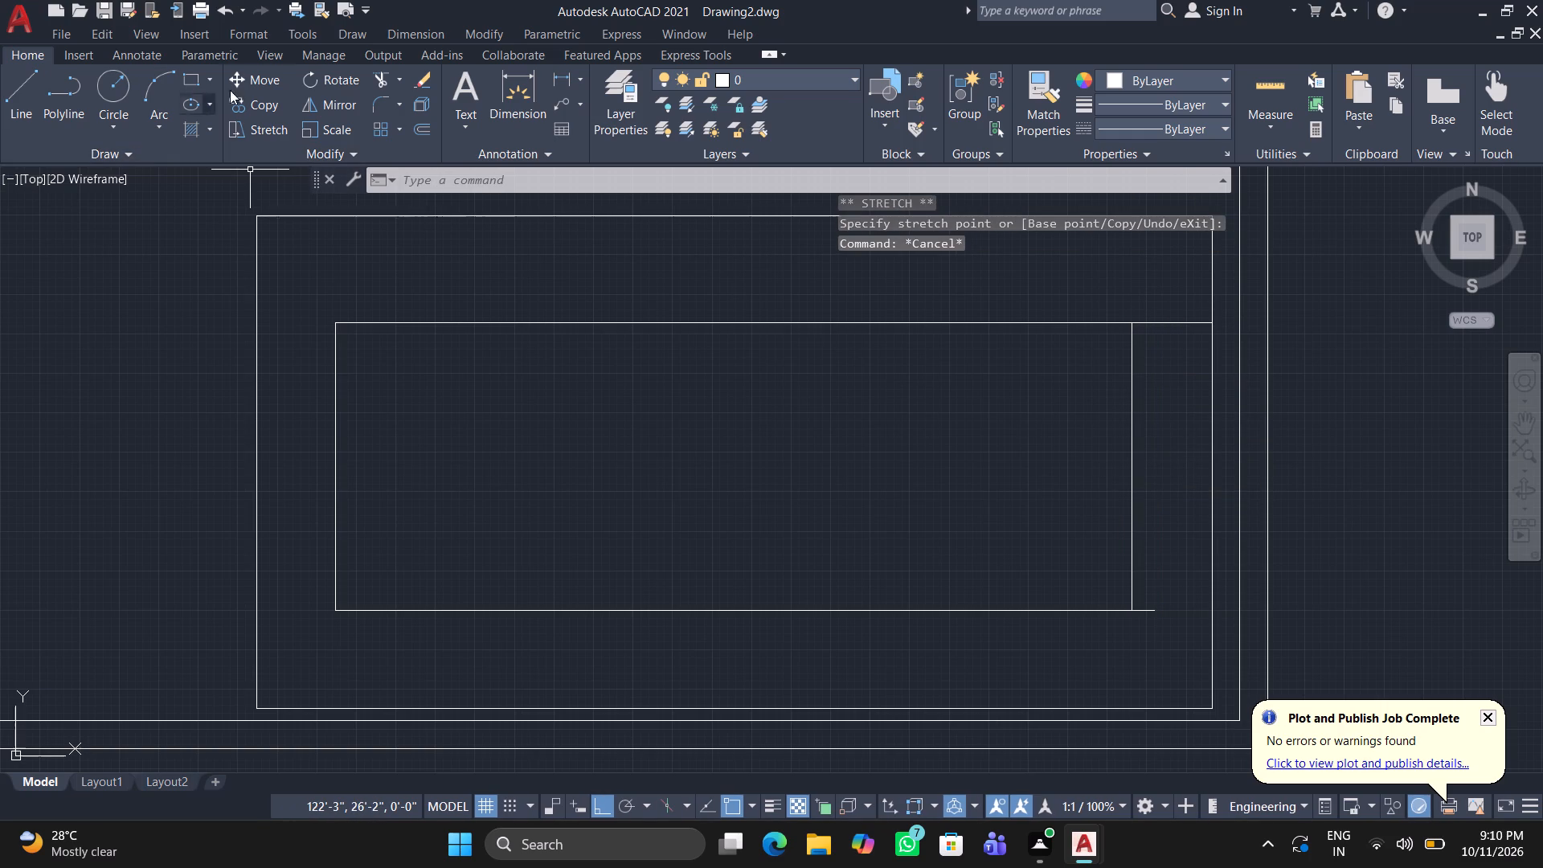
# Trim the bottom and top line overhangs beyond the inner rectangle's right side.
pyautogui.click(380, 83)
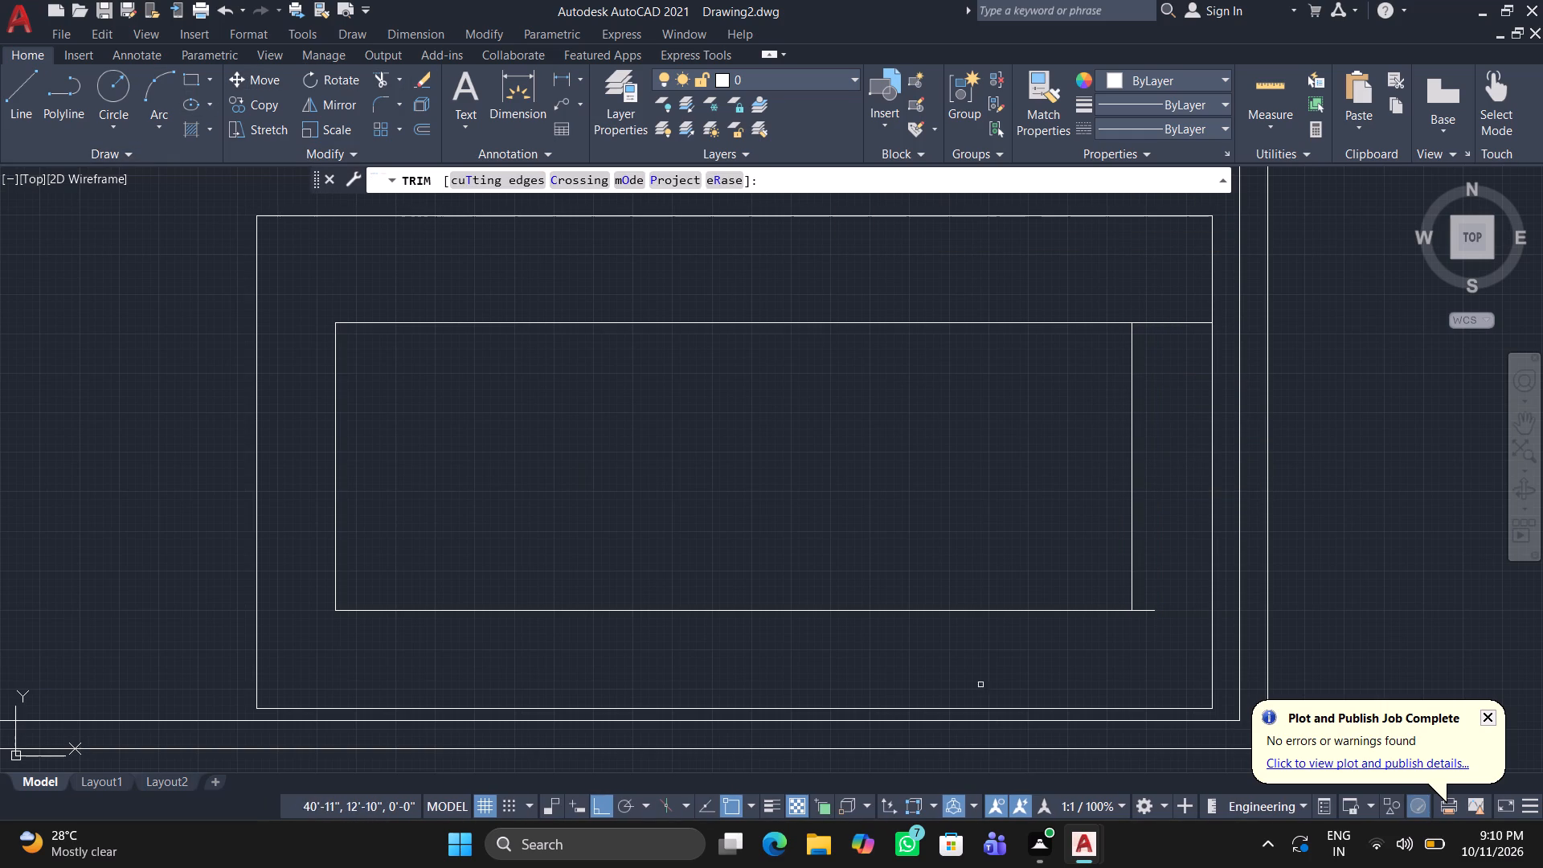
pyautogui.click(1152, 610)
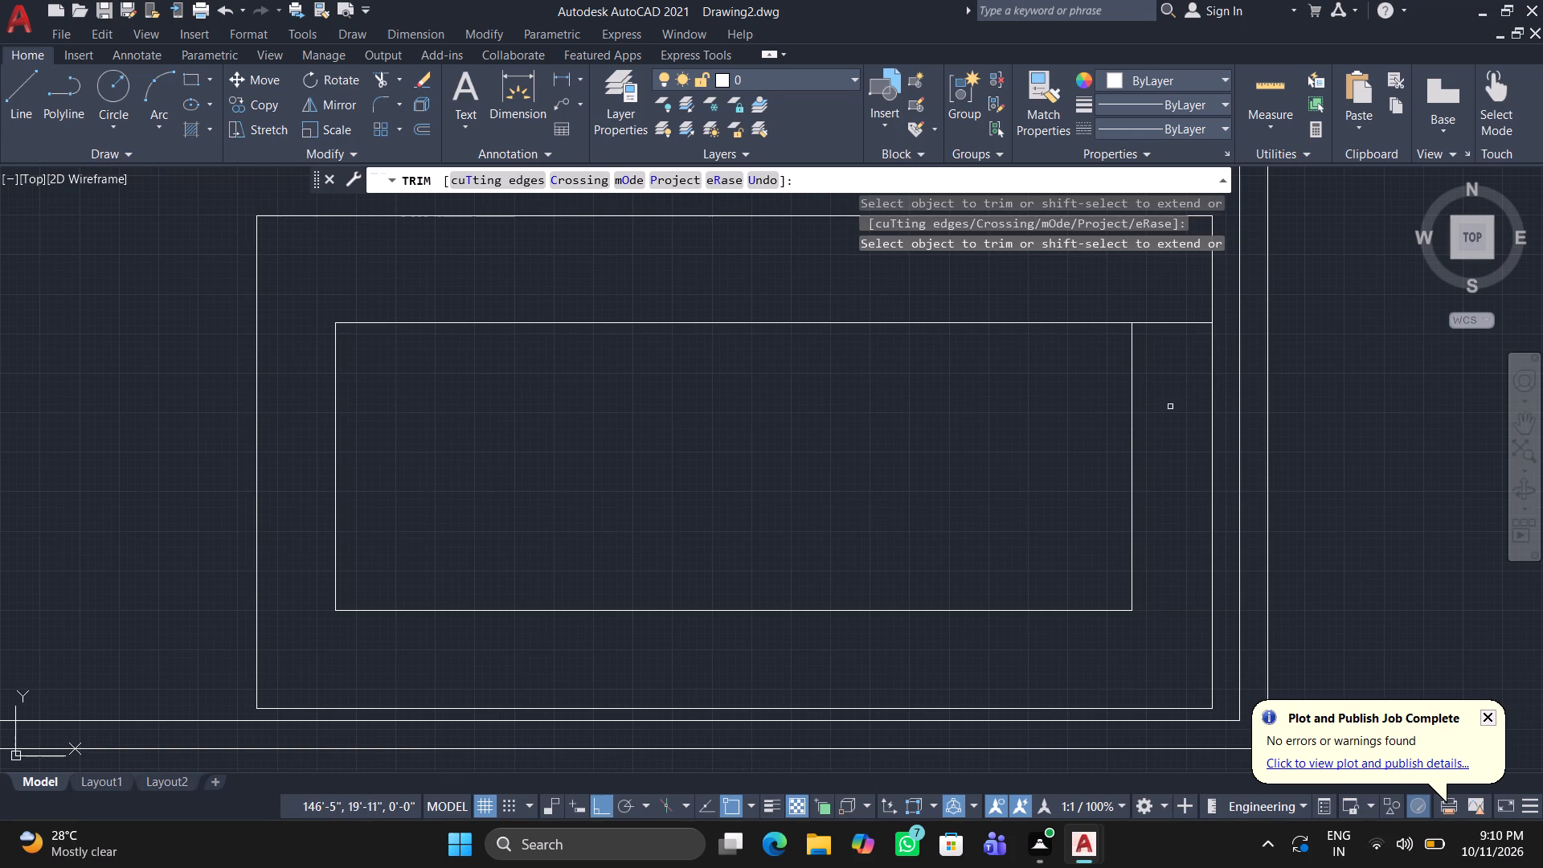
pyautogui.moveTo(1165, 376); pyautogui.dragTo(1163, 275)
pyautogui.press('Return')
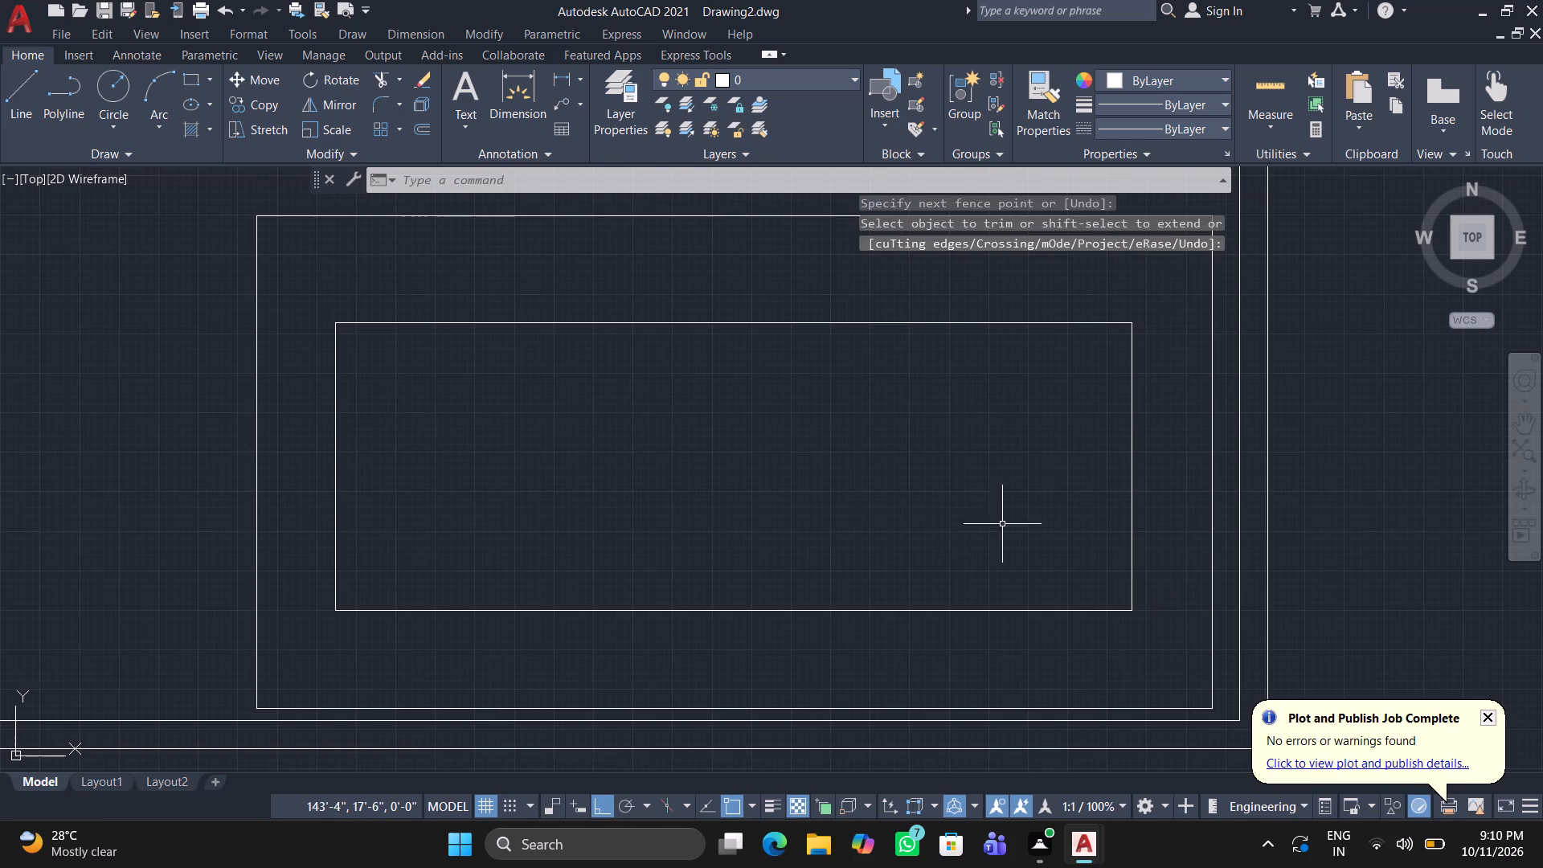
# Move the outer rectangle's top line straight up to about Y 26'-5".
pyautogui.scroll(-2, 713, 592)
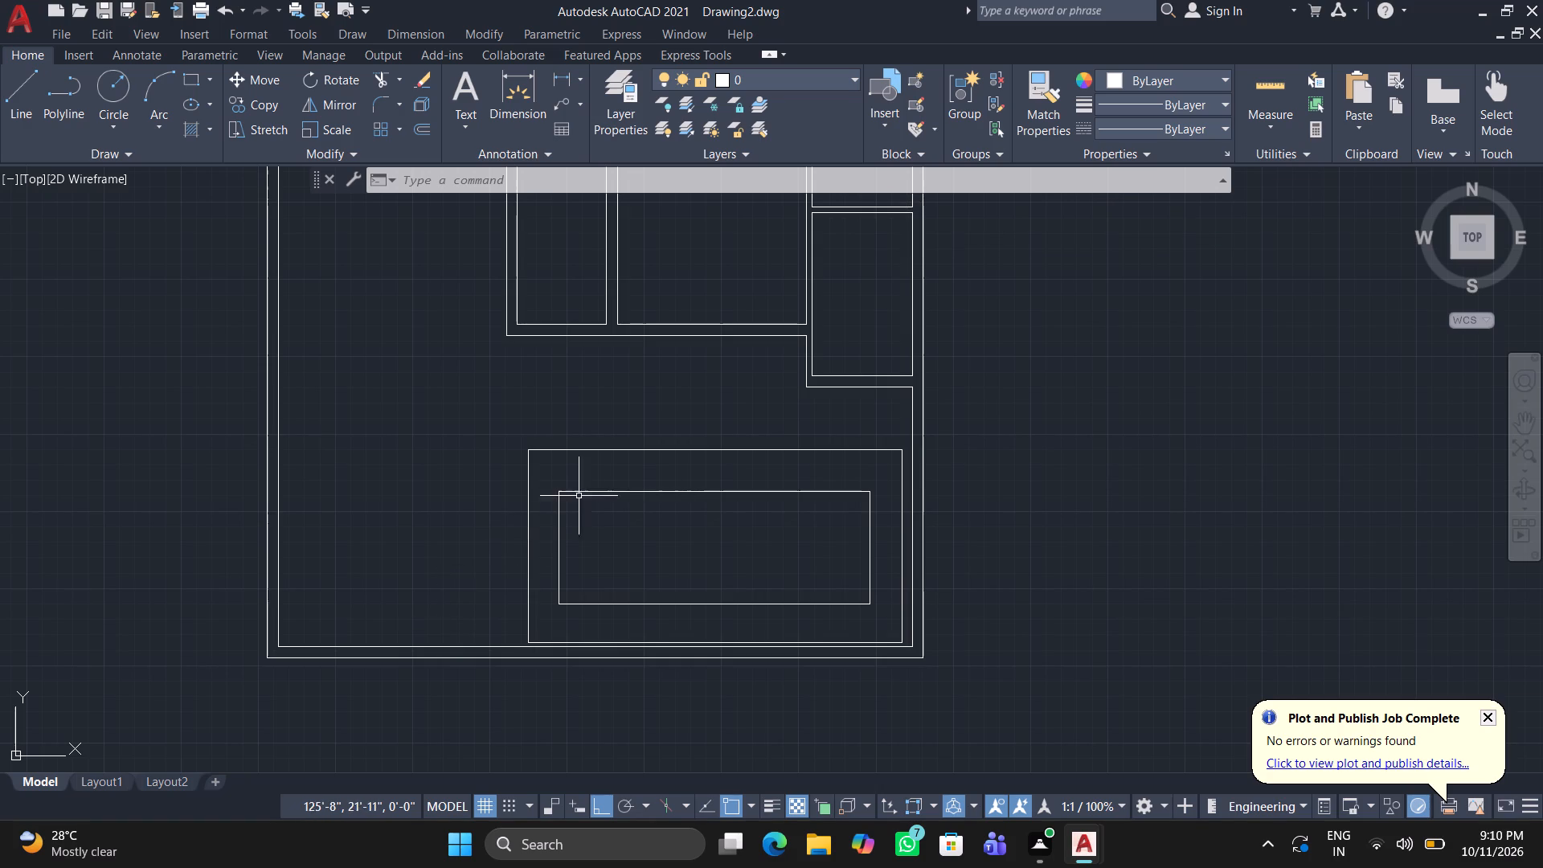
pyautogui.click(690, 451)
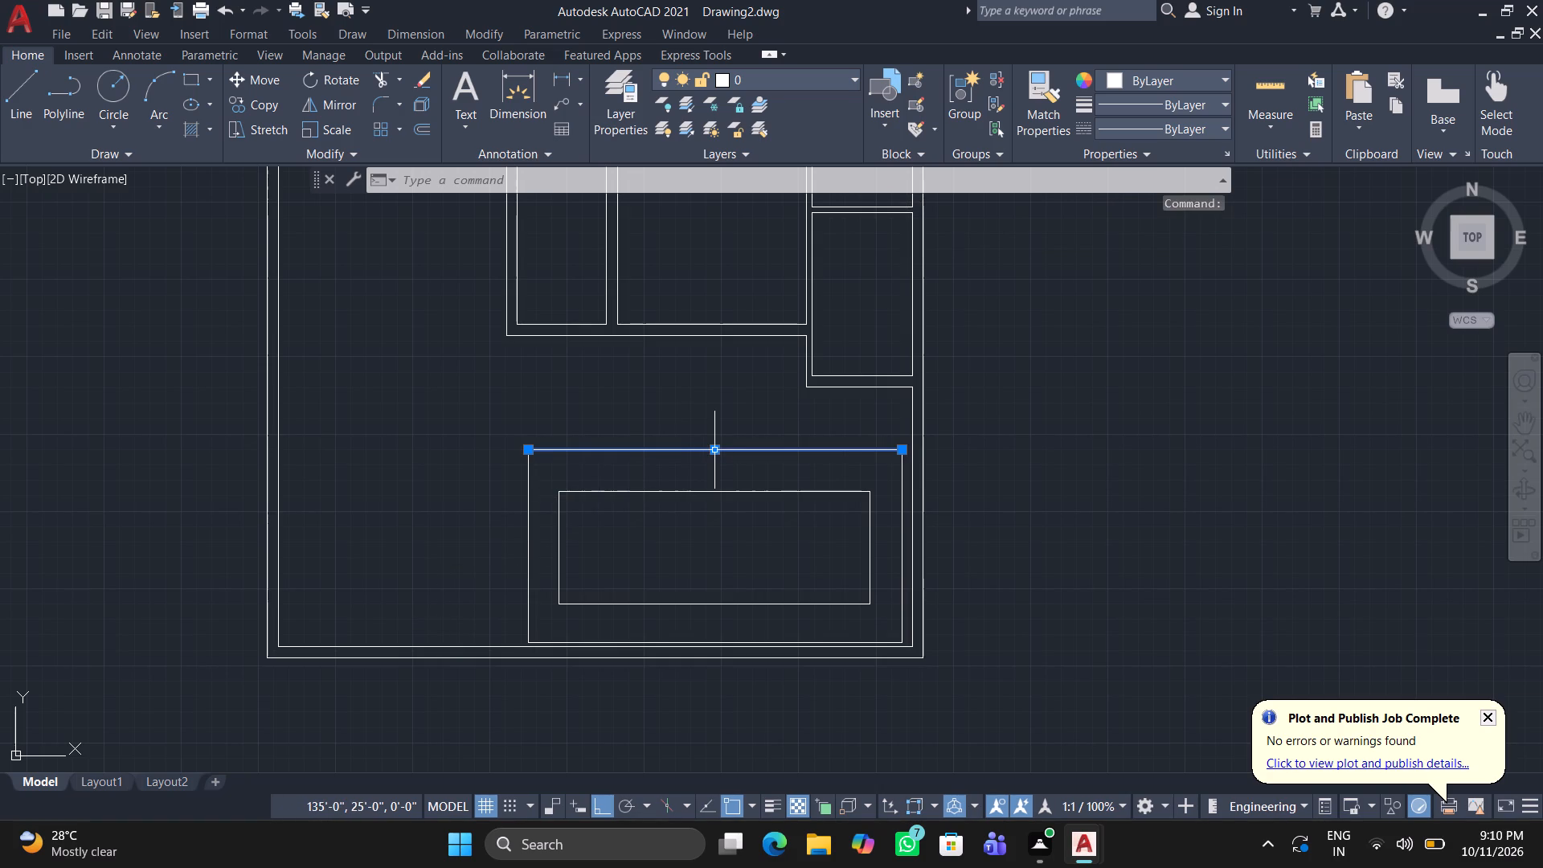
pyautogui.click(711, 450)
pyautogui.click(715, 428)
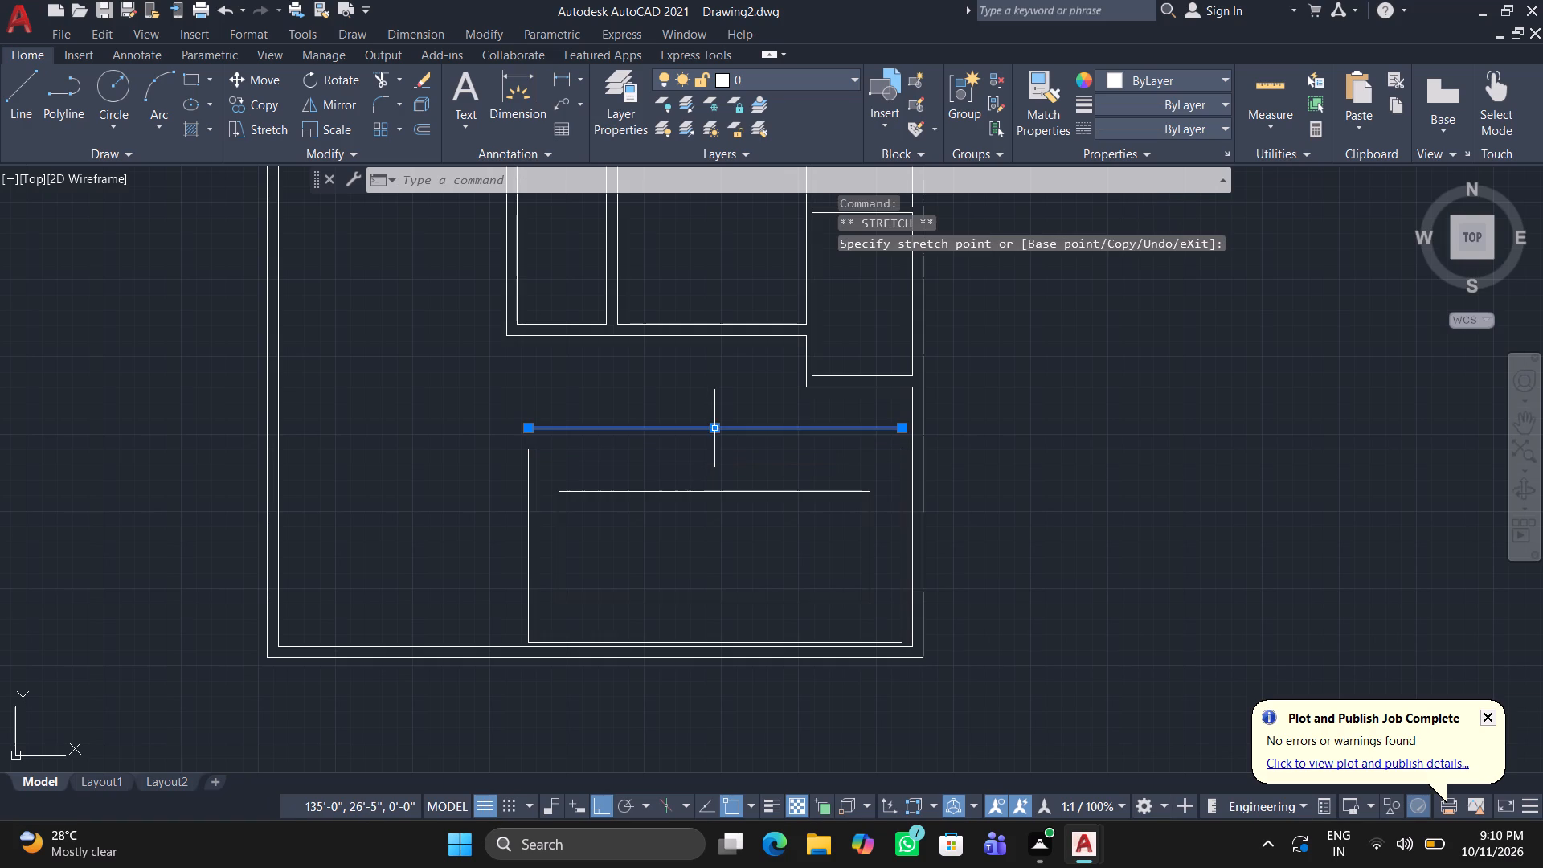
# Move the inner rectangle's top line straight up to about Y 23'-9".
pyautogui.click(707, 494)
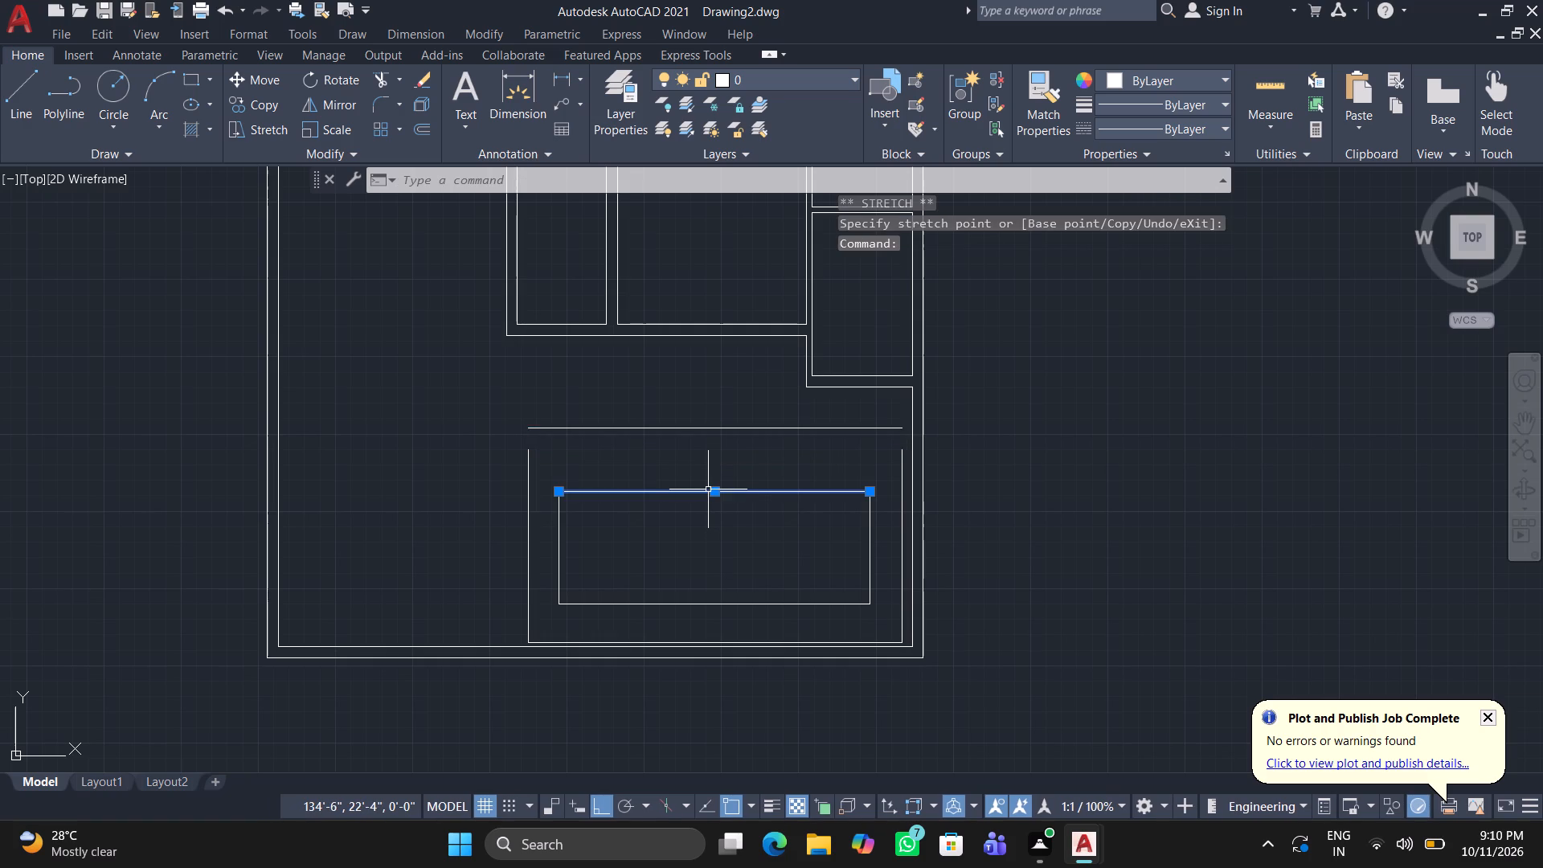
pyautogui.click(714, 493)
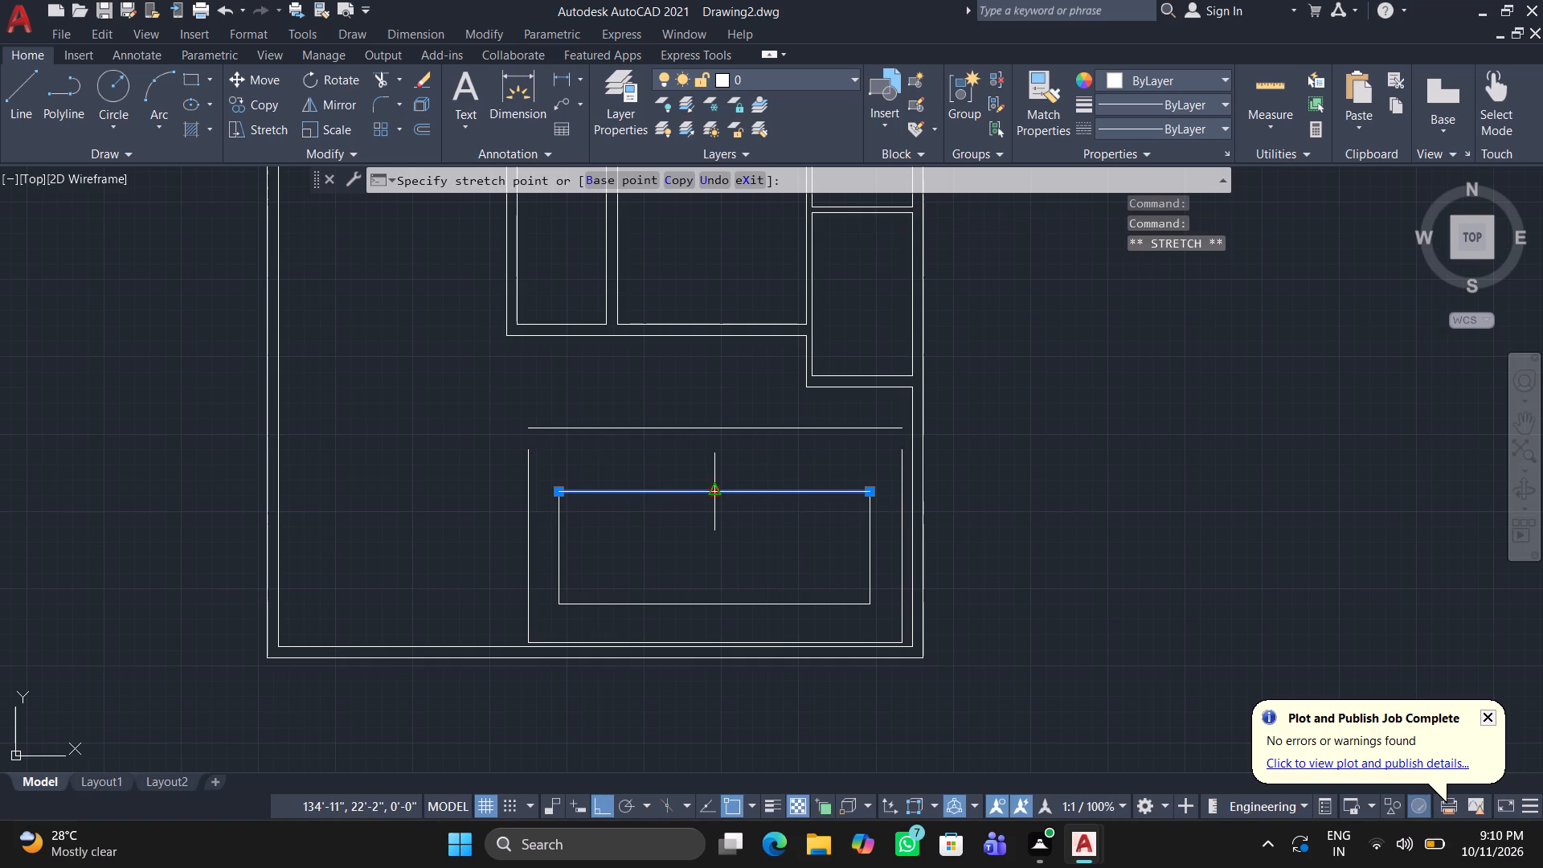
pyautogui.click(710, 469)
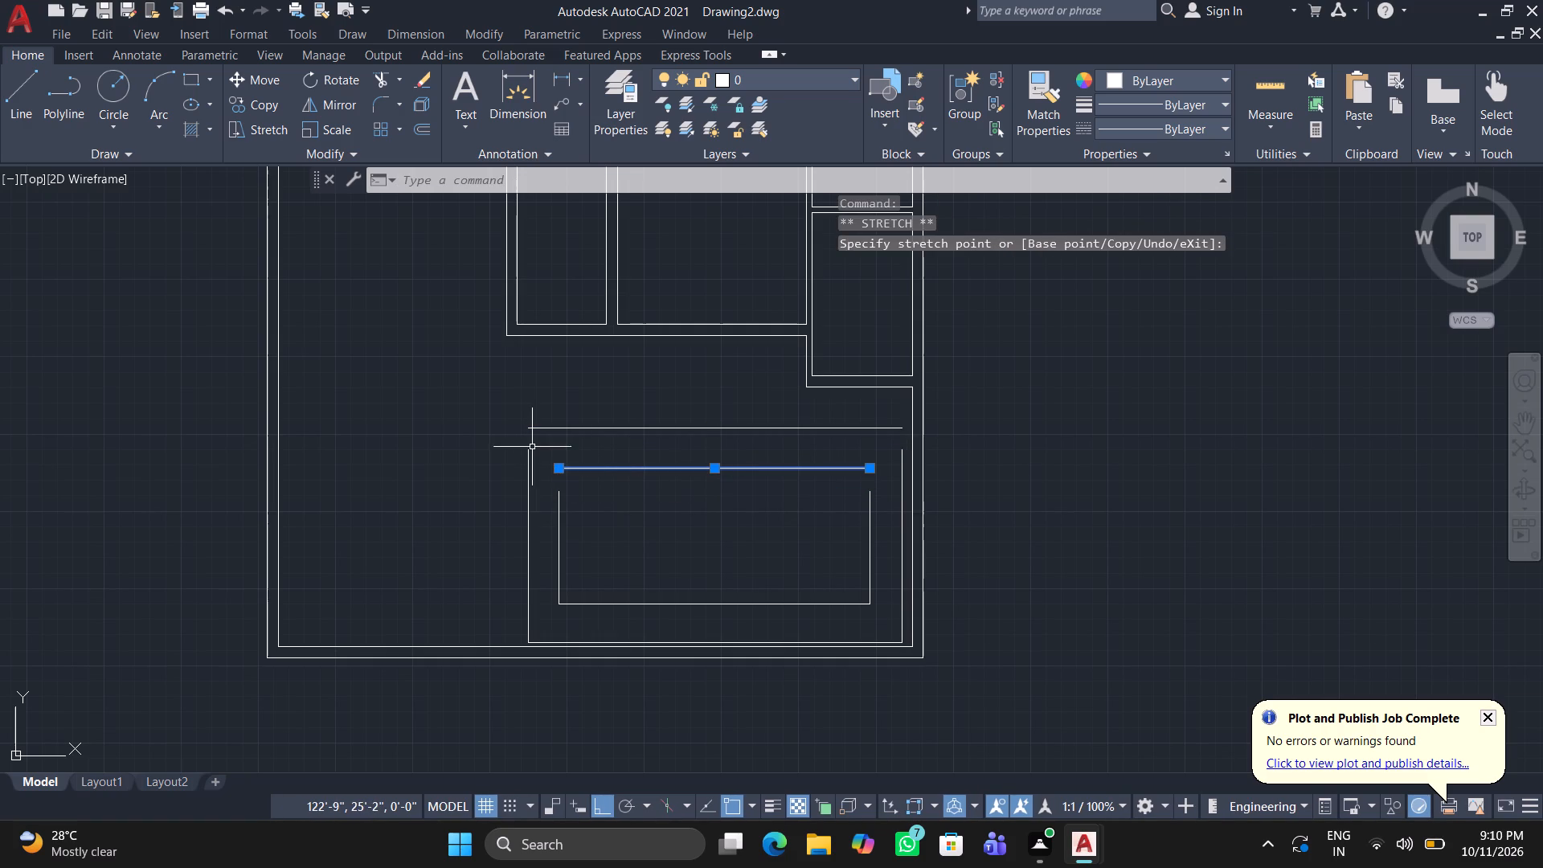
# Stretch the upper end of the outer rectangle's left side to the left end of its raised top line.
pyautogui.click(526, 453)
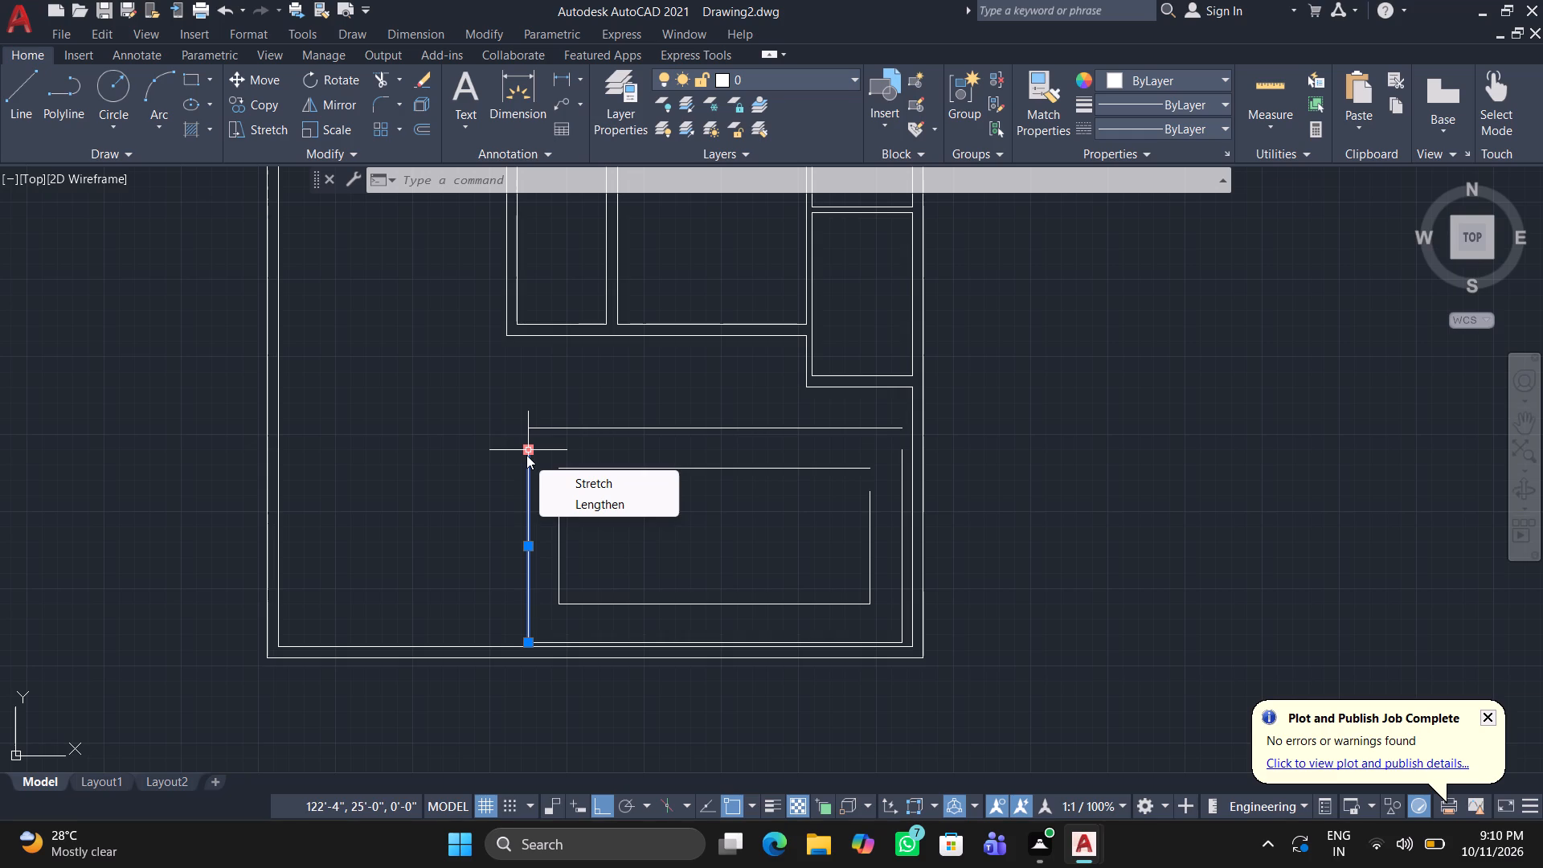
pyautogui.click(526, 455)
pyautogui.scroll(4, 526, 448)
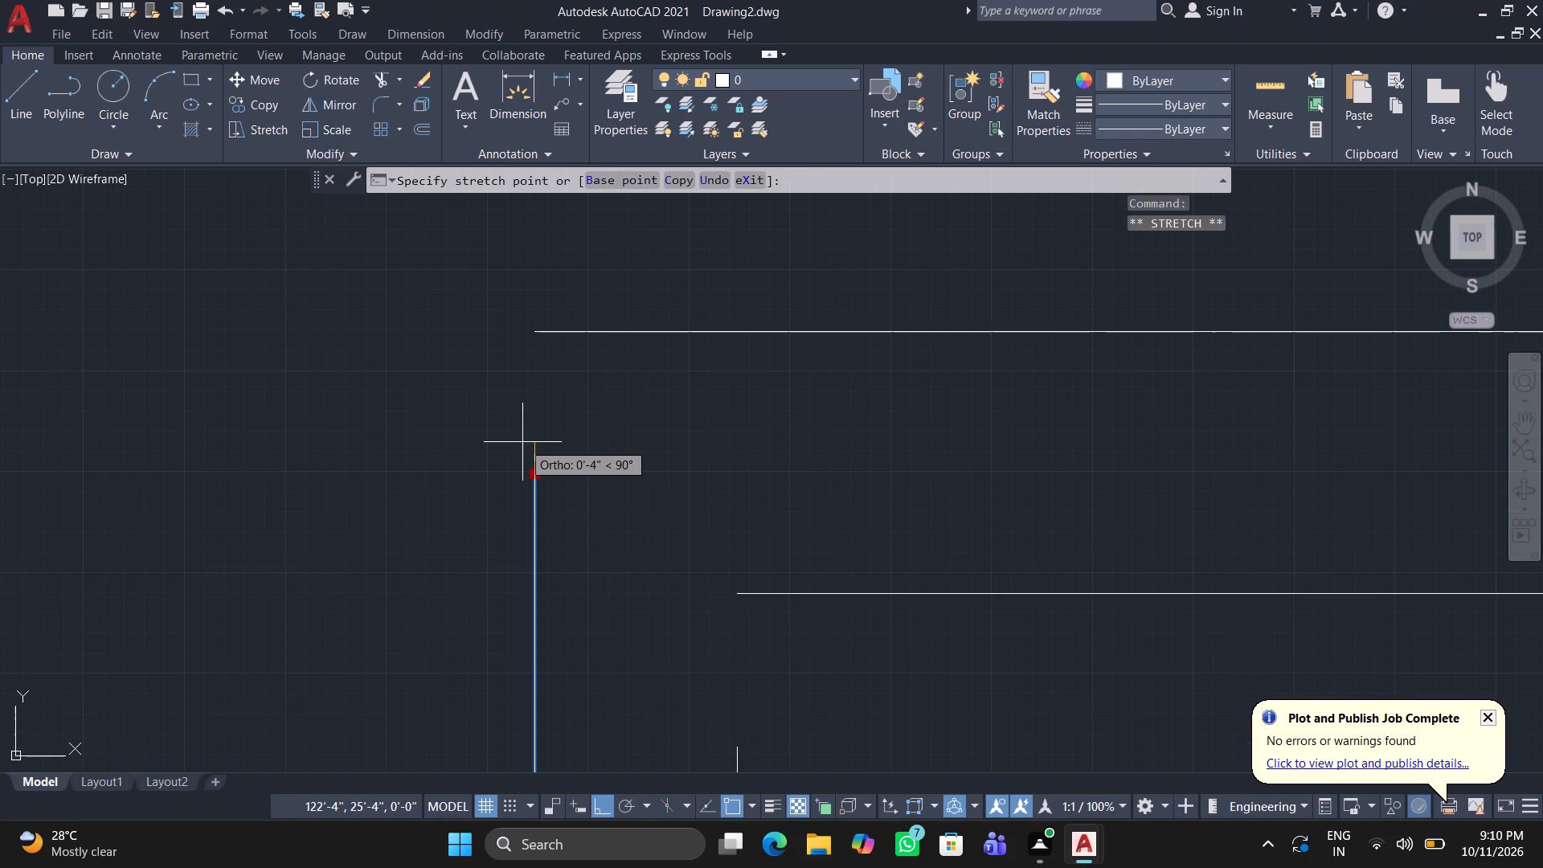
pyautogui.scroll(2, 538, 335)
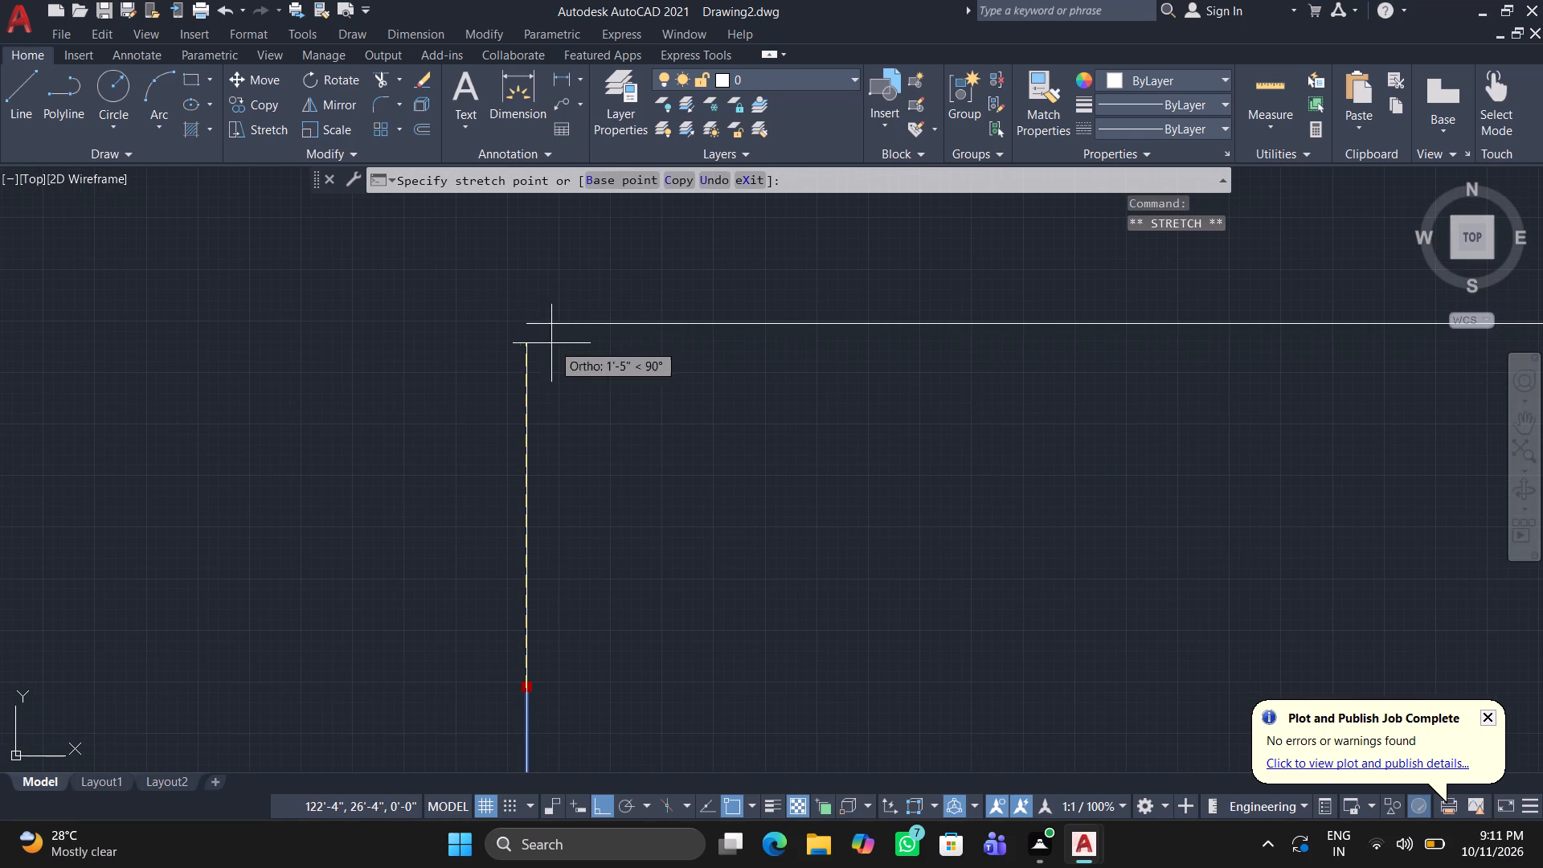
pyautogui.scroll(2, 526, 325)
pyautogui.click(526, 325)
pyautogui.press('Escape')
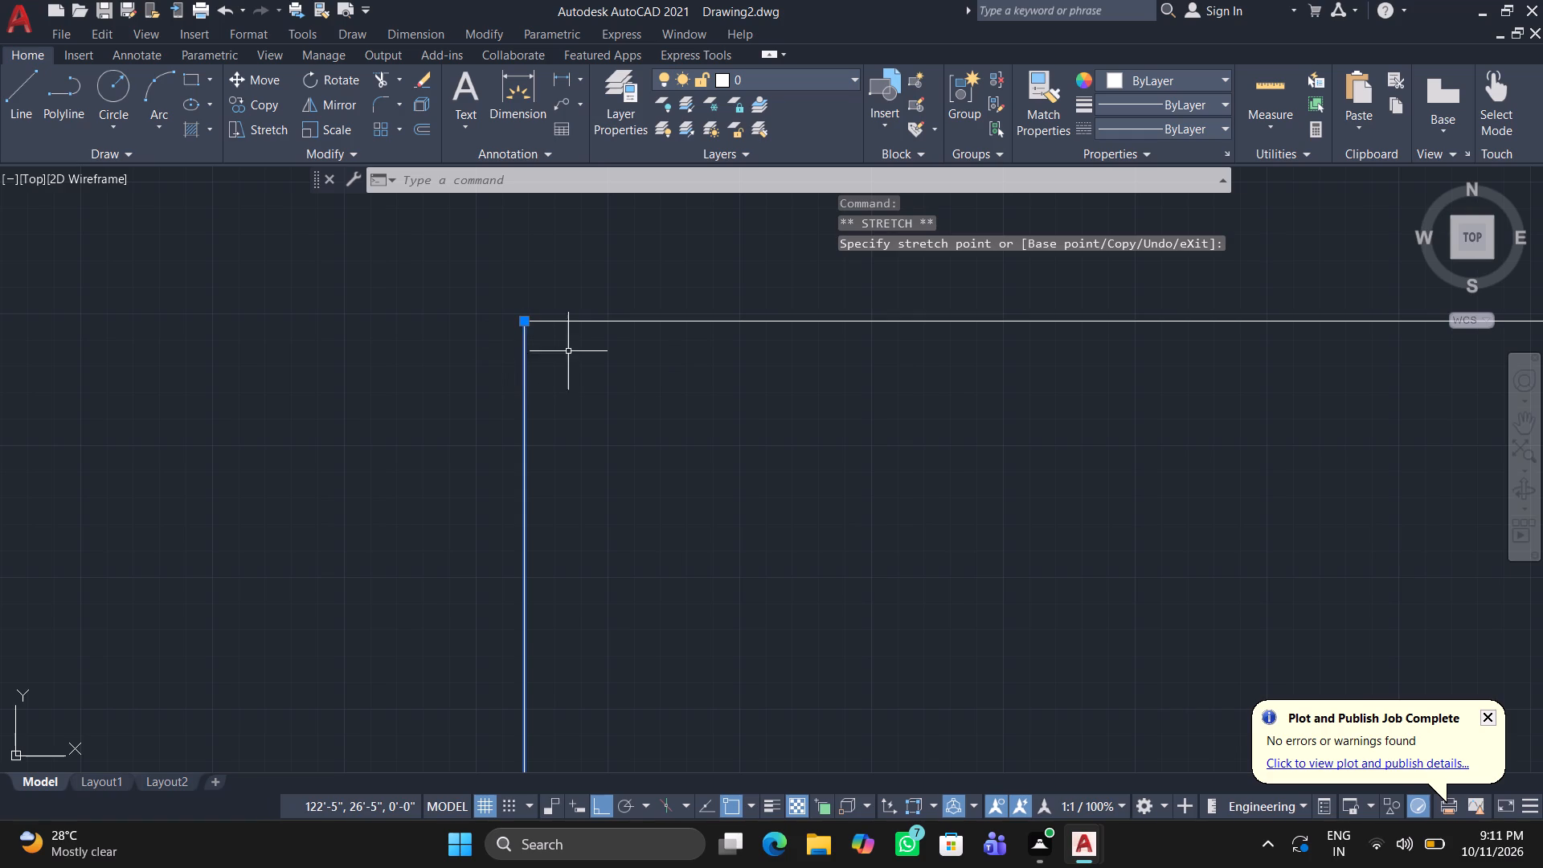
pyautogui.press('Escape')
# Draw a vertical line closing the gap between the inner rectangle's left side and its raised top line's left end.
pyautogui.scroll(-5, 635, 378)
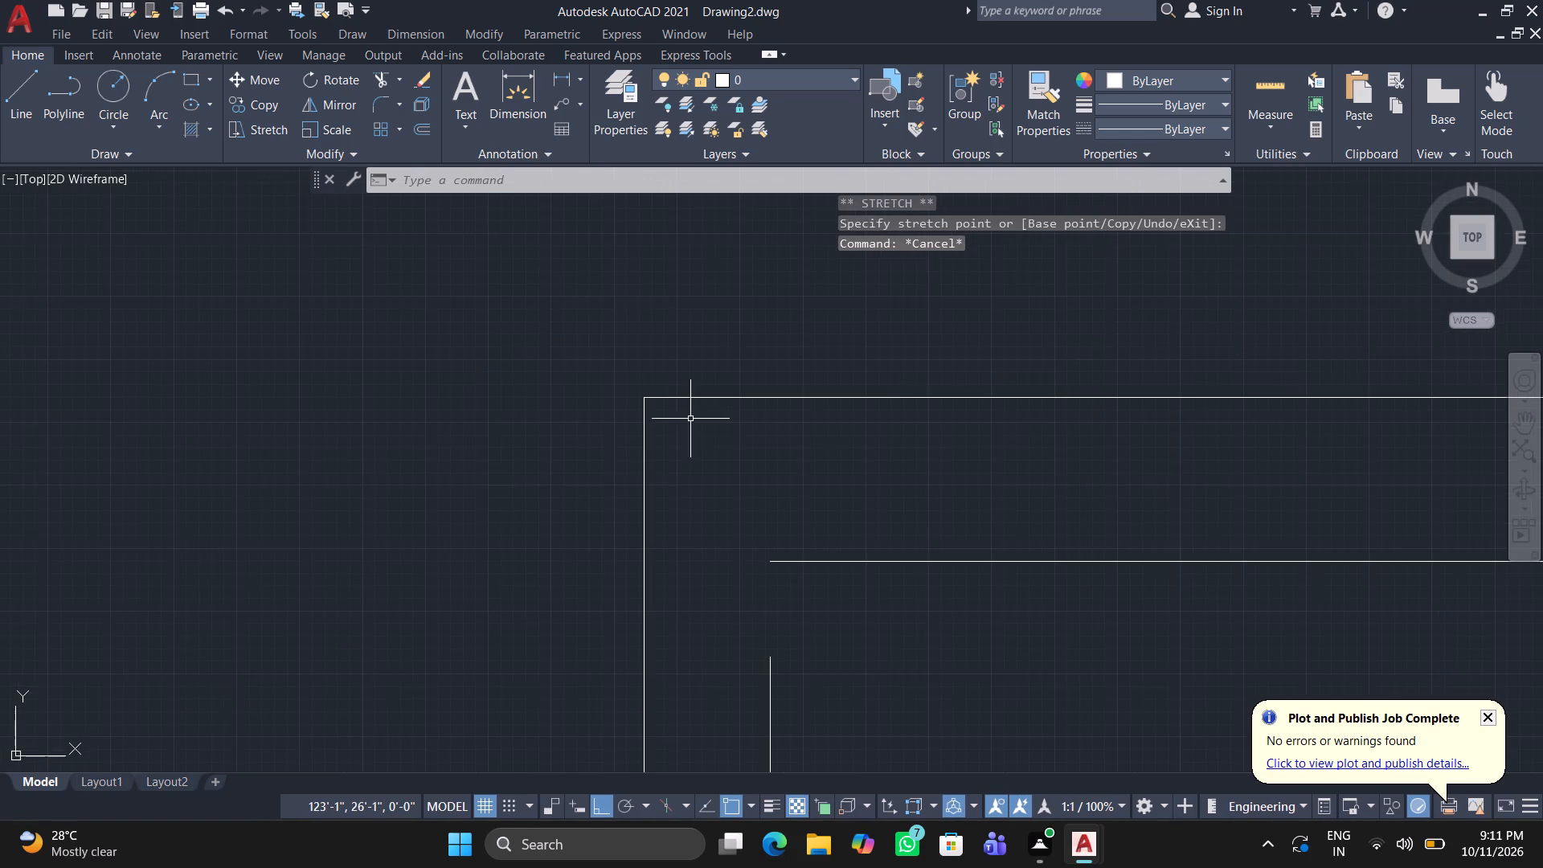
pyautogui.moveTo(710, 440); pyautogui.dragTo(481, 510, button='middle')
pyautogui.press('l')
pyautogui.press('Return')
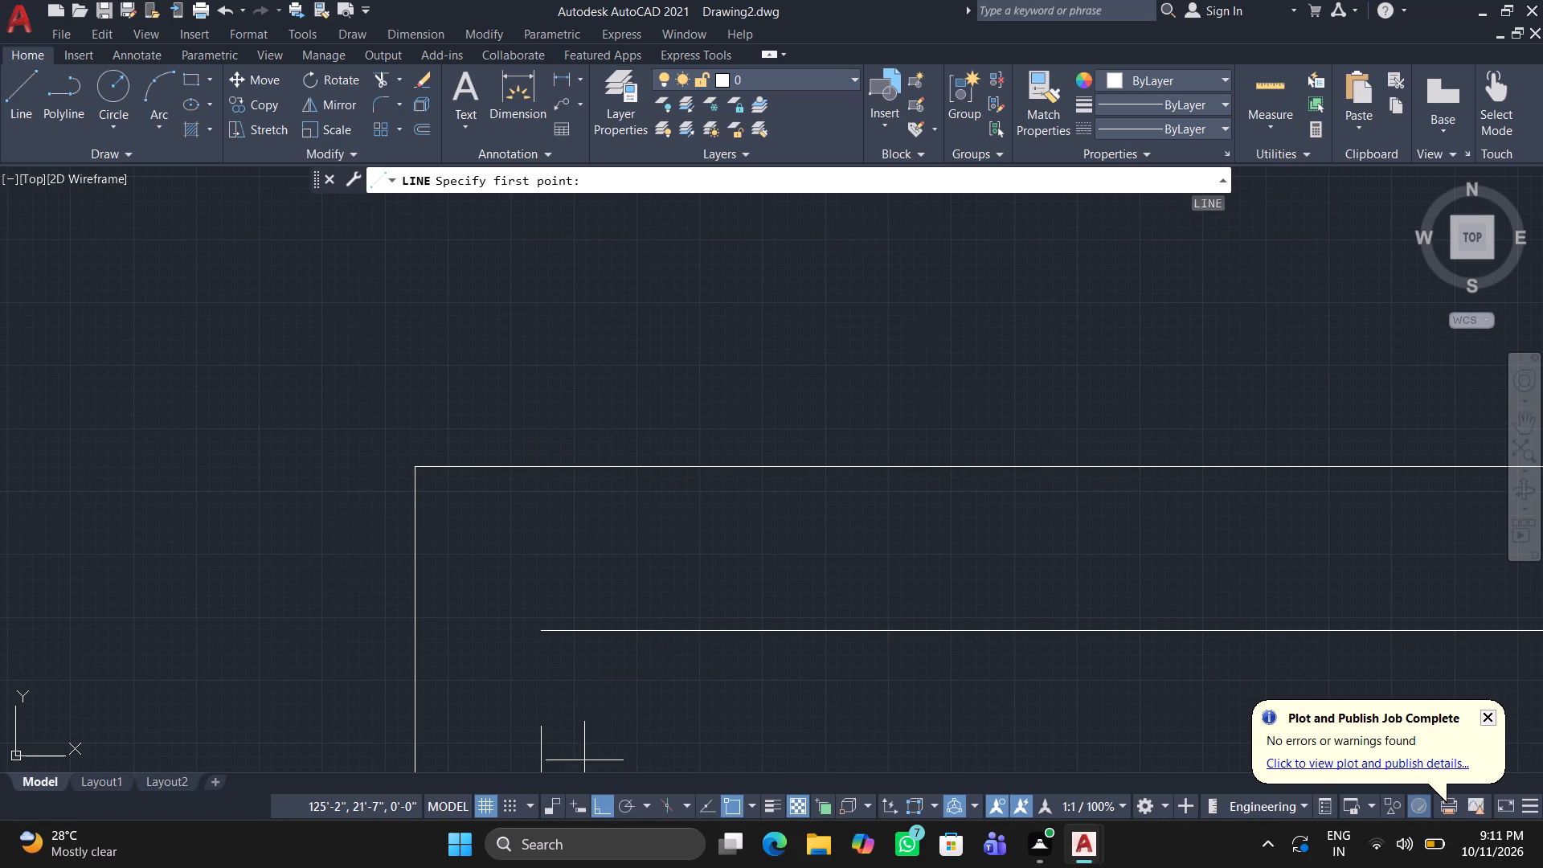
pyautogui.click(538, 735)
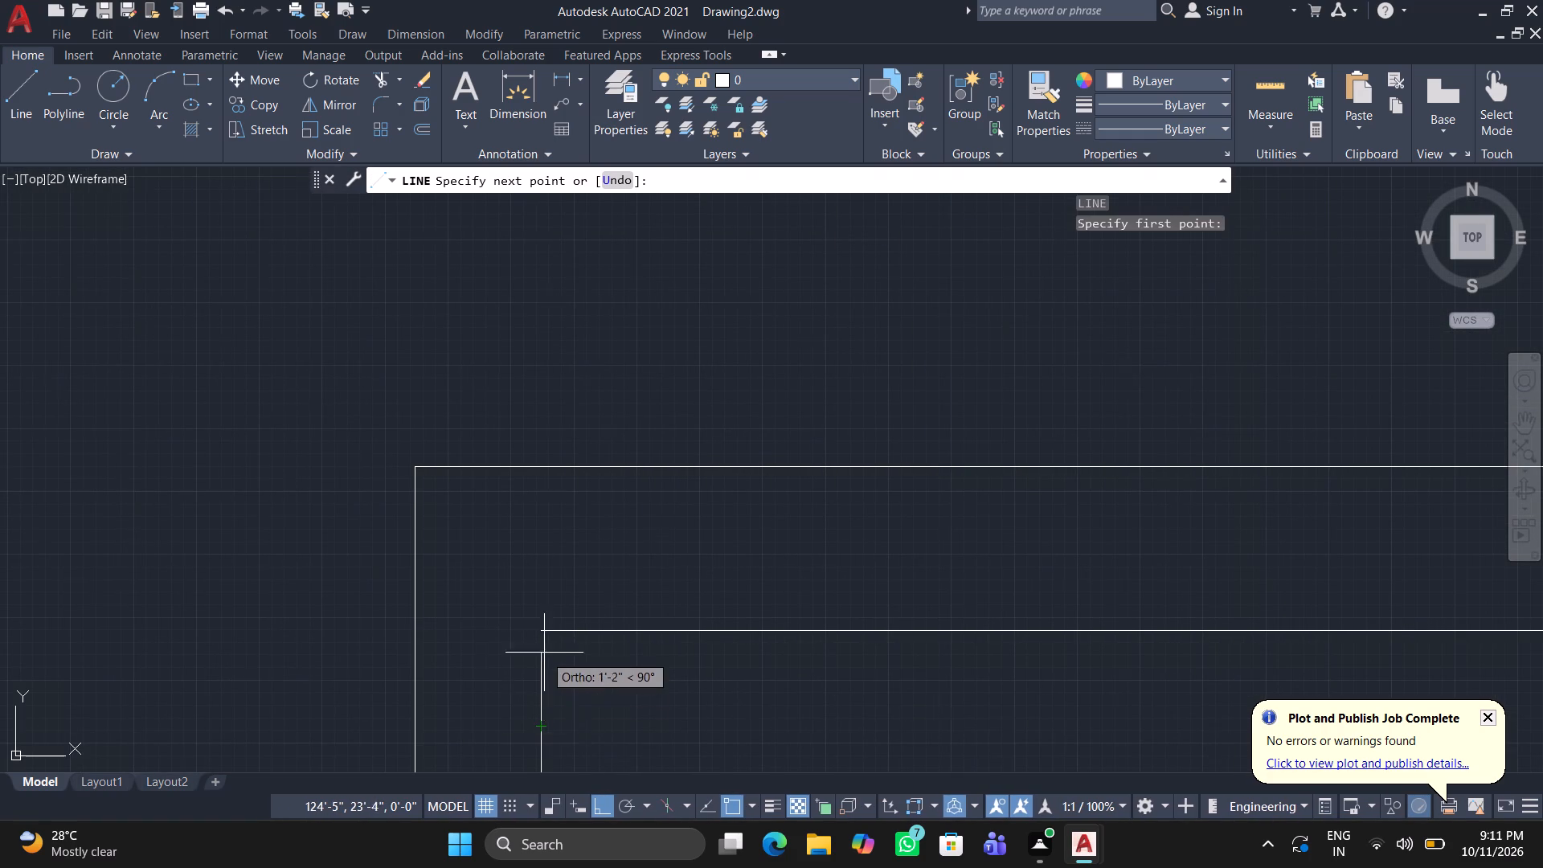
pyautogui.scroll(2, 542, 647)
pyautogui.click(534, 614)
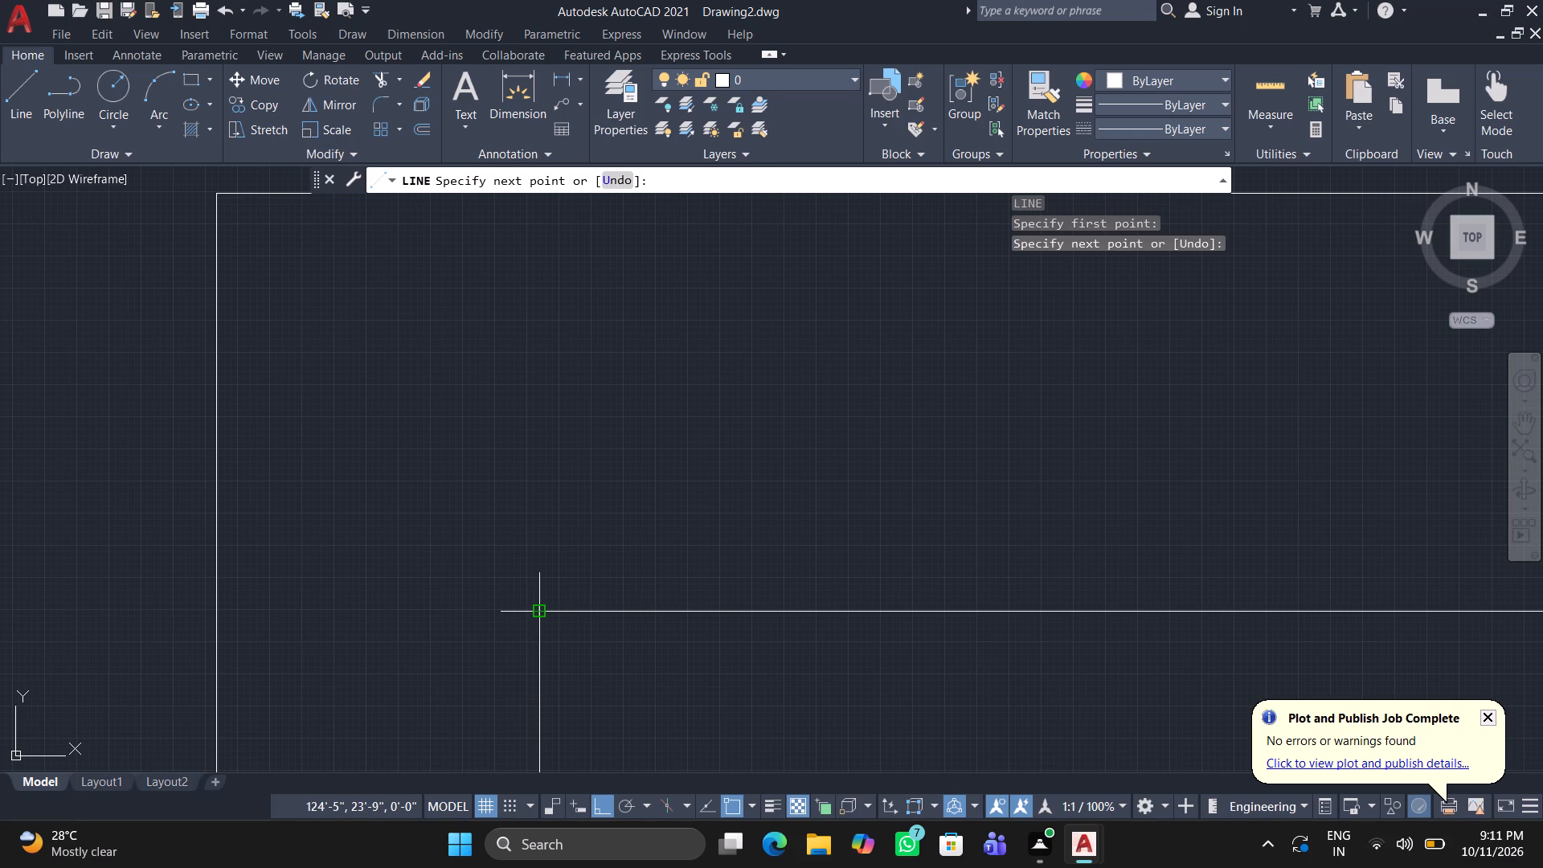
pyautogui.press('Escape')
# Stretch the upper end of the inner rectangle's right side to the right end of its raised top line.
pyautogui.scroll(-1, 645, 692)
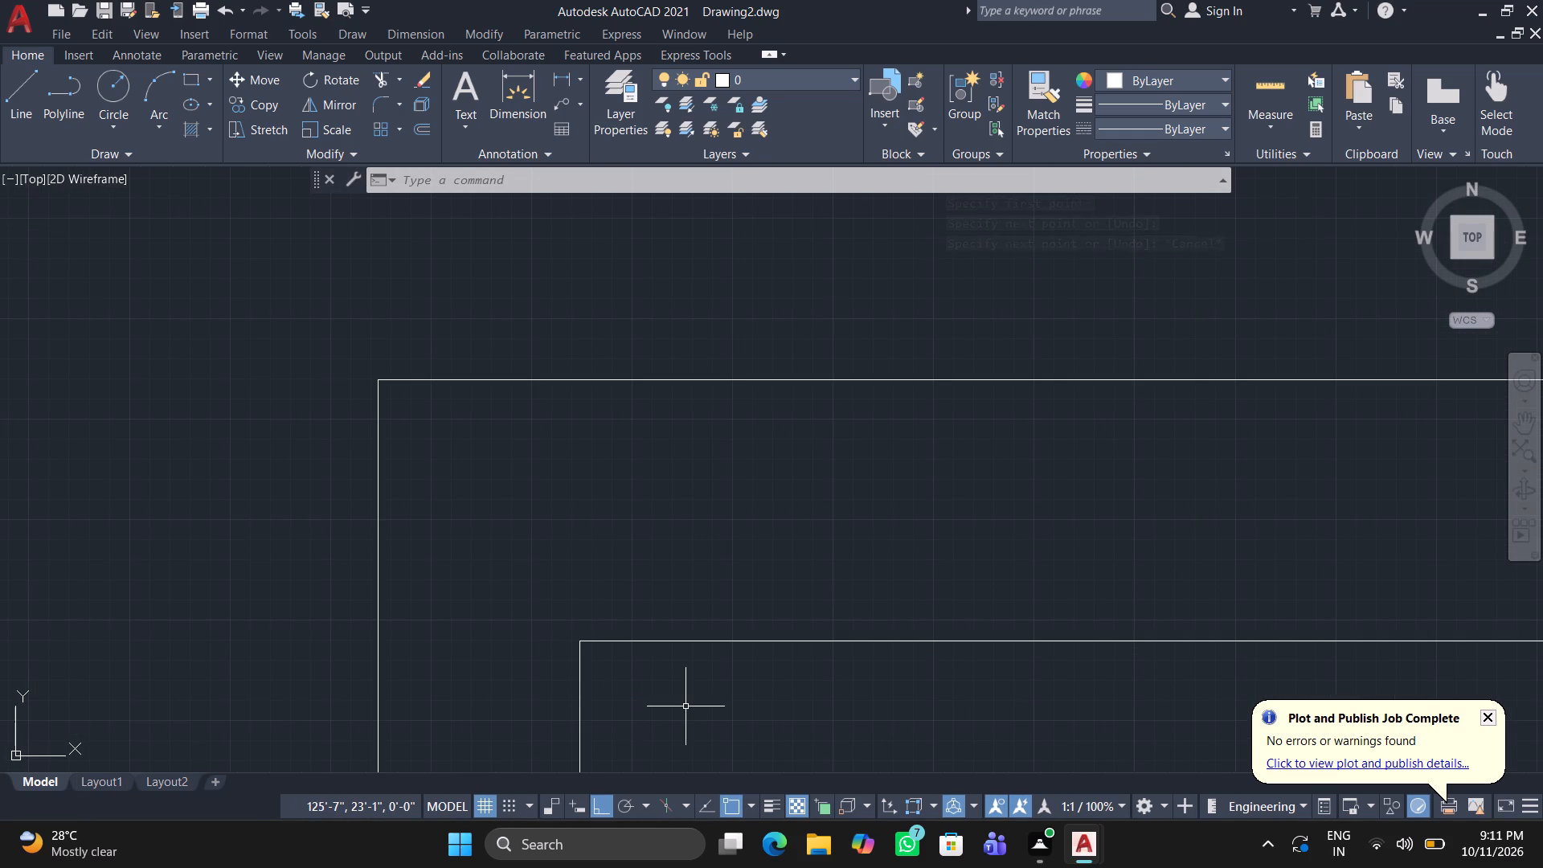
pyautogui.scroll(-5, 686, 706)
pyautogui.moveTo(747, 712); pyautogui.dragTo(672, 711, button='middle')
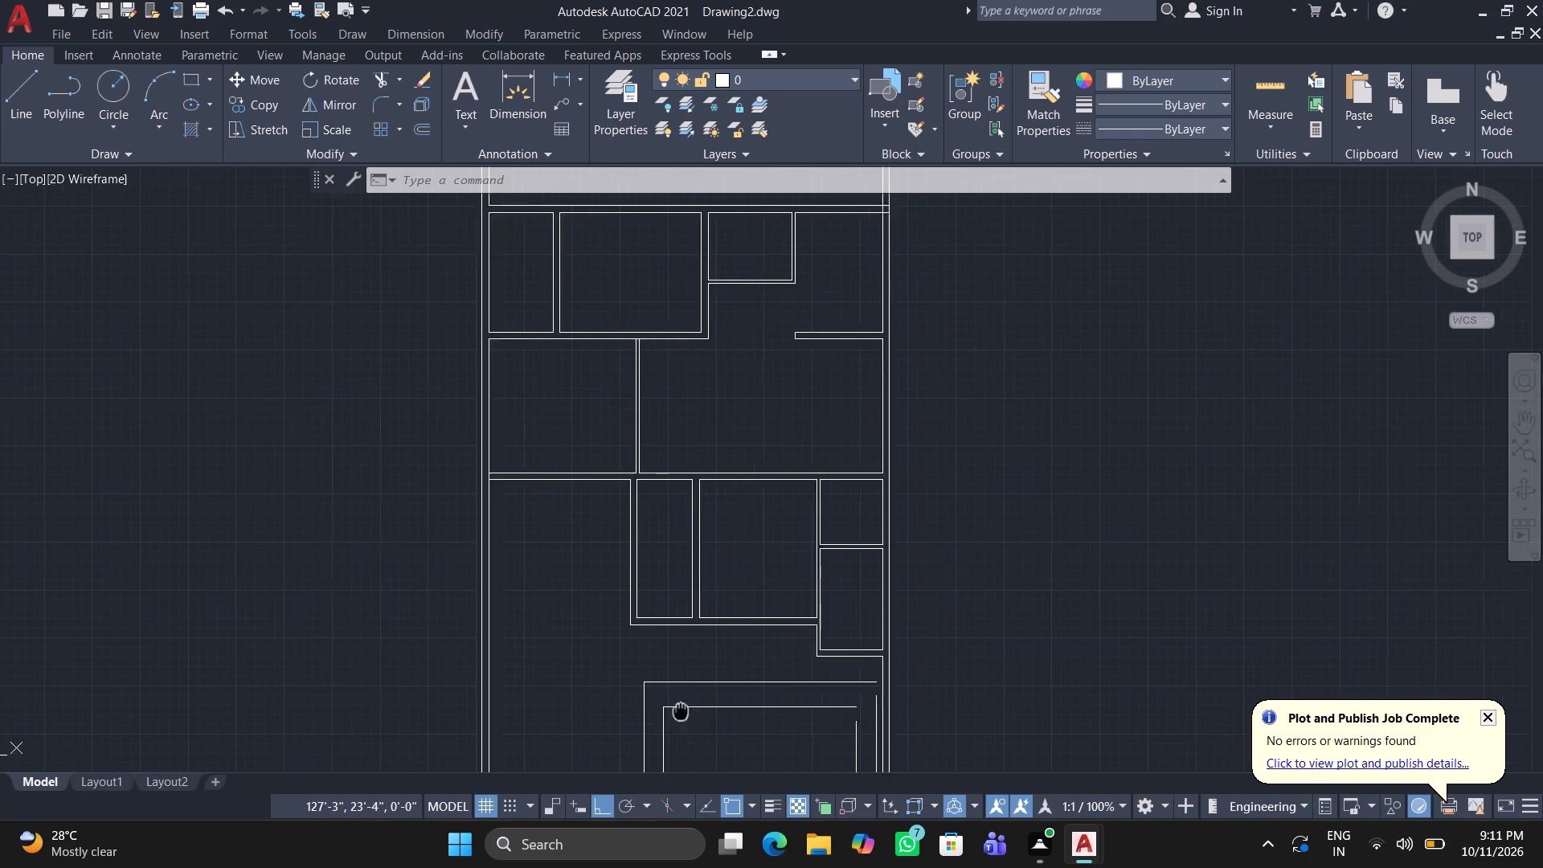
pyautogui.moveTo(672, 711); pyautogui.dragTo(448, 675, button='middle')
pyautogui.scroll(3, 641, 670)
pyautogui.moveTo(556, 708); pyautogui.dragTo(541, 635, button='middle')
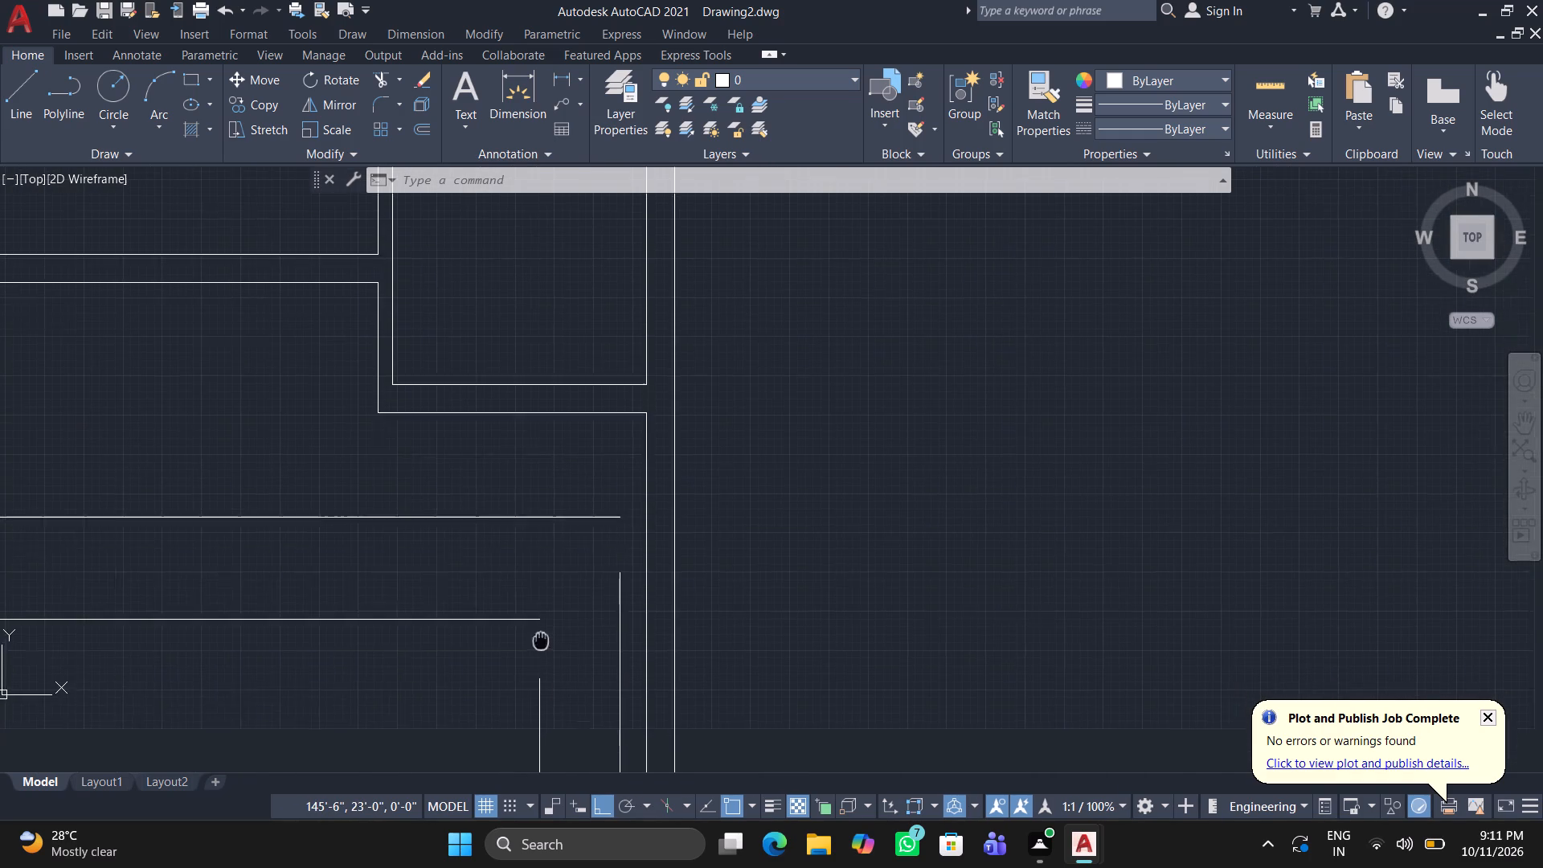
pyautogui.moveTo(541, 635); pyautogui.dragTo(541, 619, button='middle')
pyautogui.click(538, 659)
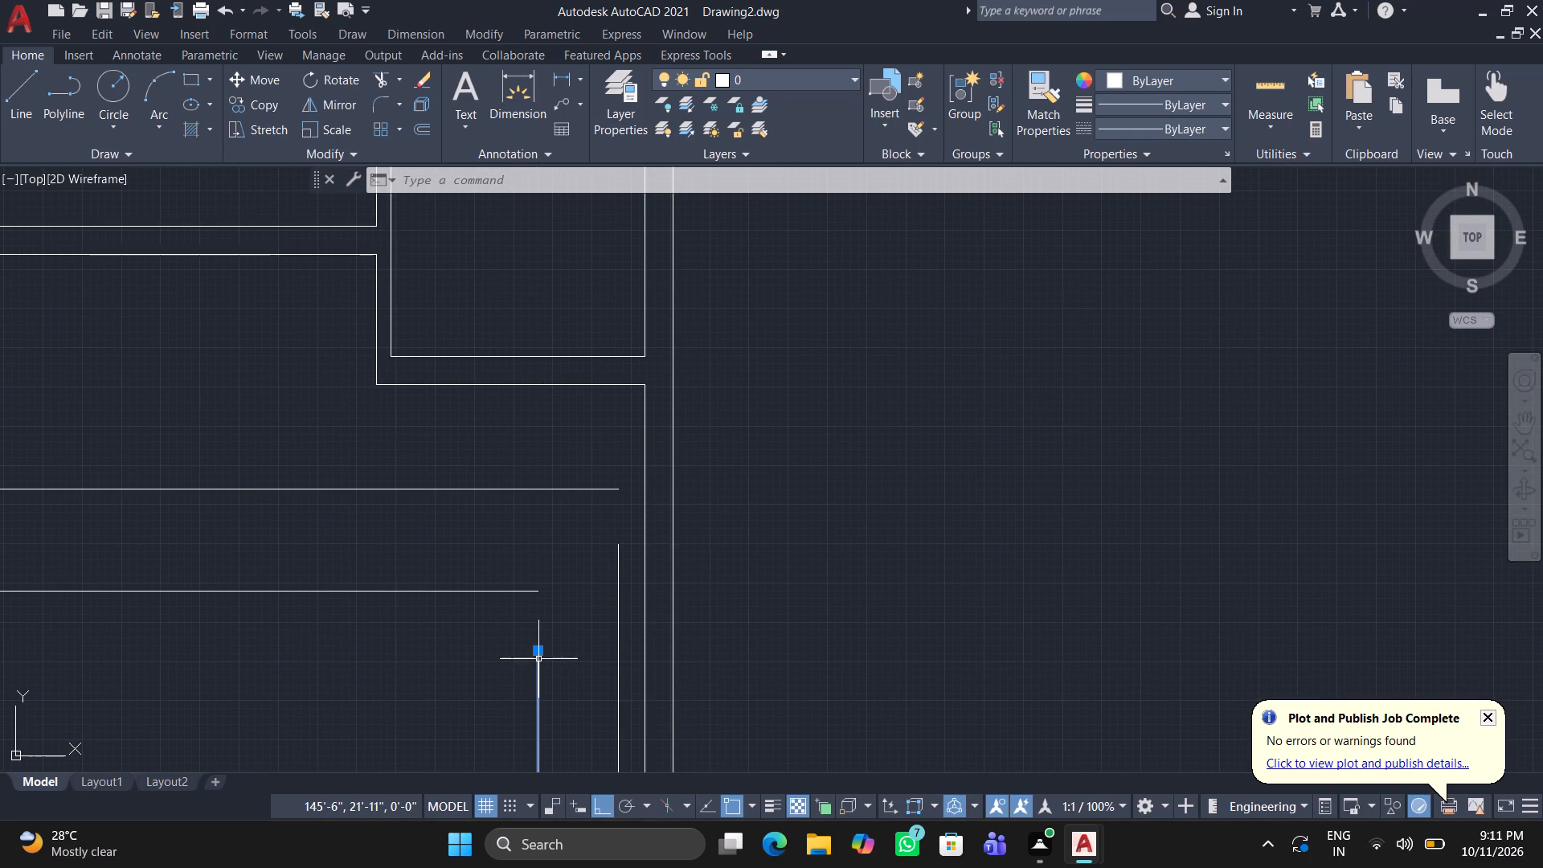
pyautogui.click(538, 649)
pyautogui.click(543, 593)
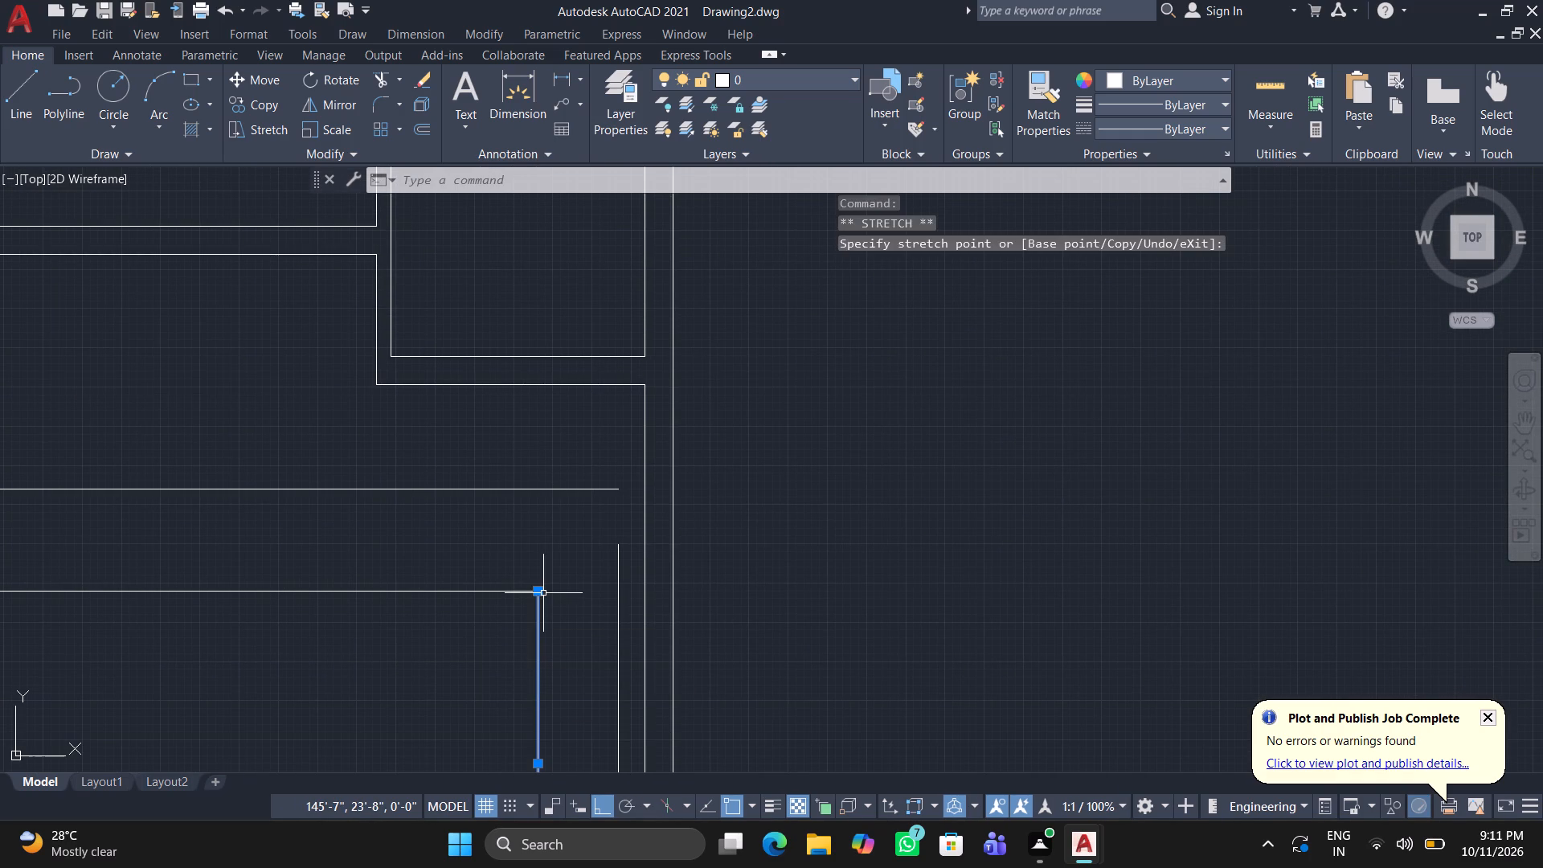
pyautogui.press('Escape')
# Stretch the upper end of the outer rectangle's right side to the right end of its raised top line.
pyautogui.click(617, 558)
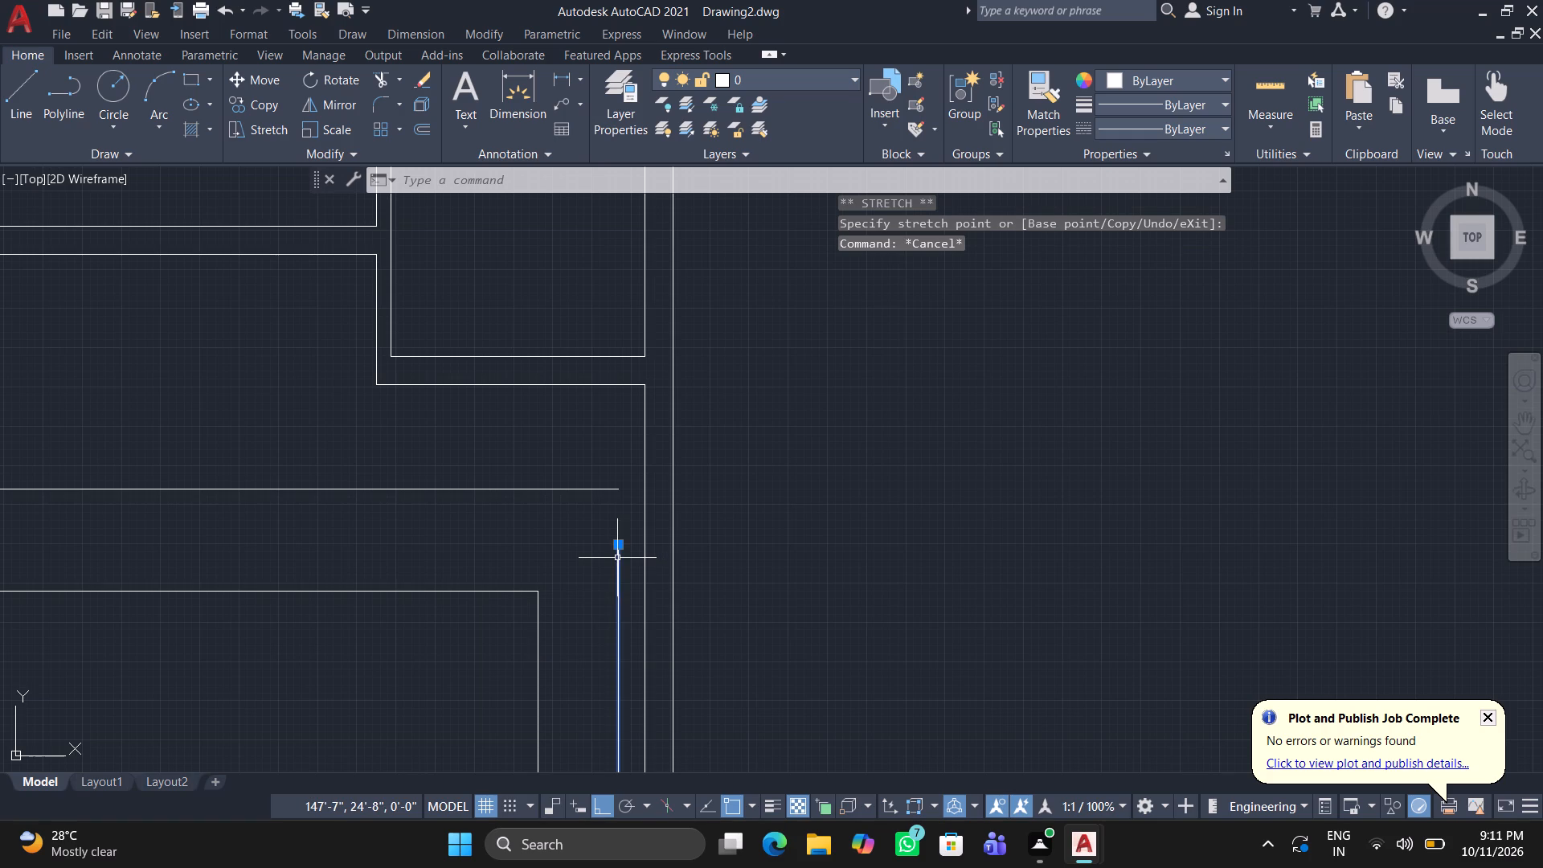
pyautogui.click(617, 547)
pyautogui.click(614, 493)
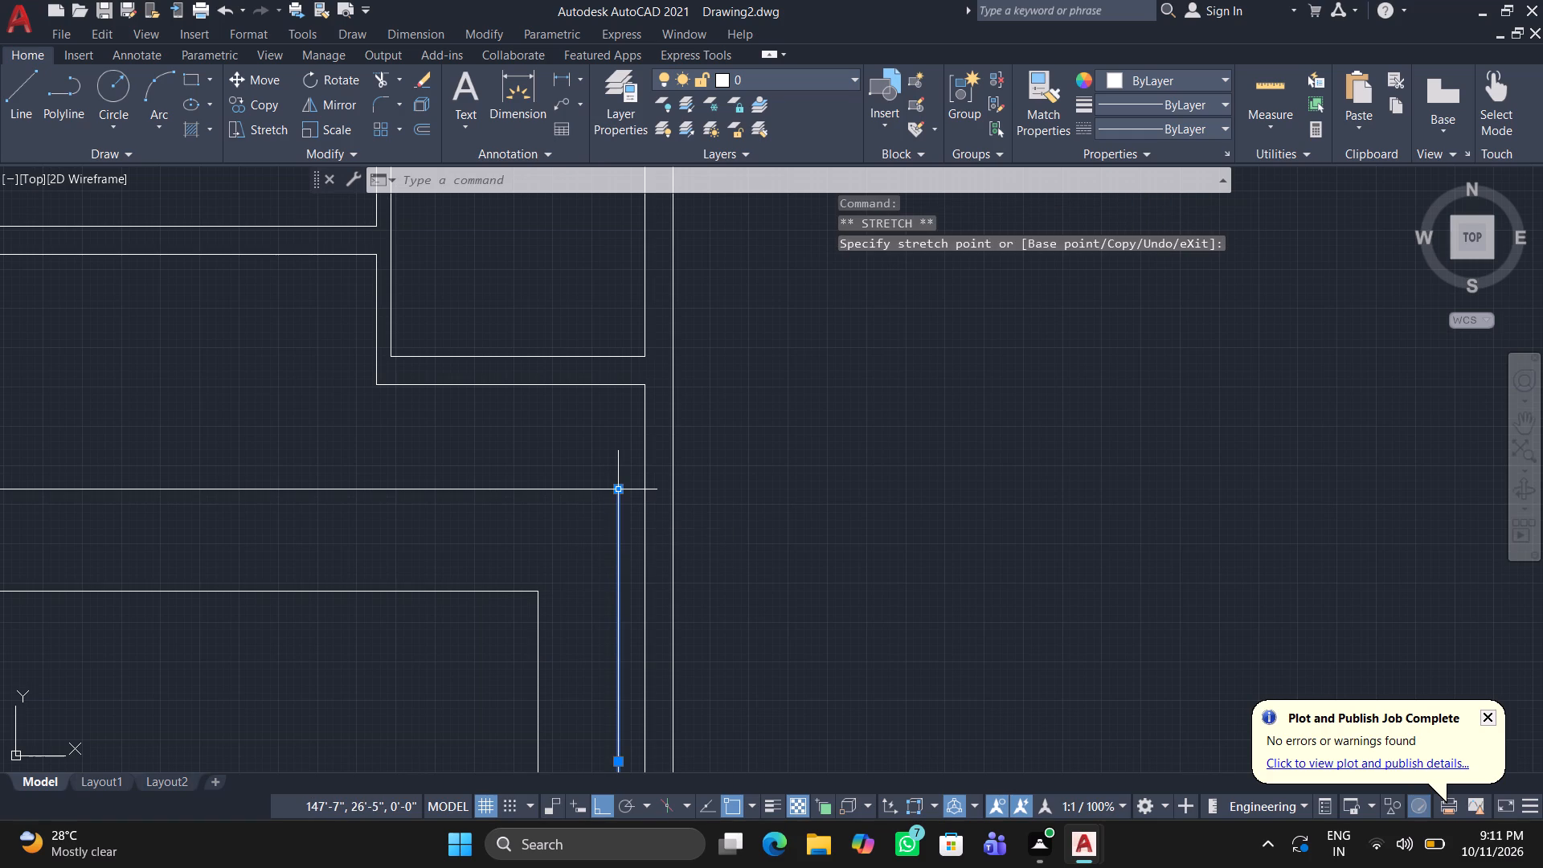
pyautogui.press('1')
pyautogui.press('Escape')
# Draw a closed outline about 9" square inside the left outer wall, starting at the top room's lower-left inner corner.
pyautogui.scroll(-2, 424, 563)
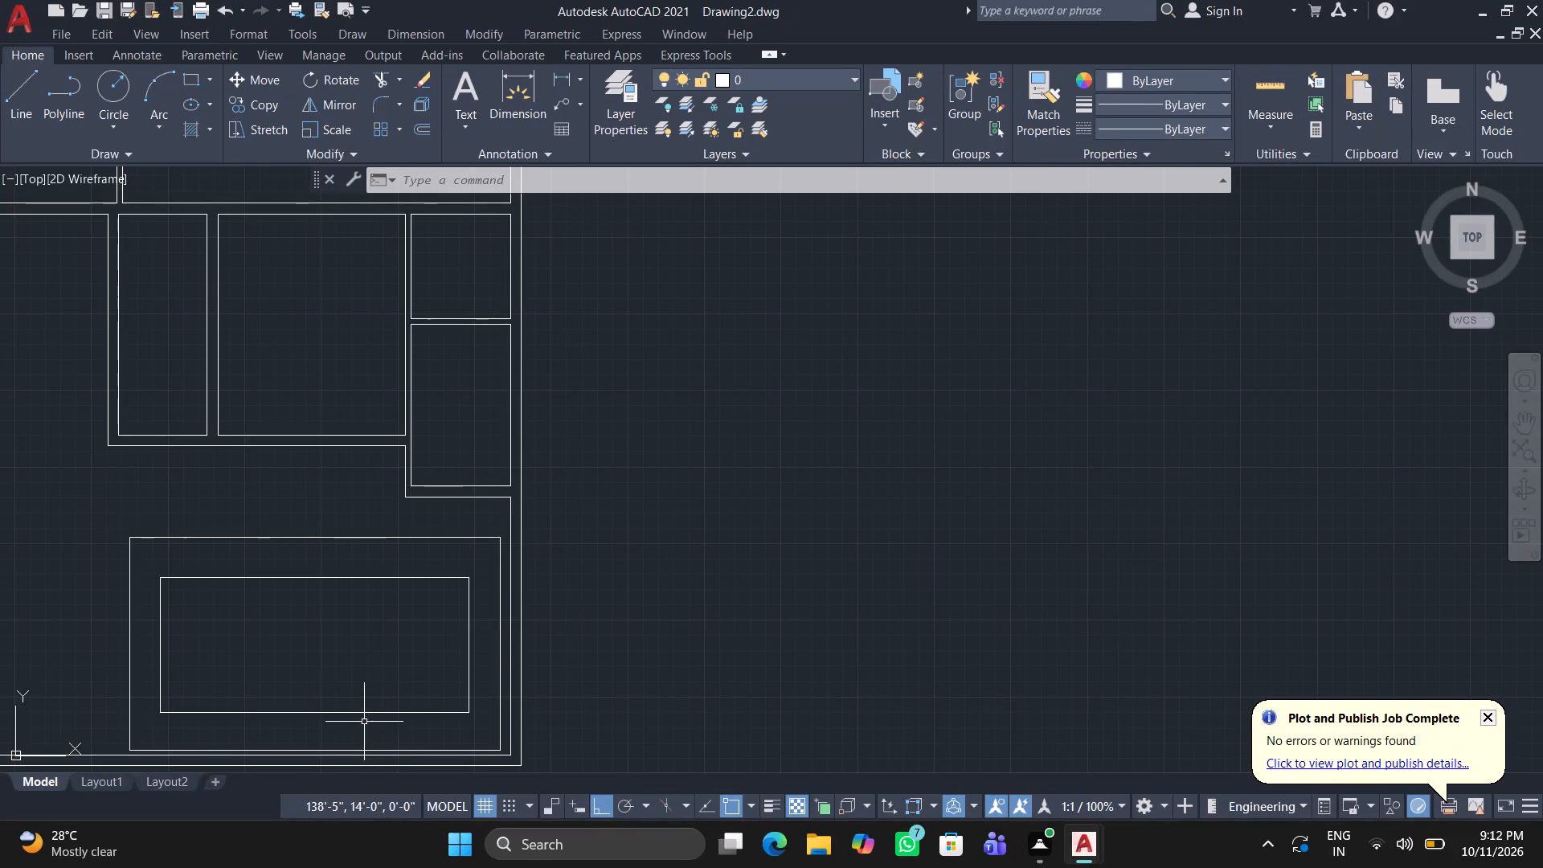
pyautogui.click(260, 579)
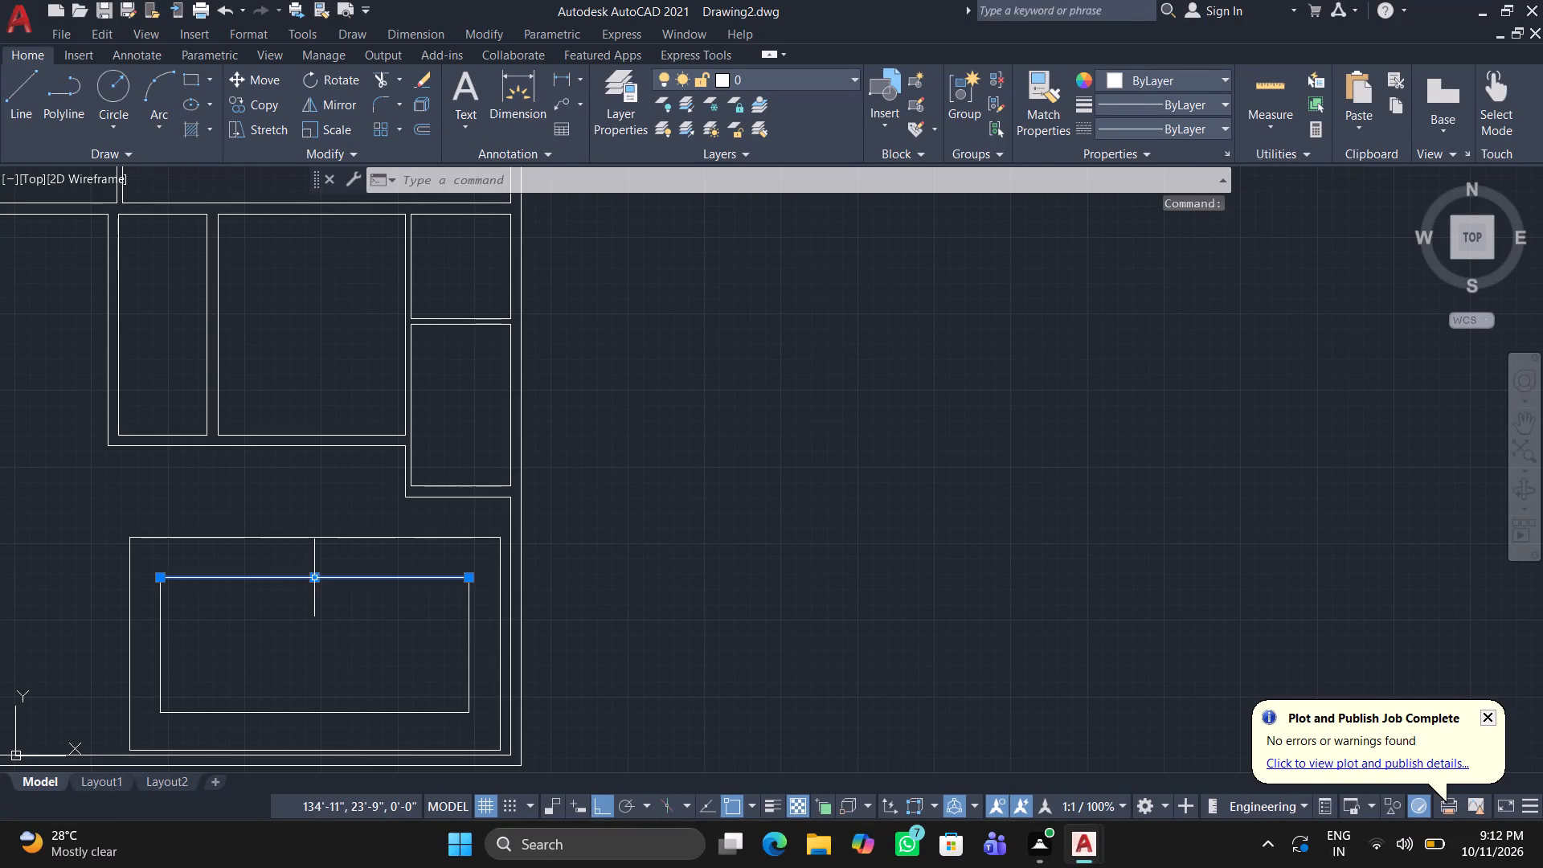
pyautogui.scroll(-1, 227, 641)
pyautogui.moveTo(97, 650); pyautogui.dragTo(311, 666, button='middle')
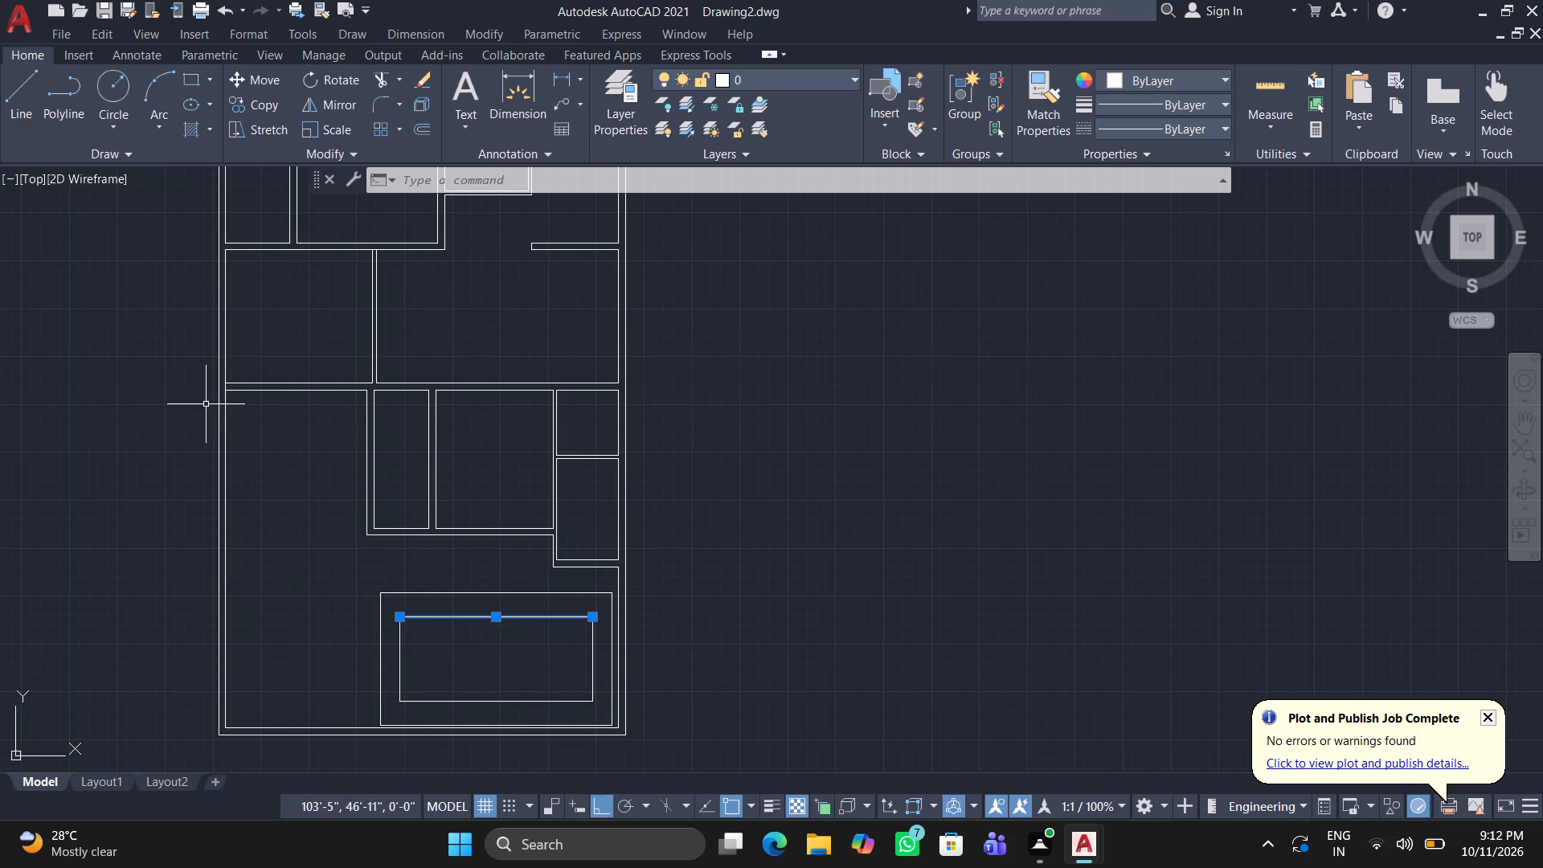
pyautogui.scroll(-1, 235, 416)
pyautogui.moveTo(258, 370); pyautogui.dragTo(300, 776, button='middle')
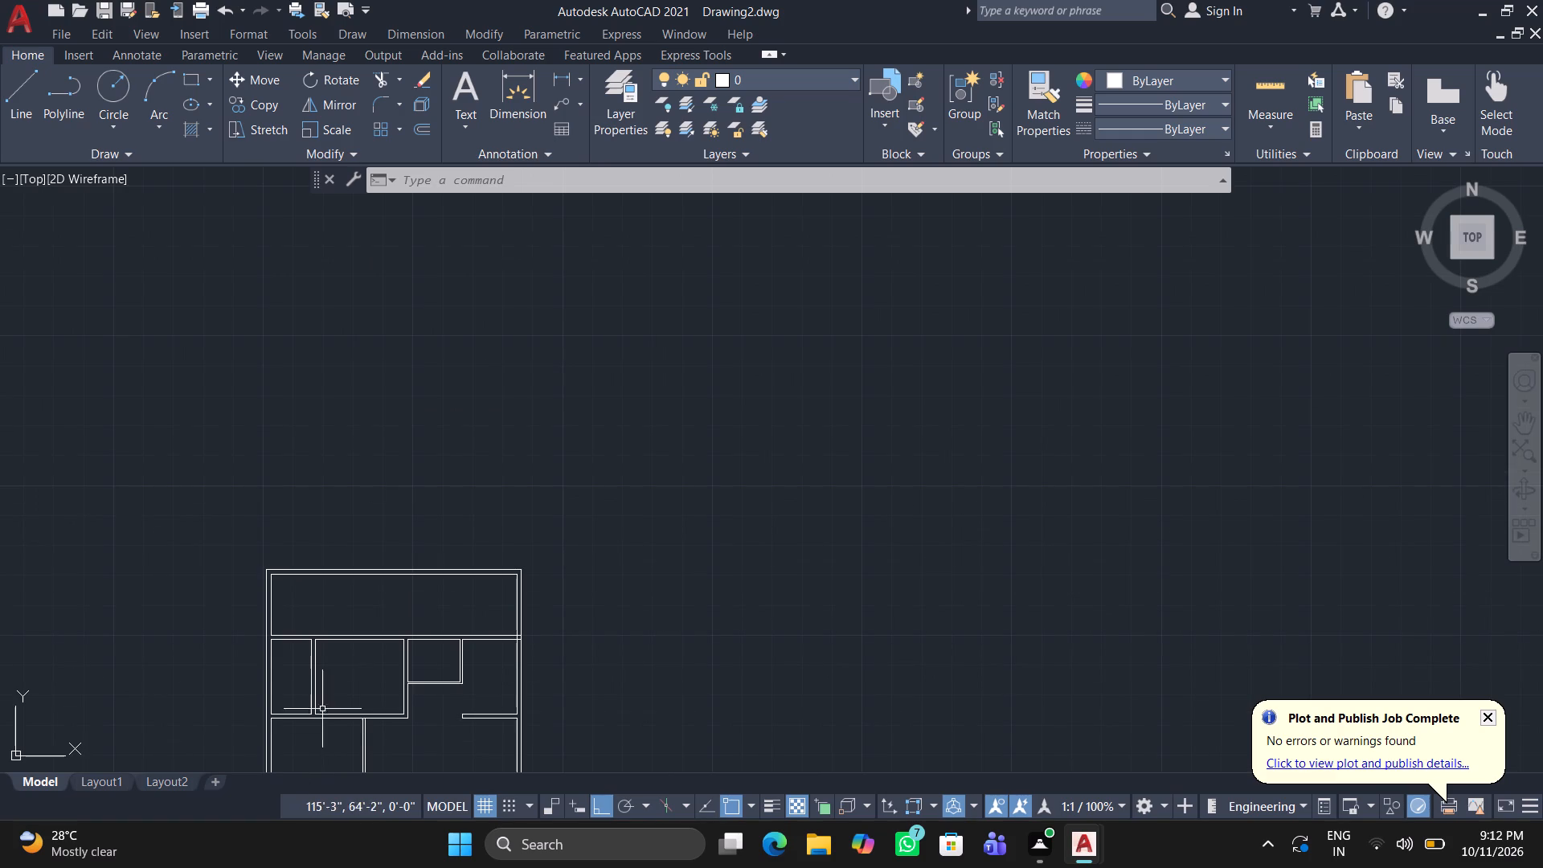
pyautogui.scroll(4, 247, 639)
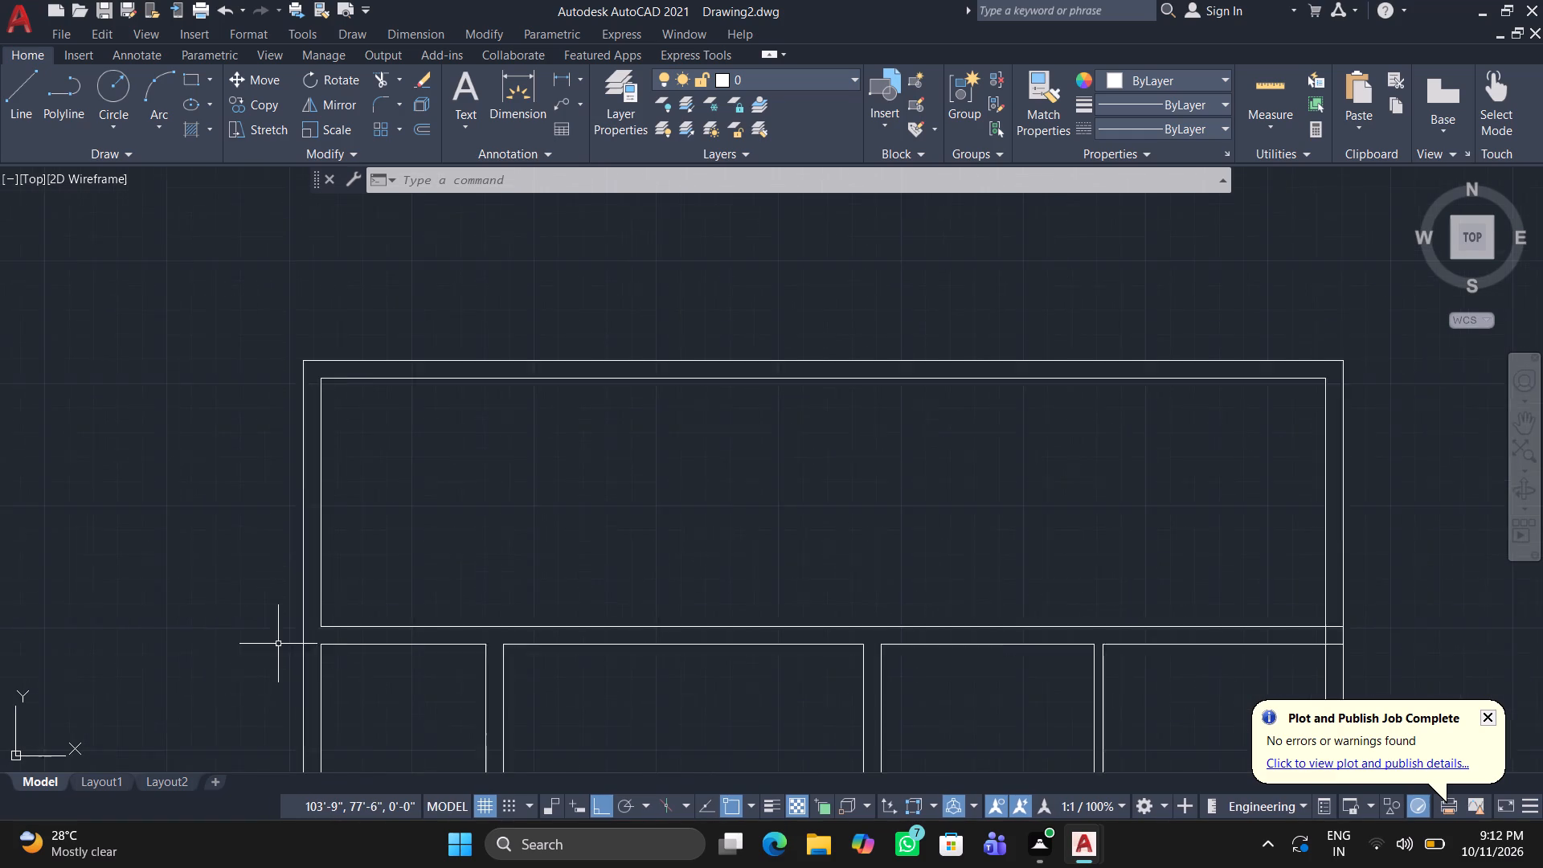
pyautogui.moveTo(280, 645); pyautogui.dragTo(258, 558, button='middle')
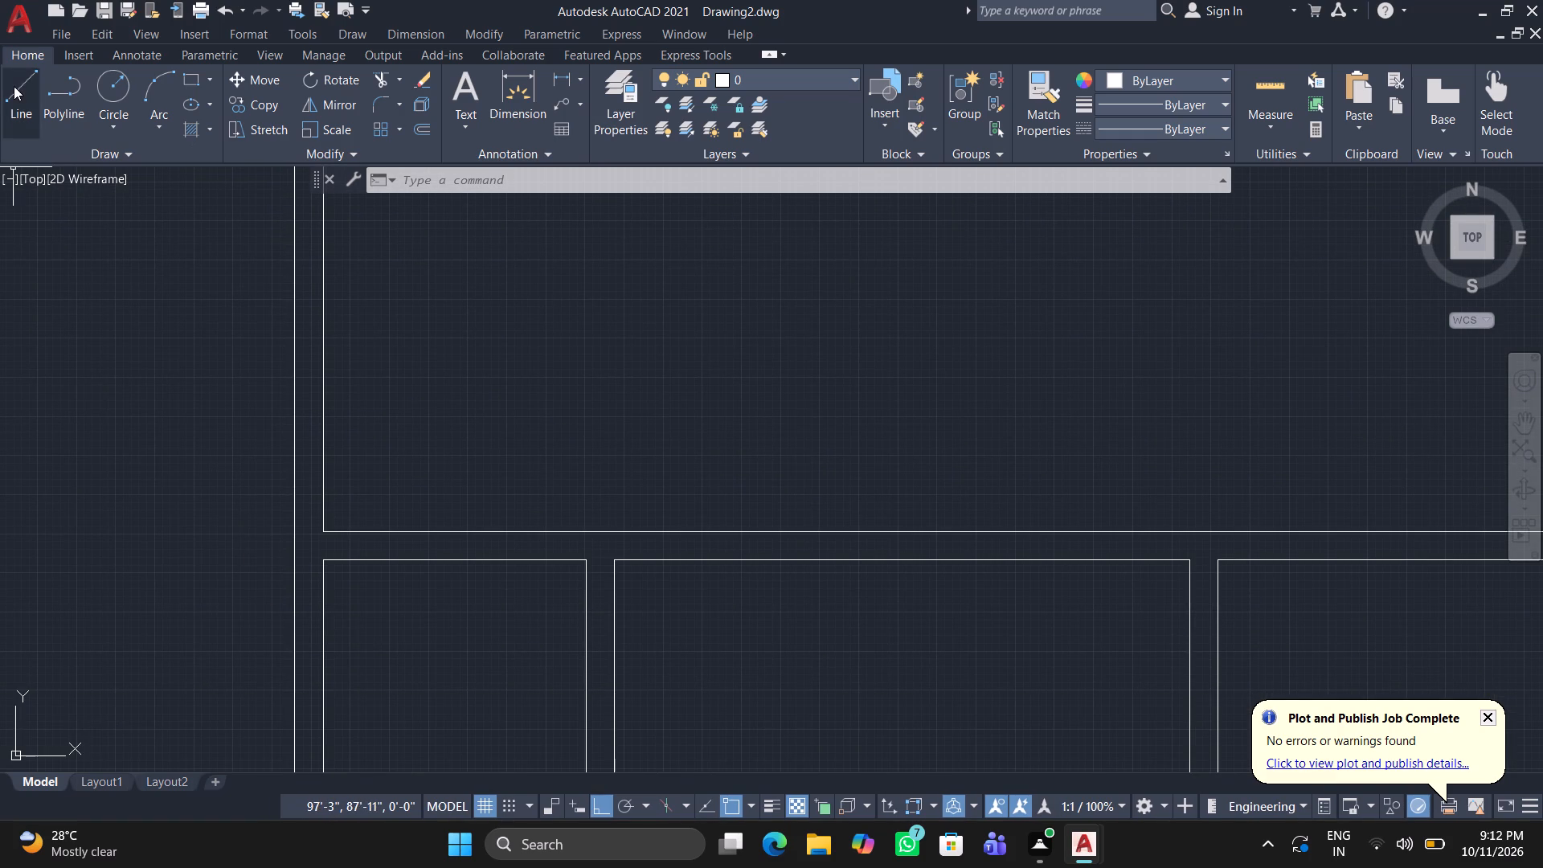
pyautogui.click(14, 80)
pyautogui.scroll(2, 313, 535)
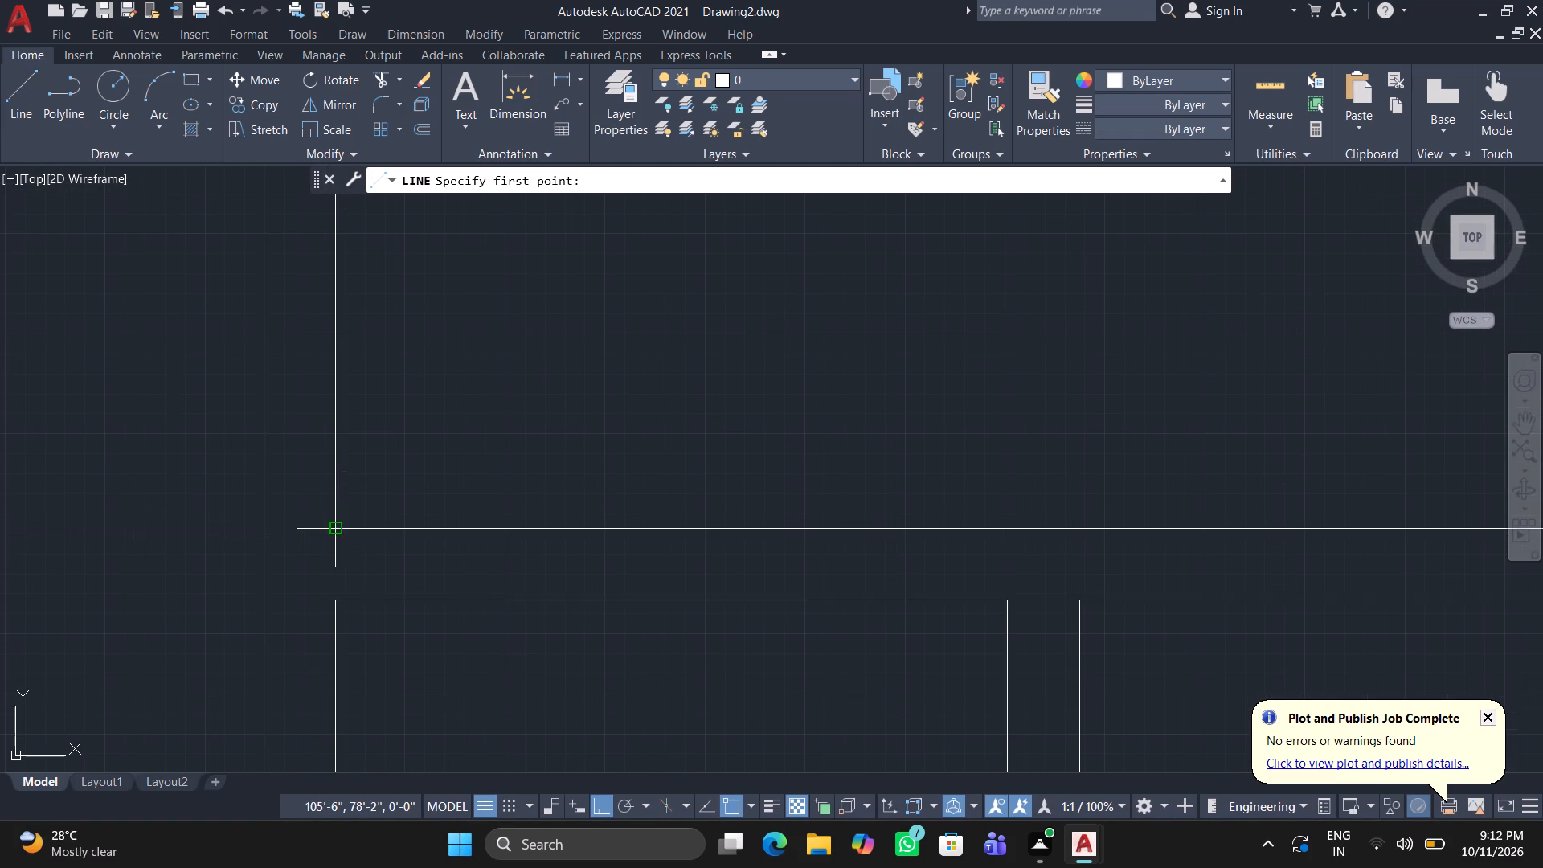
pyautogui.moveTo(336, 525); pyautogui.dragTo(320, 522)
pyautogui.click(263, 530)
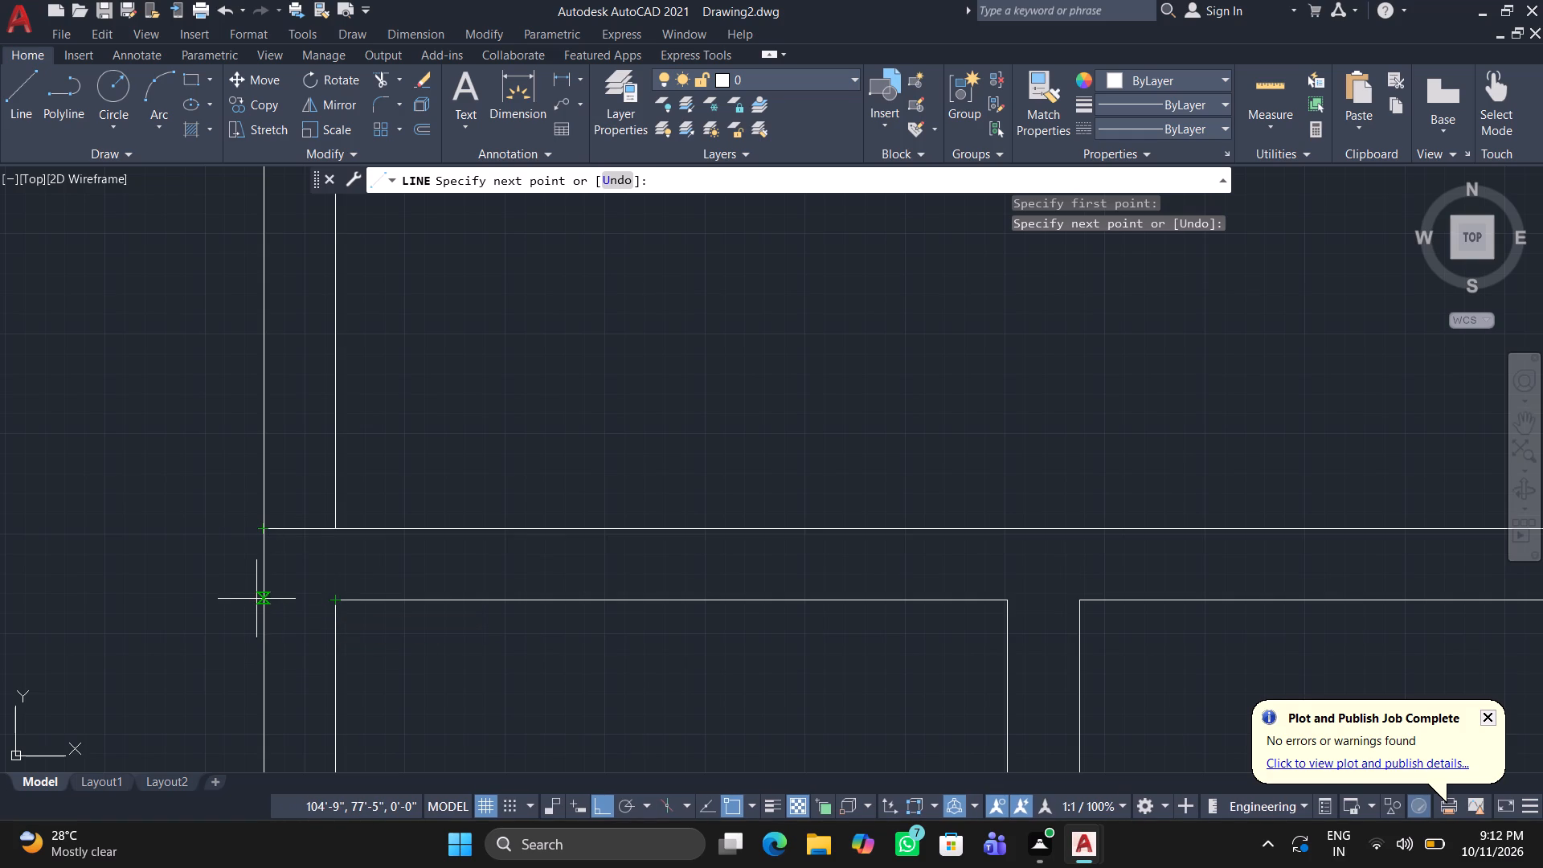
pyautogui.click(256, 599)
pyautogui.click(339, 598)
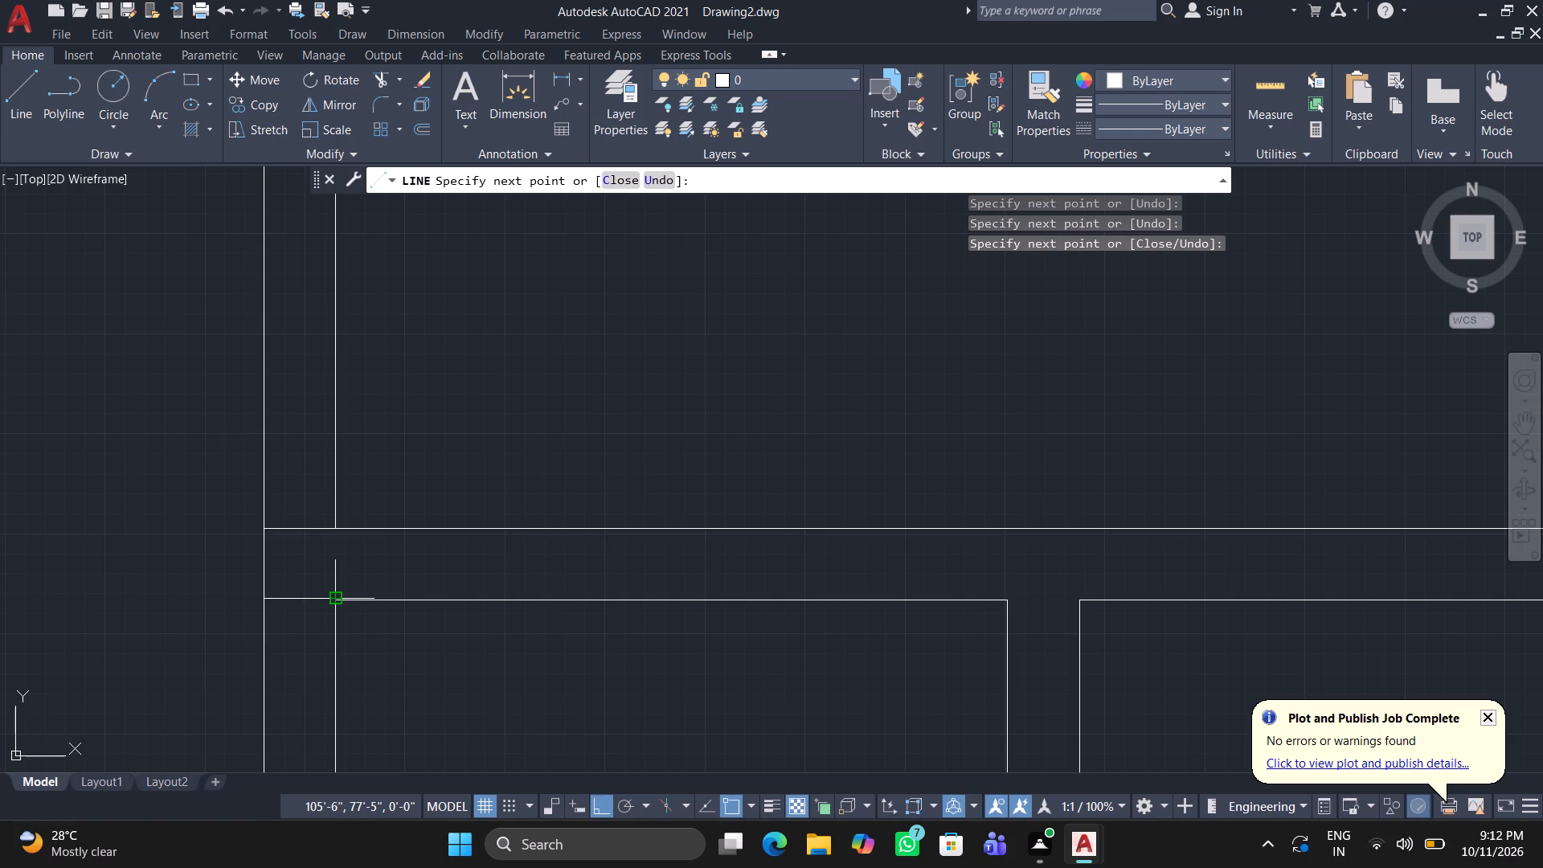
pyautogui.moveTo(349, 597); pyautogui.dragTo(343, 584)
pyautogui.hotkey('ctrl', 'z')
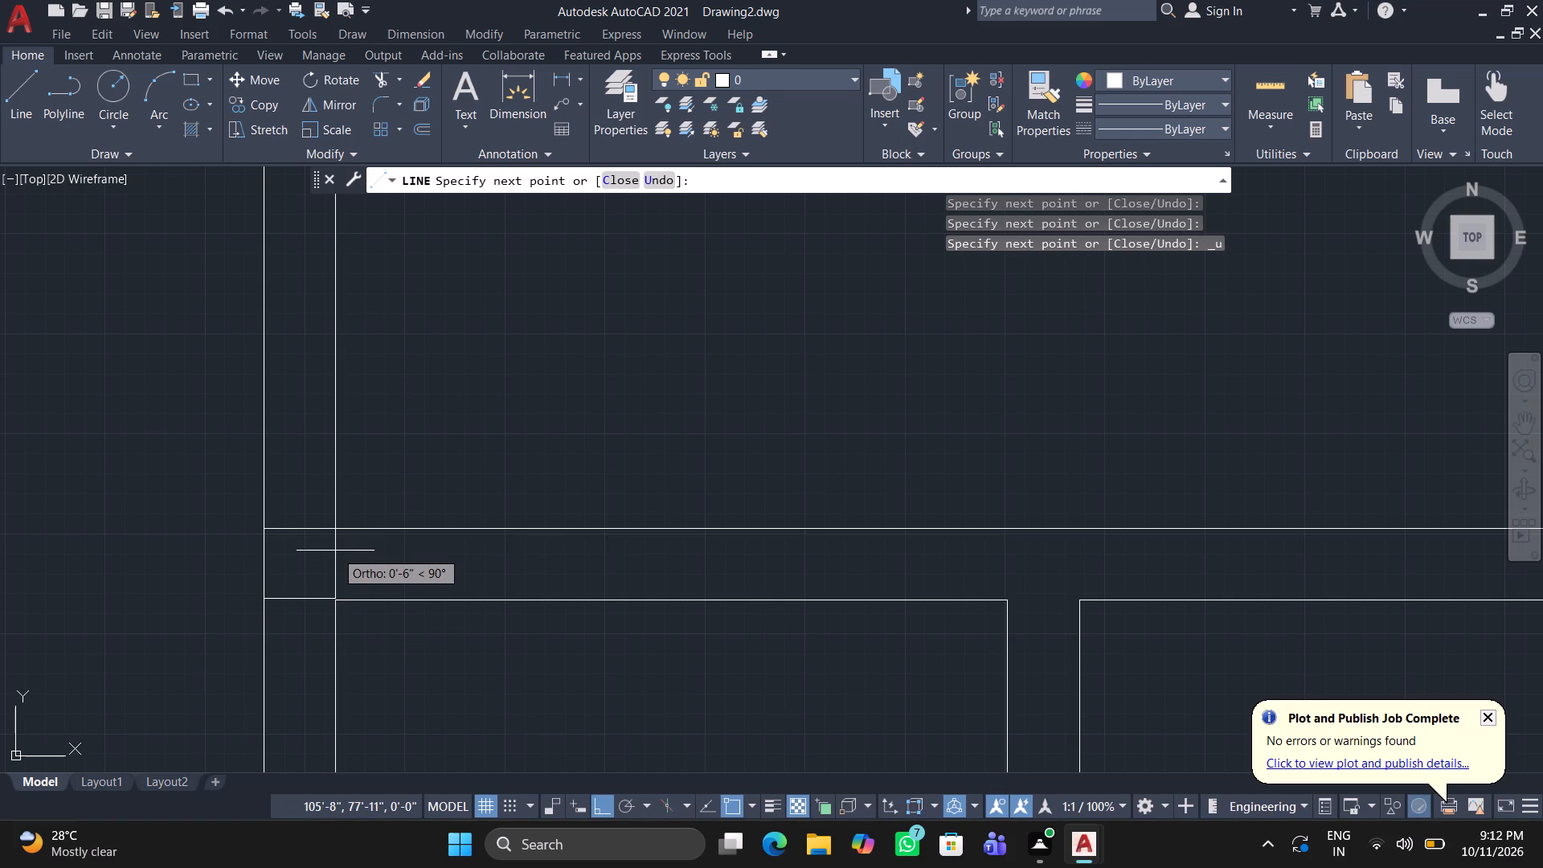
pyautogui.scroll(2, 329, 603)
pyautogui.click(341, 414)
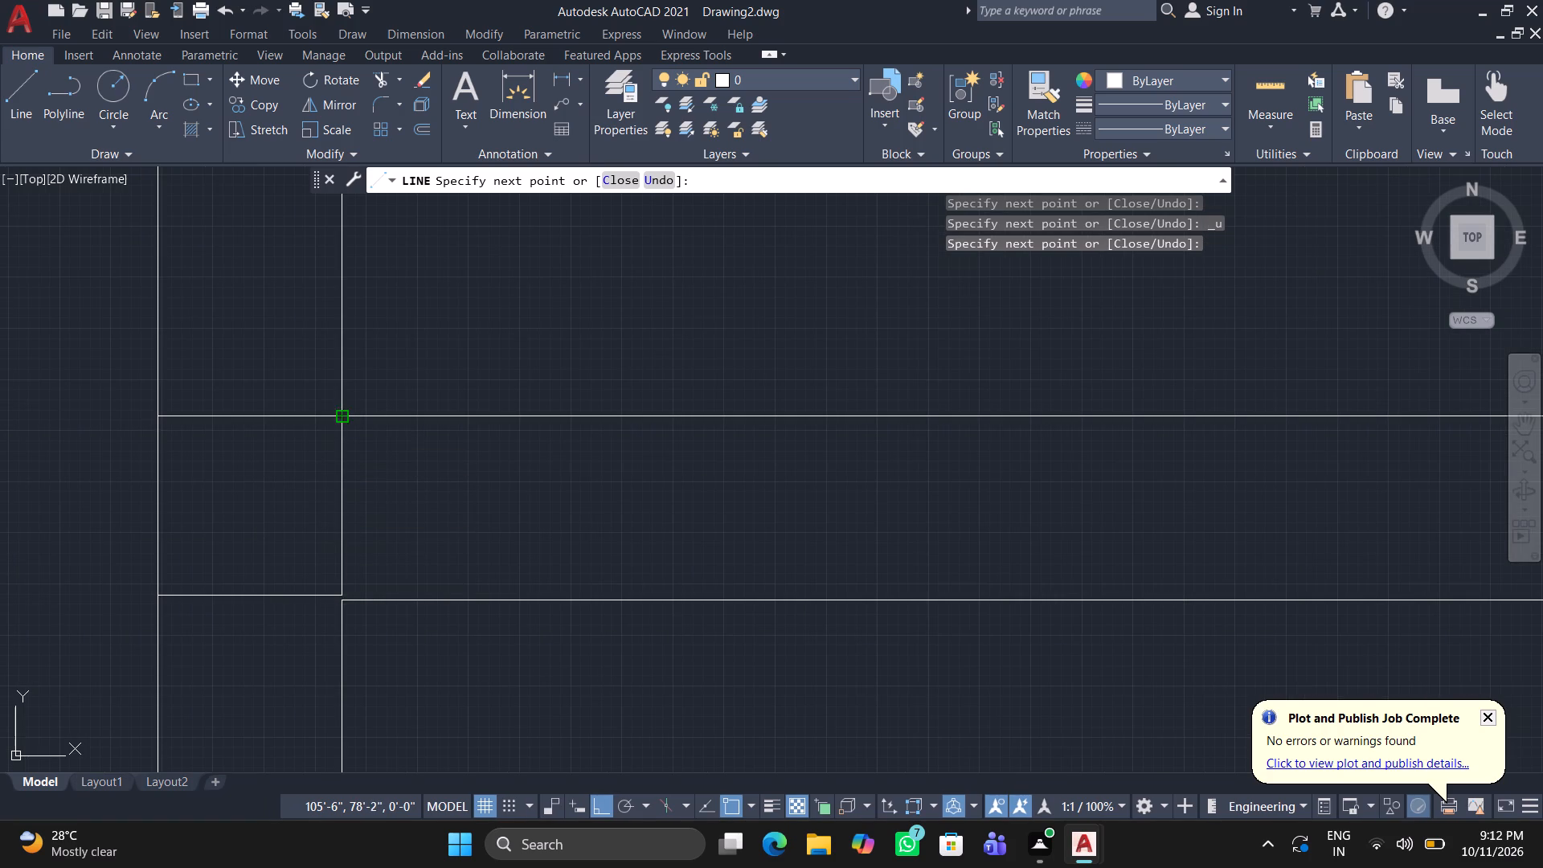
# Continue the line down the left wall's inner face to about Y 76'-11", and across to its outer face.
pyautogui.moveTo(335, 696); pyautogui.dragTo(313, 522, button='middle')
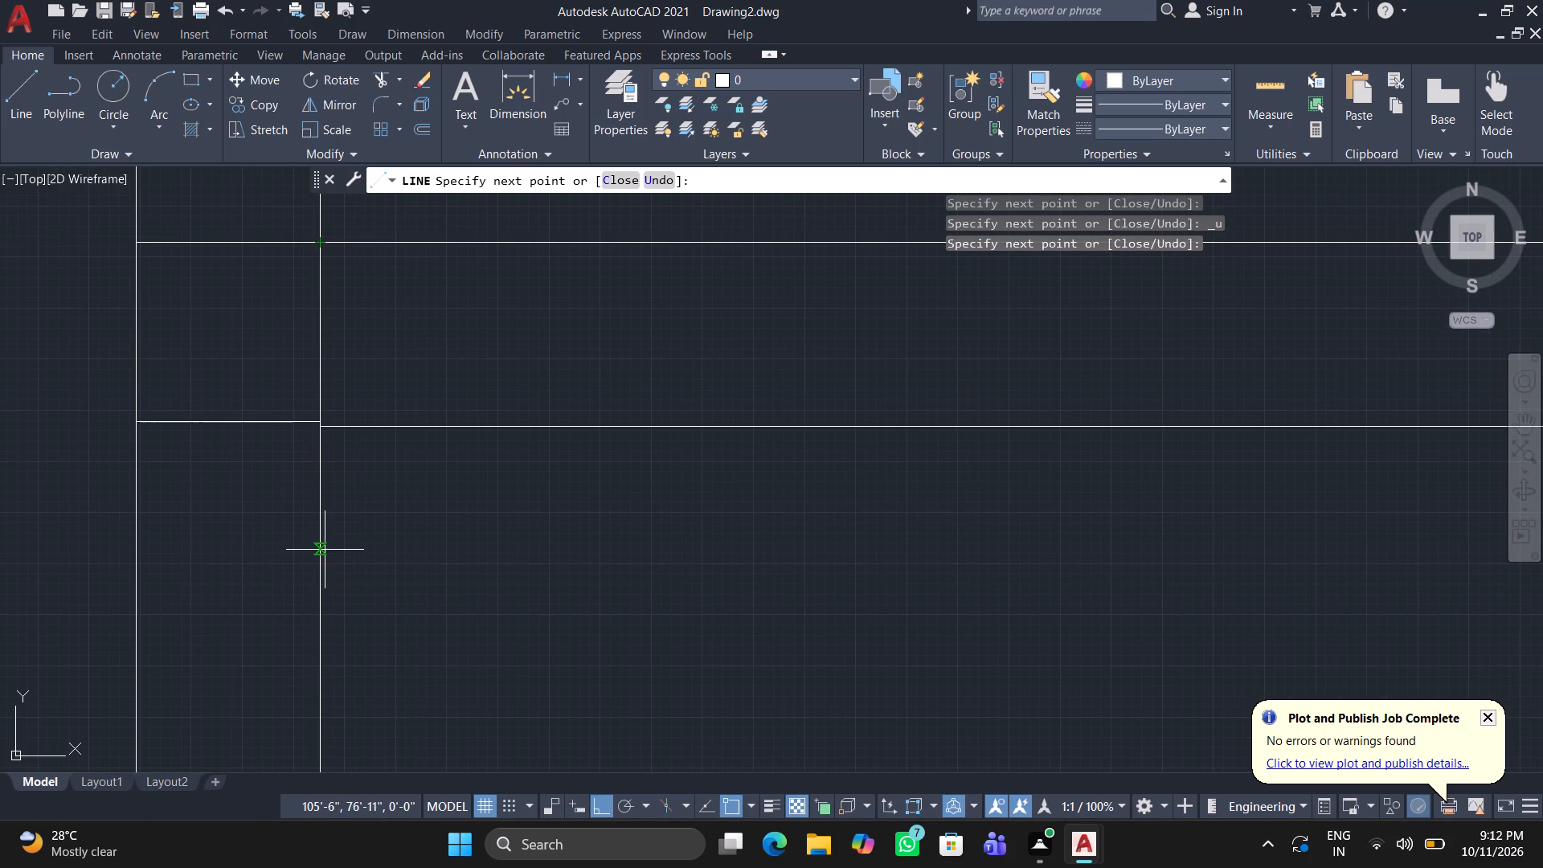
pyautogui.click(325, 550)
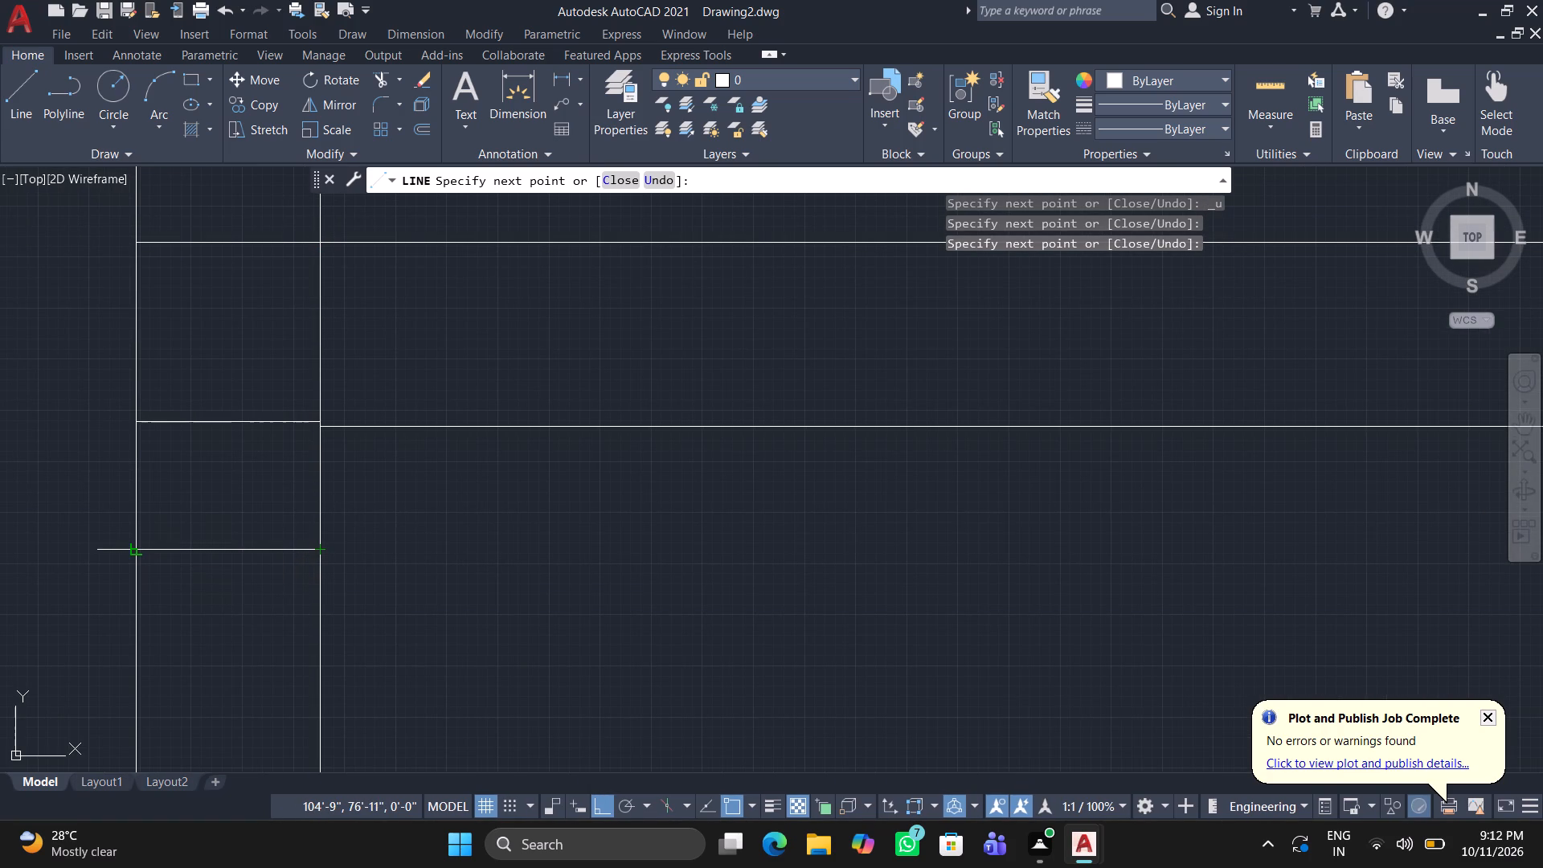
pyautogui.click(135, 548)
pyautogui.press('Escape')
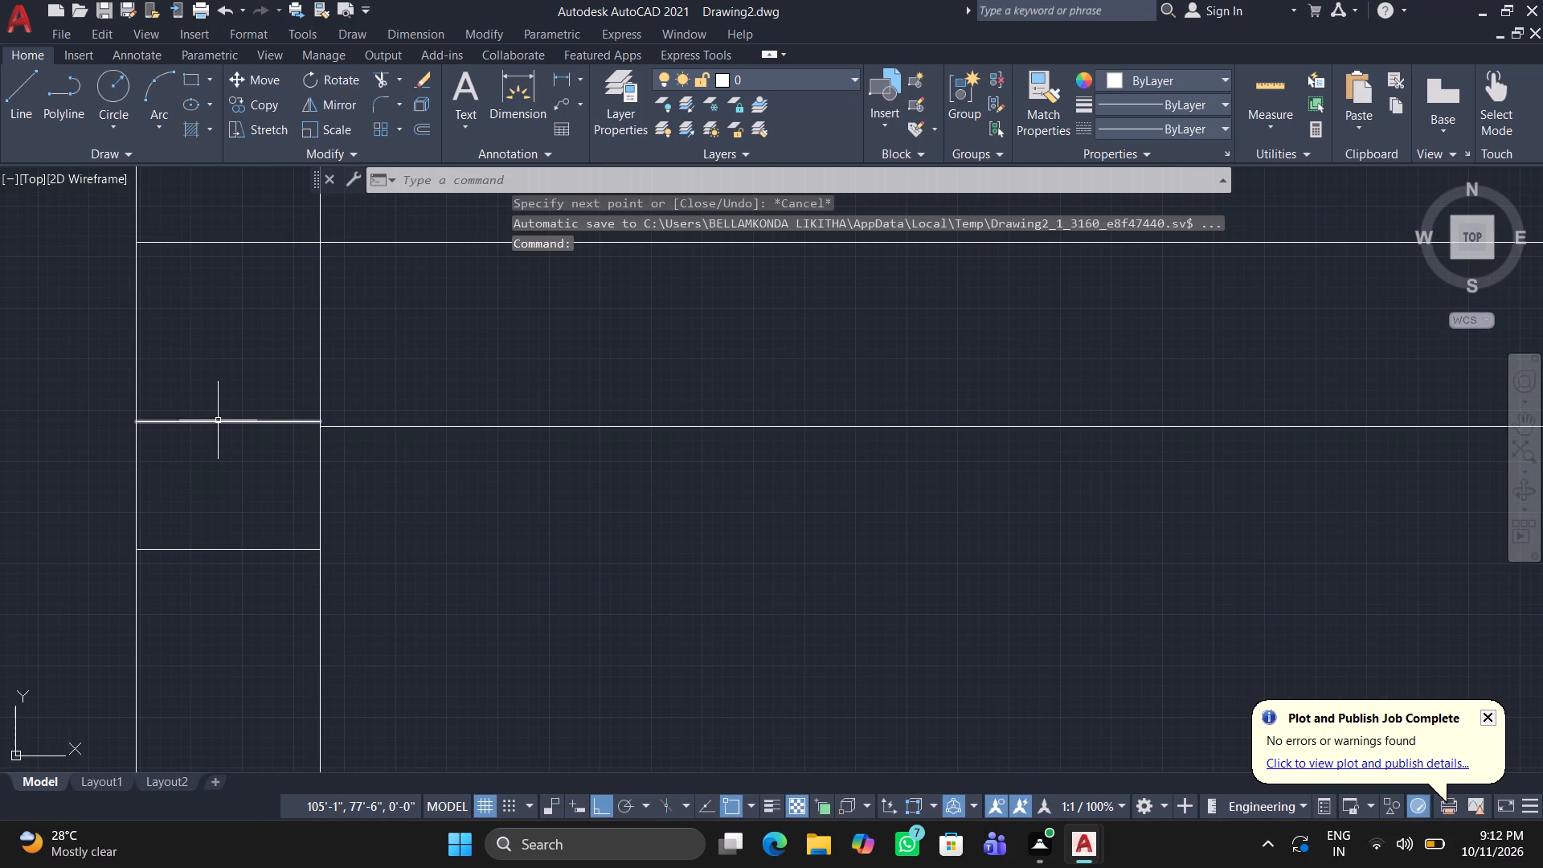
# Erase the original bottom line of the small square, leaving one taller column outline in the left wall.
pyautogui.click(216, 423)
pyautogui.press('Delete')
pyautogui.scroll(-2, 289, 469)
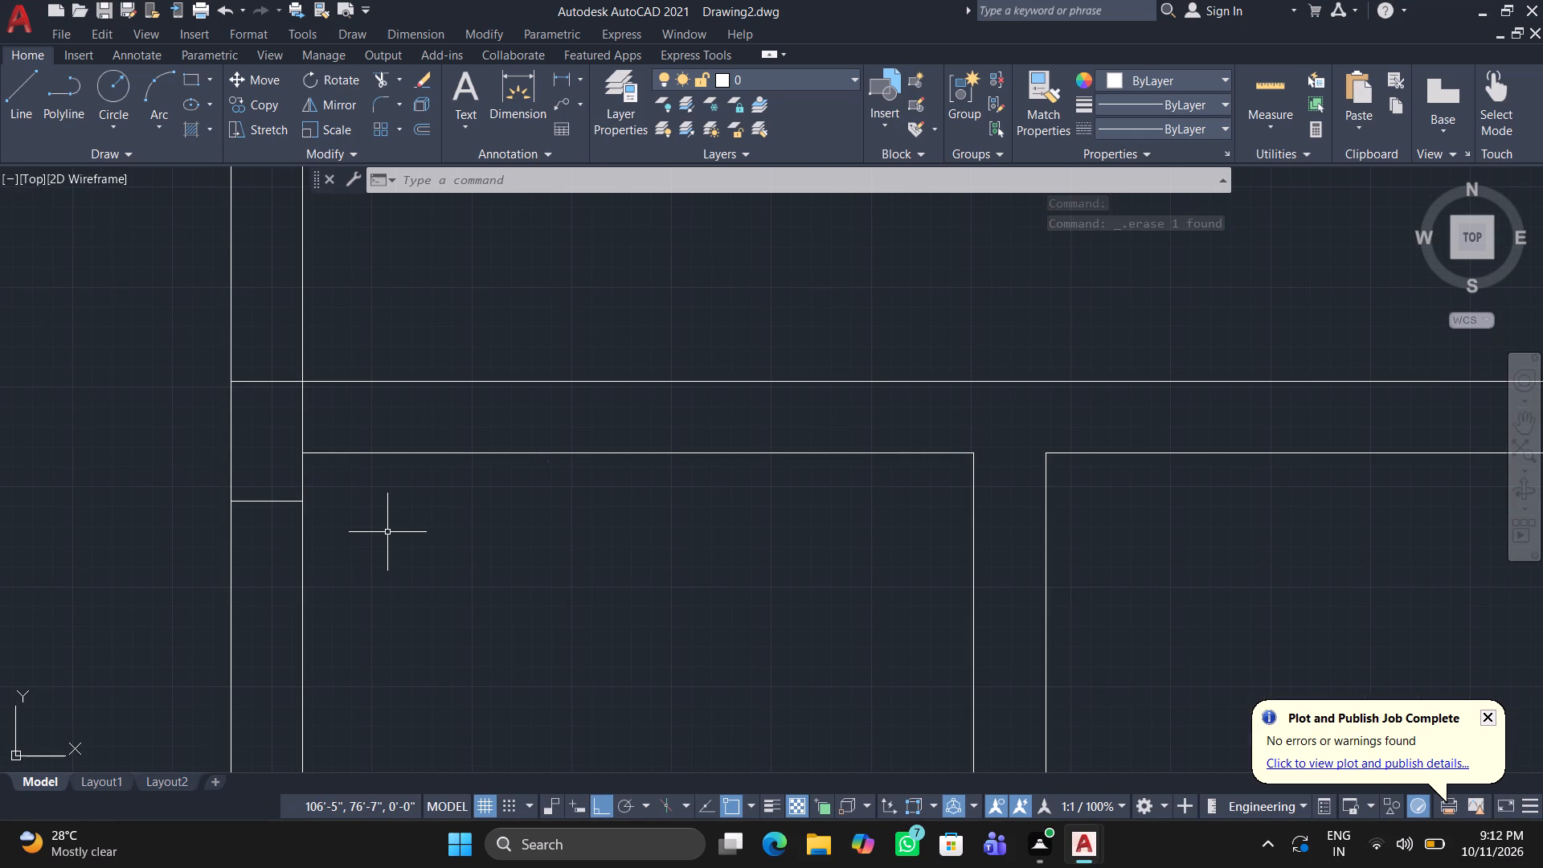
pyautogui.press('space')
pyautogui.scroll(-1, 487, 533)
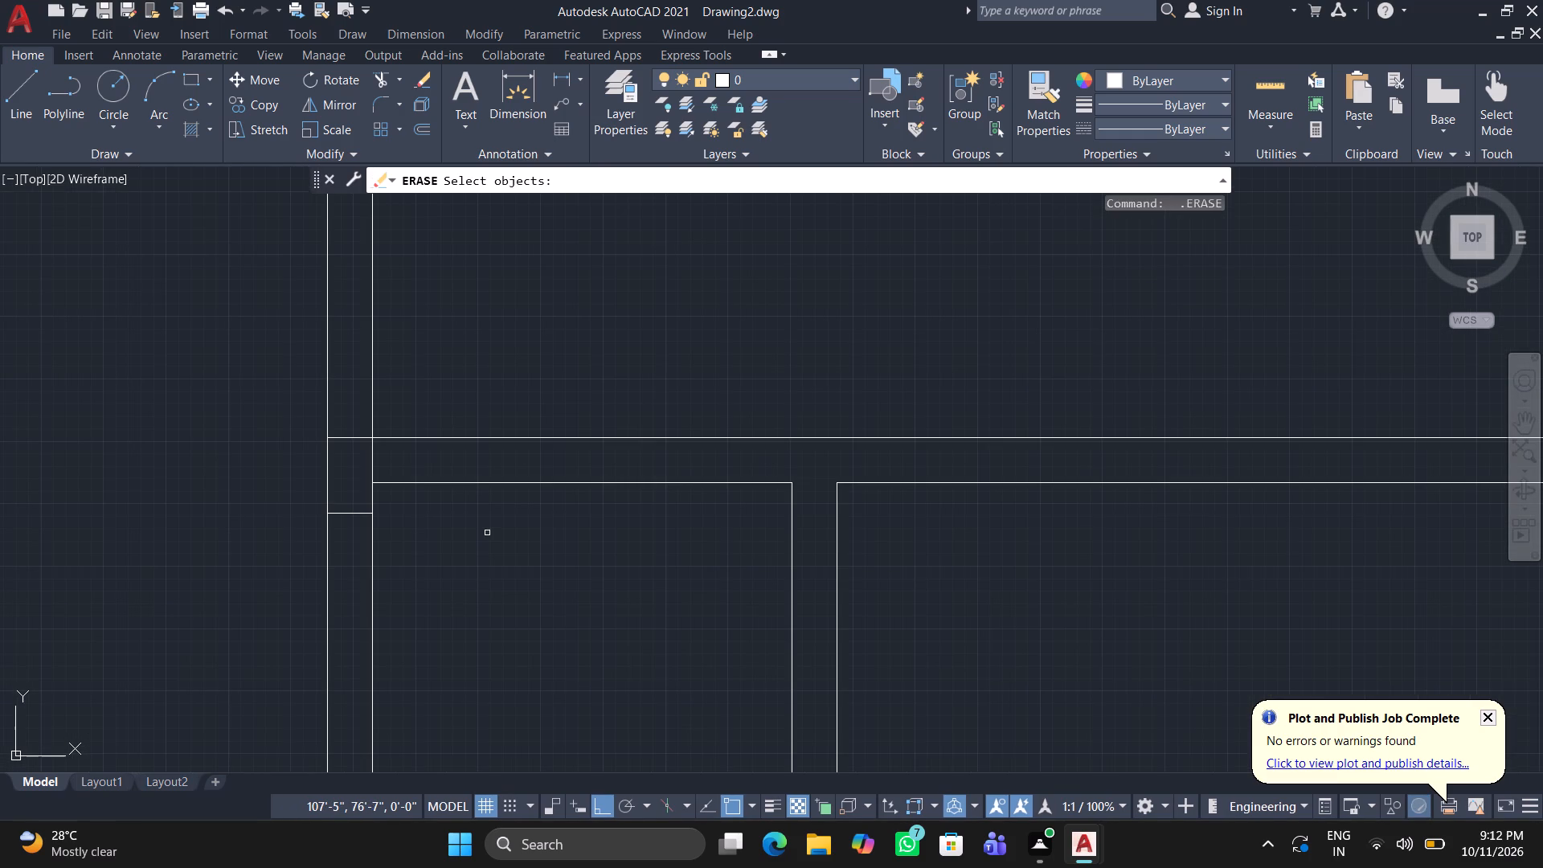
pyautogui.press('space')
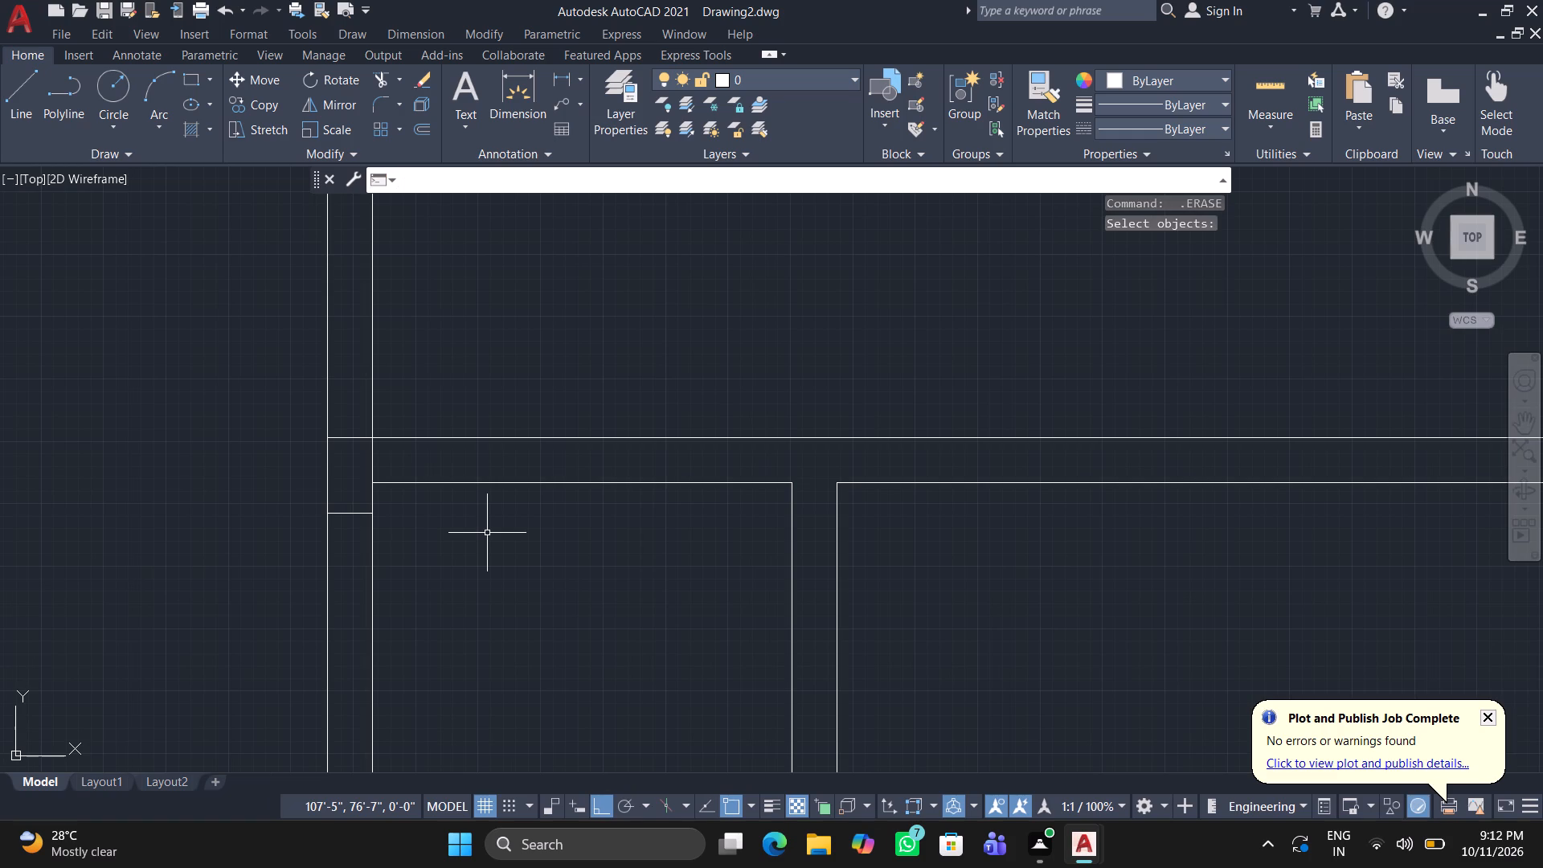
# Draw a closed column rectangle about 9" wide and 1'-6" high over the lower-left corner of the narrow room below the top room.
pyautogui.press('l')
pyautogui.press('Return')
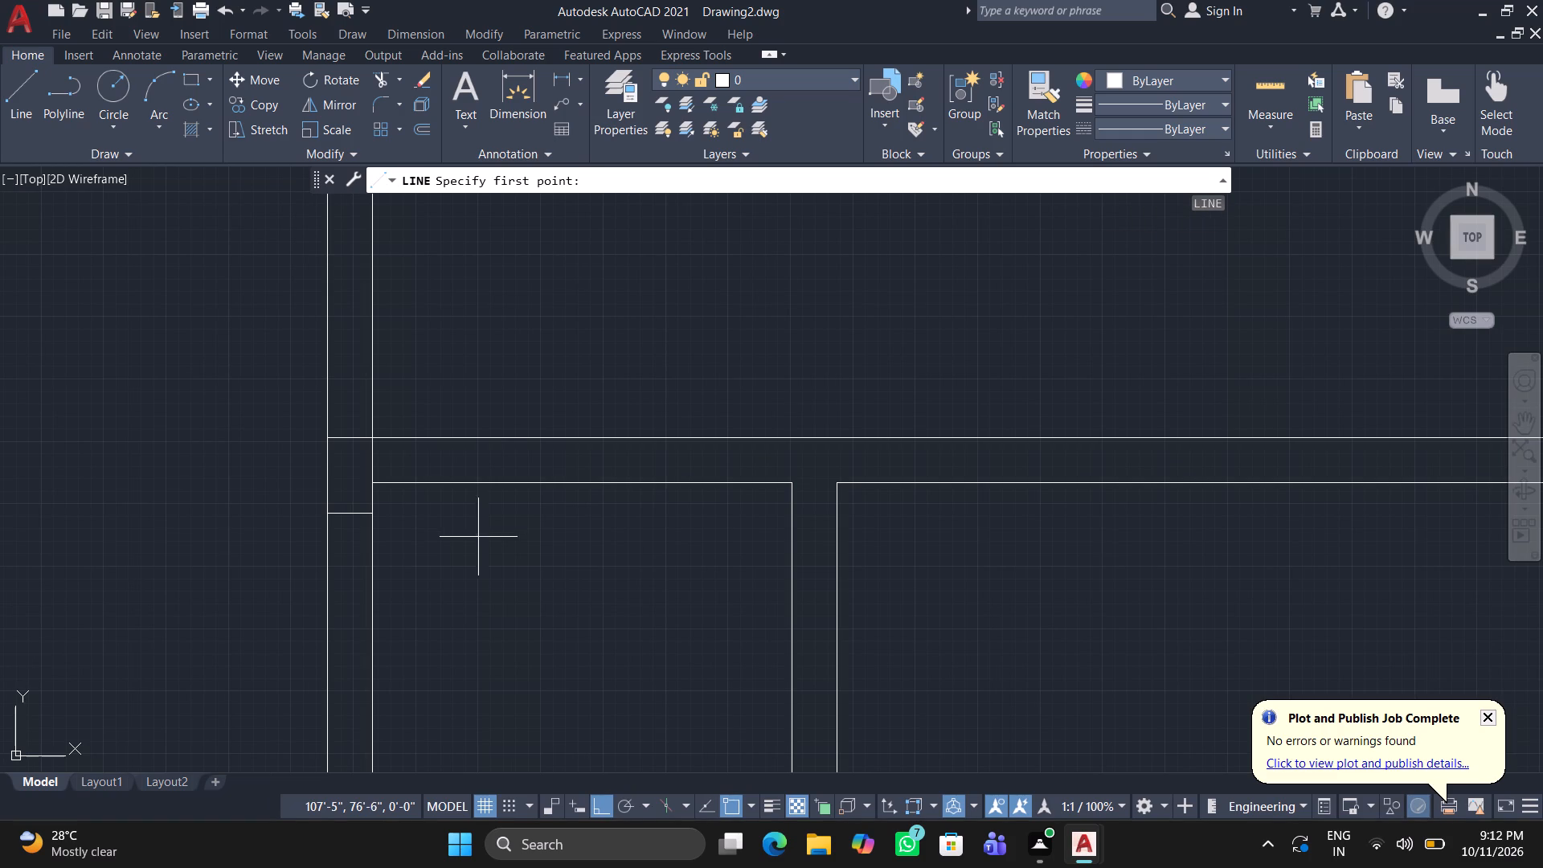
pyautogui.scroll(-2, 540, 506)
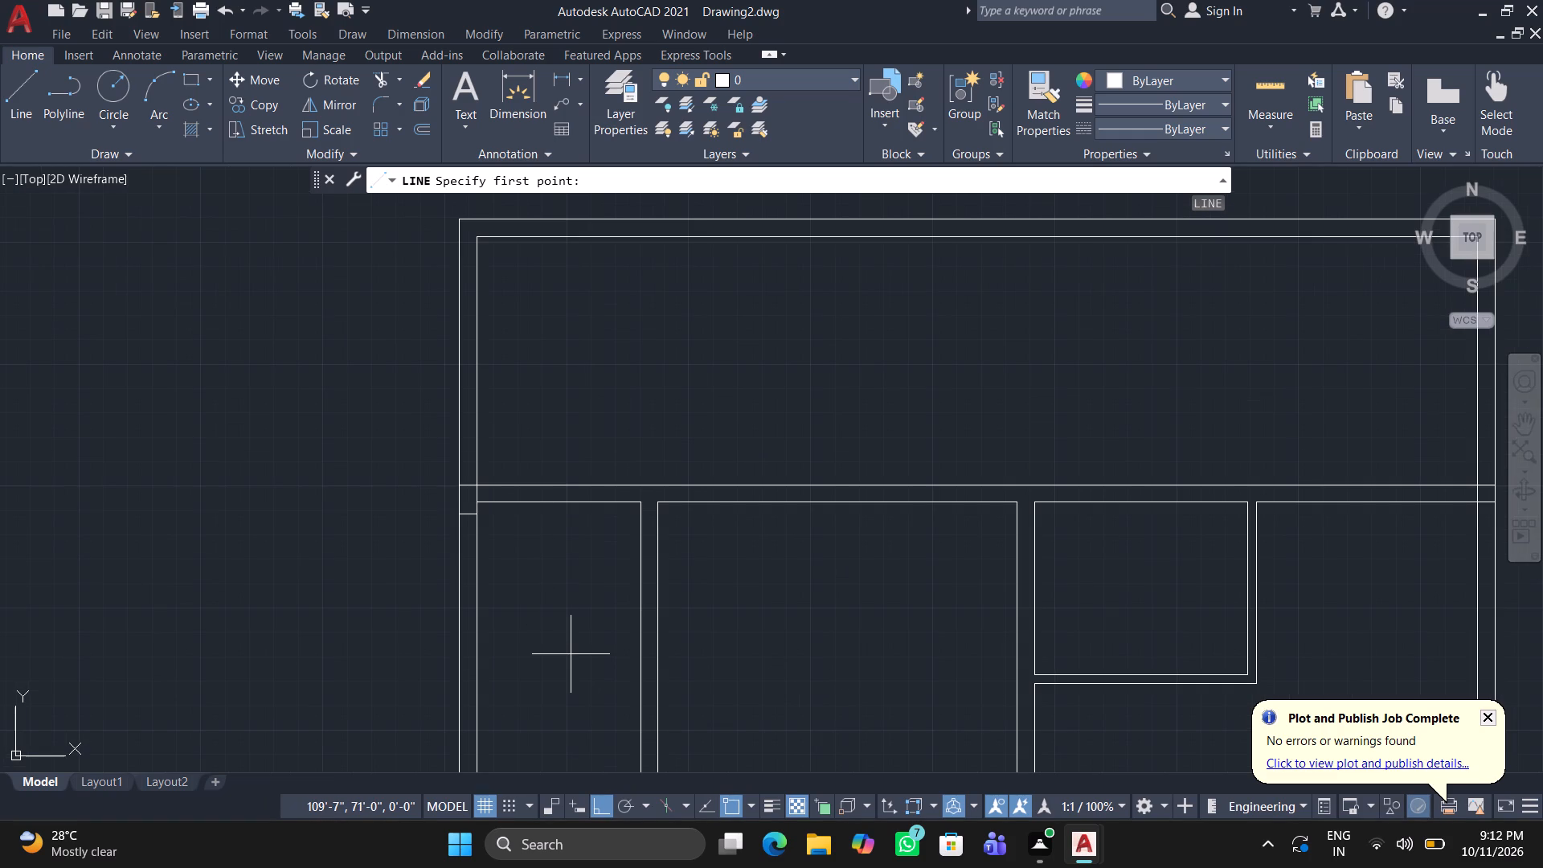
pyautogui.moveTo(571, 654); pyautogui.dragTo(505, 552, button='middle')
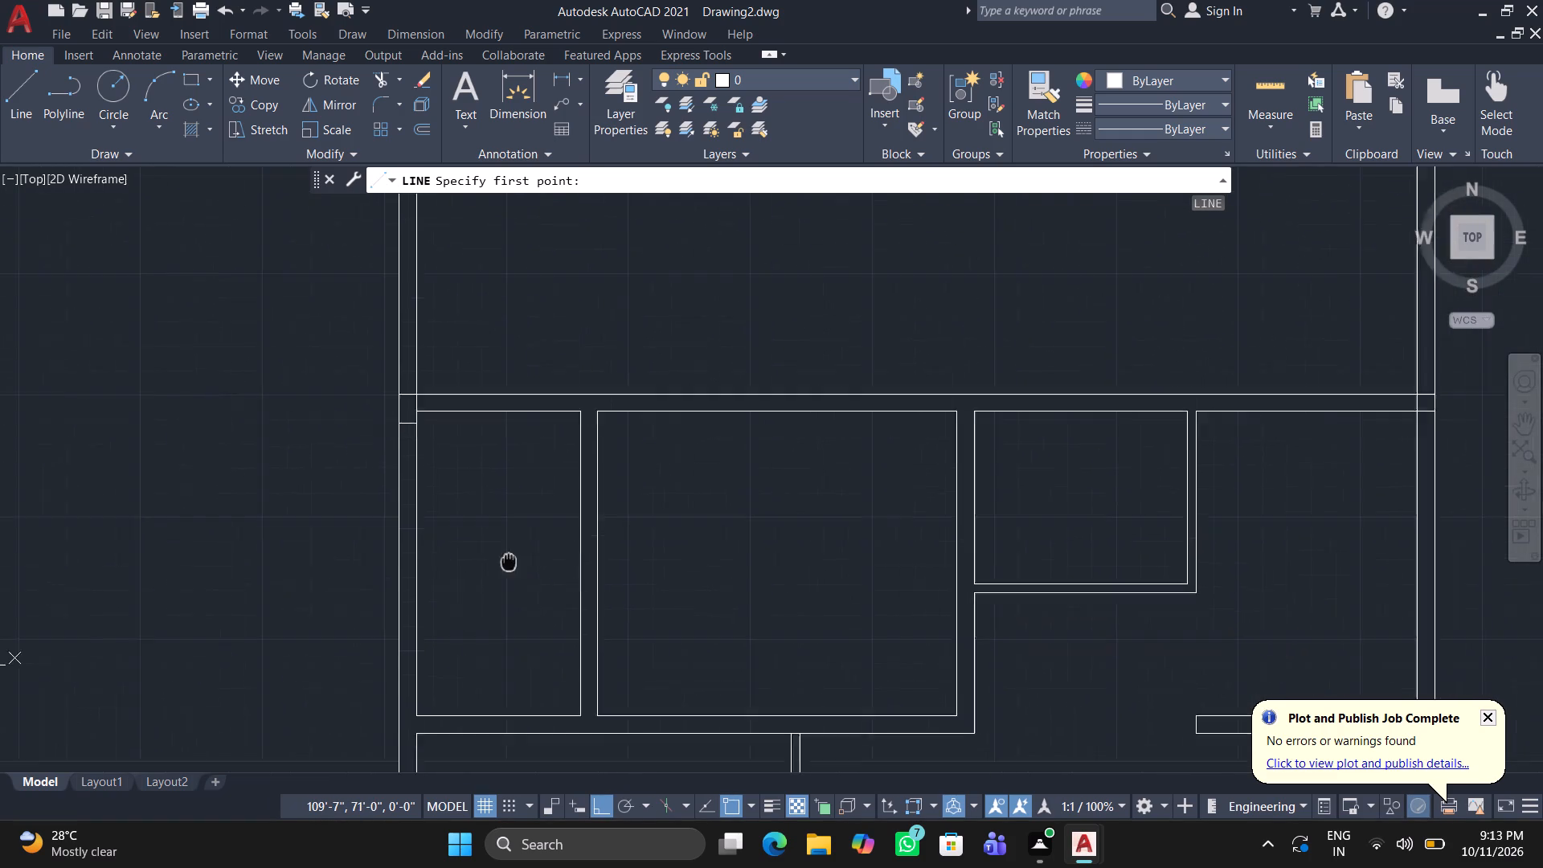
pyautogui.moveTo(505, 552); pyautogui.dragTo(485, 448, button='middle')
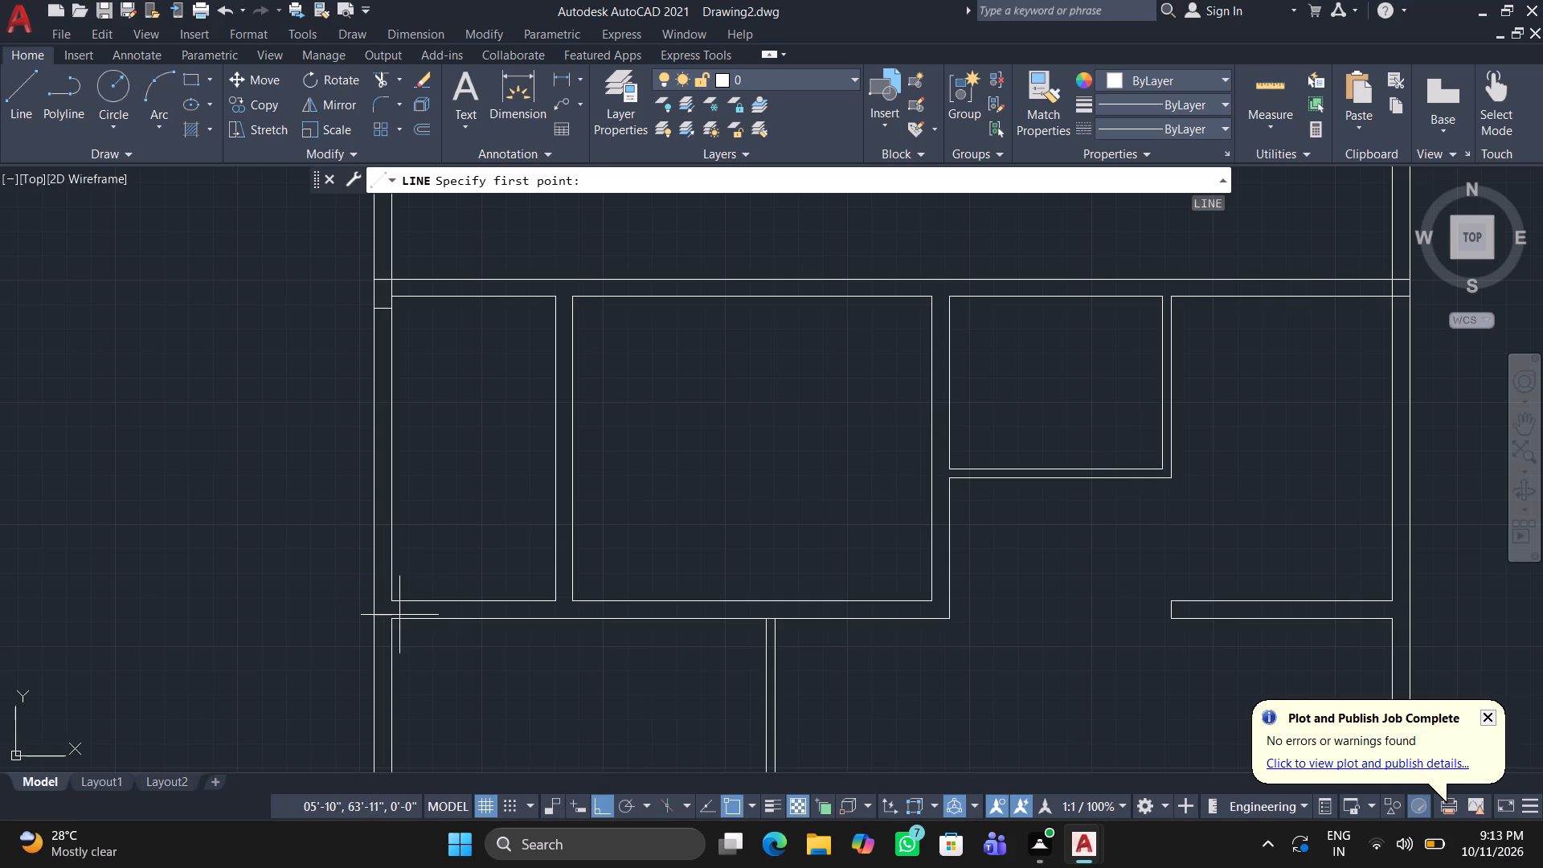
pyautogui.click(385, 621)
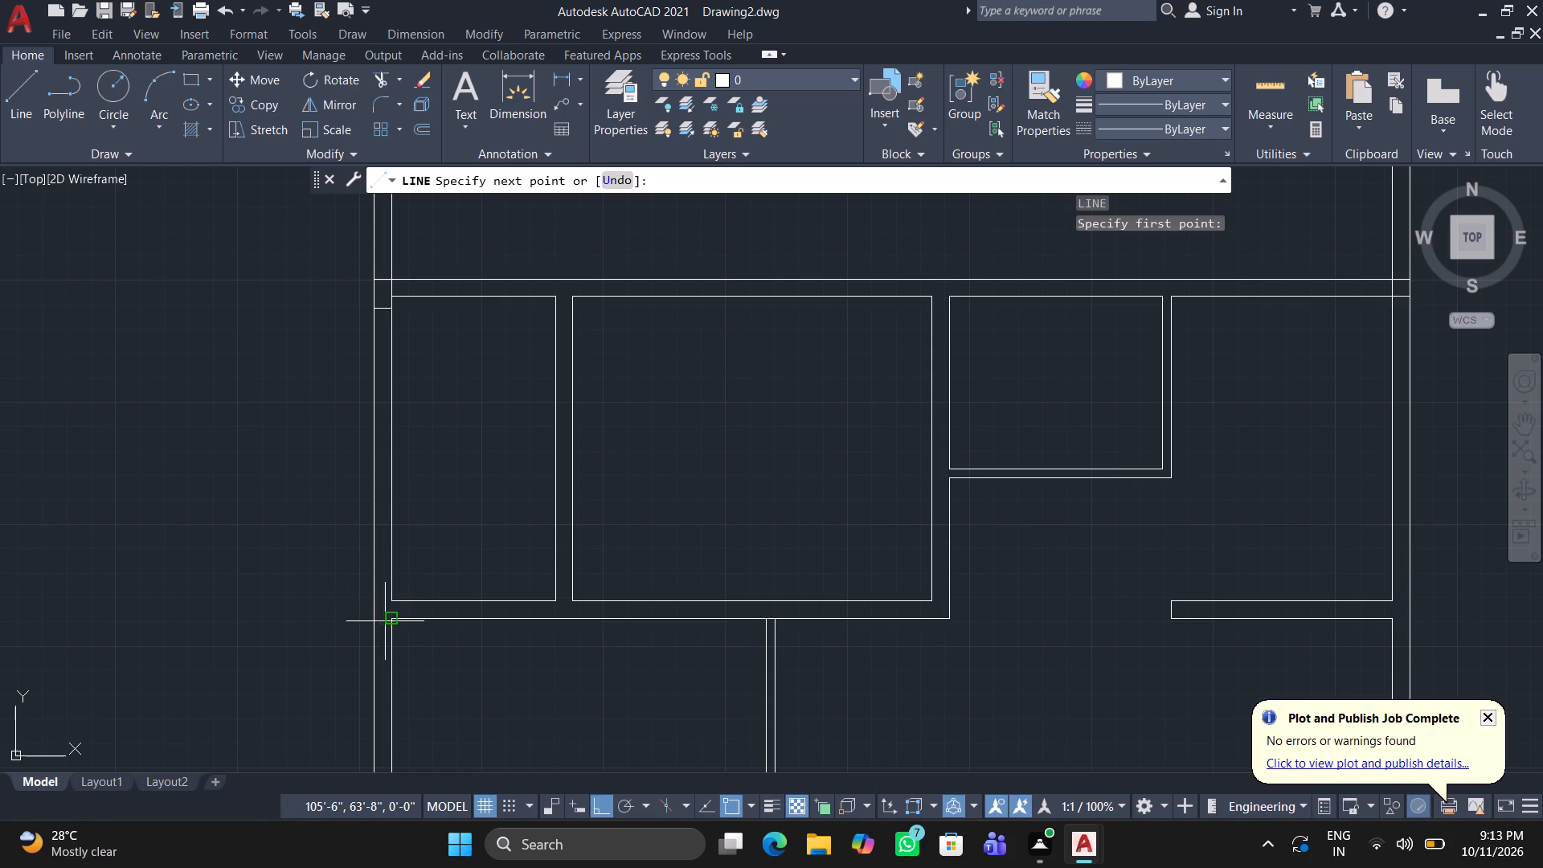
pyautogui.scroll(2, 402, 575)
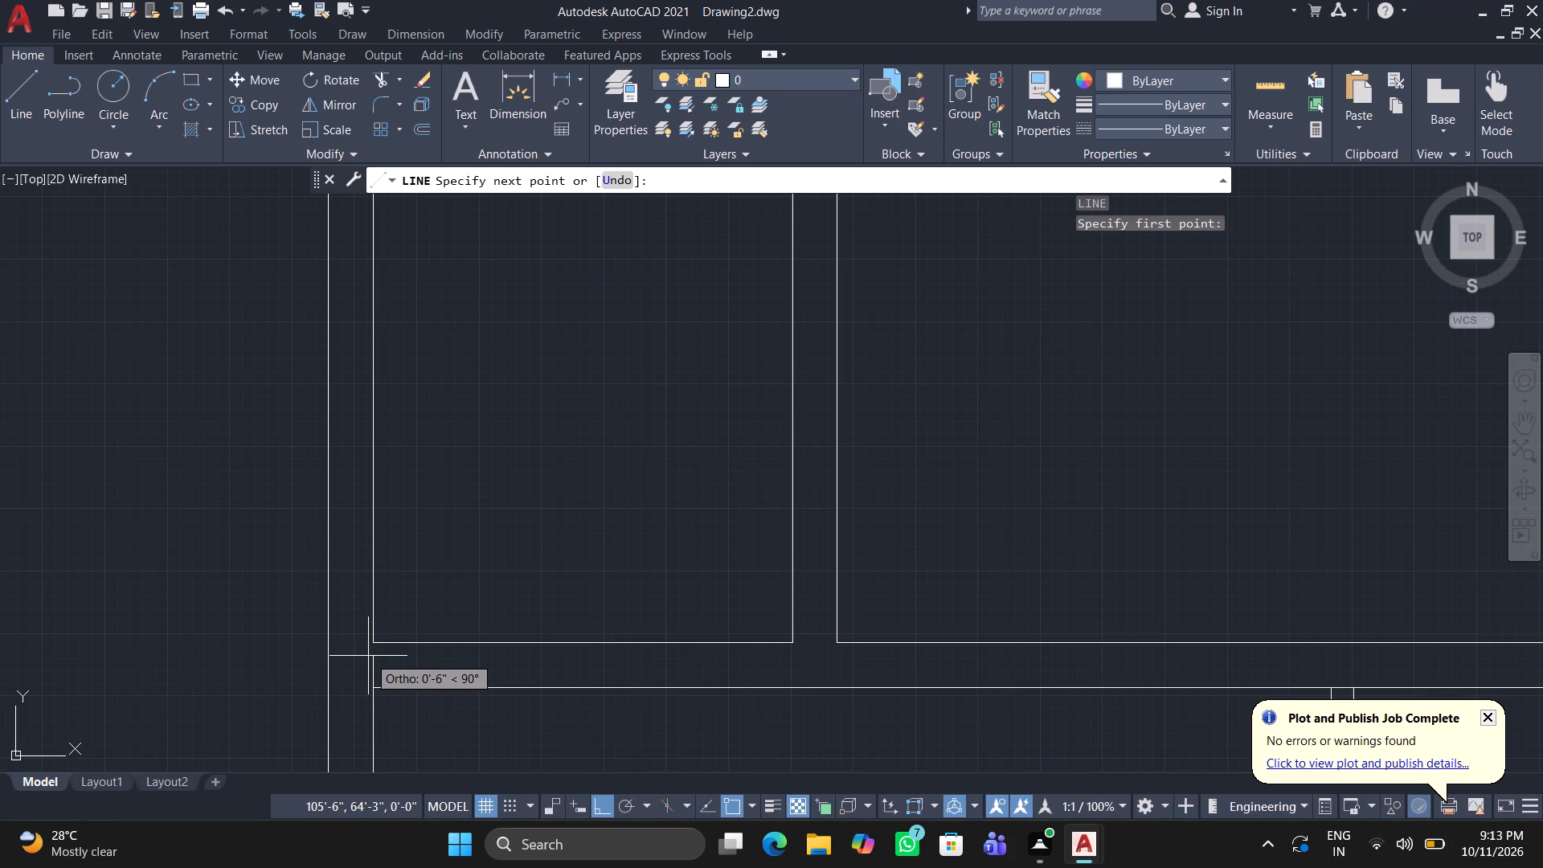
pyautogui.click(378, 598)
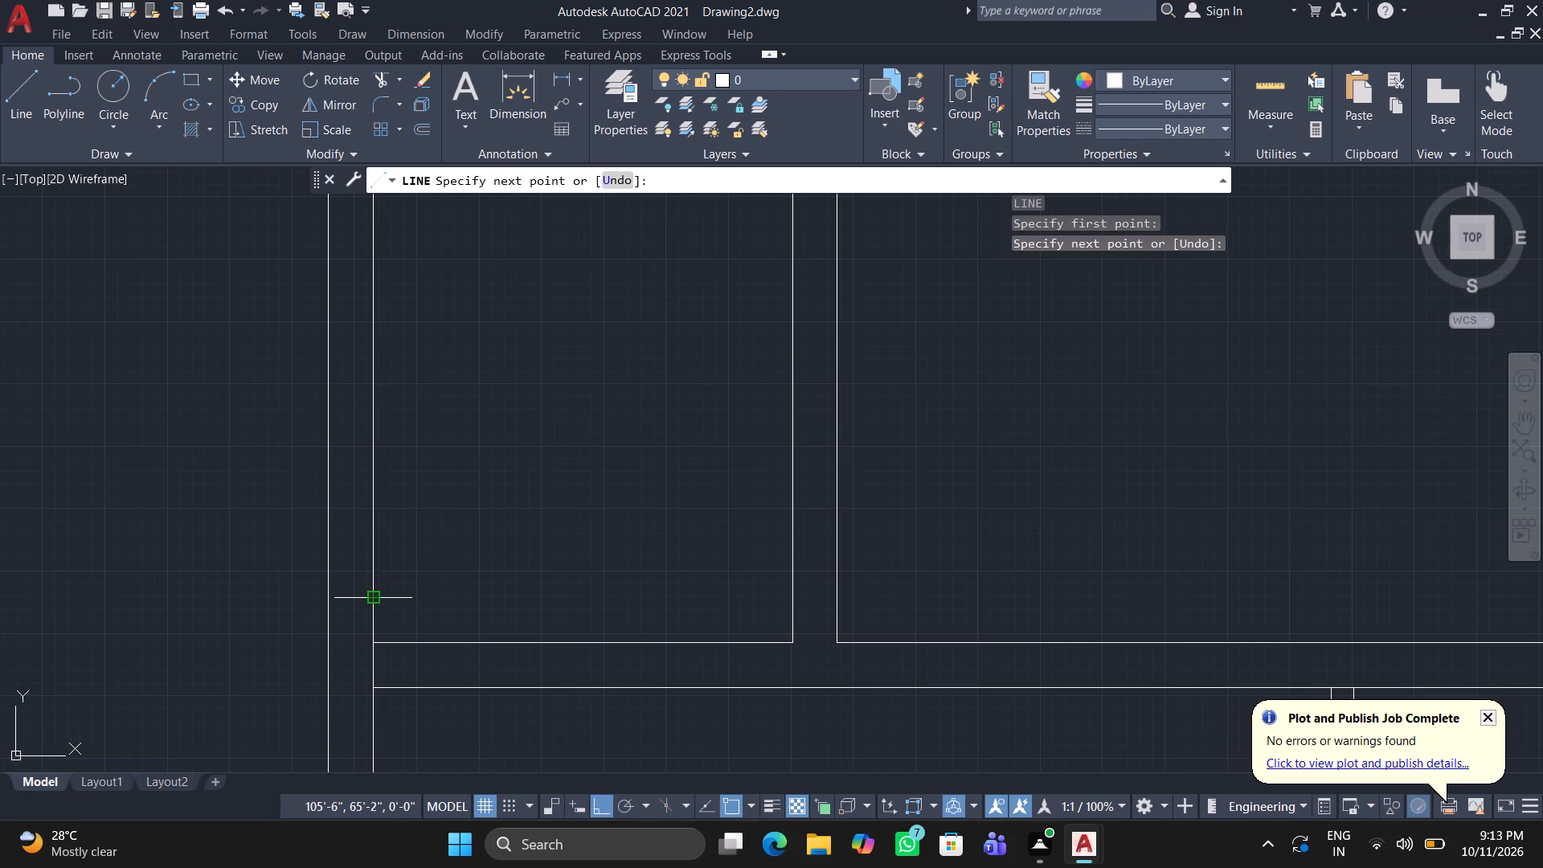
pyautogui.moveTo(405, 598); pyautogui.dragTo(405, 607)
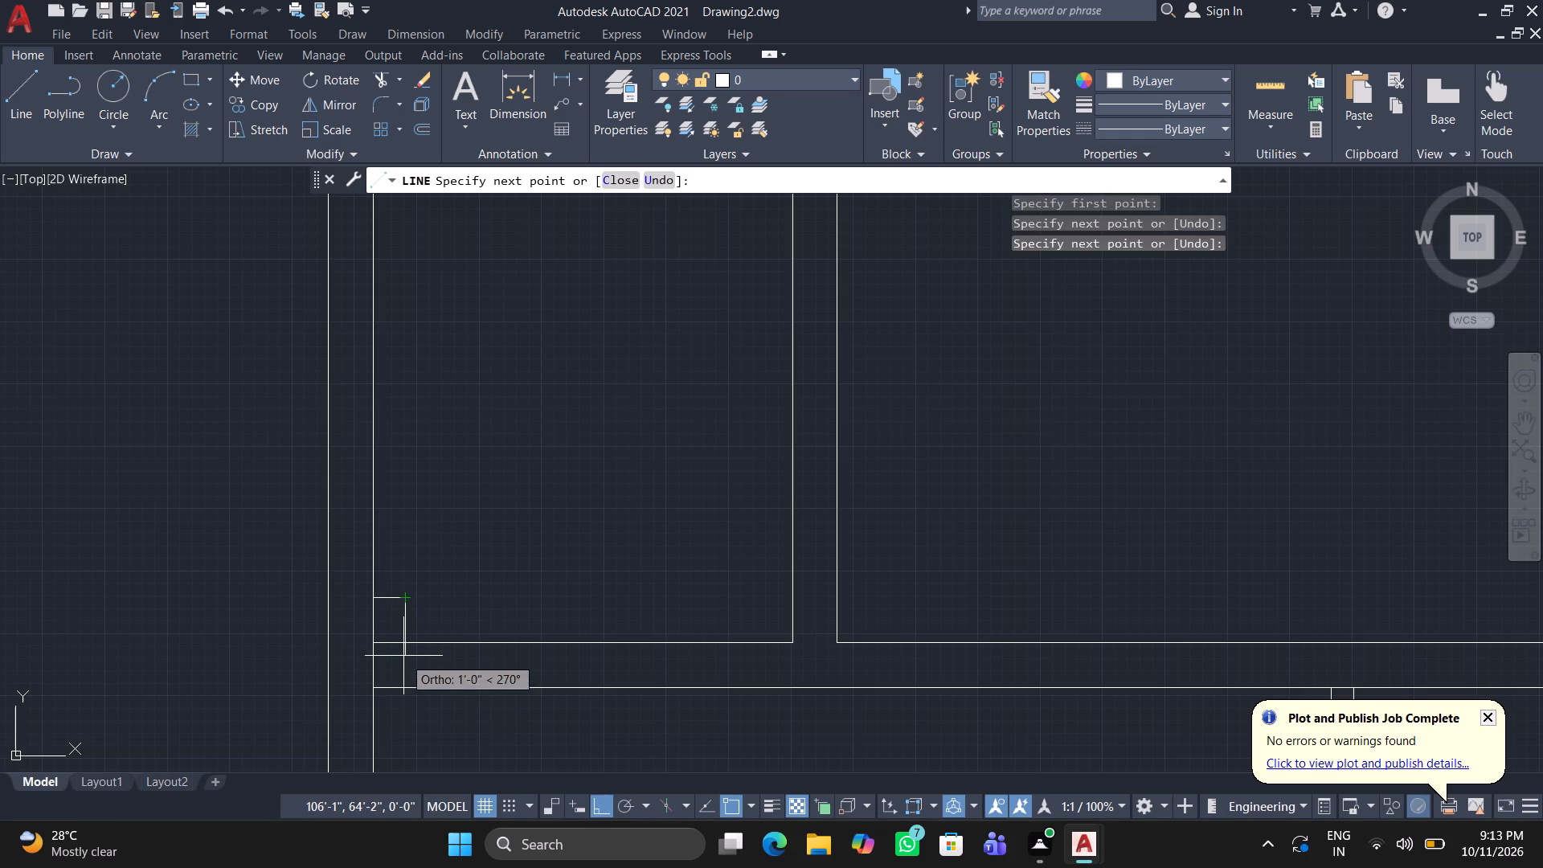
pyautogui.click(427, 607)
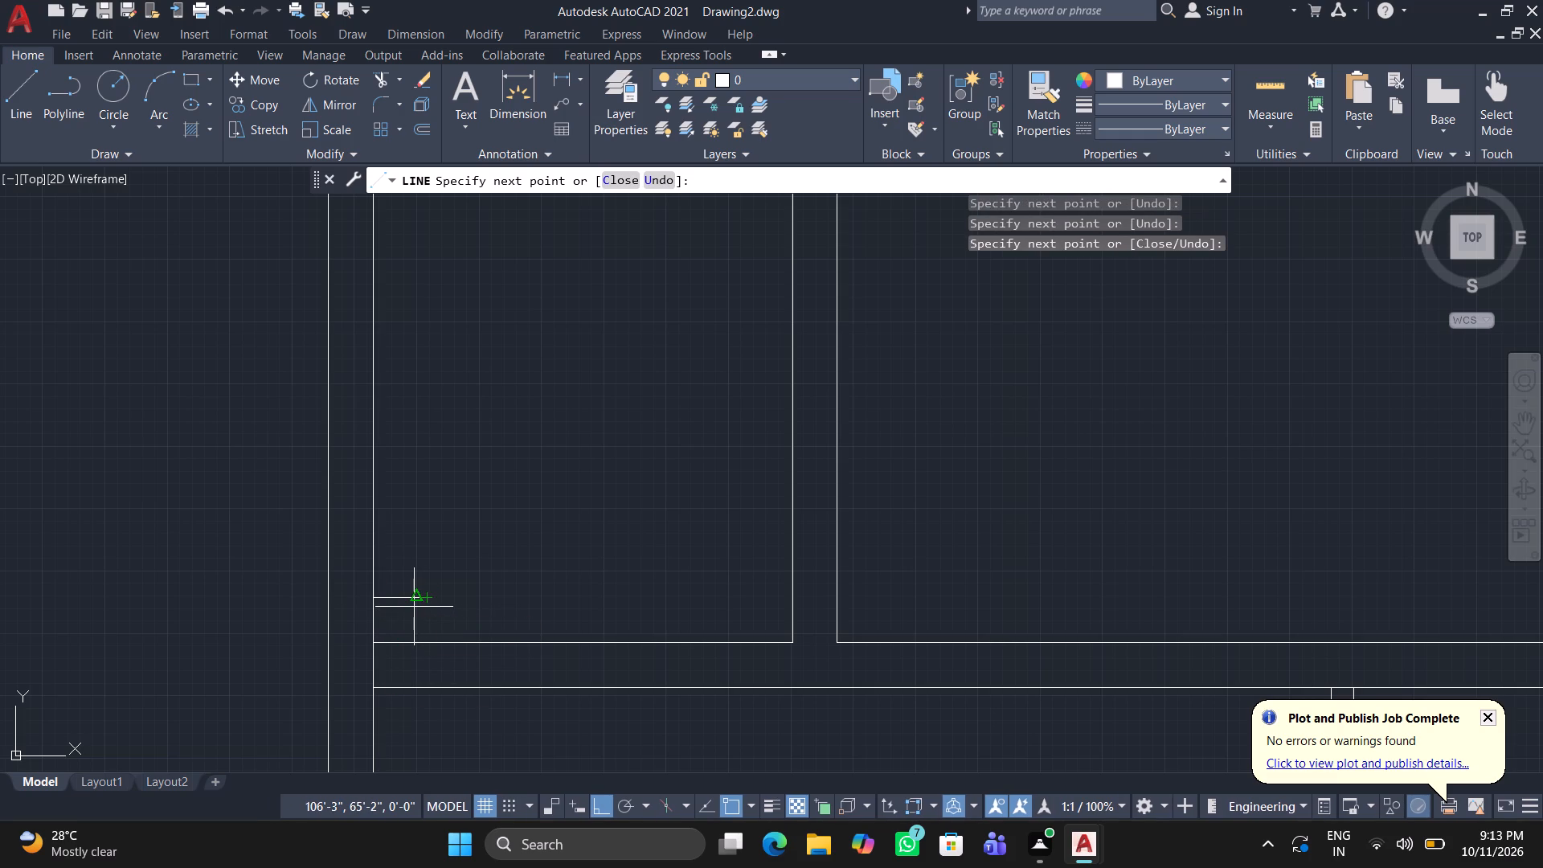
pyautogui.hotkey('ctrl', 'z')
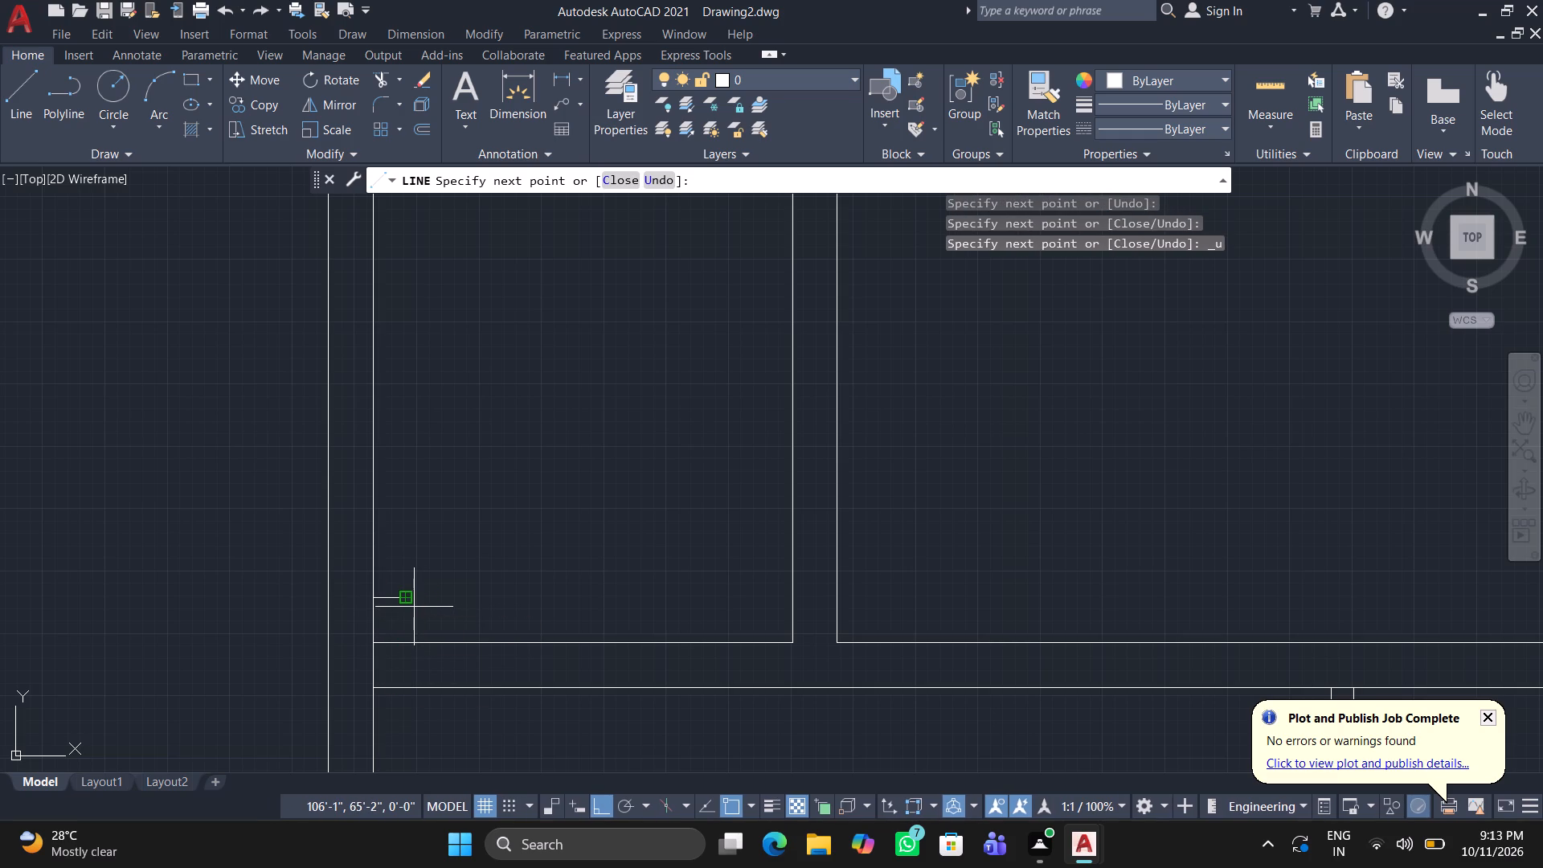
pyautogui.click(419, 604)
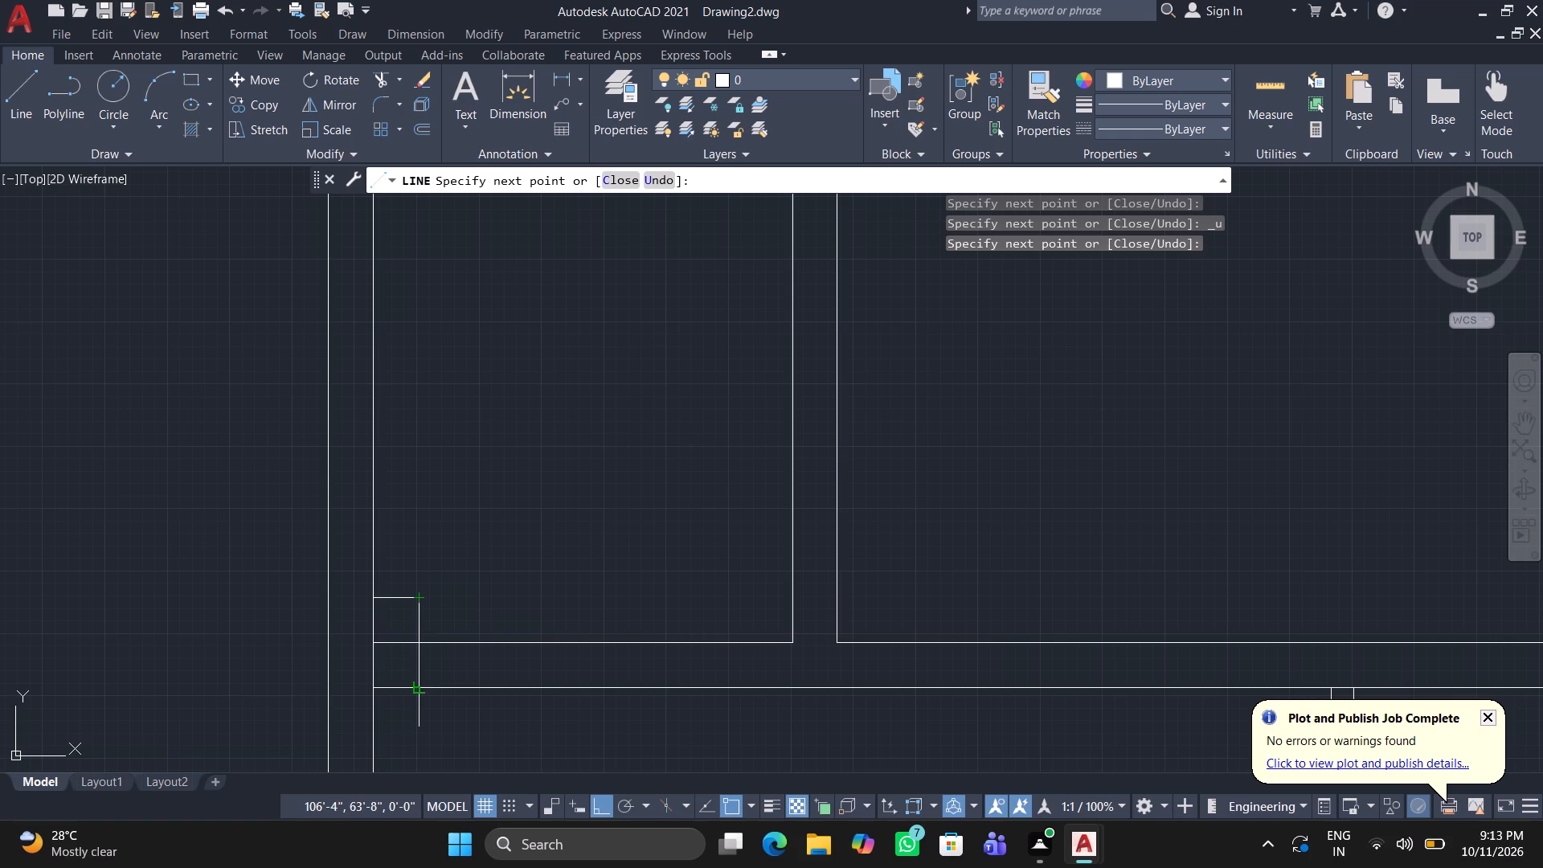
pyautogui.moveTo(419, 687); pyautogui.dragTo(400, 686)
pyautogui.click(370, 686)
pyautogui.press('Escape')
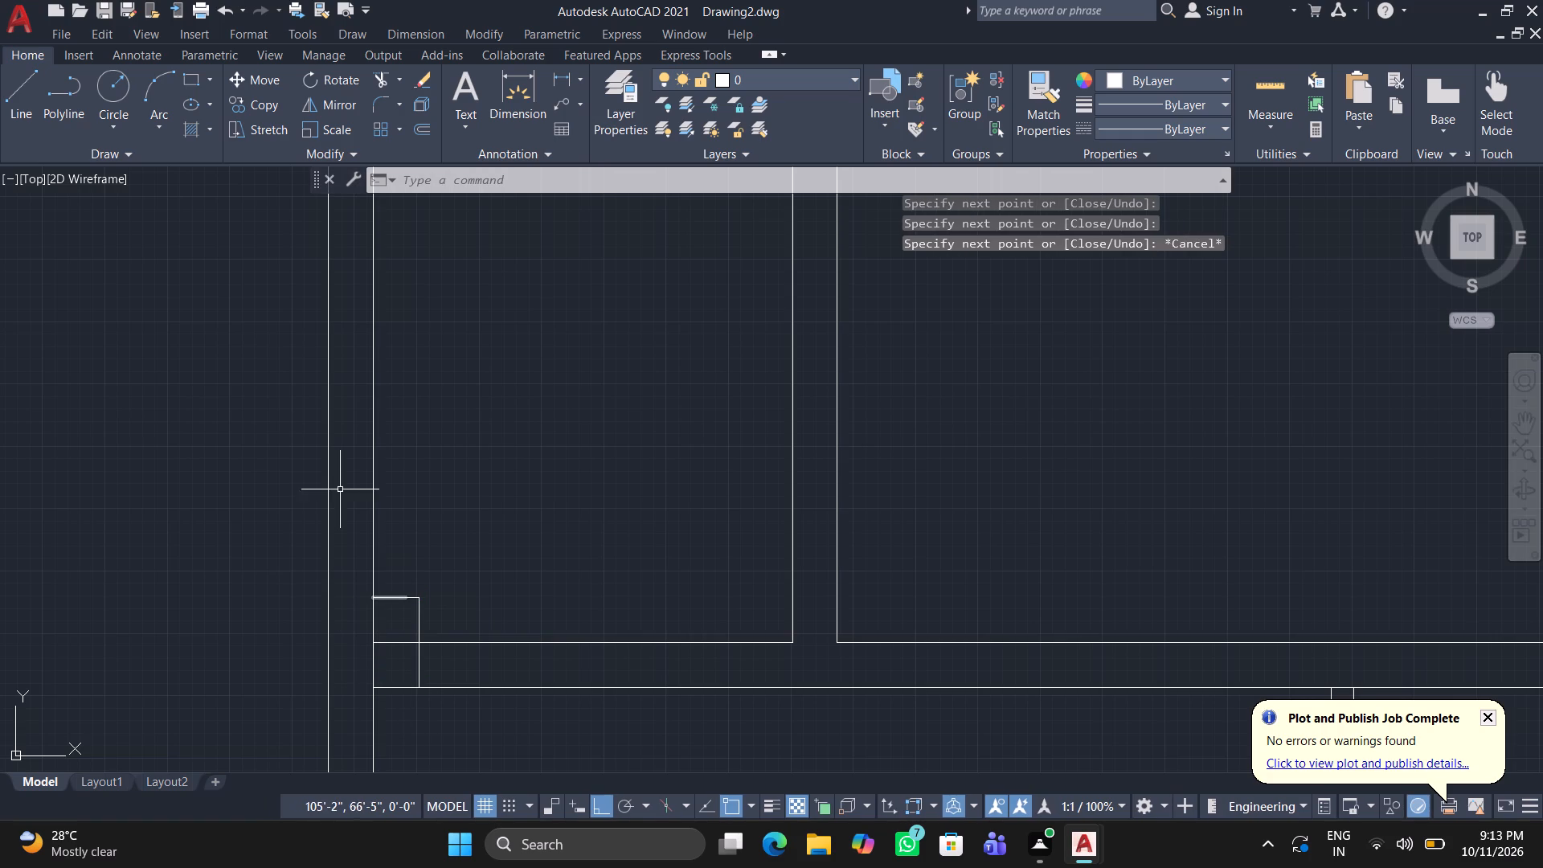
# Trim the segment of the narrow room's bottom line that runs inside the new column rectangle.
pyautogui.write('TR')
pyautogui.press('Return')
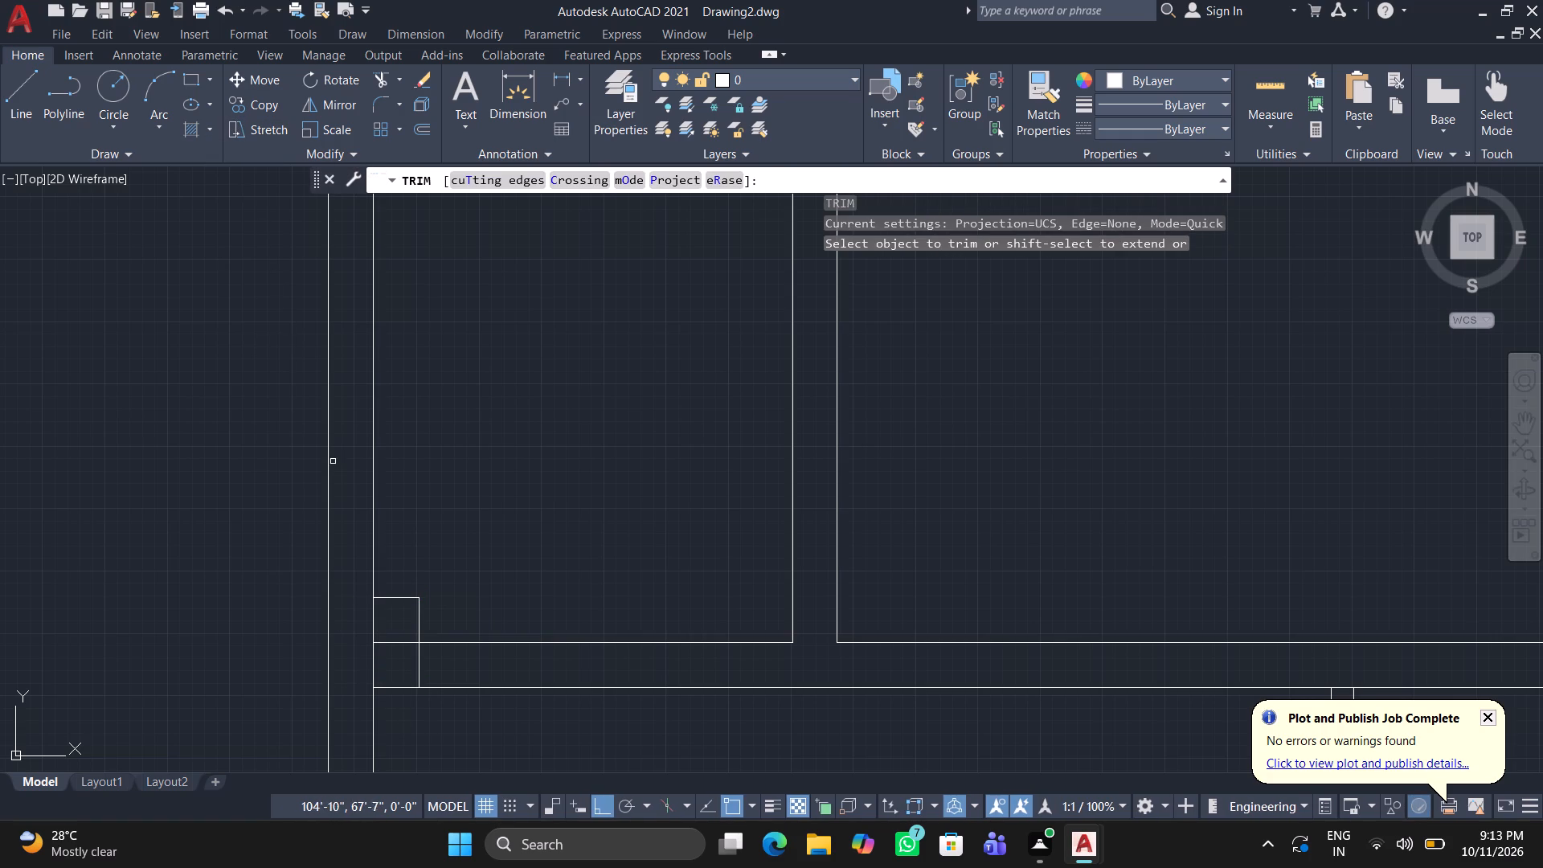
pyautogui.click(391, 642)
pyautogui.press('Escape')
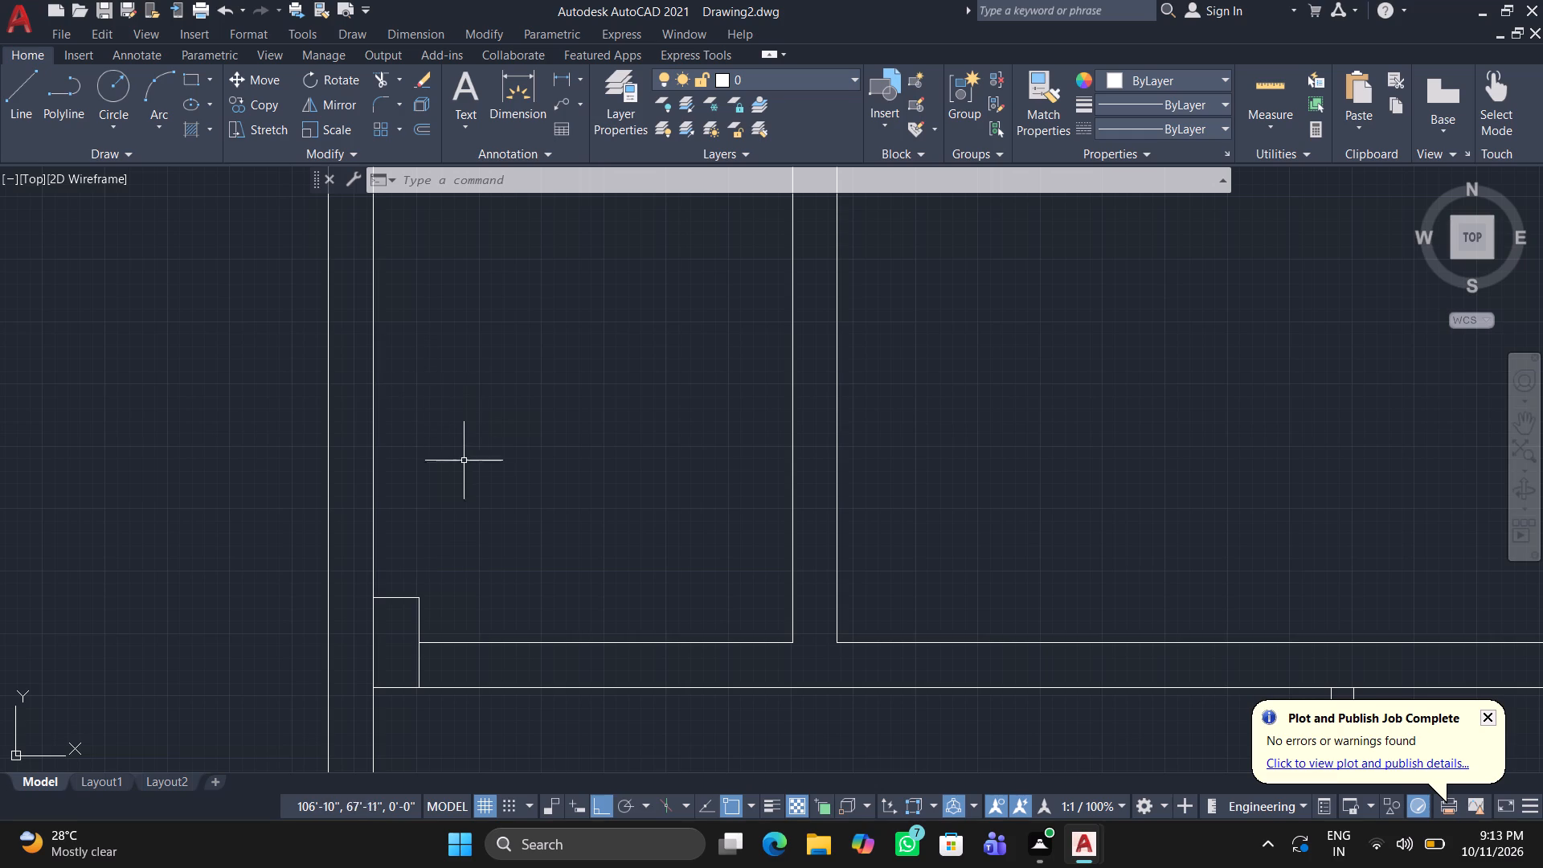
# Draw two short lines across the wall below the narrow room, at about X 112'-0" and at its lower-right corner, joined along the lower face.
pyautogui.click(11, 88)
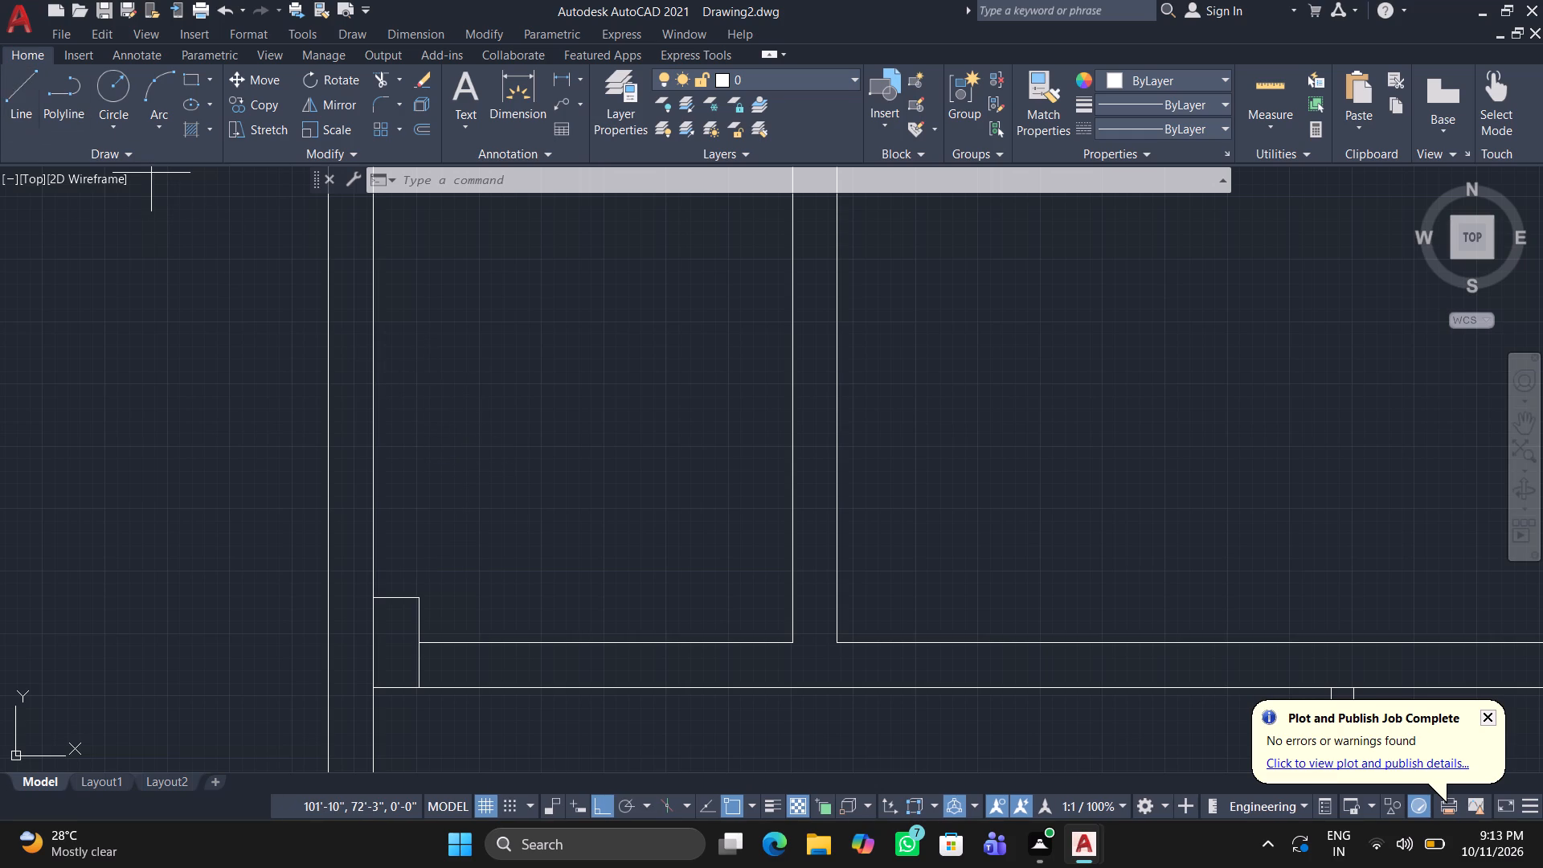
pyautogui.click(759, 645)
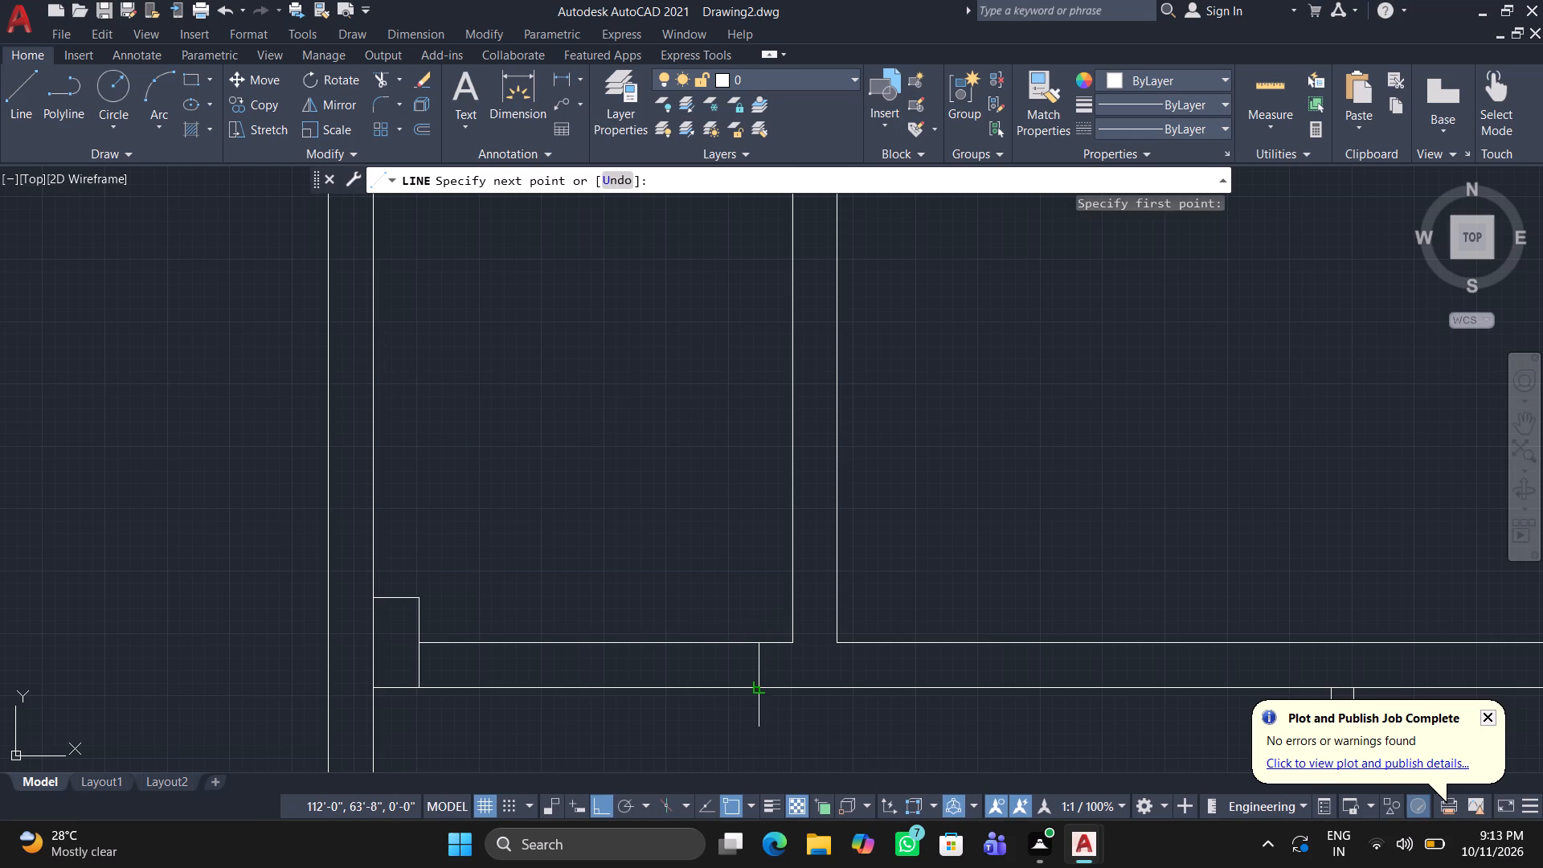
pyautogui.click(759, 690)
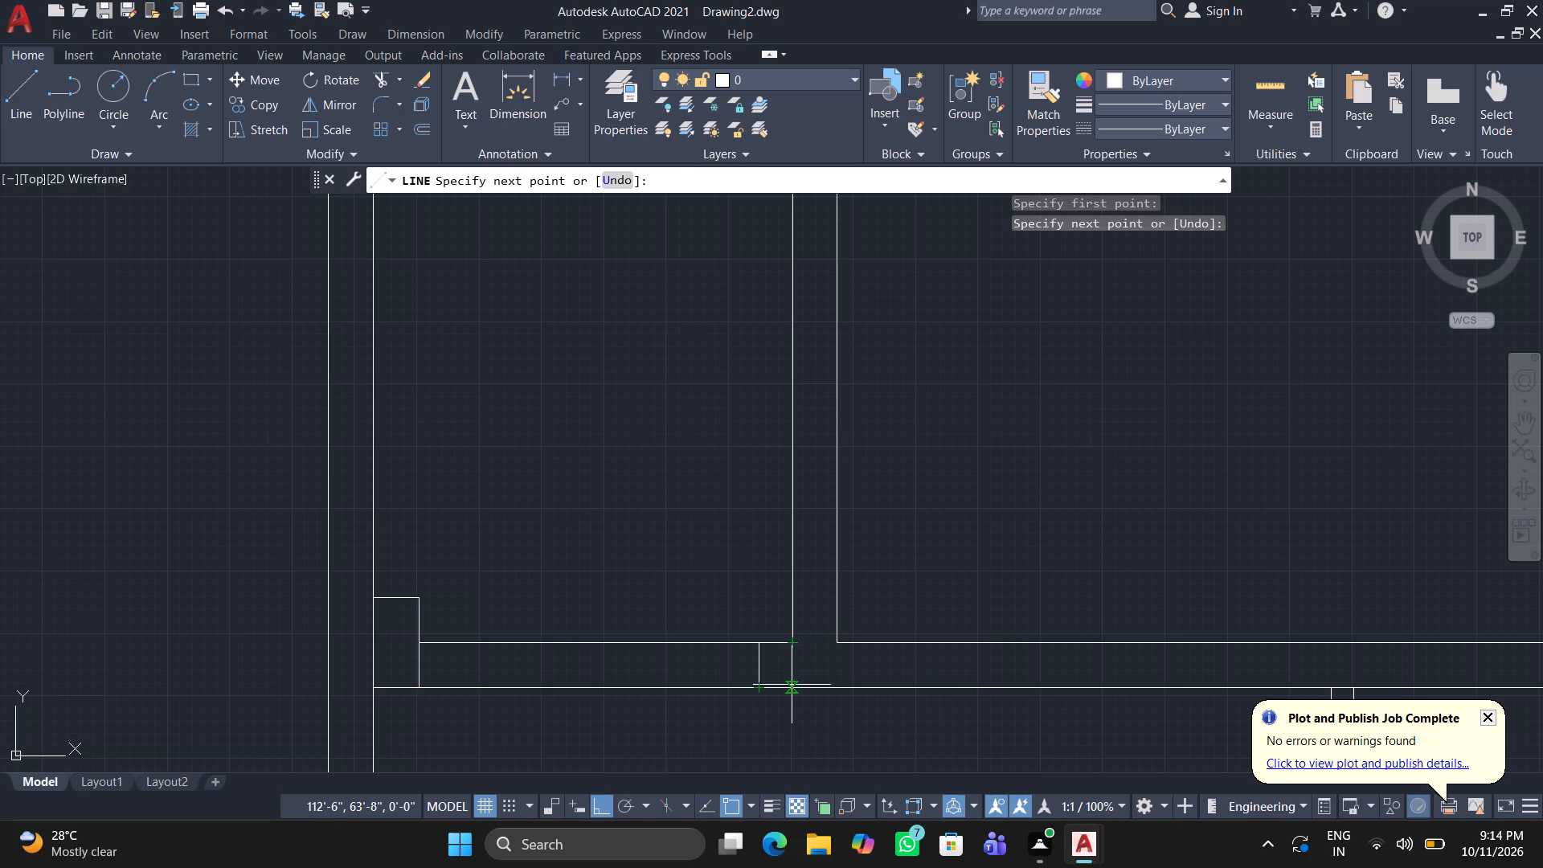
pyautogui.click(792, 688)
pyautogui.press('Return')
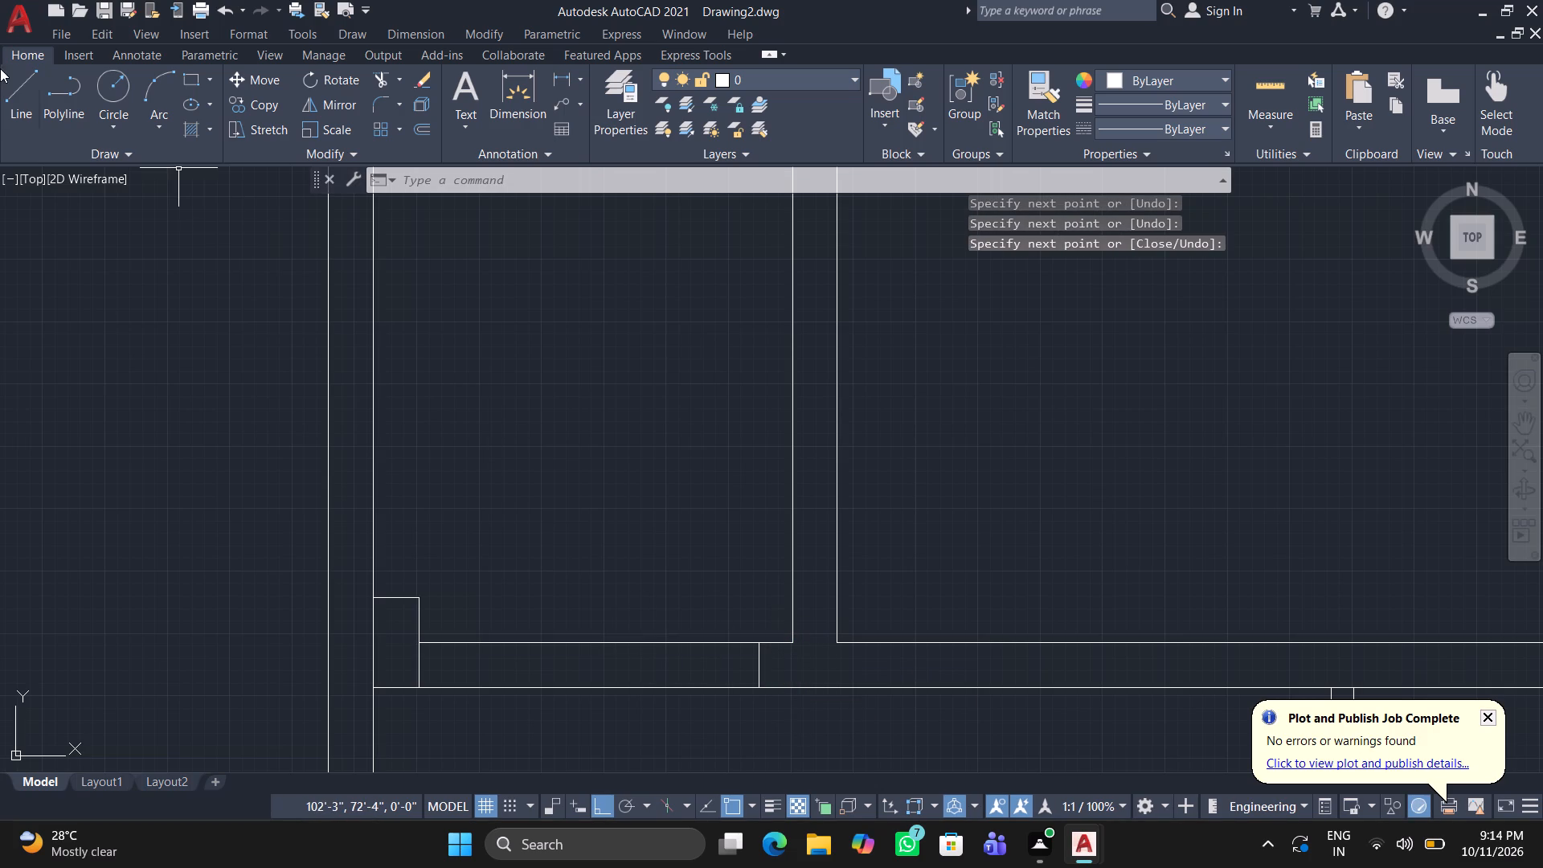
pyautogui.moveTo(18, 80); pyautogui.dragTo(18, 93)
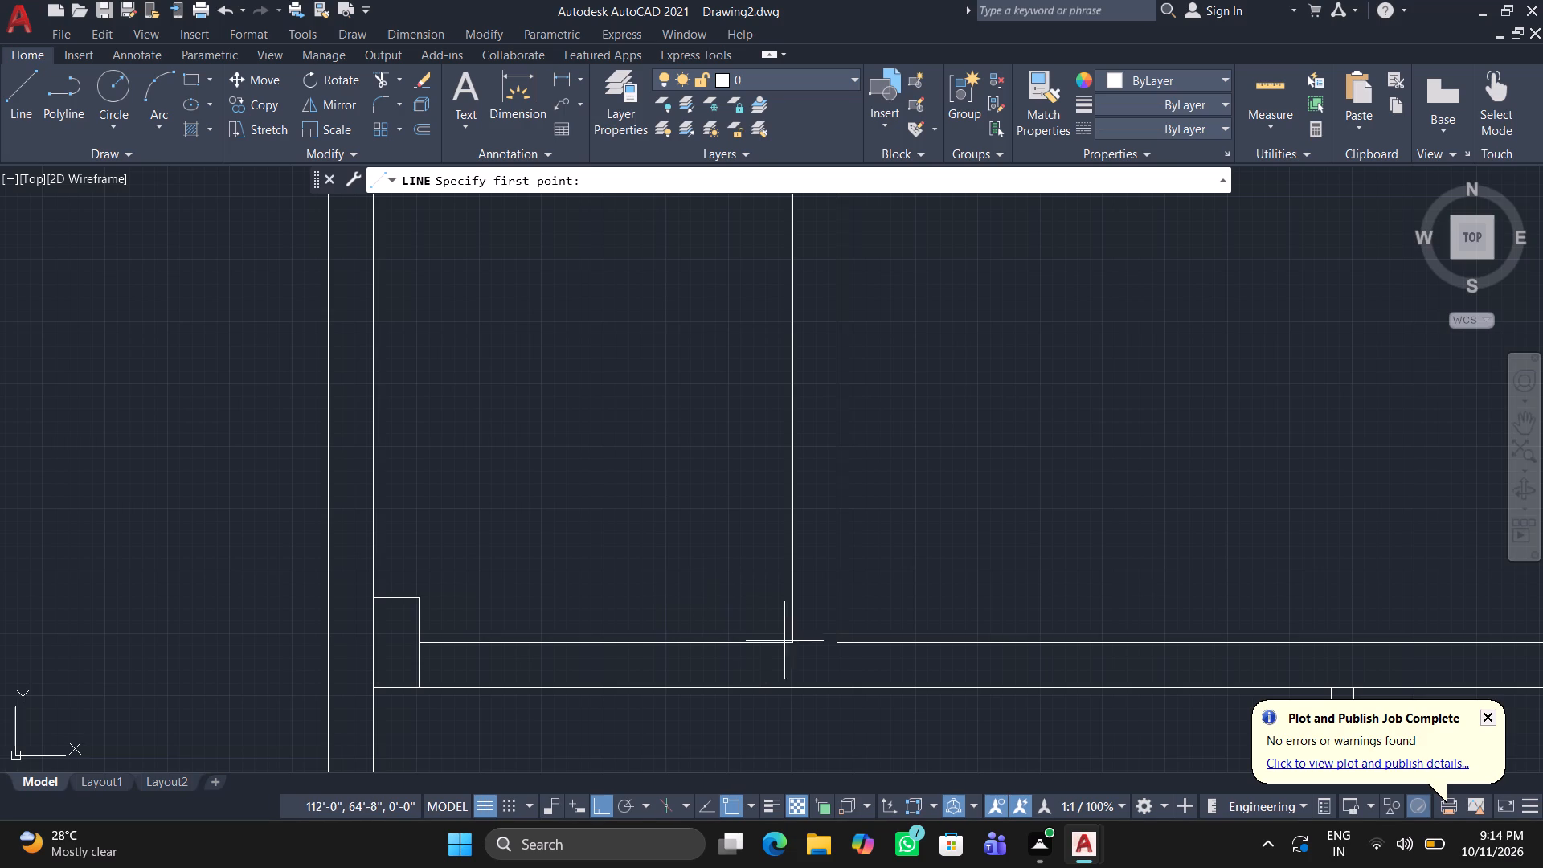
pyautogui.click(788, 642)
pyautogui.click(788, 688)
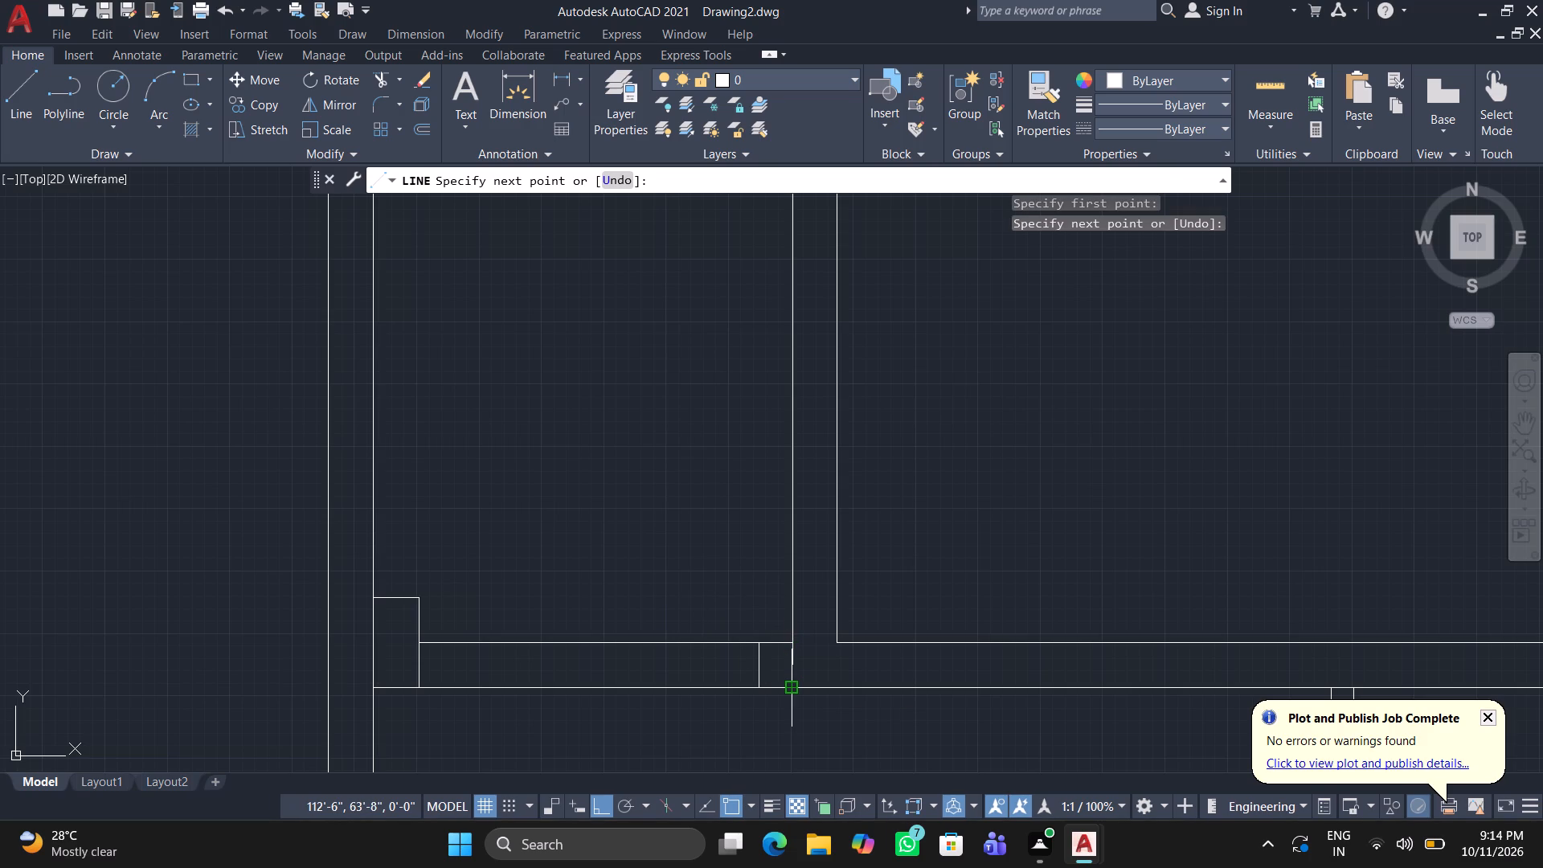
pyautogui.press('Return')
# Erase the right-hand face line of the partition between the narrow room and the large room beside it.
pyautogui.scroll(-1, 700, 641)
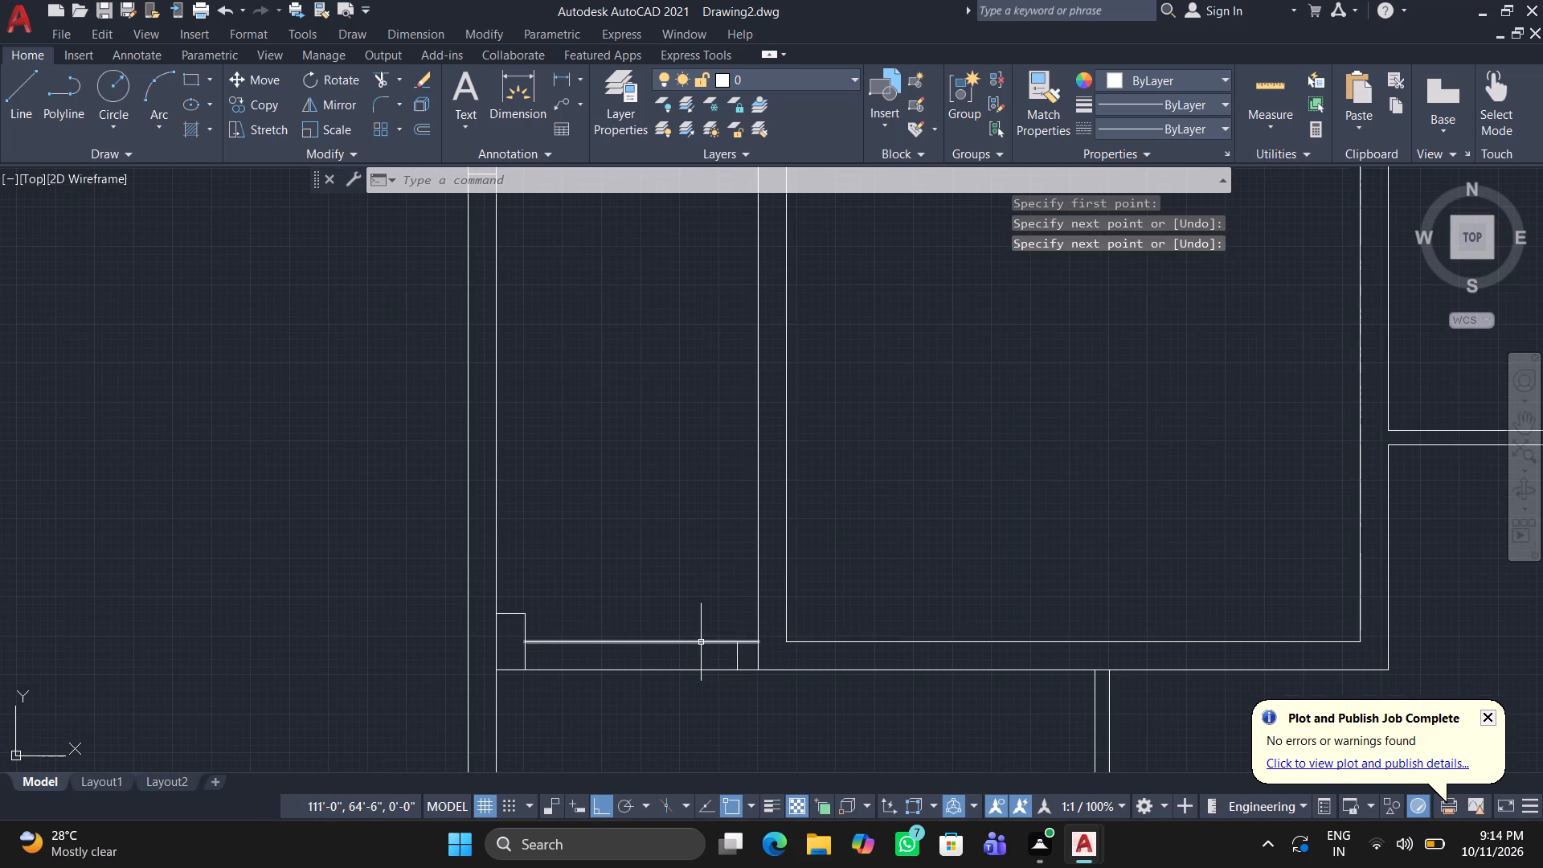
pyautogui.moveTo(646, 522); pyautogui.dragTo(554, 691, button='middle')
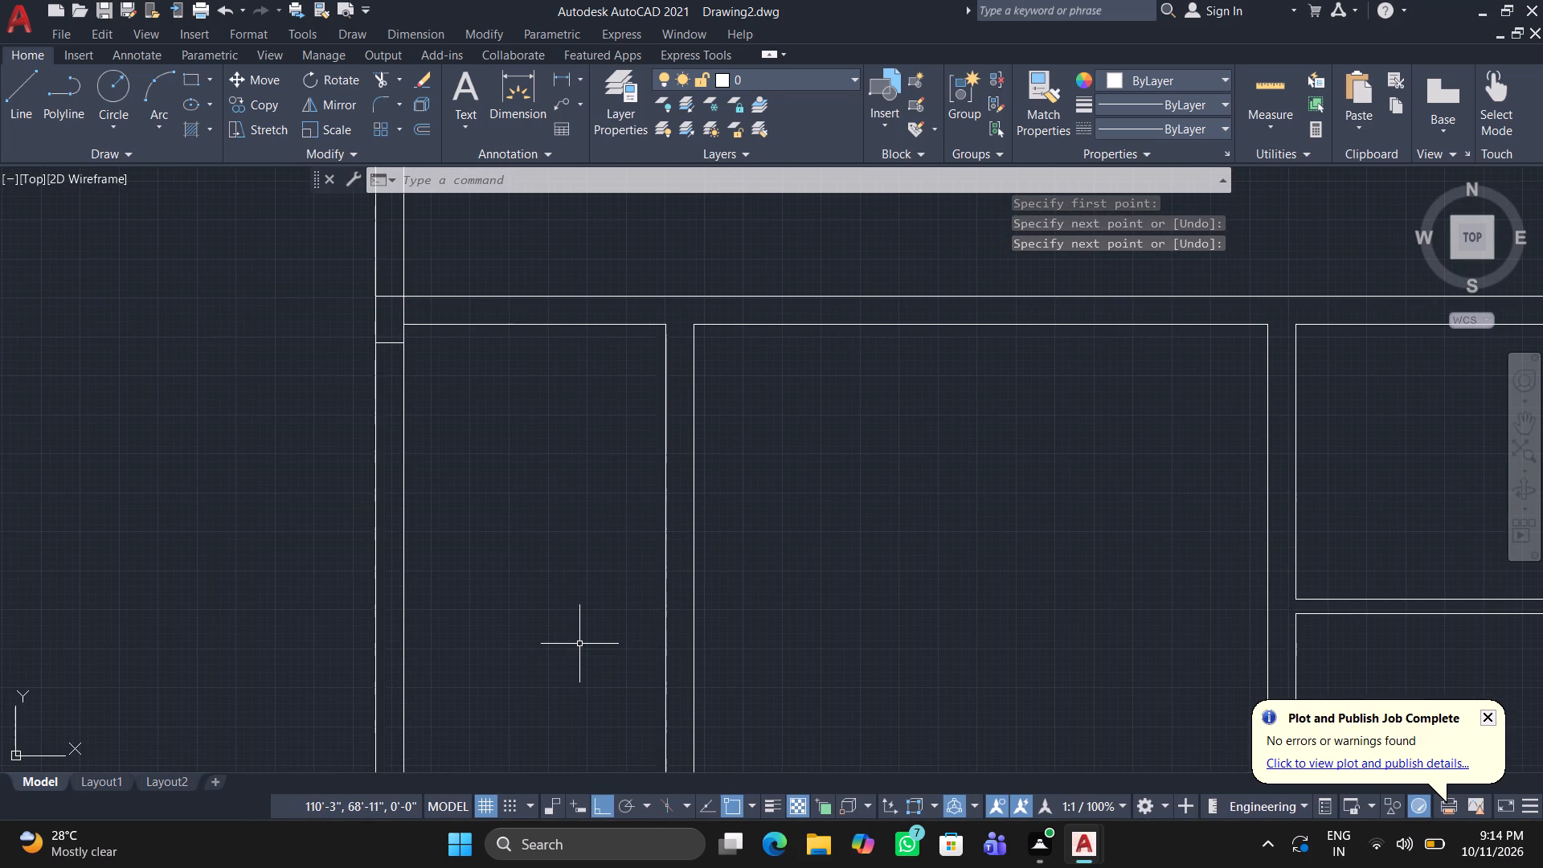
pyautogui.click(693, 596)
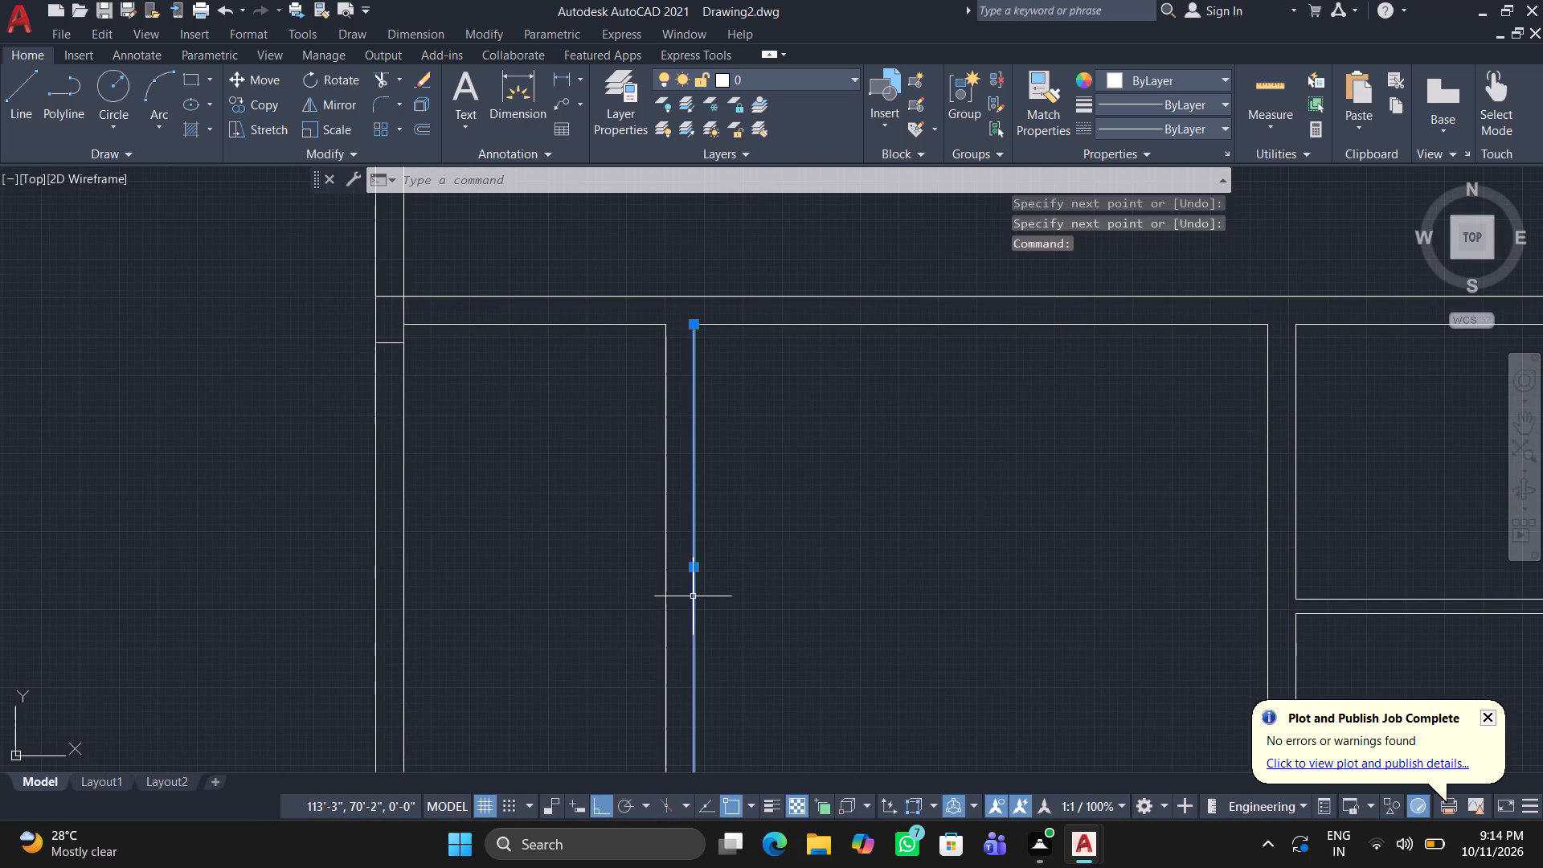
pyautogui.press('Delete')
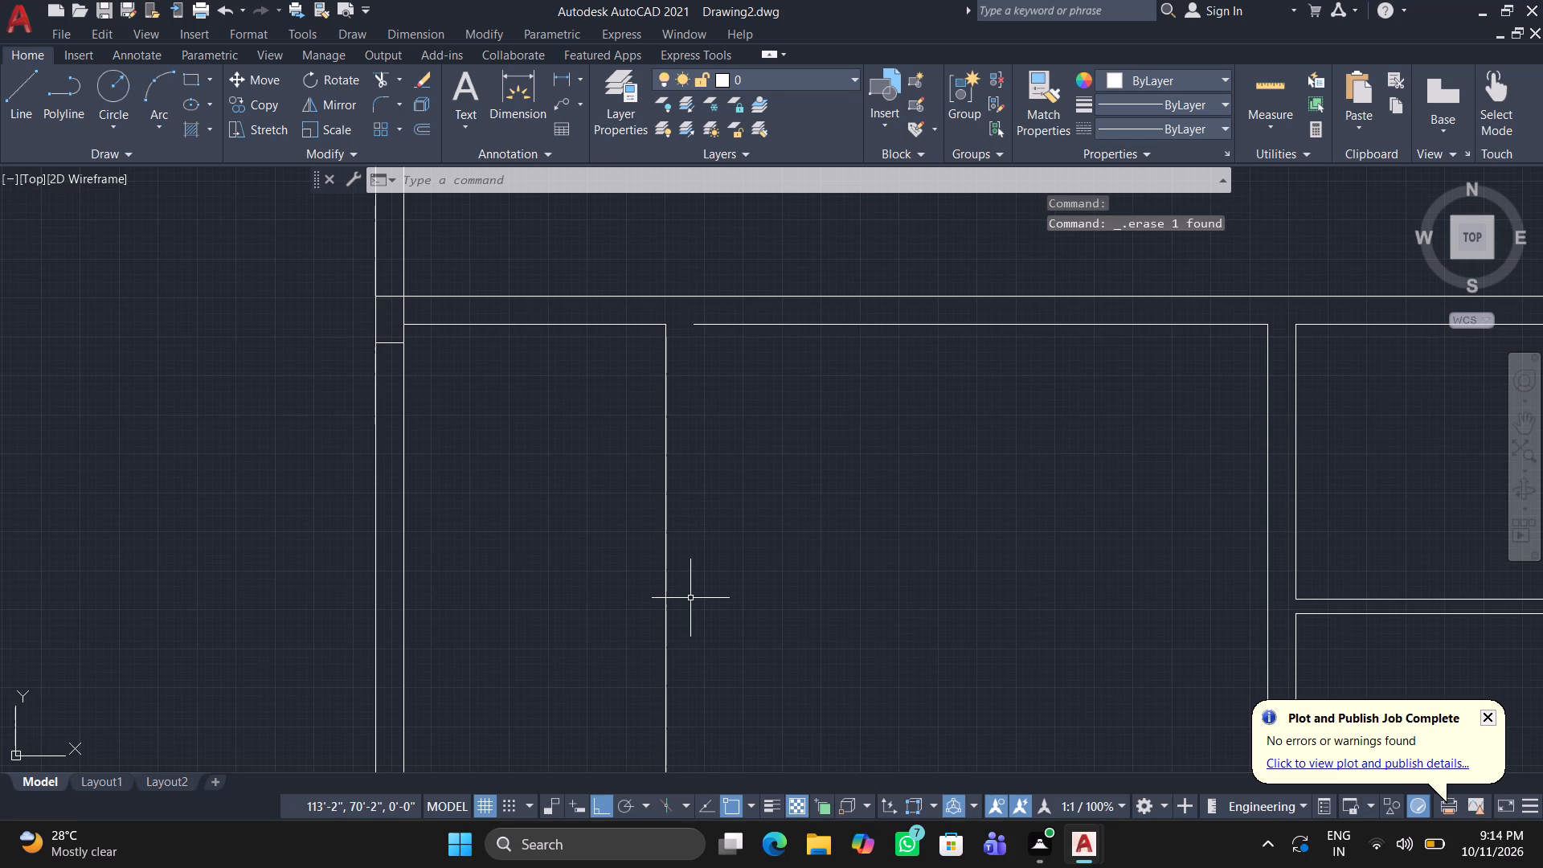
# Offset the narrow room's right wall line 4.5" toward the large room to form a thinner partition.
pyautogui.press('o')
pyautogui.press('Return')
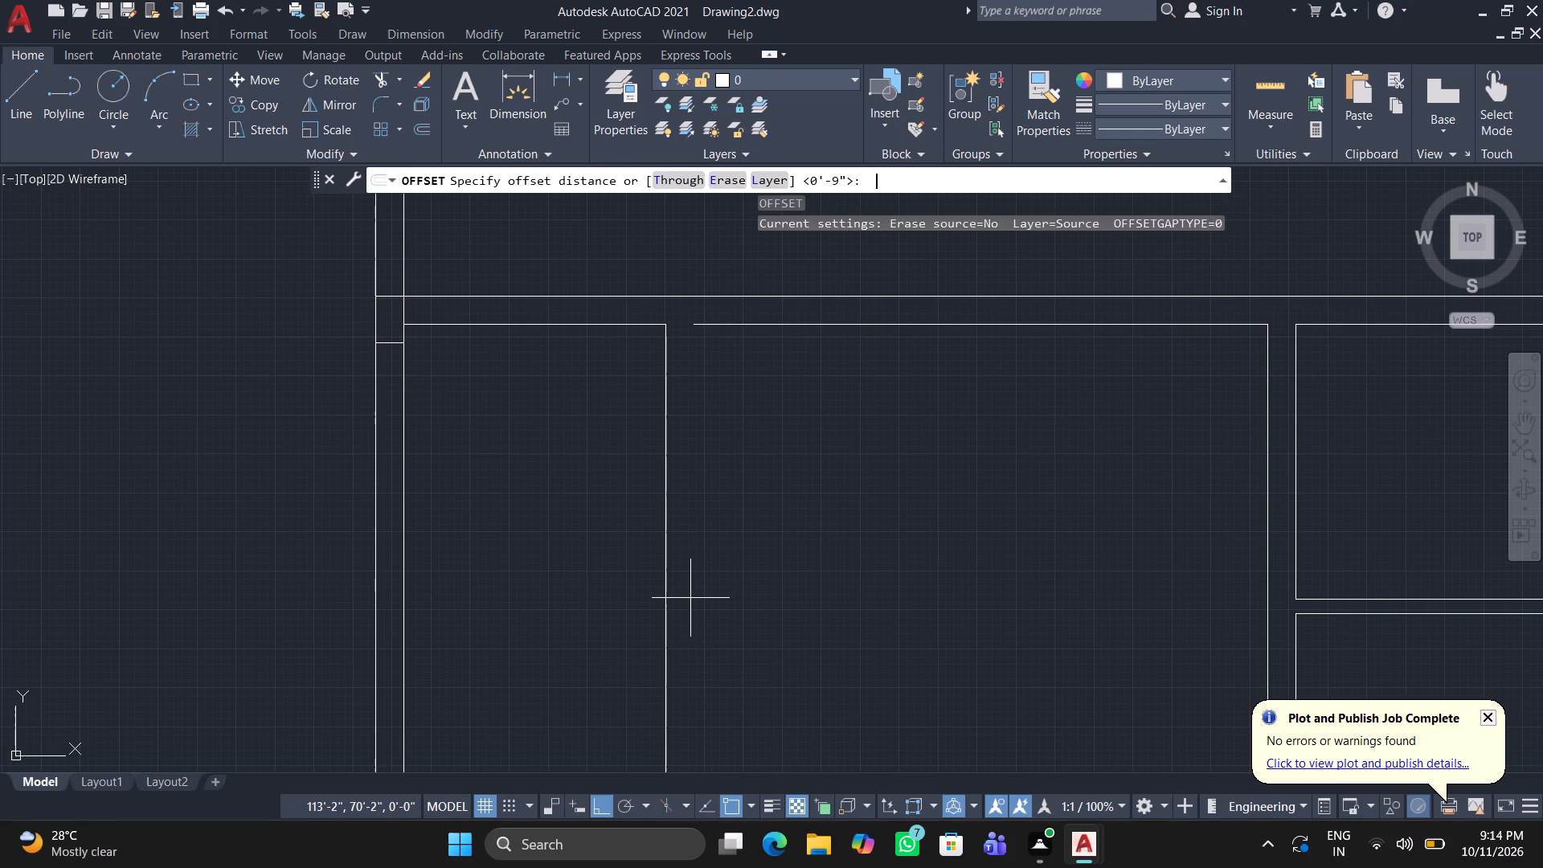
pyautogui.write('4.5')
pyautogui.hotkey('shift', '"')
pyautogui.press('Return')
pyautogui.click(661, 605)
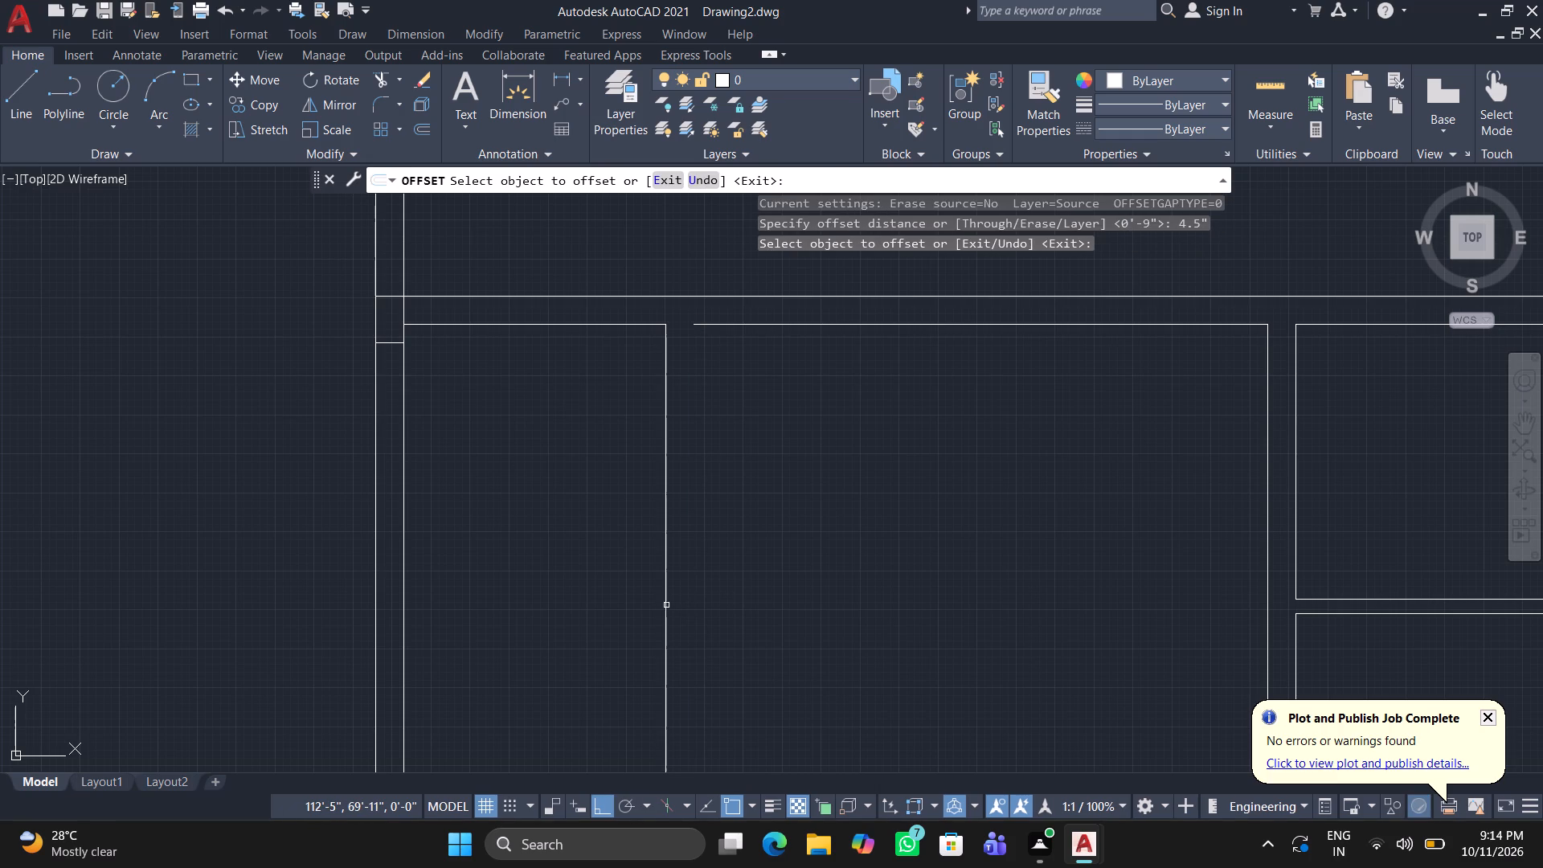
pyautogui.click(666, 605)
pyautogui.click(690, 603)
pyautogui.press('Escape')
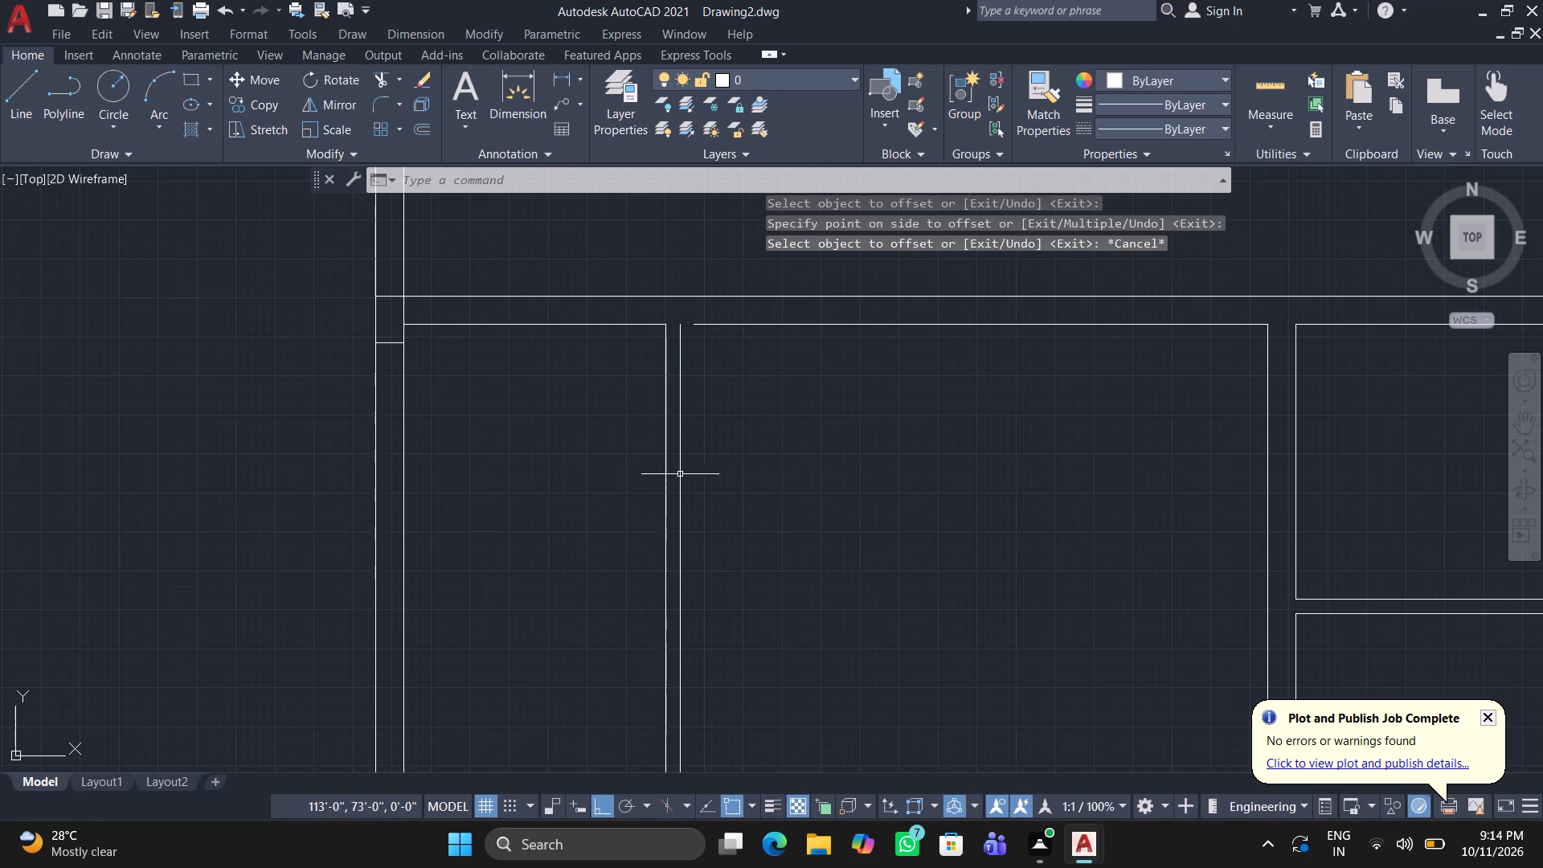
# Stretch the left end of the large room's top line to meet the new partition line.
pyautogui.scroll(1, 698, 330)
pyautogui.click(699, 325)
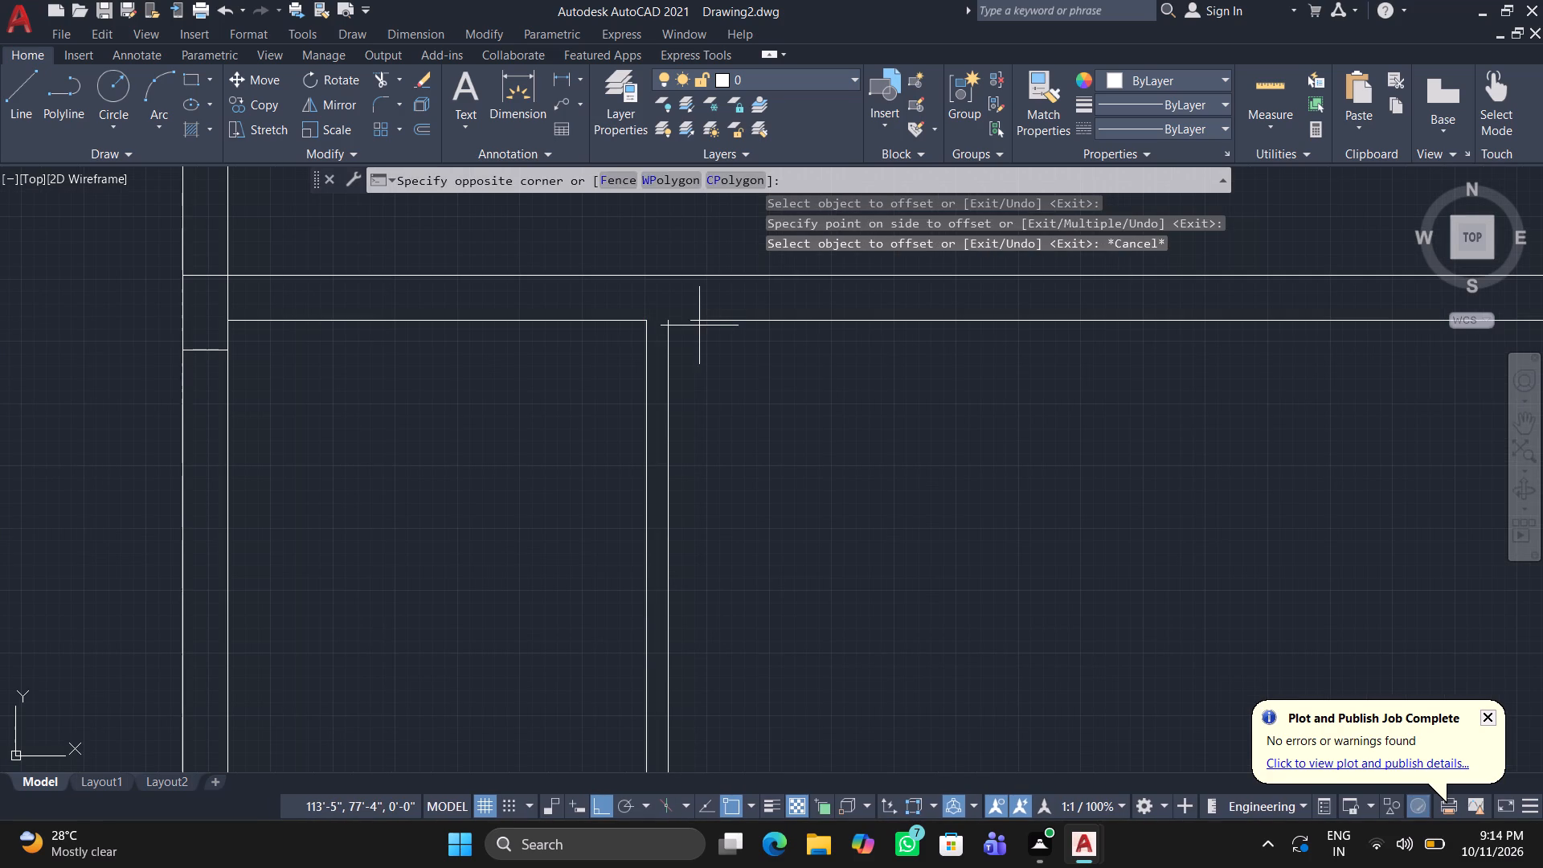
pyautogui.click(699, 323)
pyautogui.click(699, 320)
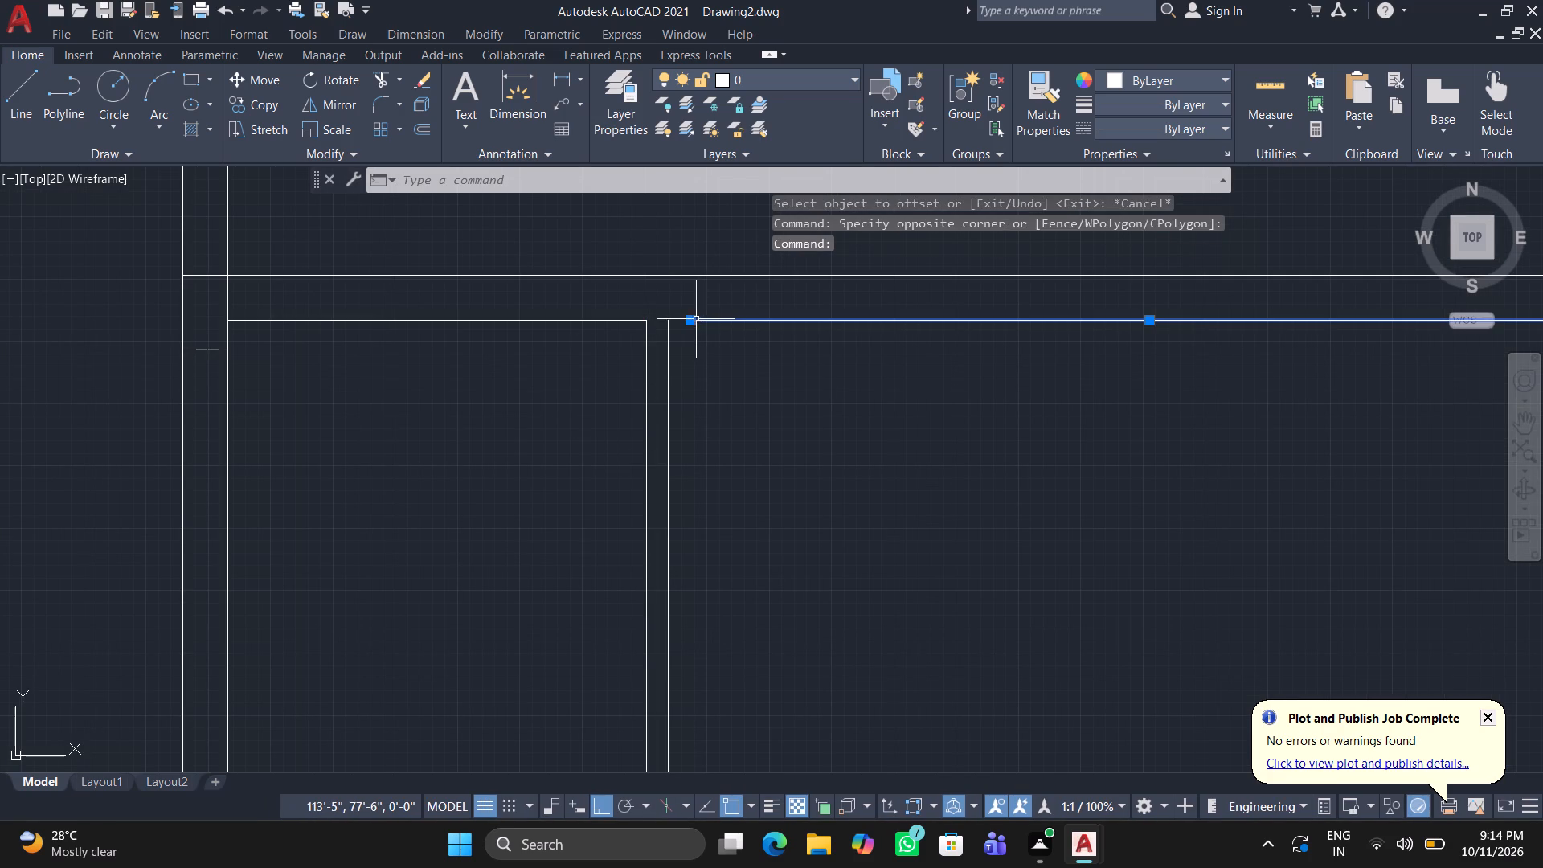
pyautogui.click(694, 319)
pyautogui.click(672, 319)
pyautogui.press('Escape')
pyautogui.scroll(-2, 709, 432)
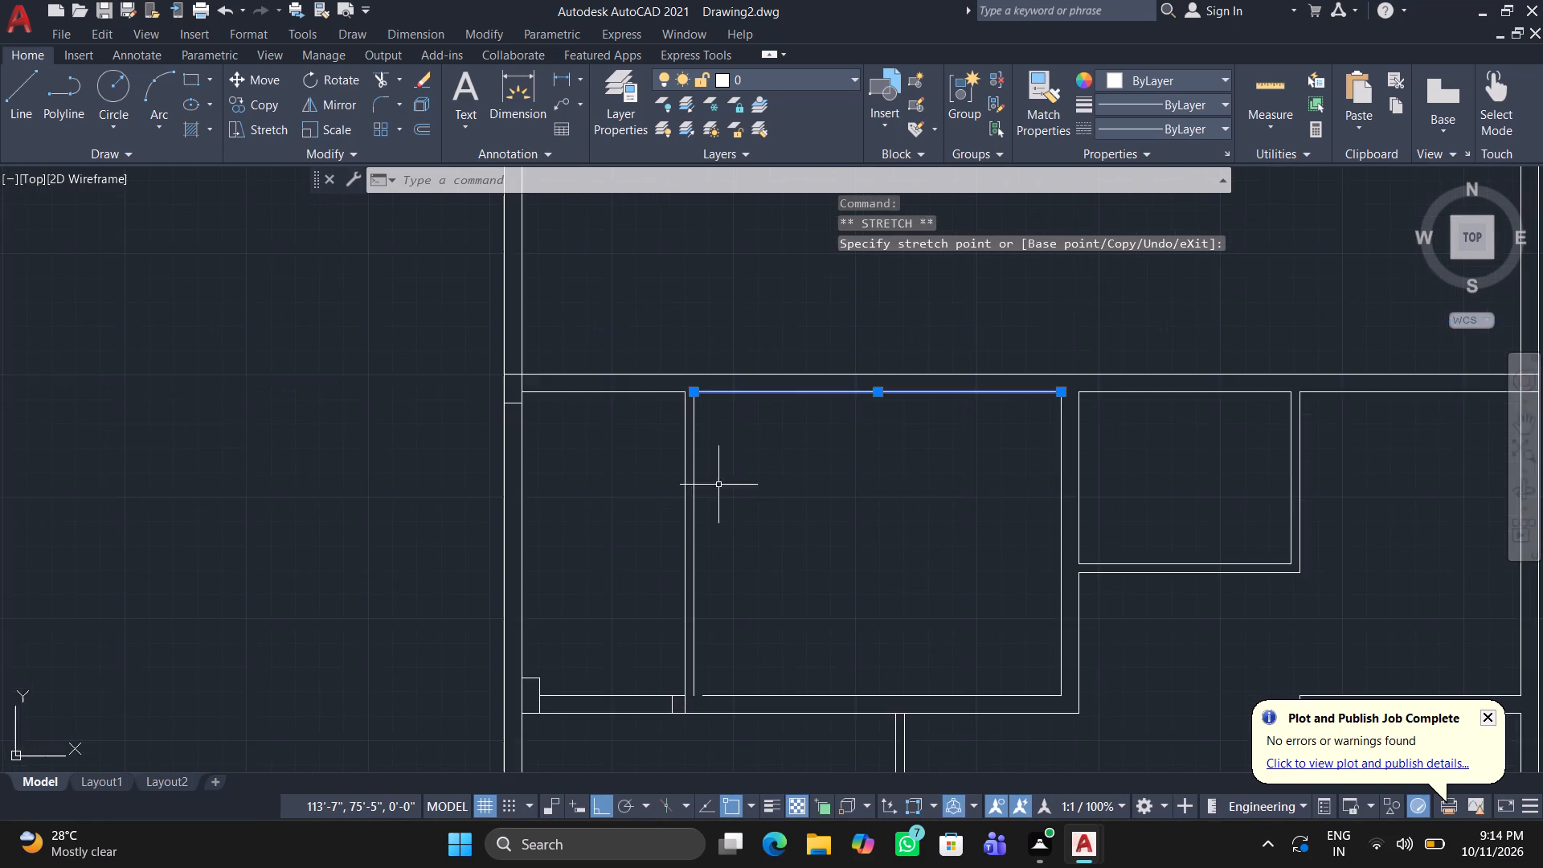
# Stretch the left end of the large room's bottom line to the lower end of the new partition line.
pyautogui.moveTo(698, 403); pyautogui.dragTo(624, 244, button='middle')
pyautogui.scroll(3, 610, 575)
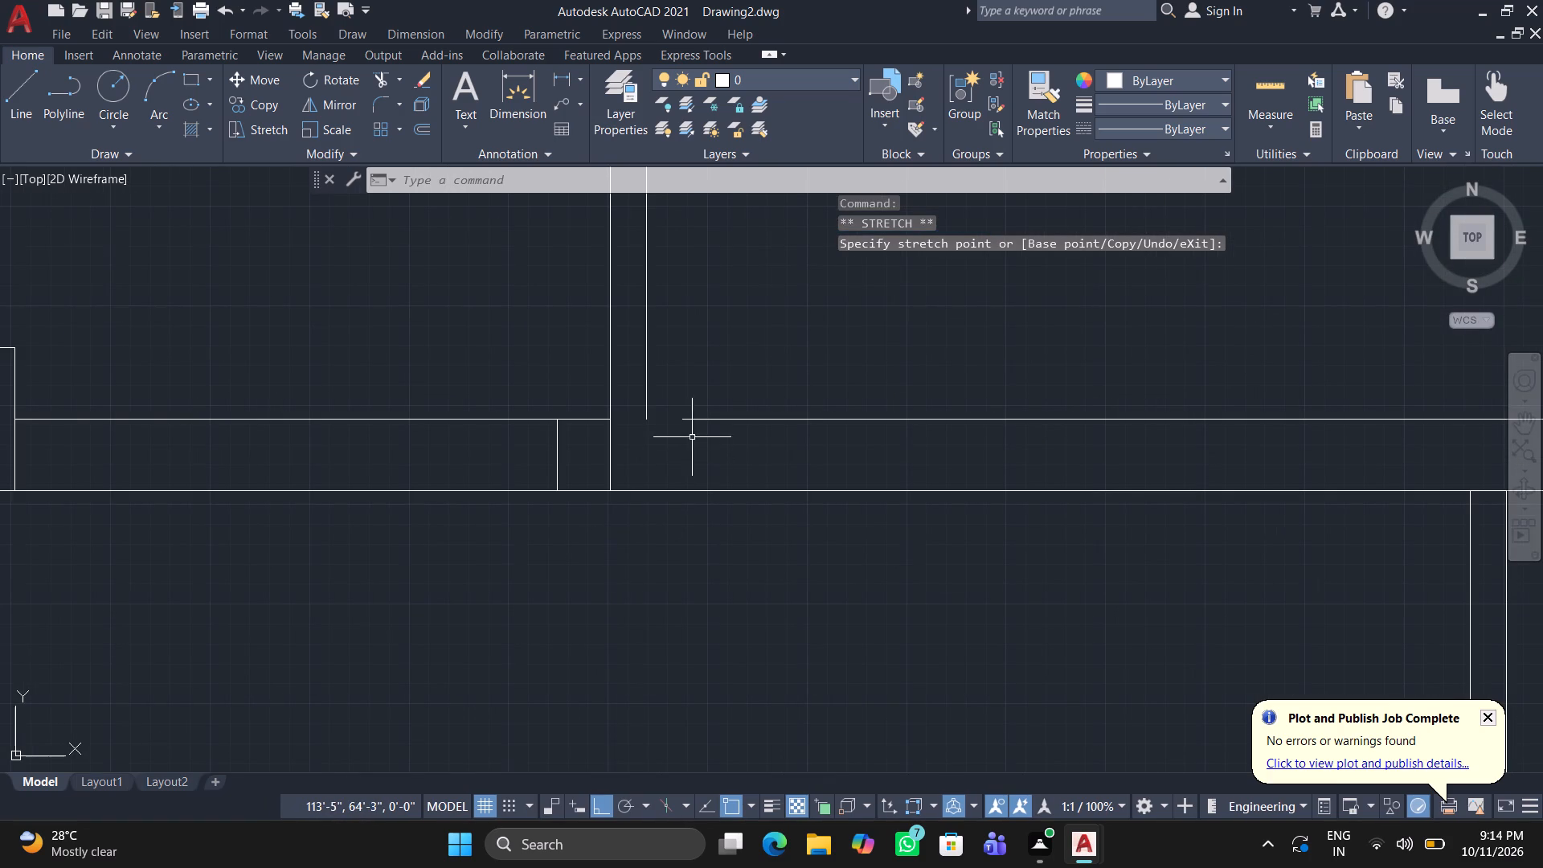
pyautogui.click(686, 421)
pyautogui.click(681, 421)
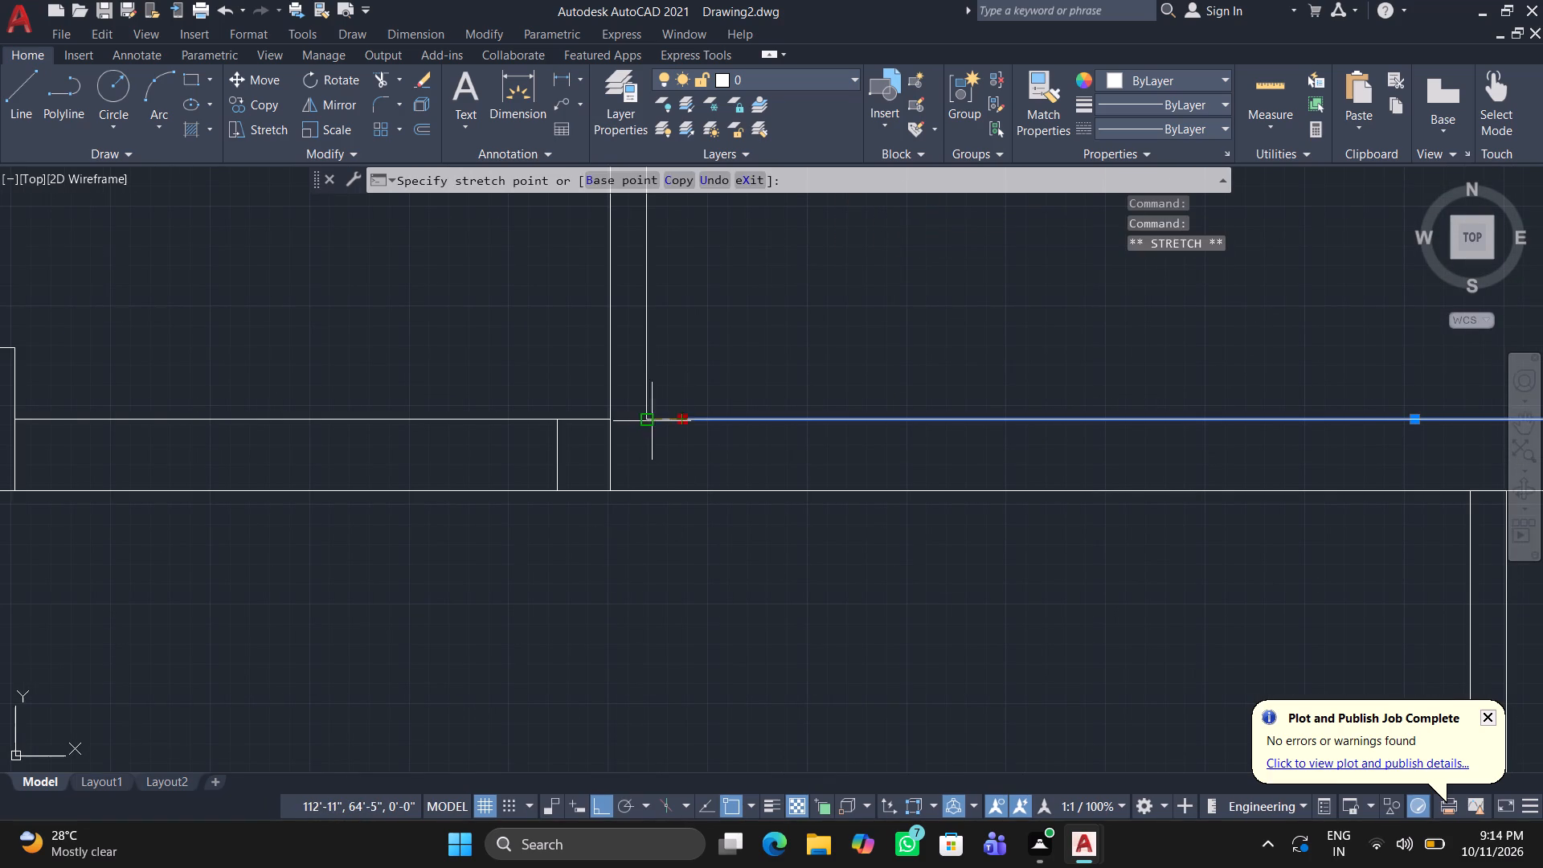
pyautogui.click(652, 421)
pyautogui.press('Escape')
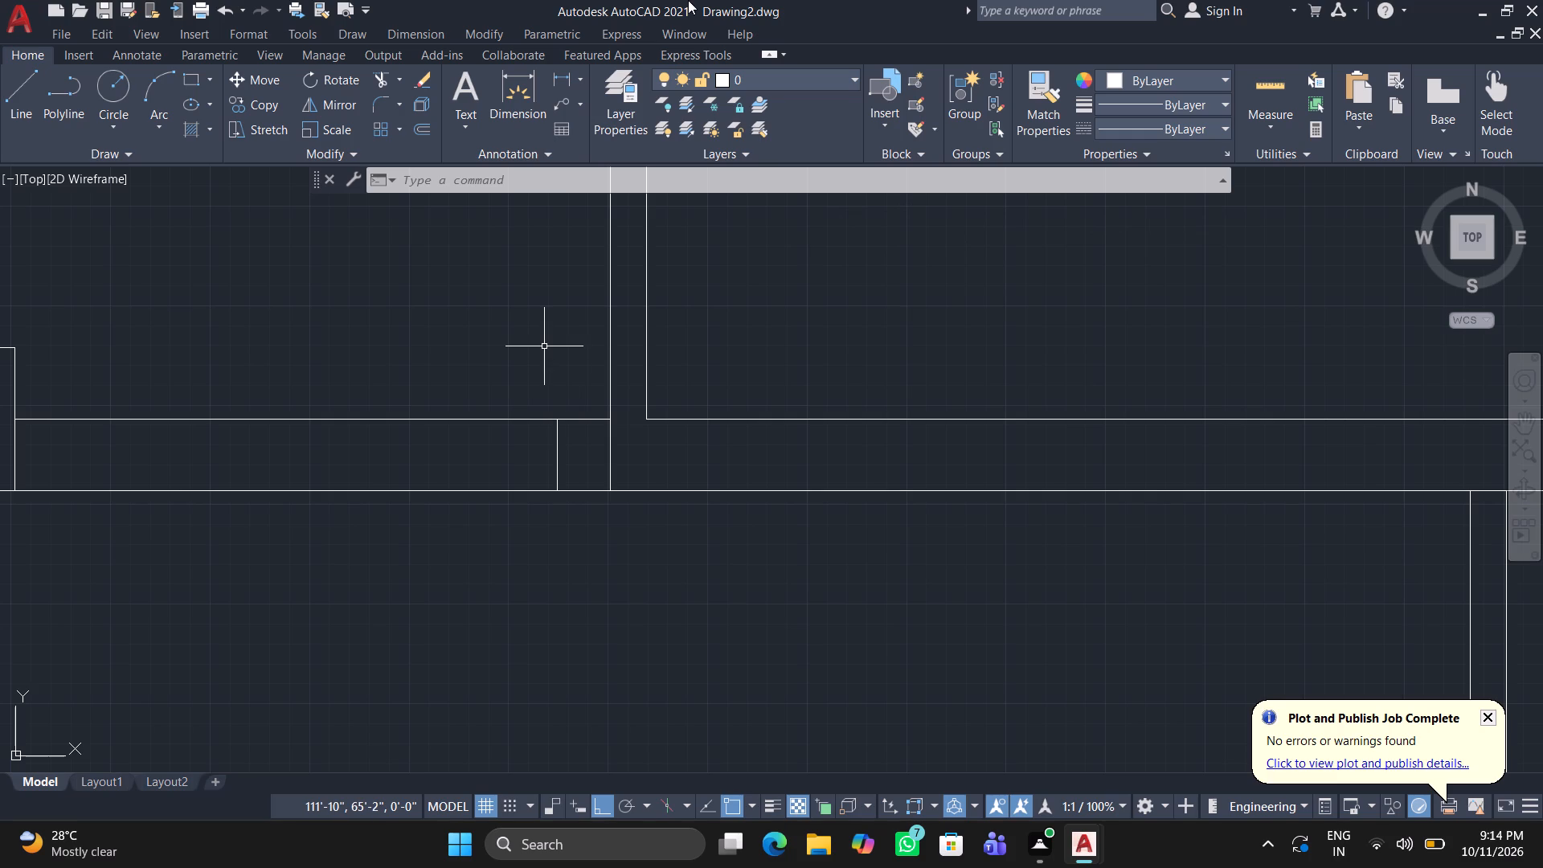
# Draw a line down across the wall below the top room at about X 107'-7", along its lower face, and back up at about X 111'-1".
pyautogui.scroll(-2, 697, 79)
pyautogui.scroll(-2, 623, 196)
pyautogui.moveTo(458, 393); pyautogui.dragTo(403, 598, button='middle')
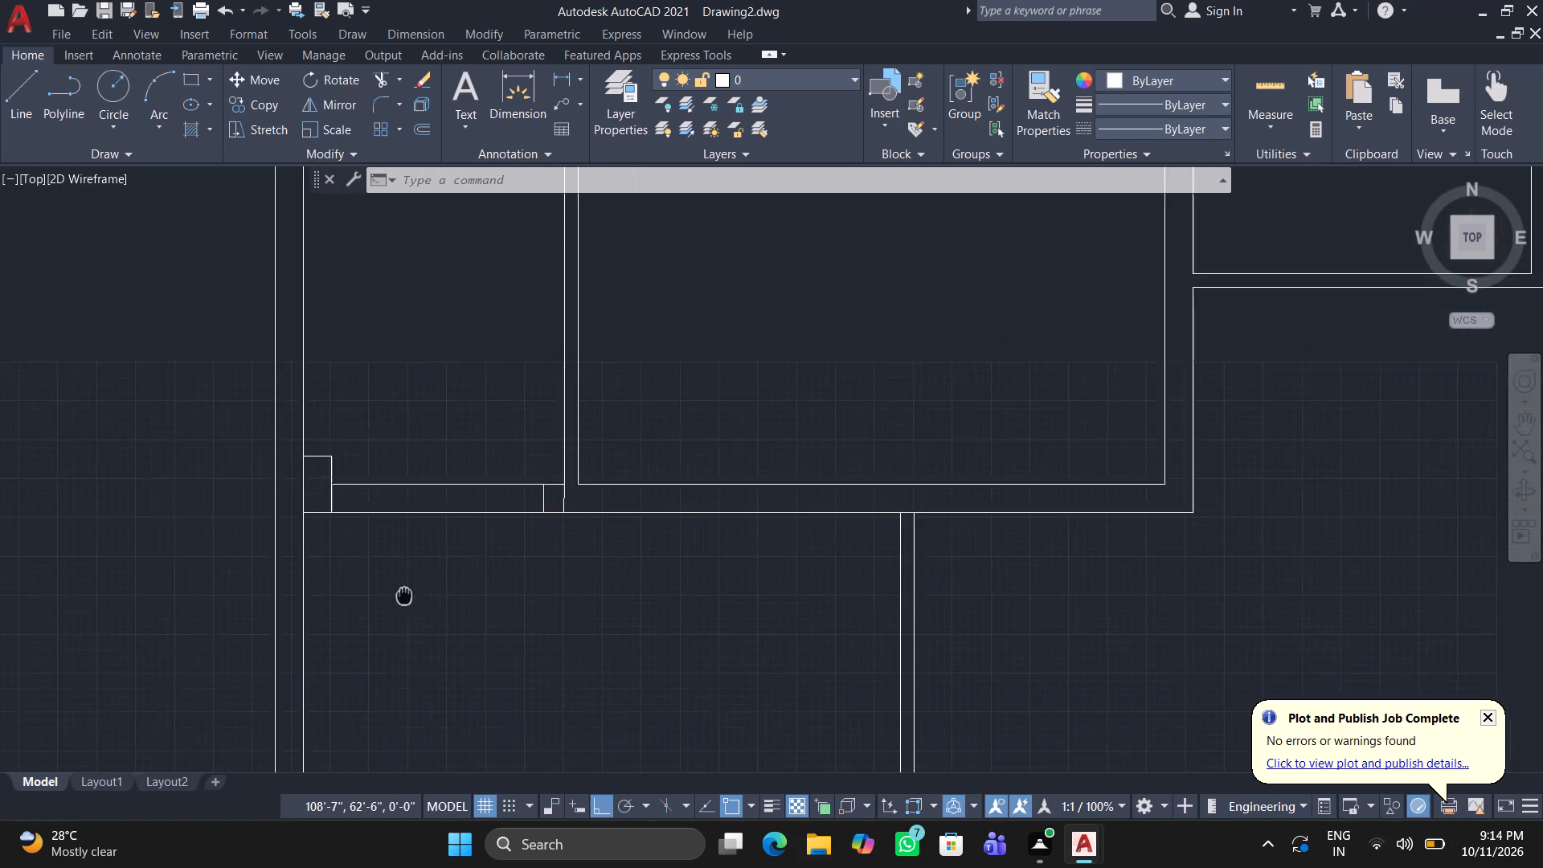
pyautogui.moveTo(403, 598); pyautogui.dragTo(399, 611, button='middle')
pyautogui.scroll(-2, 460, 440)
pyautogui.moveTo(466, 361); pyautogui.dragTo(376, 698, button='middle')
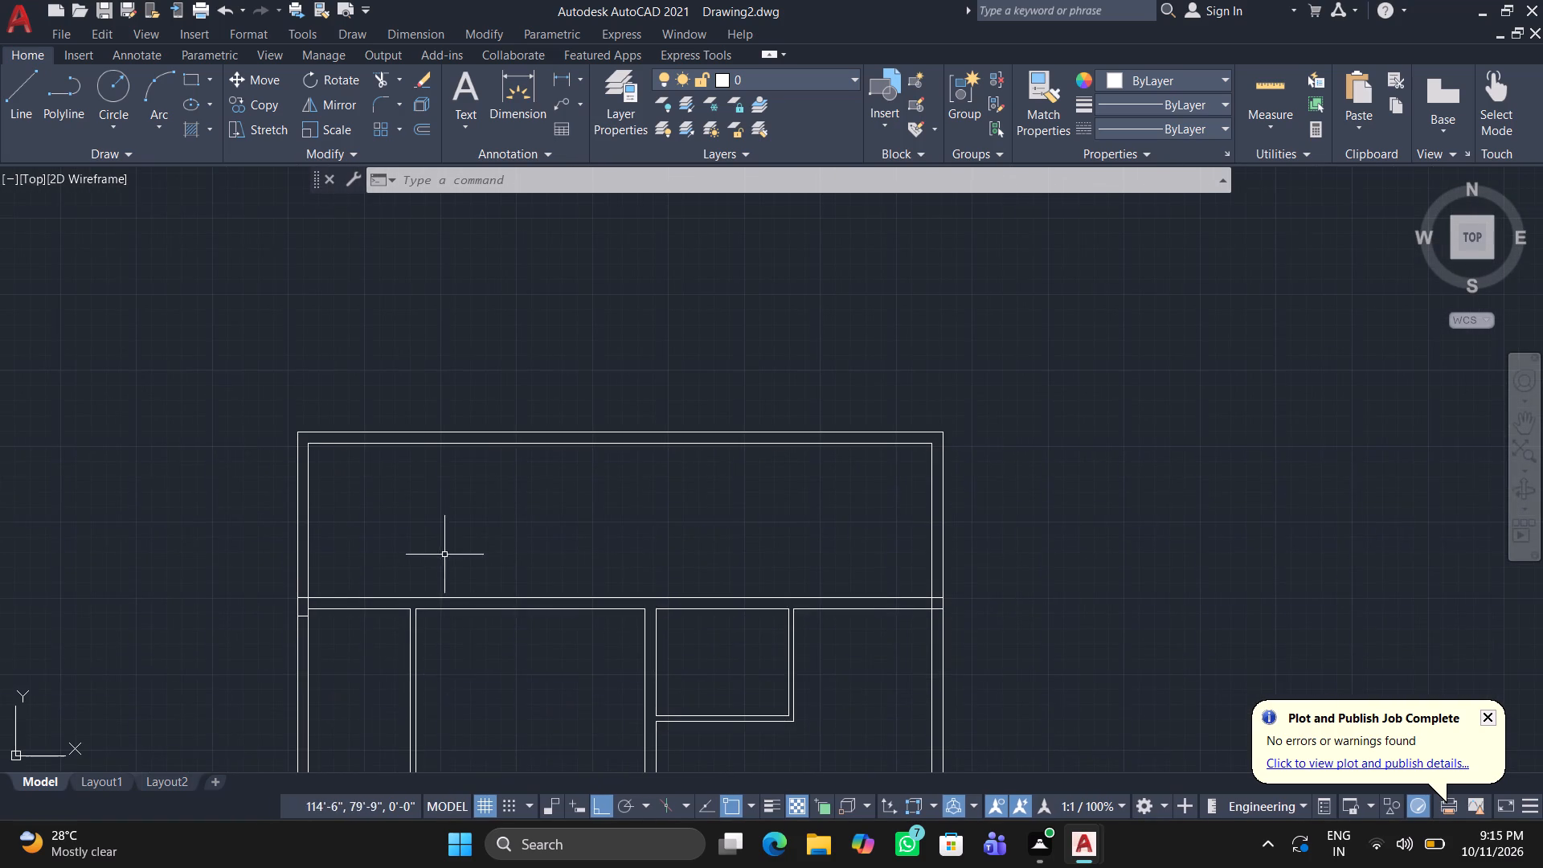
pyautogui.scroll(1, 447, 530)
pyautogui.moveTo(392, 589); pyautogui.dragTo(501, 436, button='middle')
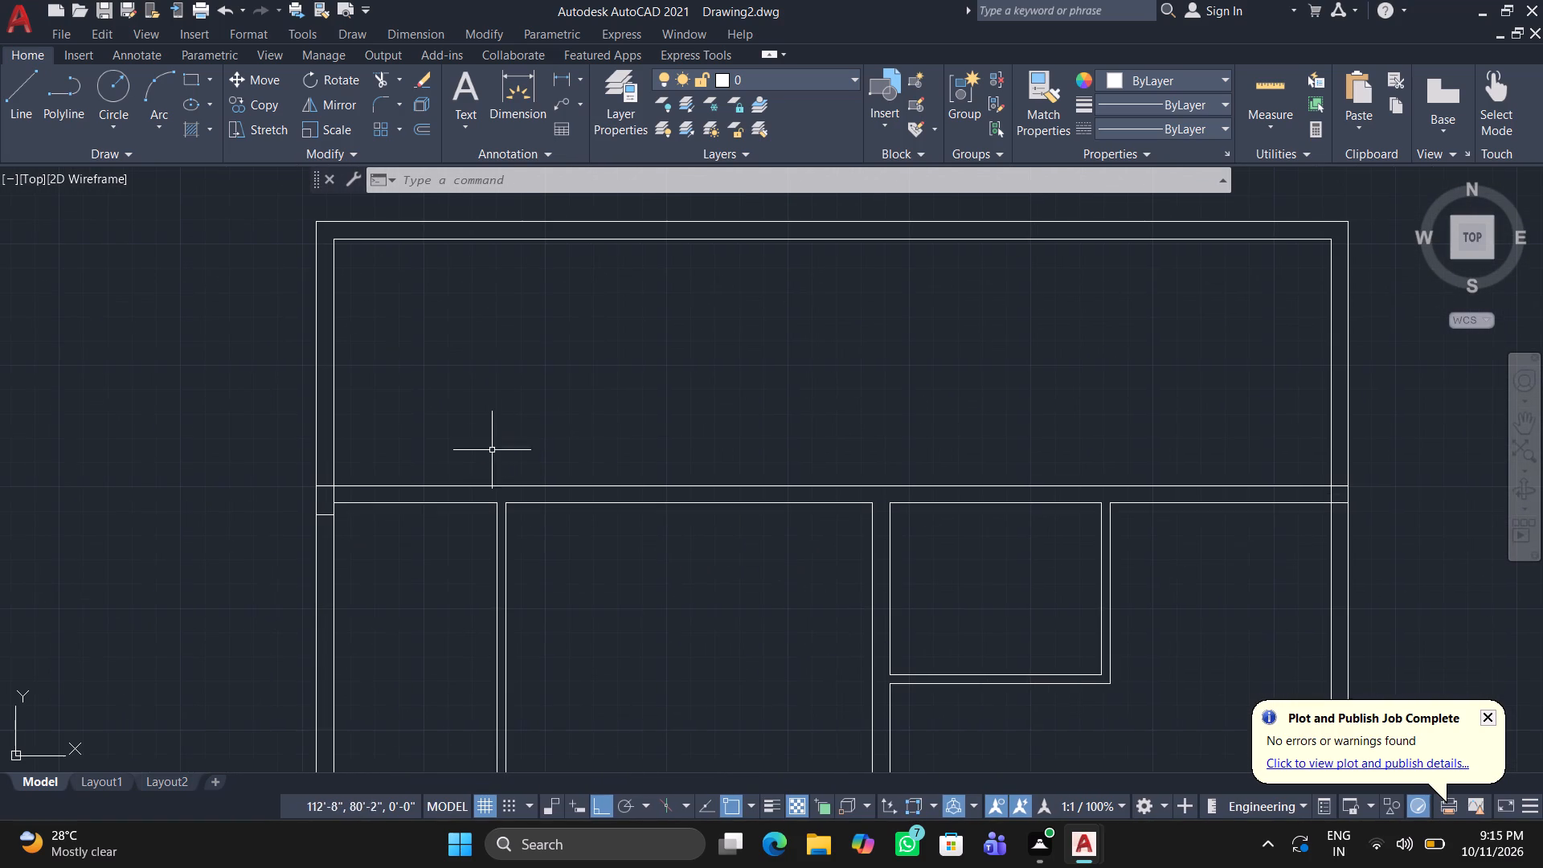
pyautogui.click(14, 72)
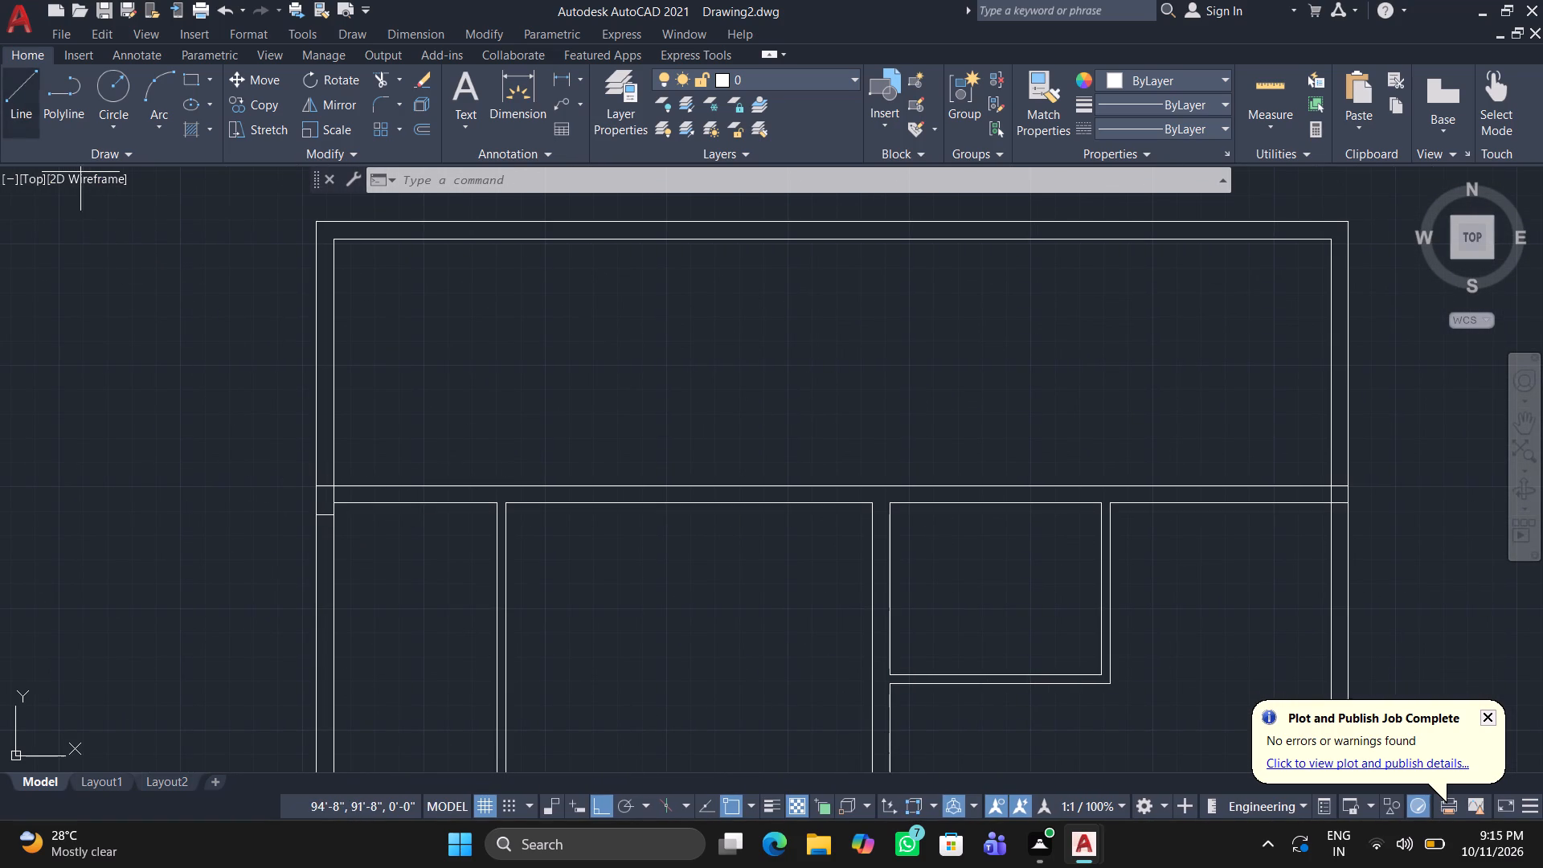
pyautogui.scroll(2, 379, 522)
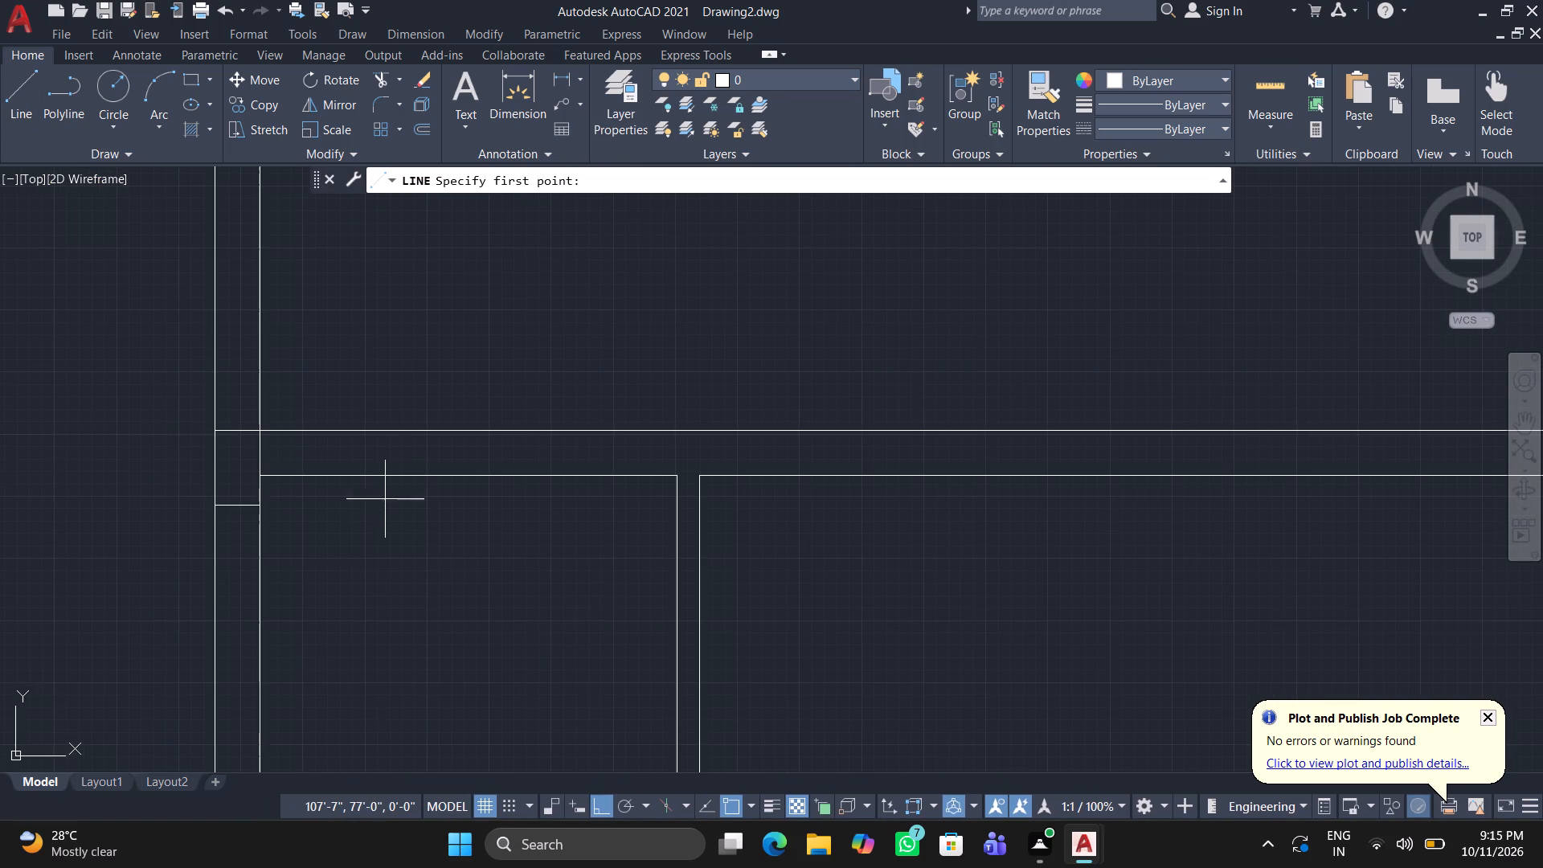
pyautogui.click(383, 431)
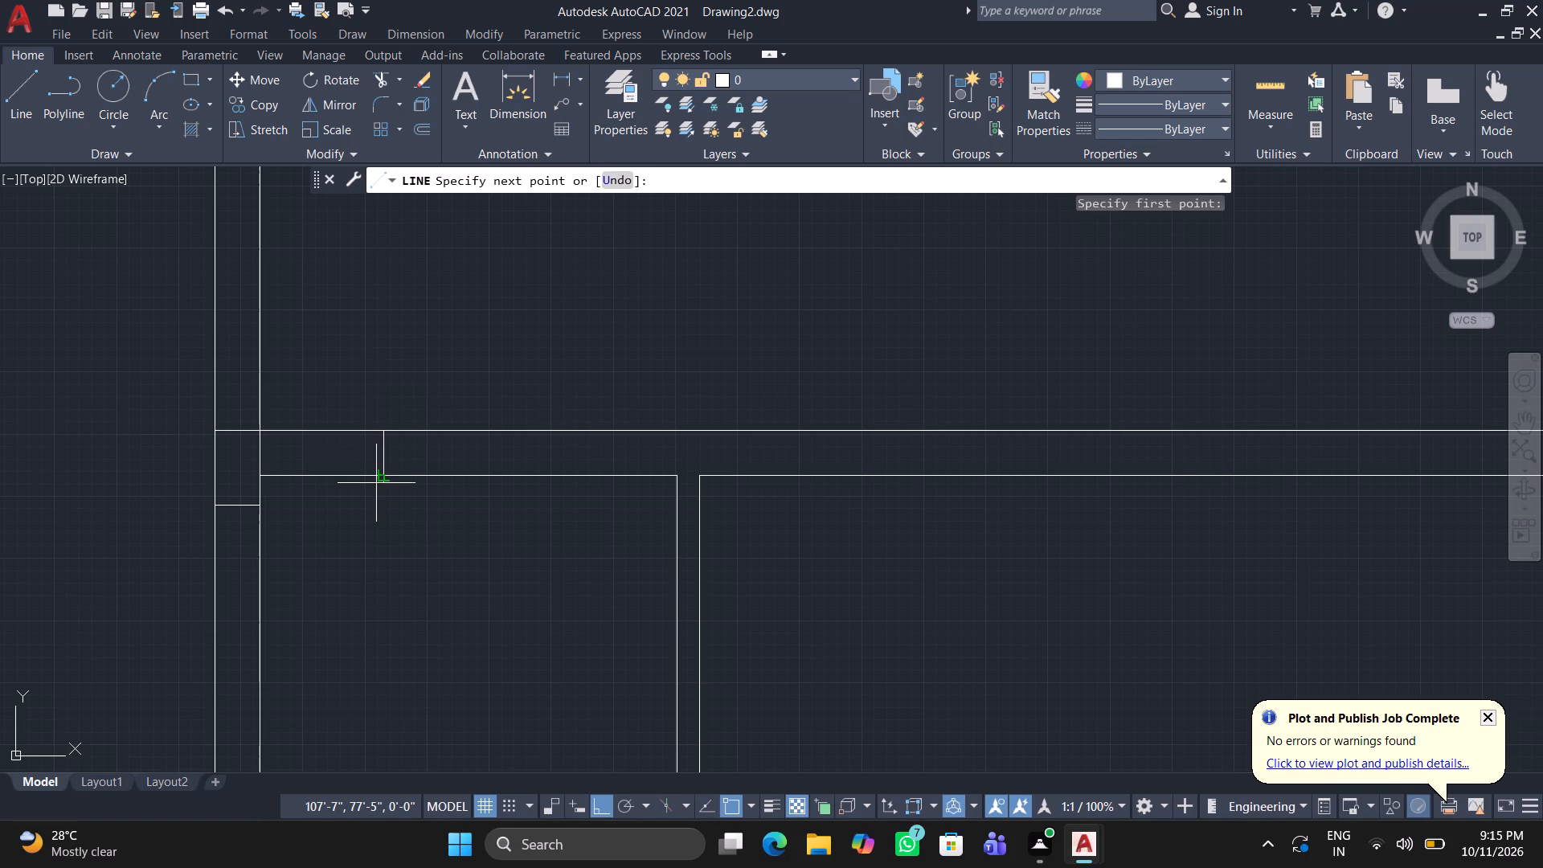
pyautogui.click(386, 475)
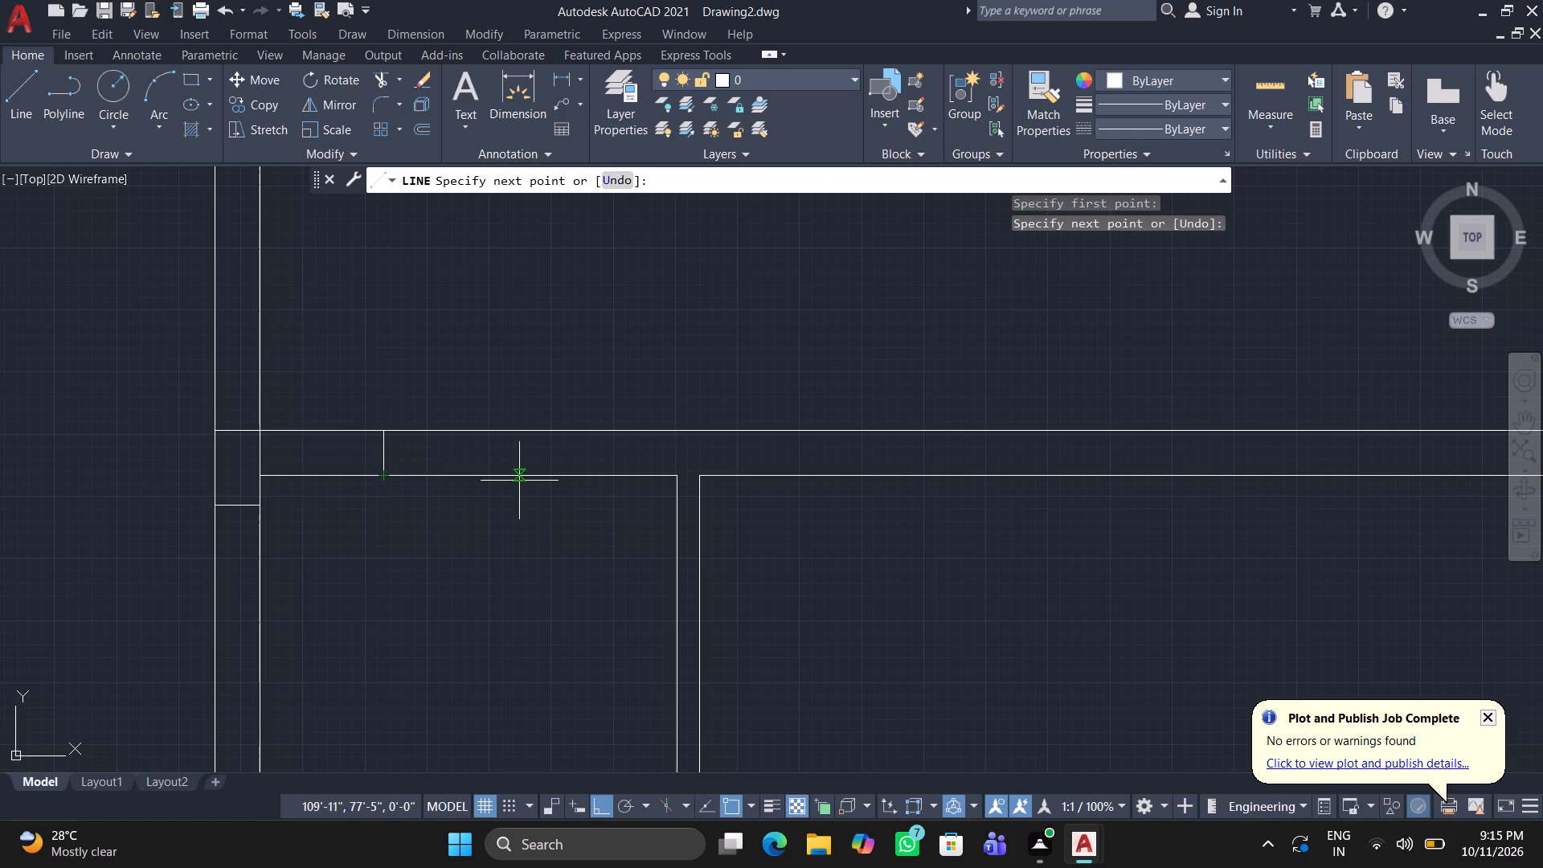
pyautogui.click(591, 473)
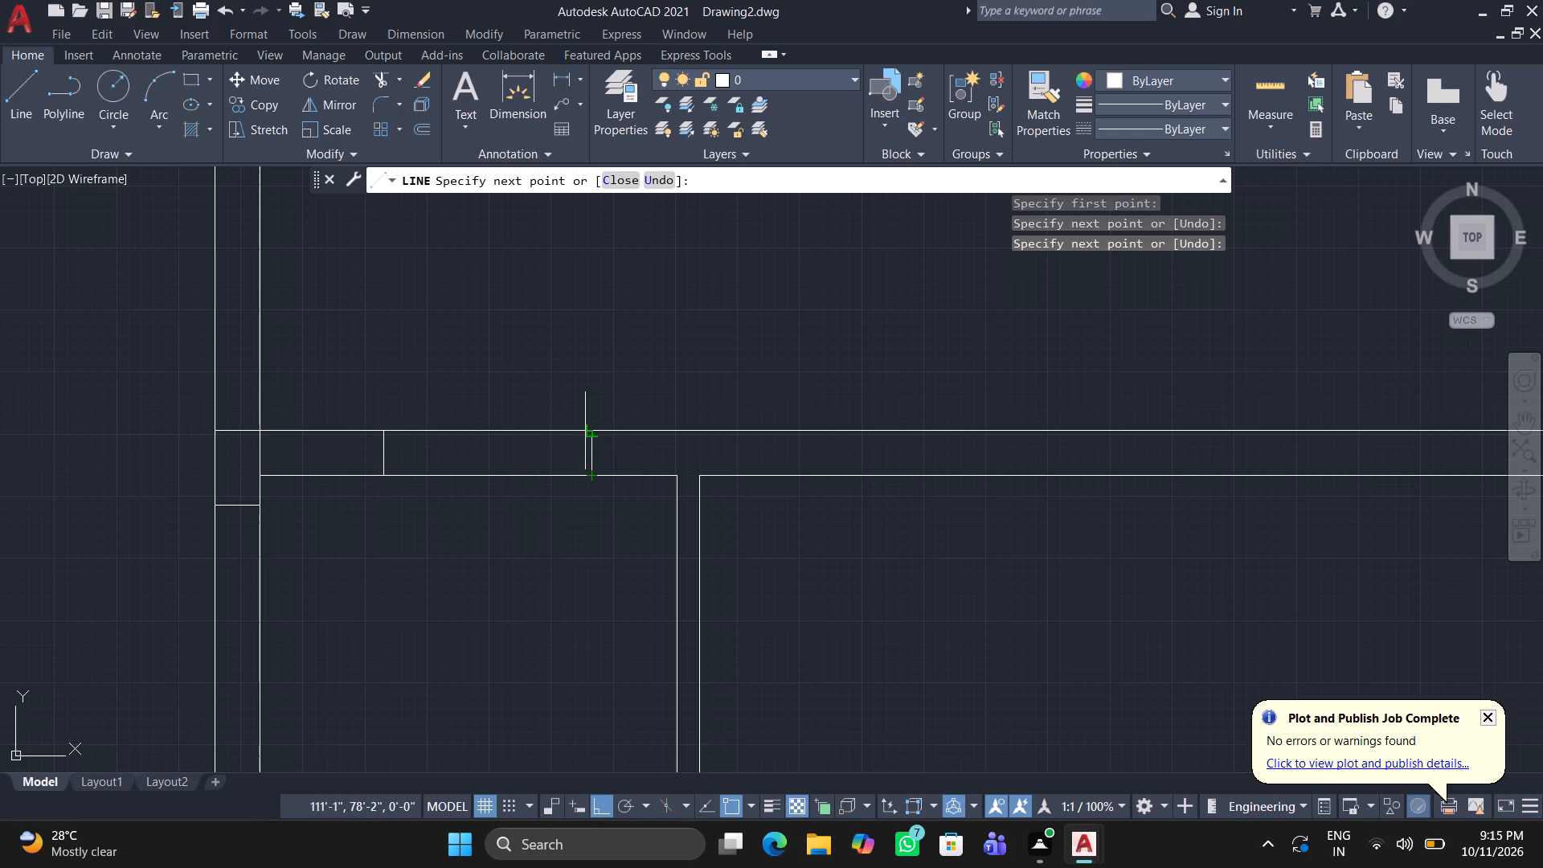
pyautogui.click(587, 428)
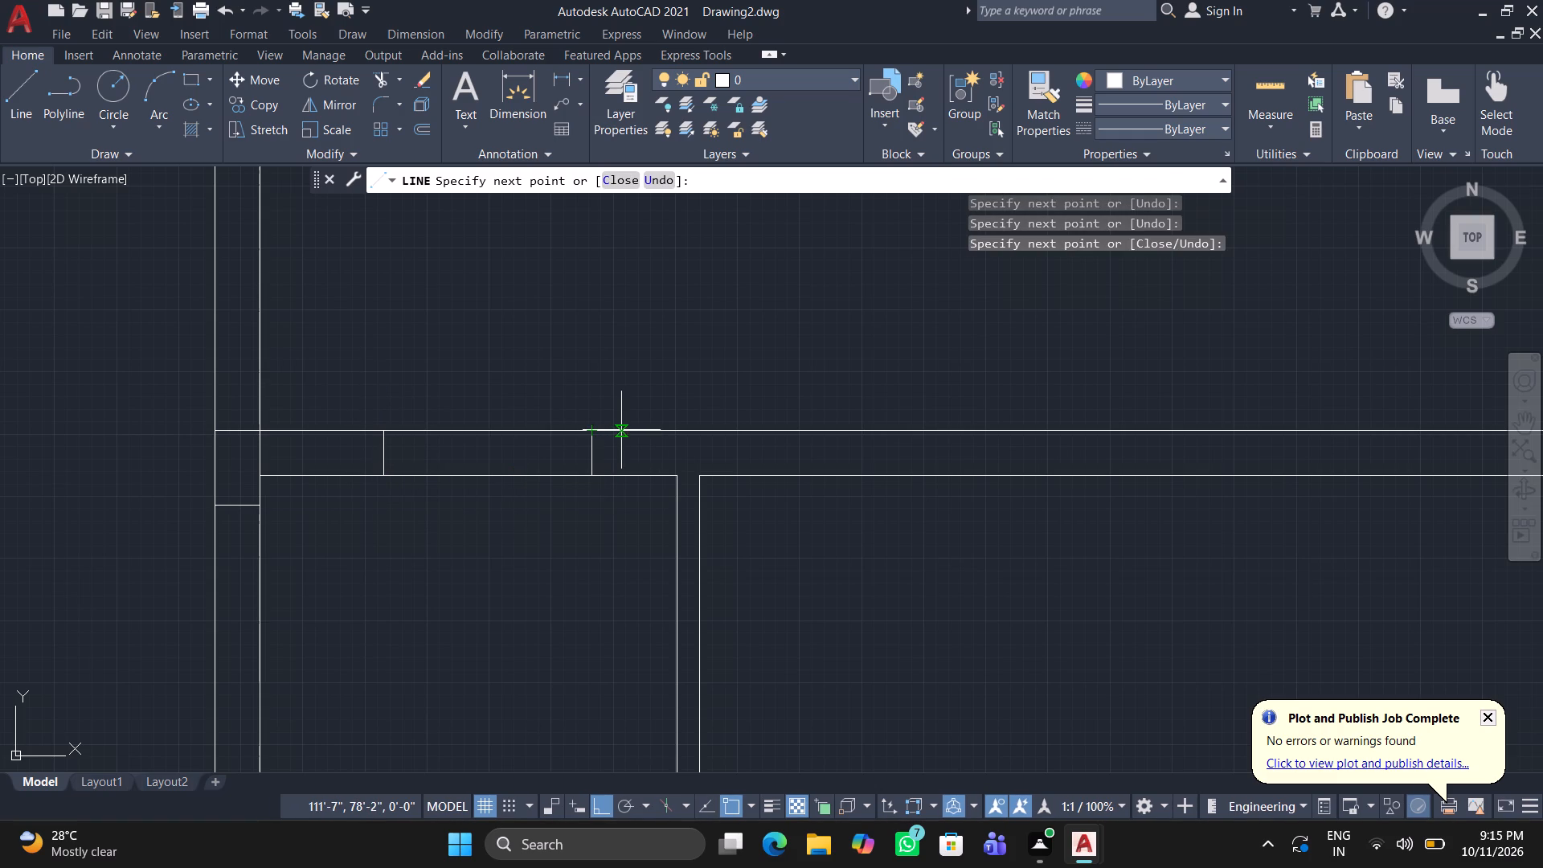
# Continue the line across the same wall at about X 111'-7", at the partition's left face, and at about X 116'-5".
pyautogui.click(621, 430)
pyautogui.click(625, 477)
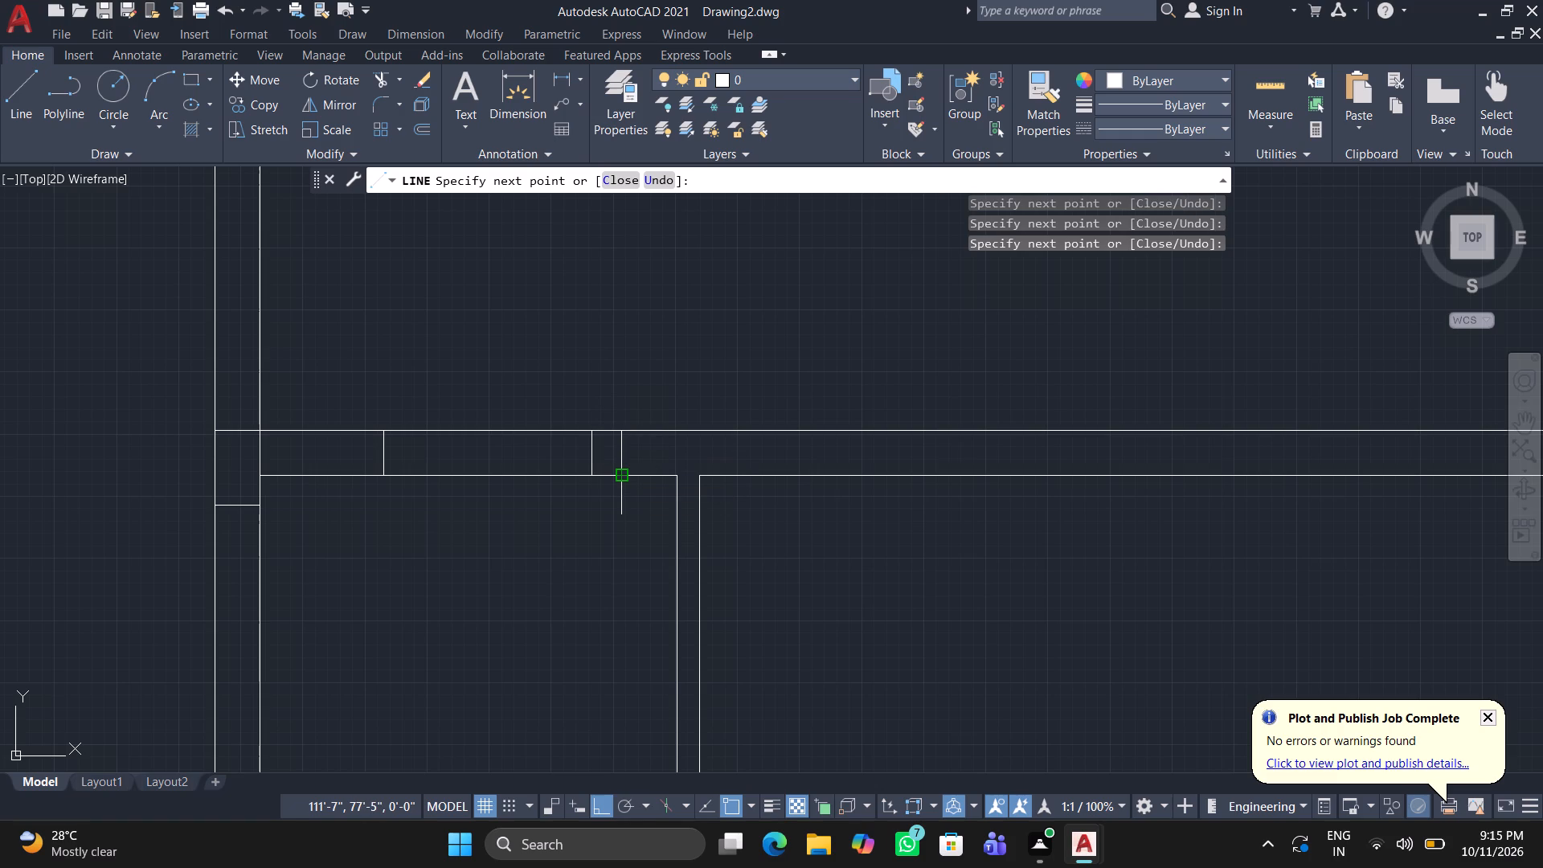
pyautogui.click(673, 478)
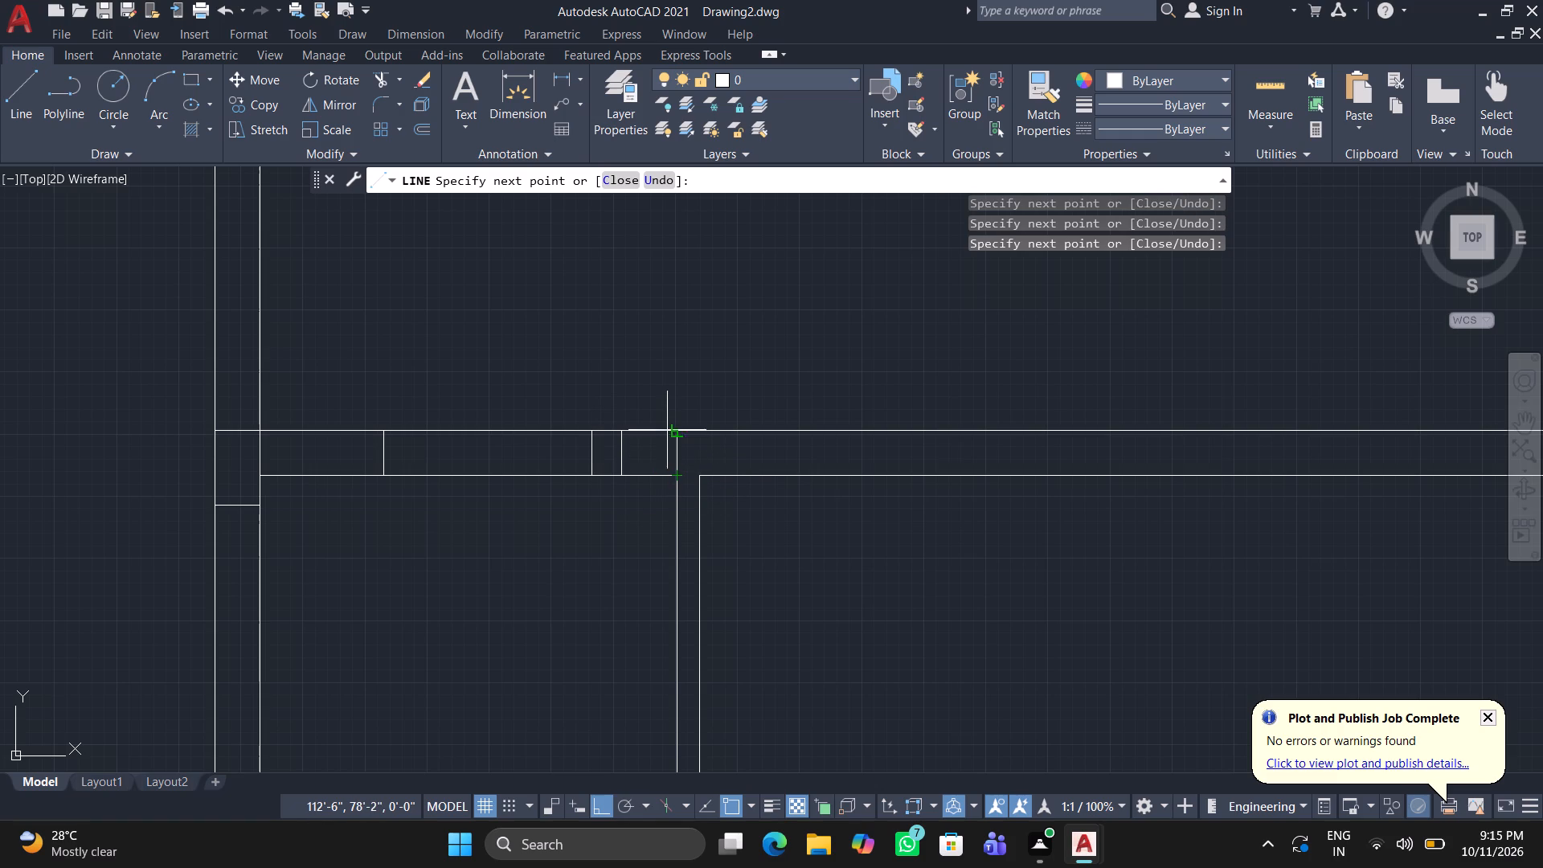
pyautogui.click(681, 432)
pyautogui.click(907, 432)
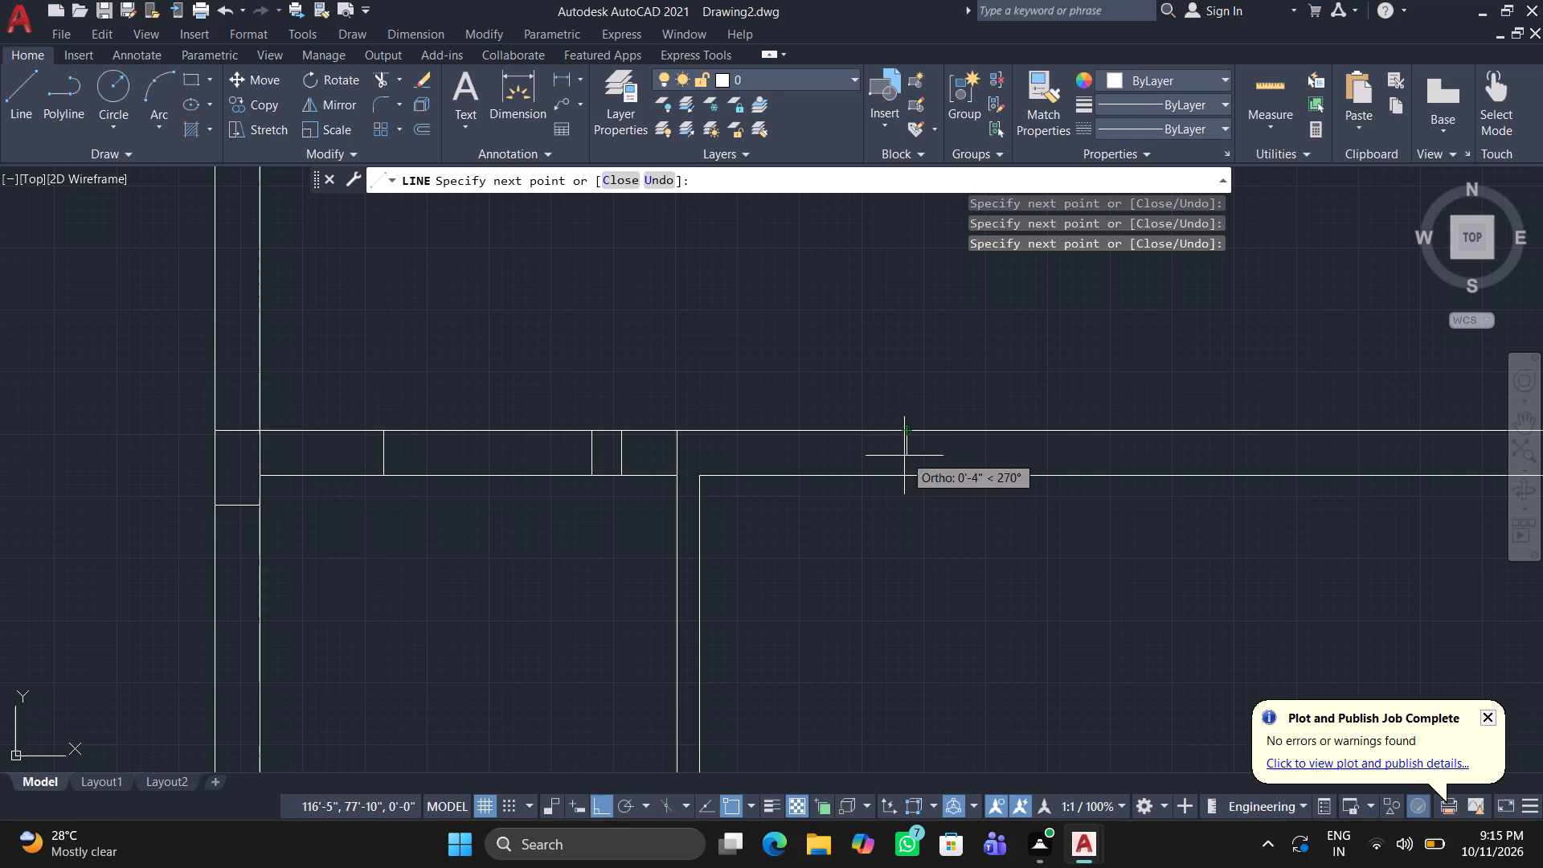
pyautogui.click(909, 473)
pyautogui.press('Return')
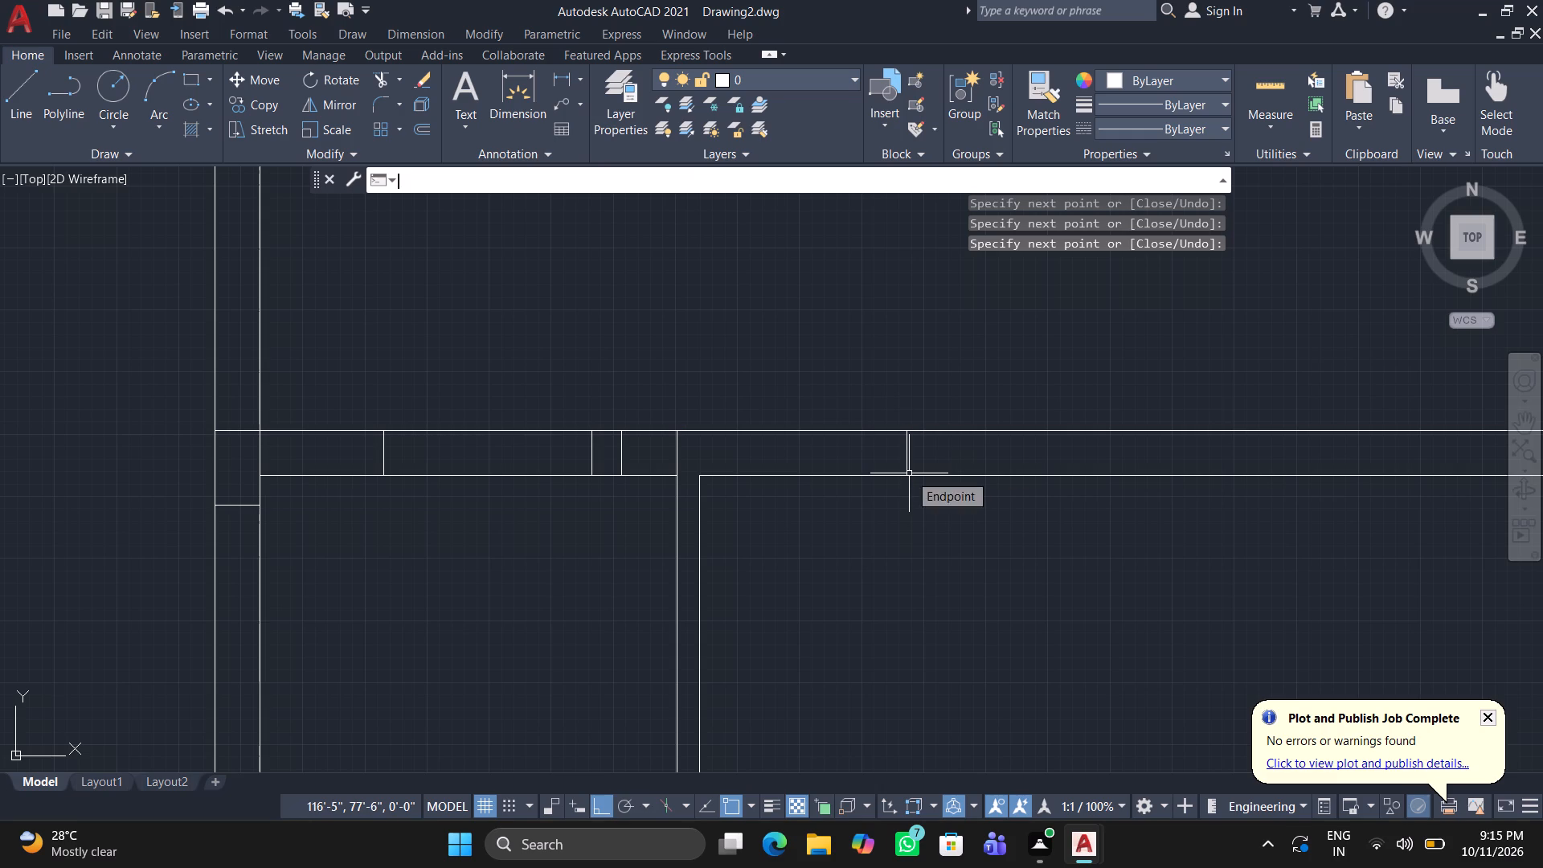
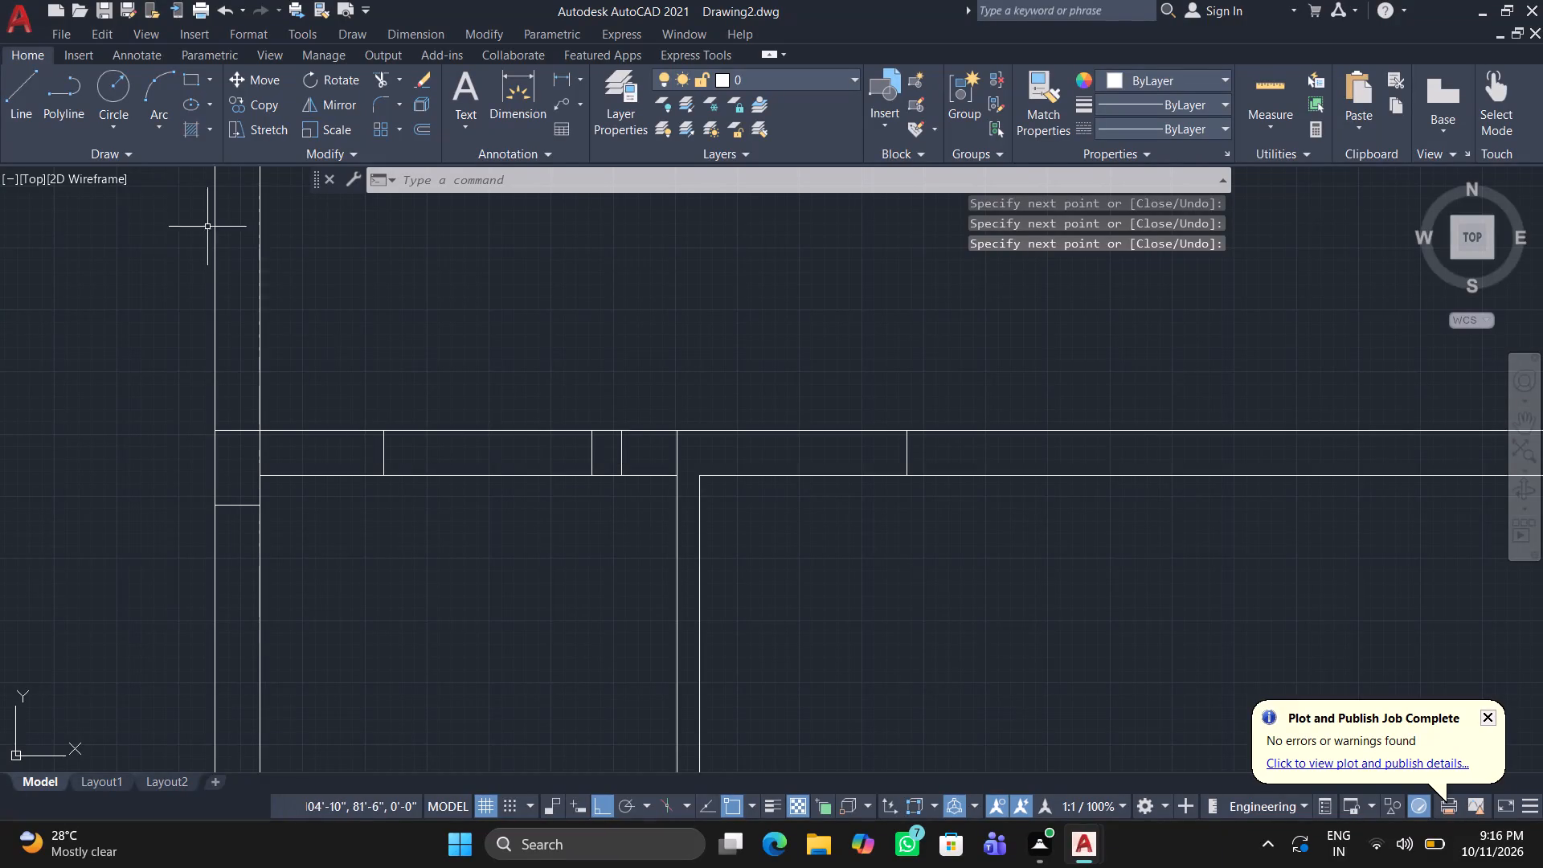
# Draw two horizontal window lines inside the wall opening between X 107'-7" and X 111'-1", joined along its right jamb.
pyautogui.click(19, 78)
pyautogui.scroll(1, 387, 454)
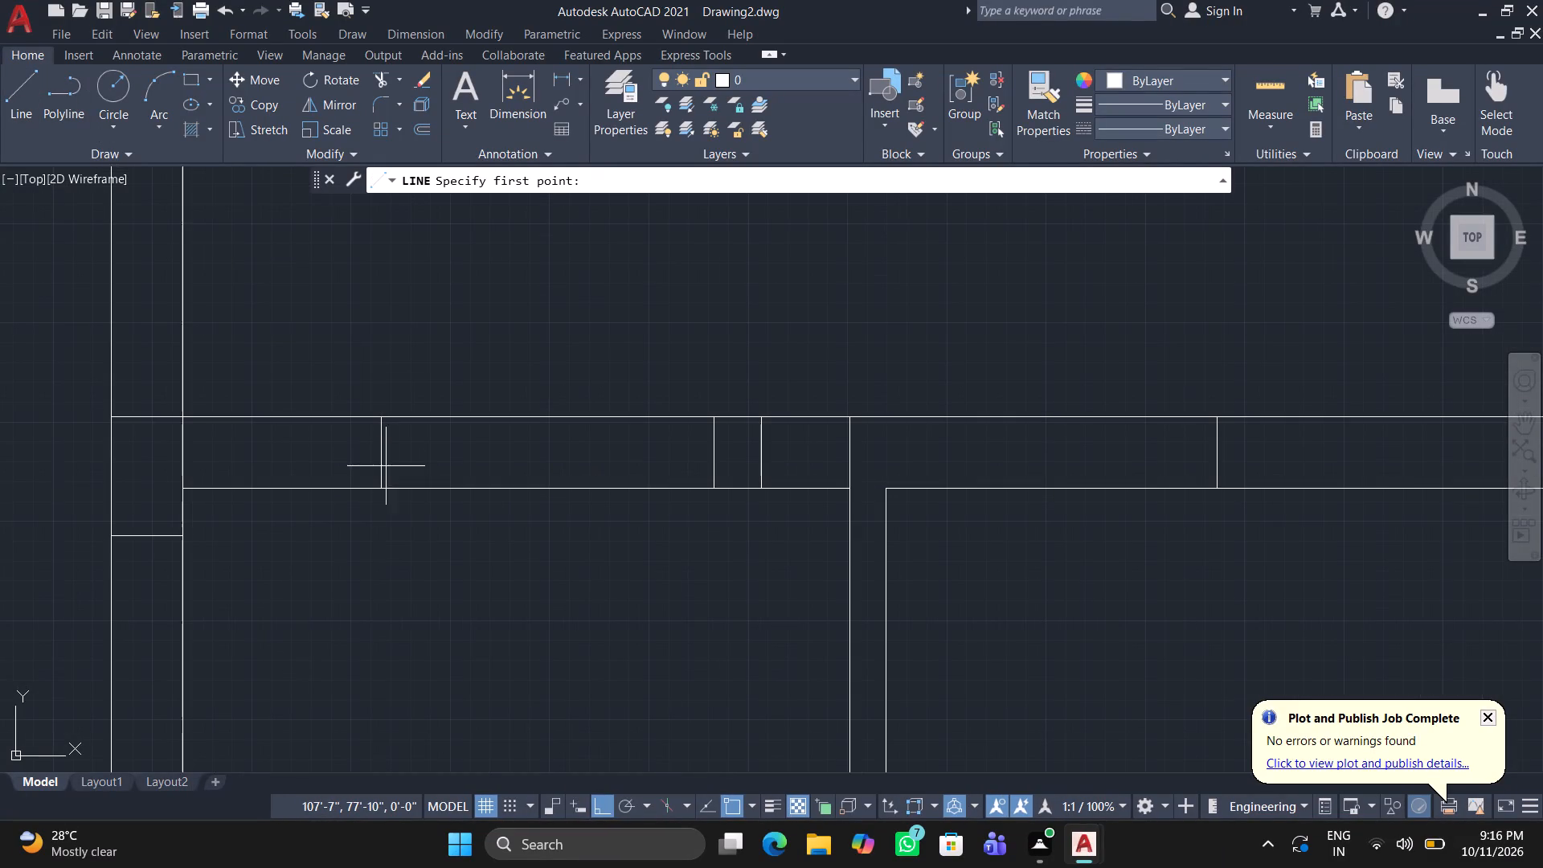
pyautogui.click(385, 470)
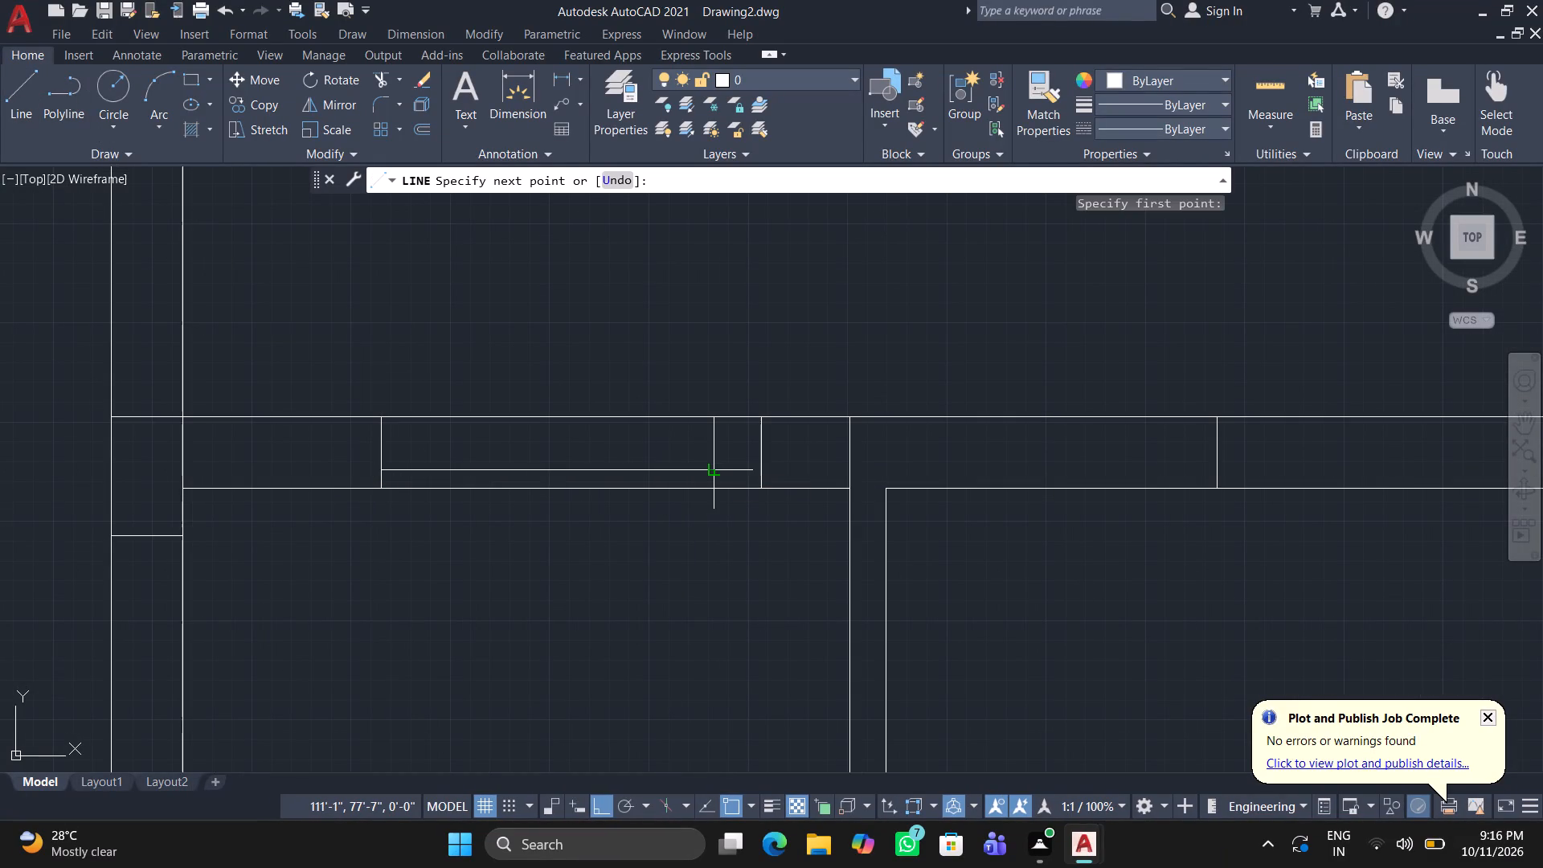
pyautogui.click(718, 466)
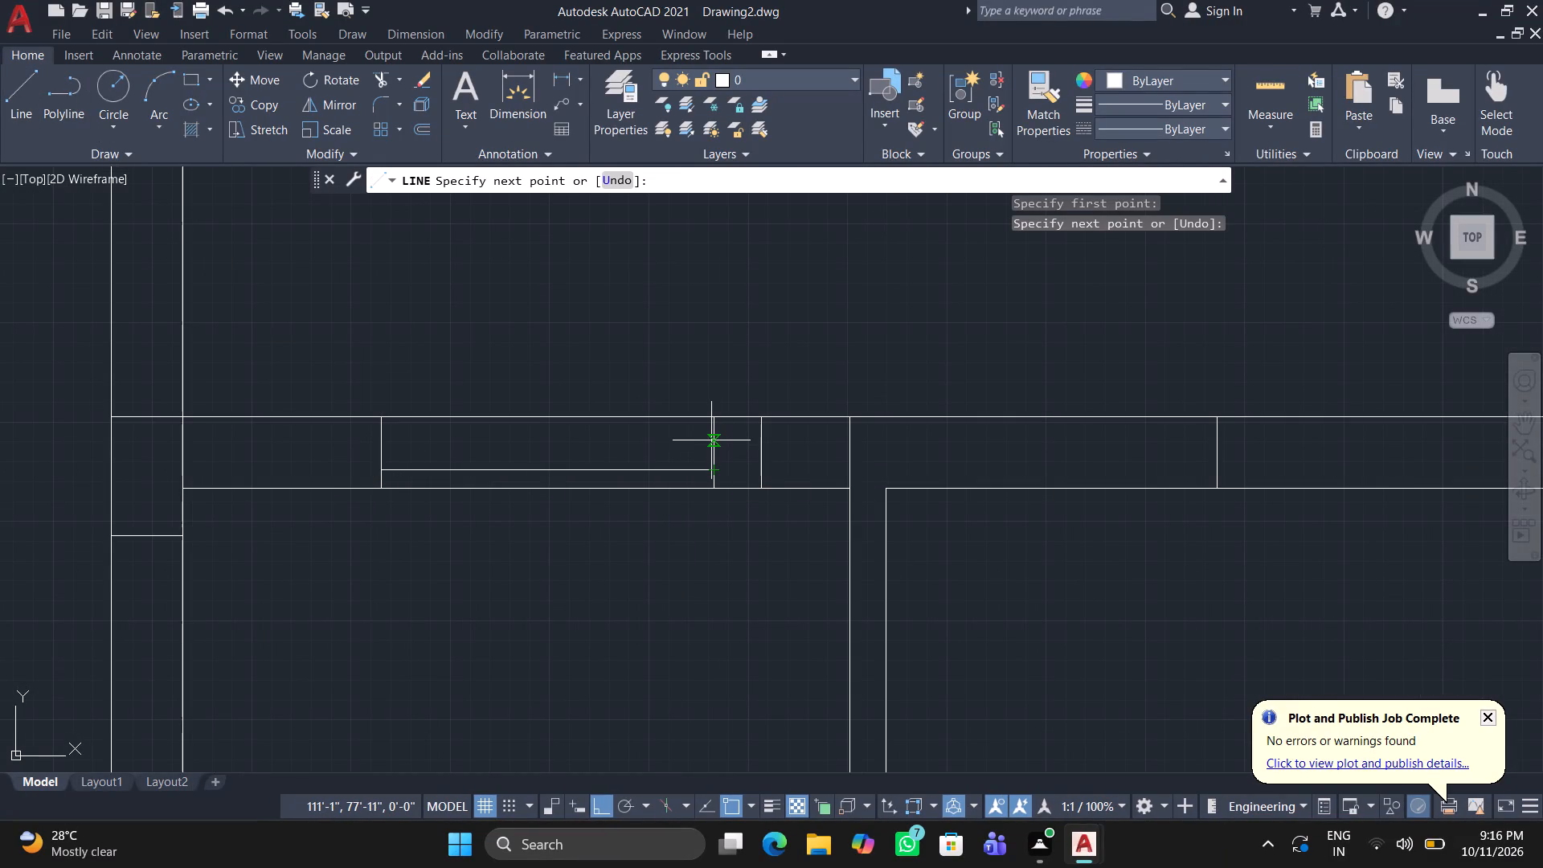
pyautogui.moveTo(711, 440); pyautogui.dragTo(693, 438)
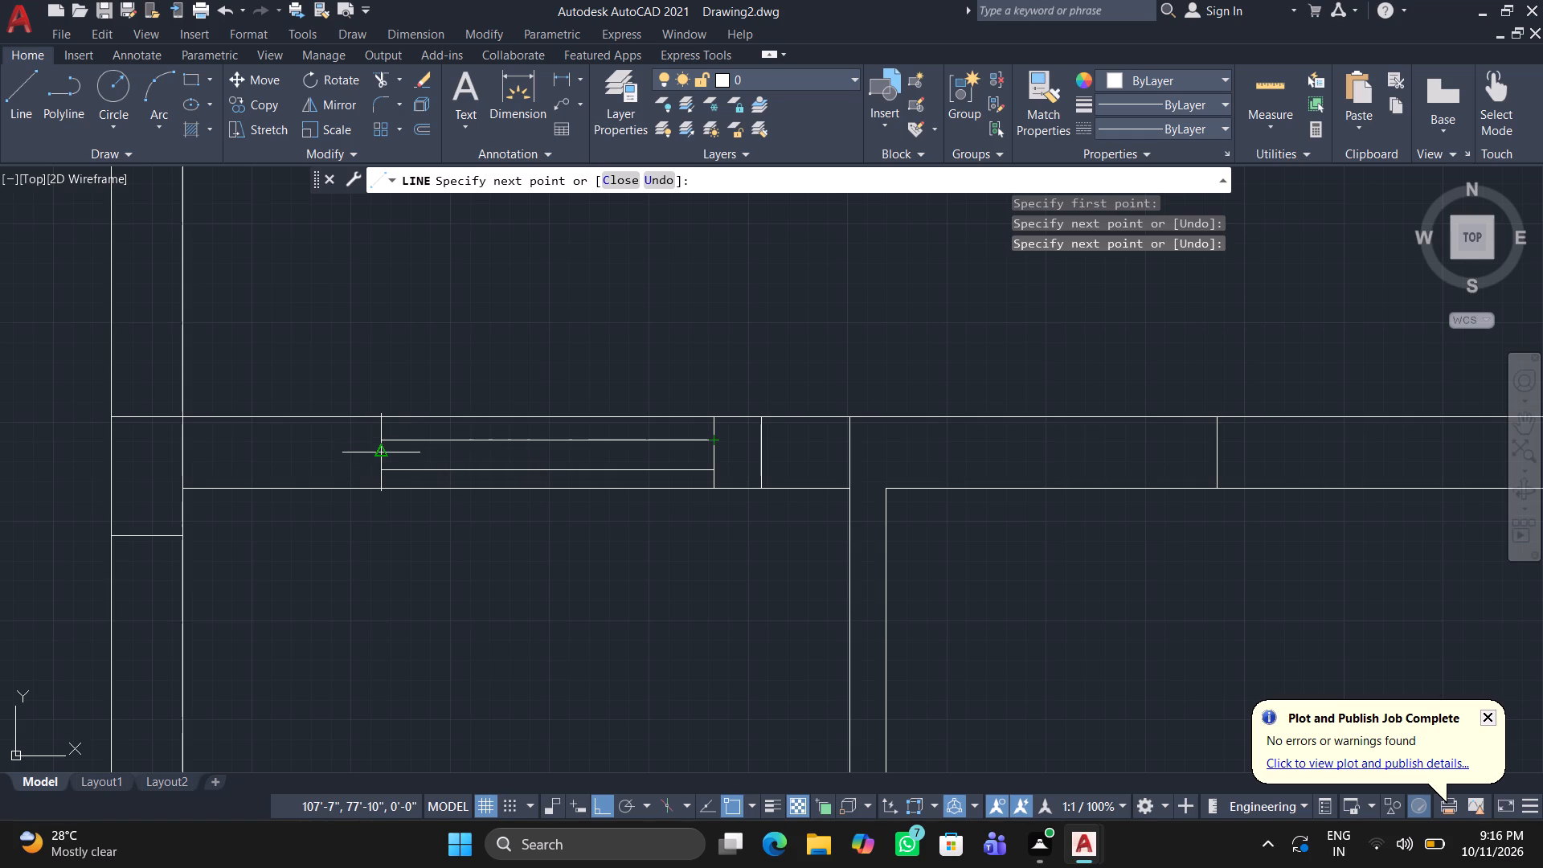
pyautogui.click(376, 440)
pyautogui.press('Return')
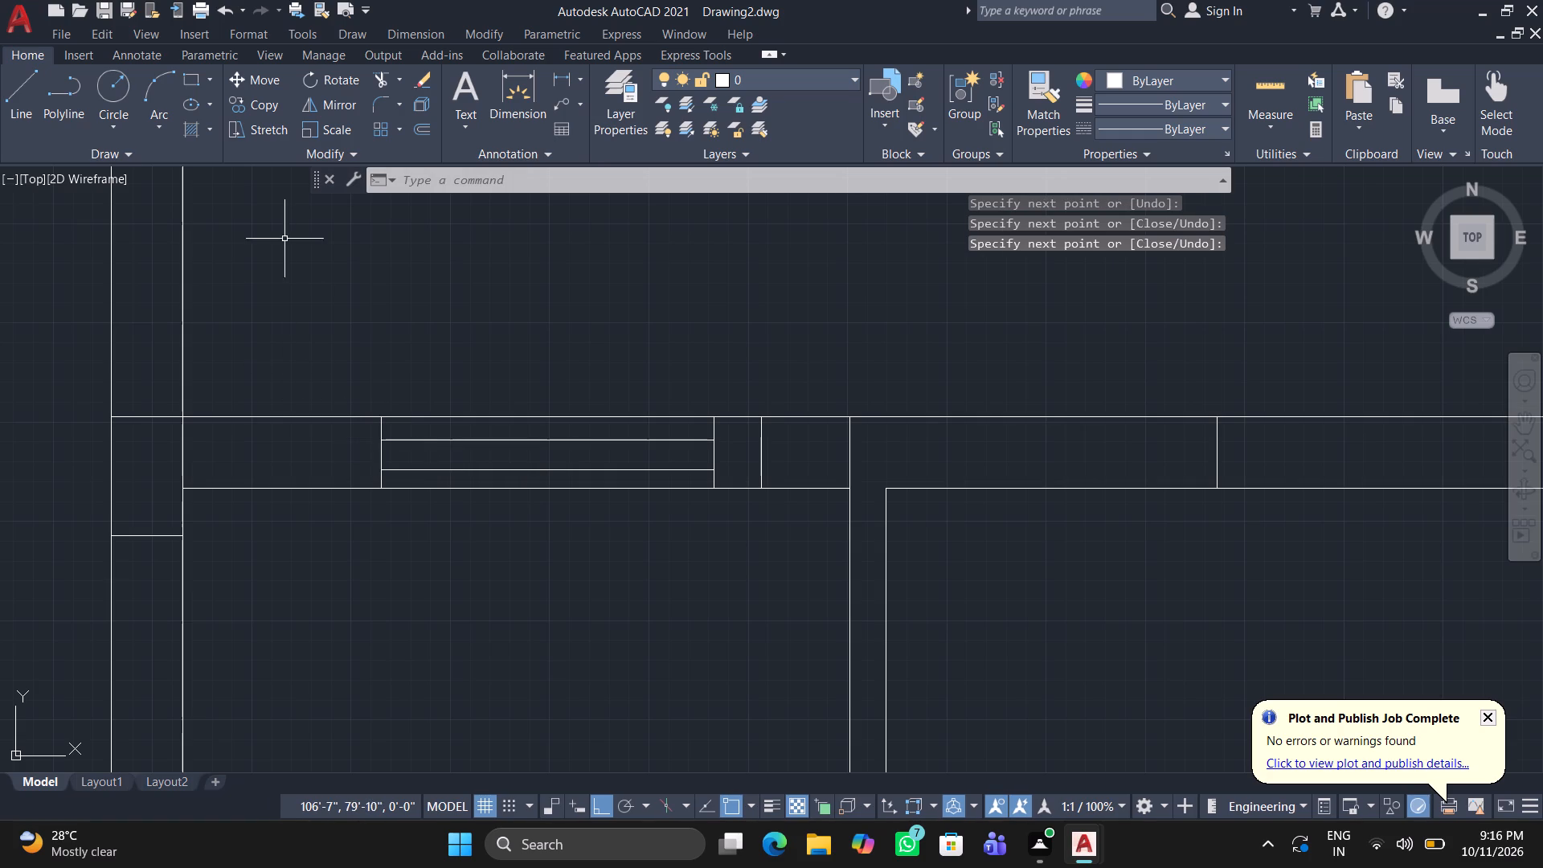
# Trim the wall's lower face line between the two jambs of that window opening.
pyautogui.click(383, 72)
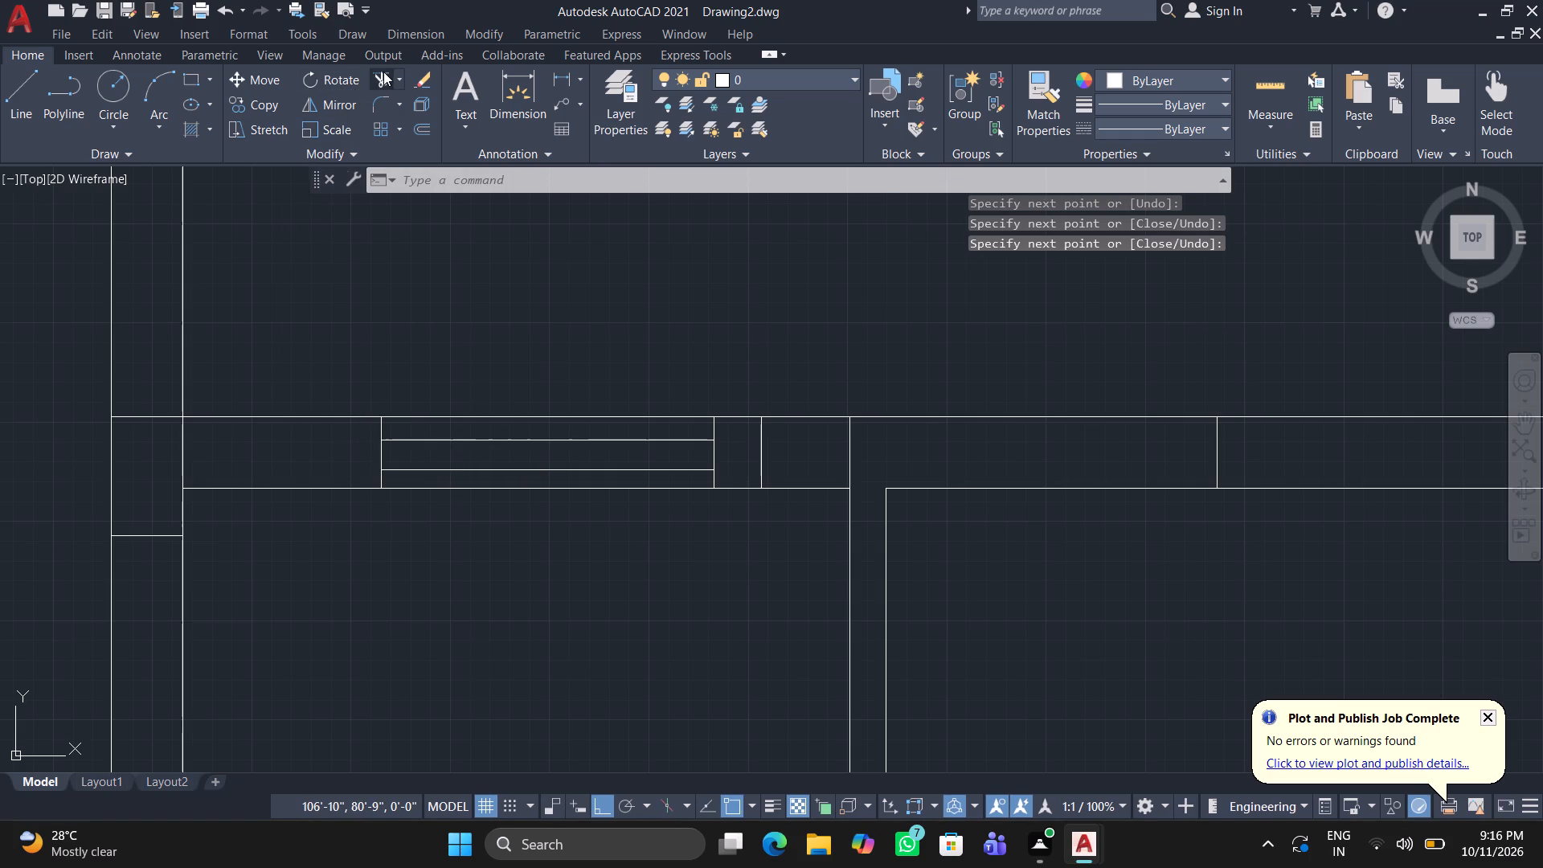
pyautogui.click(546, 489)
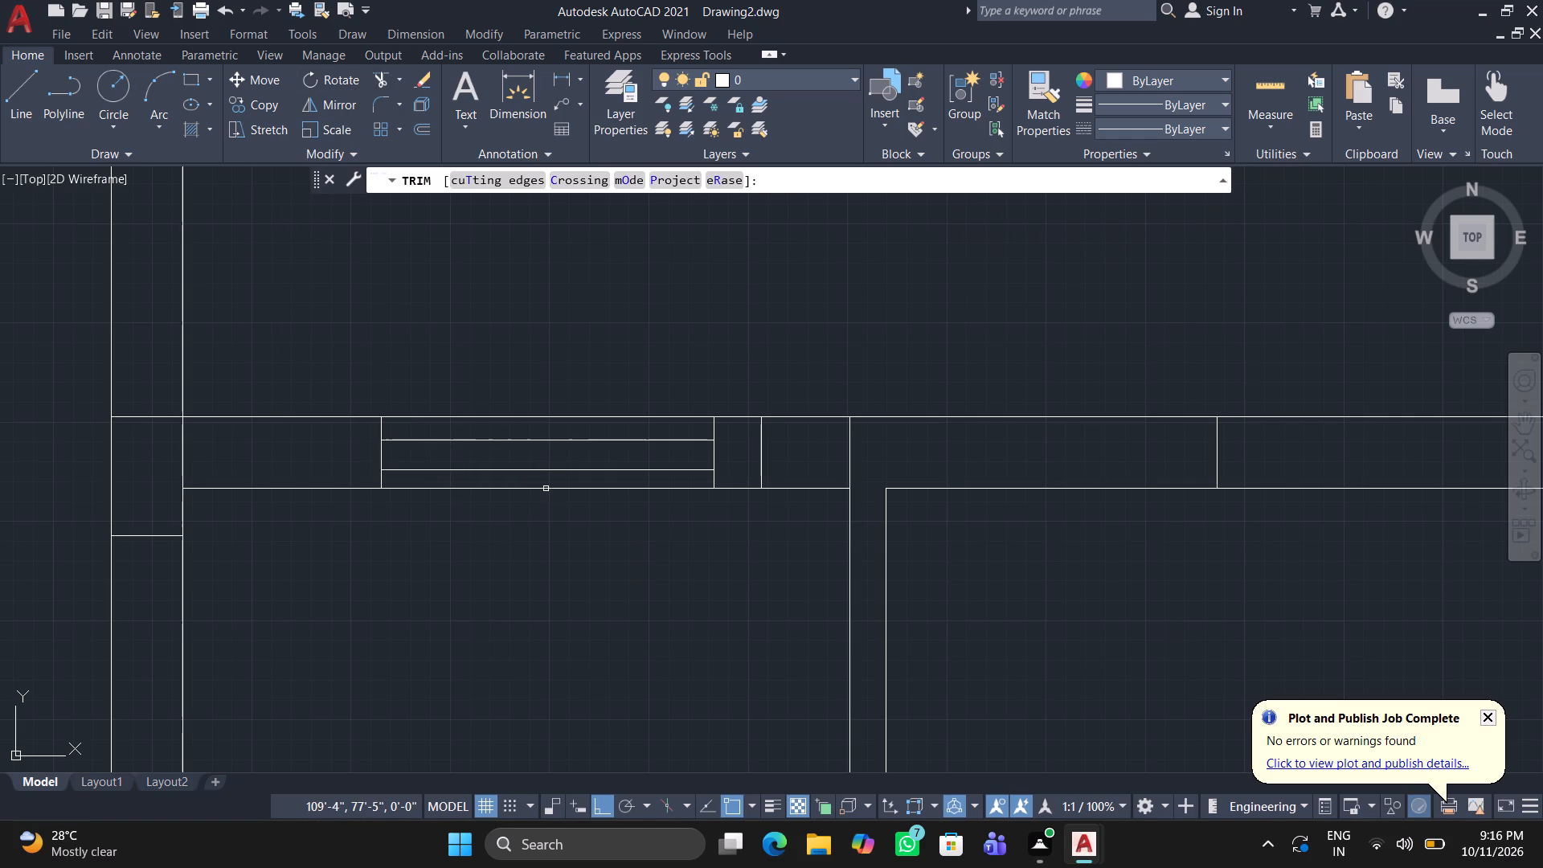
pyautogui.moveTo(547, 485); pyautogui.dragTo(522, 519)
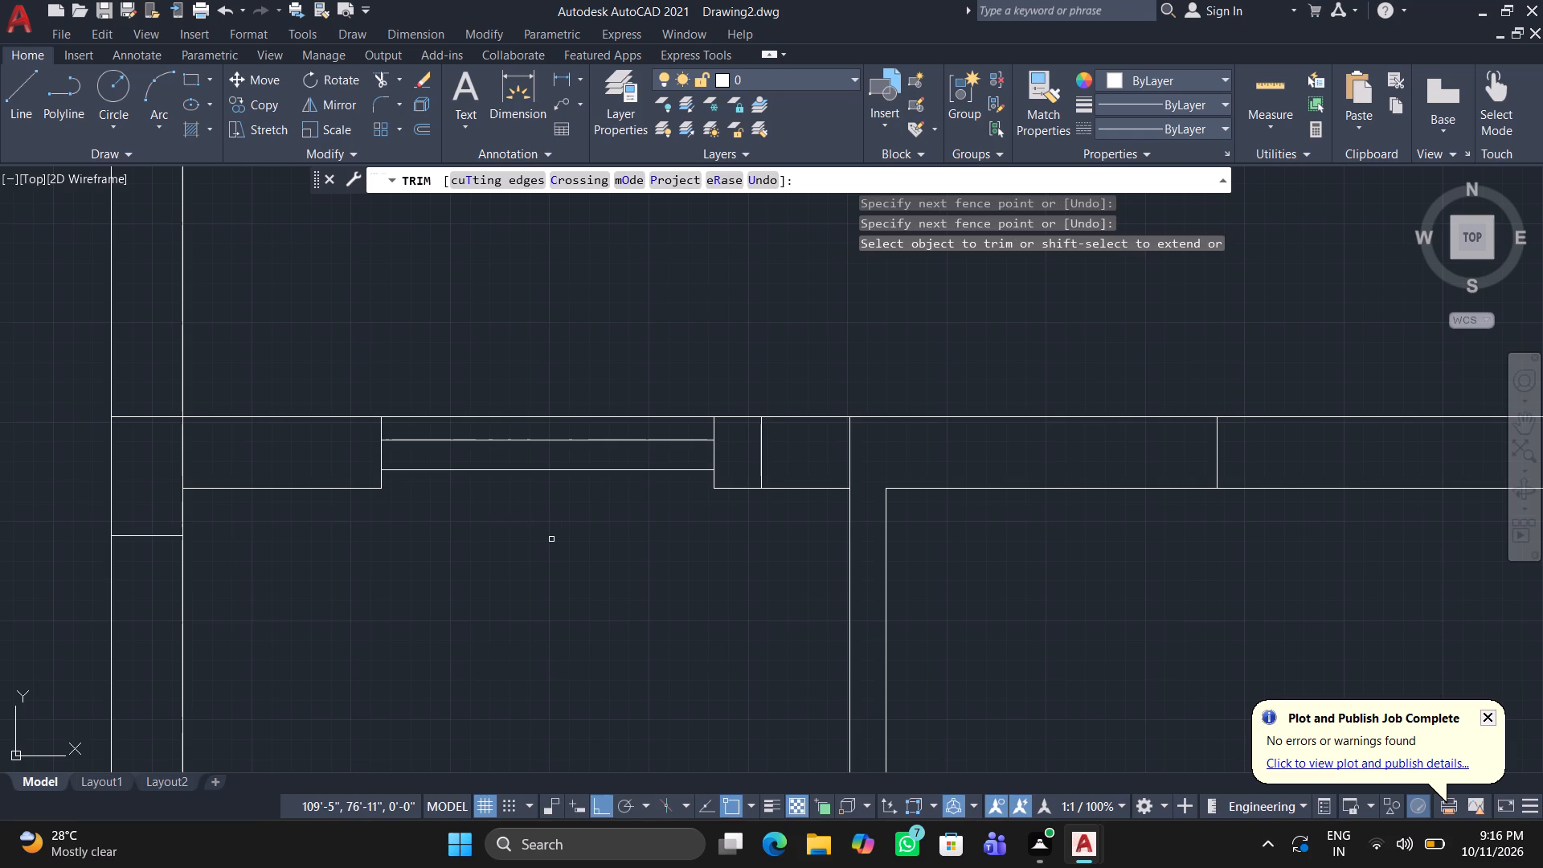
pyautogui.press('Return')
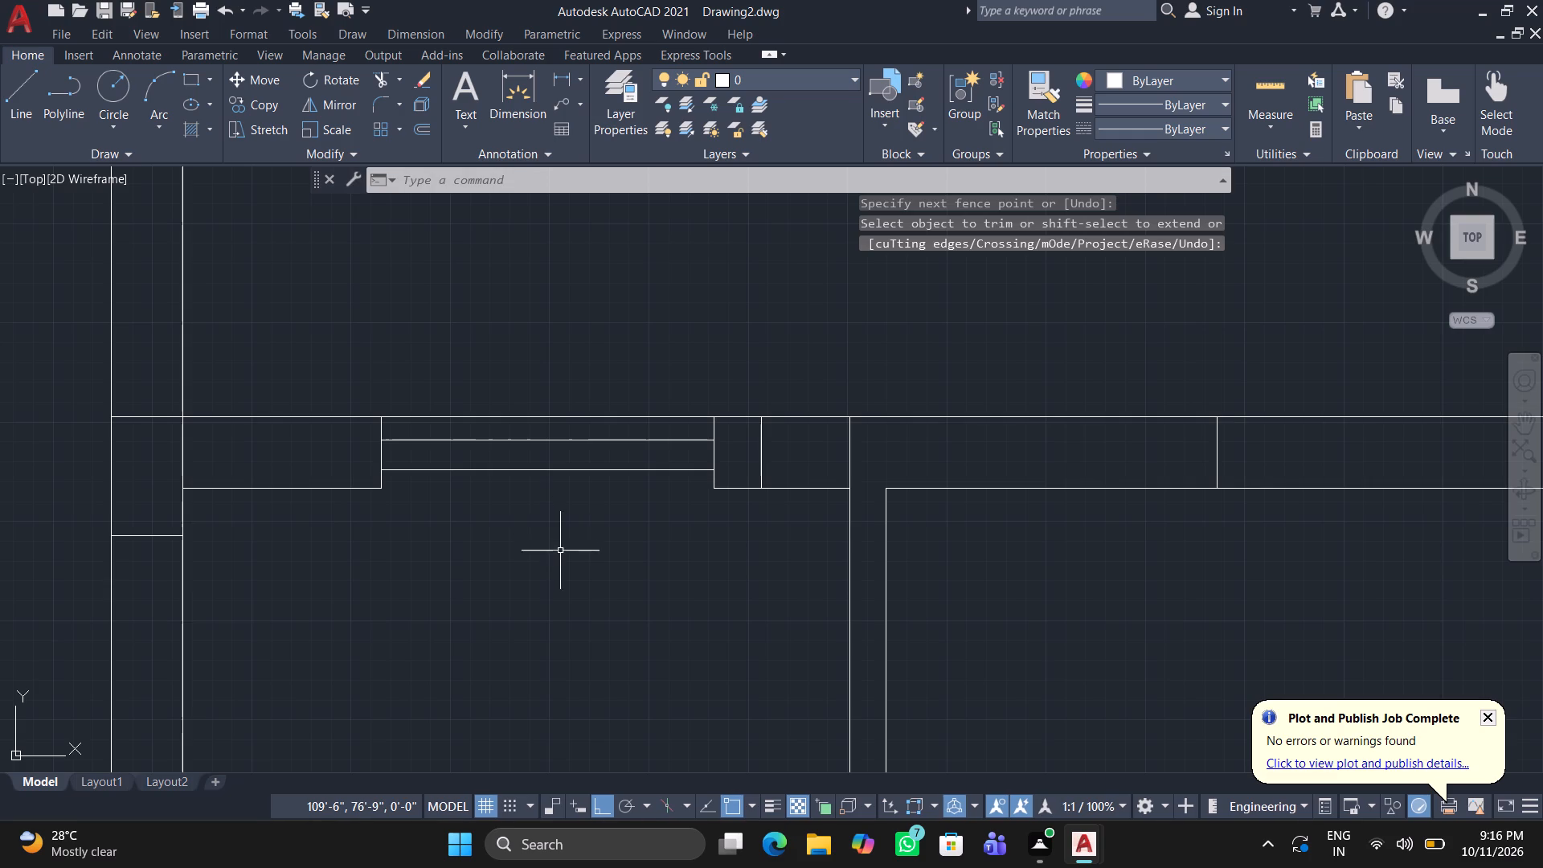
# Draw a vertical line across the same wall at about X 124'-4", between its upper and lower faces.
pyautogui.scroll(-1, 565, 576)
pyautogui.moveTo(549, 575); pyautogui.dragTo(36, 611, button='middle')
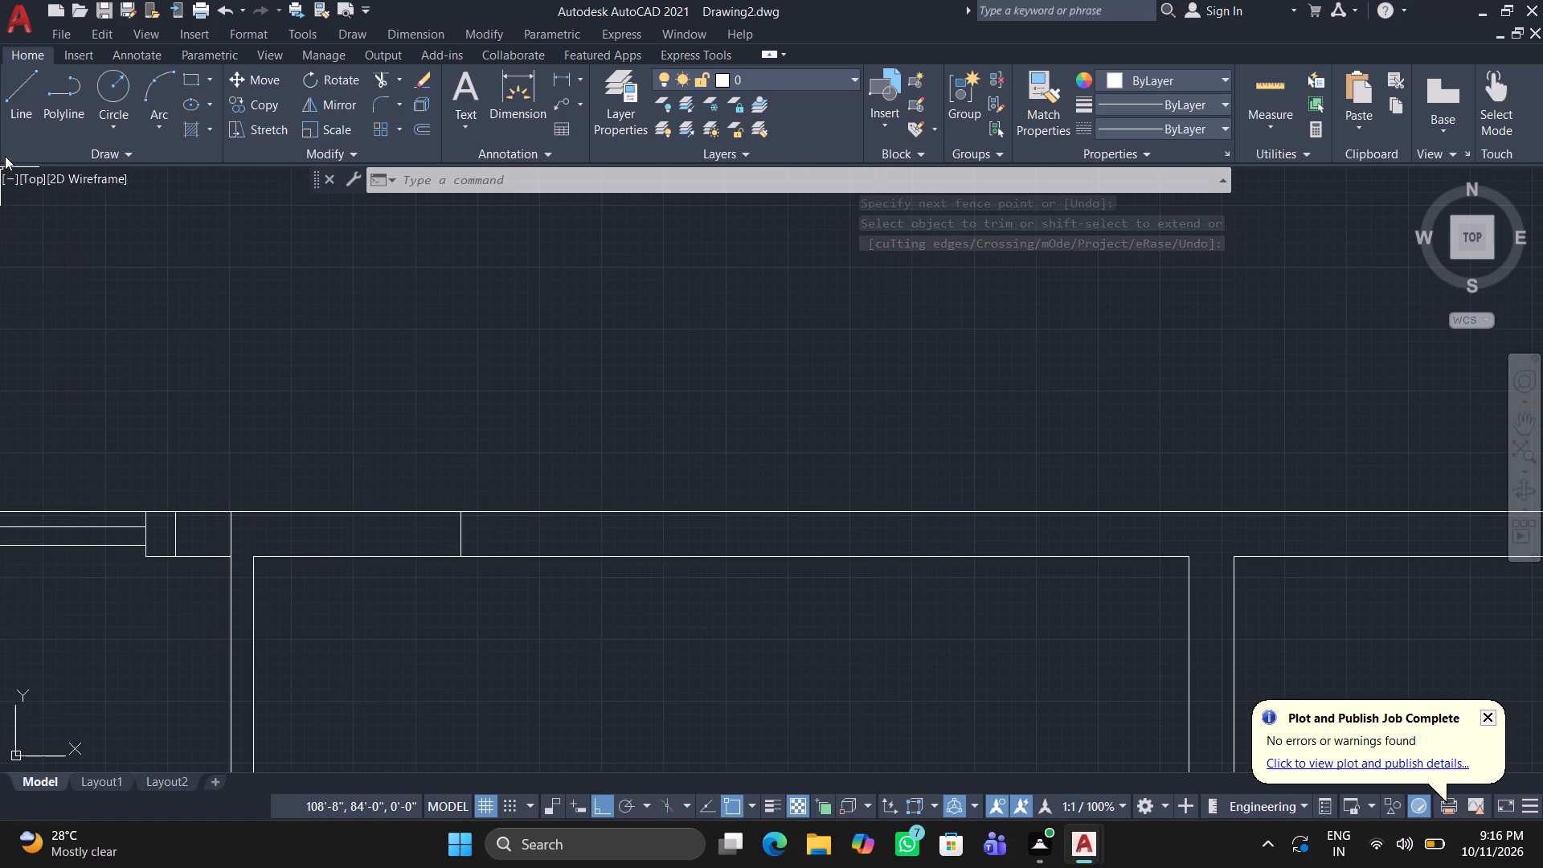
pyautogui.click(16, 81)
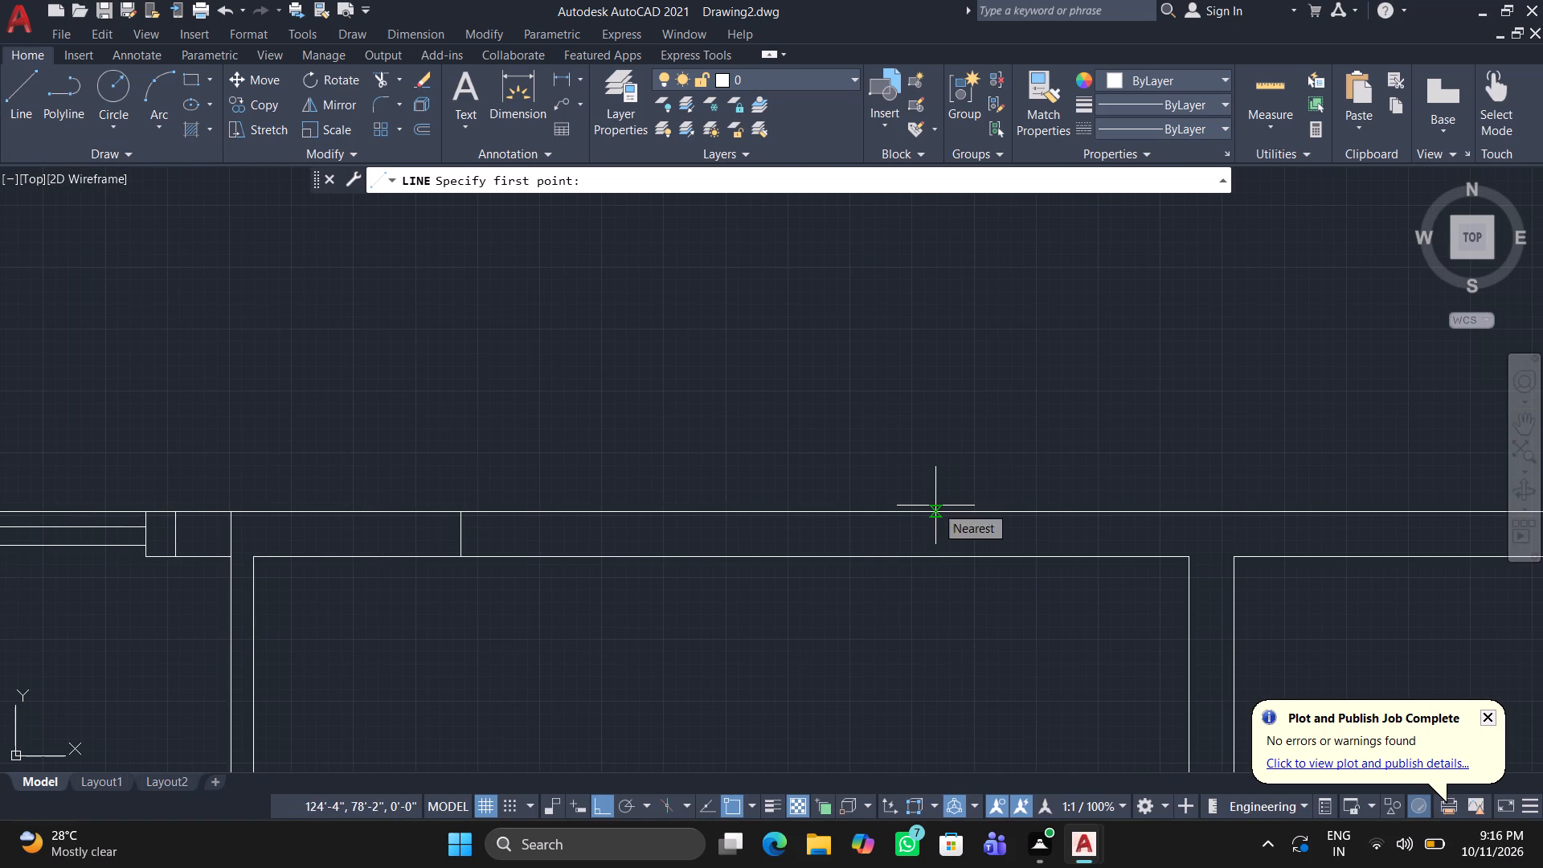
pyautogui.click(935, 506)
pyautogui.click(941, 559)
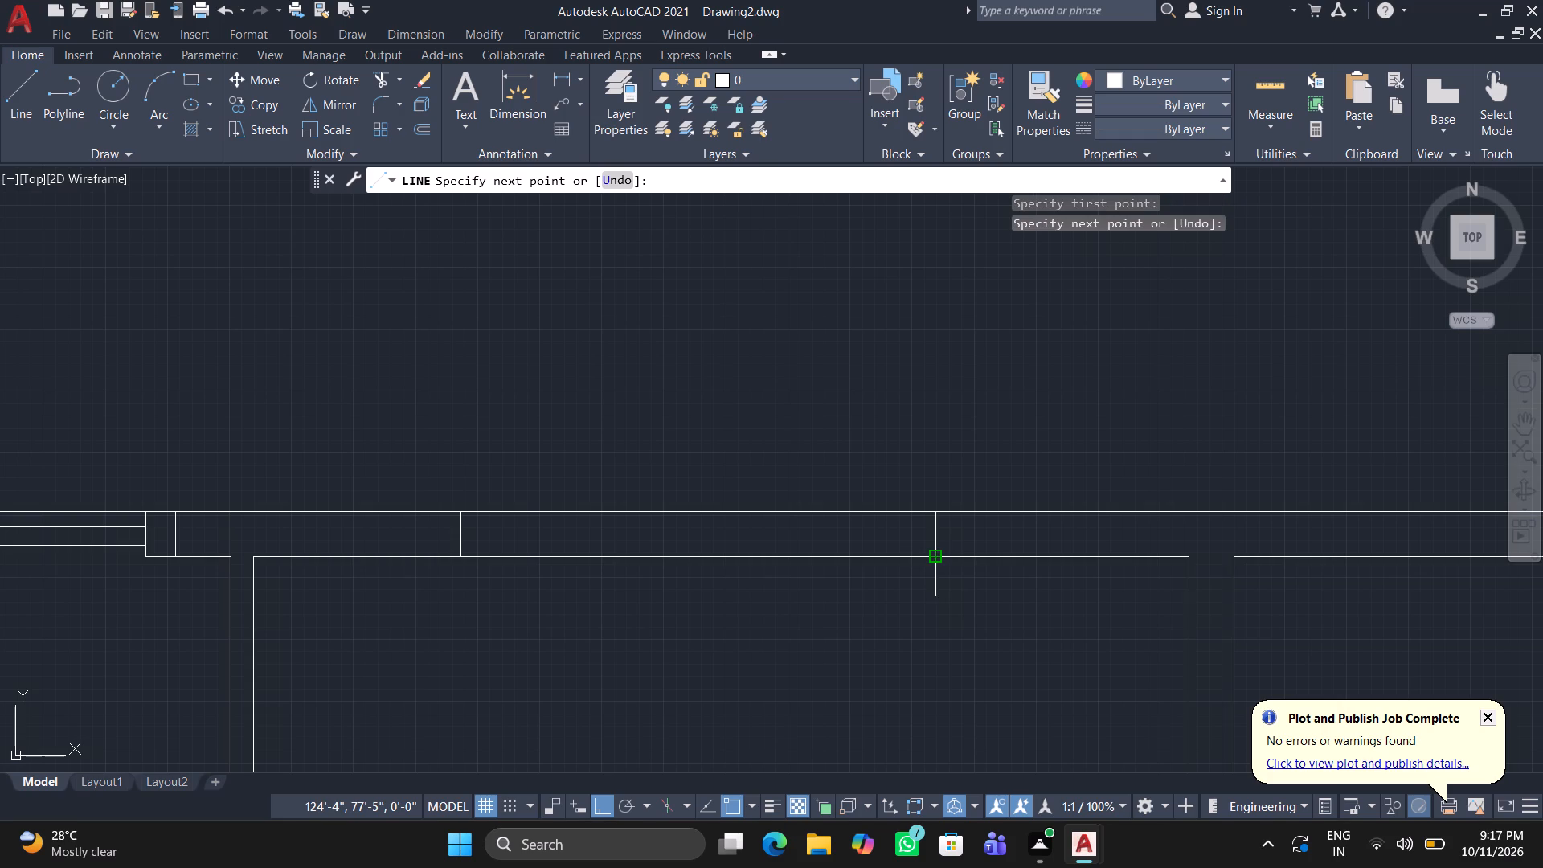
pyautogui.press('Return')
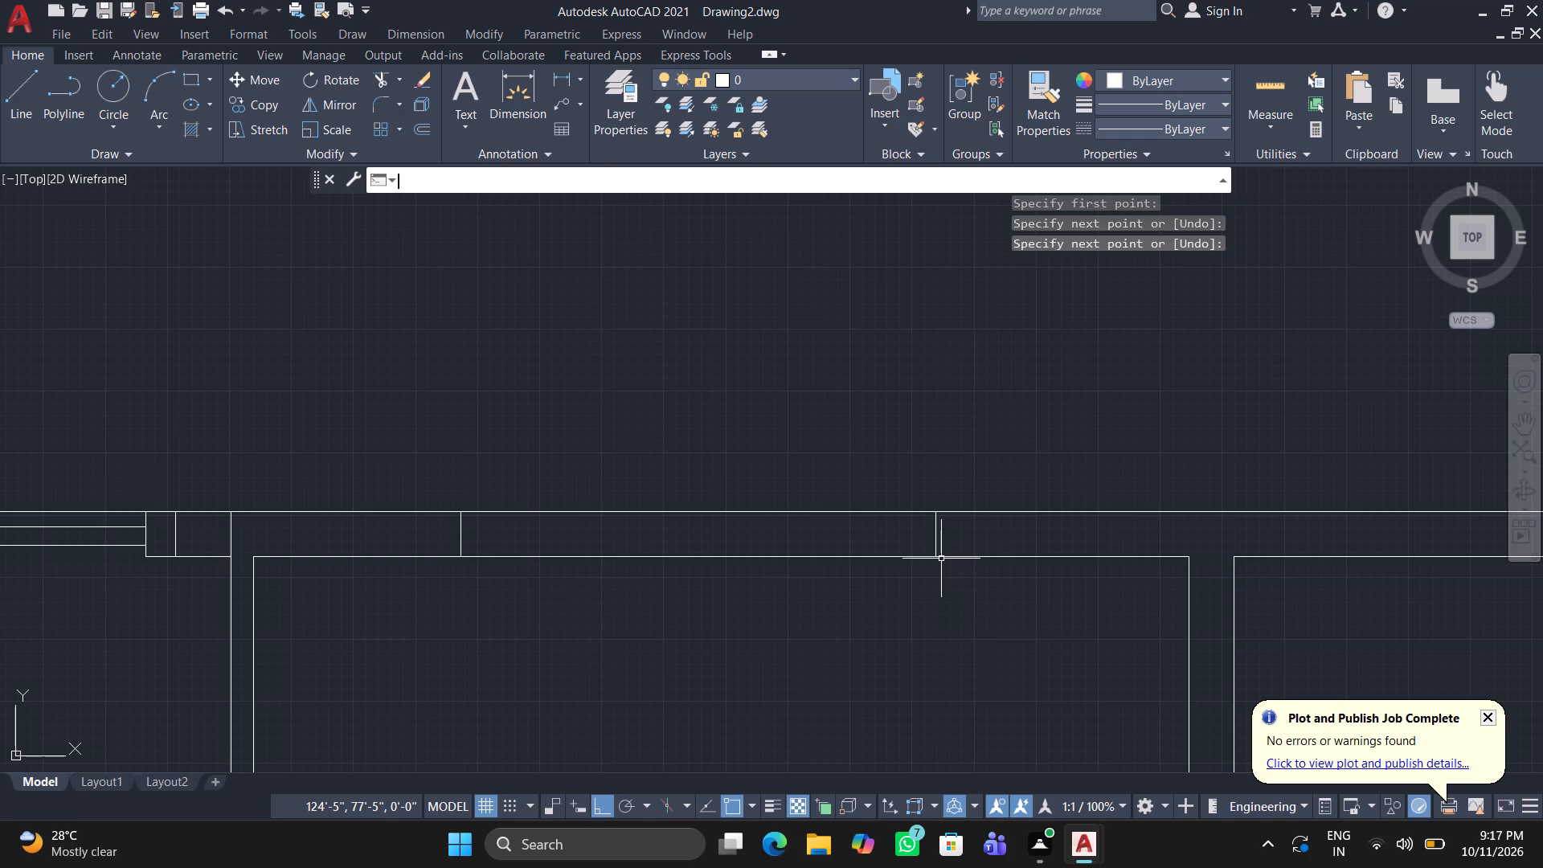
# Draw a horizontal line along the middle of the wall from the X 116'-5" jamb to the X 124'-4" jamb.
pyautogui.click(12, 78)
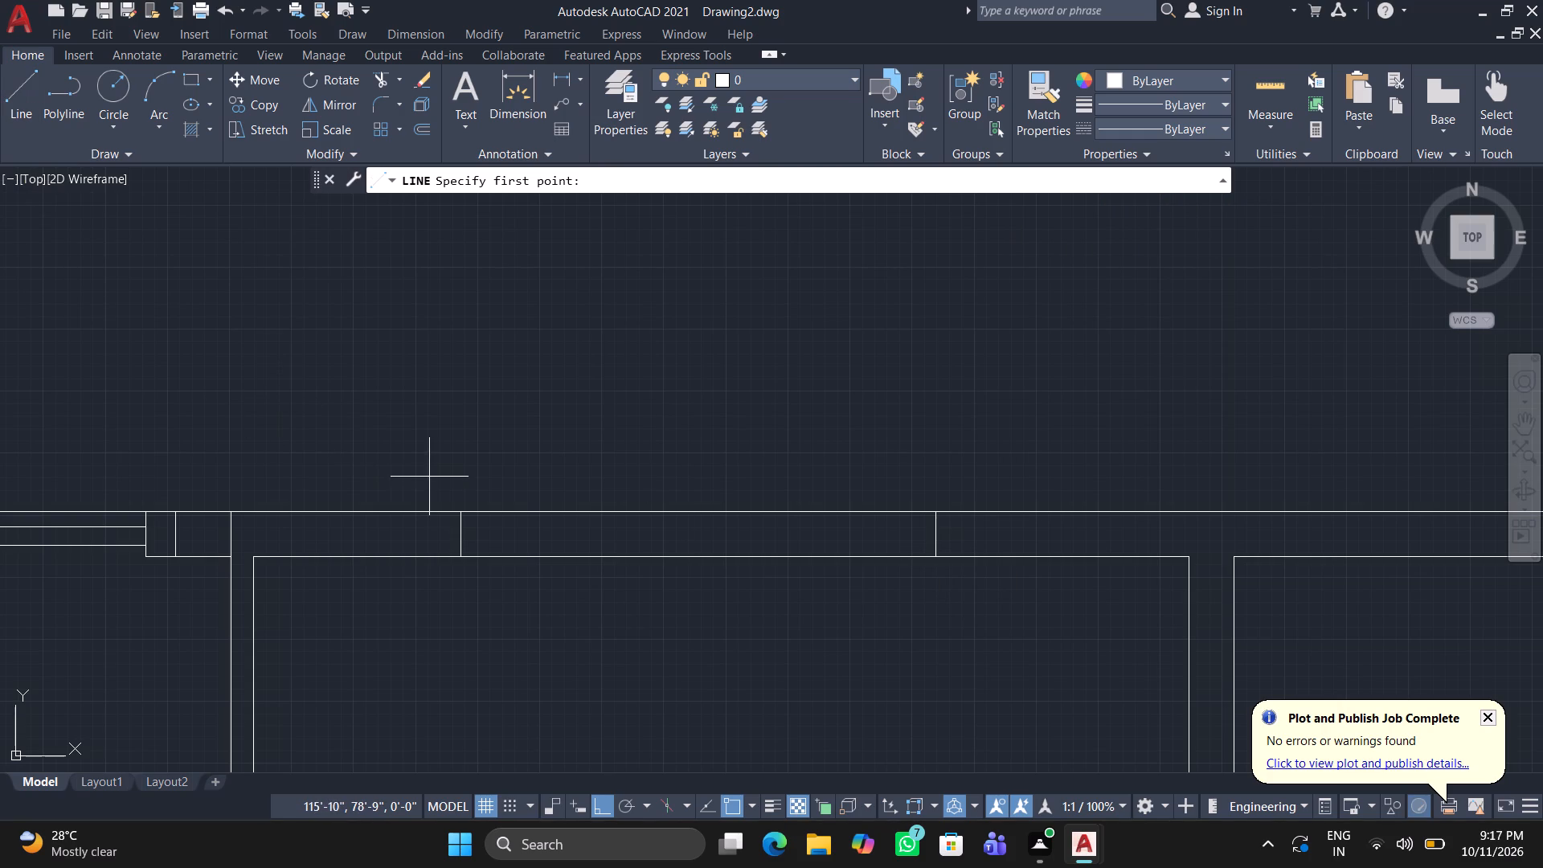
pyautogui.click(463, 526)
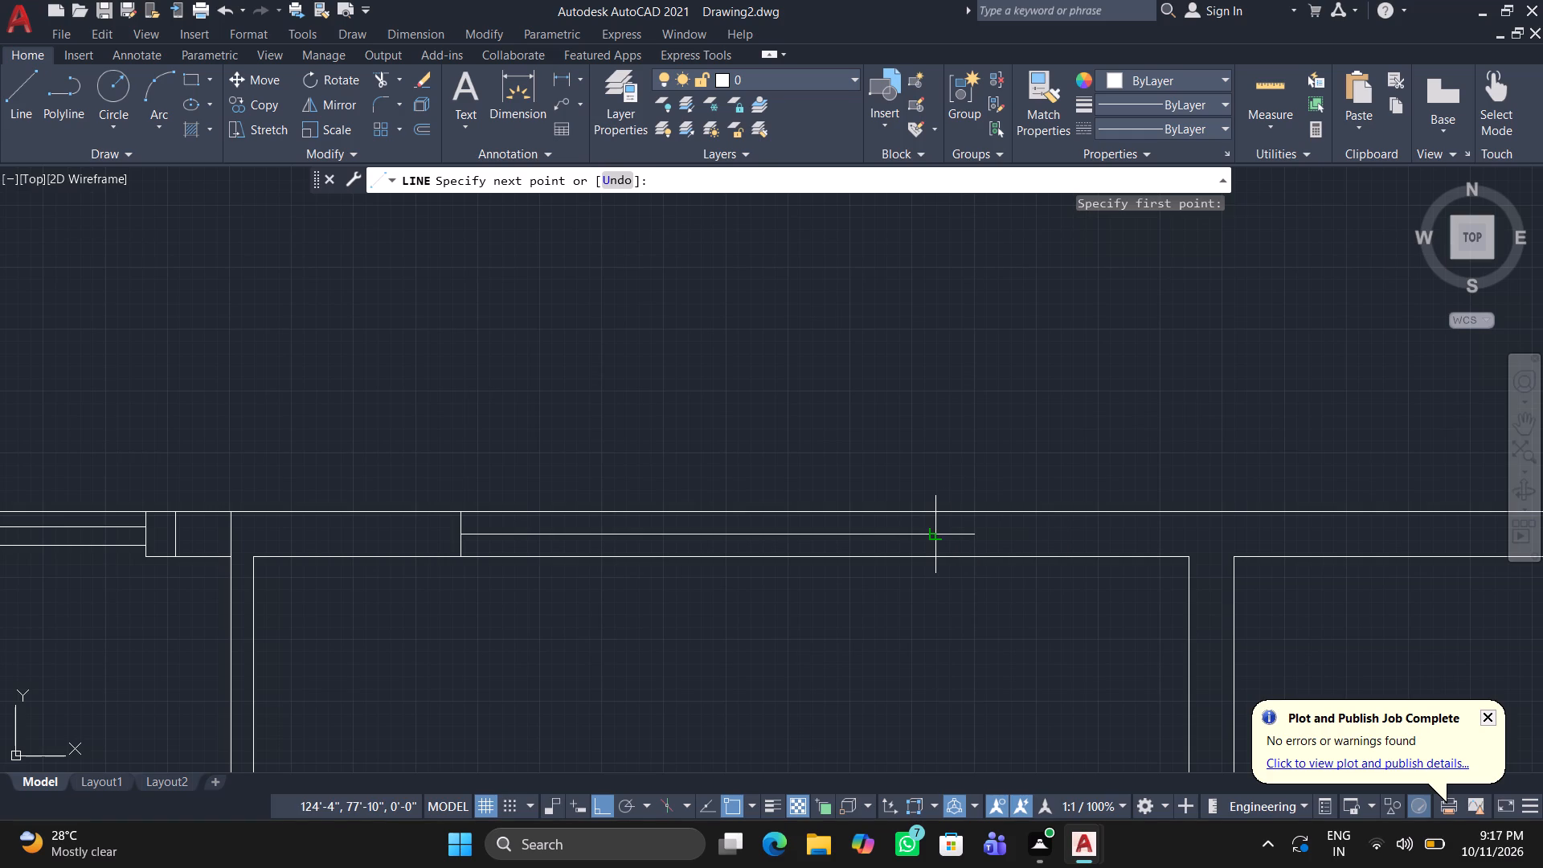
pyautogui.click(935, 537)
pyautogui.press('Return')
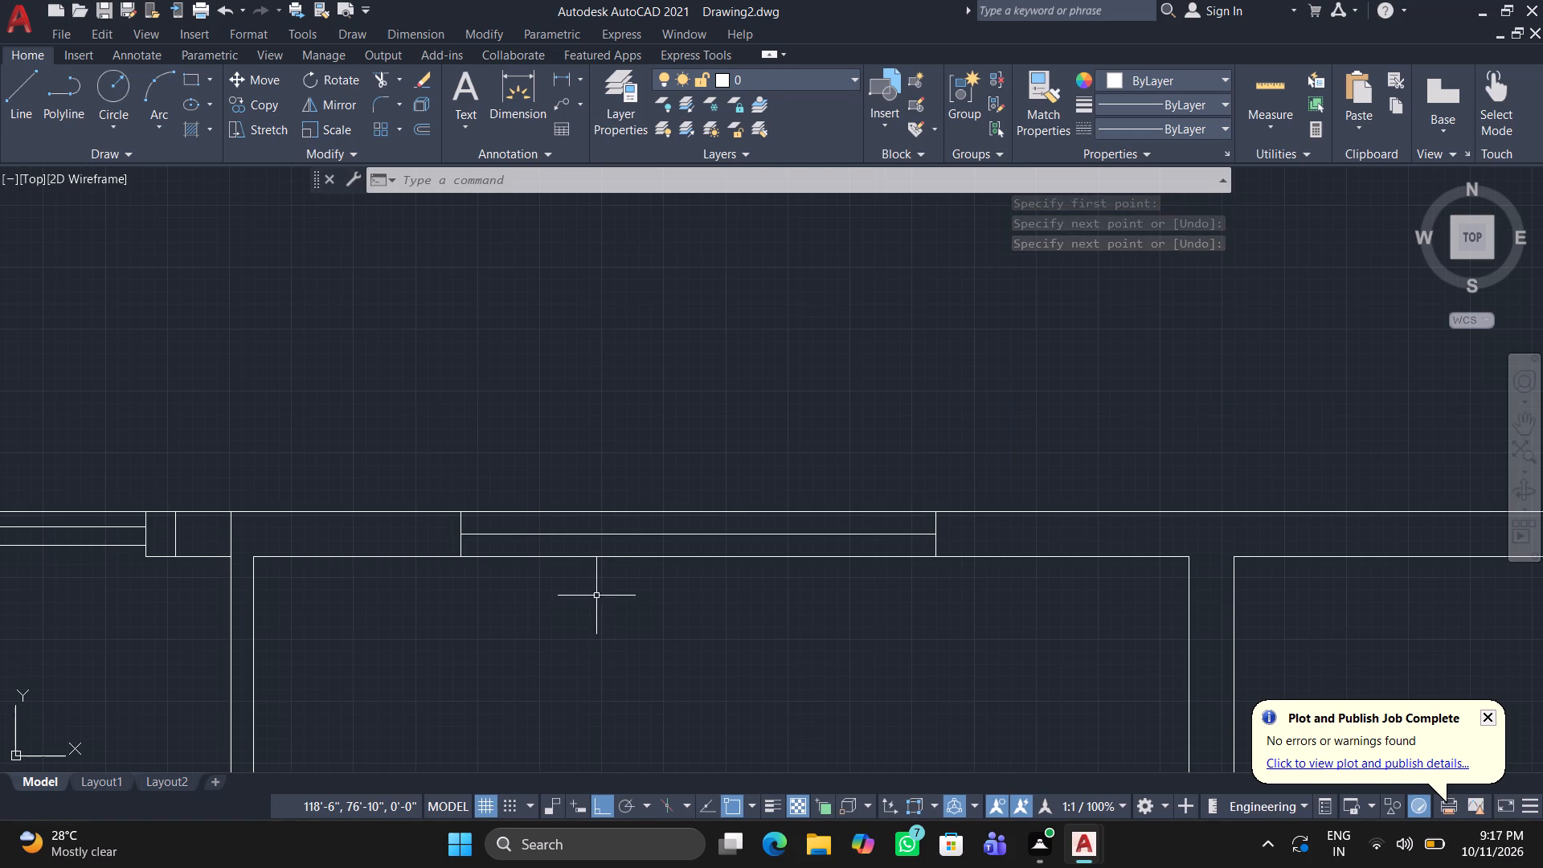
# Move the opening's right jamb line left along the wall to about X 123'-7".
pyautogui.scroll(-1, 616, 602)
pyautogui.moveTo(556, 593); pyautogui.dragTo(188, 560, button='middle')
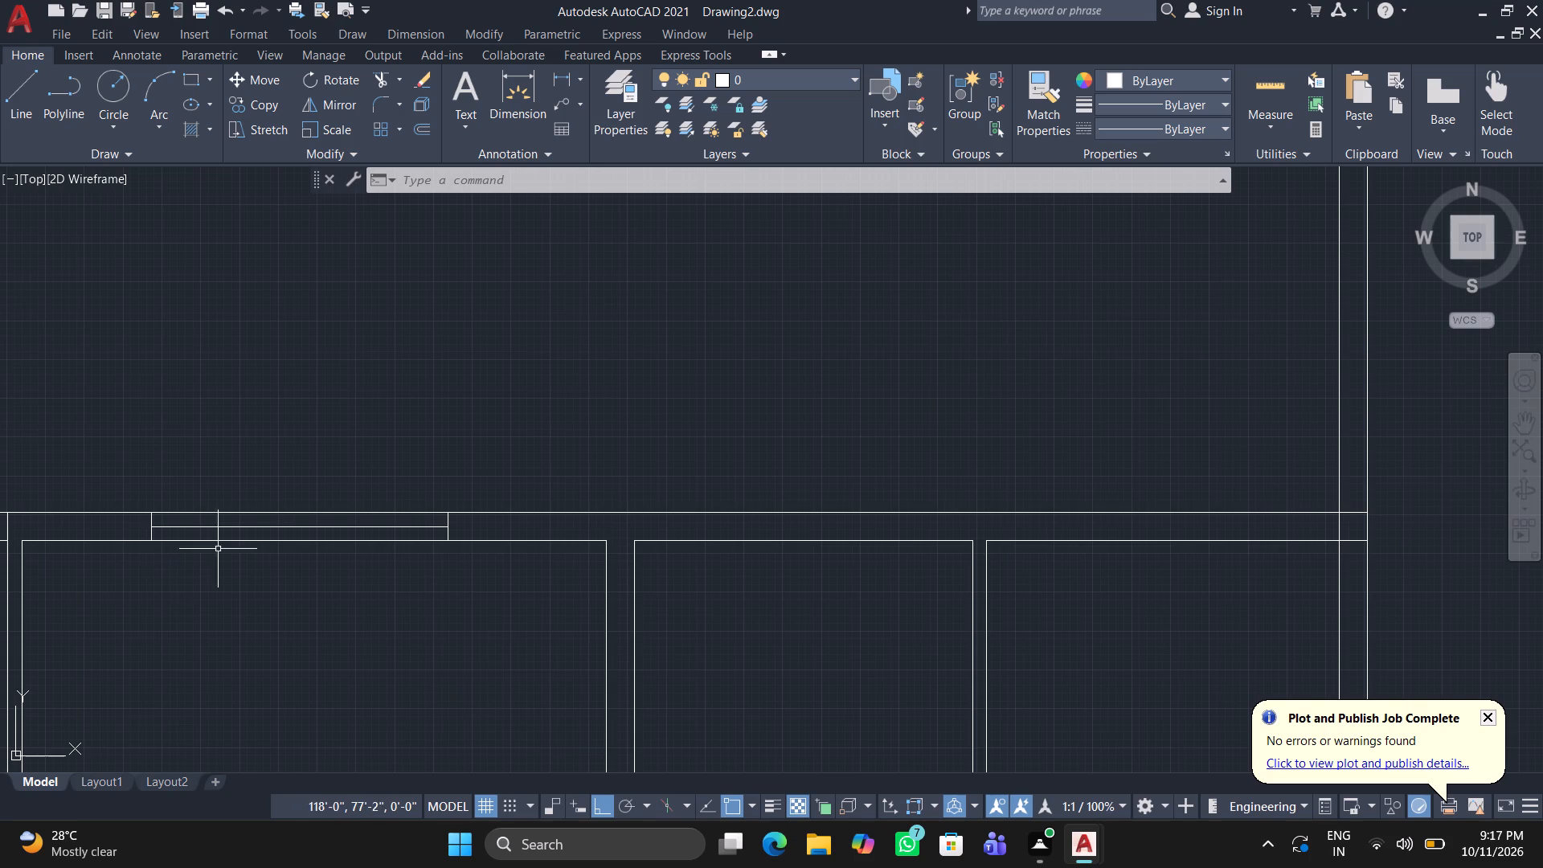
pyautogui.scroll(2, 432, 515)
pyautogui.click(469, 529)
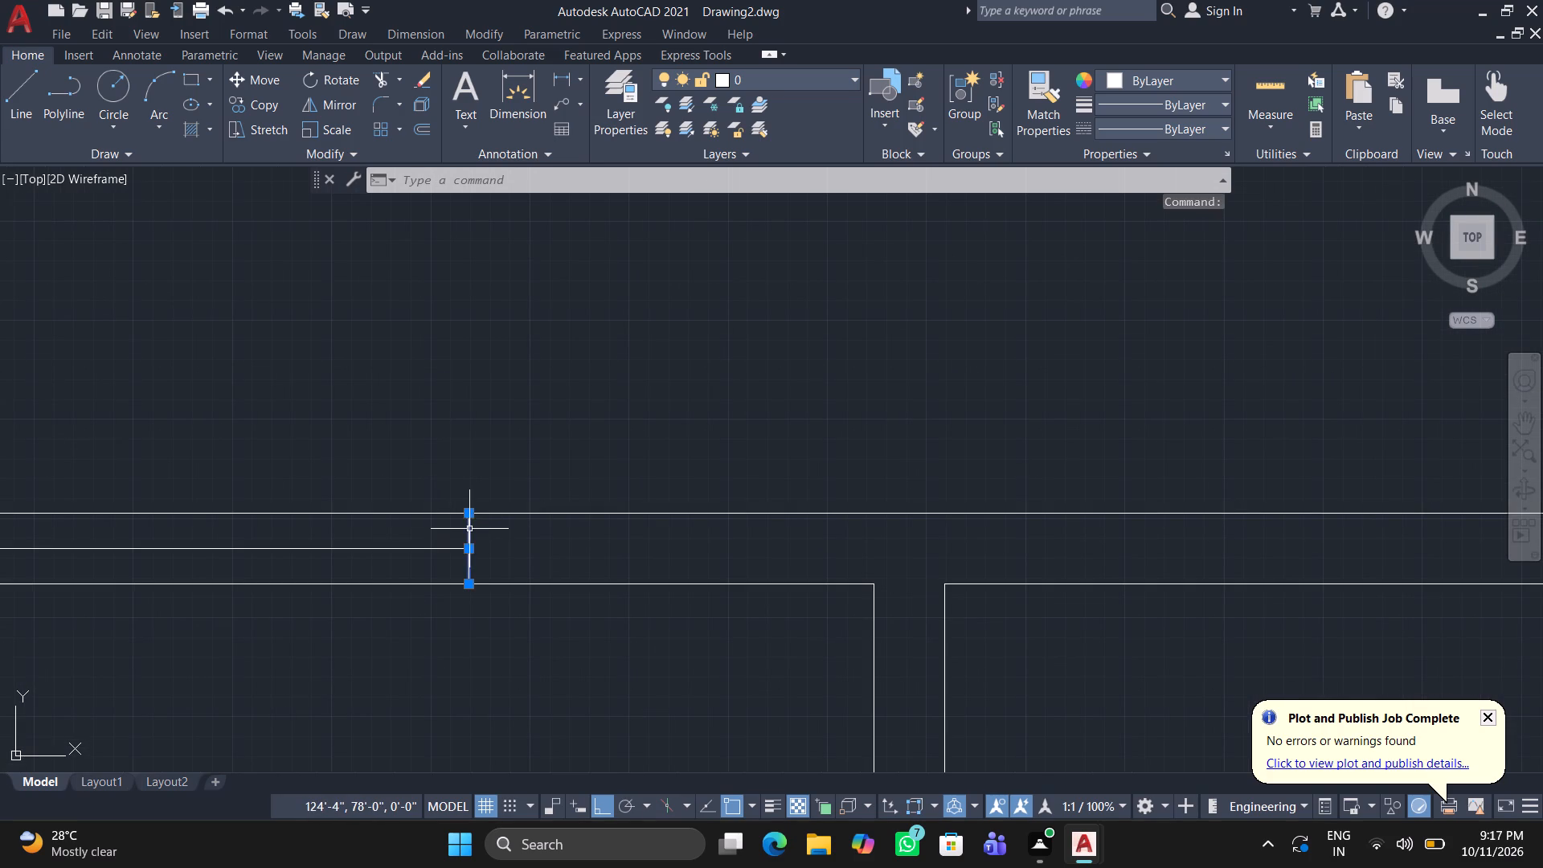
pyautogui.click(467, 546)
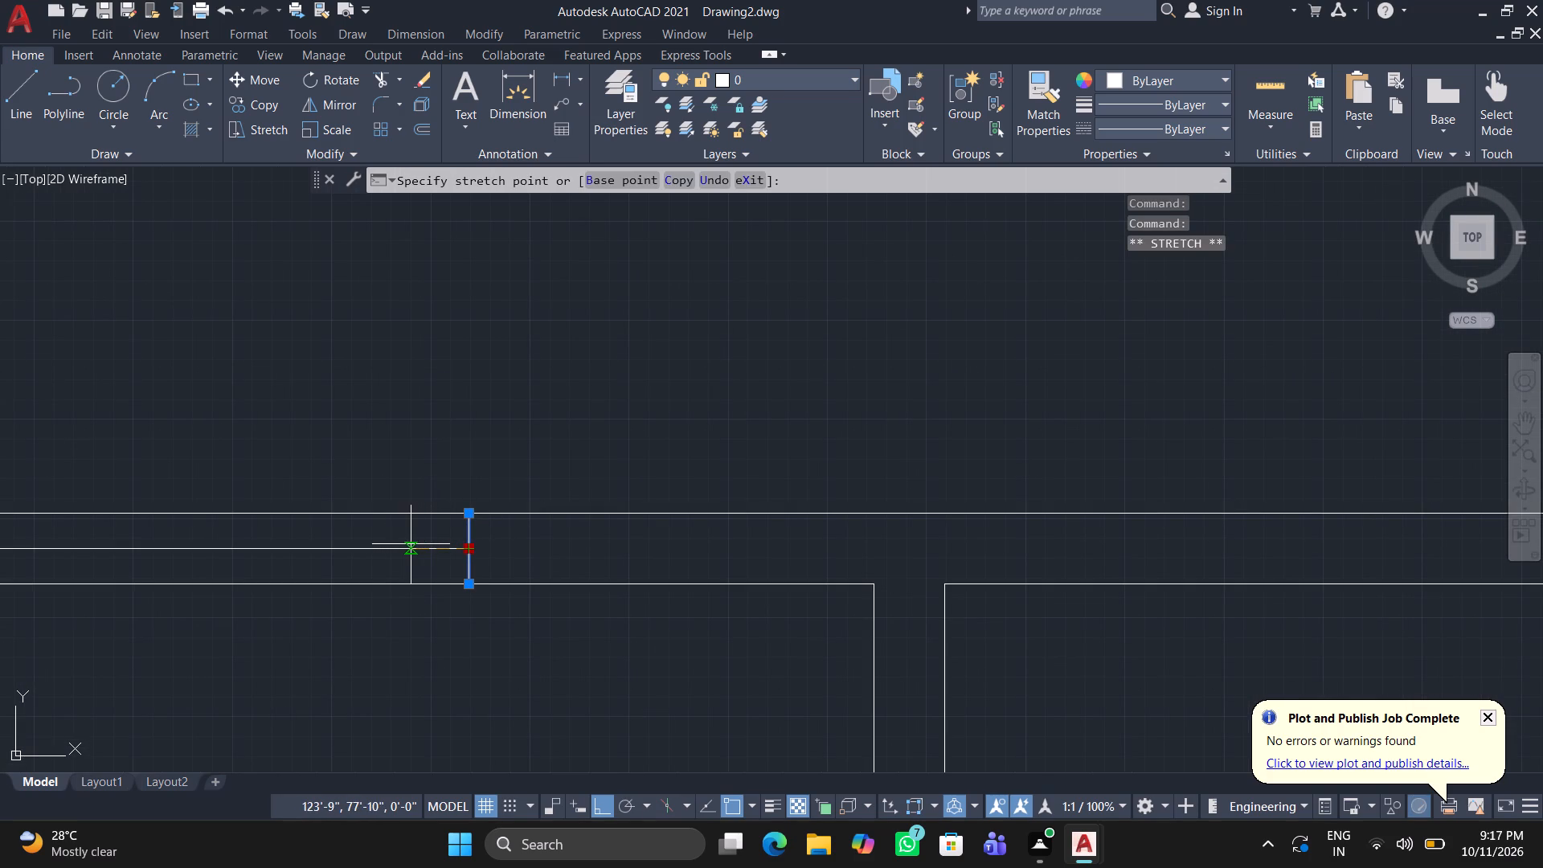
pyautogui.click(393, 555)
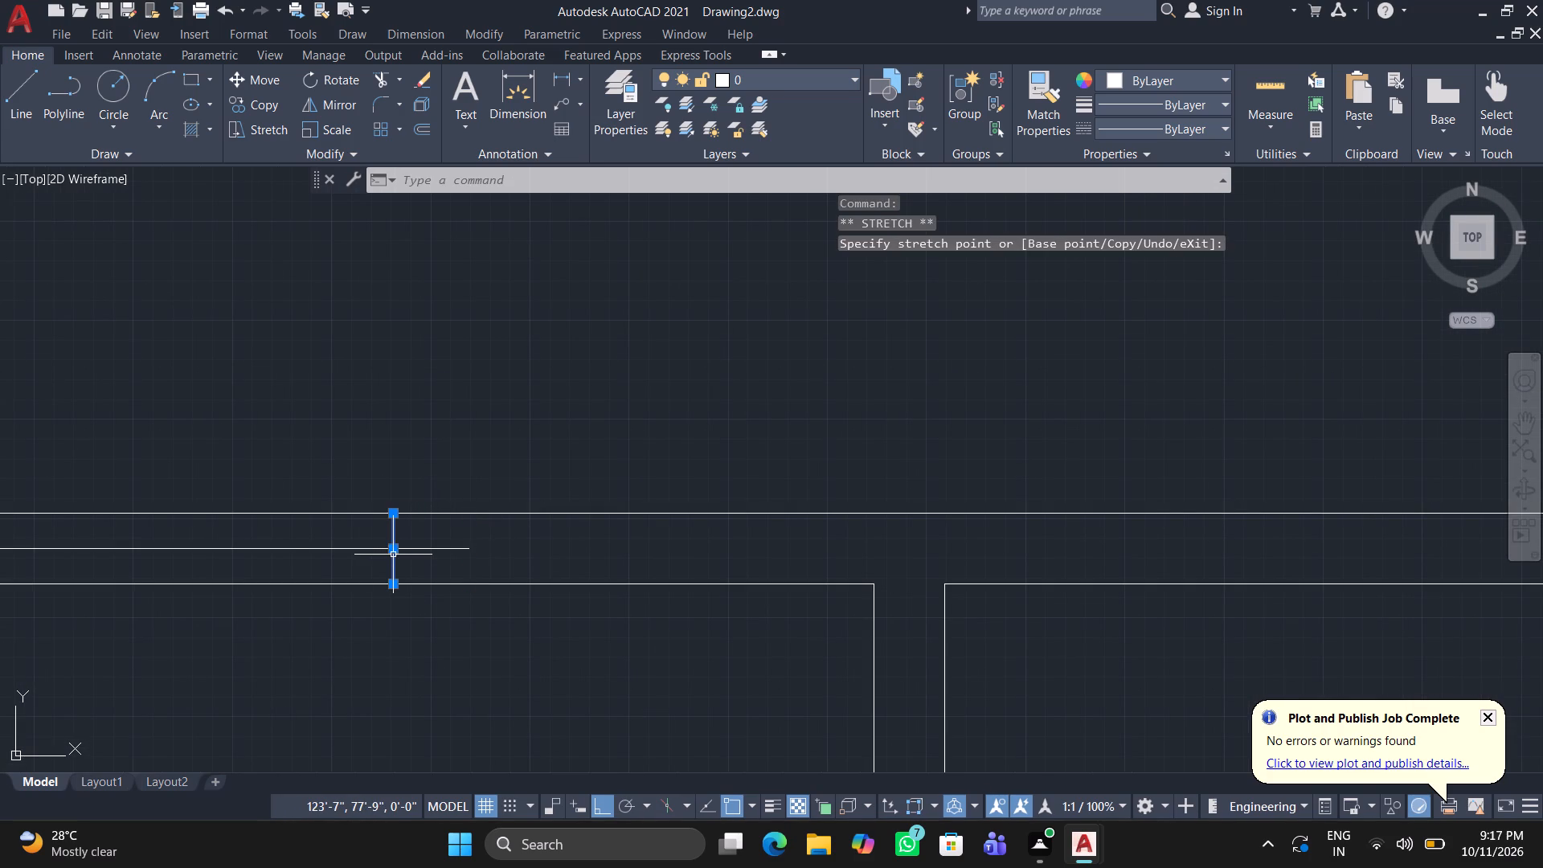
# Trim the end of the mid-wall line that extends past the moved right jamb.
pyautogui.press('space')
pyautogui.scroll(2, 396, 525)
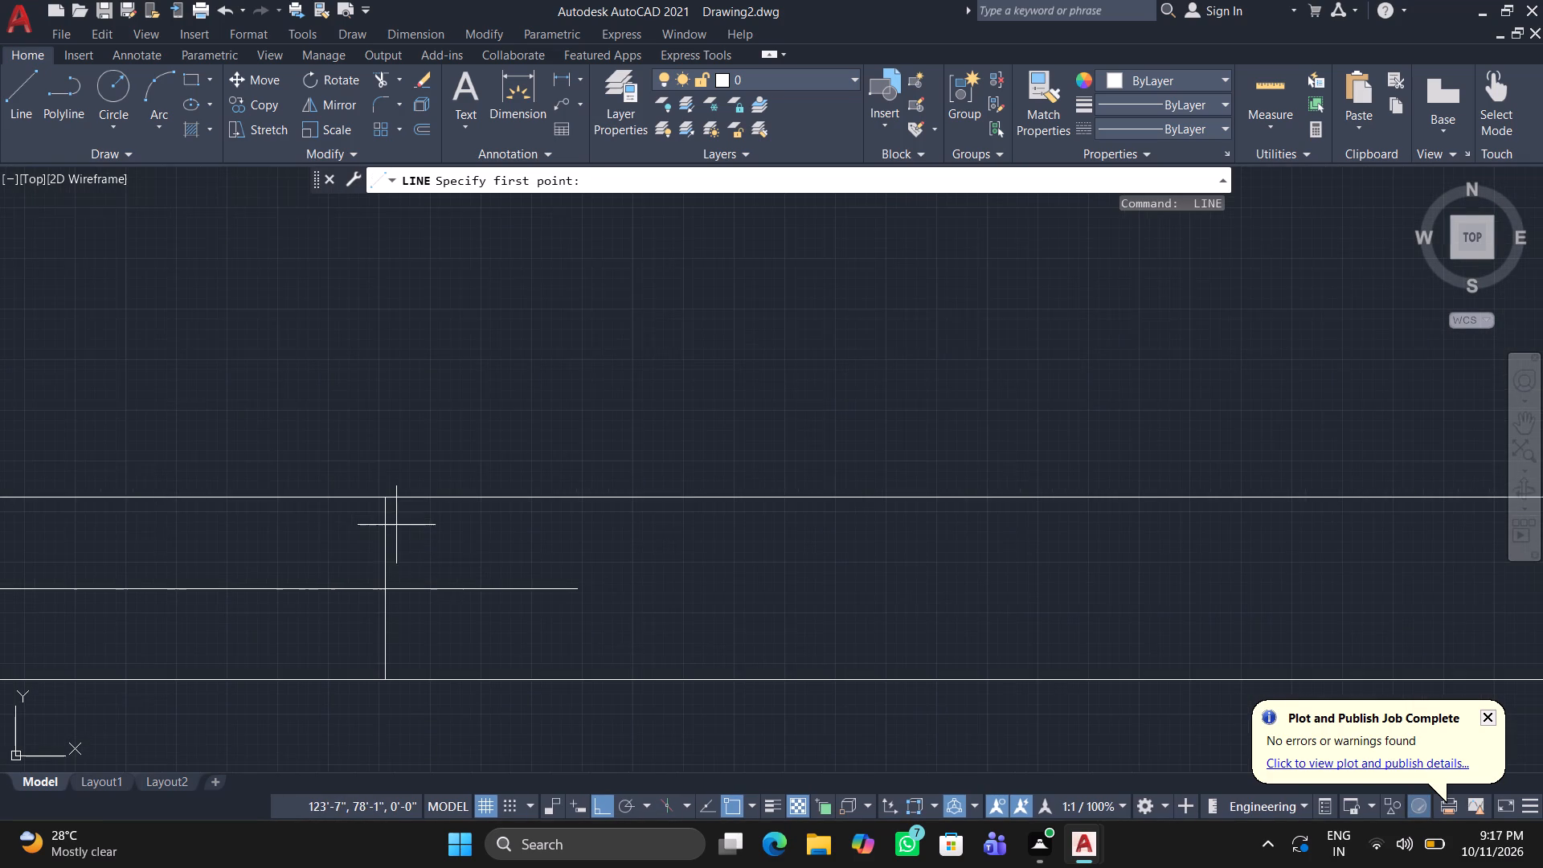
pyautogui.scroll(1, 401, 531)
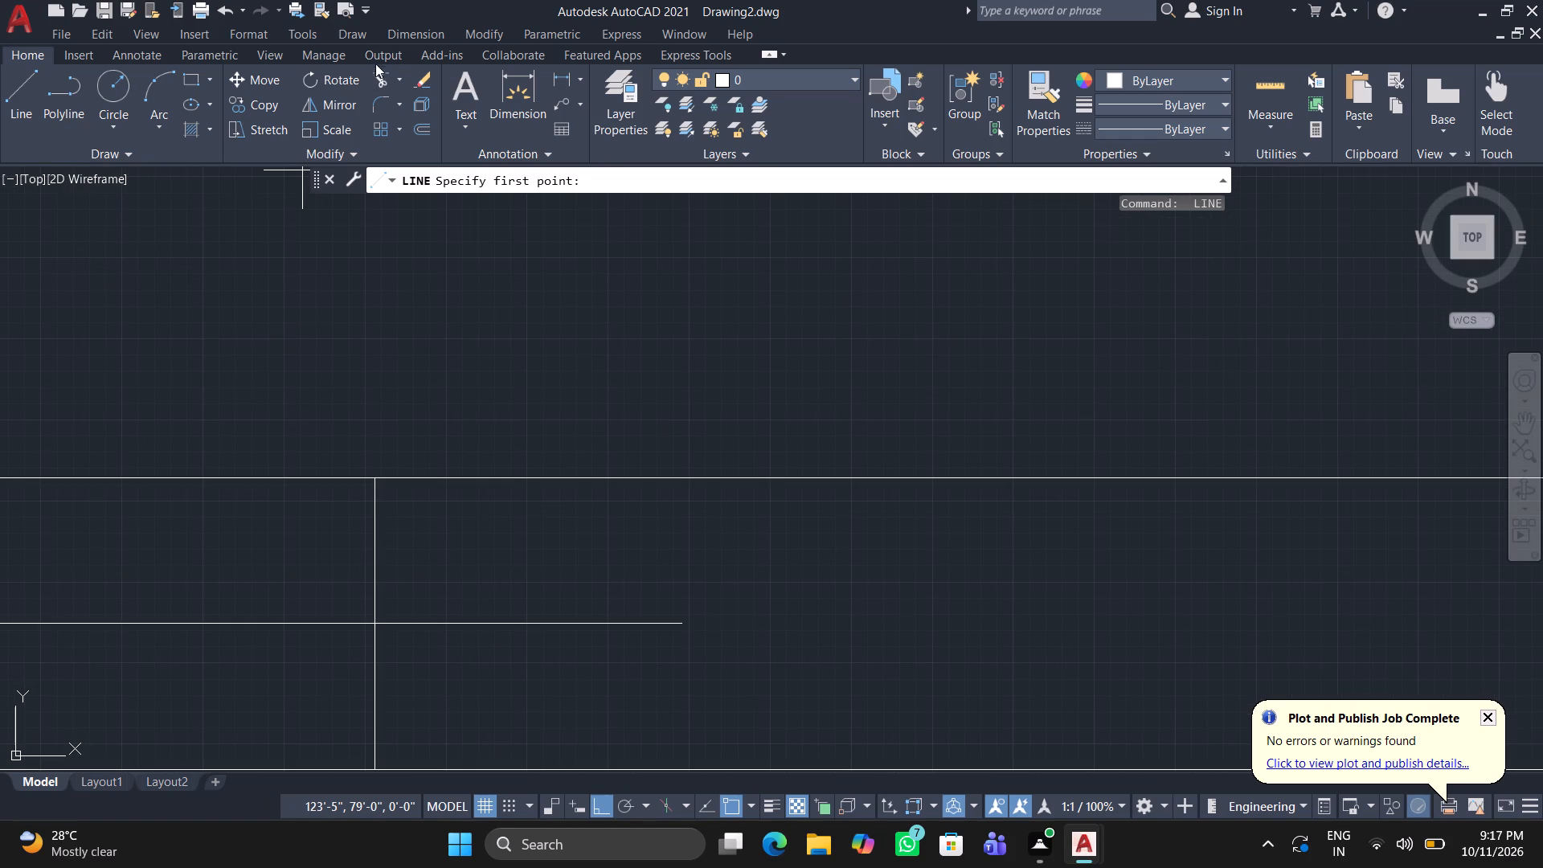
pyautogui.click(378, 79)
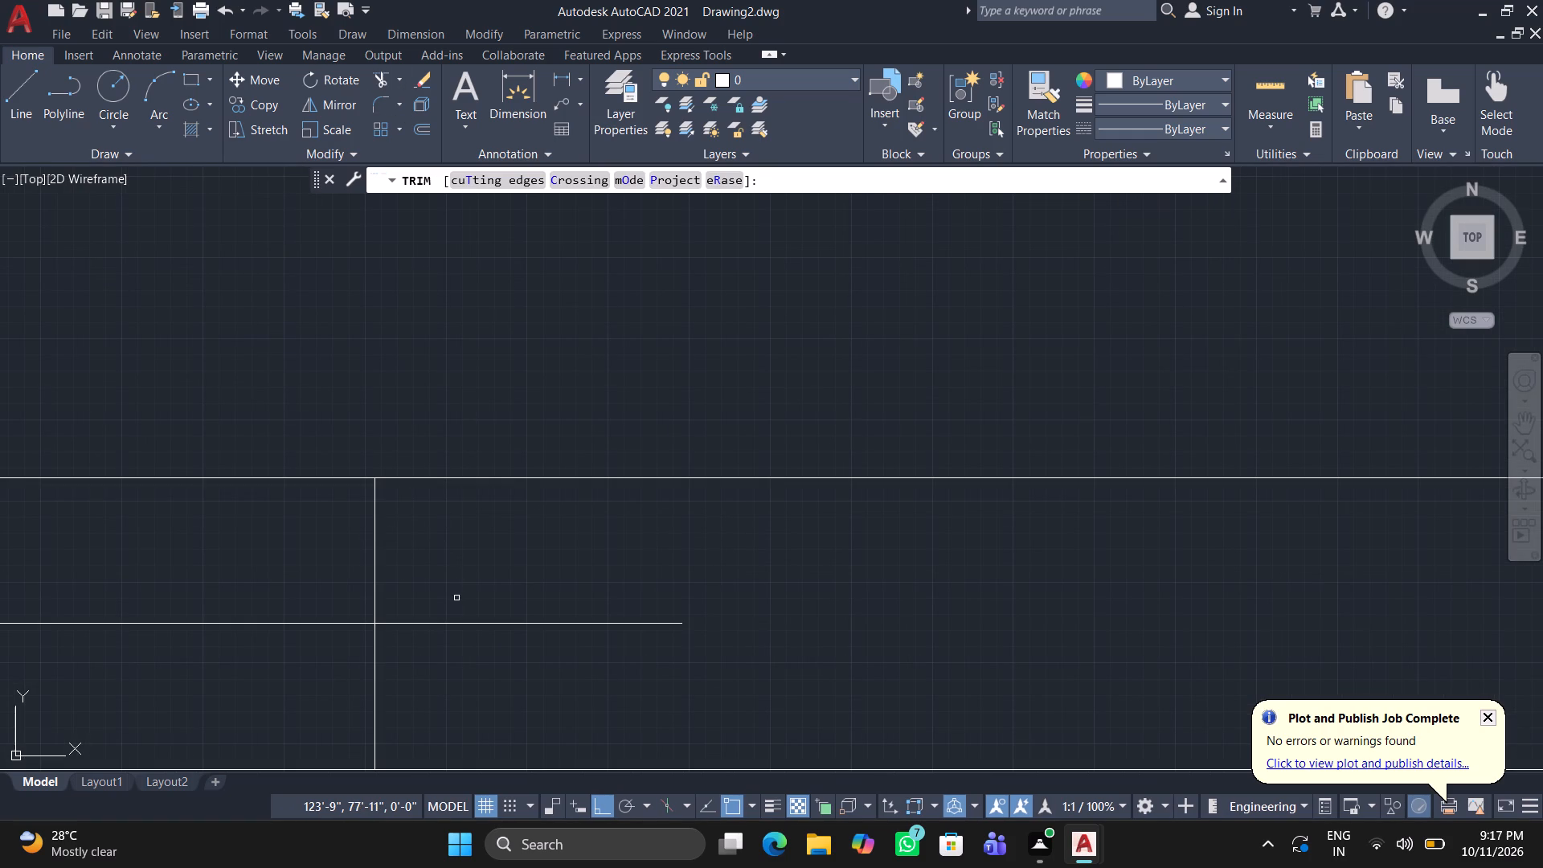
pyautogui.click(450, 624)
pyautogui.press('space')
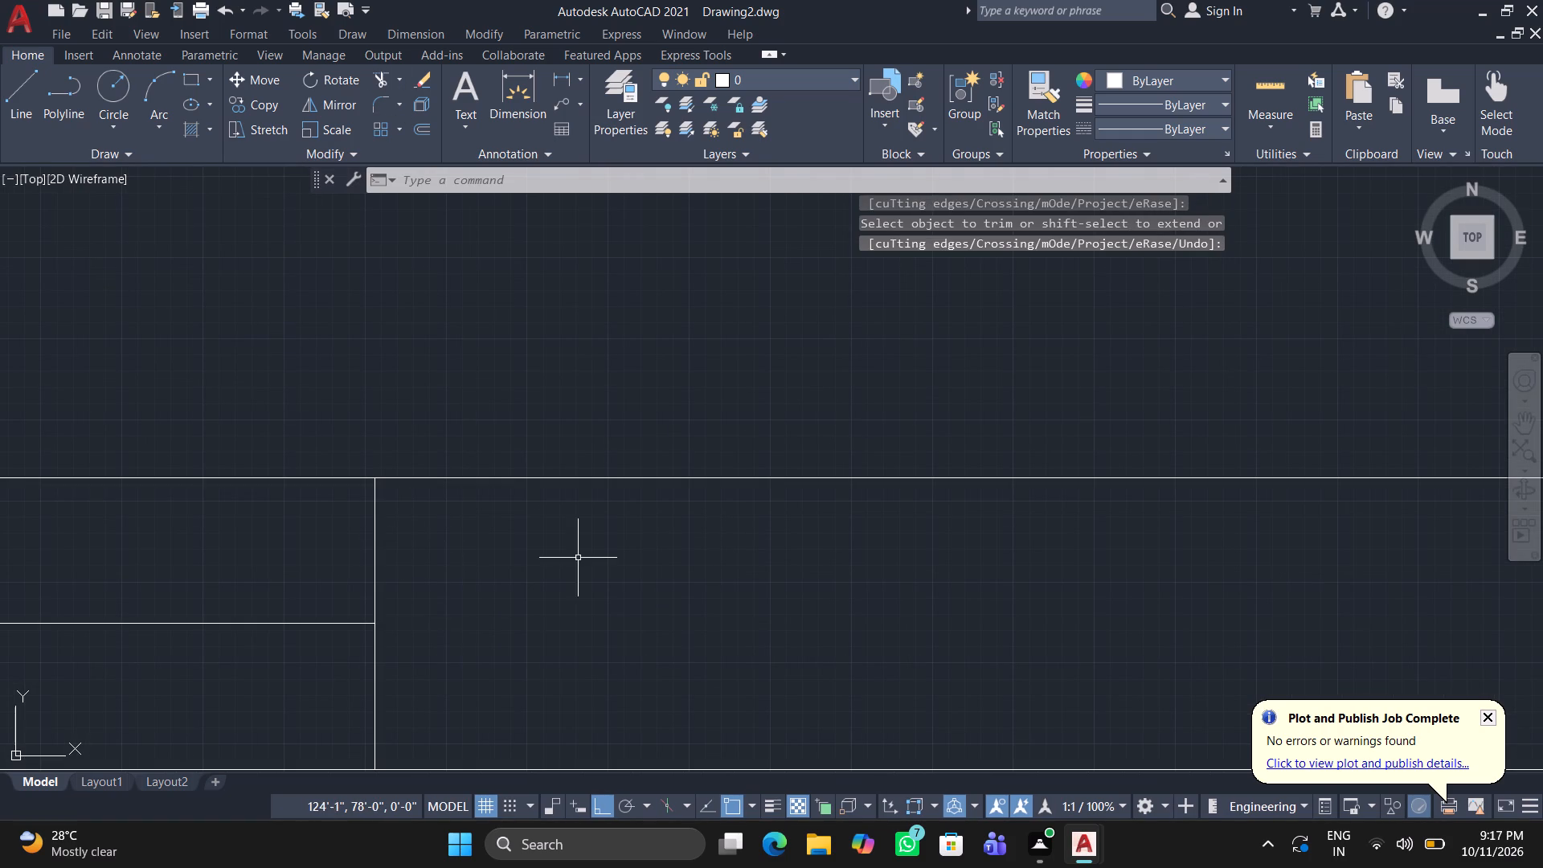
# Draw a column outline across the wall above the 9" partition junction, from about X 128'-7" to X 129'-11".
pyautogui.click(13, 74)
pyautogui.scroll(-3, 559, 544)
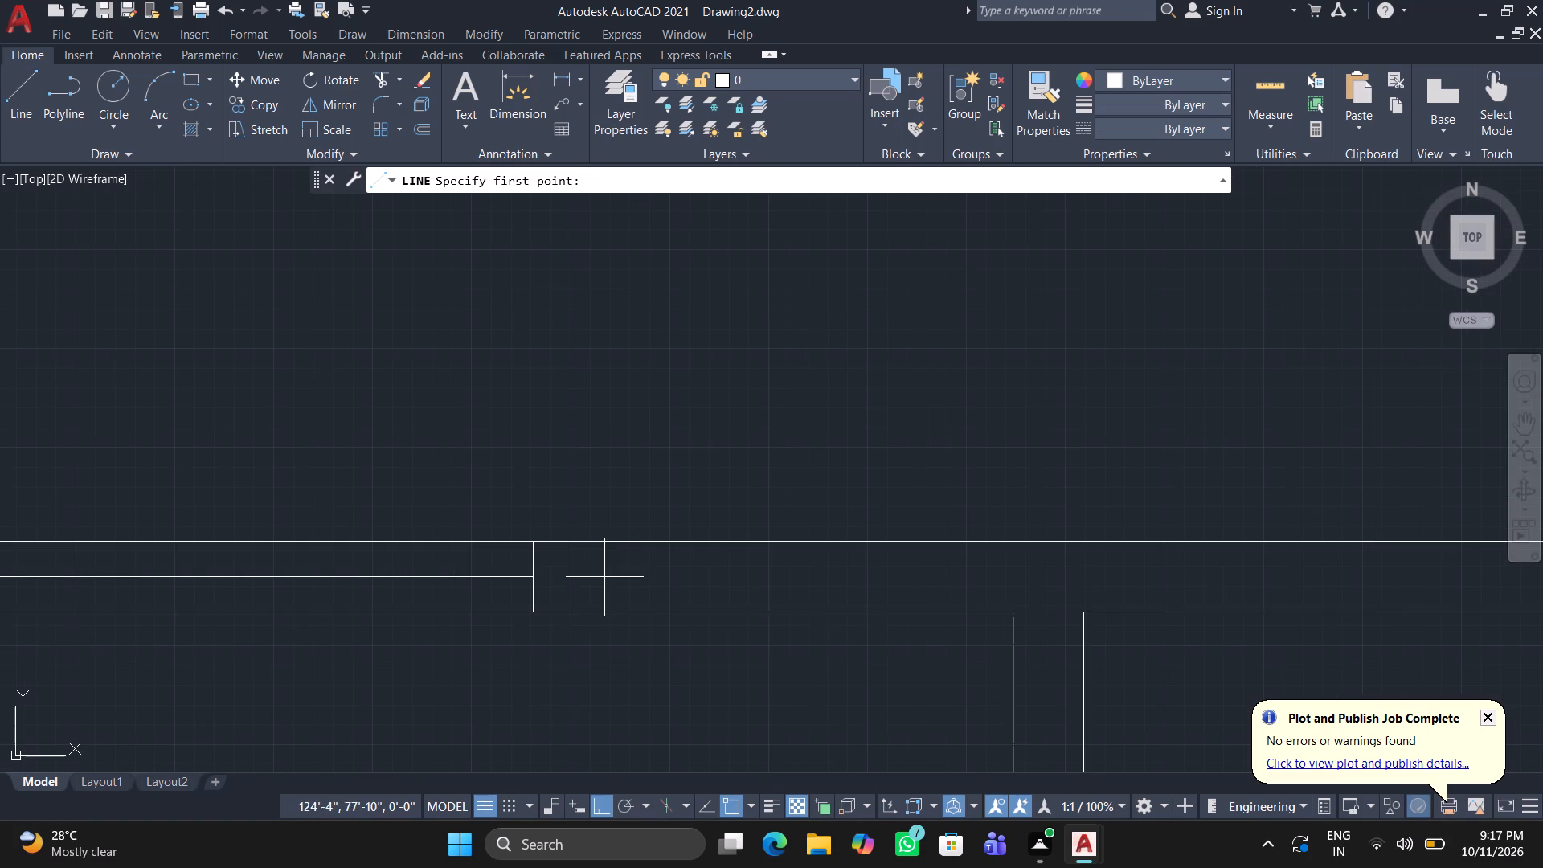
pyautogui.moveTo(846, 615); pyautogui.dragTo(632, 623, button='middle')
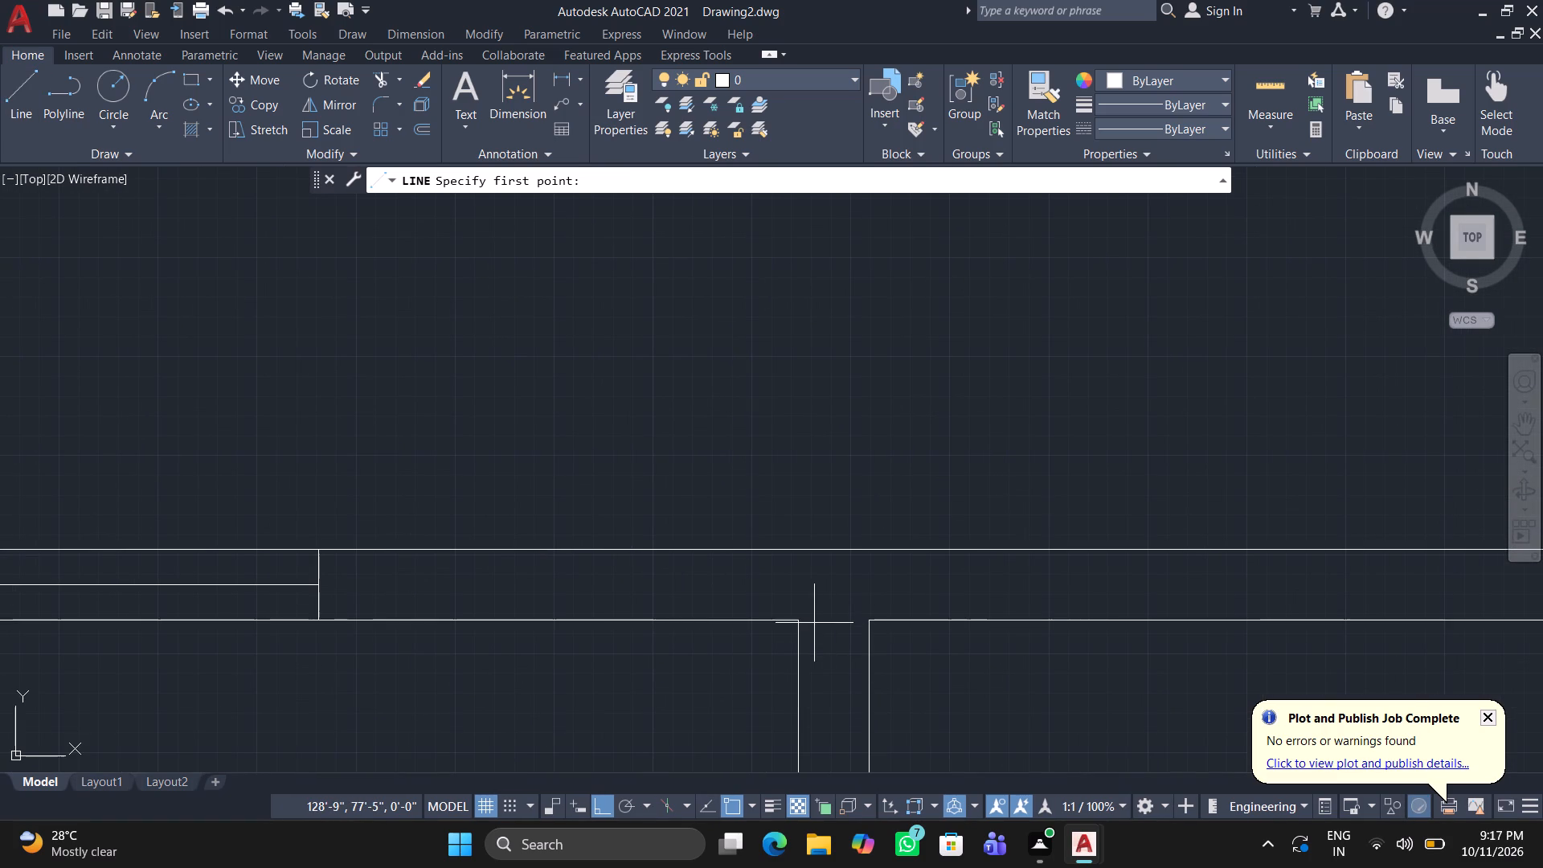
pyautogui.click(793, 625)
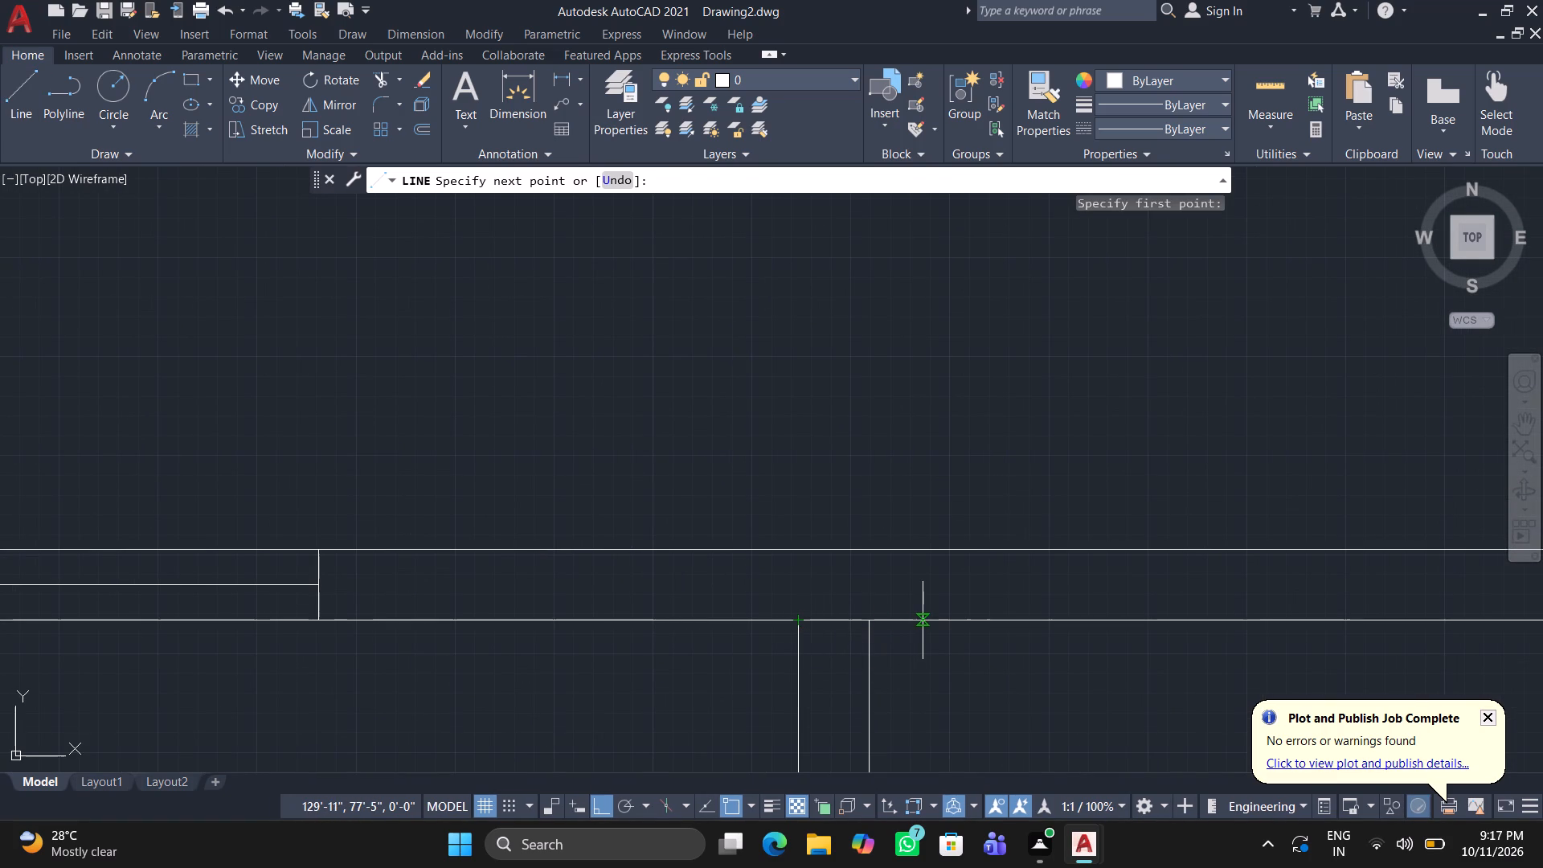
pyautogui.click(923, 620)
pyautogui.click(927, 553)
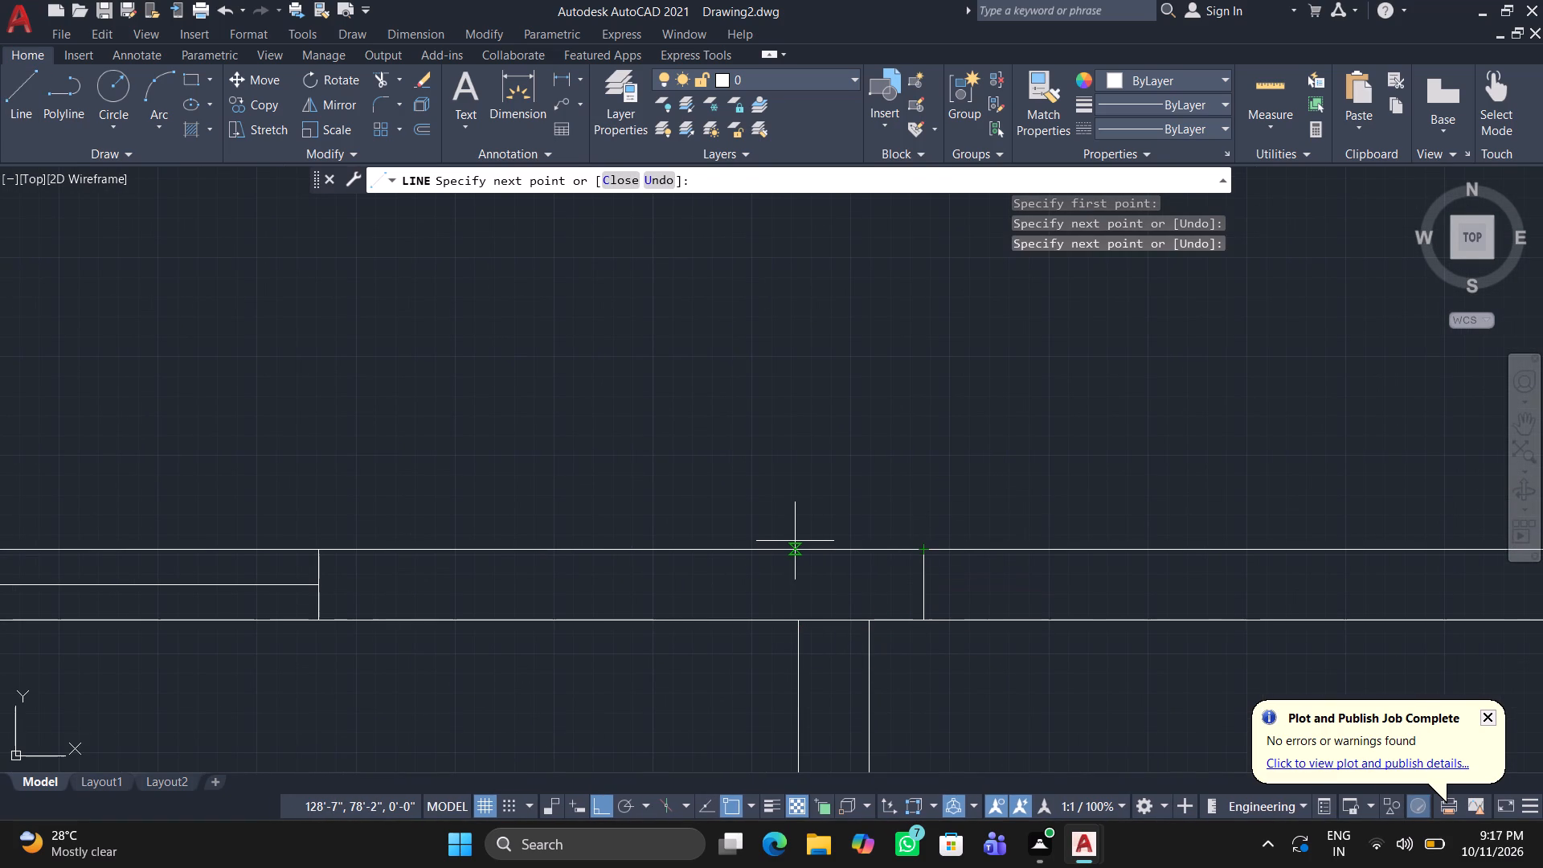
pyautogui.click(794, 542)
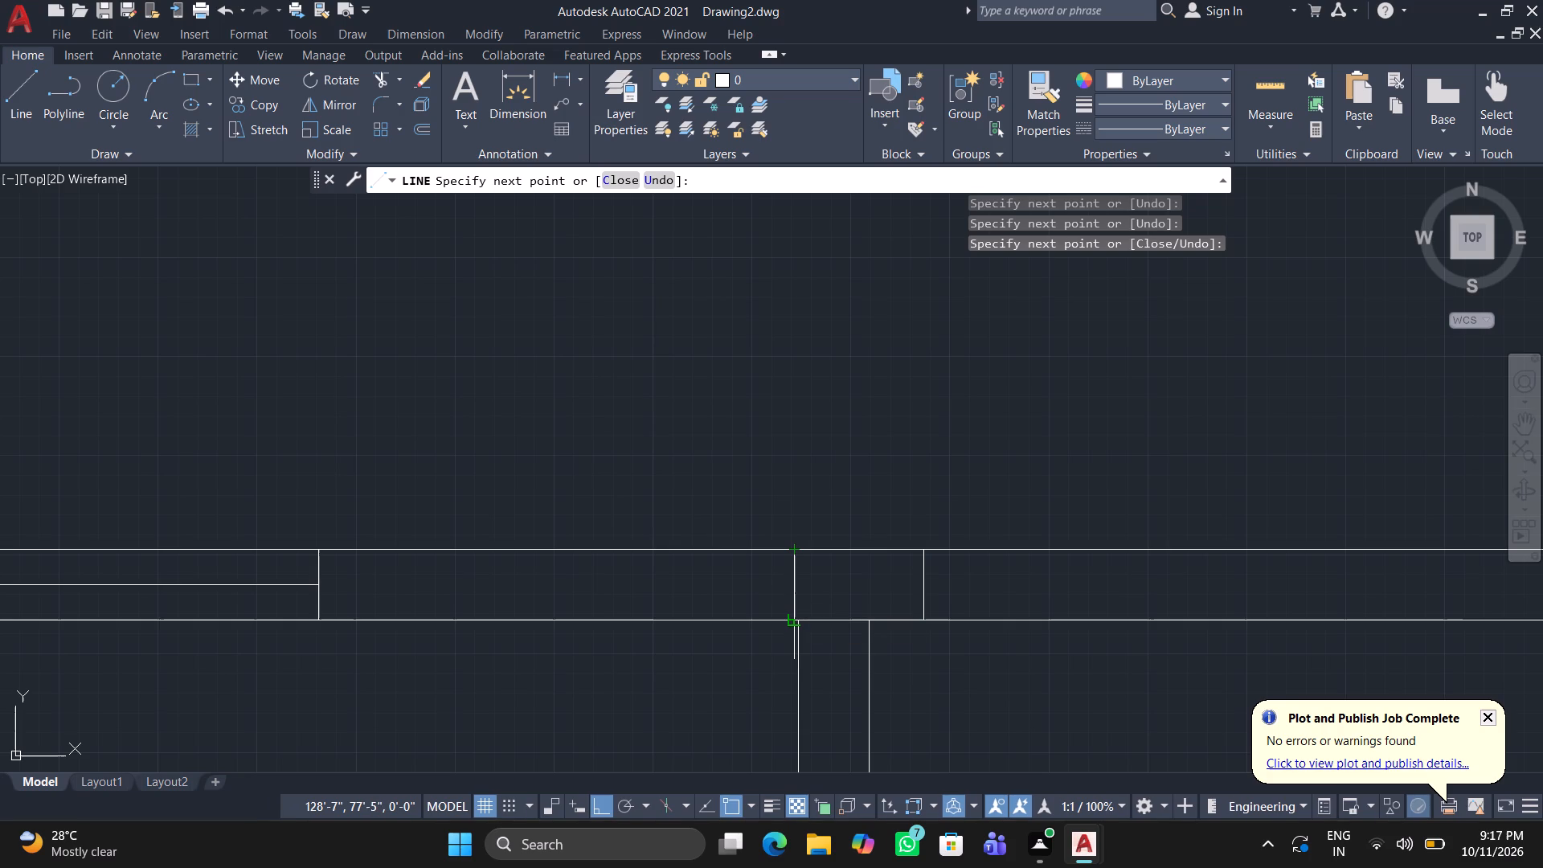
pyautogui.scroll(3, 796, 620)
pyautogui.click(792, 633)
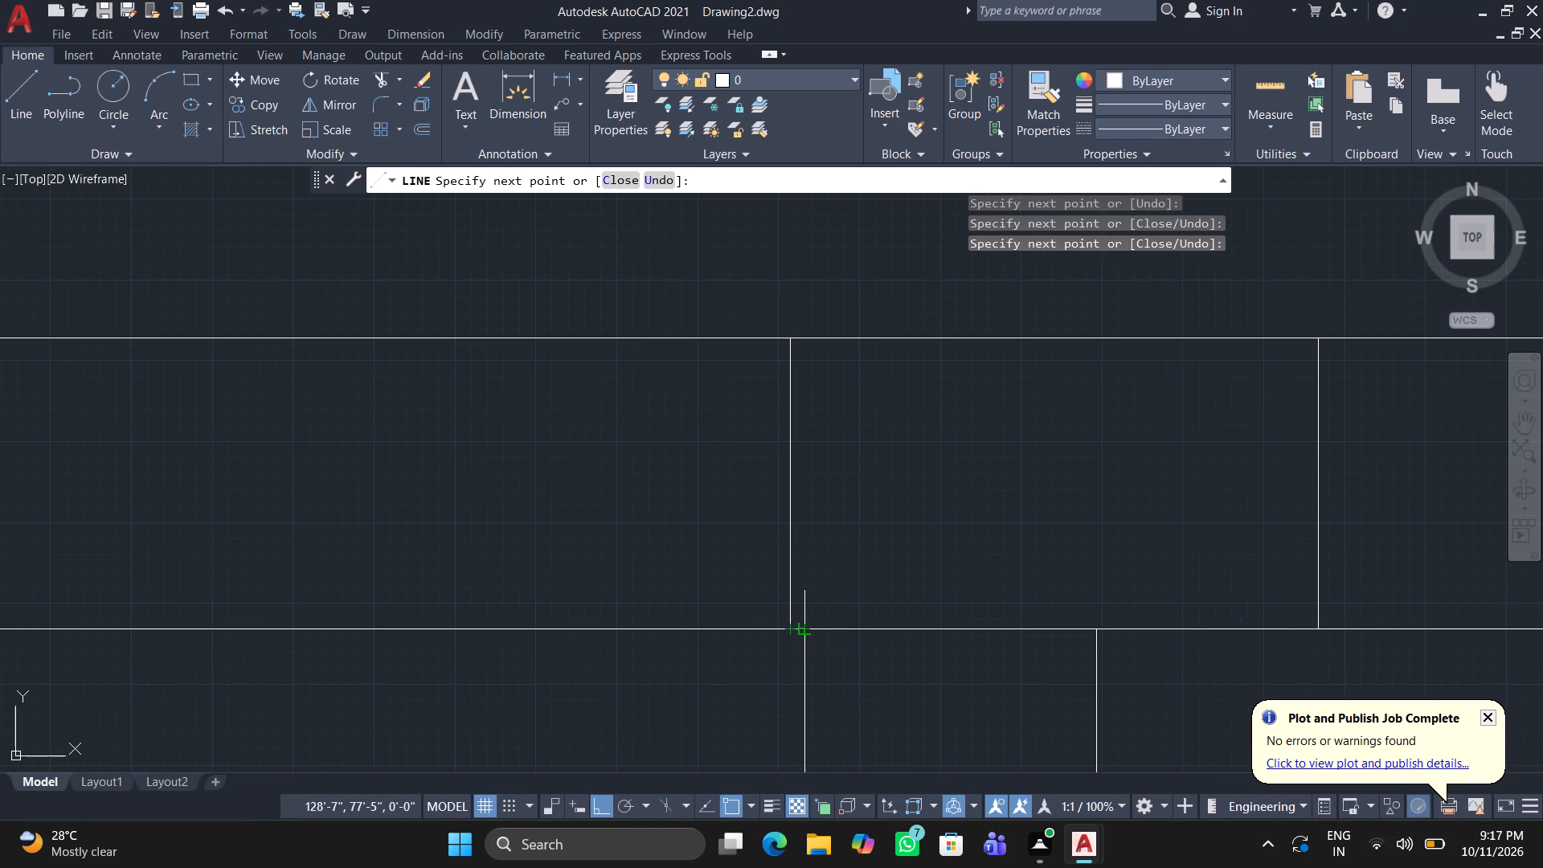
pyautogui.click(802, 635)
pyautogui.press('Return')
# Draw connected lines across the wall at about X 131'-11" and X 133'-11", joined along the wall's lower face.
pyautogui.scroll(-5, 669, 674)
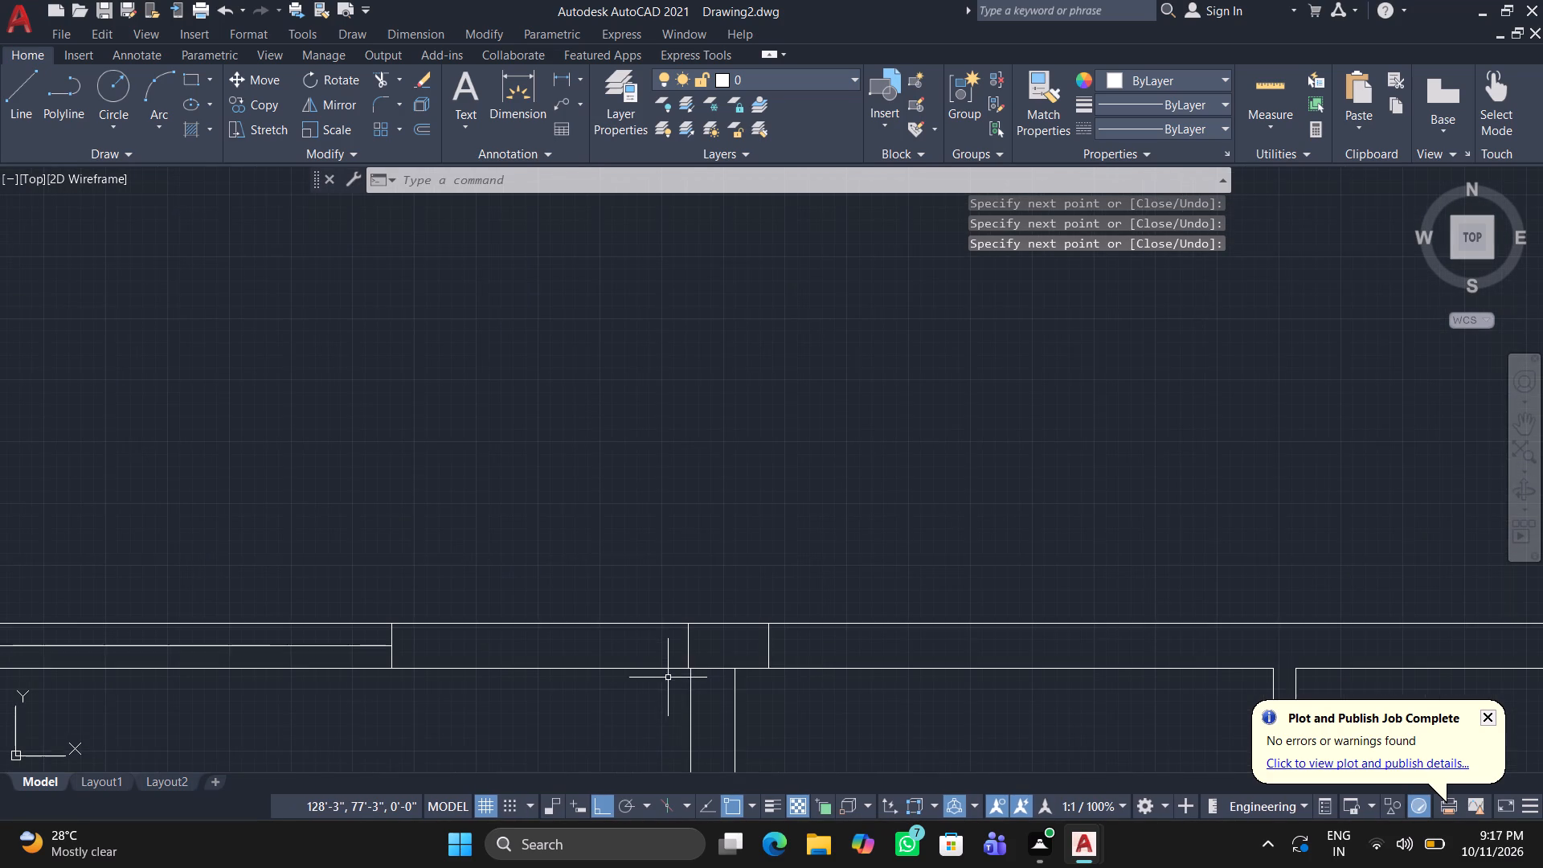
pyautogui.moveTo(892, 682); pyautogui.dragTo(407, 646, button='middle')
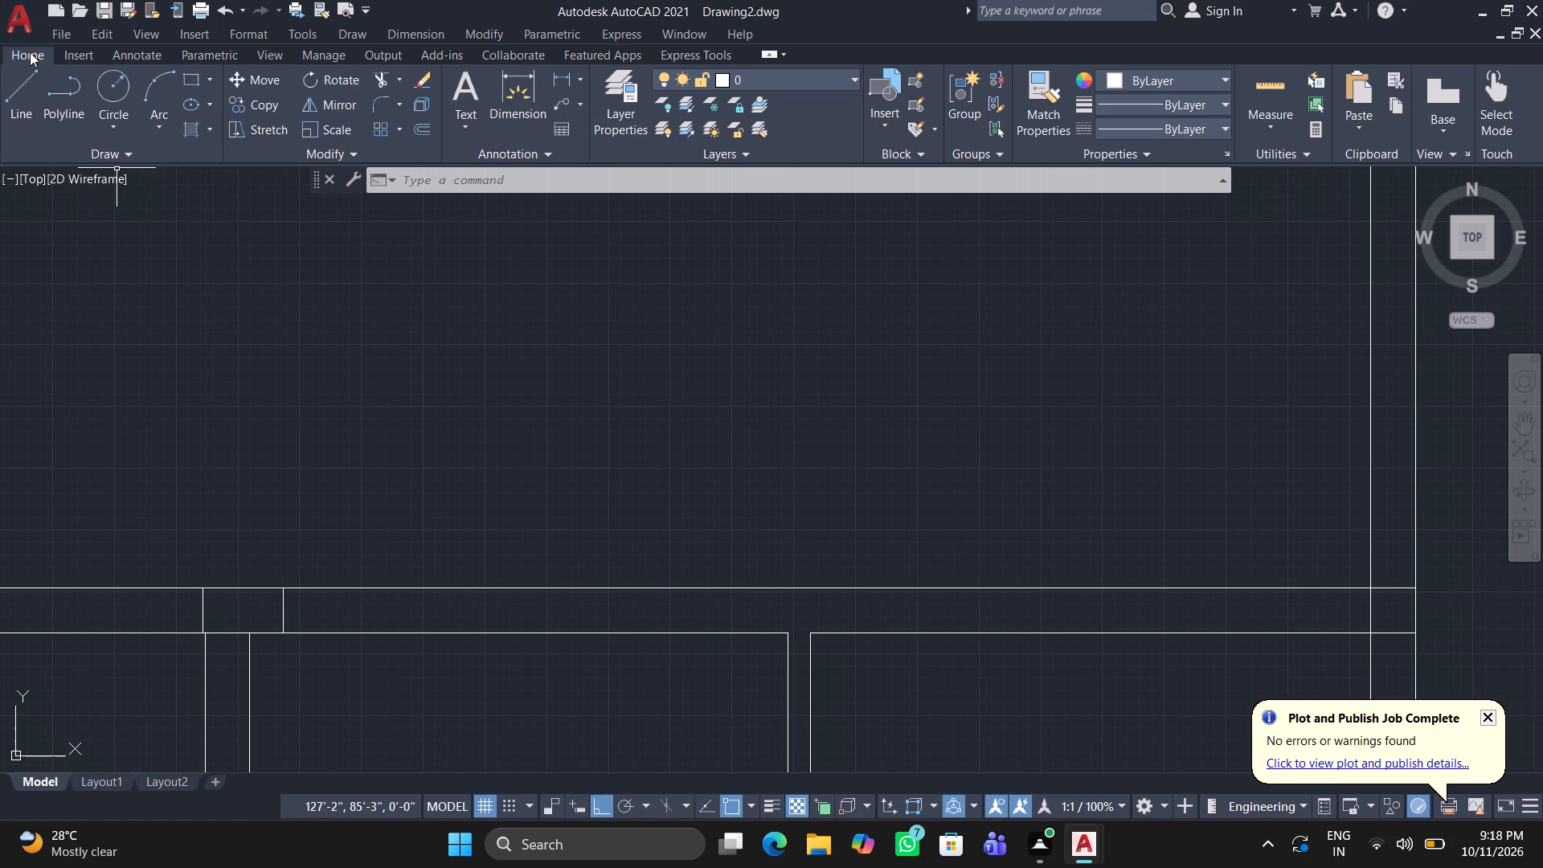
pyautogui.click(28, 76)
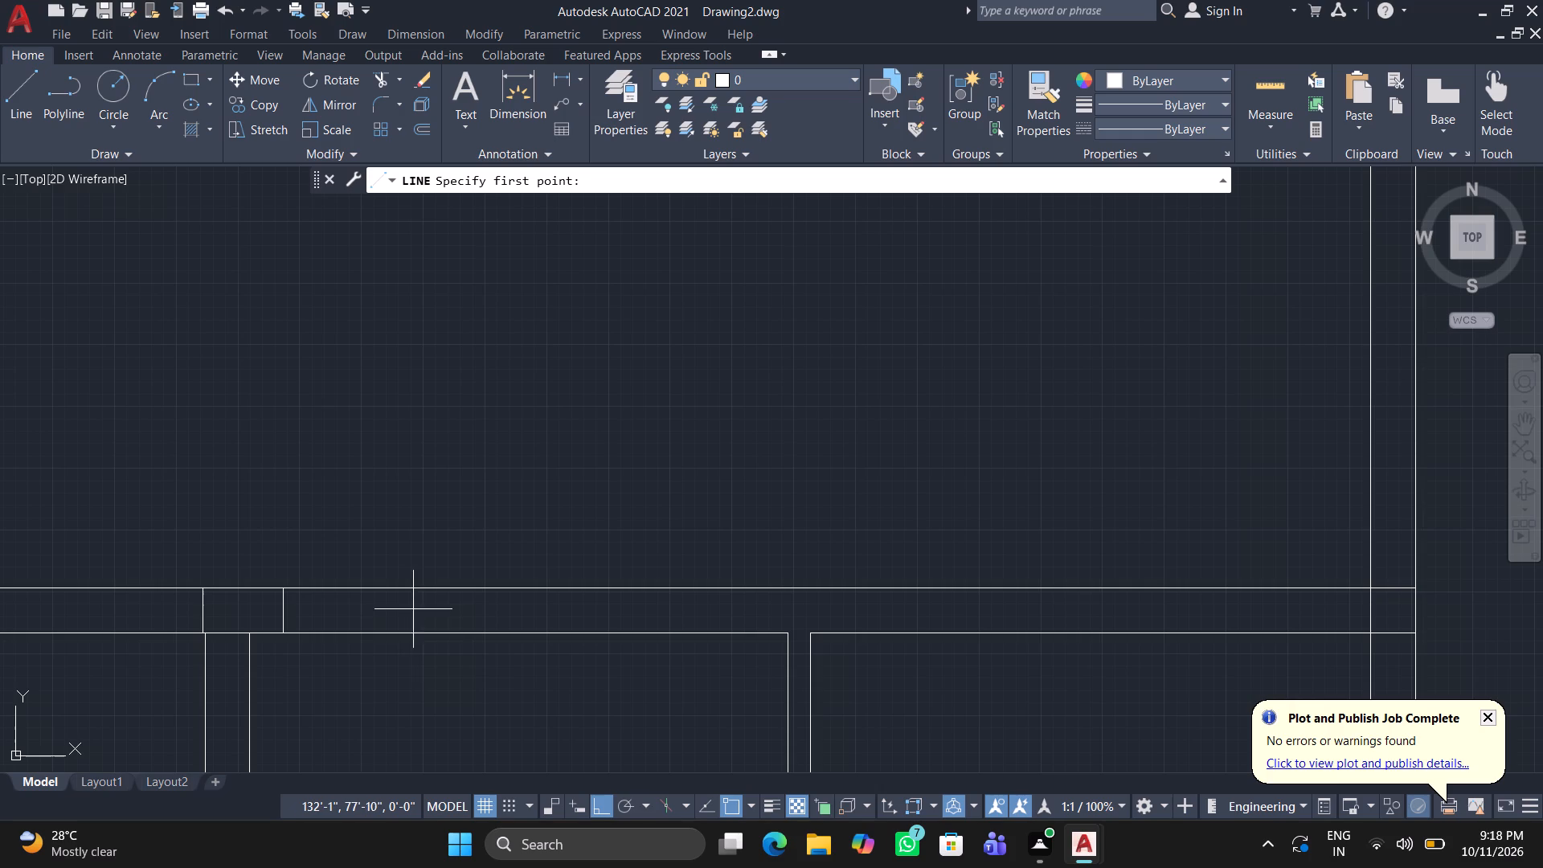
pyautogui.click(400, 581)
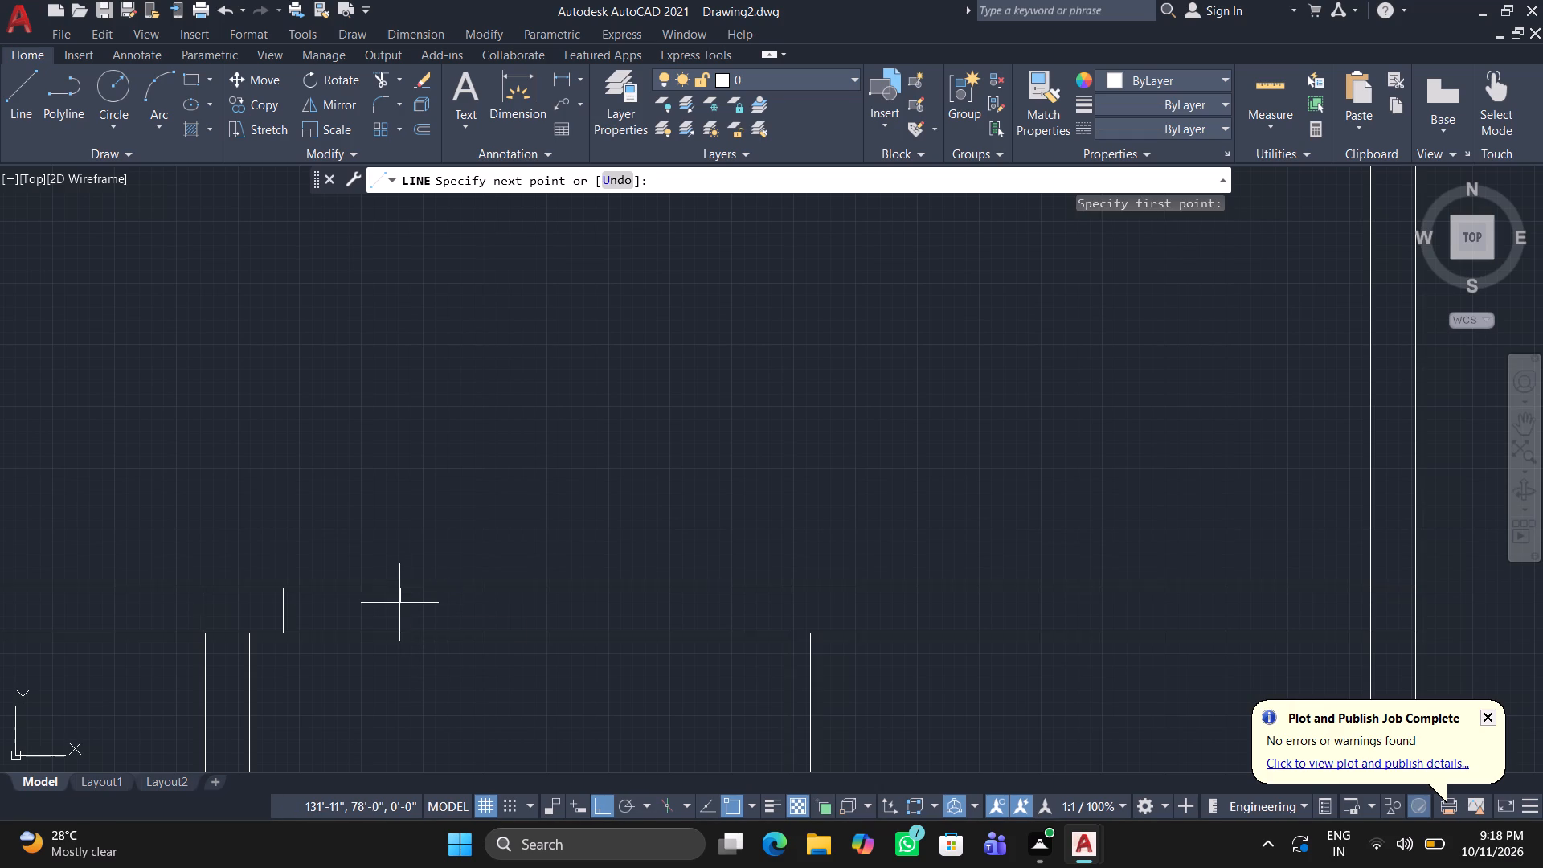
pyautogui.click(396, 628)
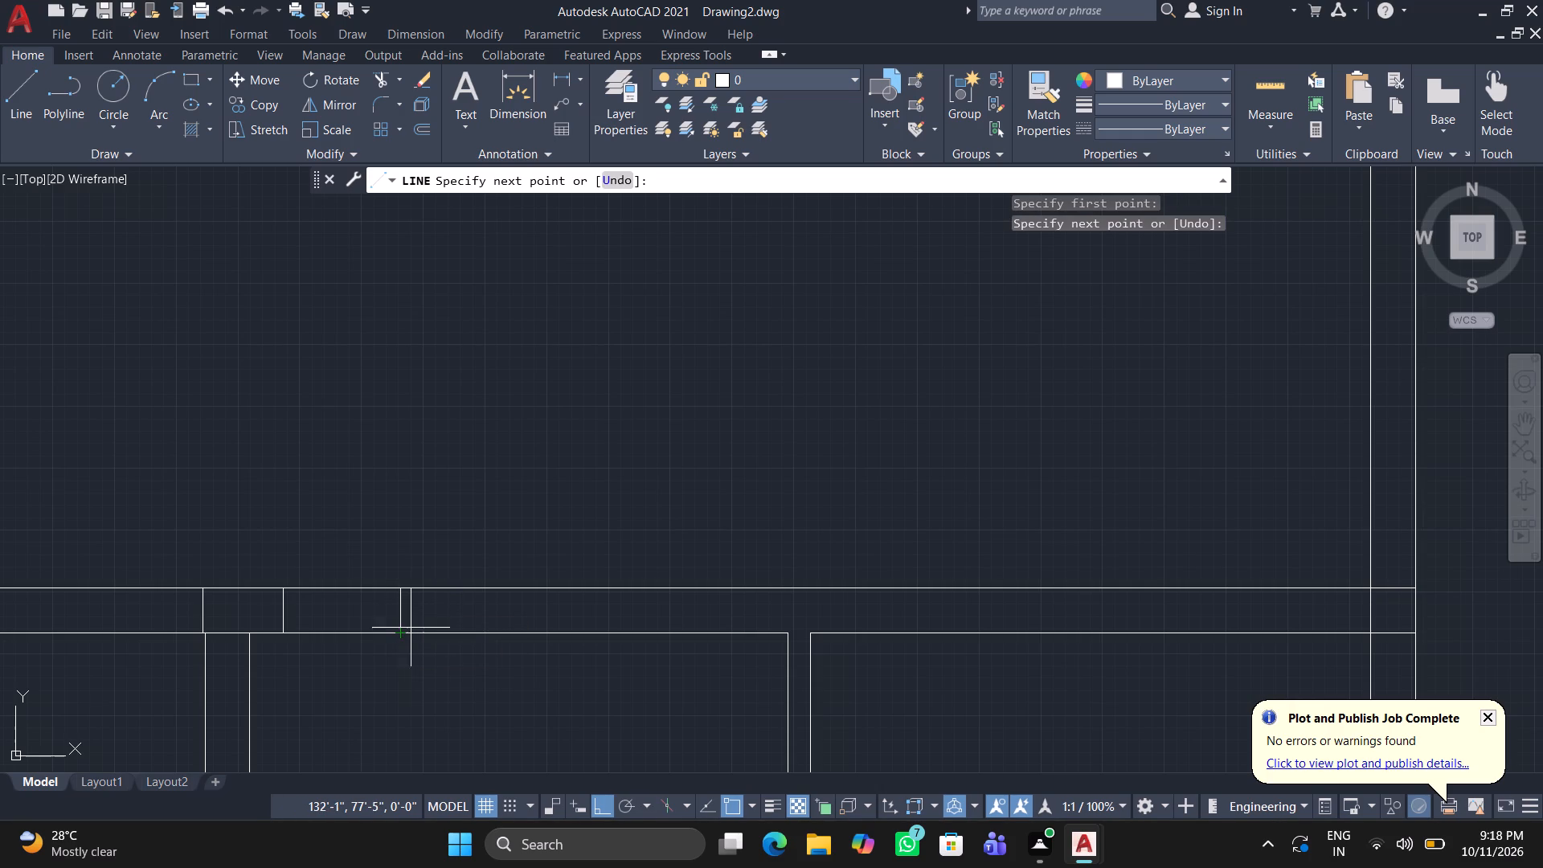
pyautogui.click(515, 633)
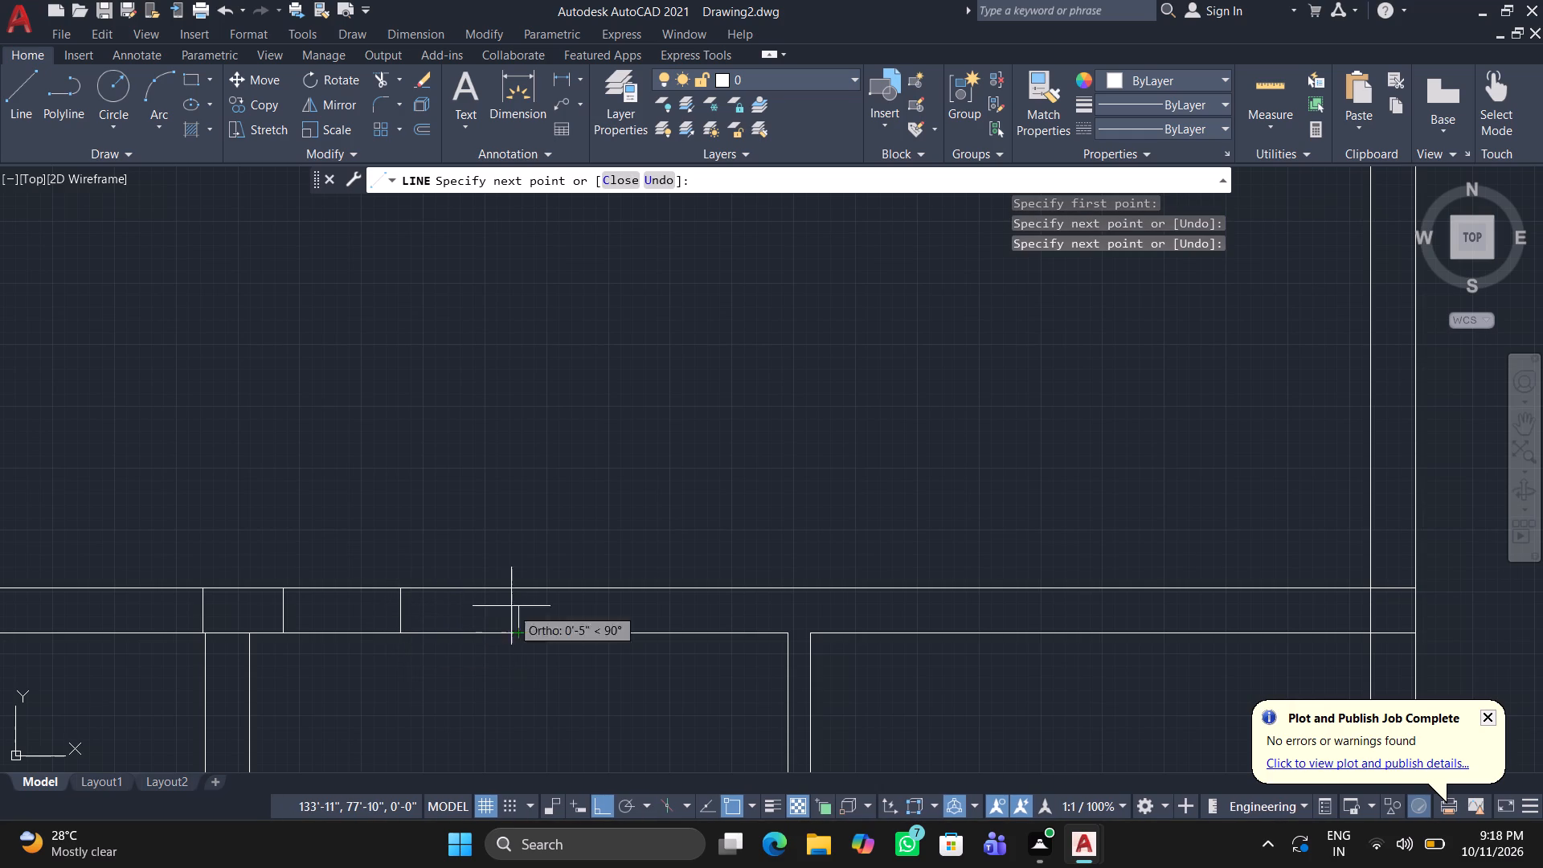
pyautogui.click(513, 591)
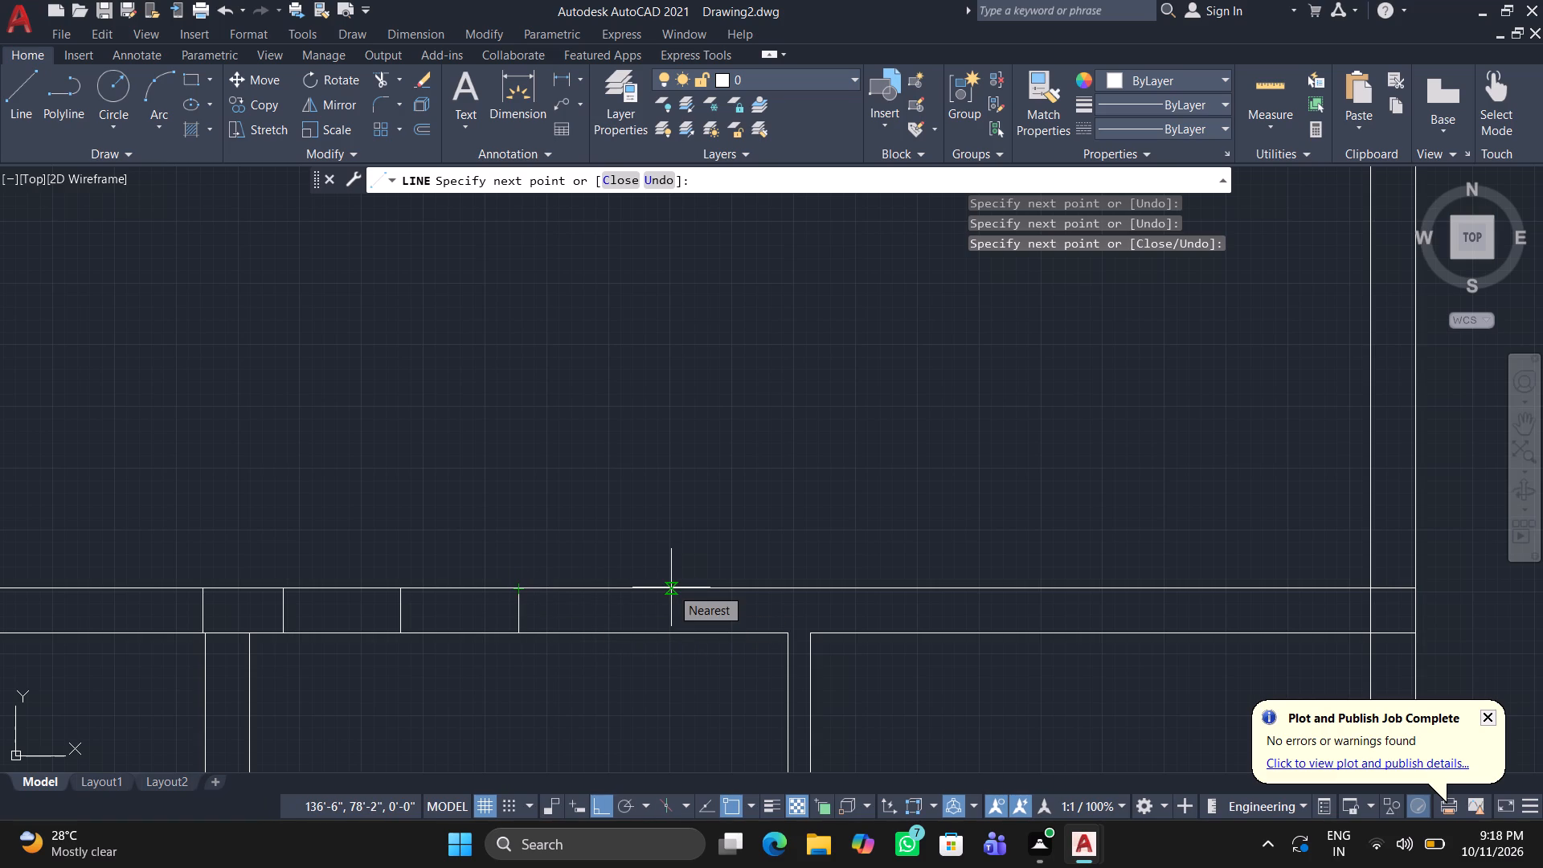
# Continue the line along the wall's upper face to about X 136'-6" and straight down across the wall.
pyautogui.scroll(-2, 670, 588)
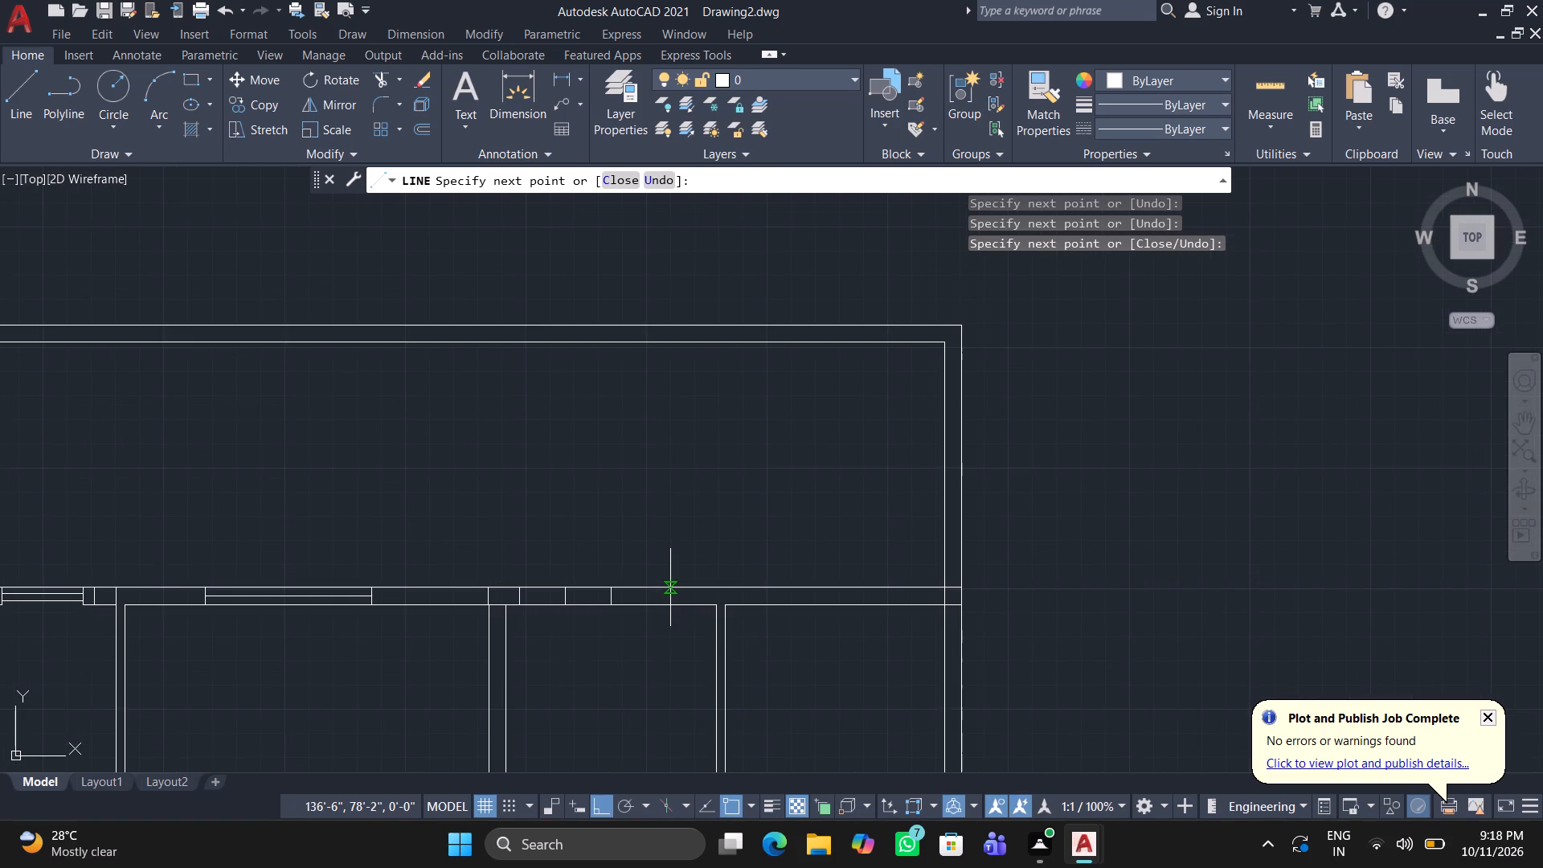
pyautogui.scroll(-3, 670, 588)
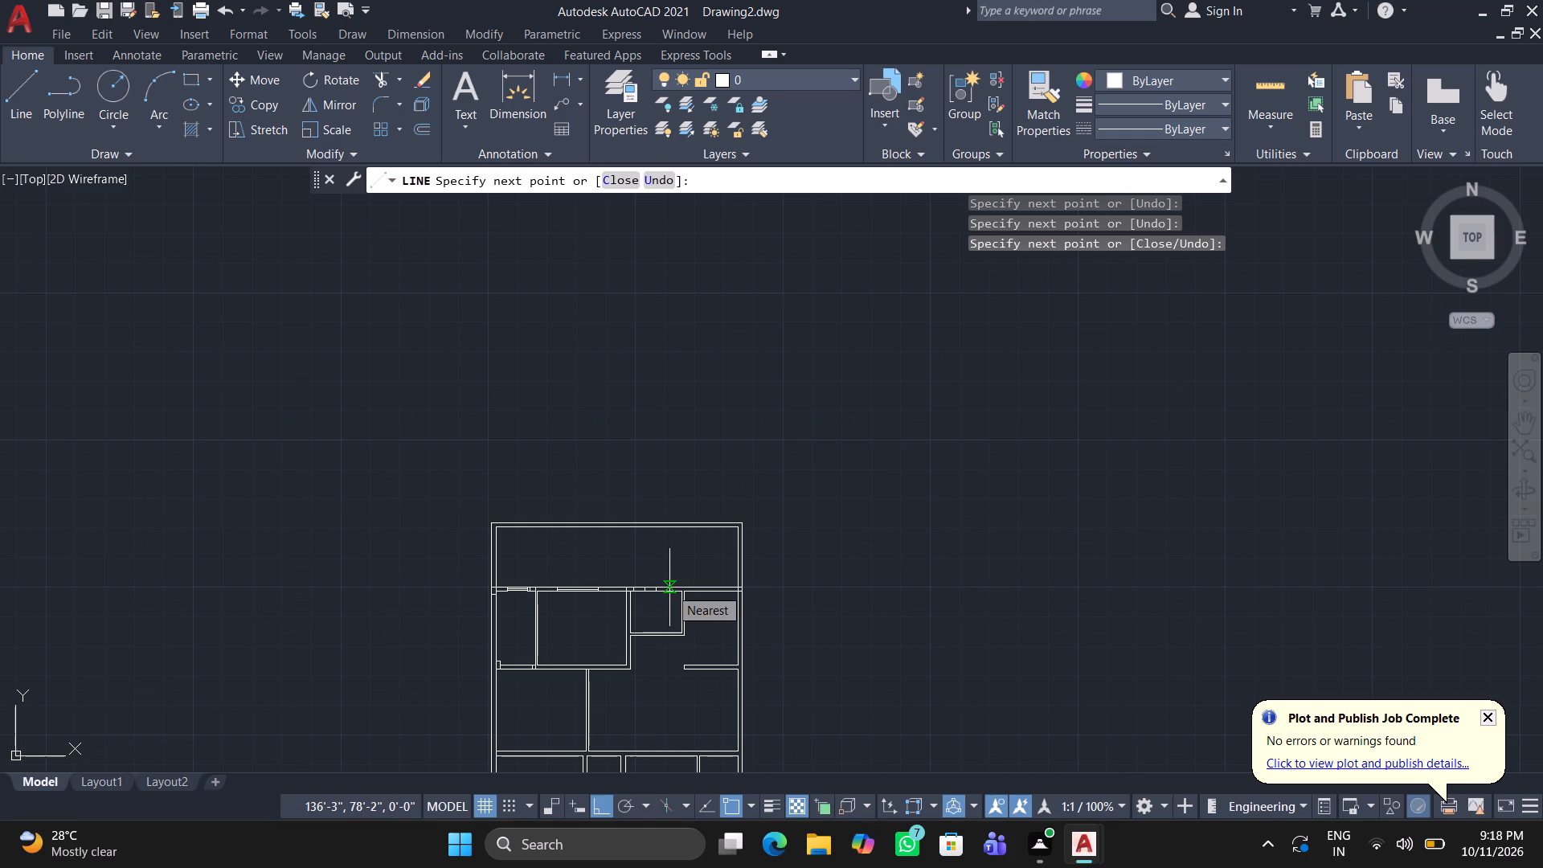
pyautogui.scroll(3, 669, 588)
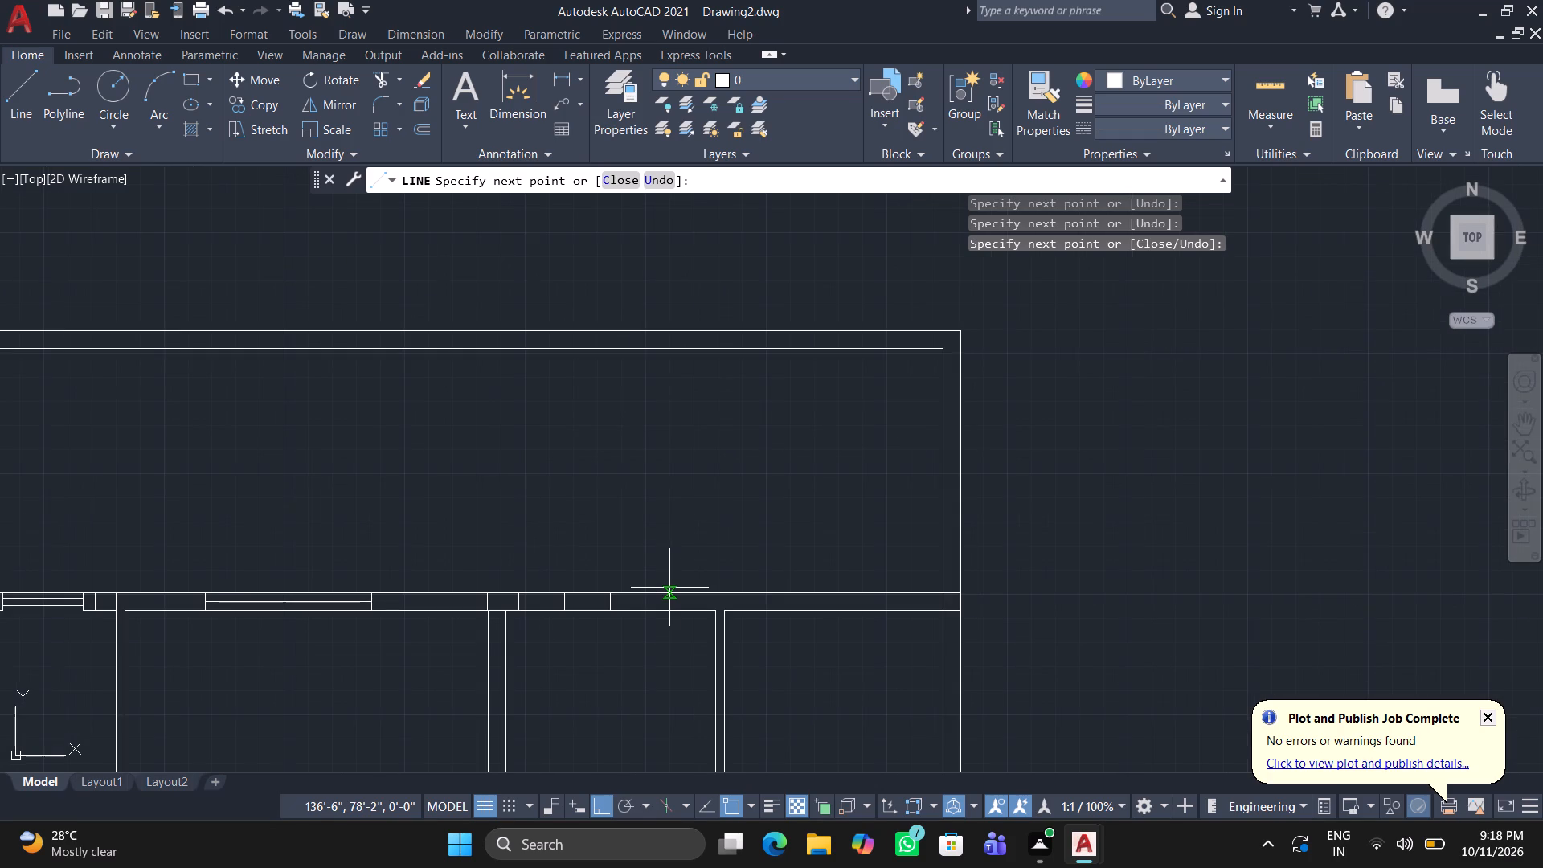
pyautogui.scroll(2, 669, 588)
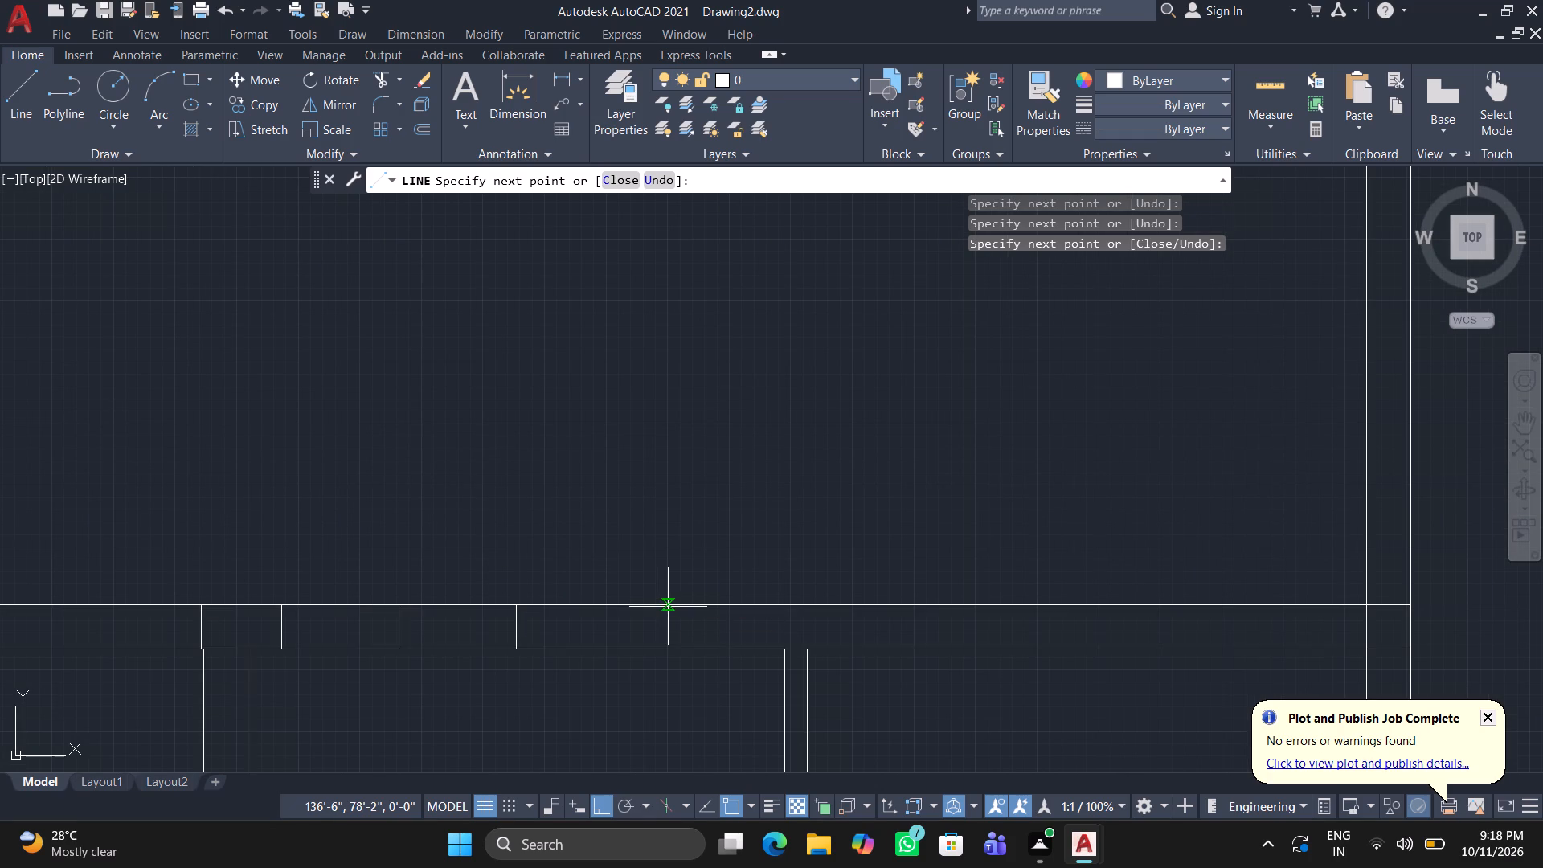
pyautogui.click(668, 607)
pyautogui.click(662, 650)
pyautogui.press('space')
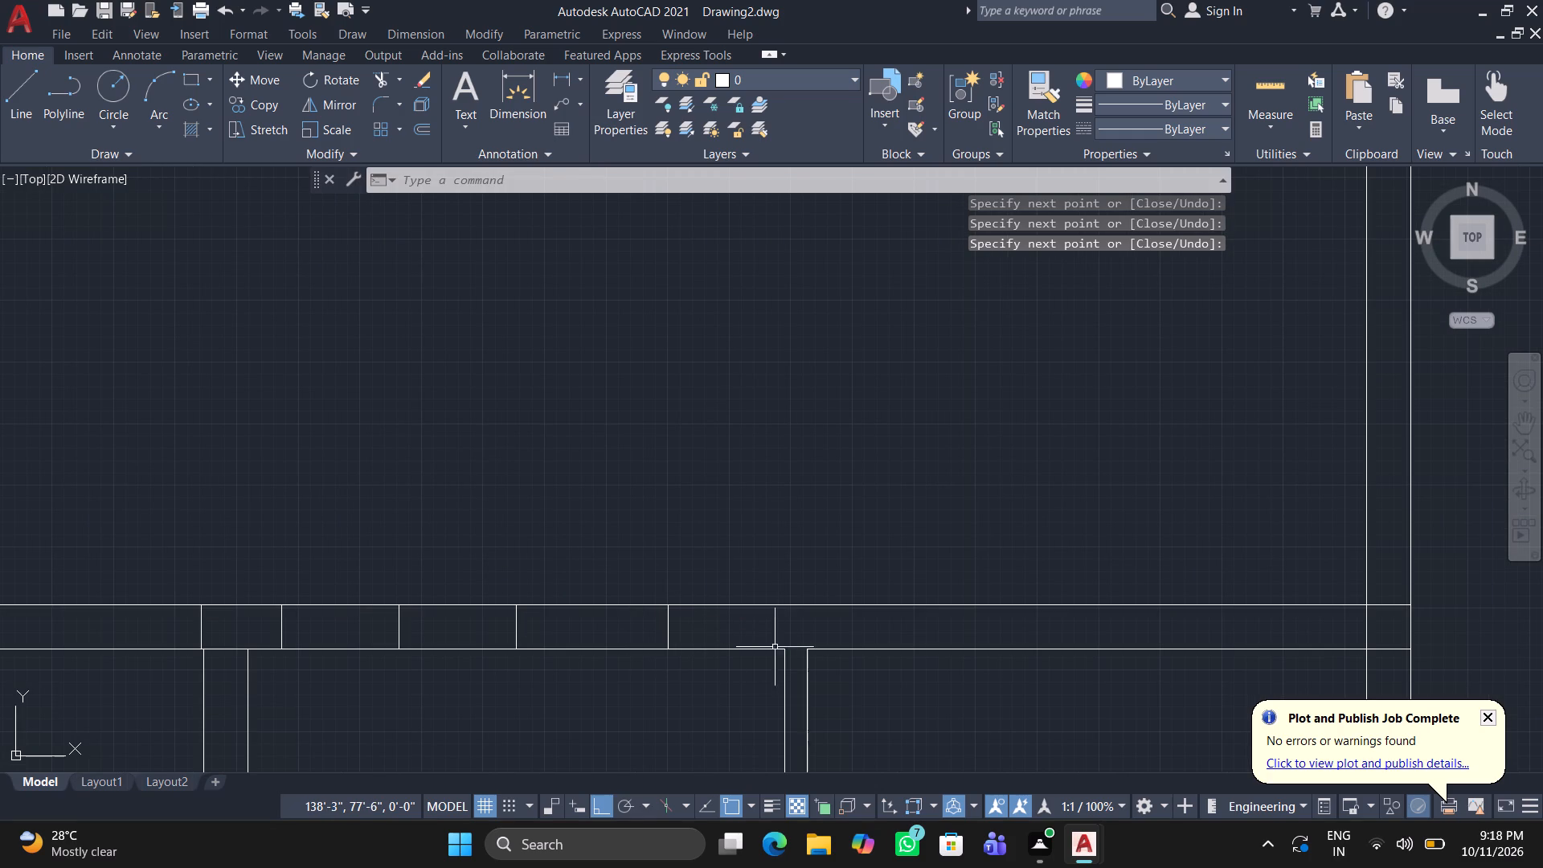
# Stretch the right face line of the 4.5" partition, at about X 138'-10", up to the horizontal wall's upper face.
pyautogui.click(804, 657)
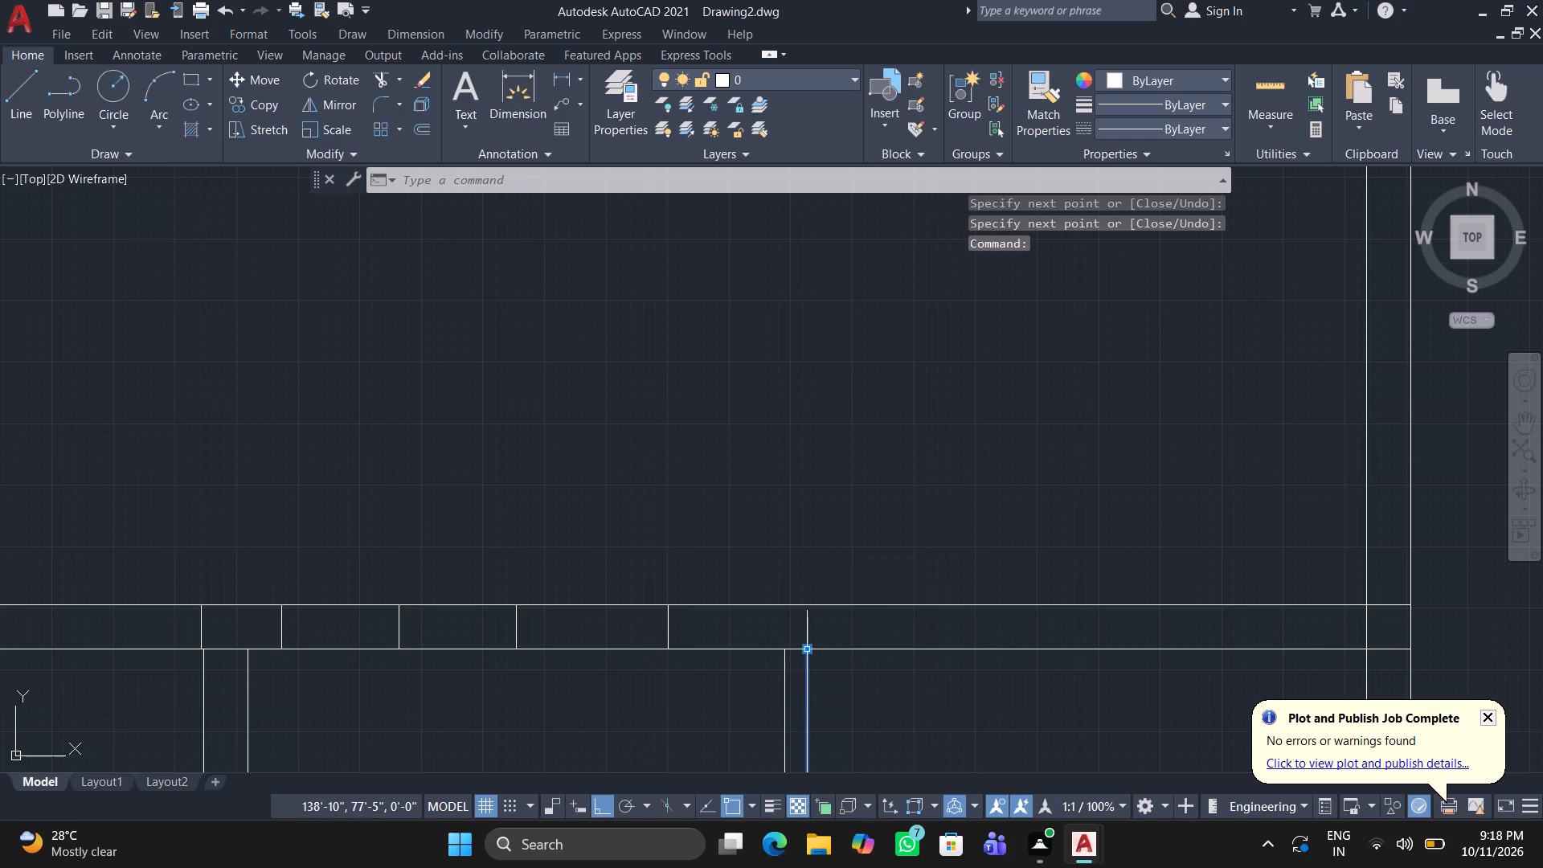
pyautogui.click(803, 648)
pyautogui.click(805, 605)
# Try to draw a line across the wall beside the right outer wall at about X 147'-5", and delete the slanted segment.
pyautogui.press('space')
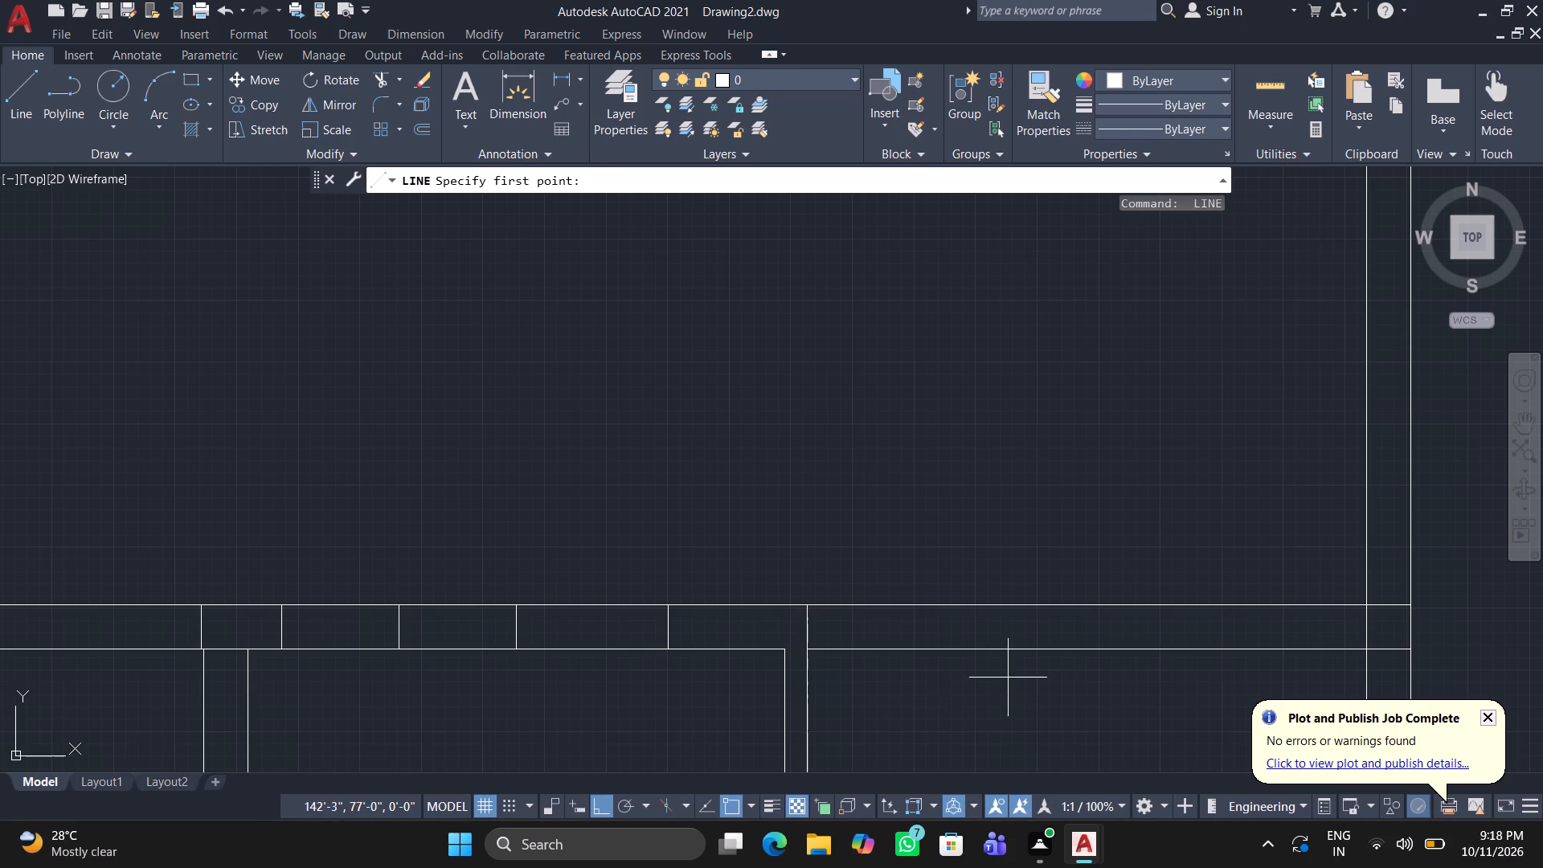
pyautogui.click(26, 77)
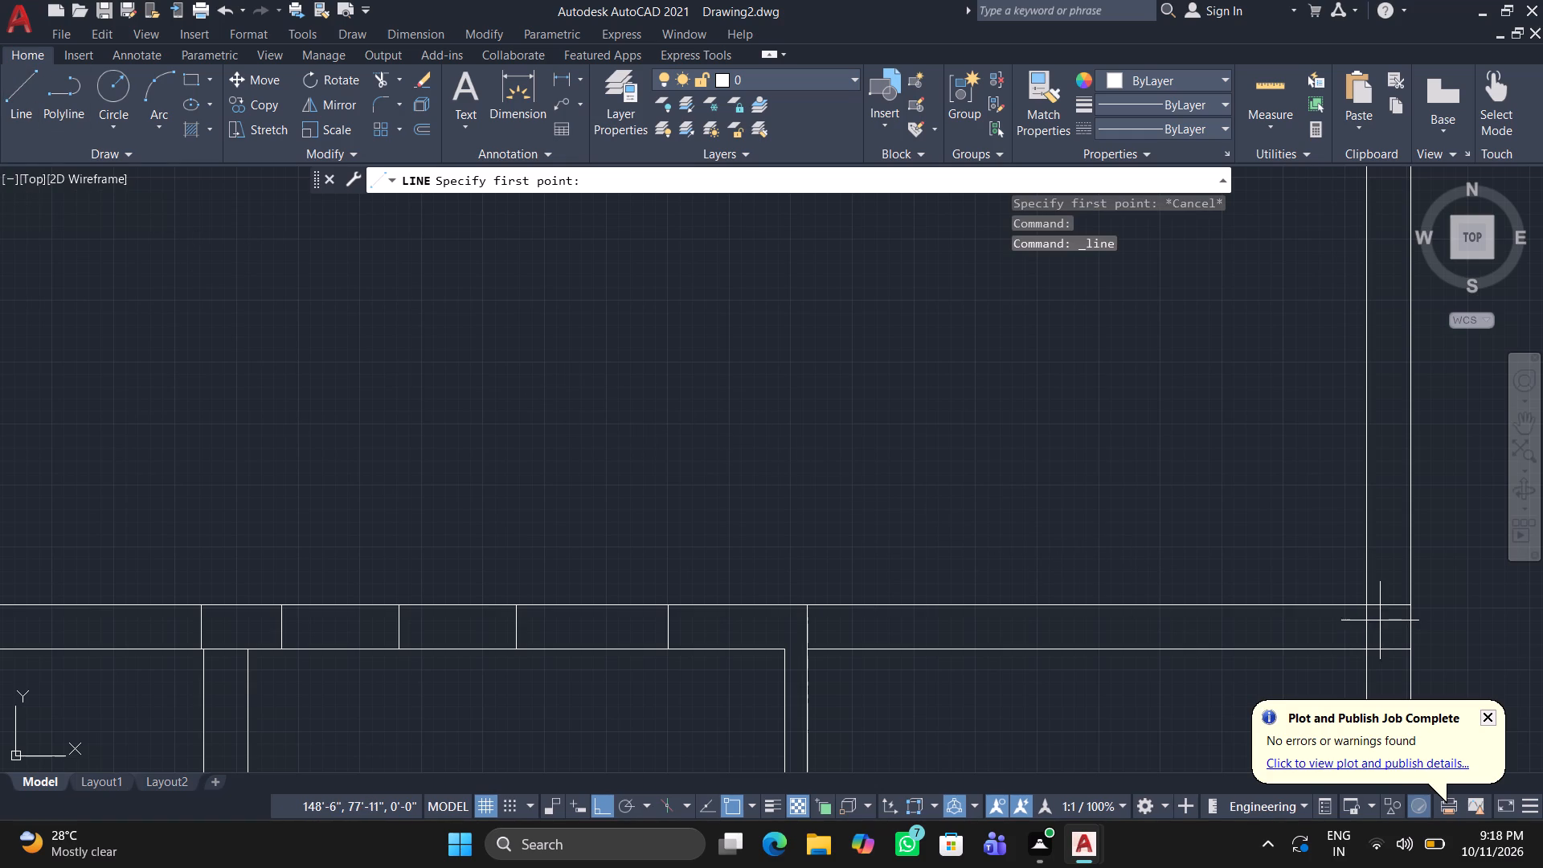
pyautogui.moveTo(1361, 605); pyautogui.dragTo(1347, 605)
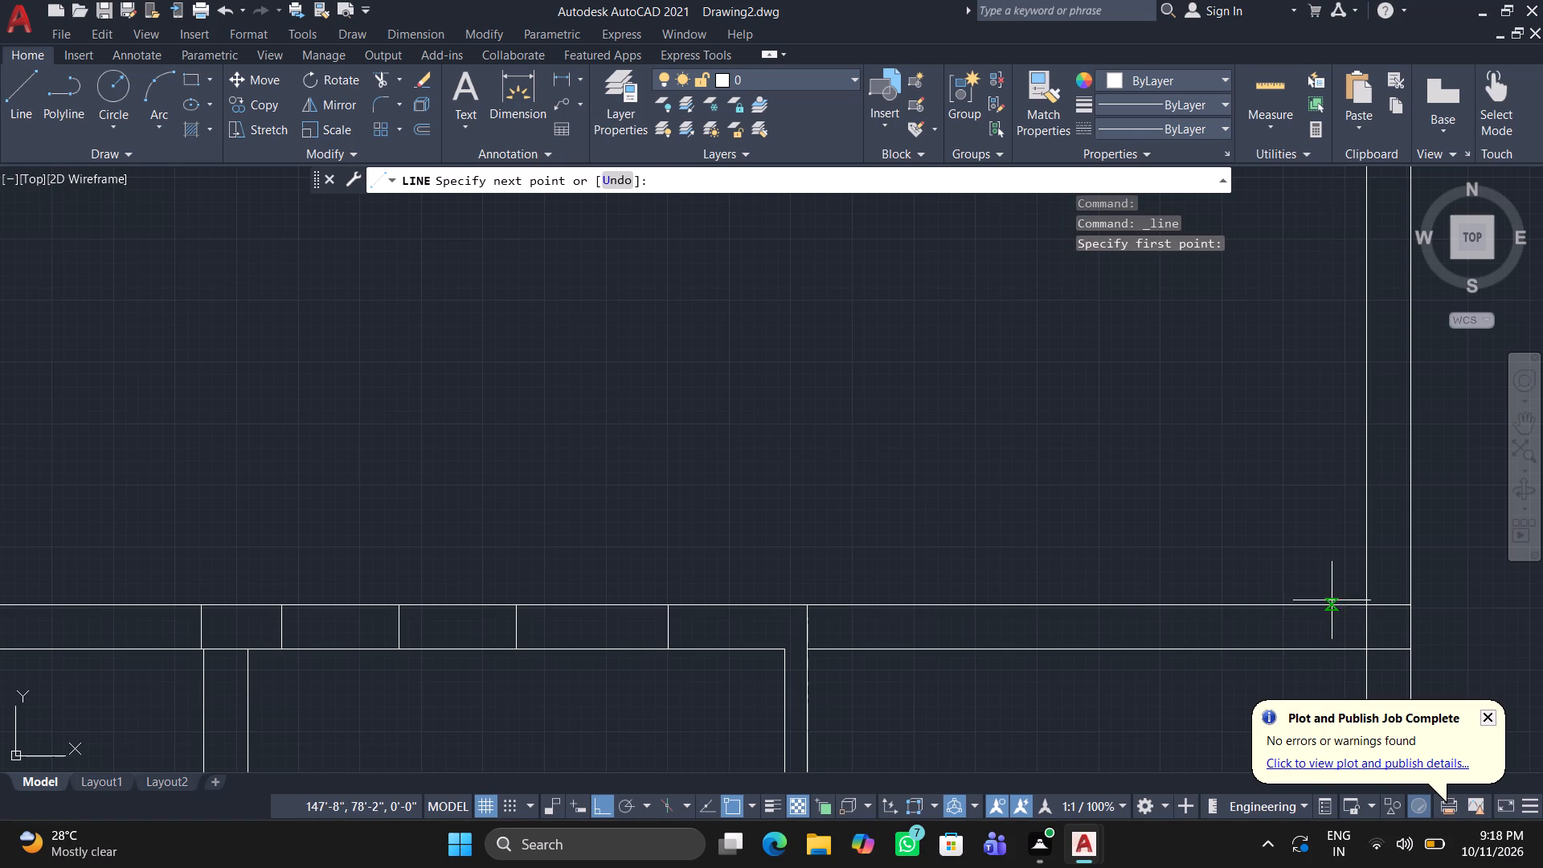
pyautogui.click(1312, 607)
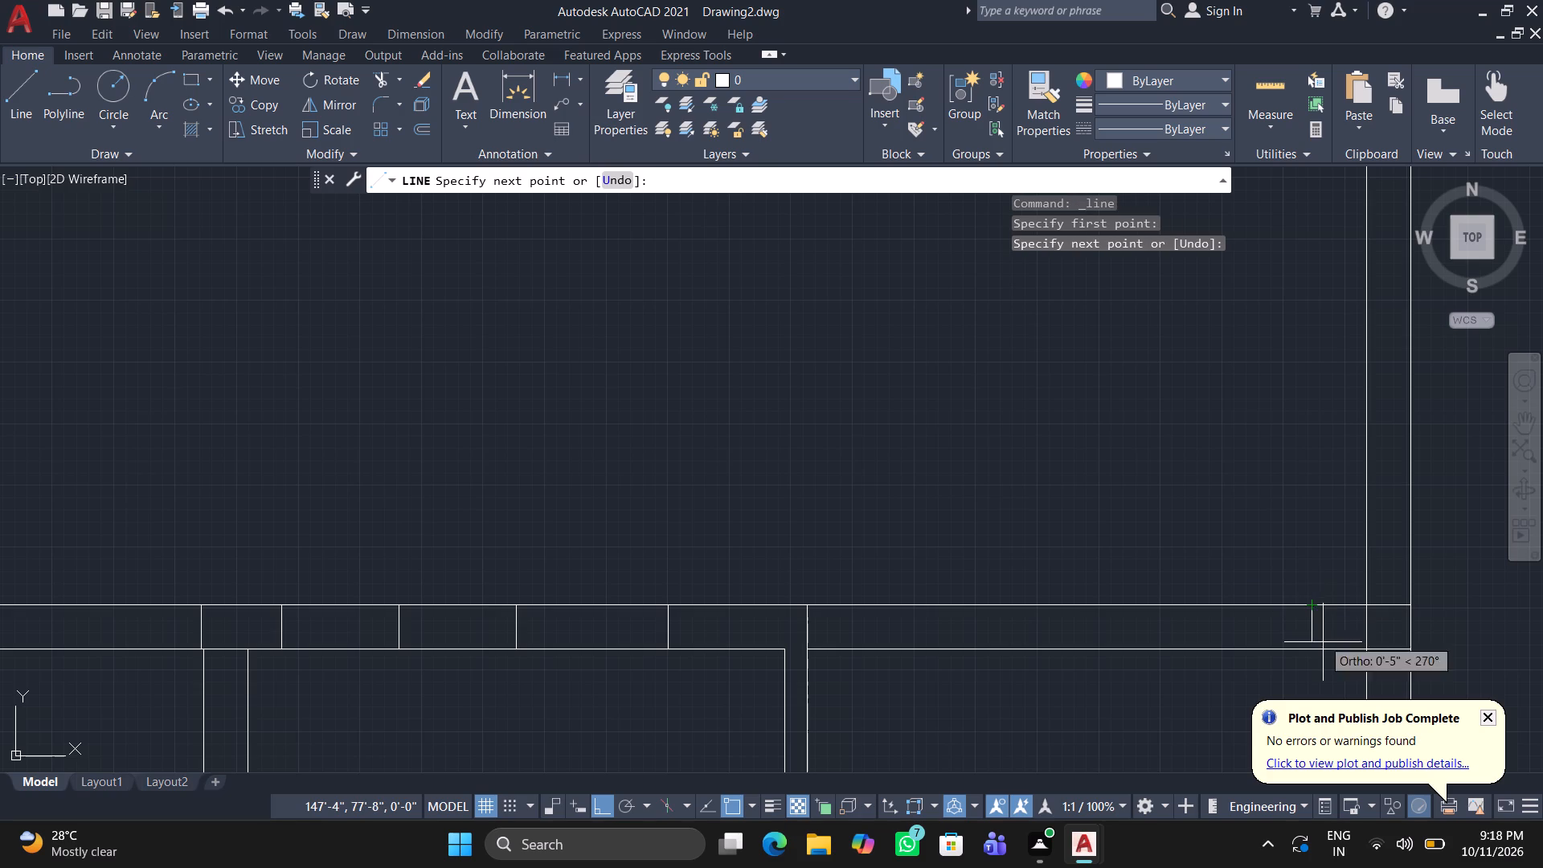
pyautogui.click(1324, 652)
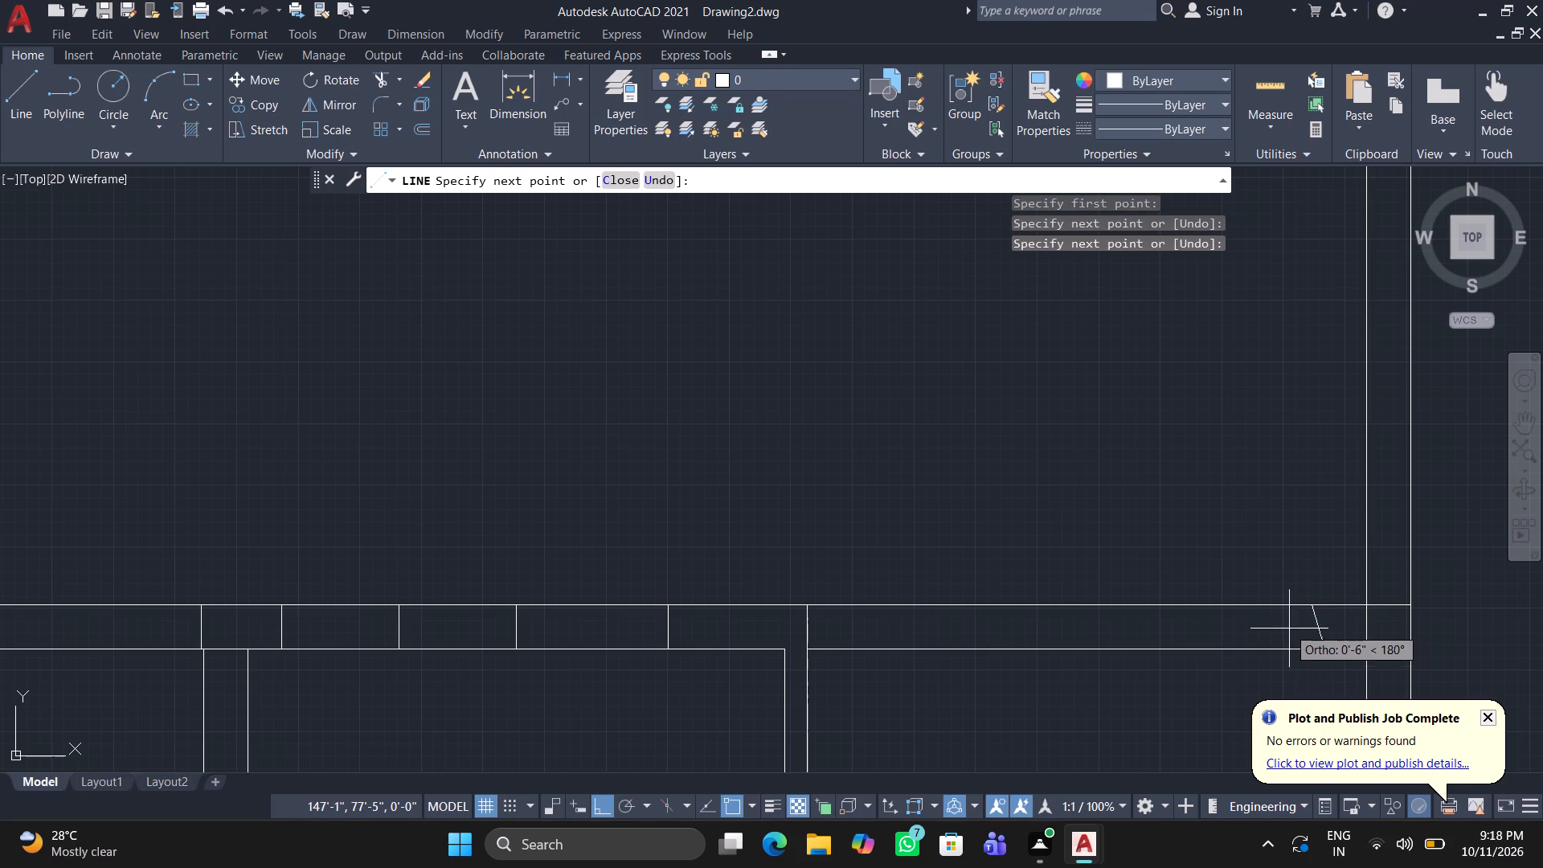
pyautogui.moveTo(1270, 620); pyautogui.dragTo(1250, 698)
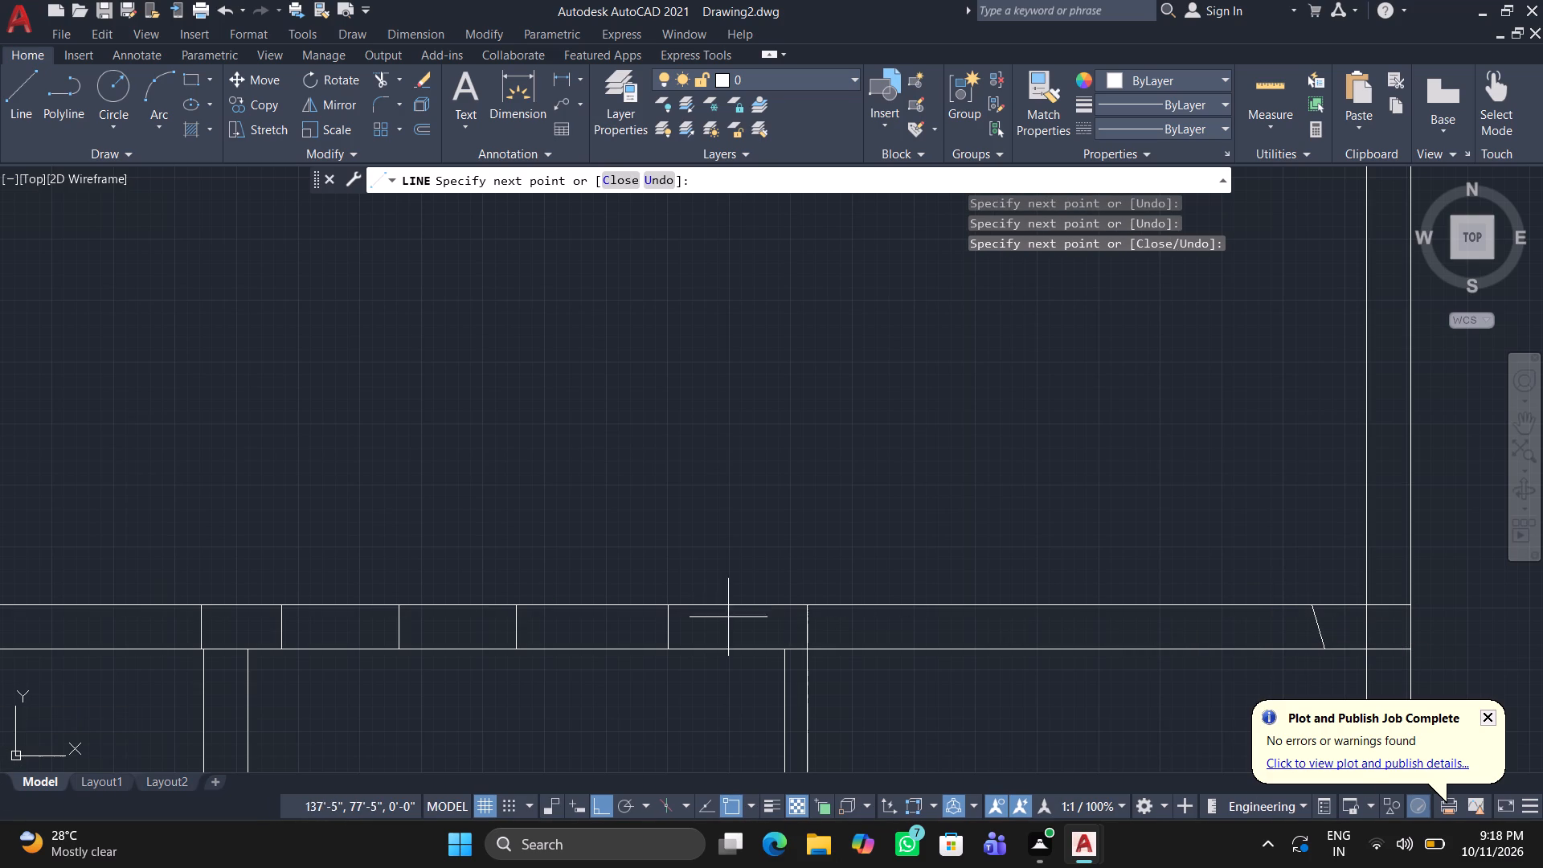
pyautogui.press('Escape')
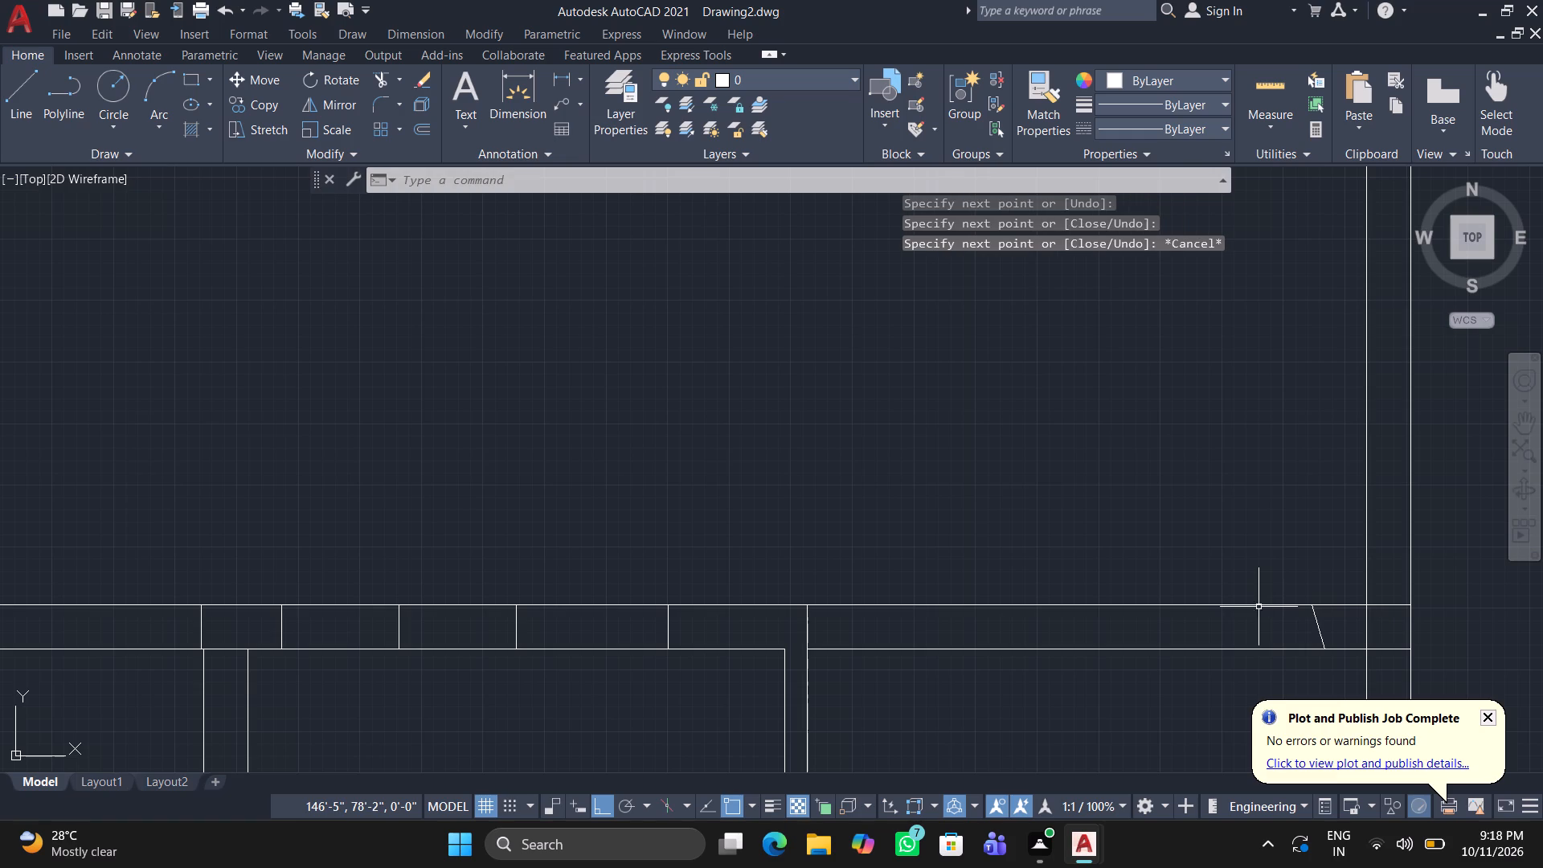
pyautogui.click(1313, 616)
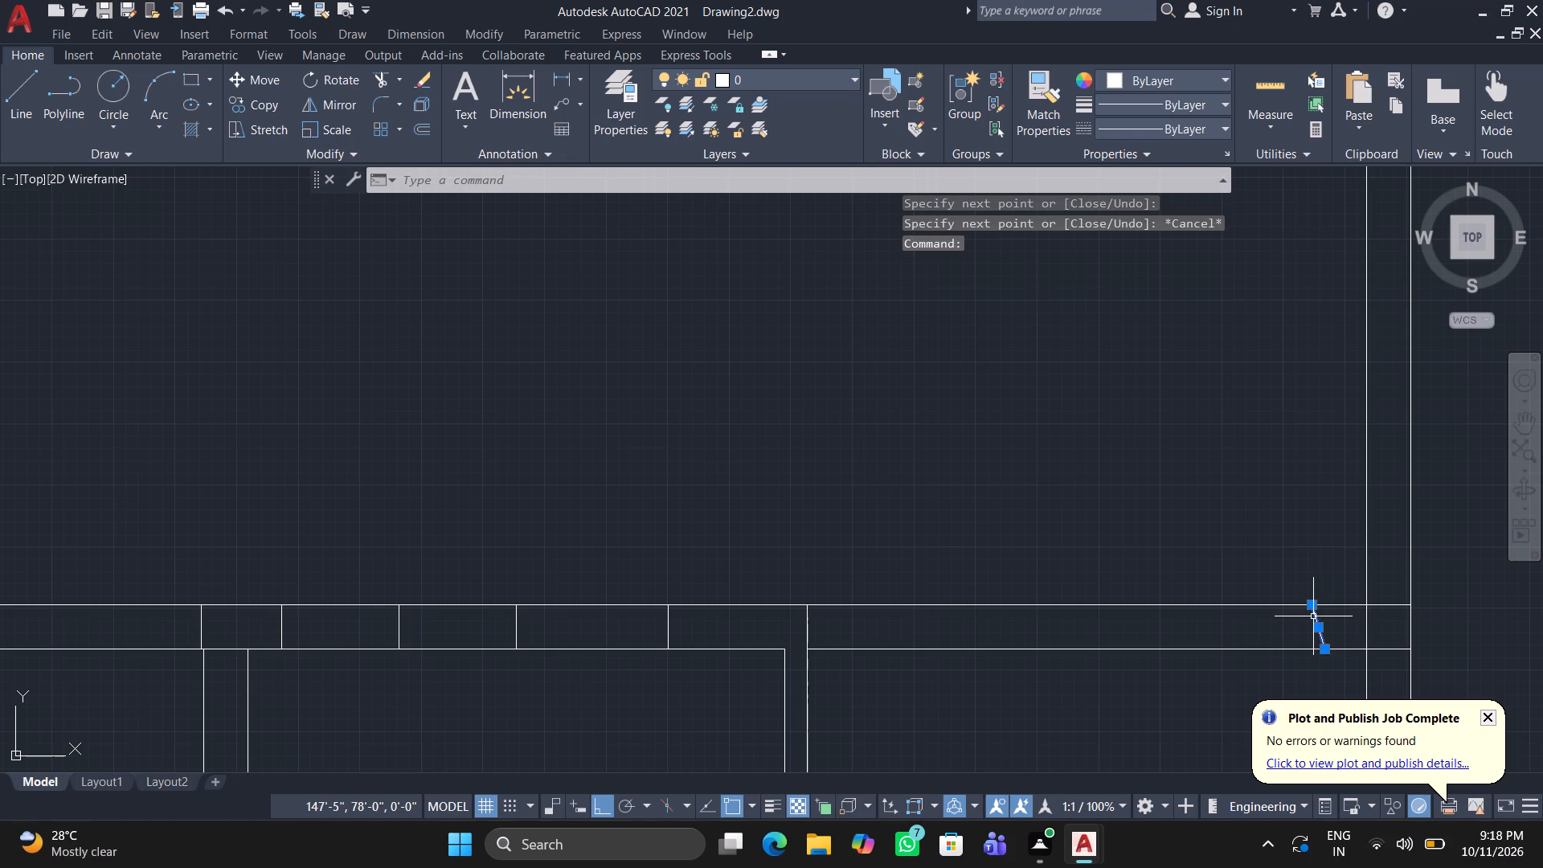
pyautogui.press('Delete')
# Draw two separate vertical lines across the wall between the partition and the right outer wall, at about X 147'-8" and X 143'-2".
pyautogui.press('l')
pyautogui.press('Return')
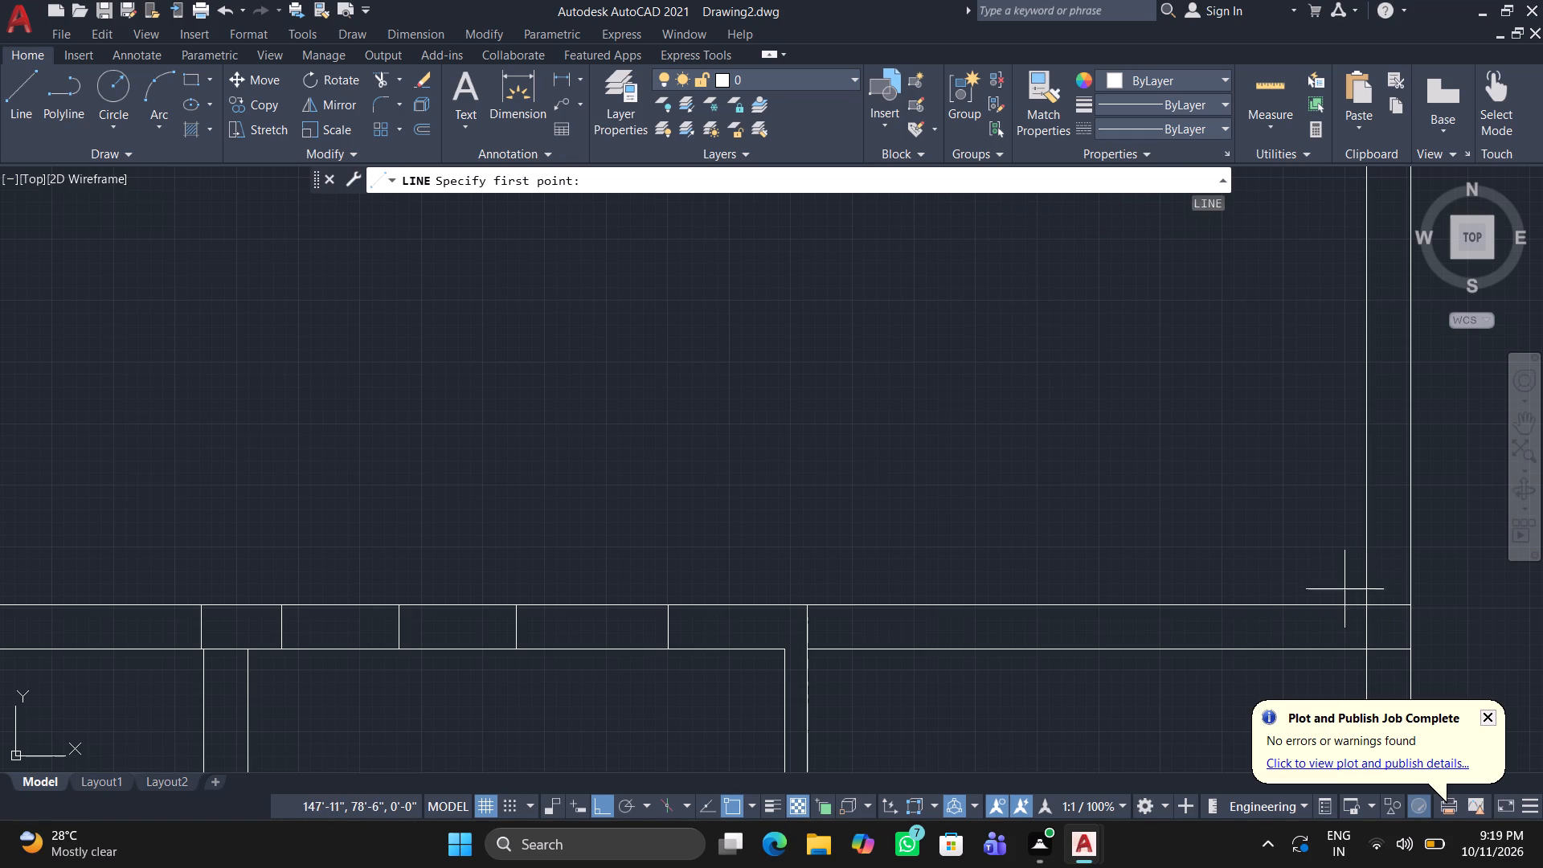
pyautogui.click(1328, 606)
pyautogui.click(1325, 647)
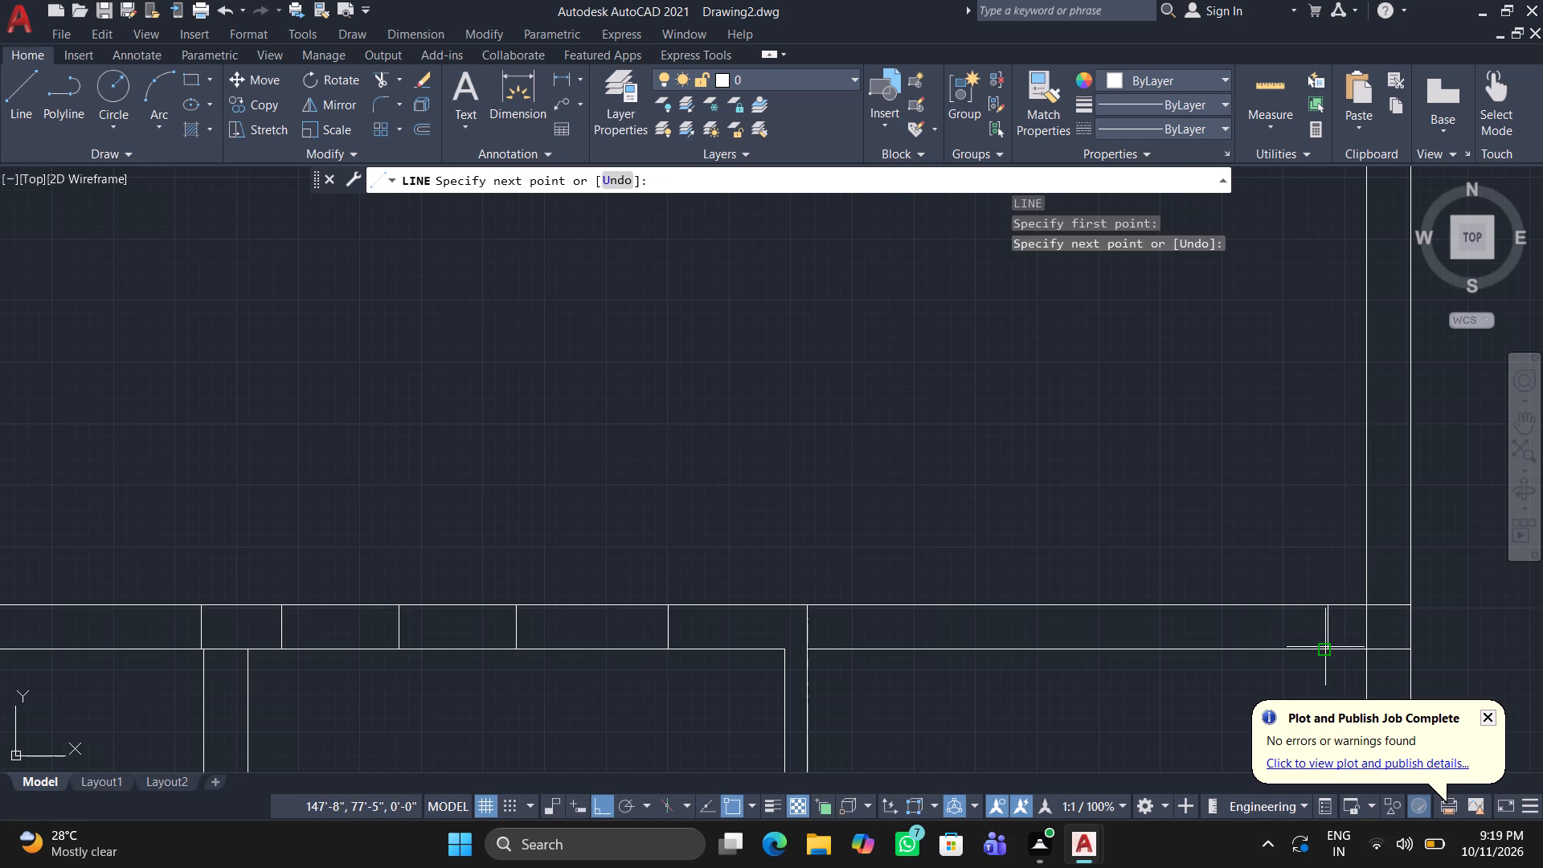
pyautogui.press("'")
pyautogui.press('Escape')
pyautogui.press('l')
pyautogui.press('Return')
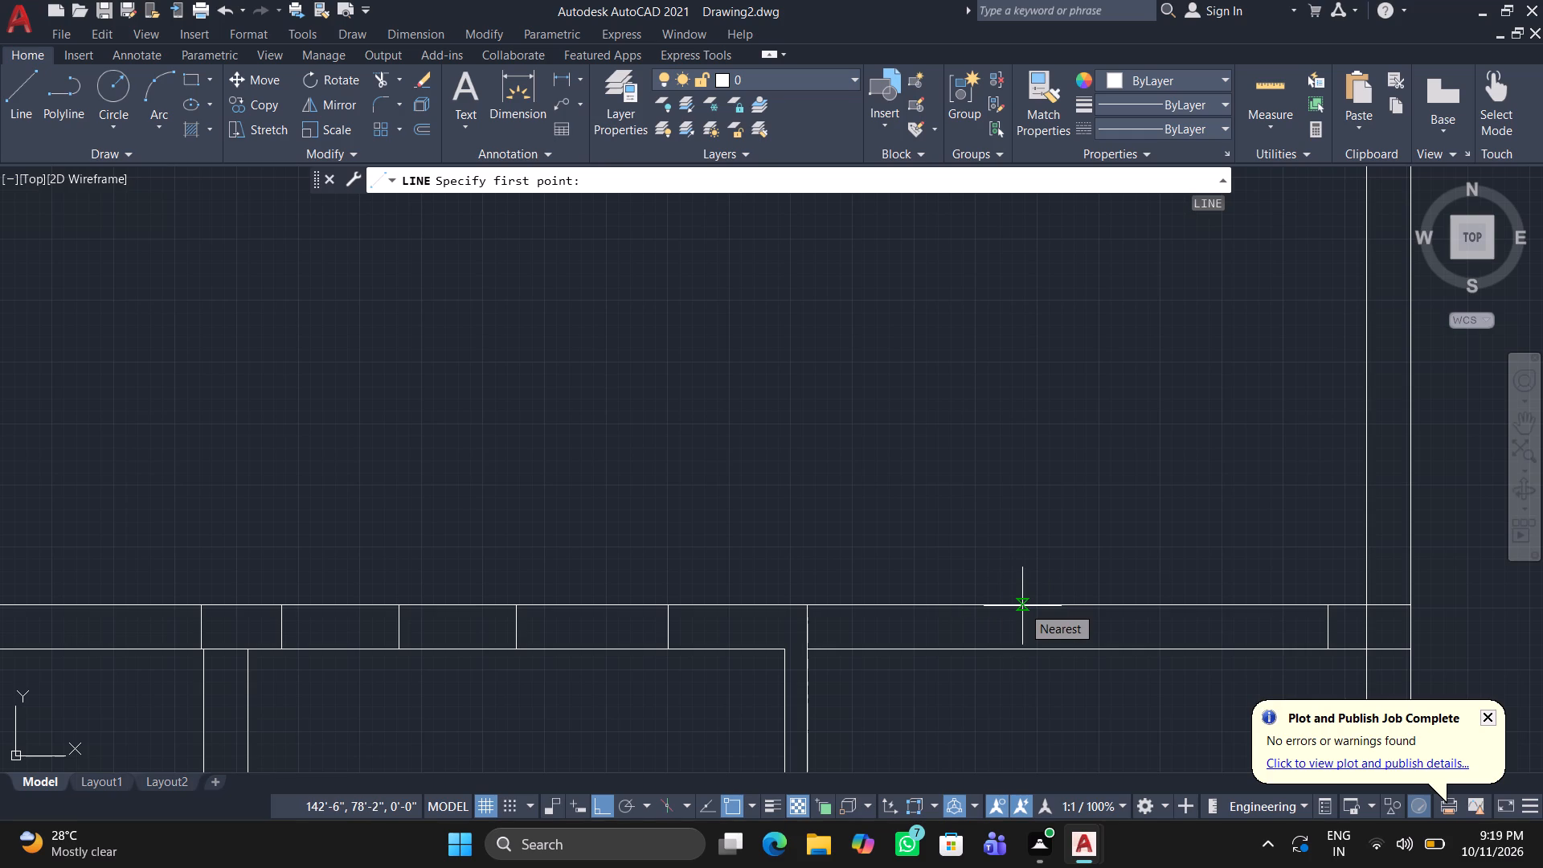
pyautogui.click(1064, 605)
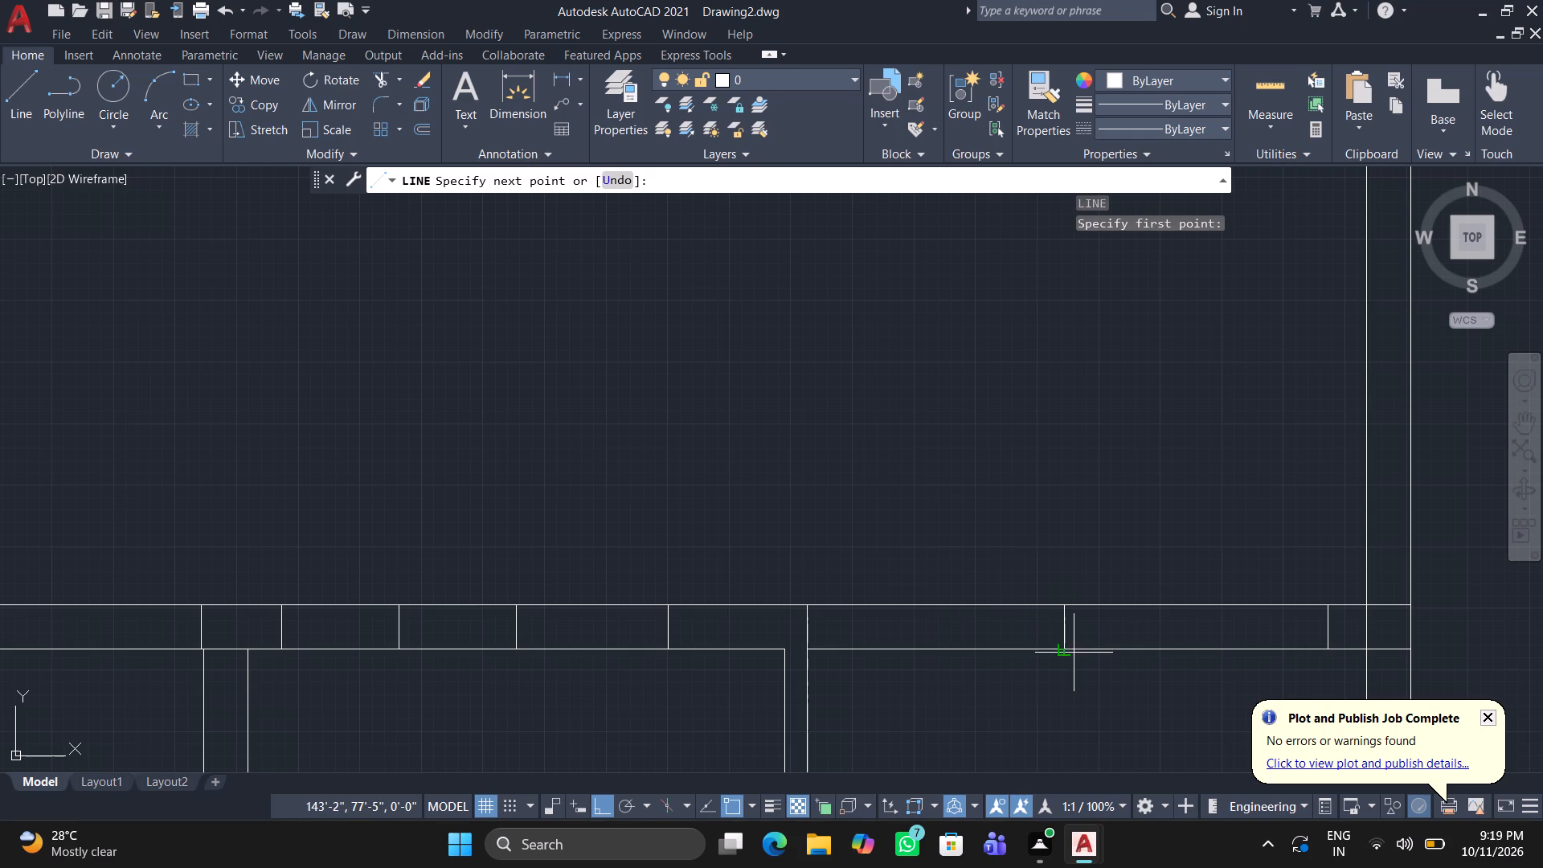
pyautogui.click(1069, 653)
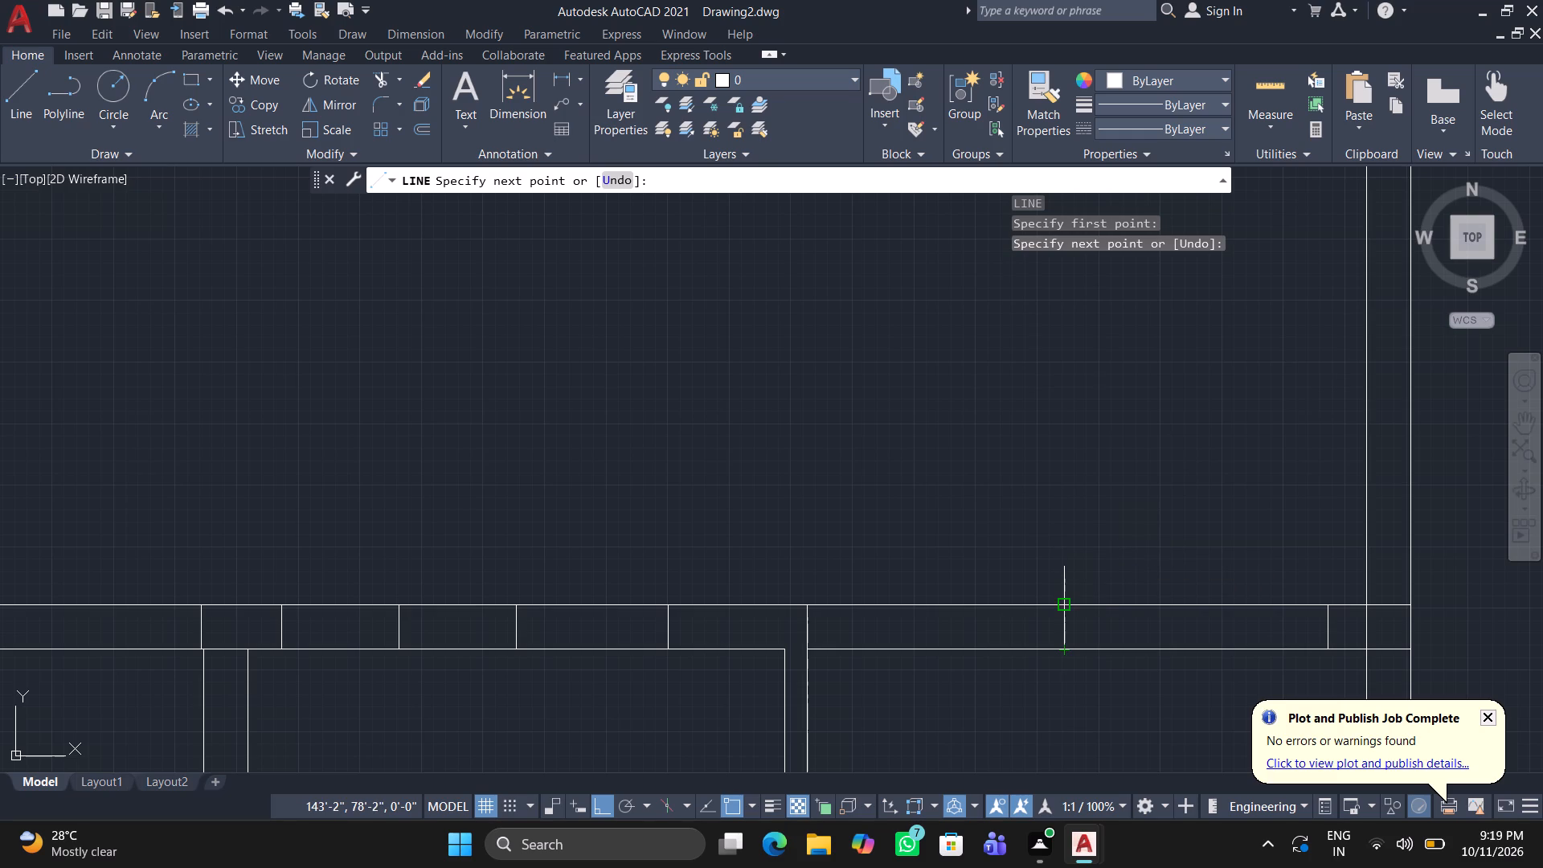
pyautogui.press('Return')
# Trim the right outer wall's inner face line where it crosses the horizontal wall at their junction.
pyautogui.scroll(-1, 1201, 755)
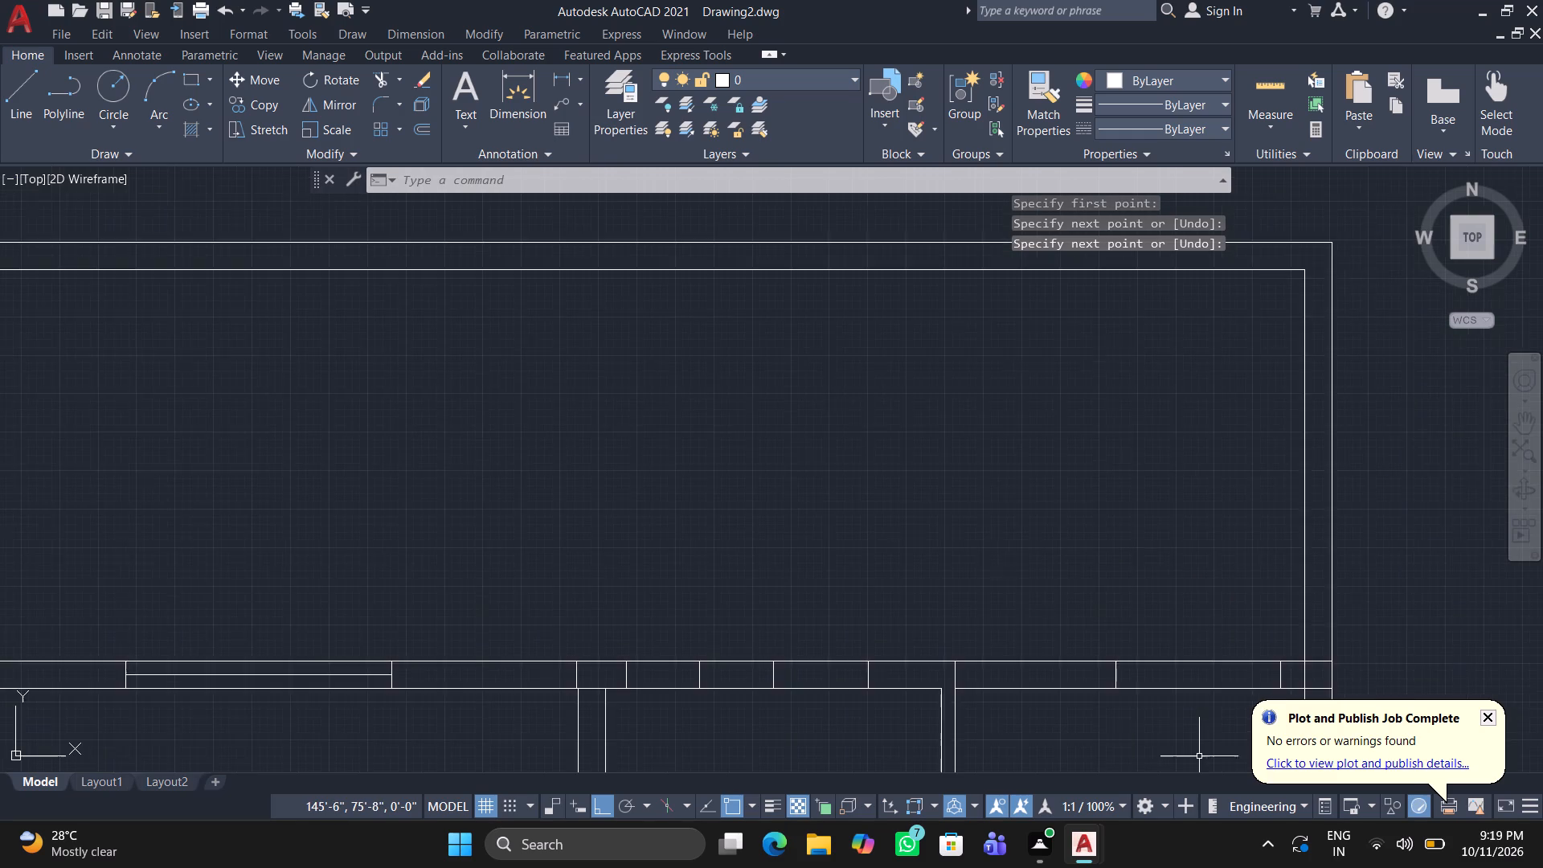
pyautogui.scroll(-1, 1195, 760)
pyautogui.moveTo(1178, 751); pyautogui.dragTo(1037, 642, button='middle')
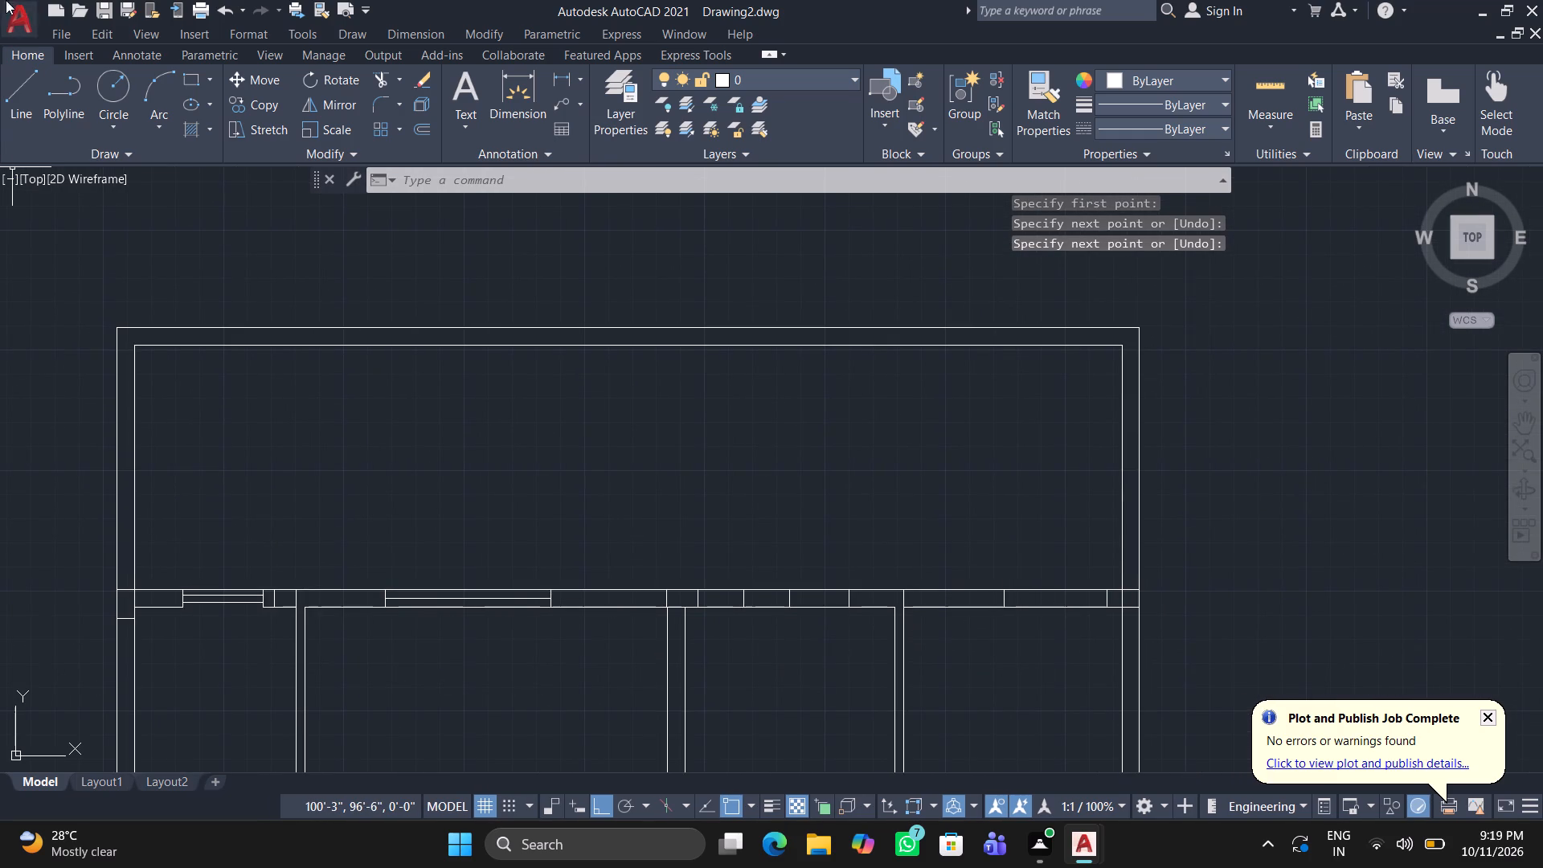
pyautogui.click(376, 72)
pyautogui.scroll(3, 1043, 582)
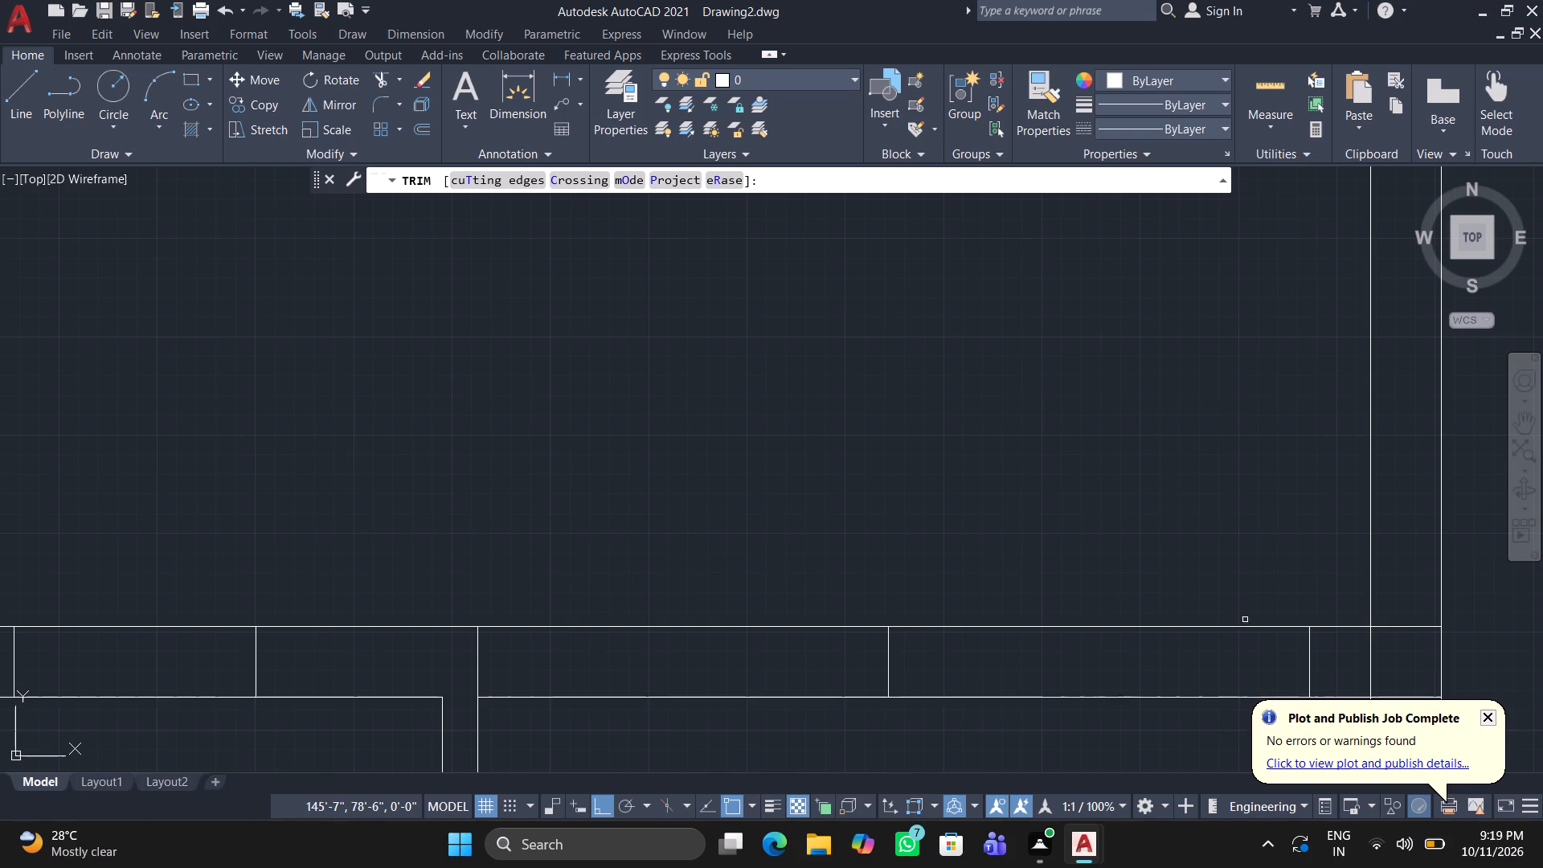
pyautogui.moveTo(1270, 628); pyautogui.dragTo(995, 620, button='middle')
pyautogui.click(1094, 641)
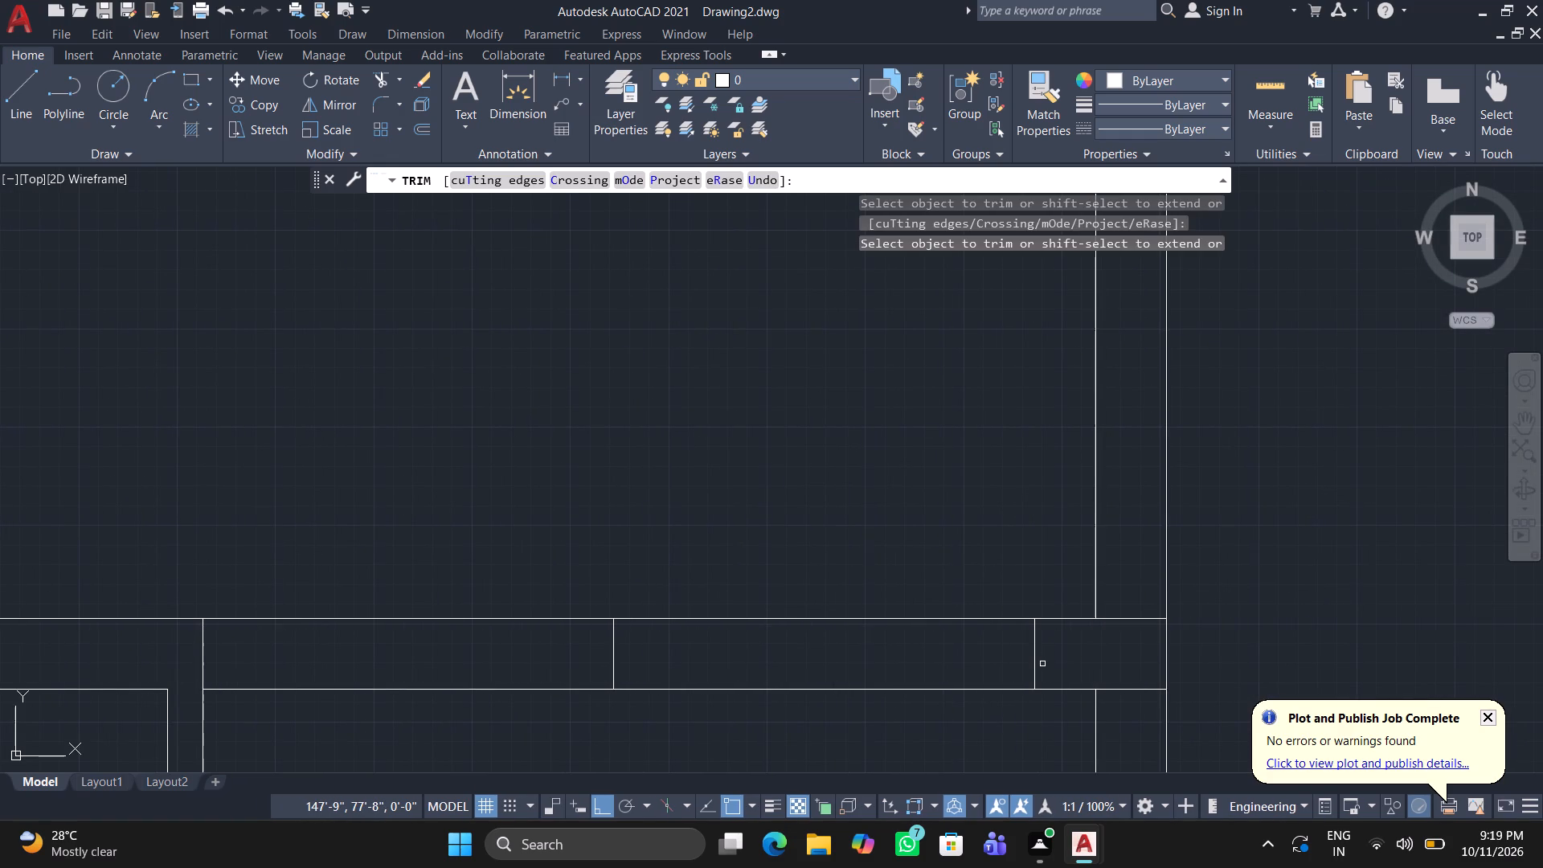
pyautogui.press('Return')
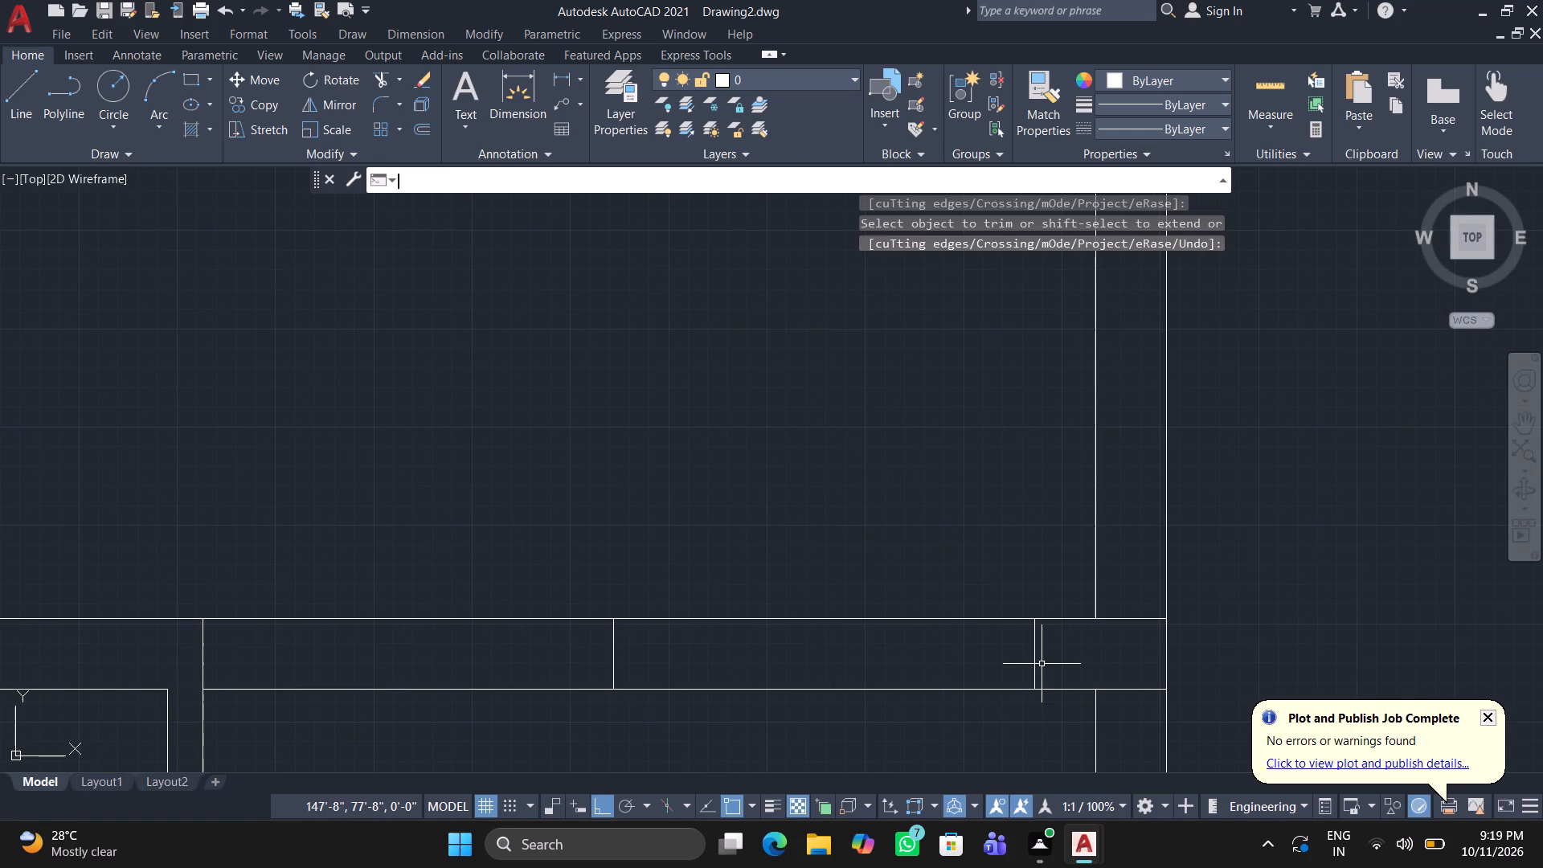
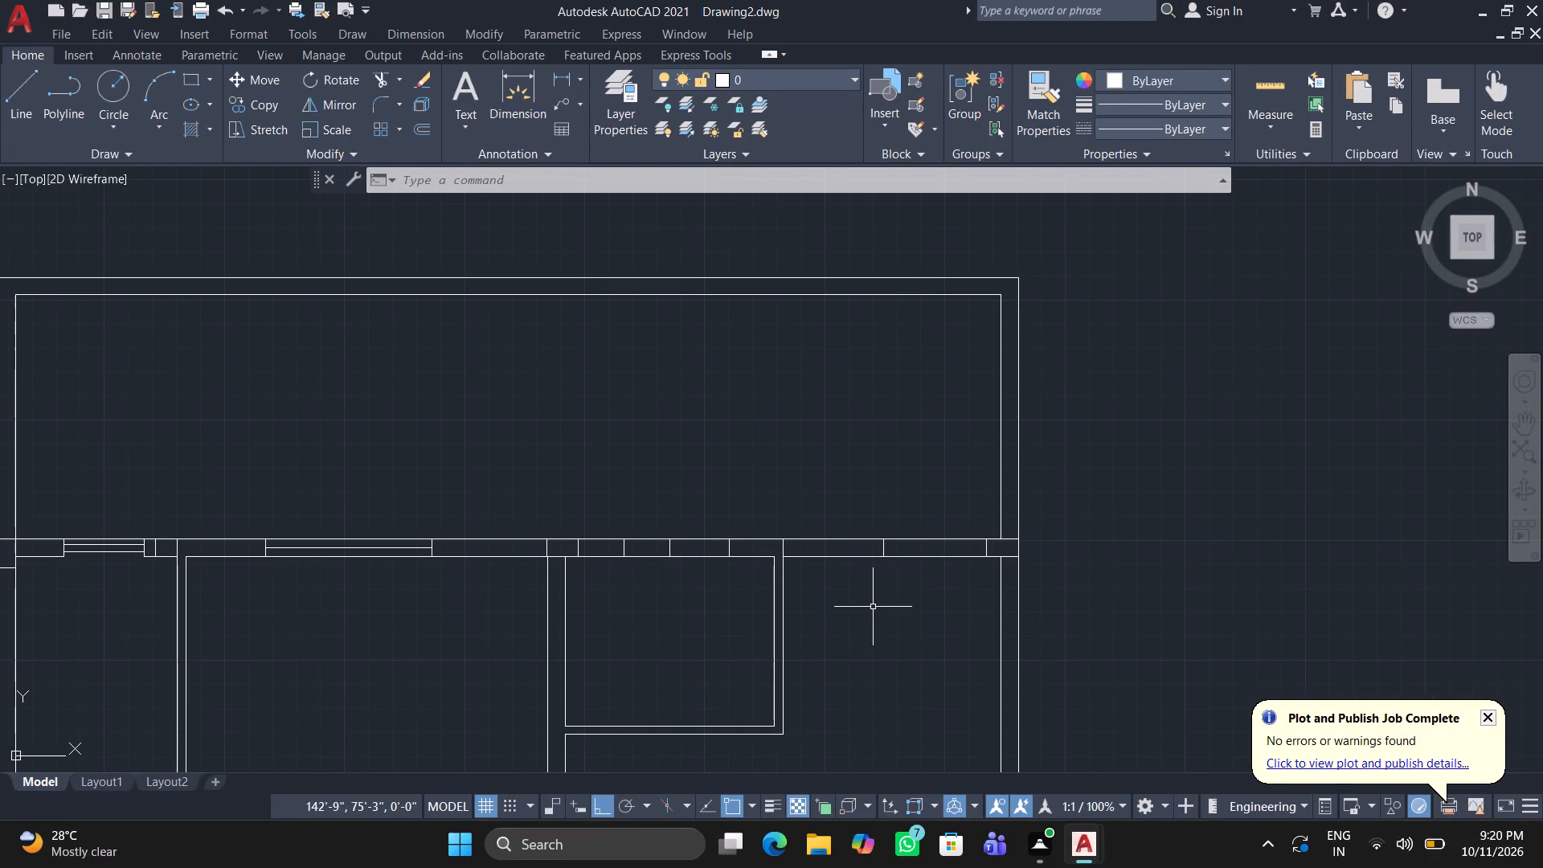
# Draw the column outline where the vertical wall meets the horizontal wall's end, between about X 128'-0" and X 129'-4".
pyautogui.scroll(-2, 876, 607)
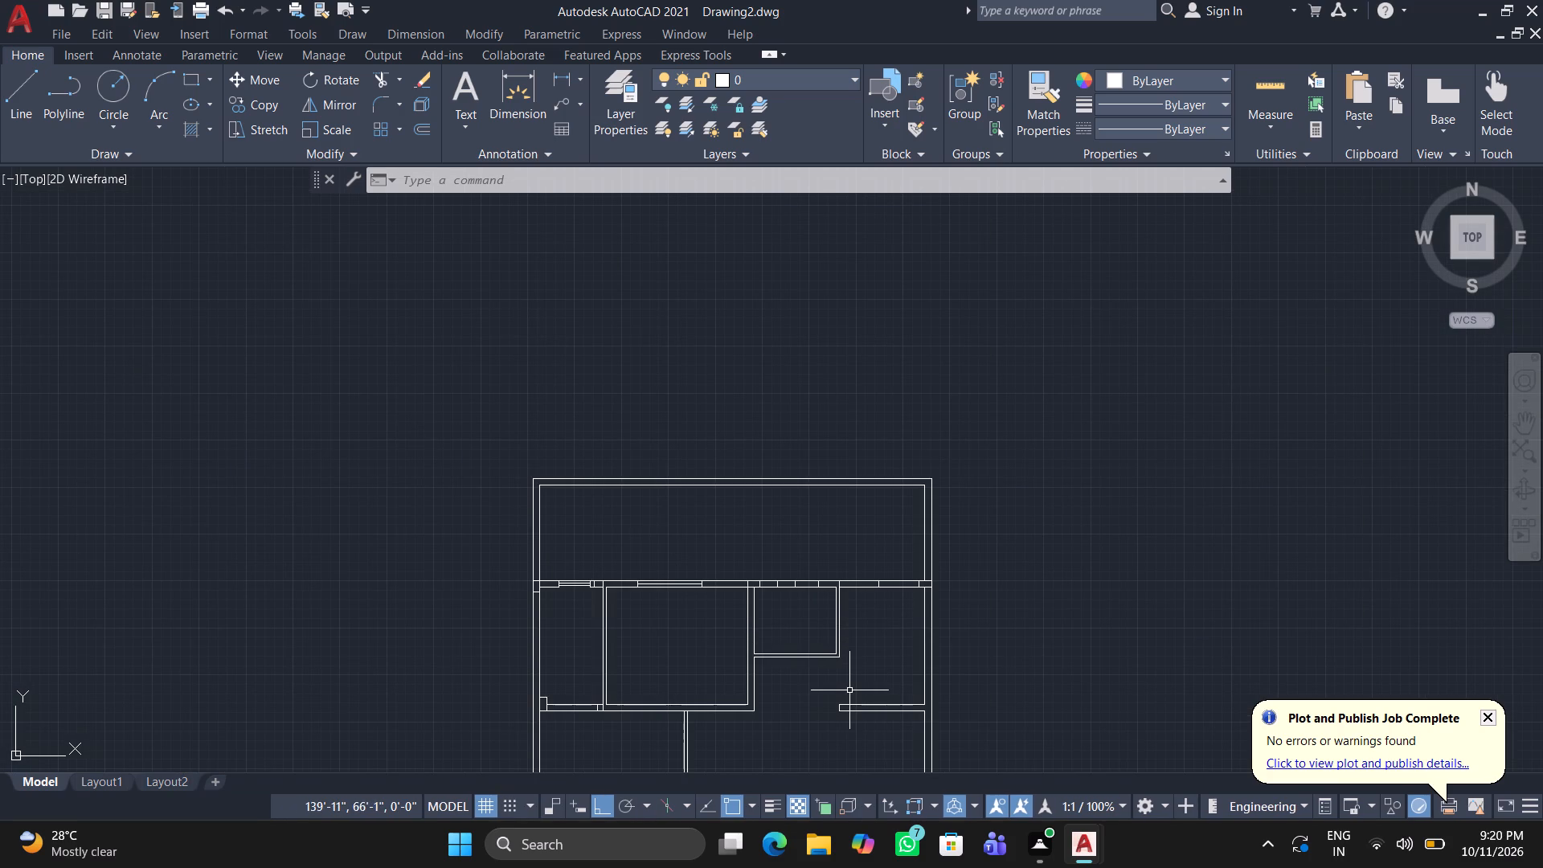
pyautogui.moveTo(849, 690); pyautogui.dragTo(808, 621, button='middle')
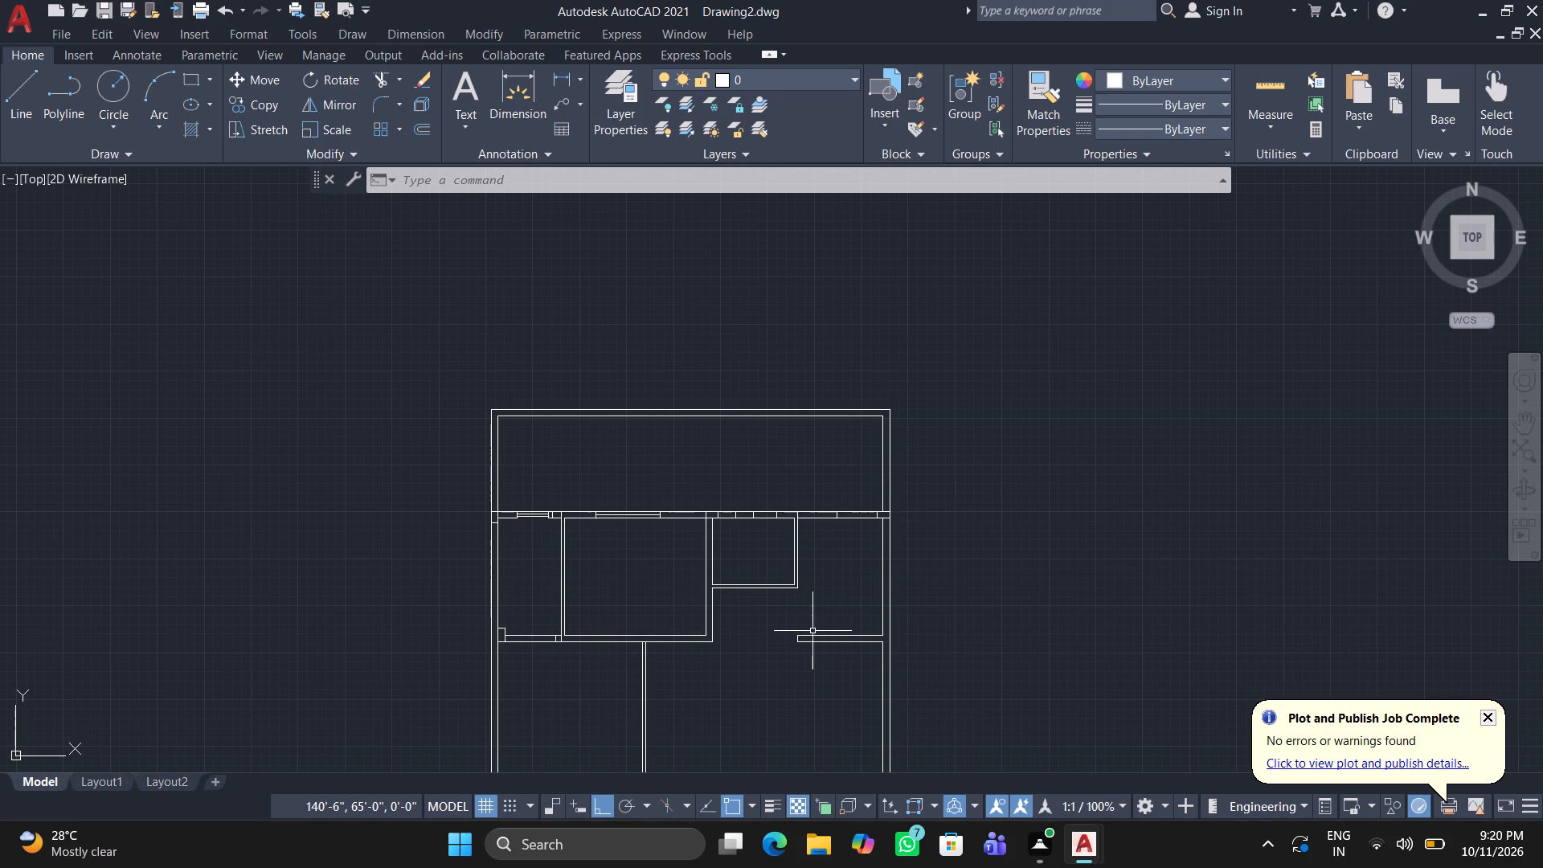
pyautogui.scroll(1, 647, 678)
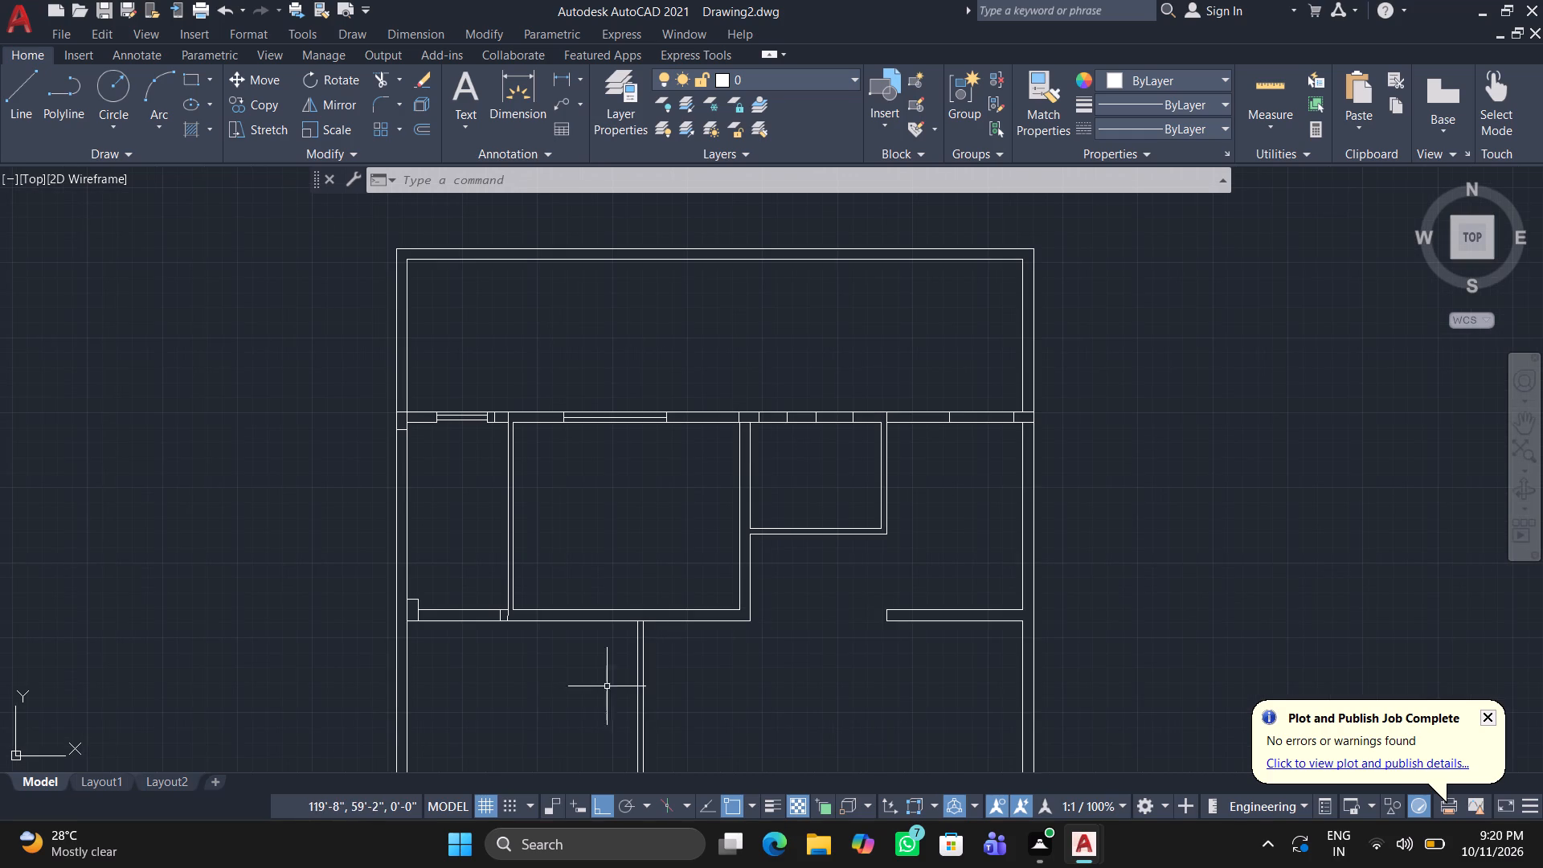
pyautogui.moveTo(526, 687); pyautogui.dragTo(665, 561, button='middle')
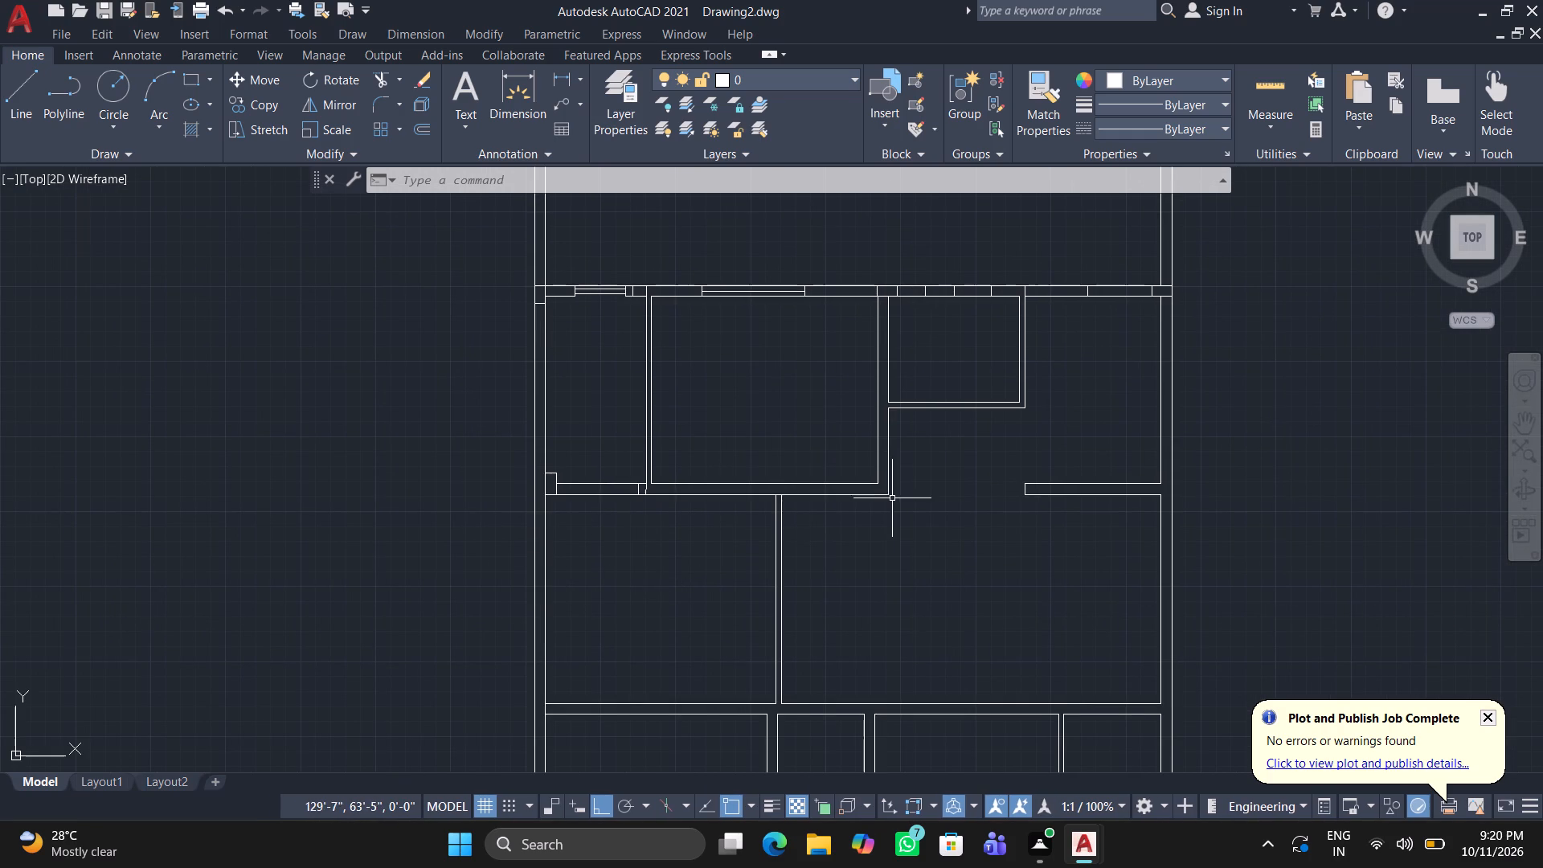
pyautogui.scroll(1, 897, 483)
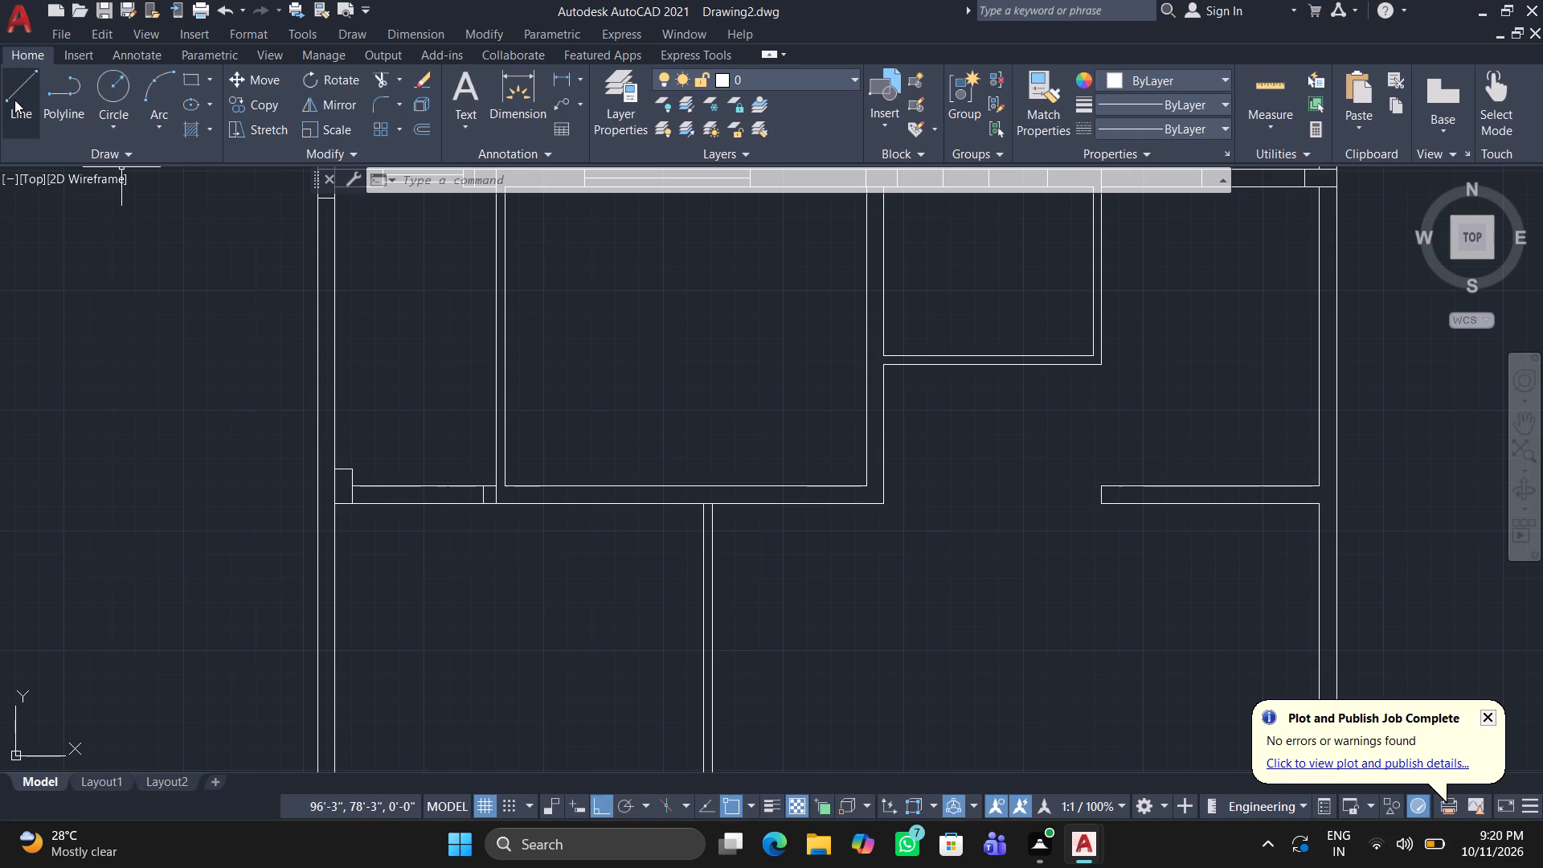
pyautogui.click(12, 91)
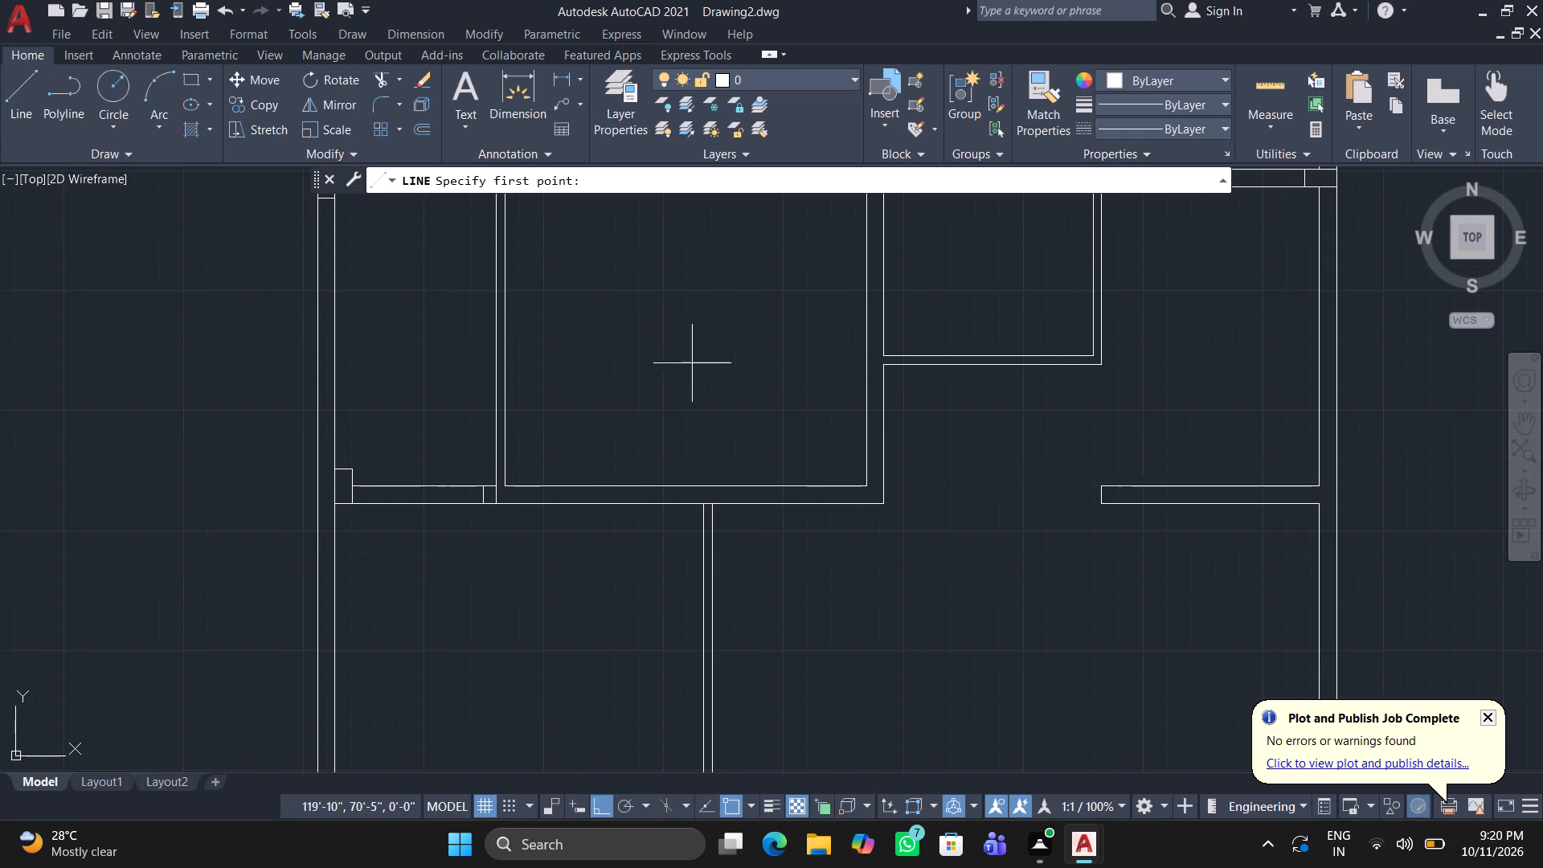
pyautogui.scroll(2, 873, 469)
pyautogui.click(866, 514)
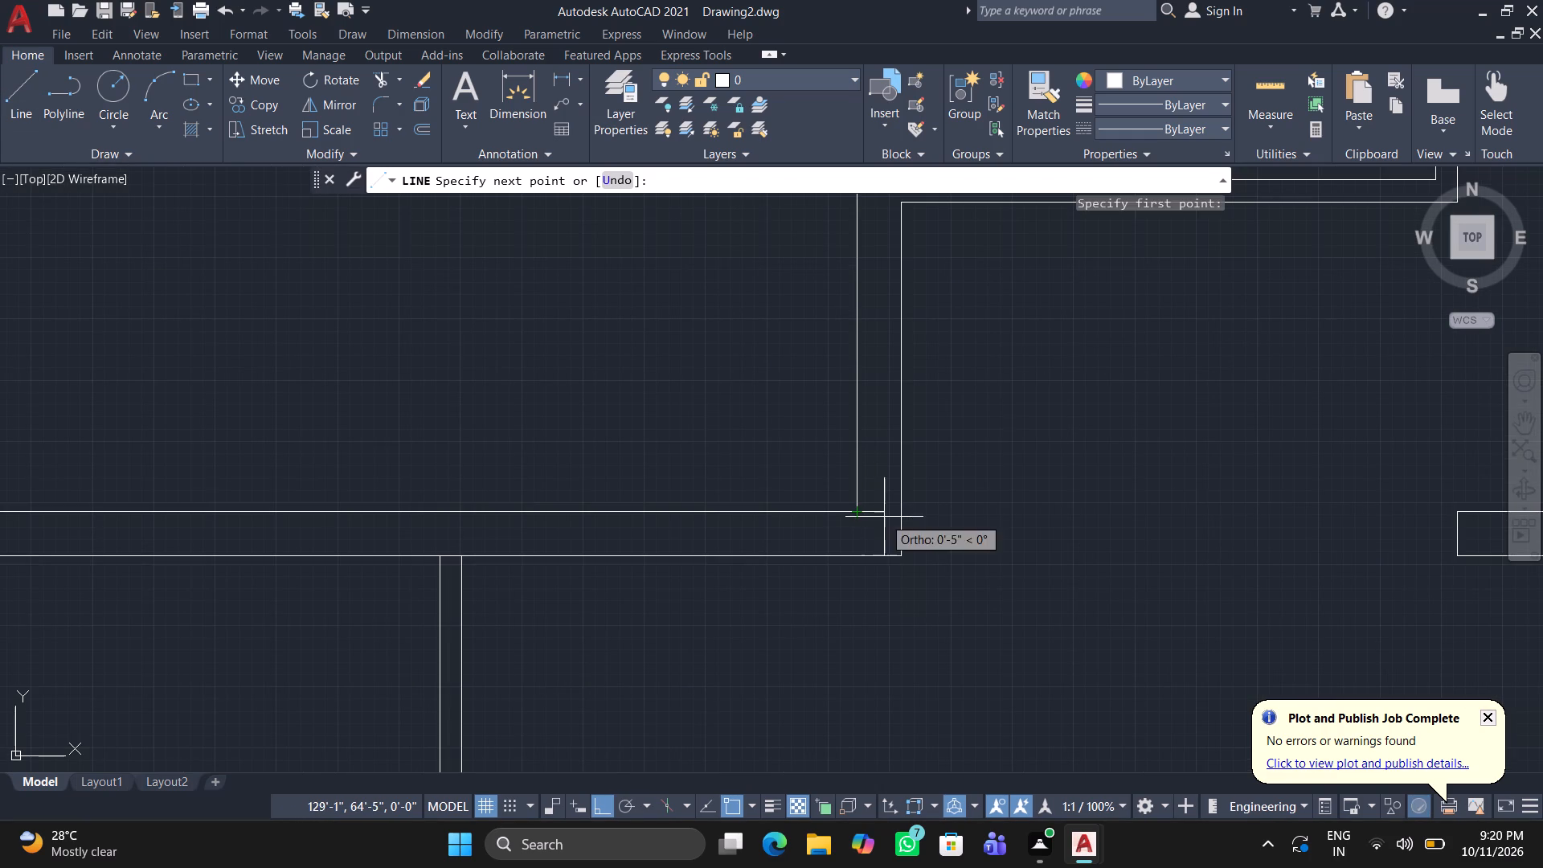
pyautogui.doubleClick(907, 513)
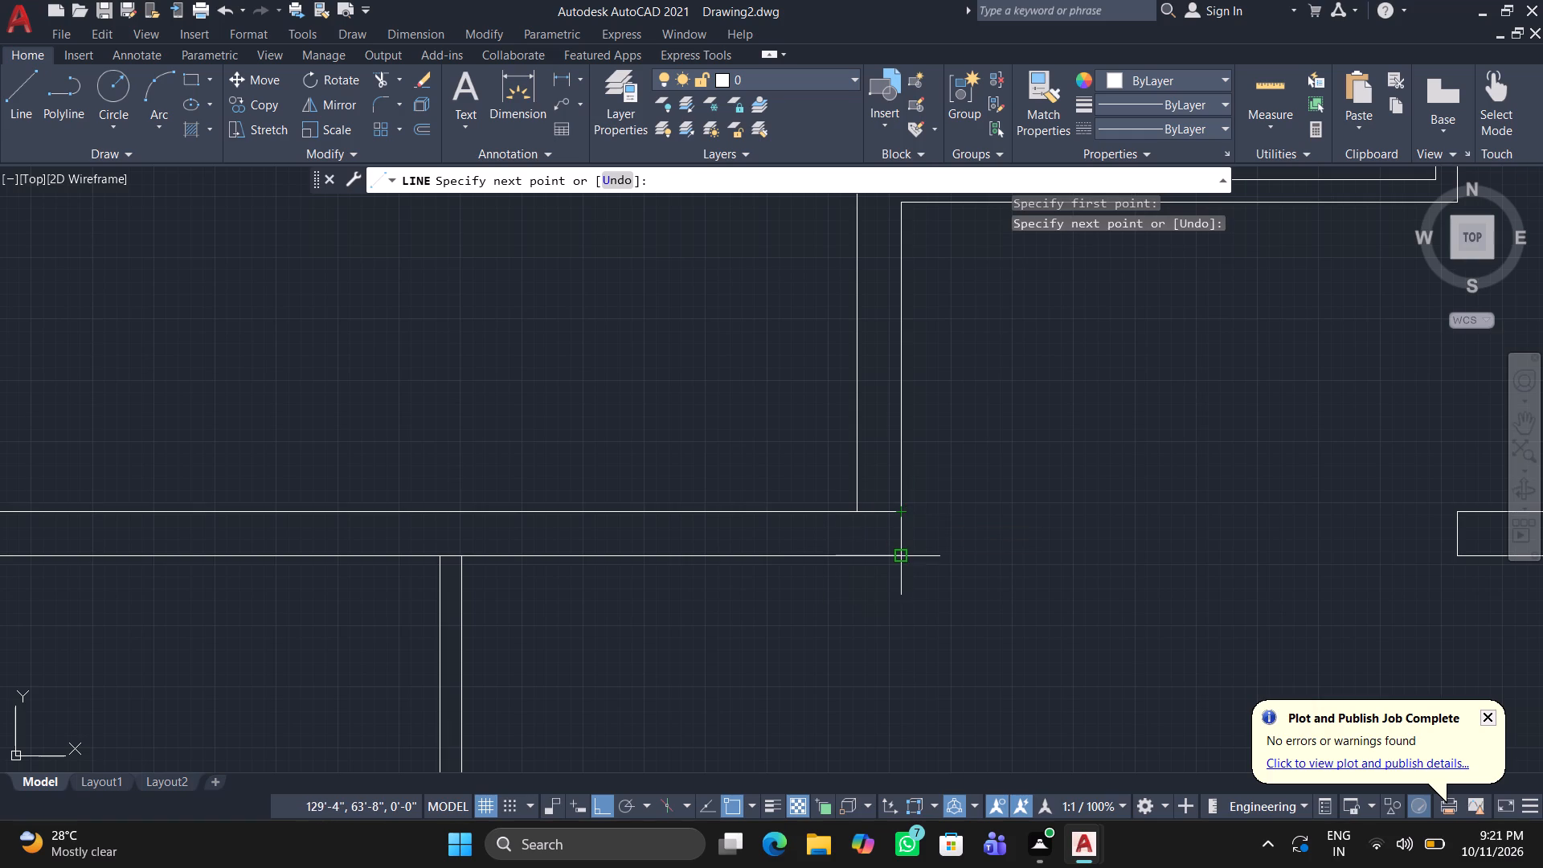
pyautogui.click(902, 555)
pyautogui.click(820, 555)
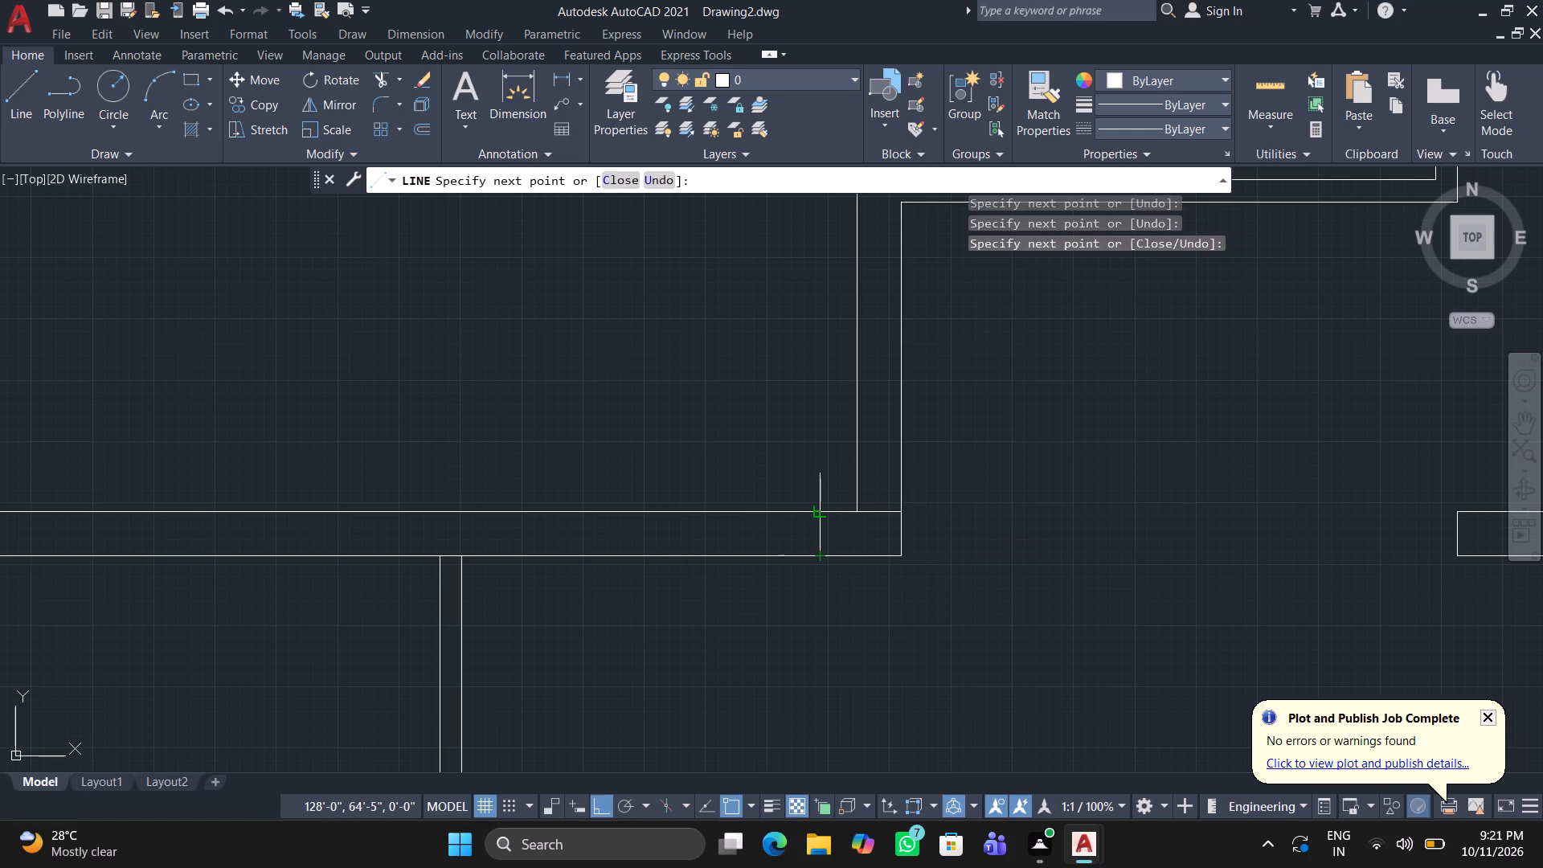
pyautogui.click(820, 518)
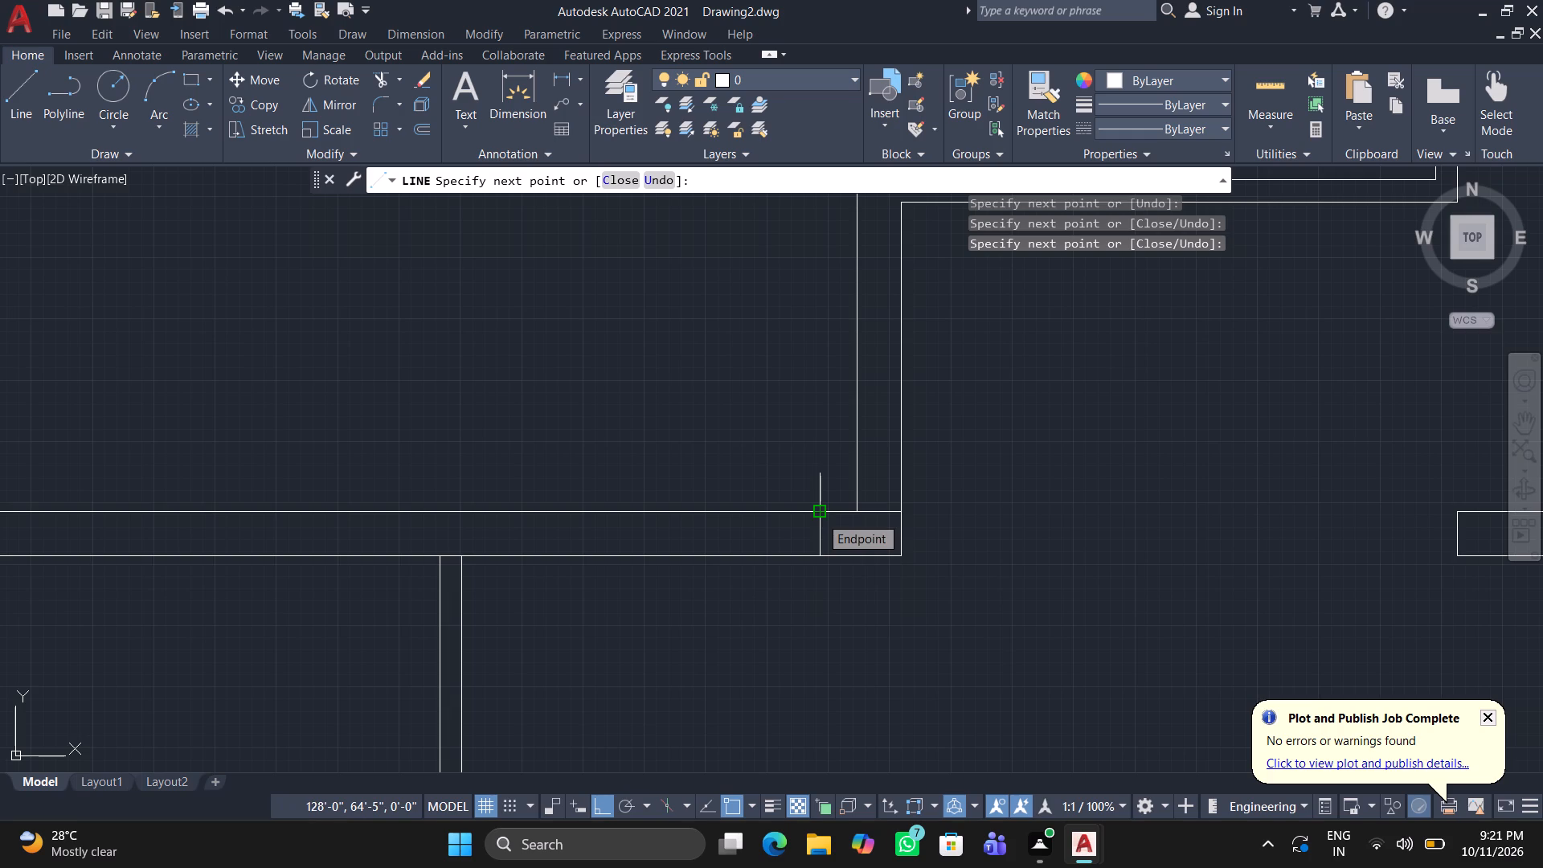
pyautogui.press('Escape')
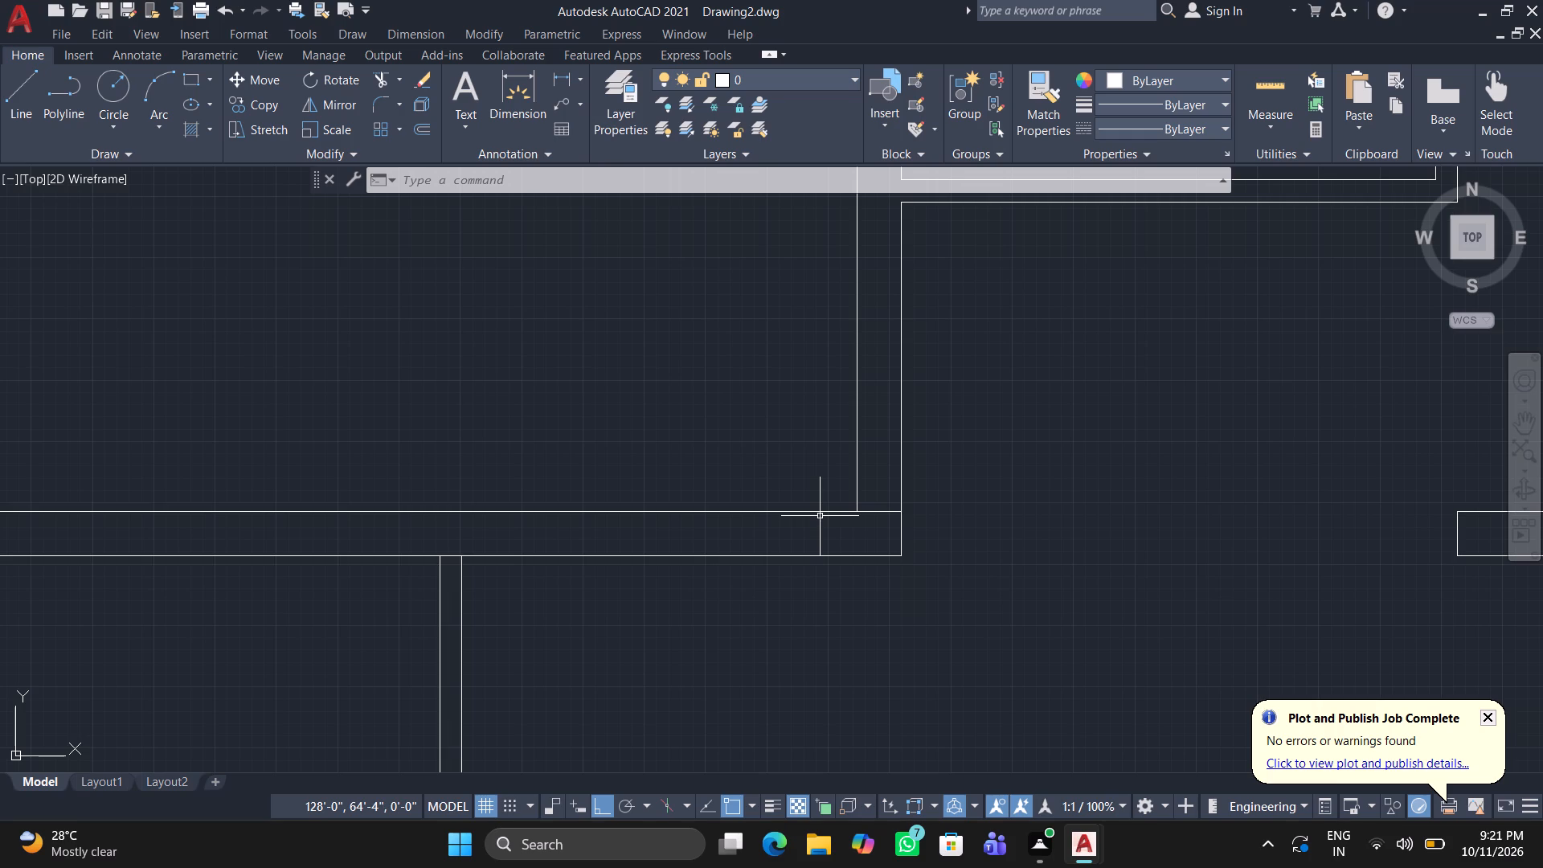
# Draw a short line across the lower end of the vertical partition at about X 121'-6", along the horizontal wall's upper face.
pyautogui.press('space')
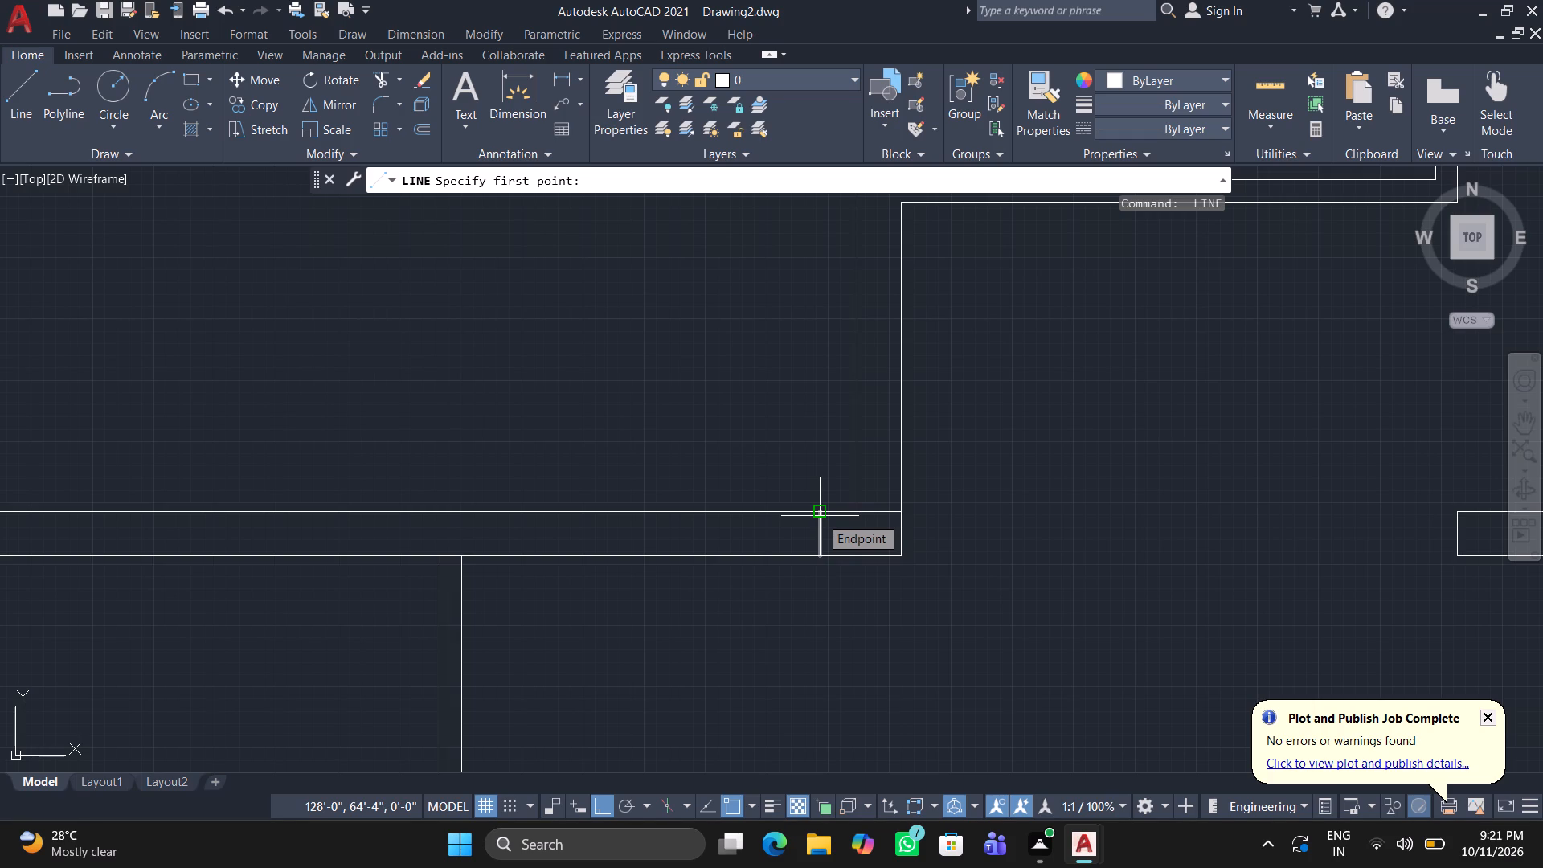
pyautogui.scroll(-2, 658, 453)
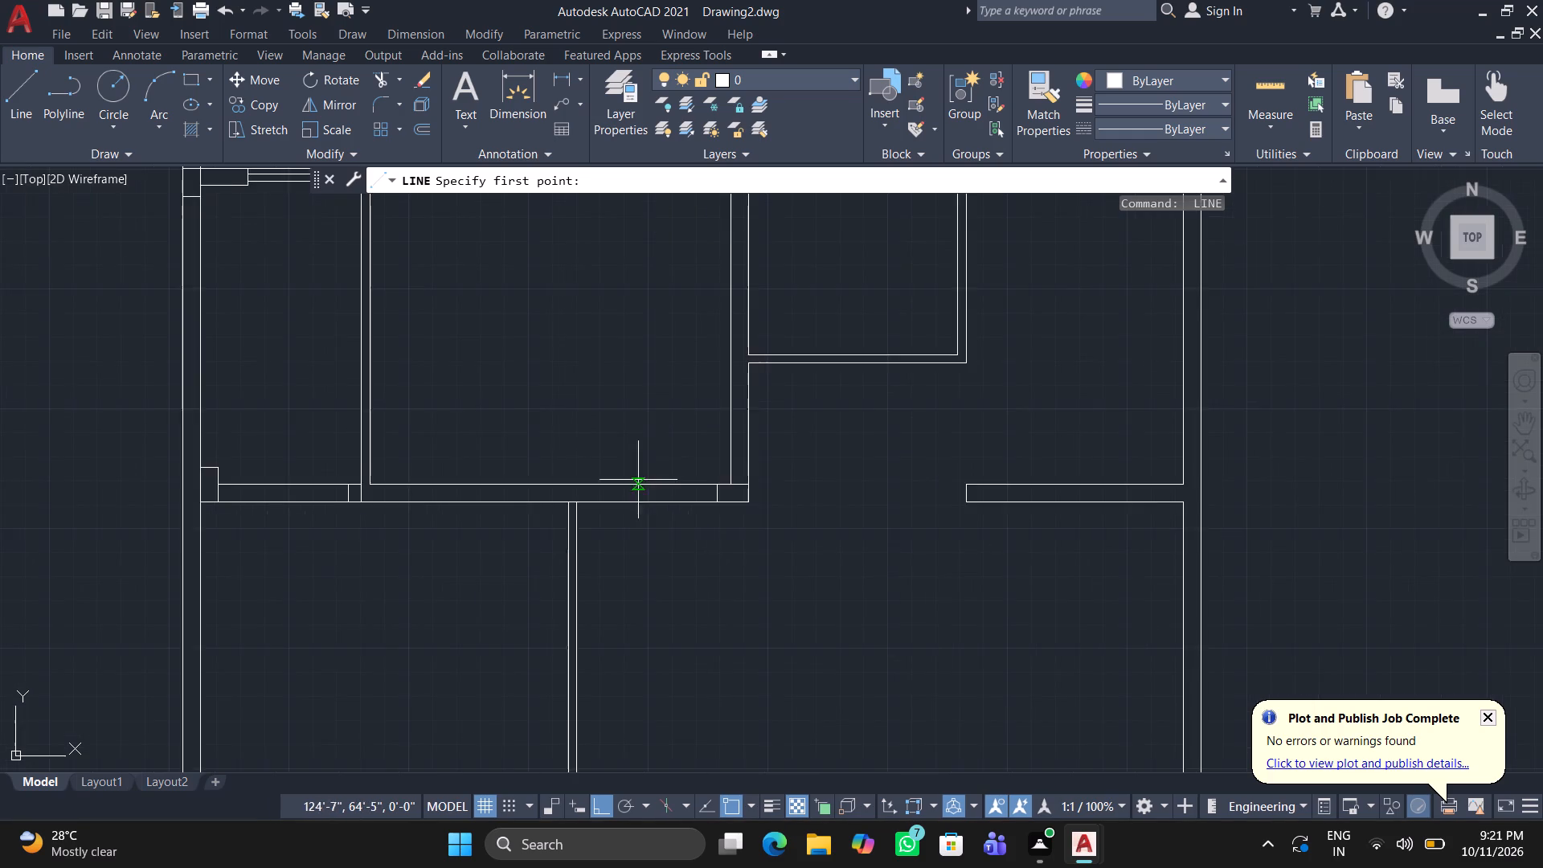
pyautogui.scroll(-1, 638, 481)
pyautogui.moveTo(600, 539); pyautogui.dragTo(657, 480, button='middle')
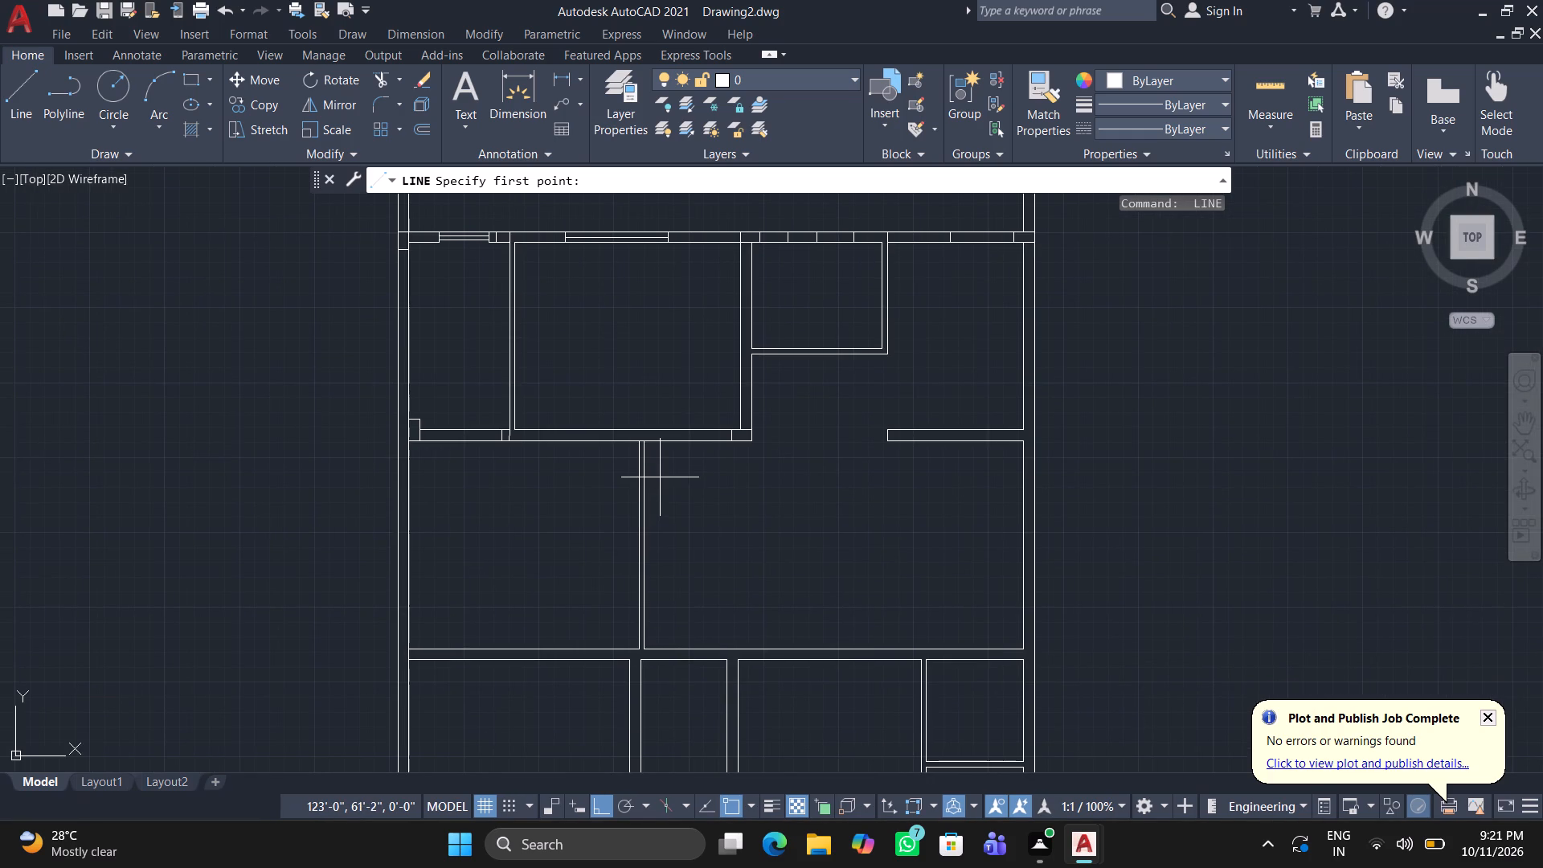
pyautogui.scroll(-2, 636, 467)
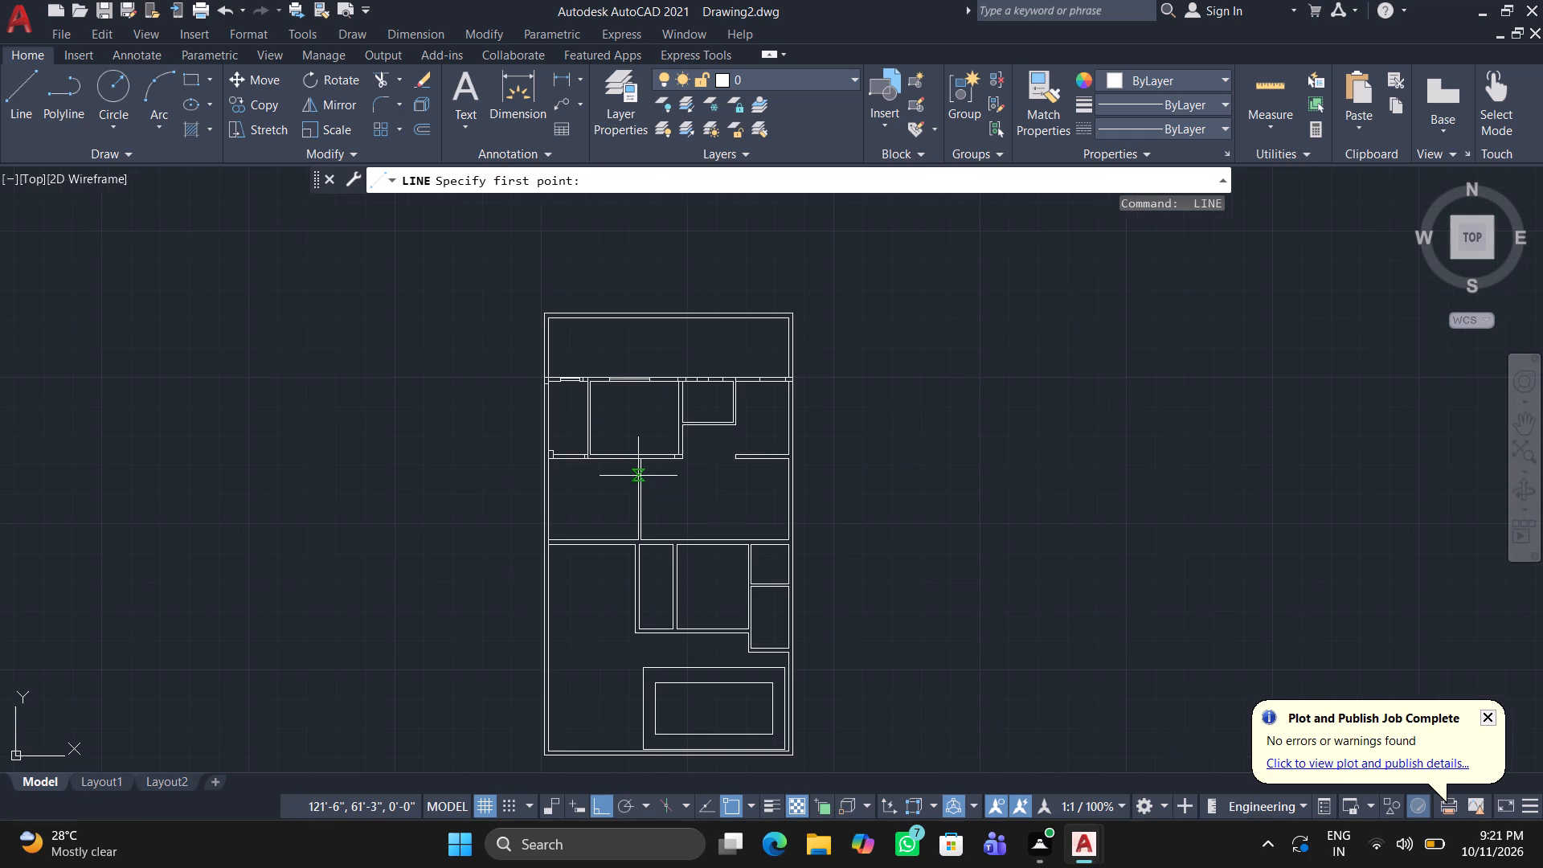
pyautogui.scroll(2, 620, 474)
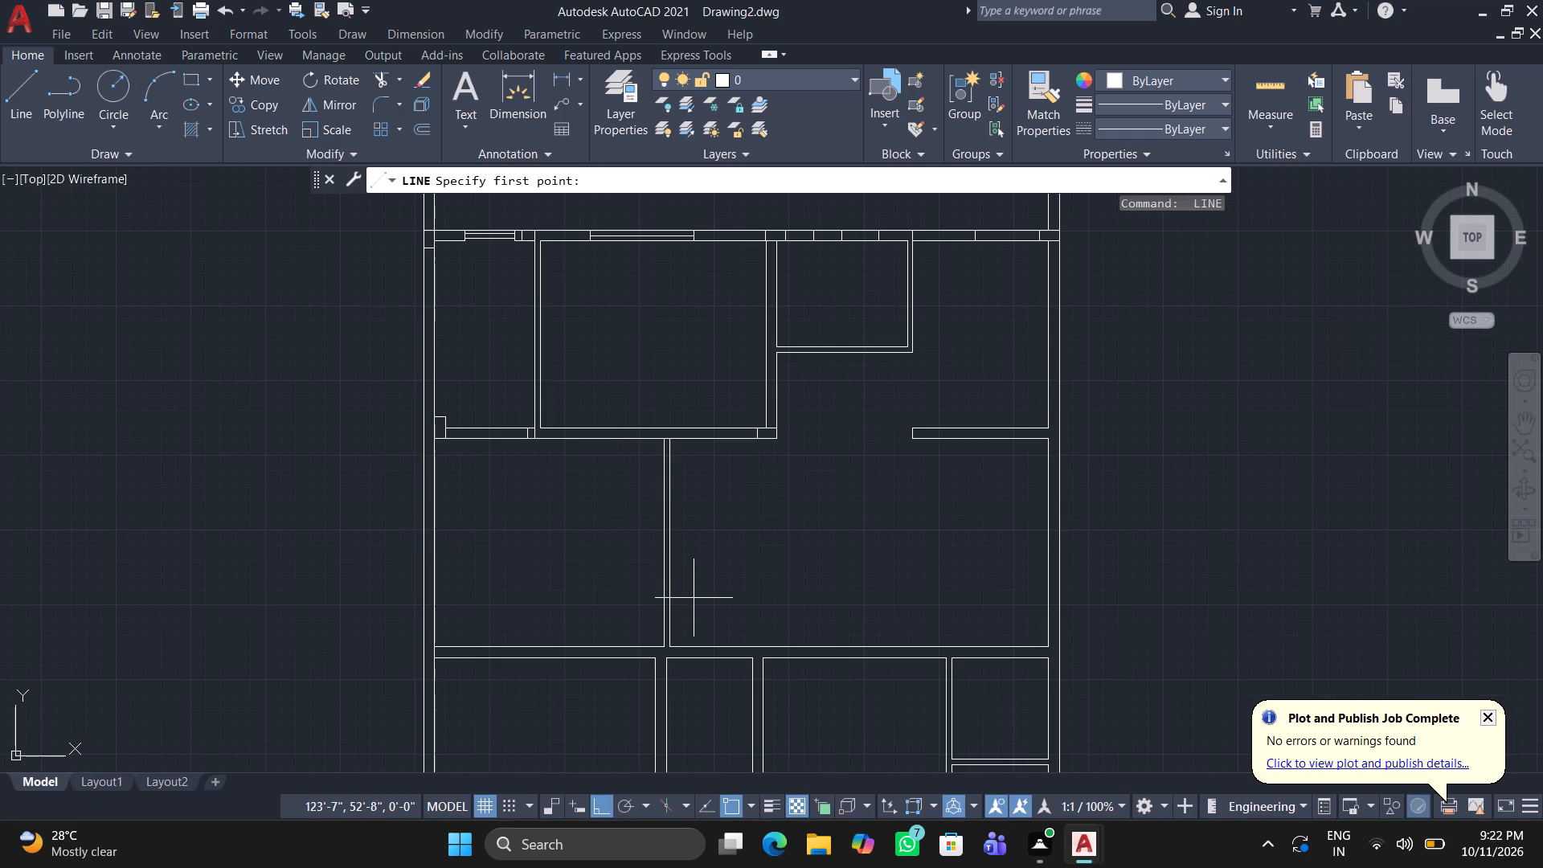
pyautogui.scroll(2, 685, 604)
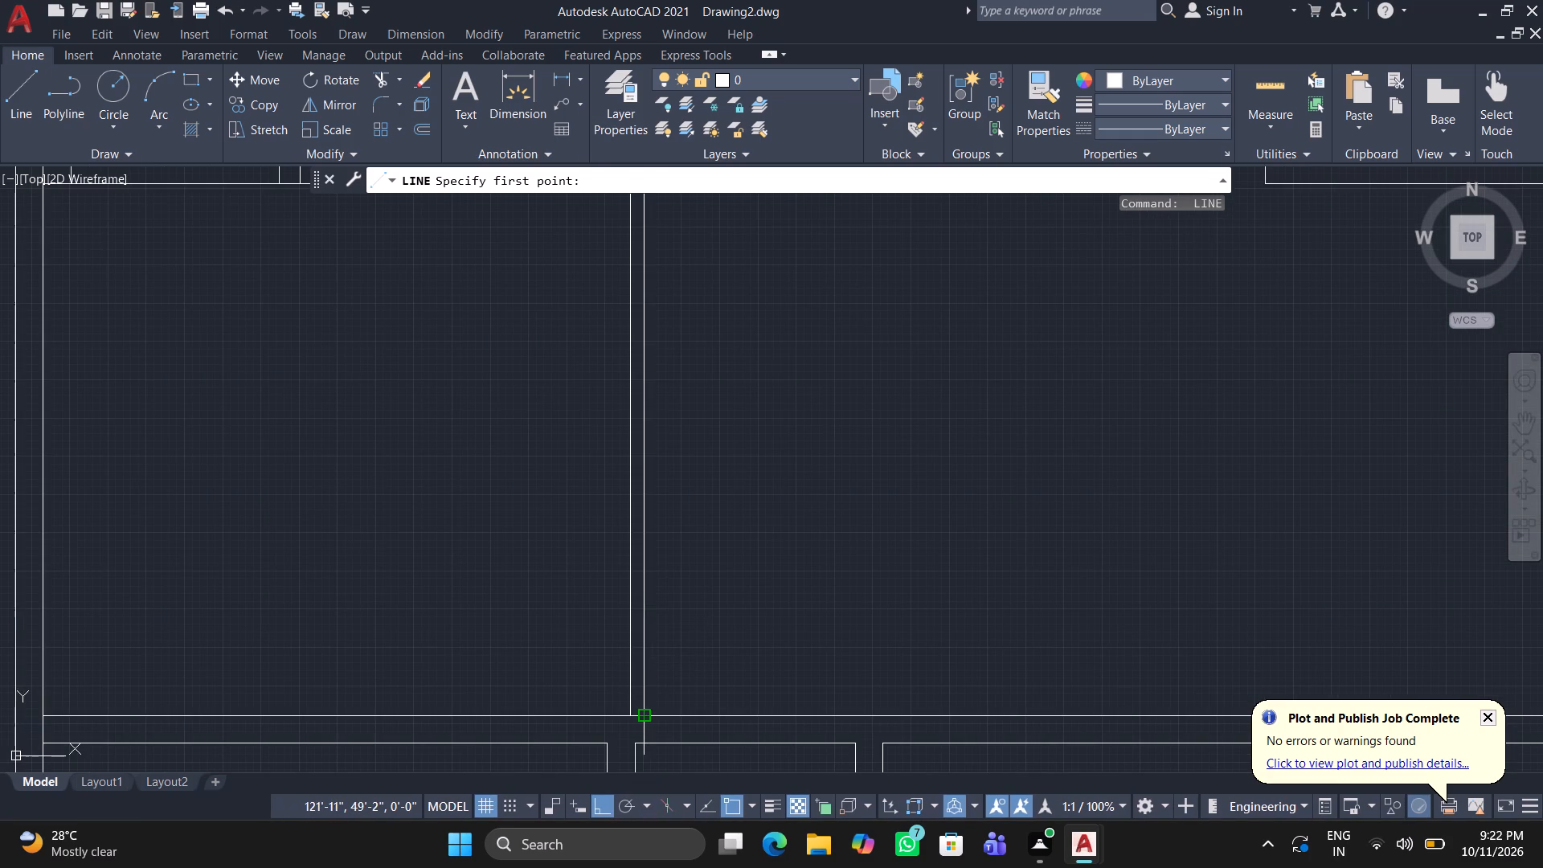
pyautogui.click(641, 717)
pyautogui.click(625, 721)
pyautogui.press('Return')
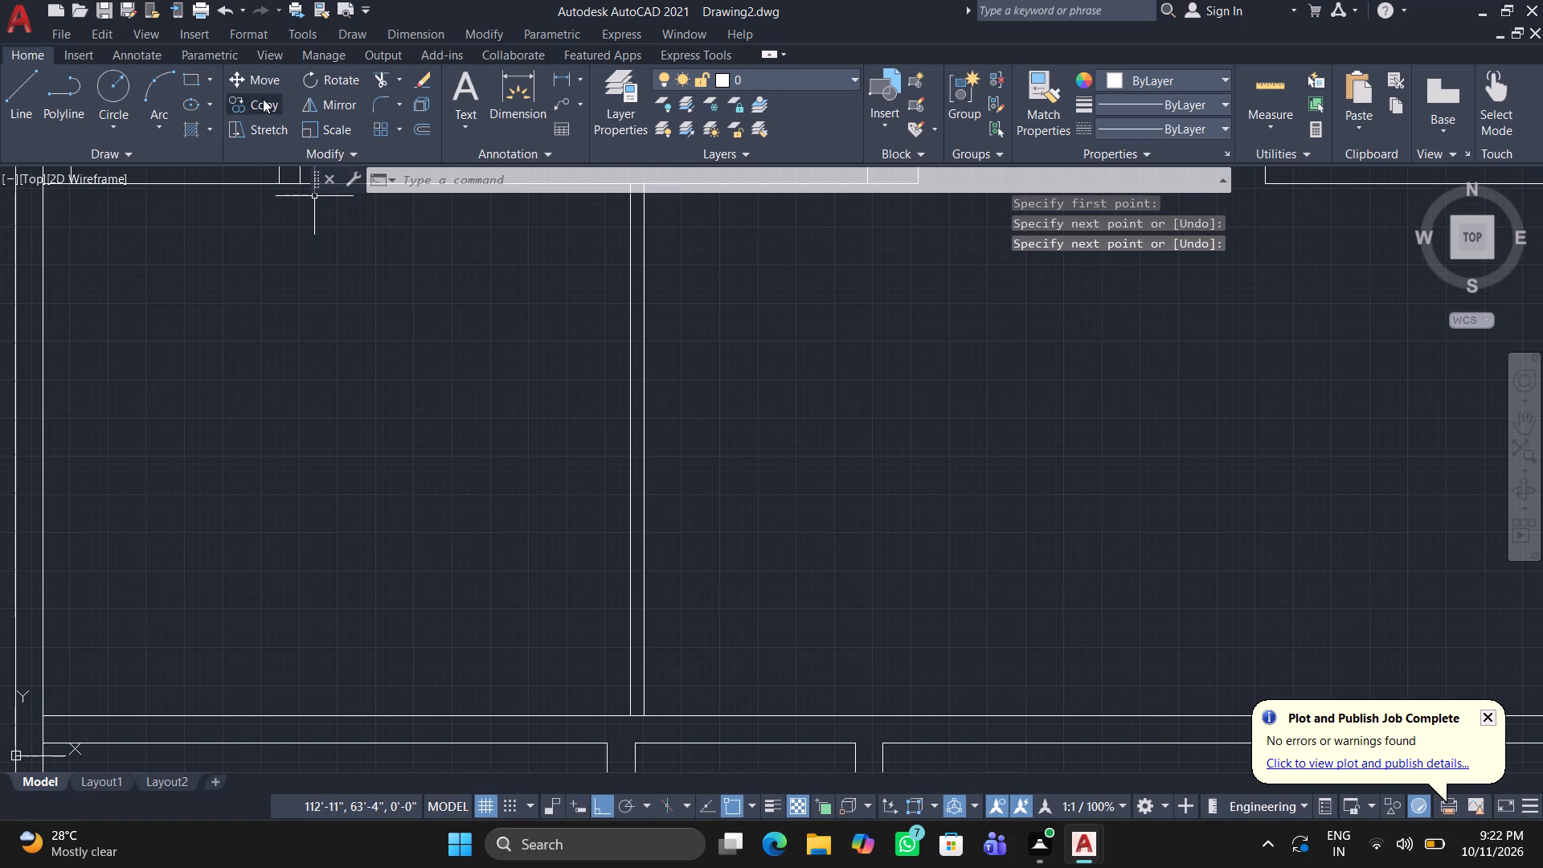
# Trim away both face lines of the vertical partition that divides the middle room.
pyautogui.click(379, 72)
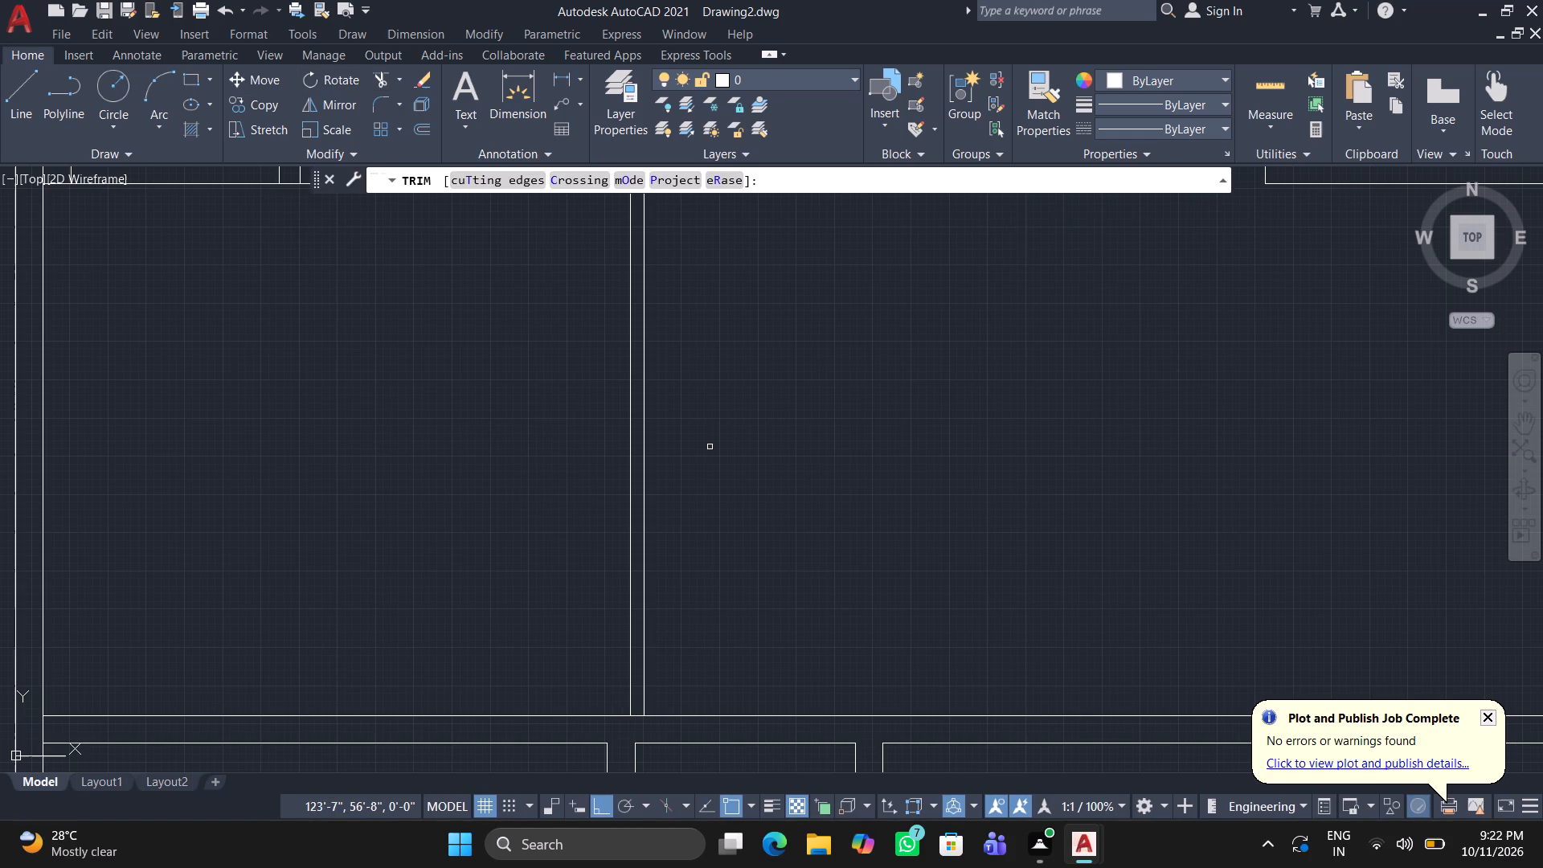
pyautogui.moveTo(710, 448); pyautogui.dragTo(432, 457)
pyautogui.scroll(-2, 501, 445)
pyautogui.press('Return')
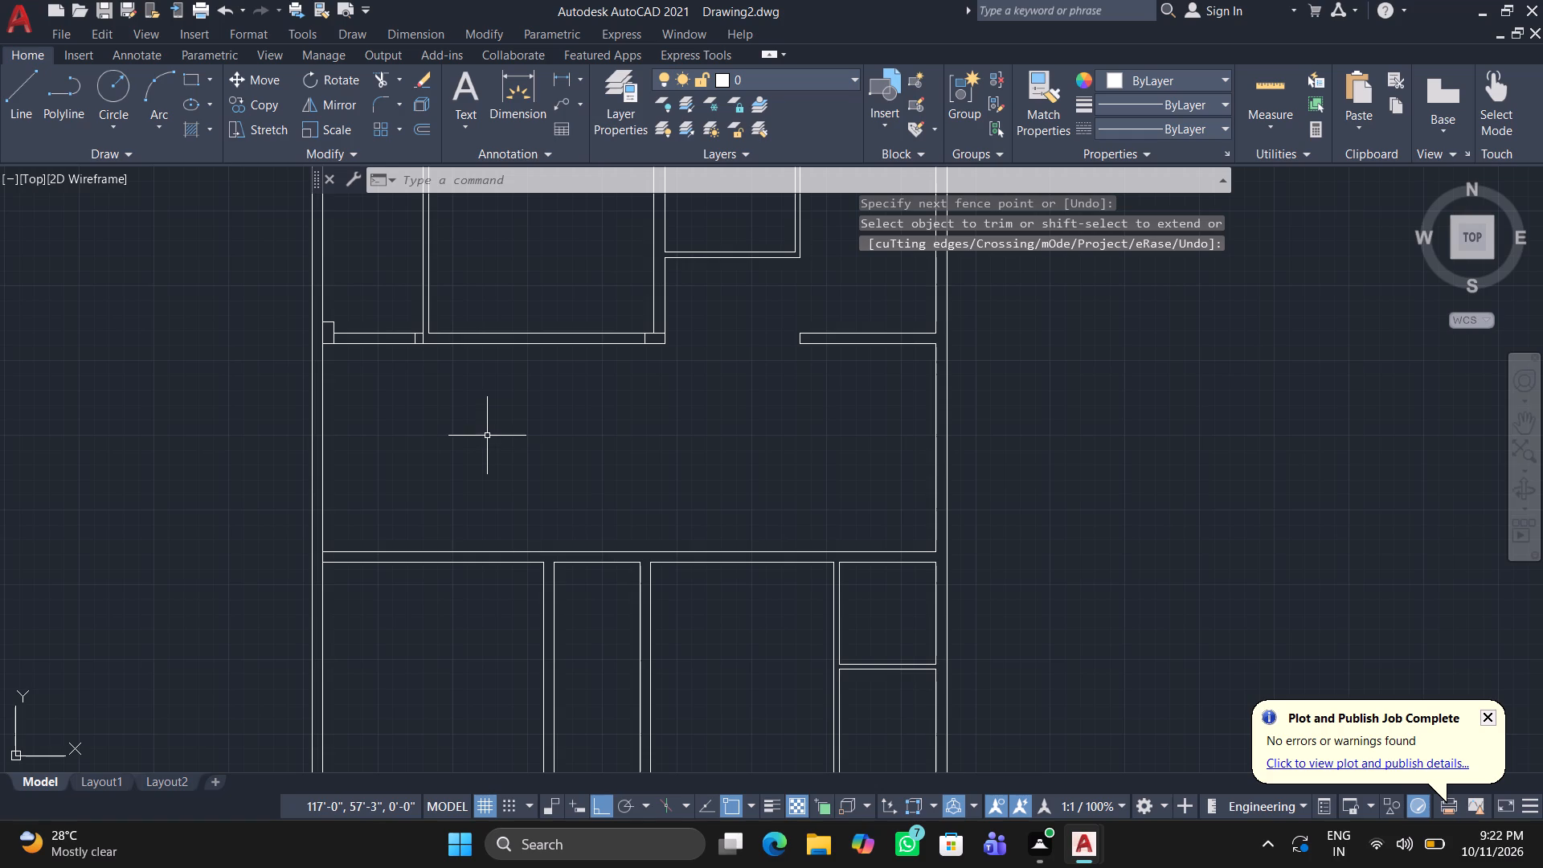
# Draw a column outline in the left outer wall from the horizontal wall's upper face down to about Y 47'-6".
pyautogui.scroll(-1, 487, 436)
pyautogui.moveTo(413, 421); pyautogui.dragTo(531, 395, button='middle')
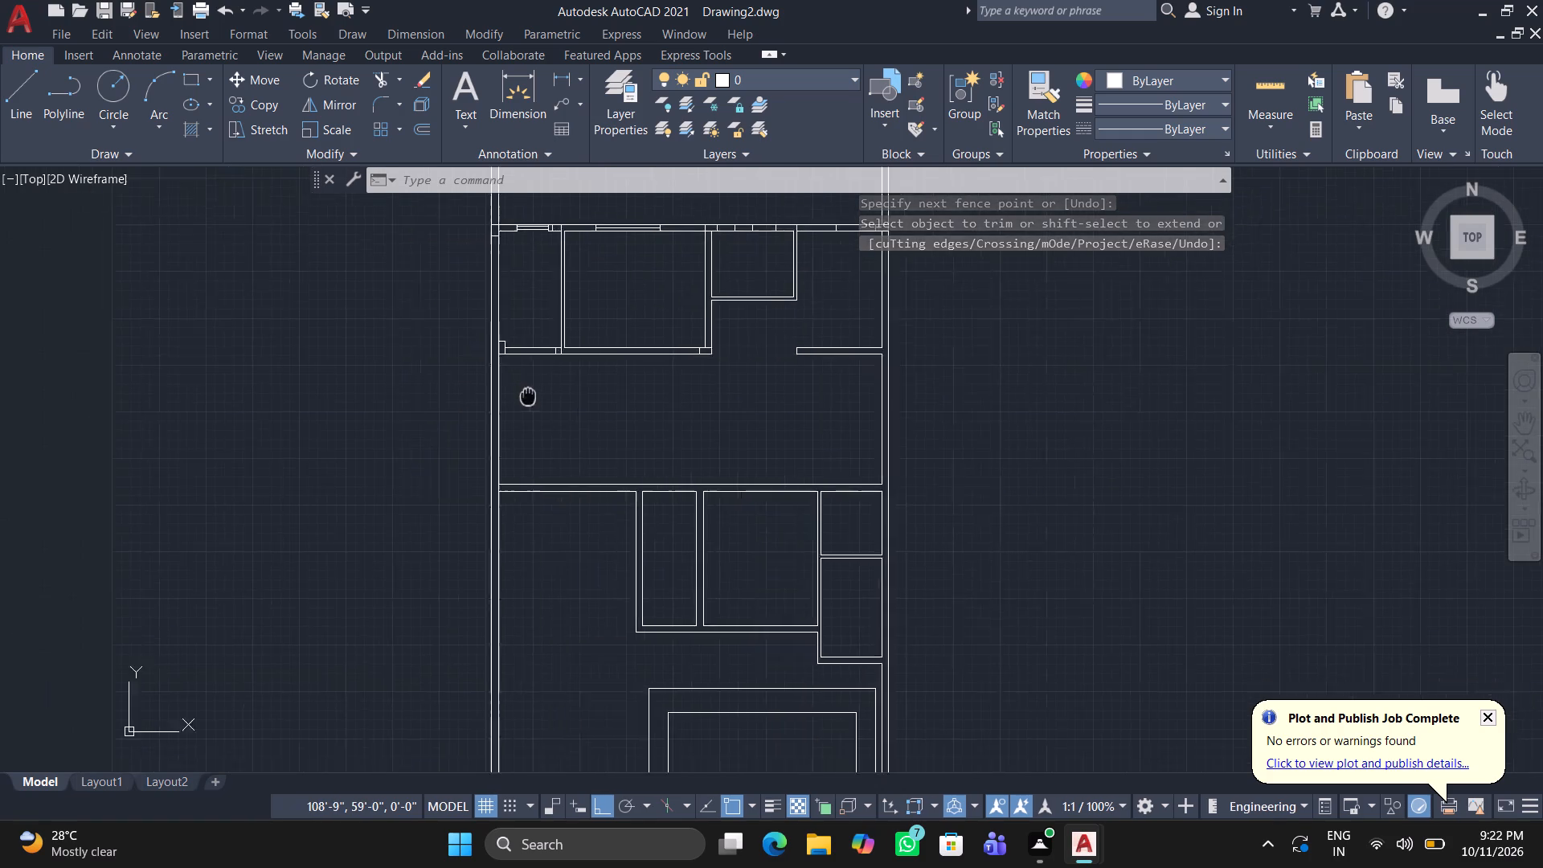
pyautogui.moveTo(531, 395); pyautogui.dragTo(616, 383, button='middle')
pyautogui.scroll(2, 597, 483)
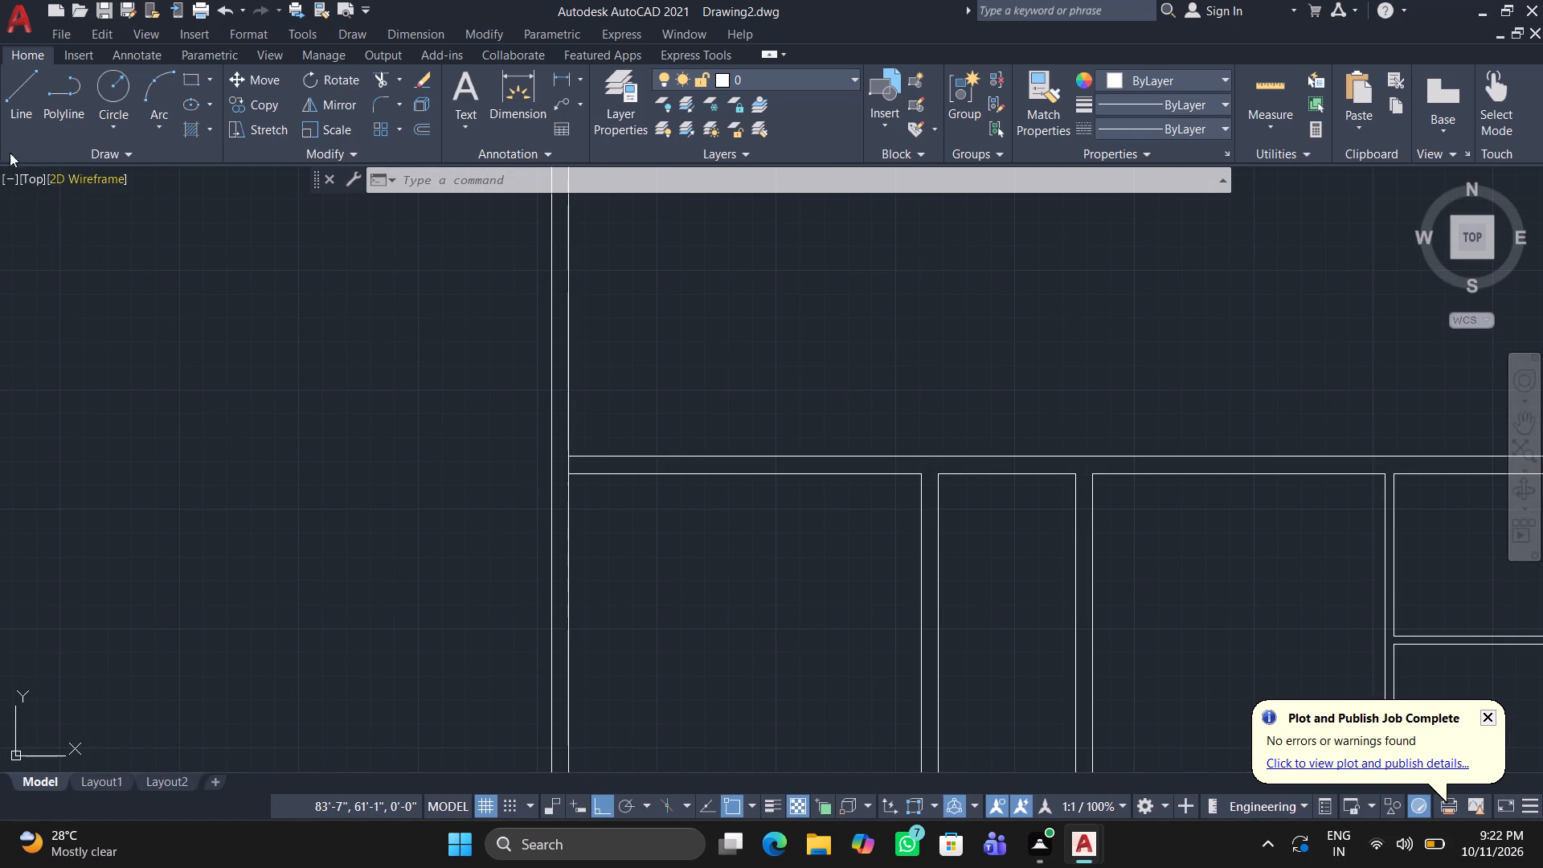
pyautogui.click(6, 84)
pyautogui.scroll(2, 546, 477)
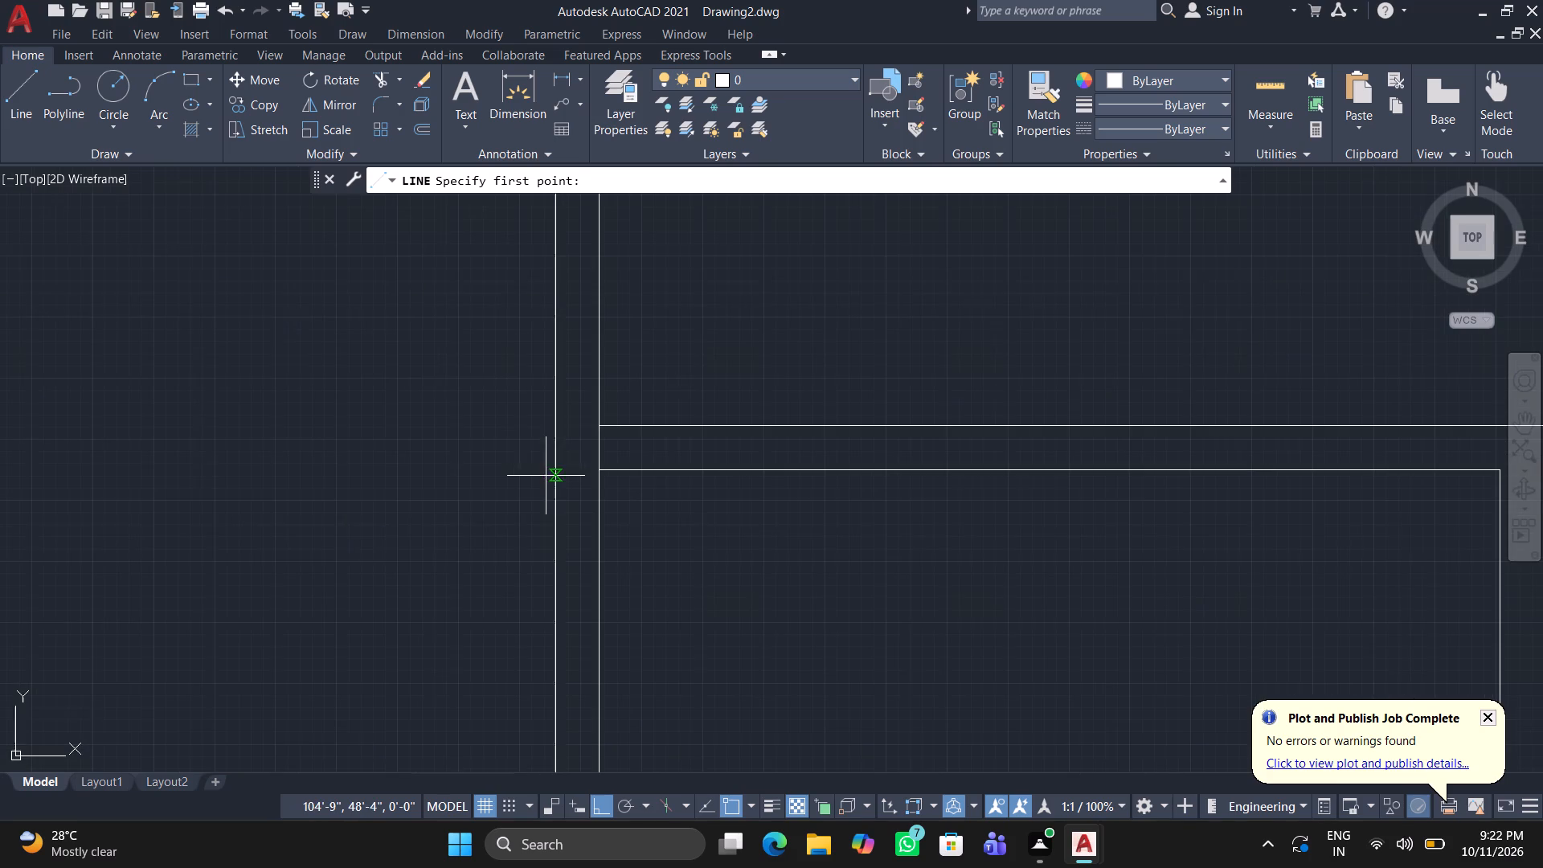
pyautogui.click(600, 430)
pyautogui.click(556, 435)
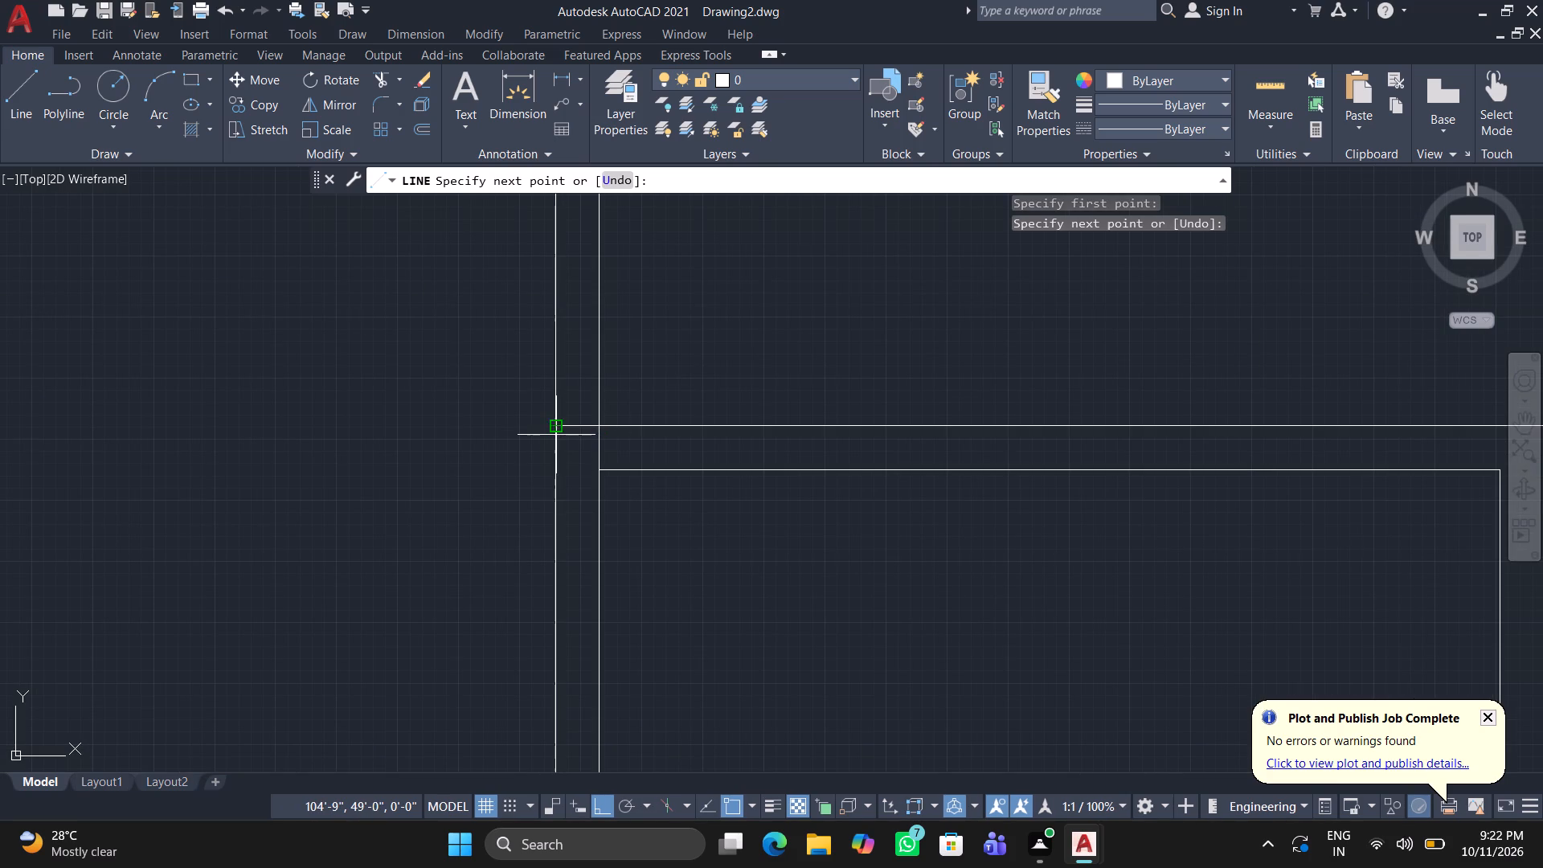
pyautogui.click(555, 523)
pyautogui.click(601, 518)
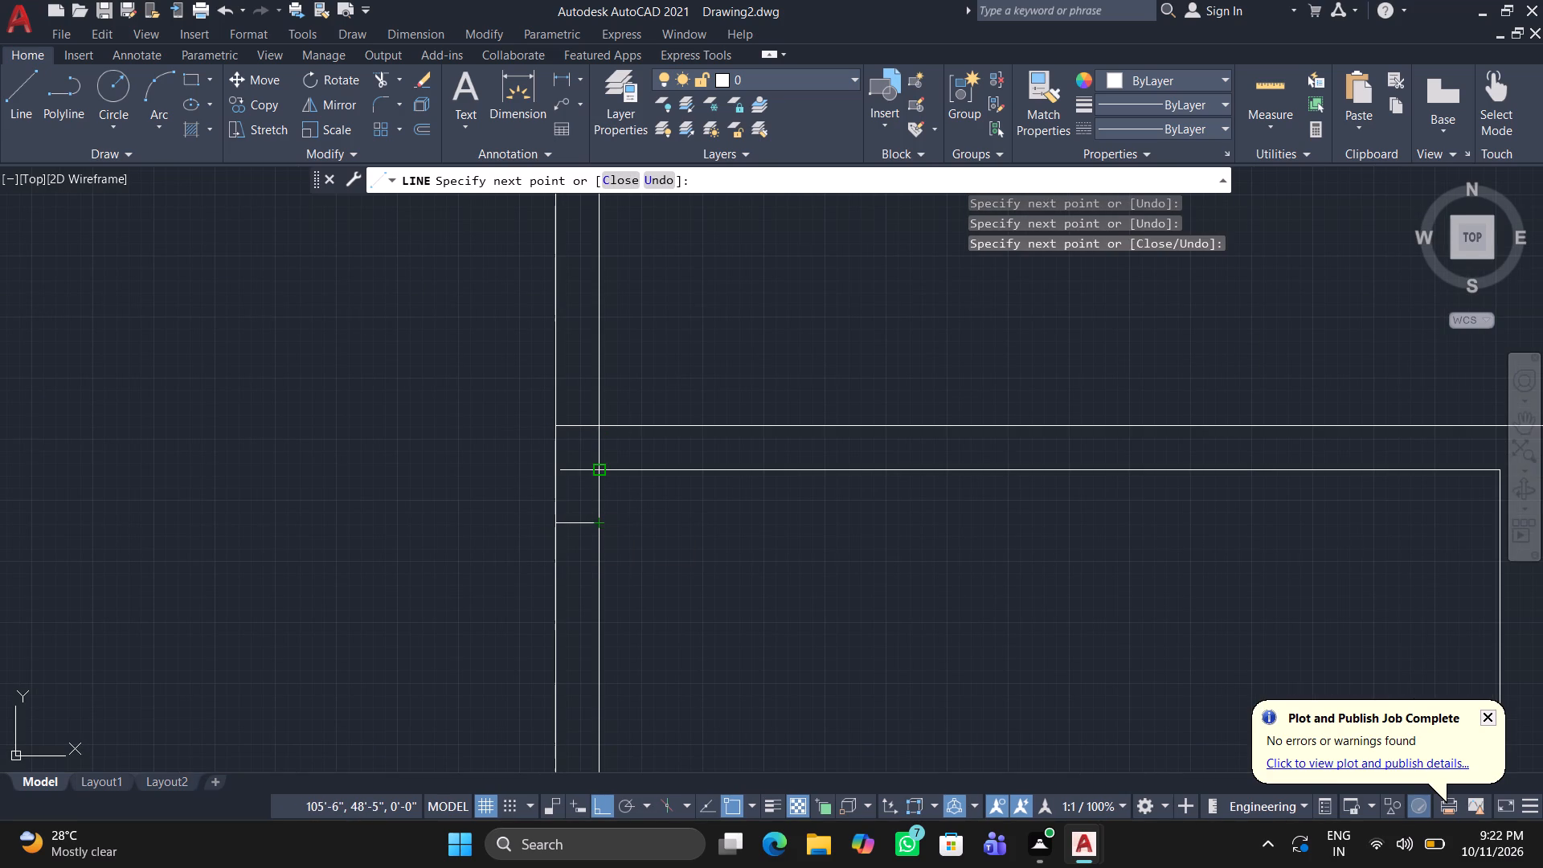
pyautogui.press('Return')
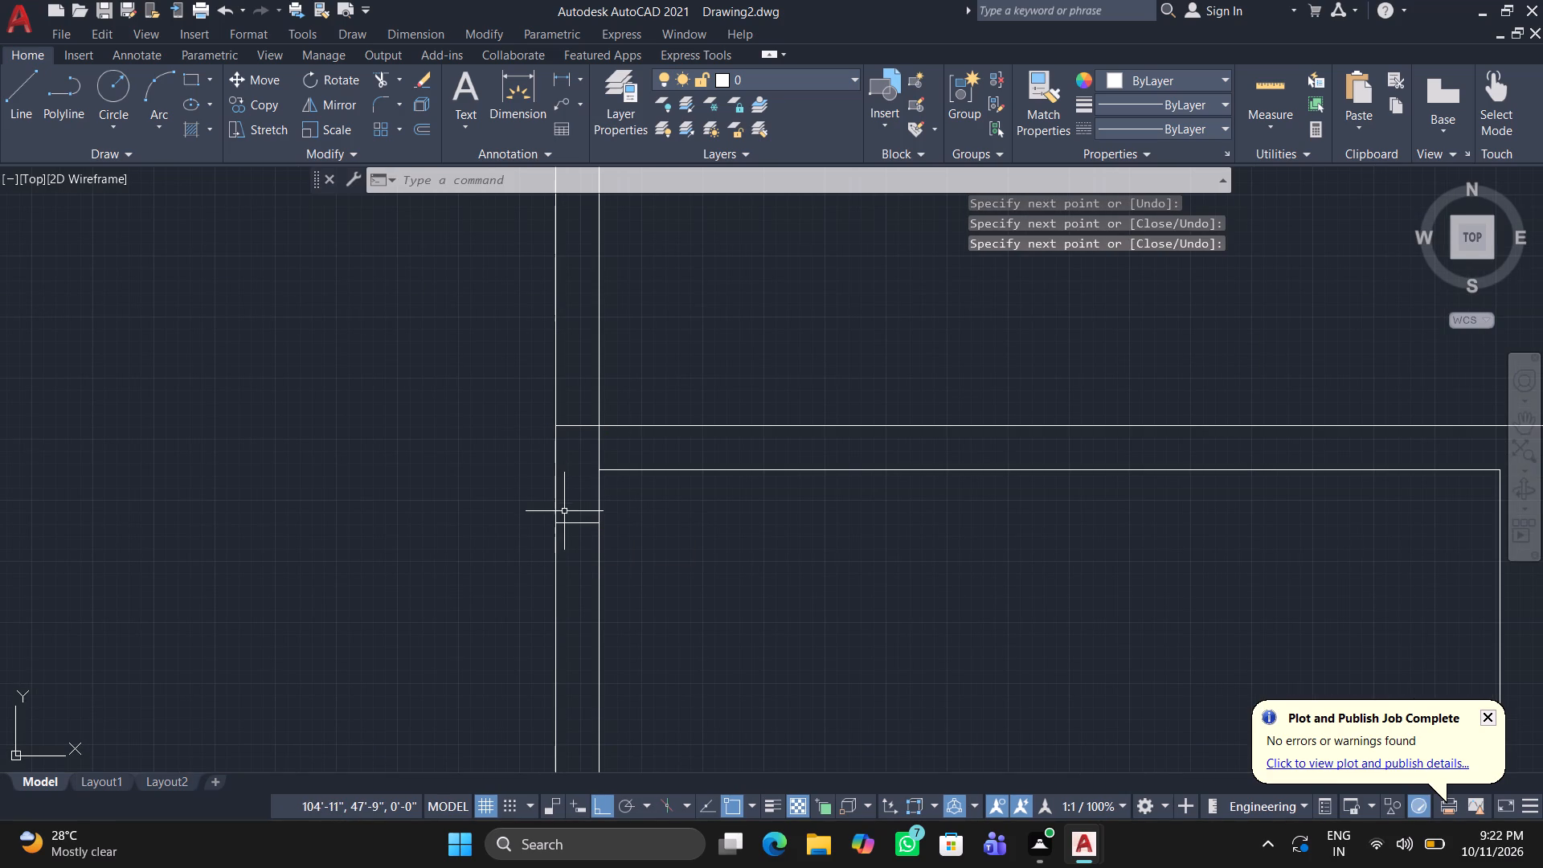
# Draw vertical lines across the horizontal wall below the middle room at about X 108'-6", X 114'-10" and X 116'-2".
pyautogui.click(10, 87)
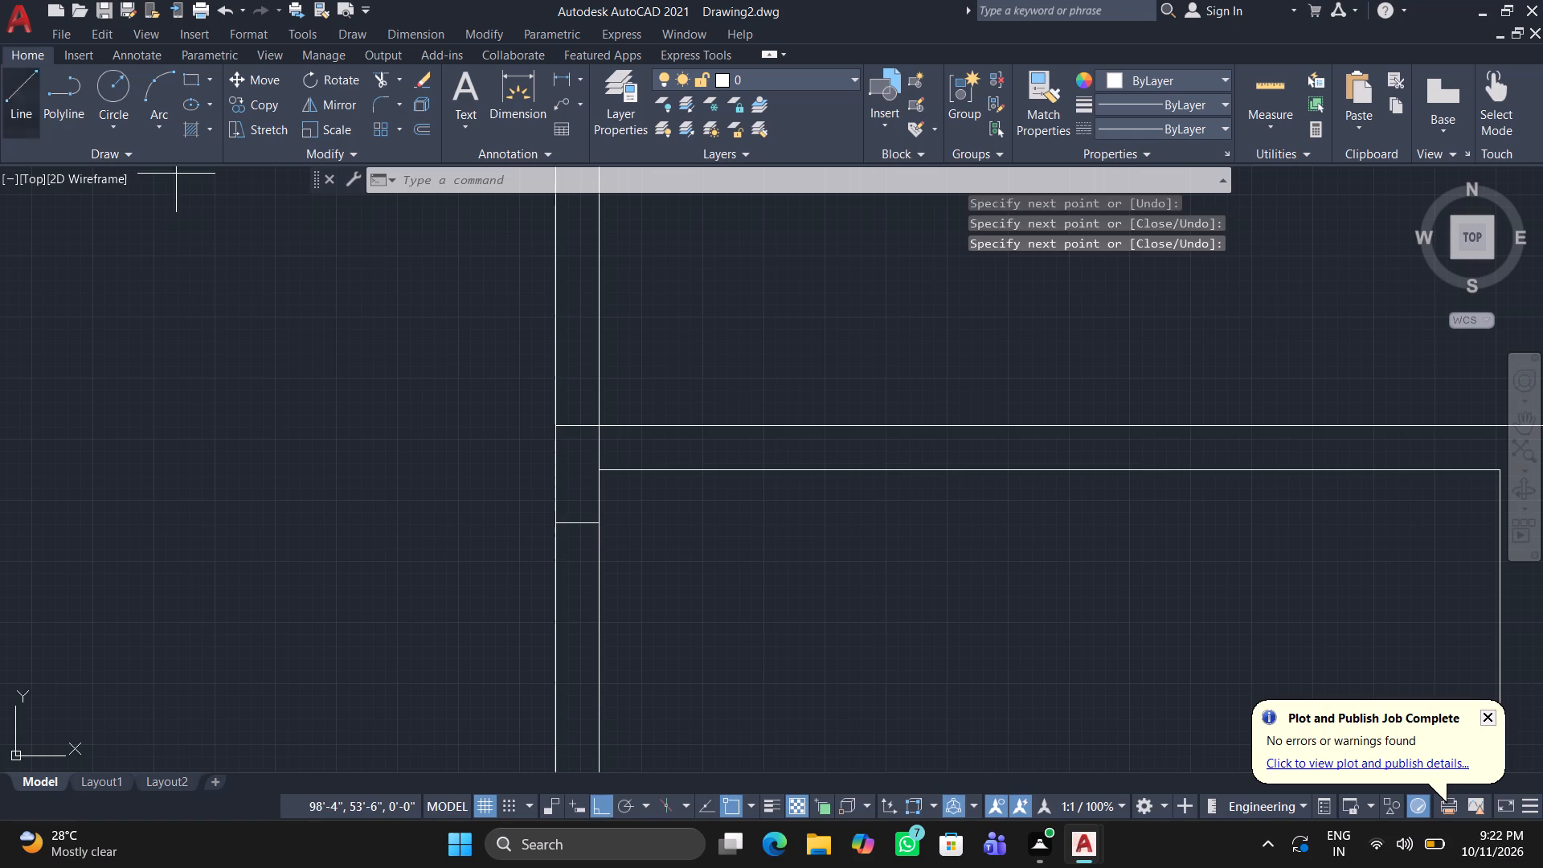
pyautogui.click(776, 430)
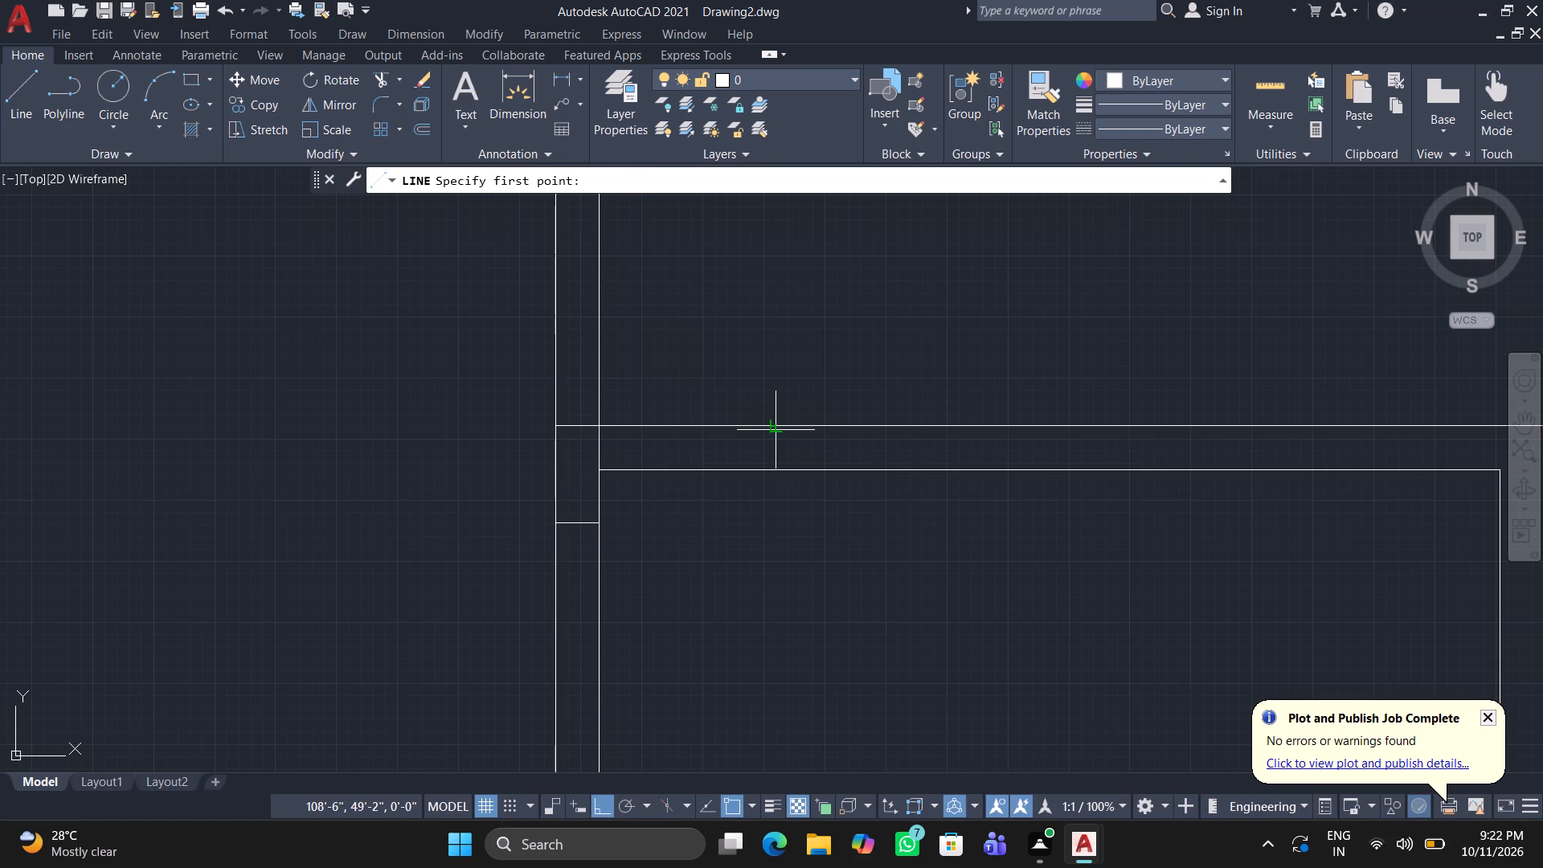
pyautogui.click(774, 468)
pyautogui.scroll(-1, 774, 468)
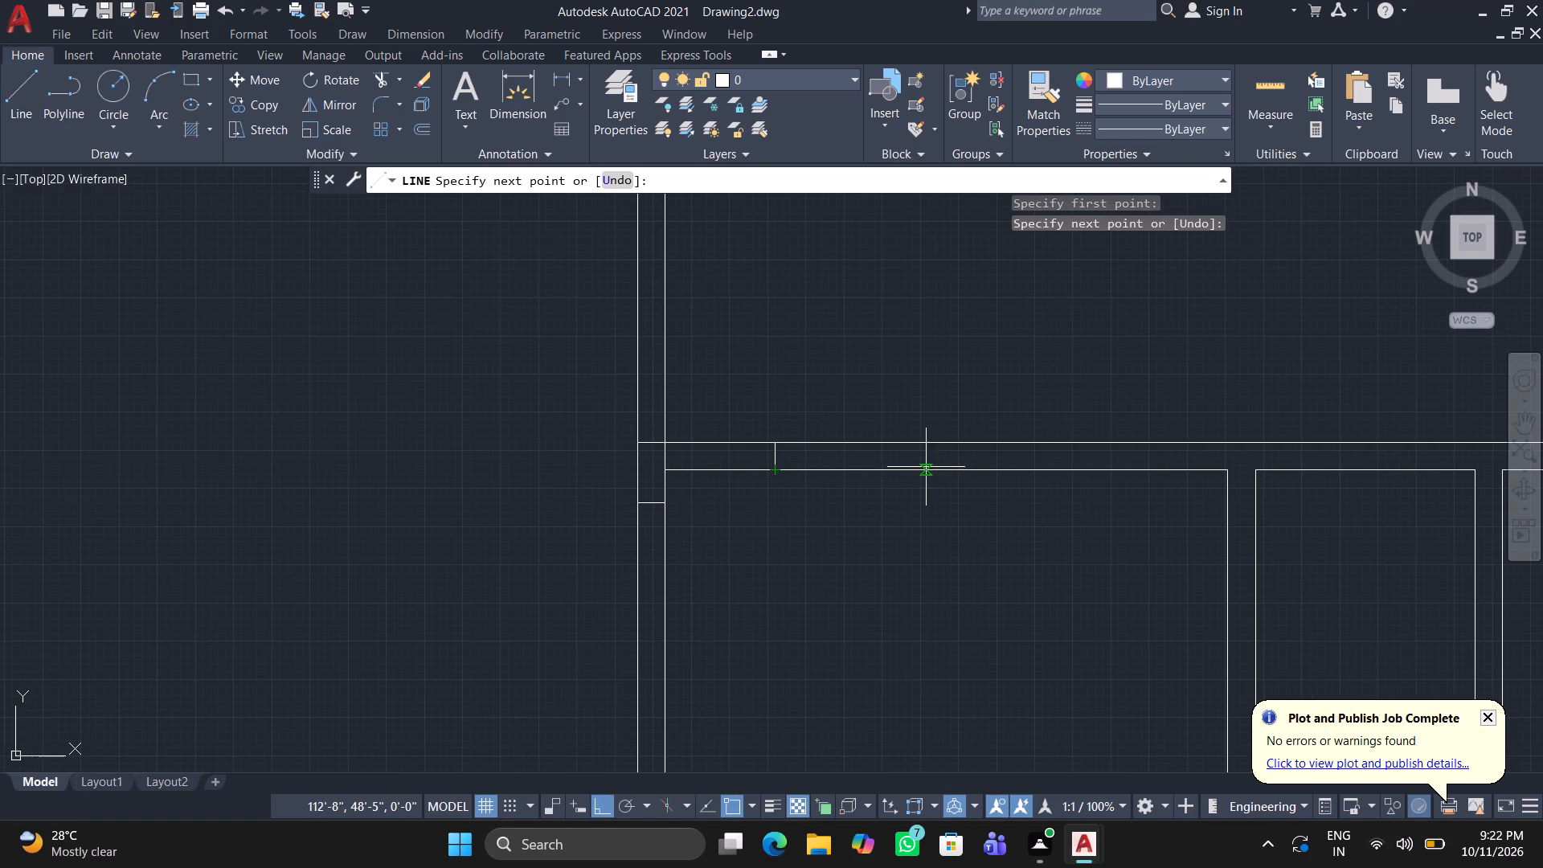
pyautogui.click(1005, 469)
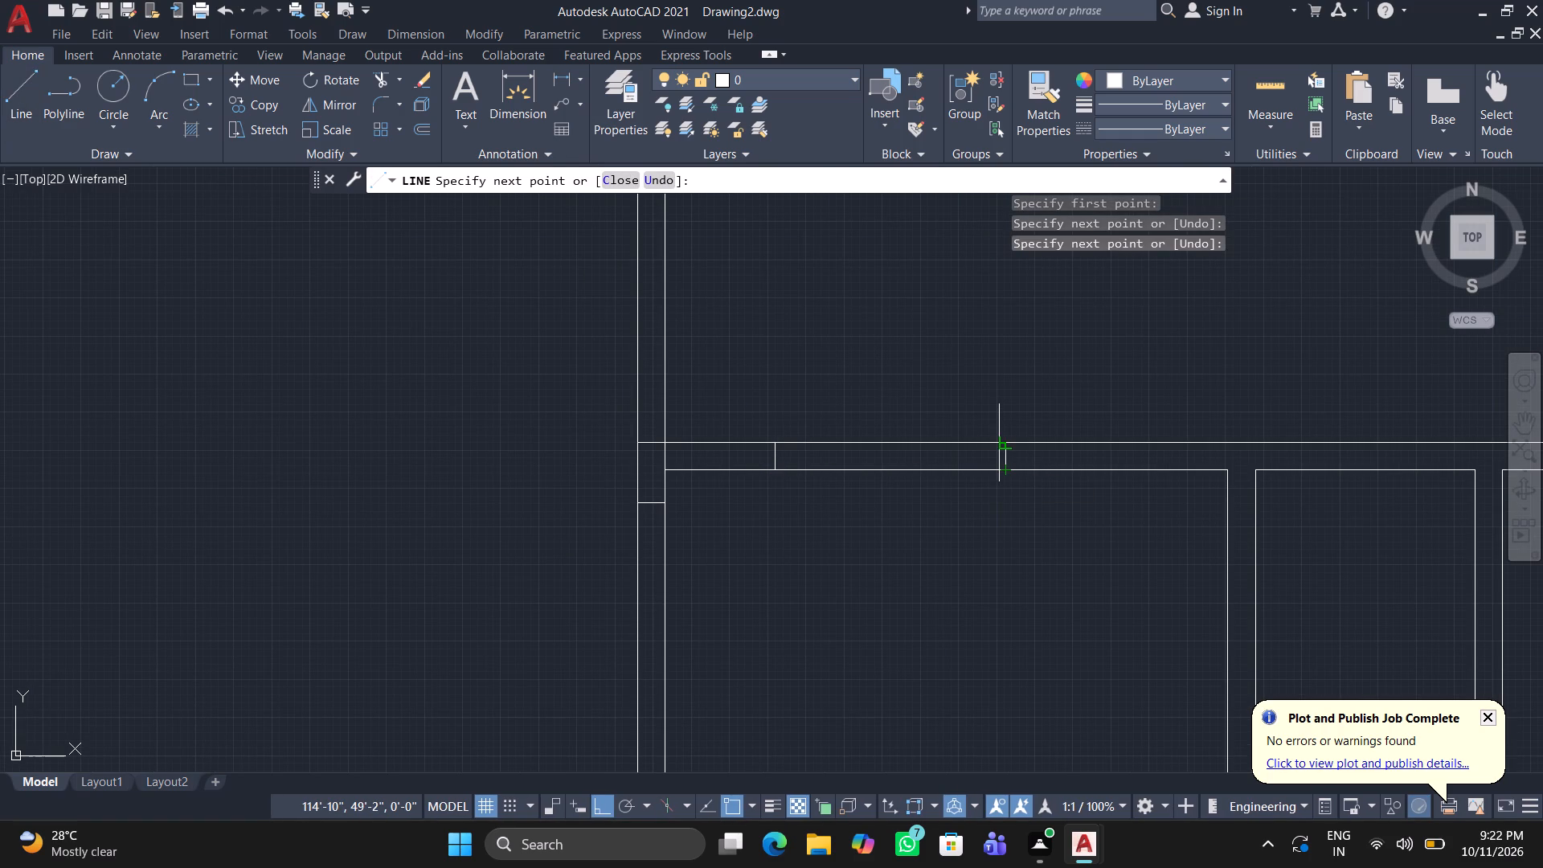
pyautogui.click(1001, 440)
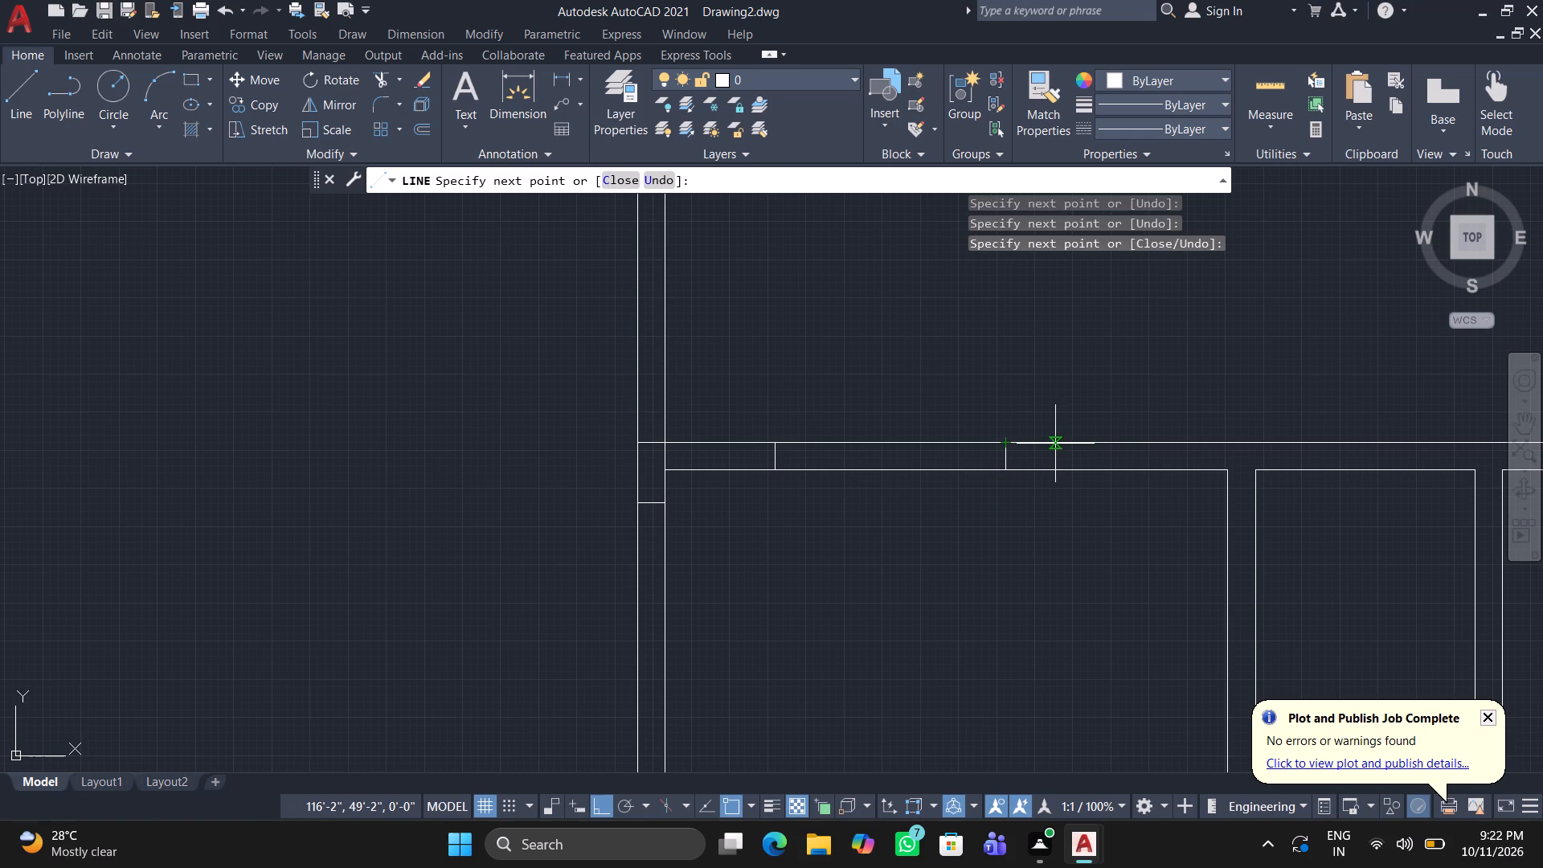
pyautogui.click(1055, 444)
pyautogui.click(1058, 465)
pyautogui.press('Return')
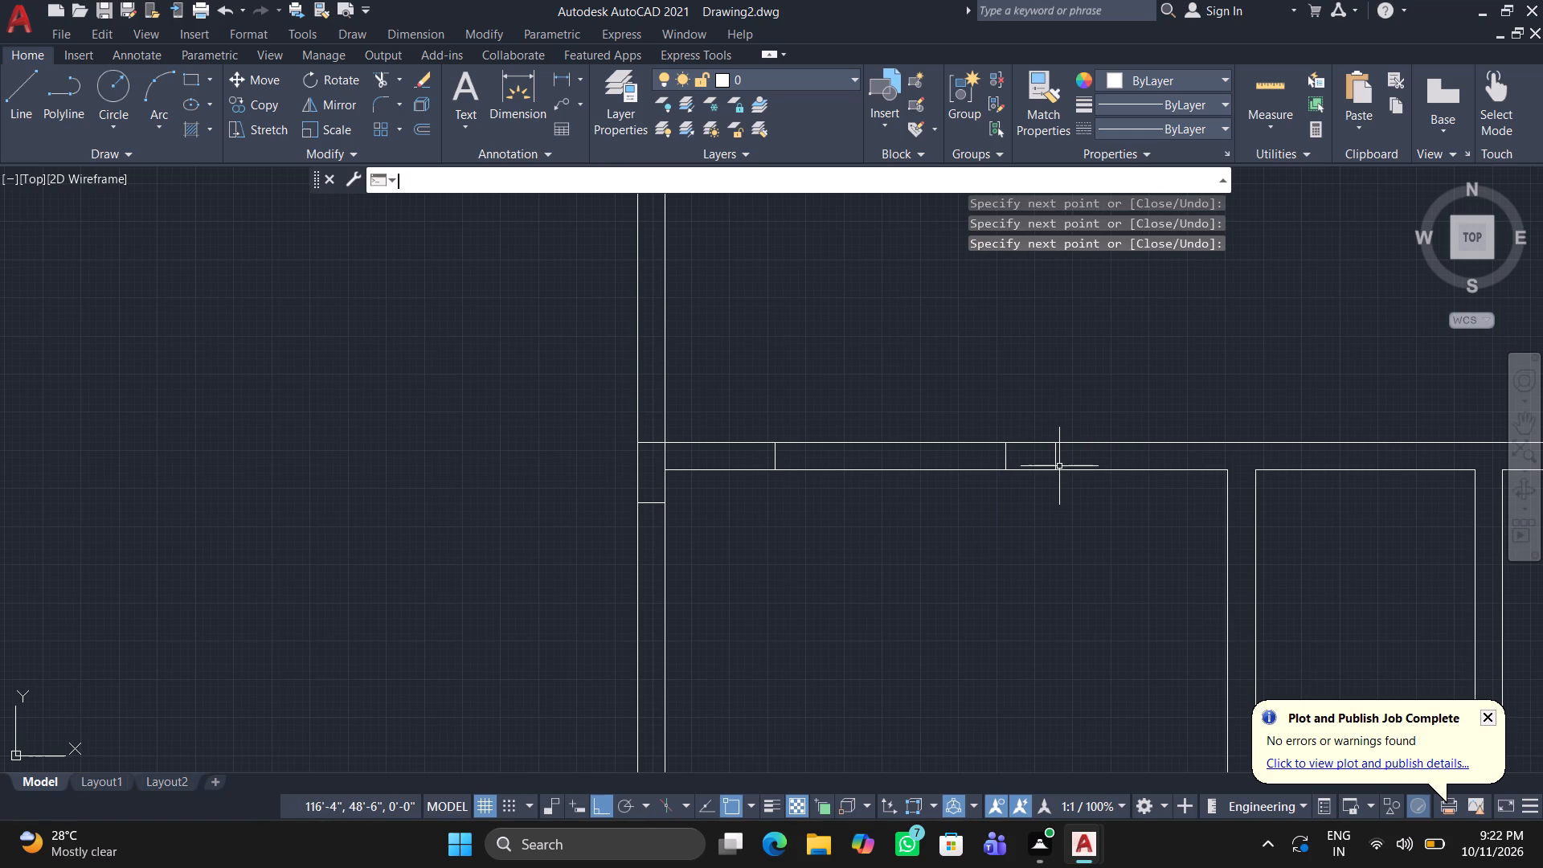
# Move the line crossing the horizontal wall at about X 114'-10" slightly toward the left outer wall.
pyautogui.scroll(1, 993, 472)
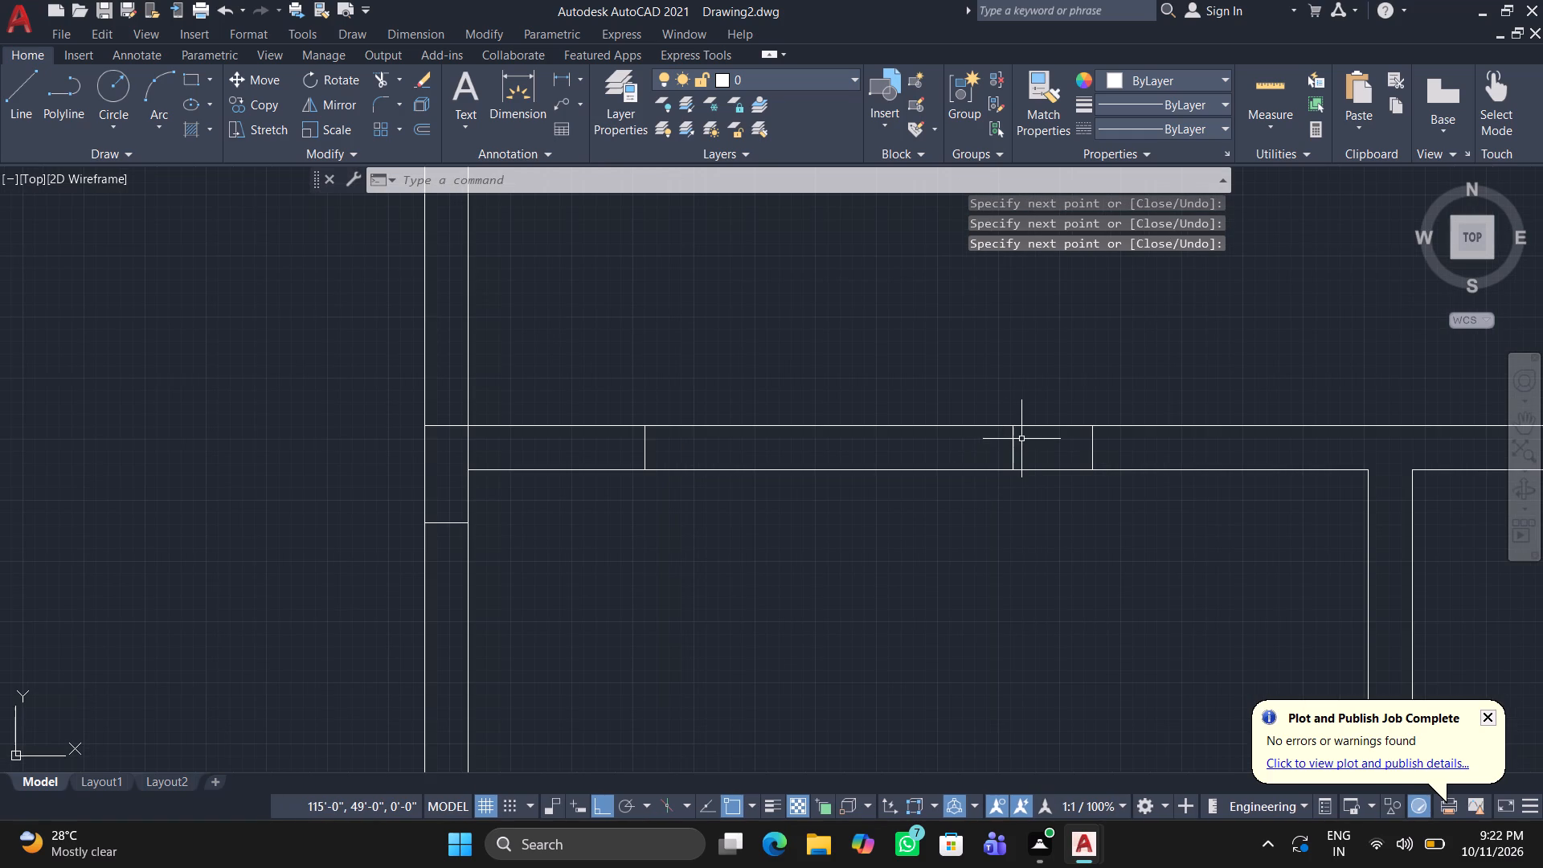
pyautogui.click(1012, 443)
pyautogui.click(1011, 447)
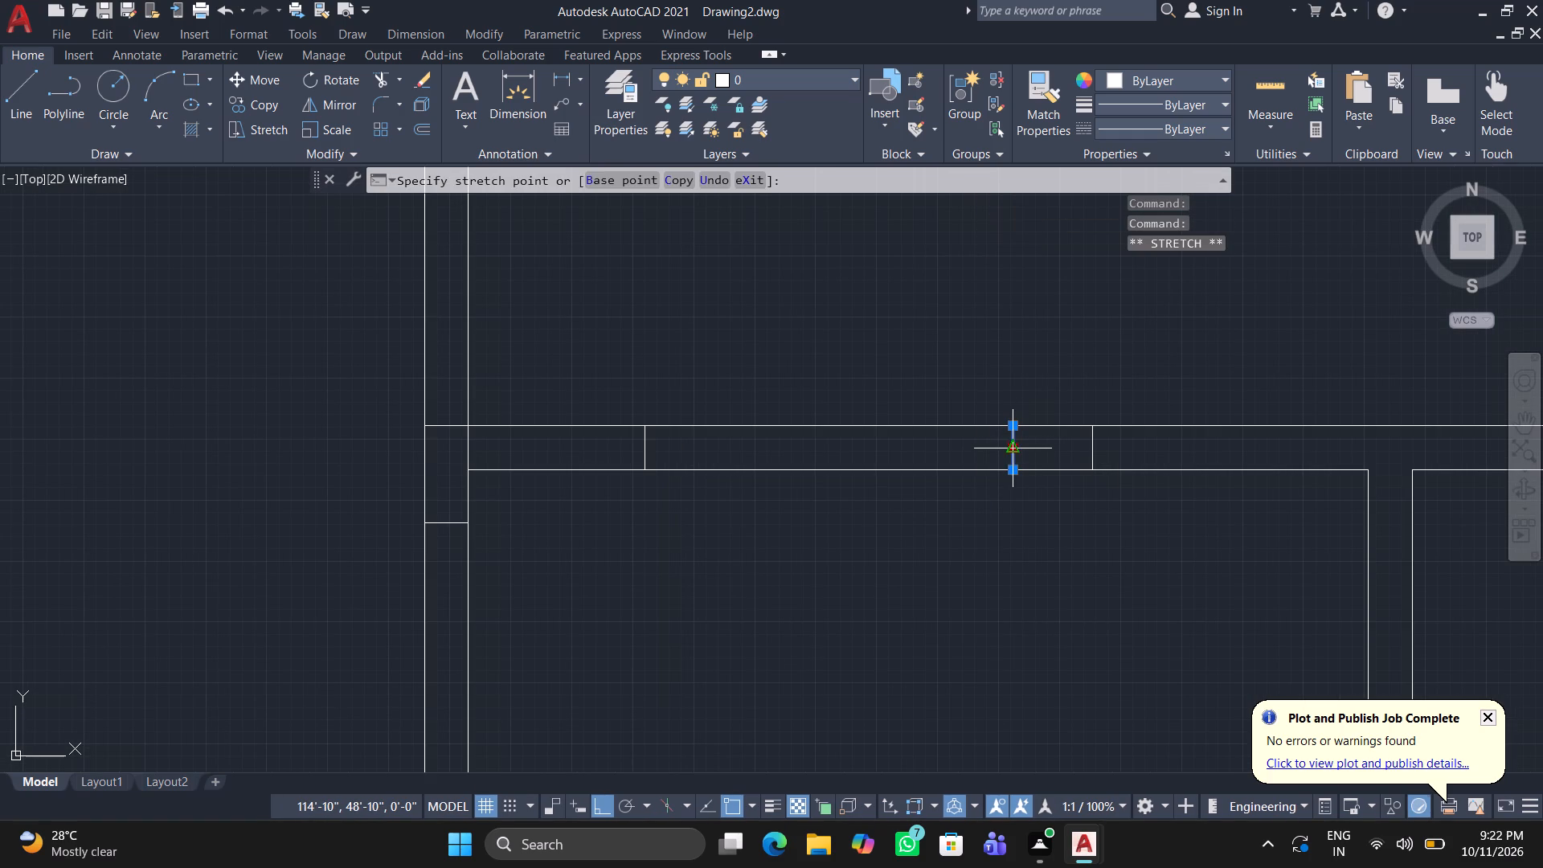
pyautogui.click(980, 449)
pyautogui.press('Return')
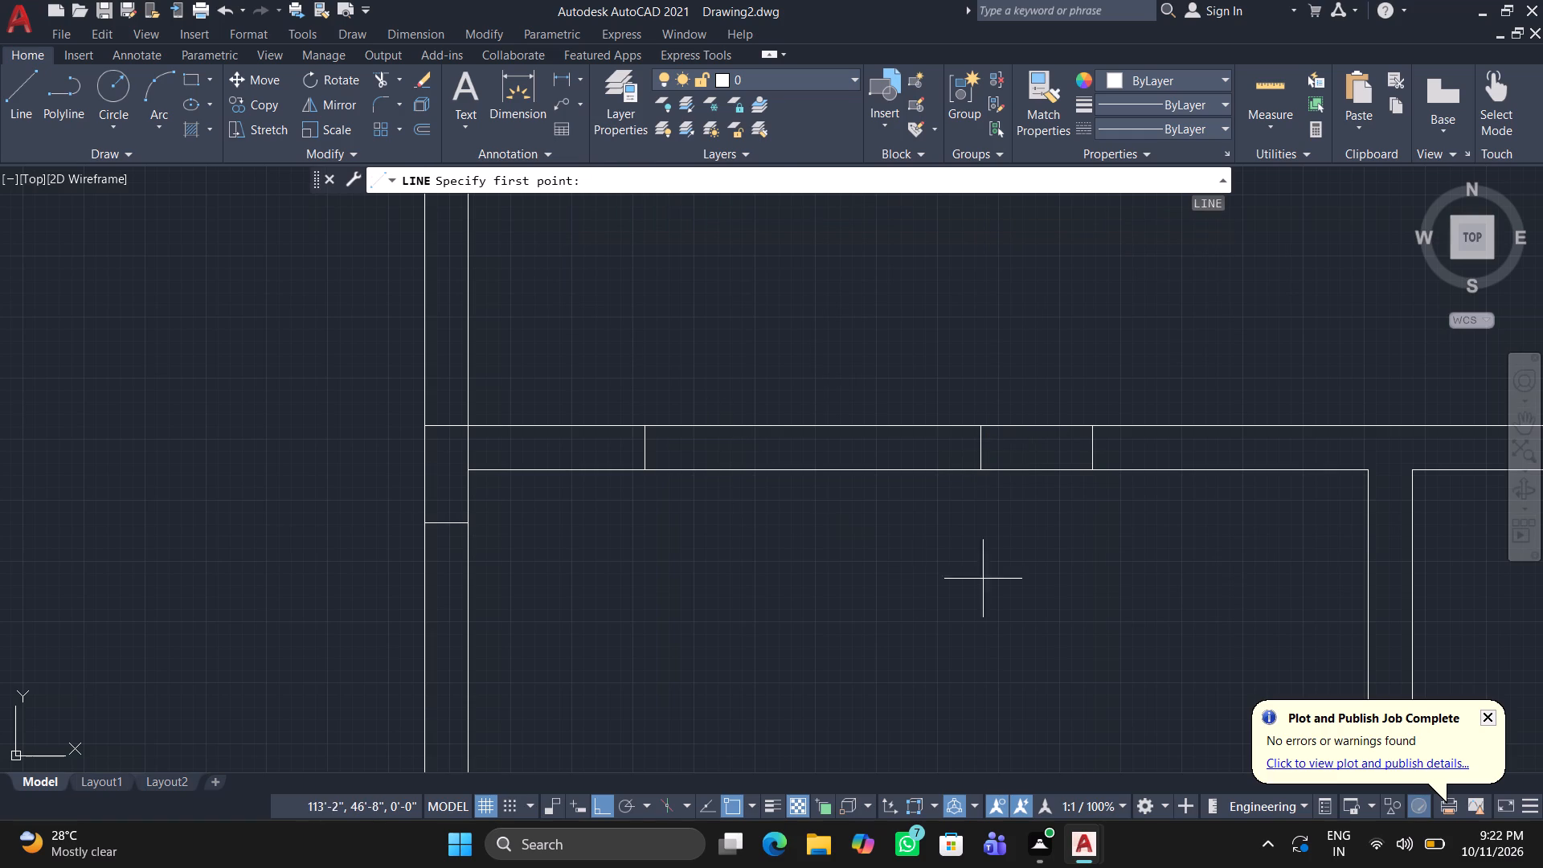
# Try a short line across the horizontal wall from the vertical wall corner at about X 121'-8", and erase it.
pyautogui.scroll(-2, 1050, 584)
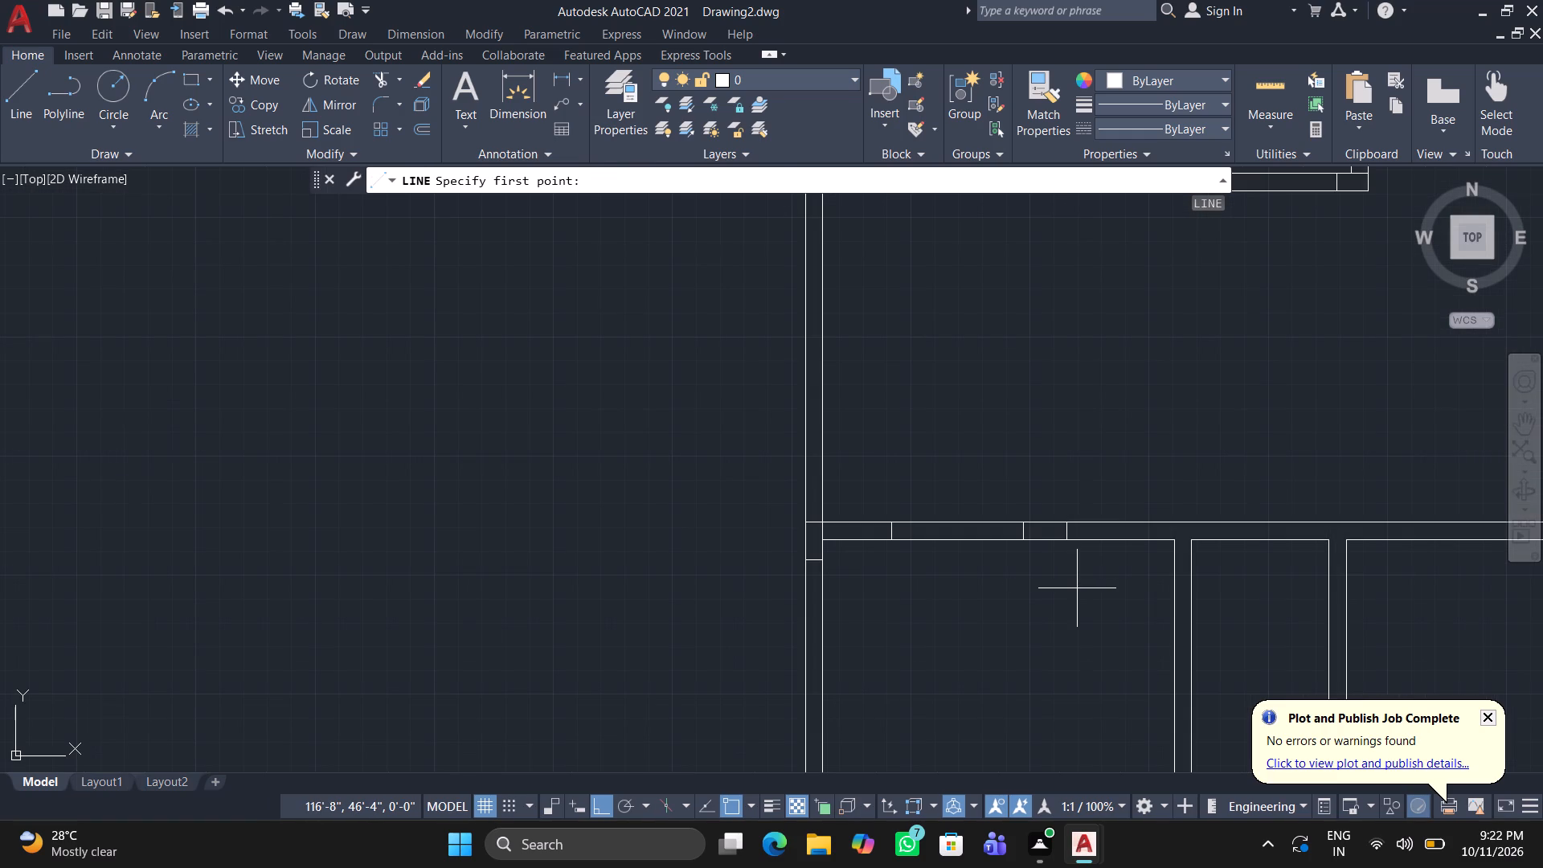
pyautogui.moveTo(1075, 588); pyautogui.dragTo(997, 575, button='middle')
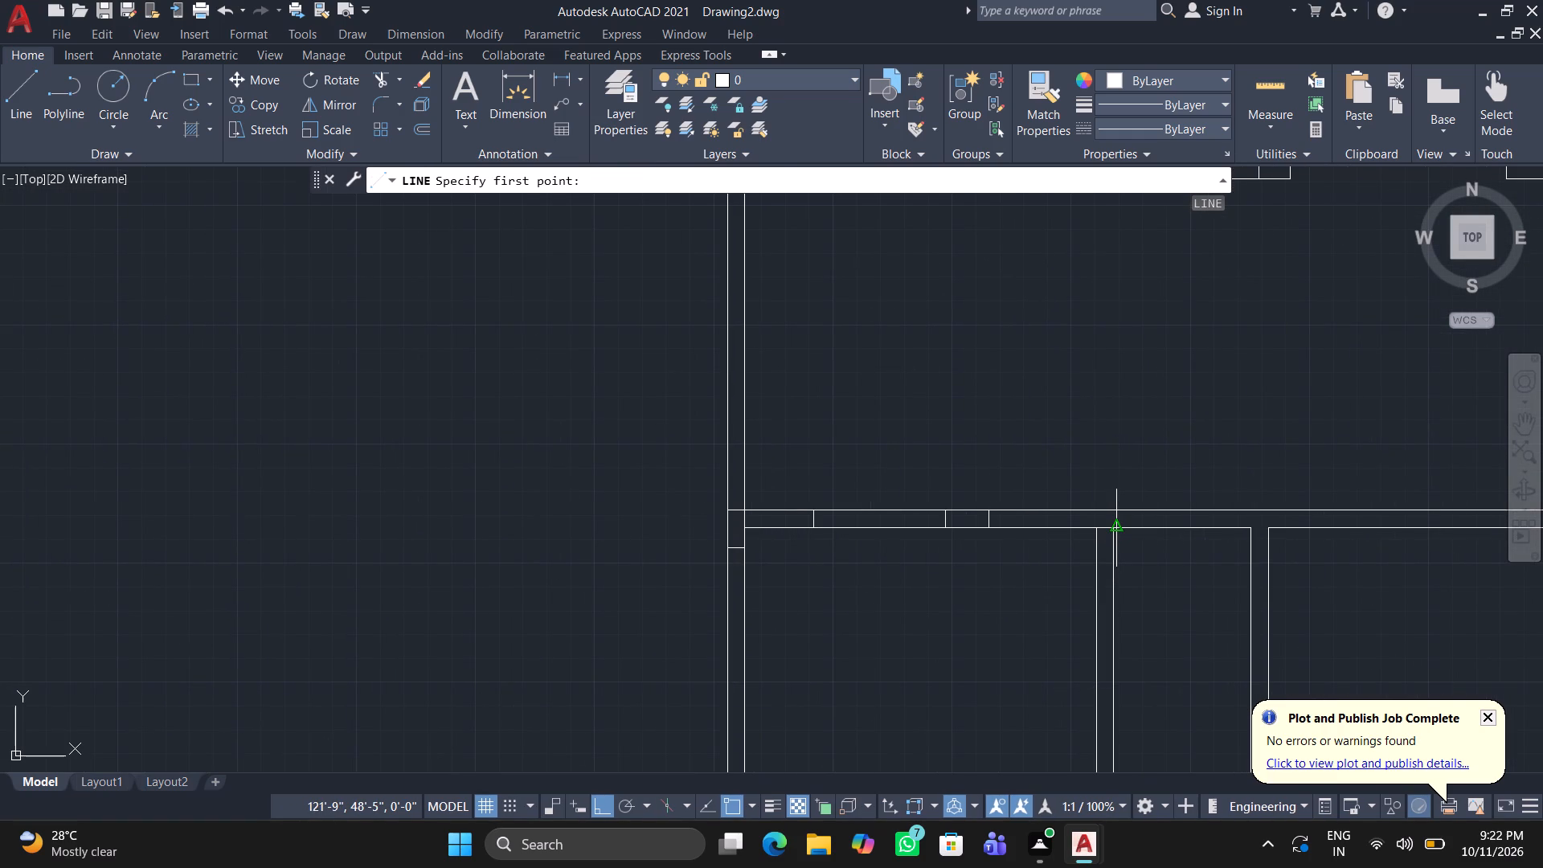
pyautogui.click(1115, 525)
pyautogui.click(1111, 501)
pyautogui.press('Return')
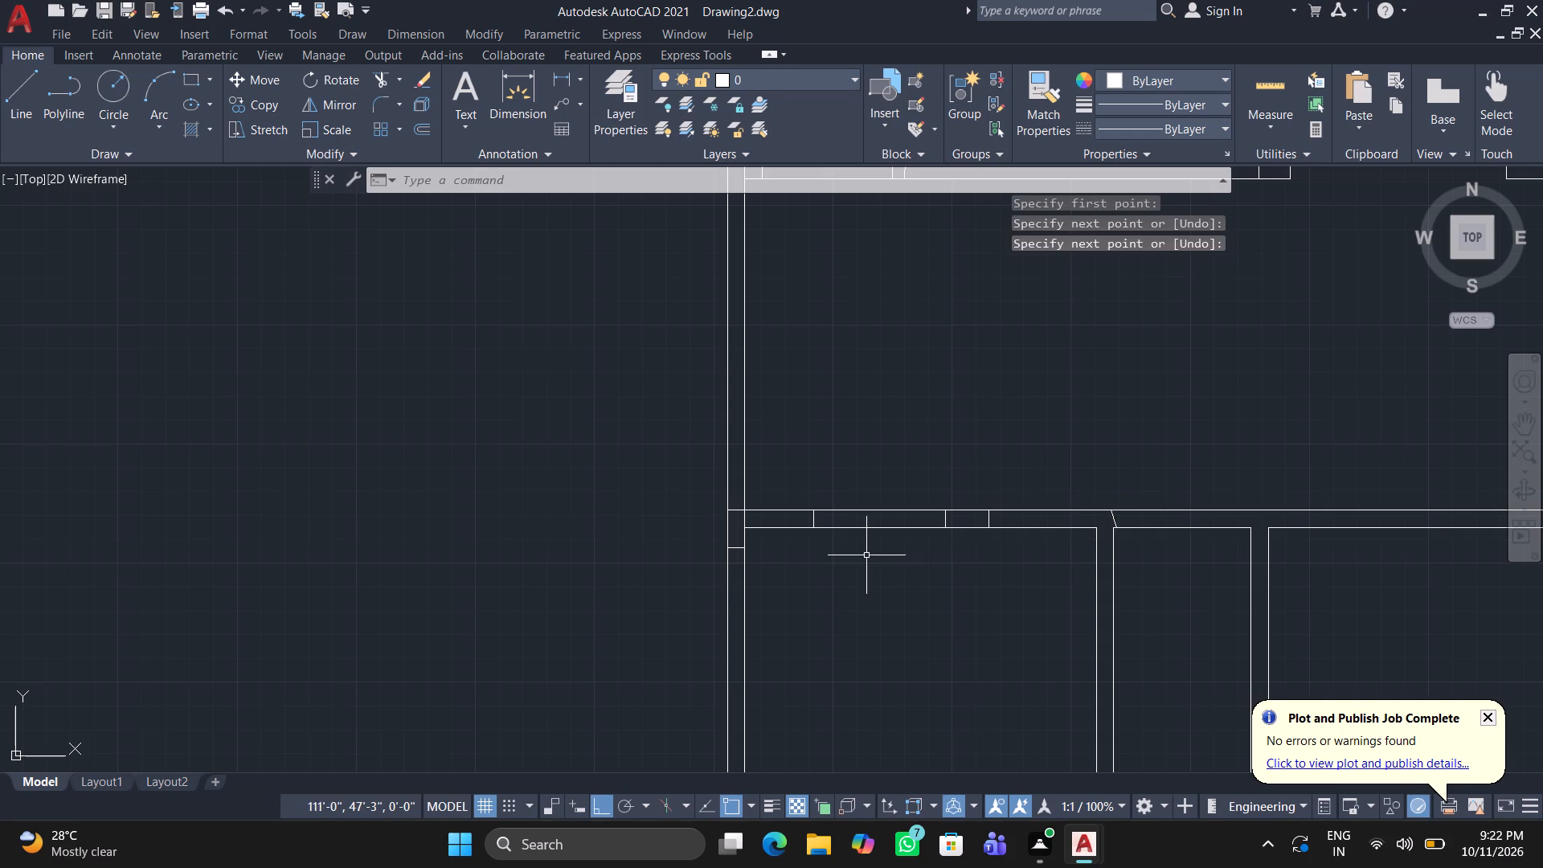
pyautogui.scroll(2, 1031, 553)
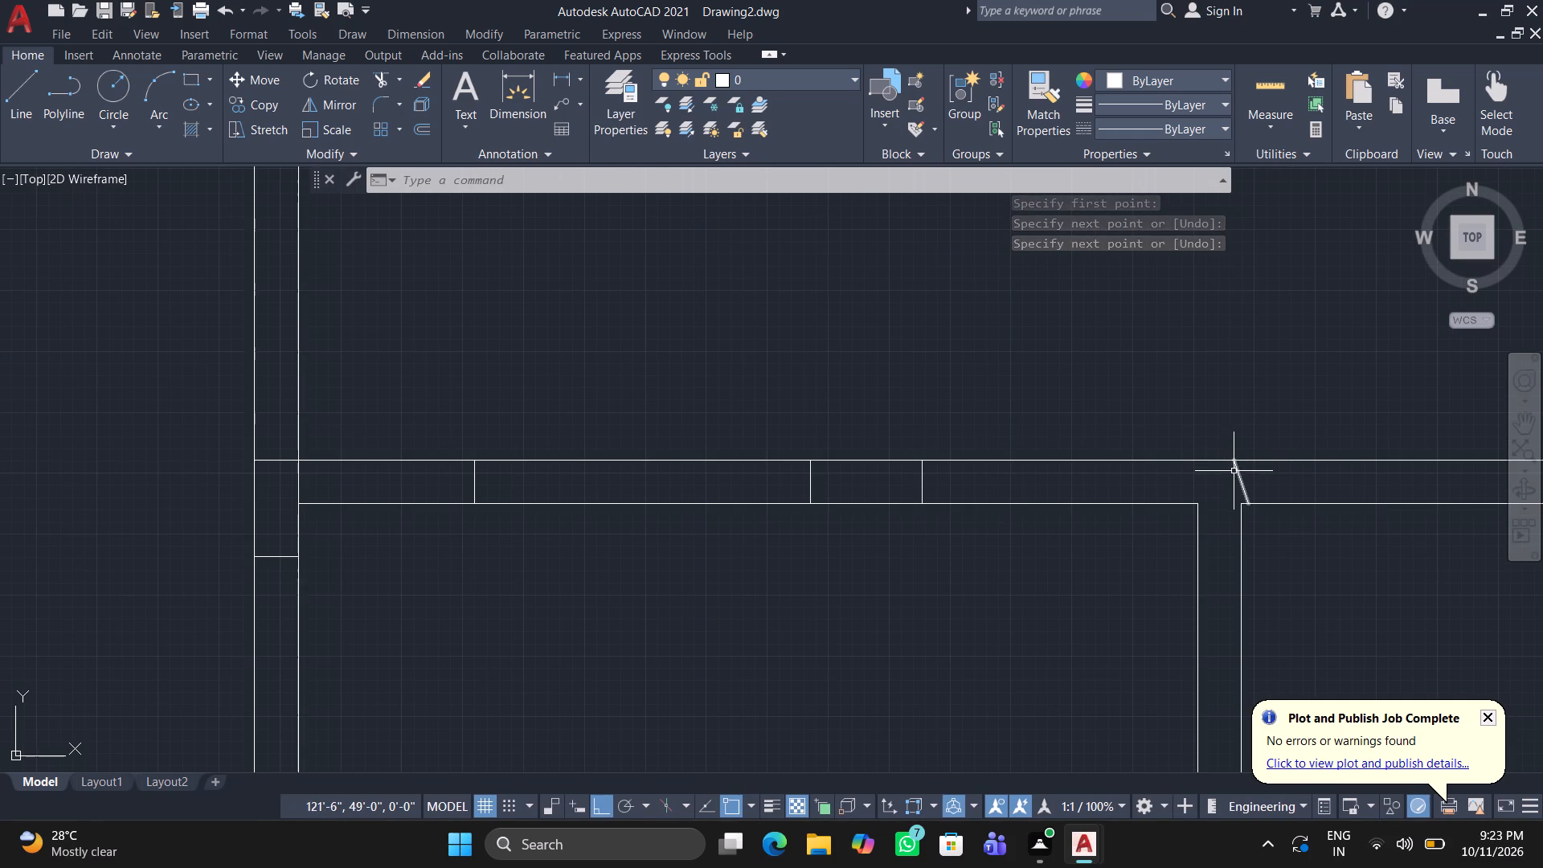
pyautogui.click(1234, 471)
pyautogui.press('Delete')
# Stretch the vertical wall's face line at about X 121'-8" up to the horizontal wall's upper face at about X 121'-6", Y 49'-2".
pyautogui.click(1245, 526)
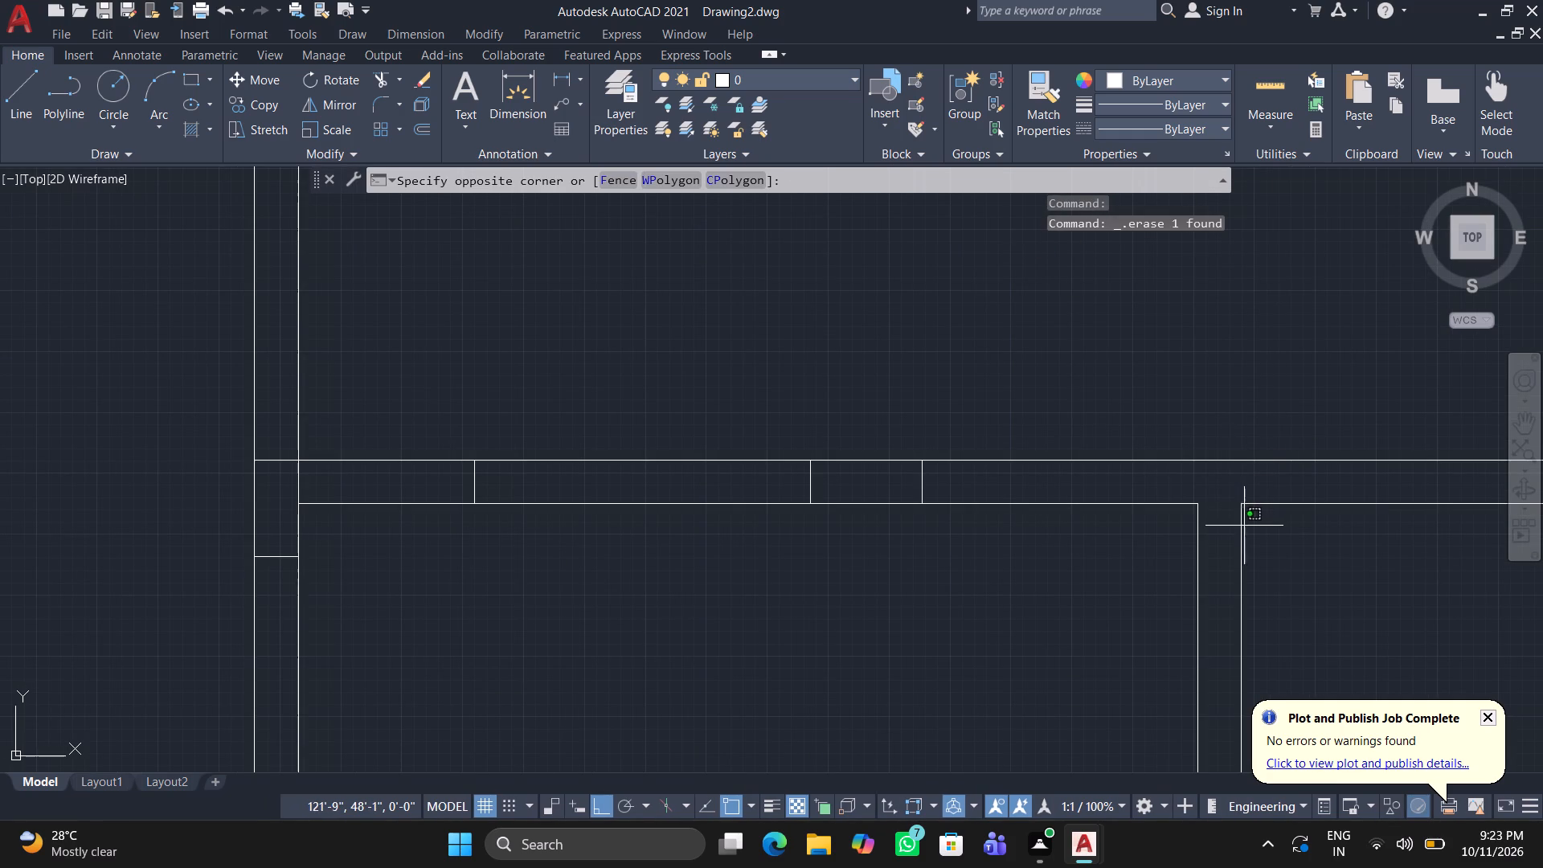
pyautogui.click(1243, 526)
pyautogui.click(1242, 528)
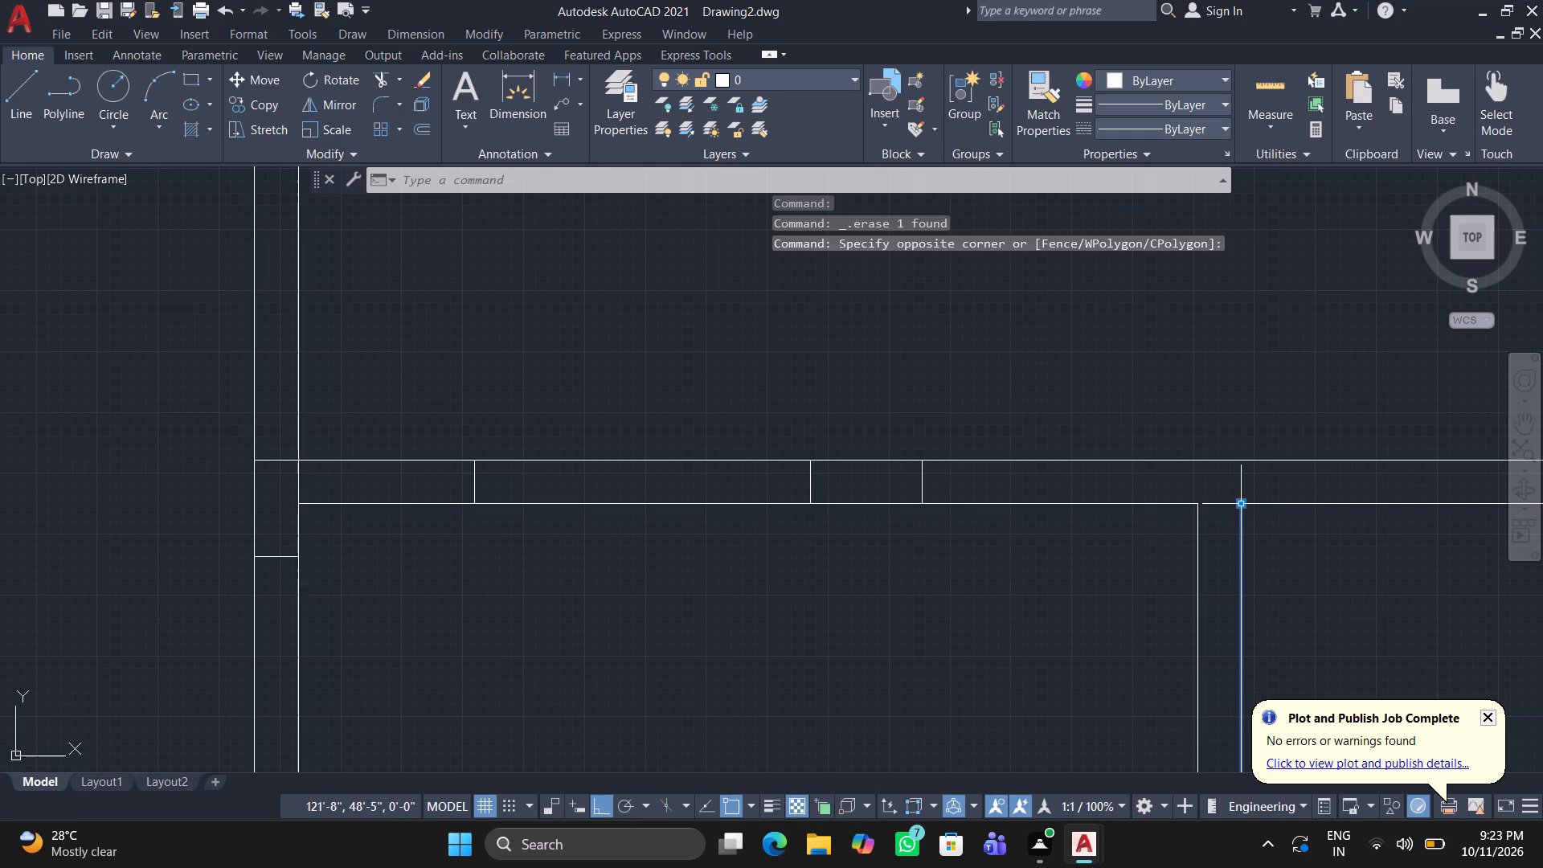
pyautogui.click(1238, 502)
pyautogui.click(1237, 463)
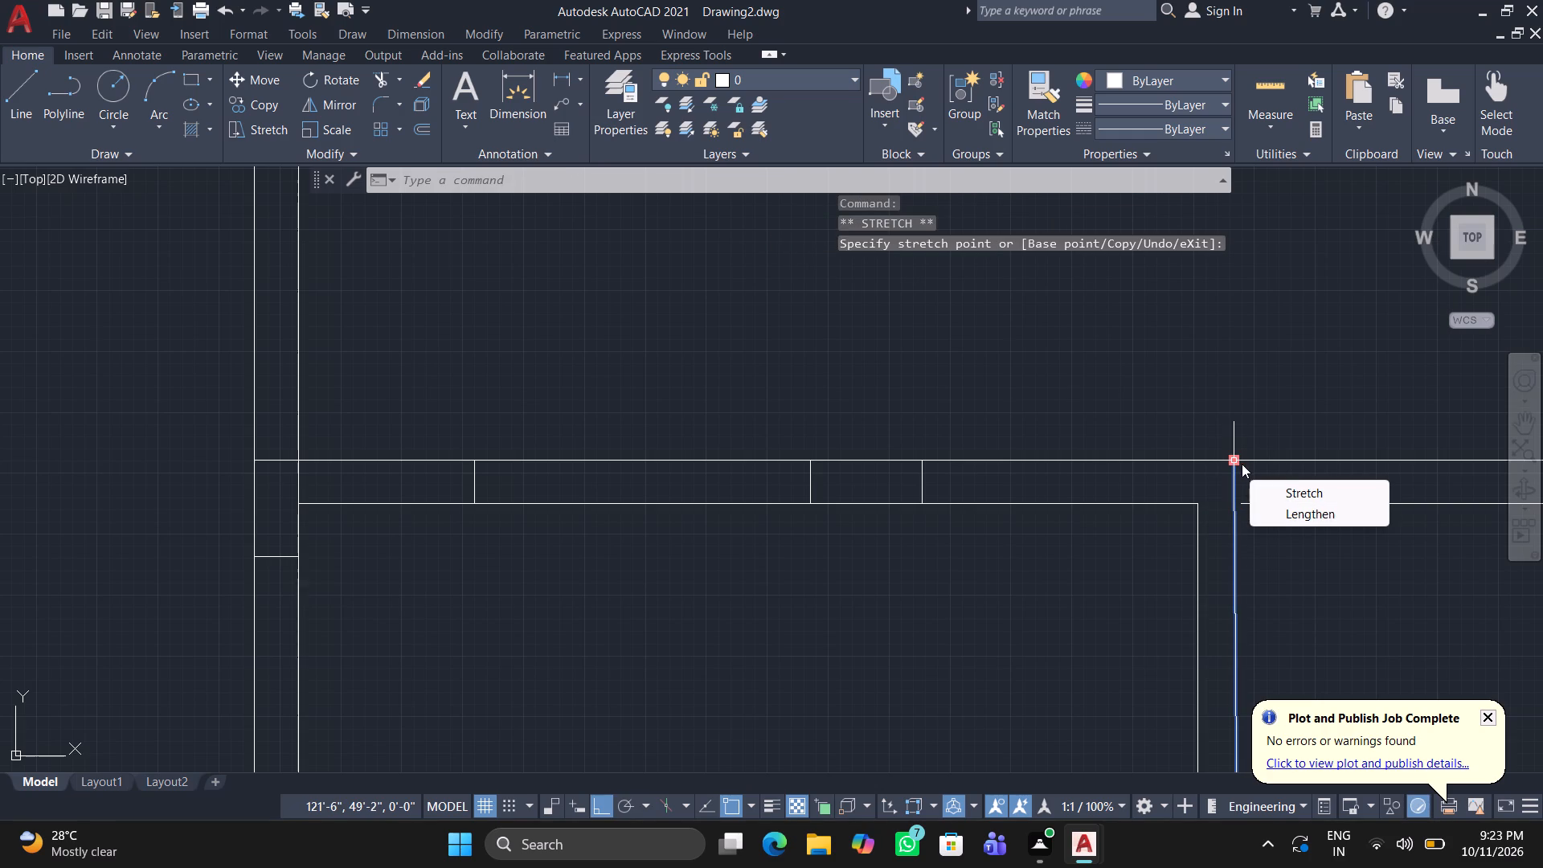
pyautogui.hotkey('ctrl', 'z')
pyautogui.click(1292, 493)
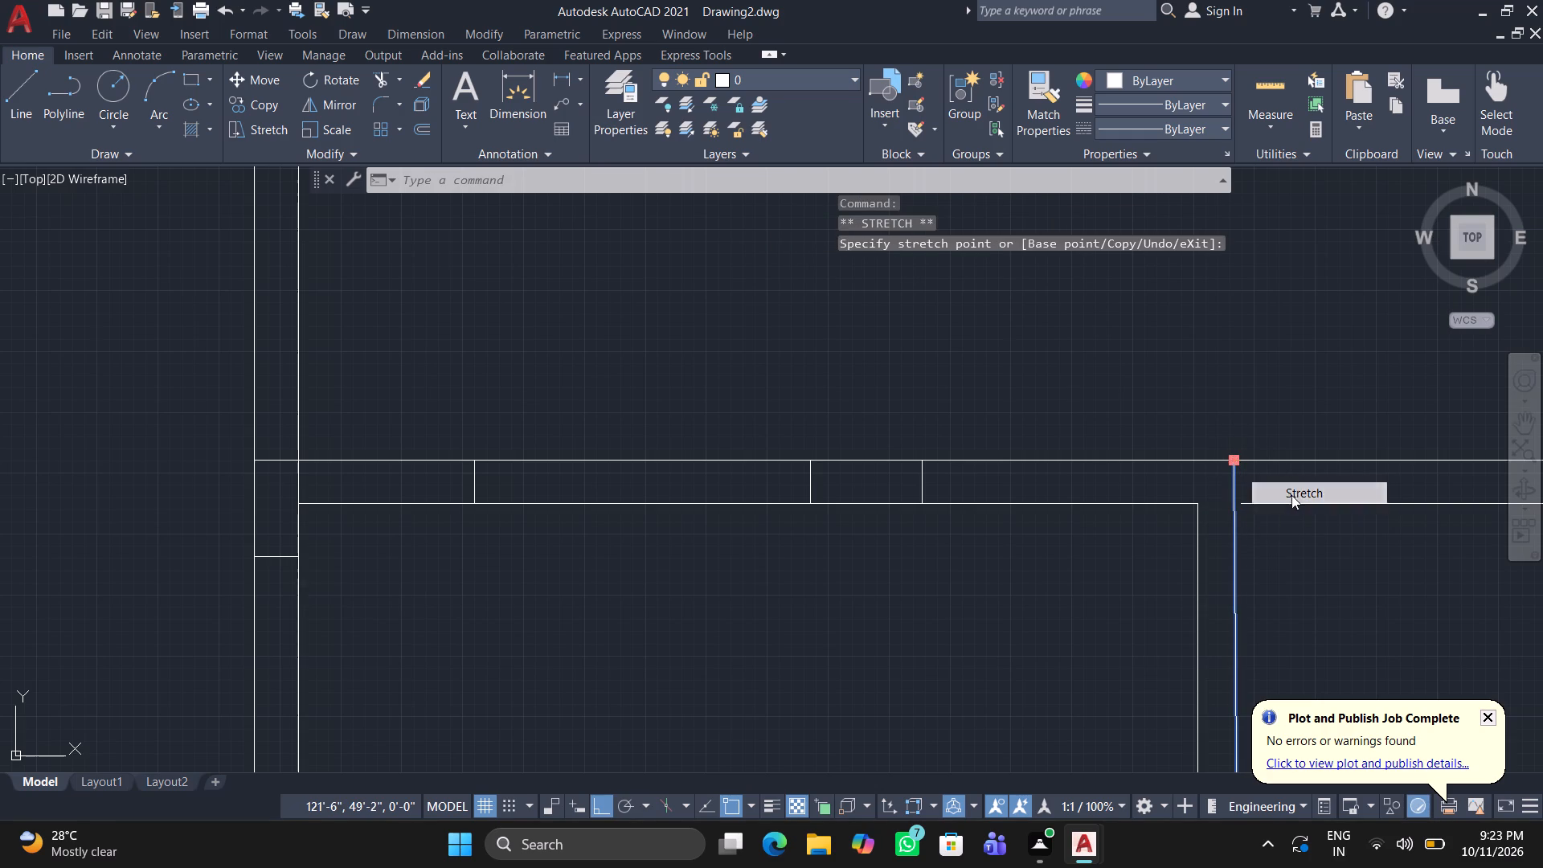
pyautogui.press('Escape')
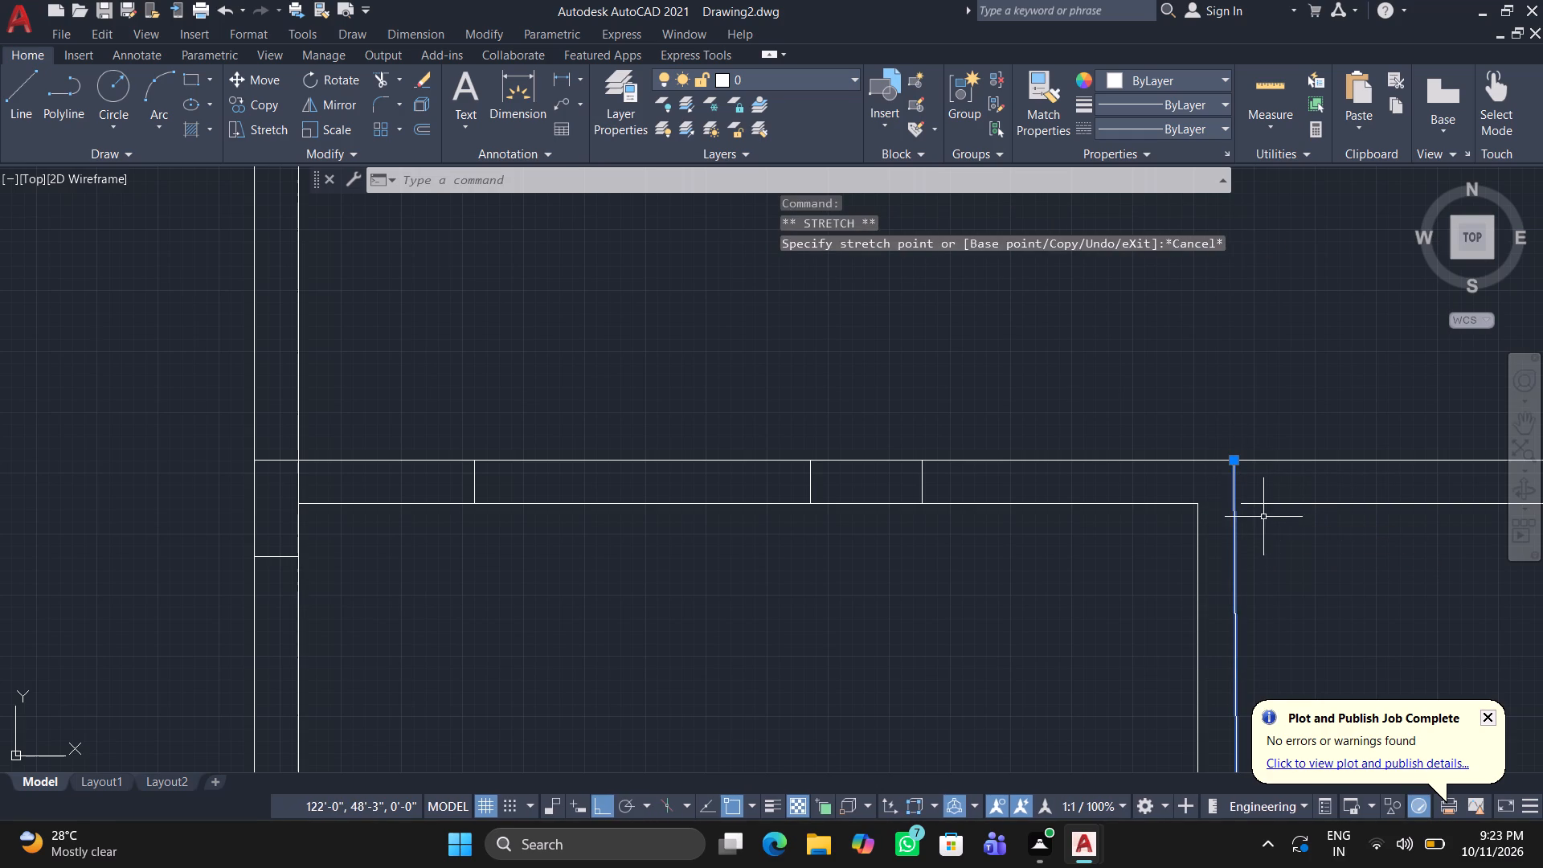
# Stretch the end of the horizontal wall's lower face line to meet the vertical face line at about X 121'-6".
pyautogui.scroll(2, 1262, 506)
pyautogui.click(1256, 503)
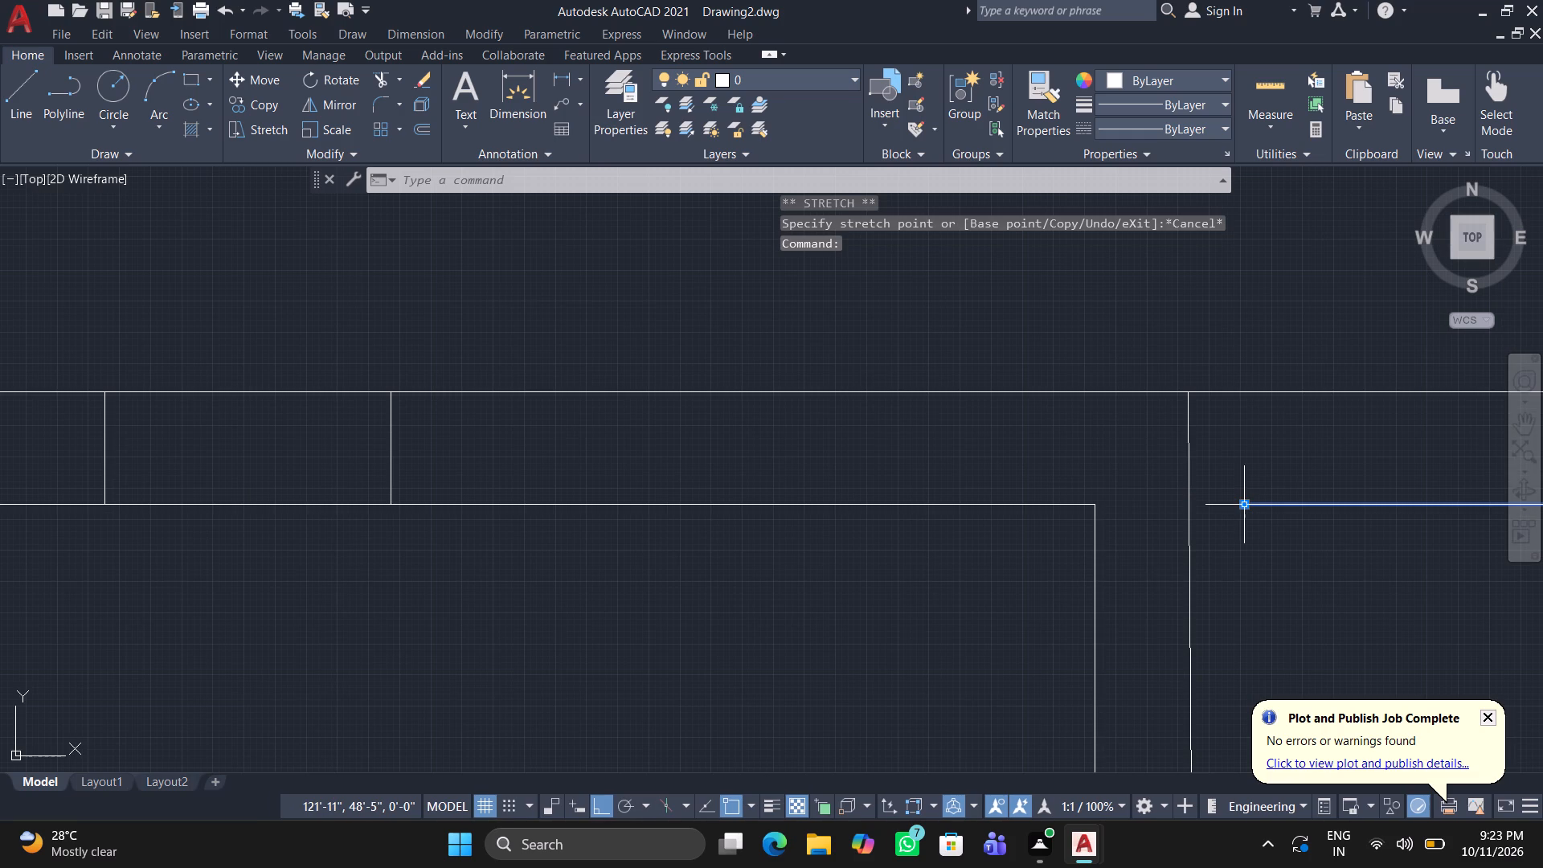
pyautogui.click(1247, 509)
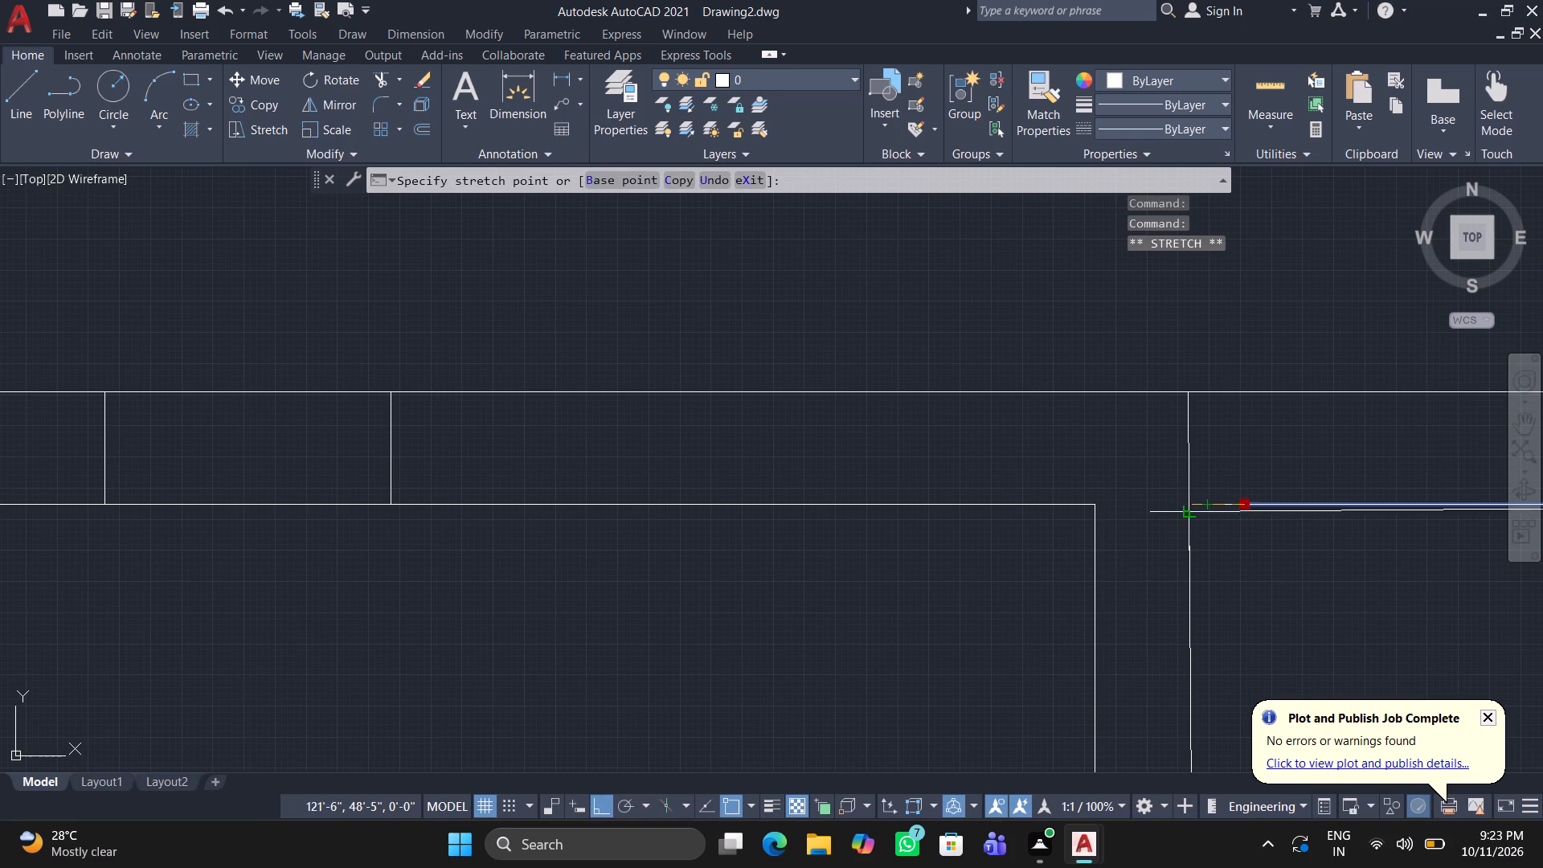
pyautogui.click(1187, 505)
pyautogui.press('Escape')
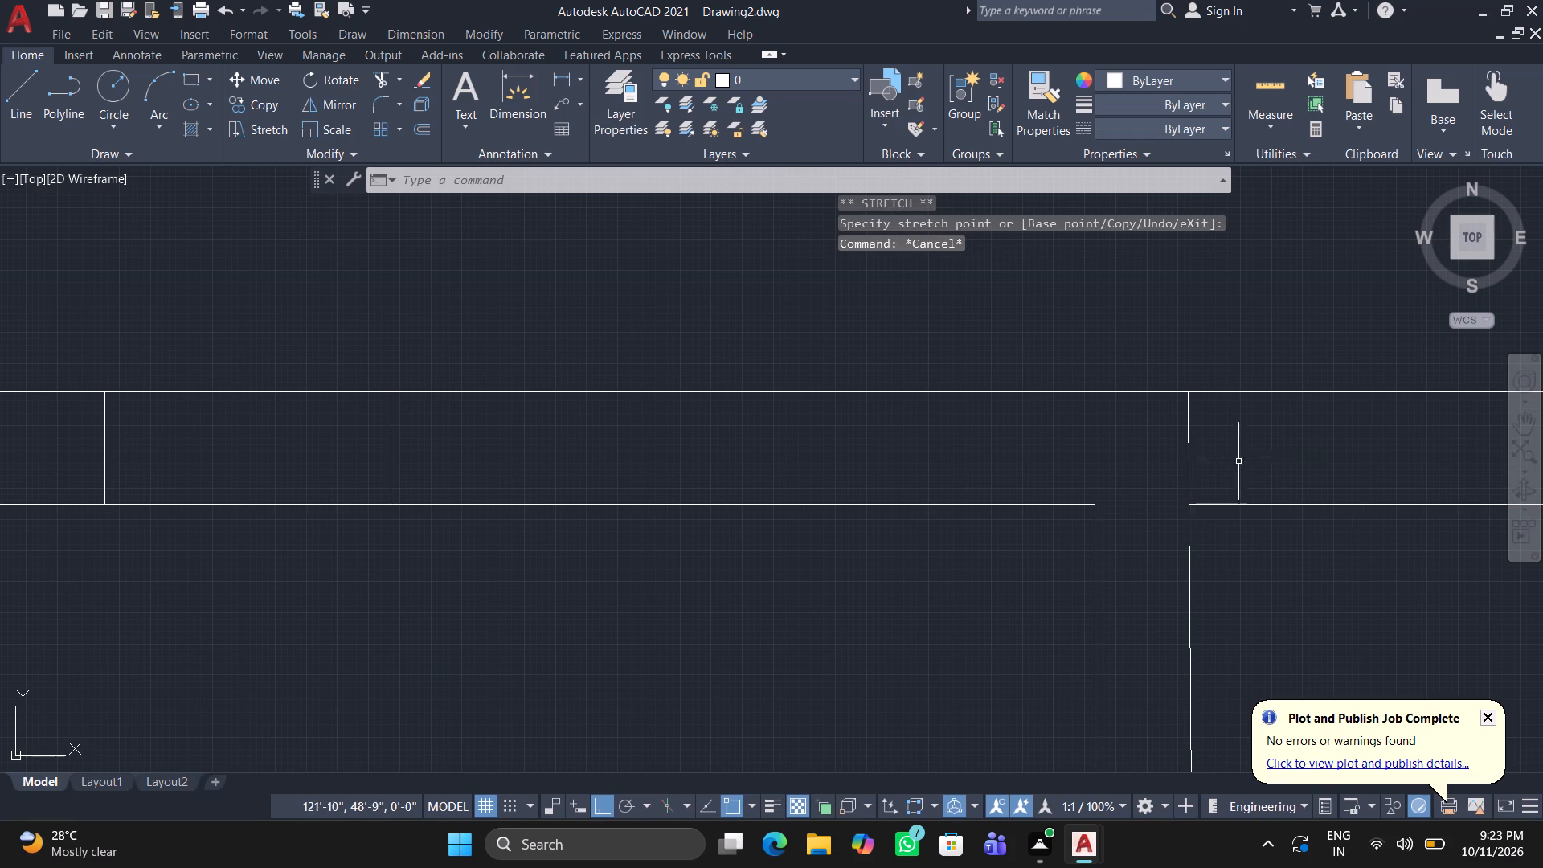
# Extend the vertical wall's face line at about X 128'-5" up to the horizontal wall's upper face.
pyautogui.scroll(-2, 1259, 571)
pyautogui.moveTo(1262, 571); pyautogui.dragTo(748, 570, button='middle')
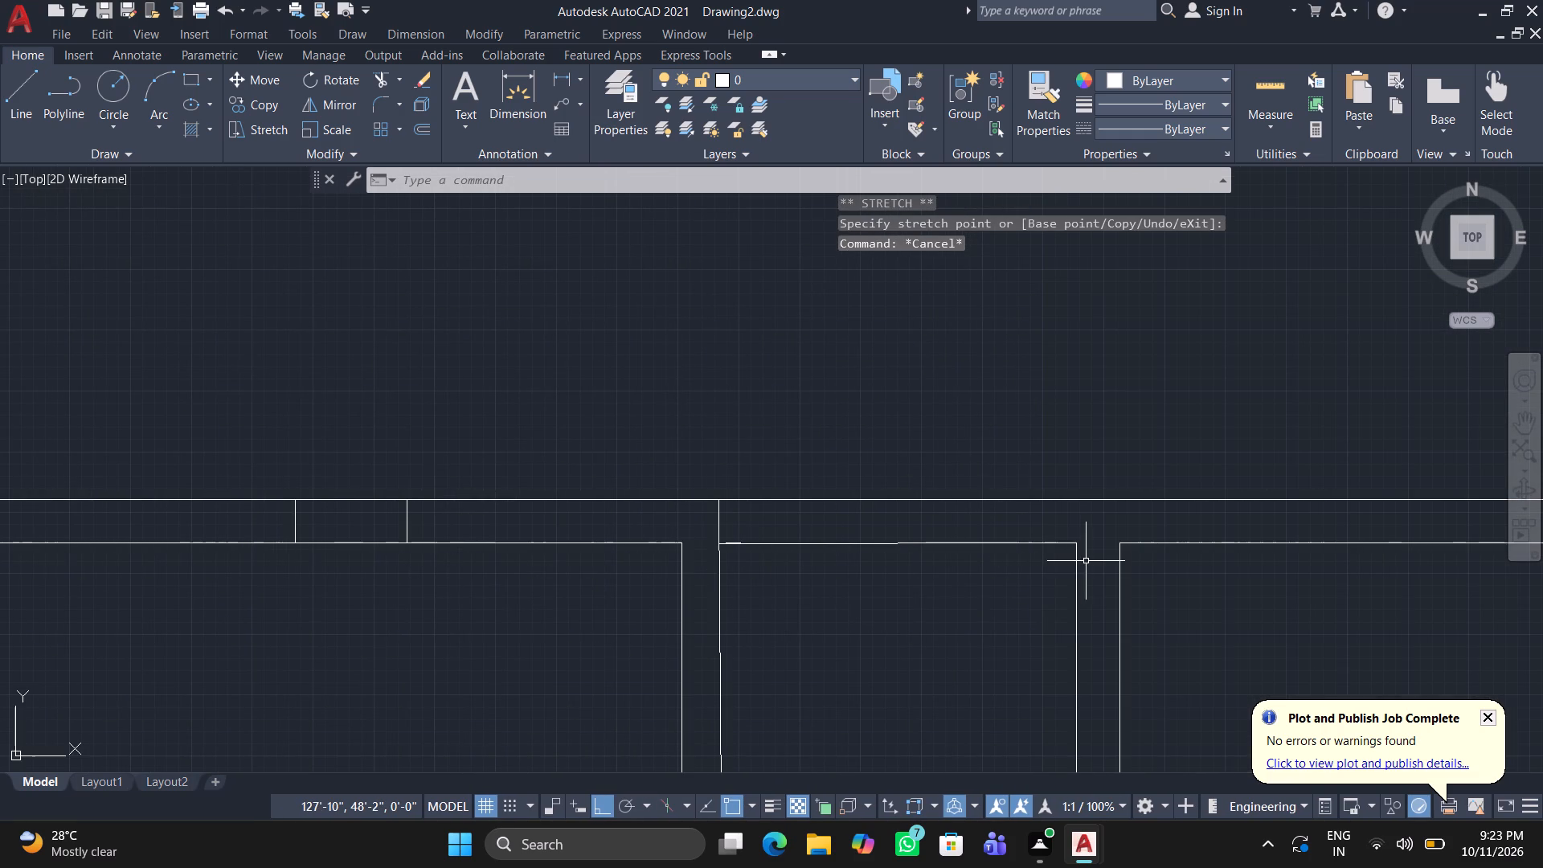
pyautogui.scroll(2, 701, 545)
pyautogui.moveTo(1078, 588); pyautogui.dragTo(724, 557, button='middle')
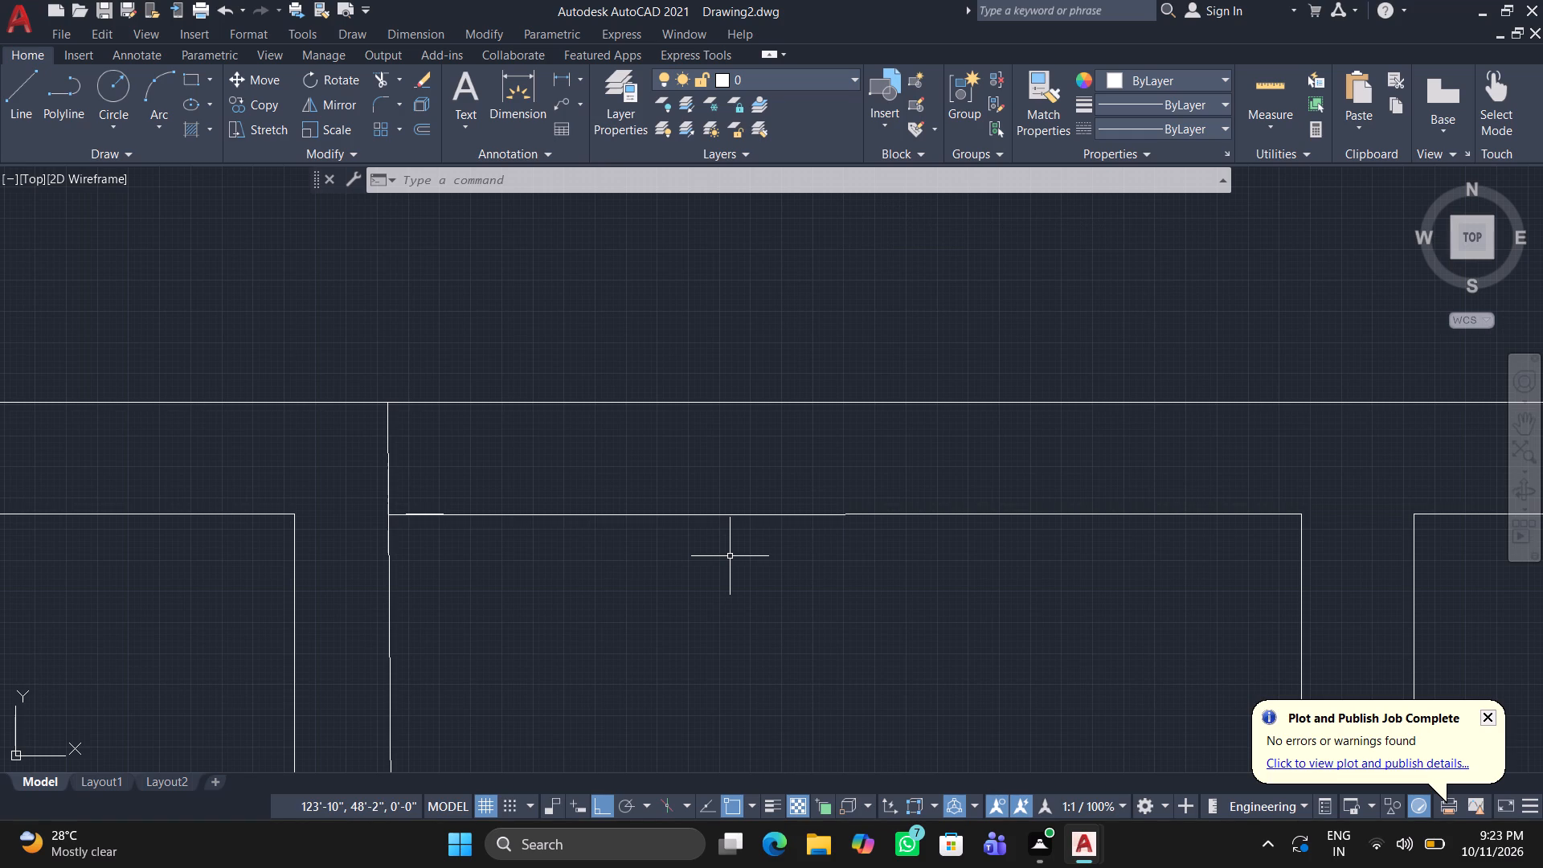
pyautogui.moveTo(1076, 561); pyautogui.dragTo(622, 563, button='middle')
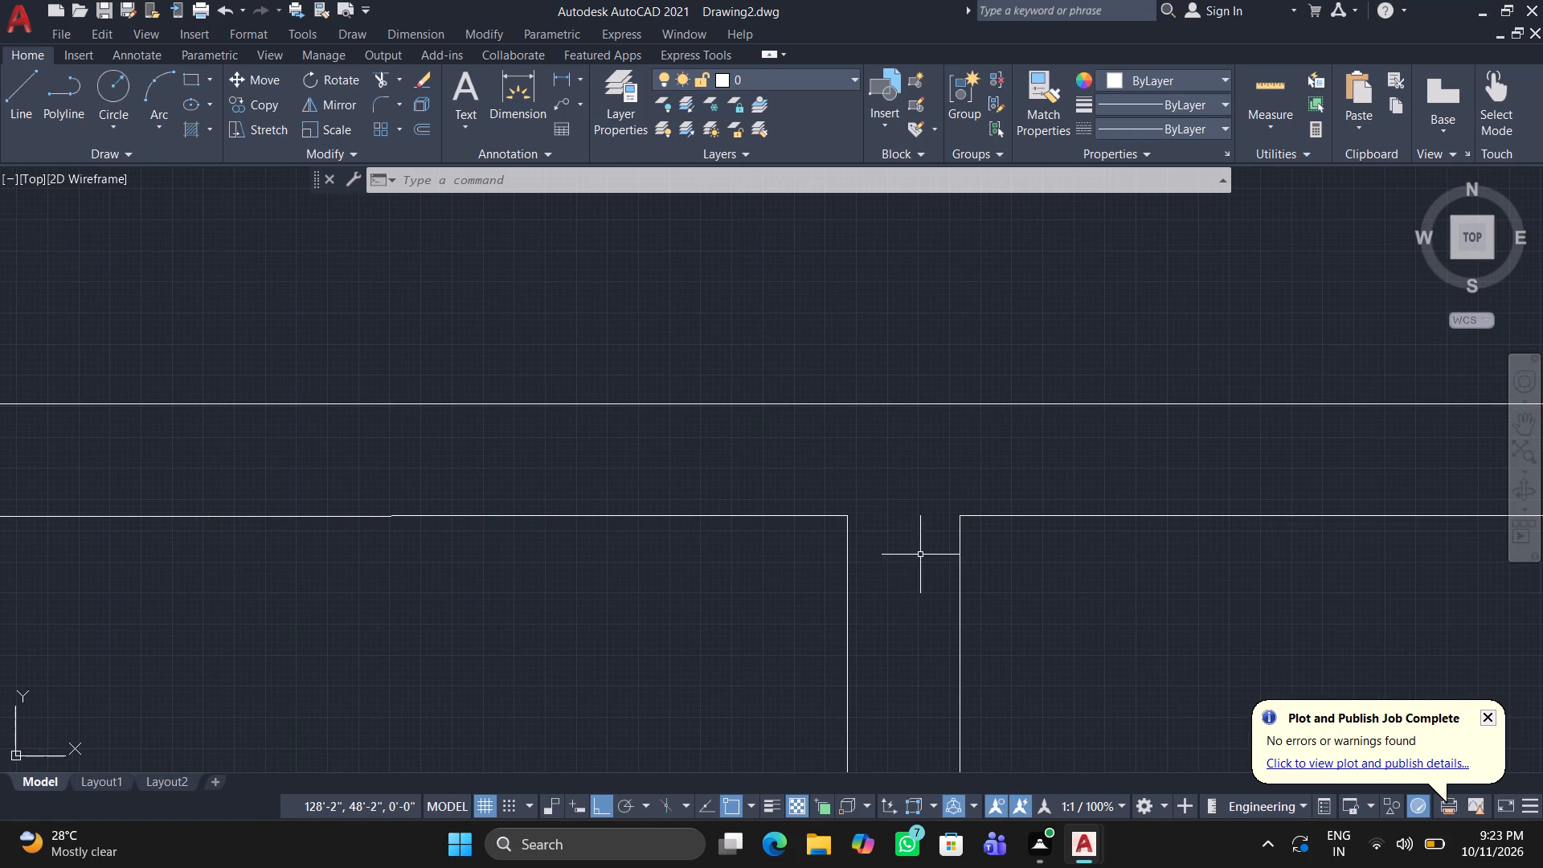
pyautogui.click(960, 547)
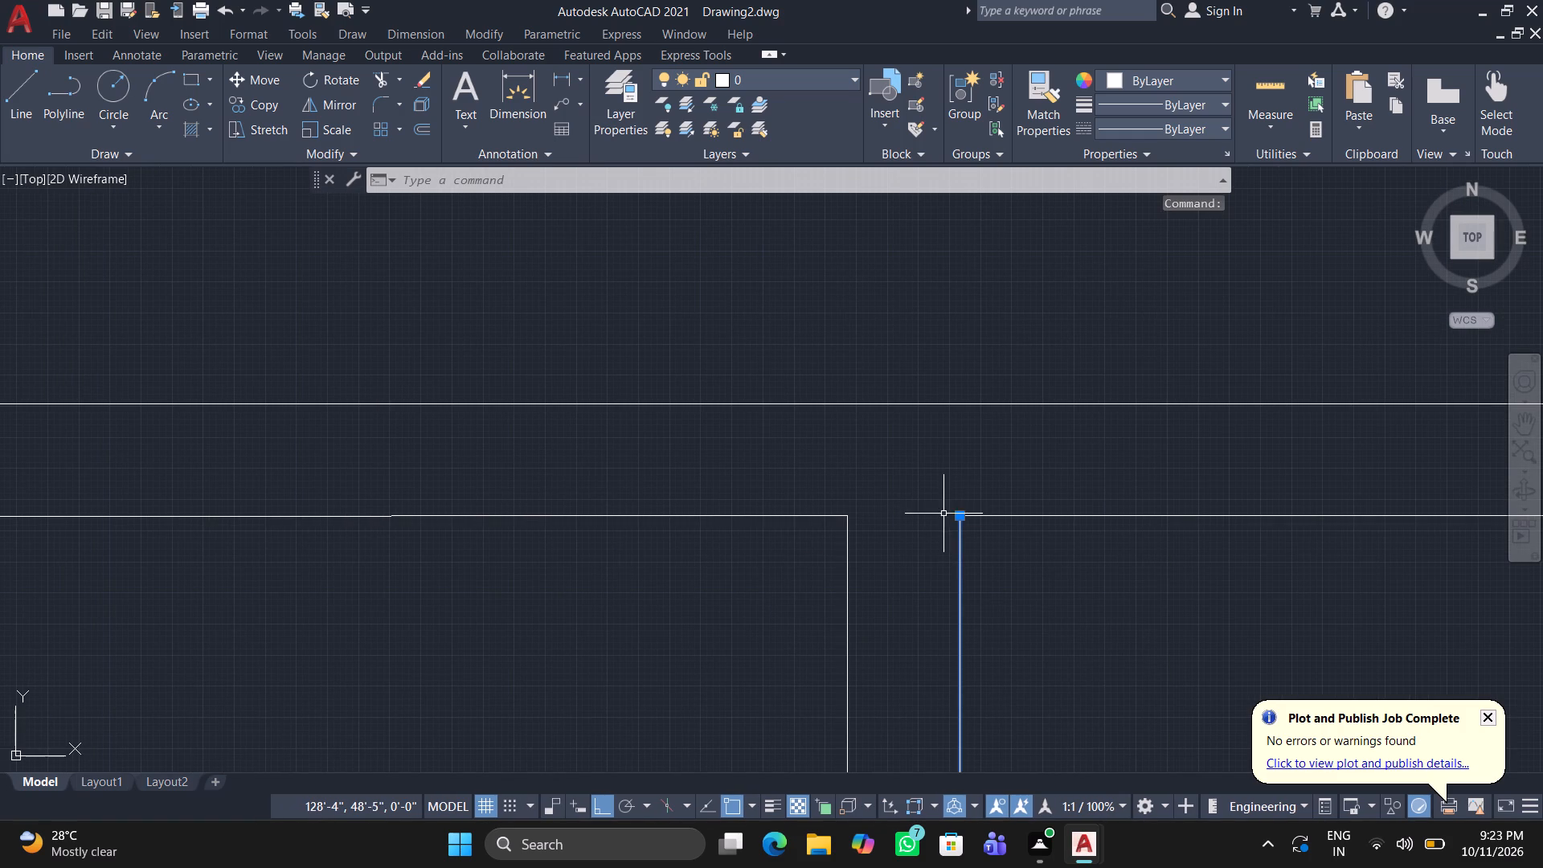
pyautogui.click(960, 514)
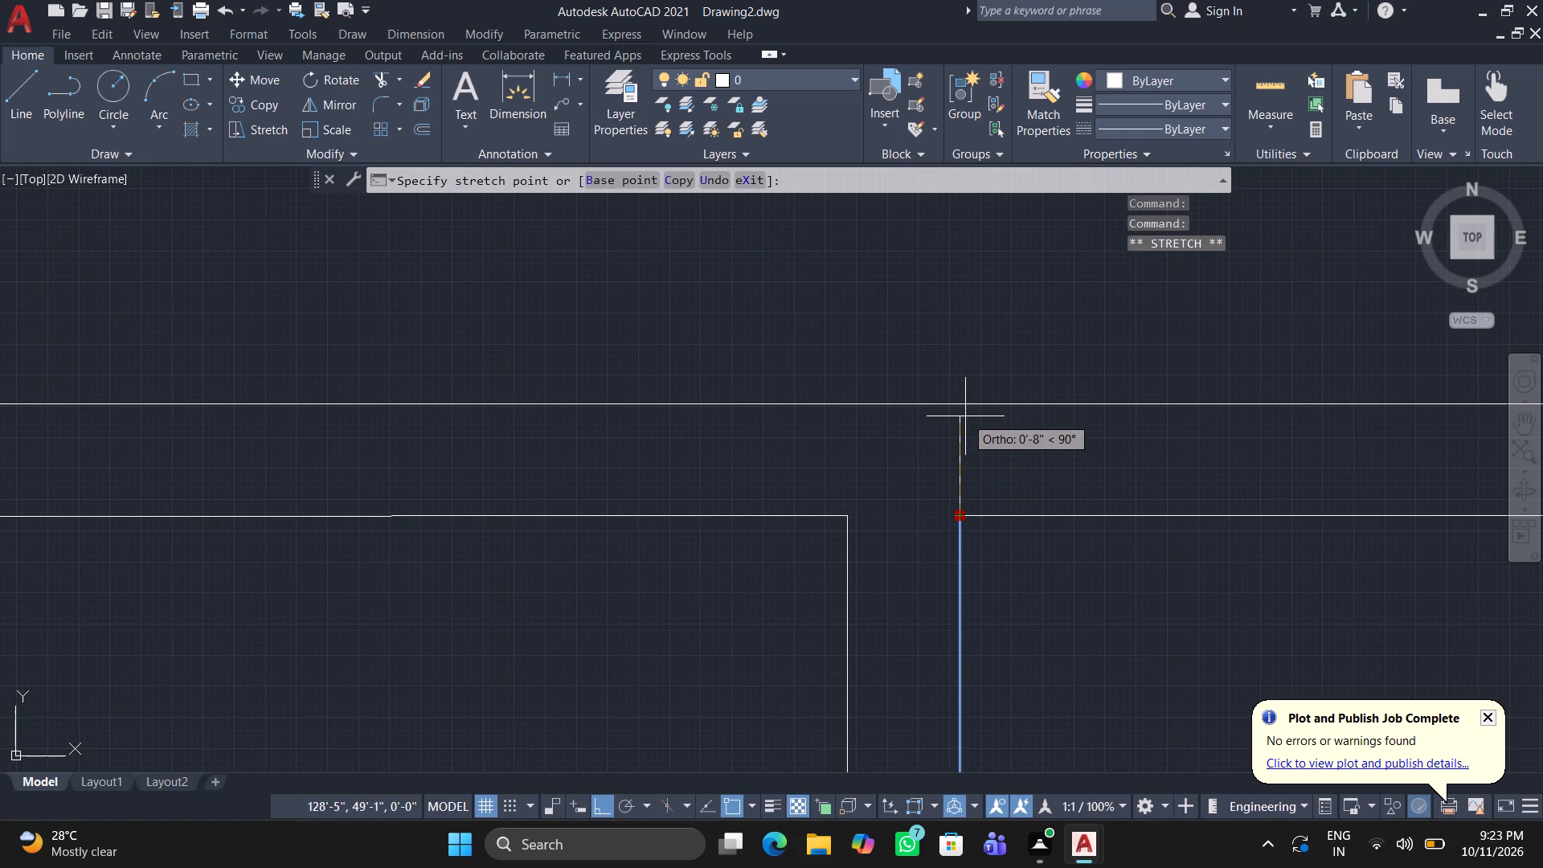
pyautogui.click(956, 406)
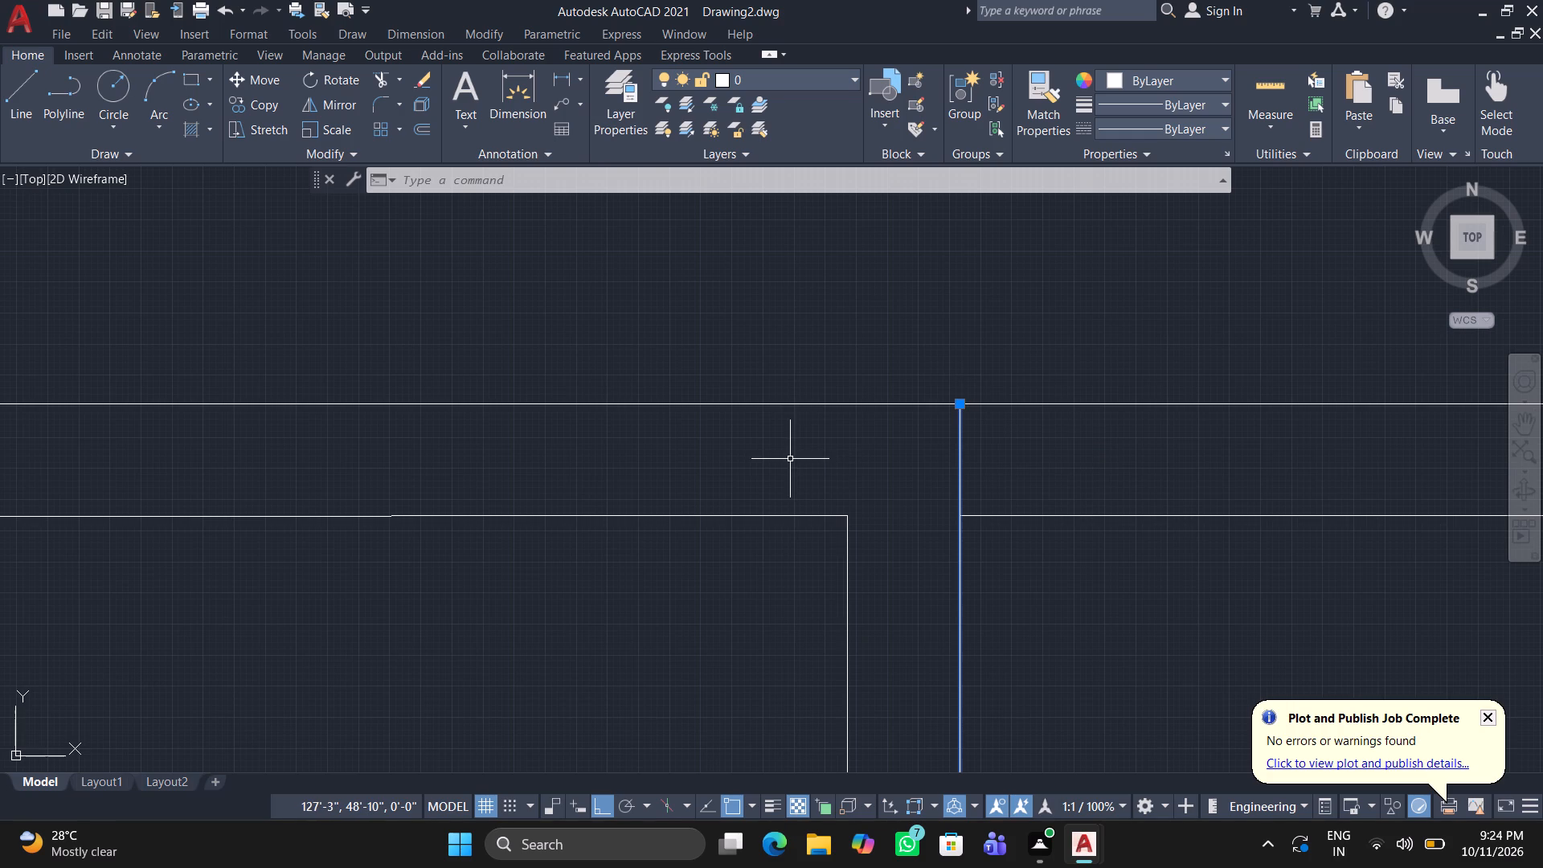
pyautogui.press('Escape')
# Extend the same vertical wall's other face line at about X 127'-8" up to the horizontal wall's upper face.
pyautogui.scroll(-1, 565, 411)
pyautogui.scroll(-1, 686, 510)
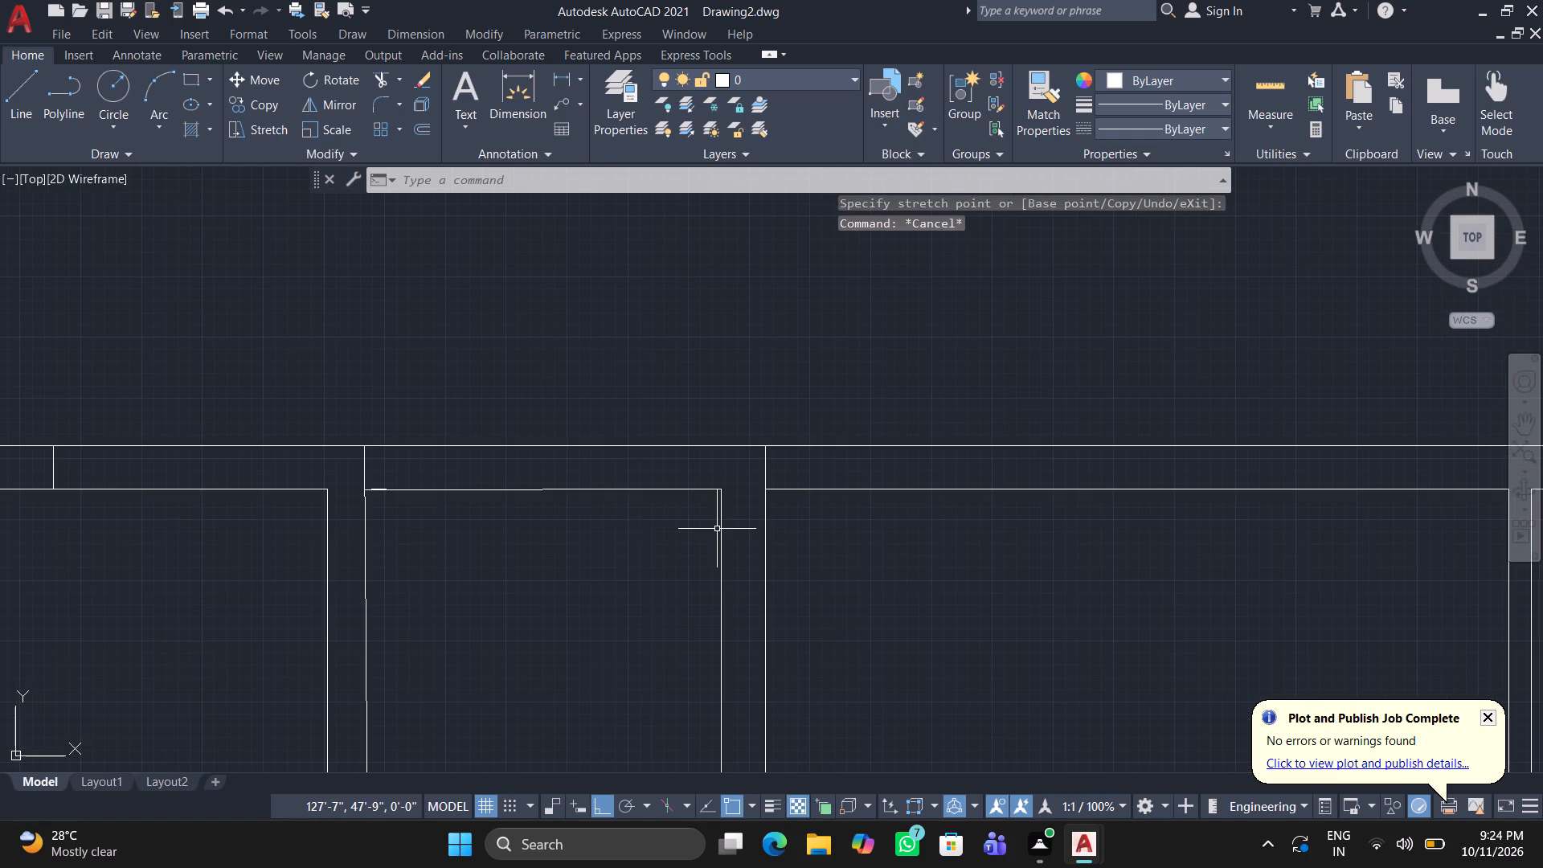
pyautogui.click(721, 523)
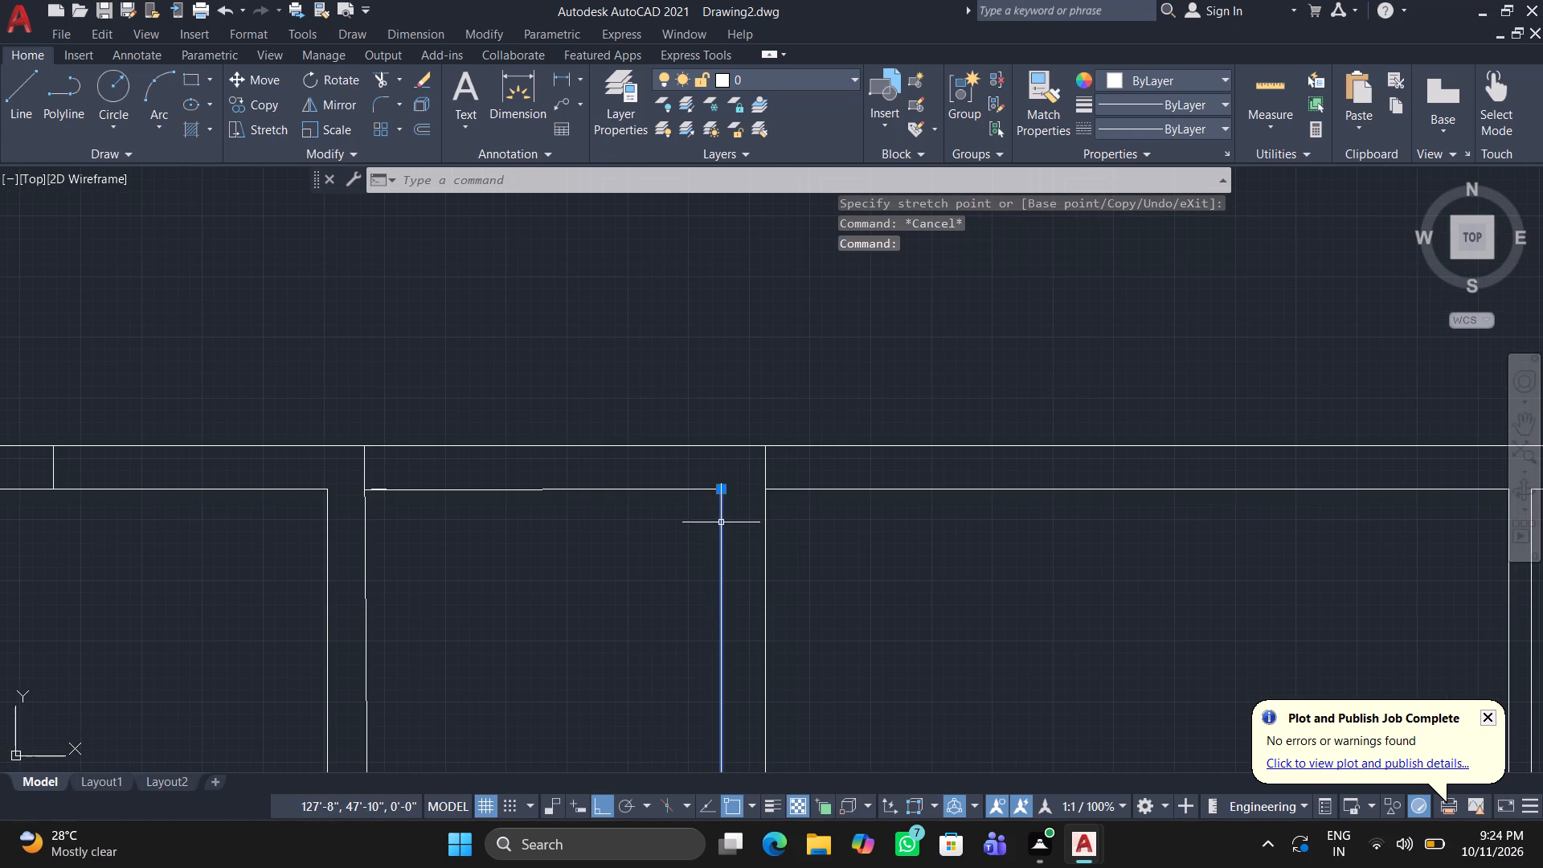
pyautogui.click(724, 489)
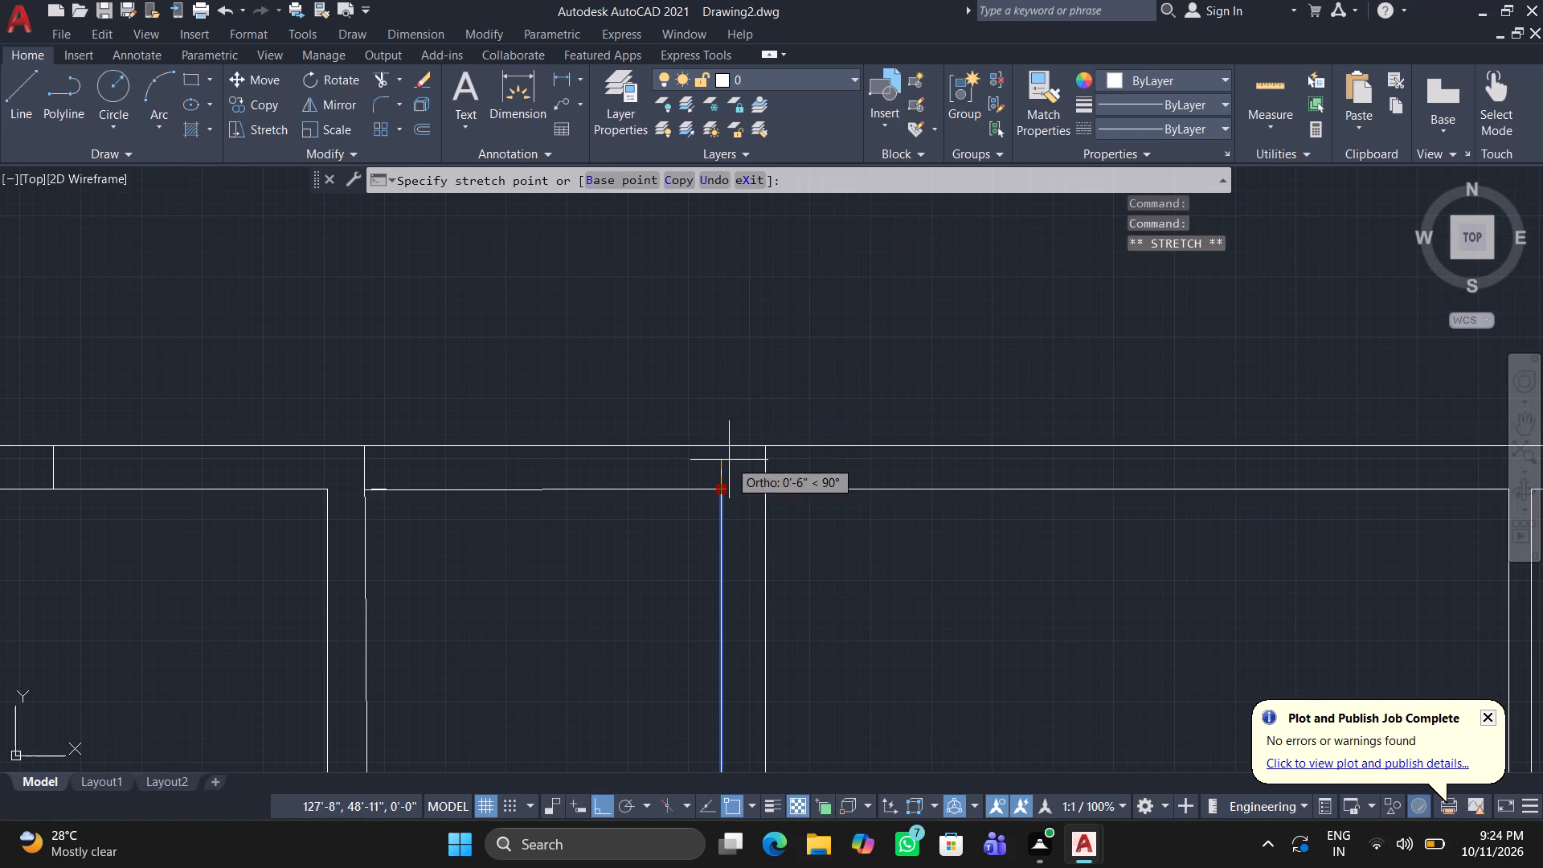
pyautogui.click(719, 448)
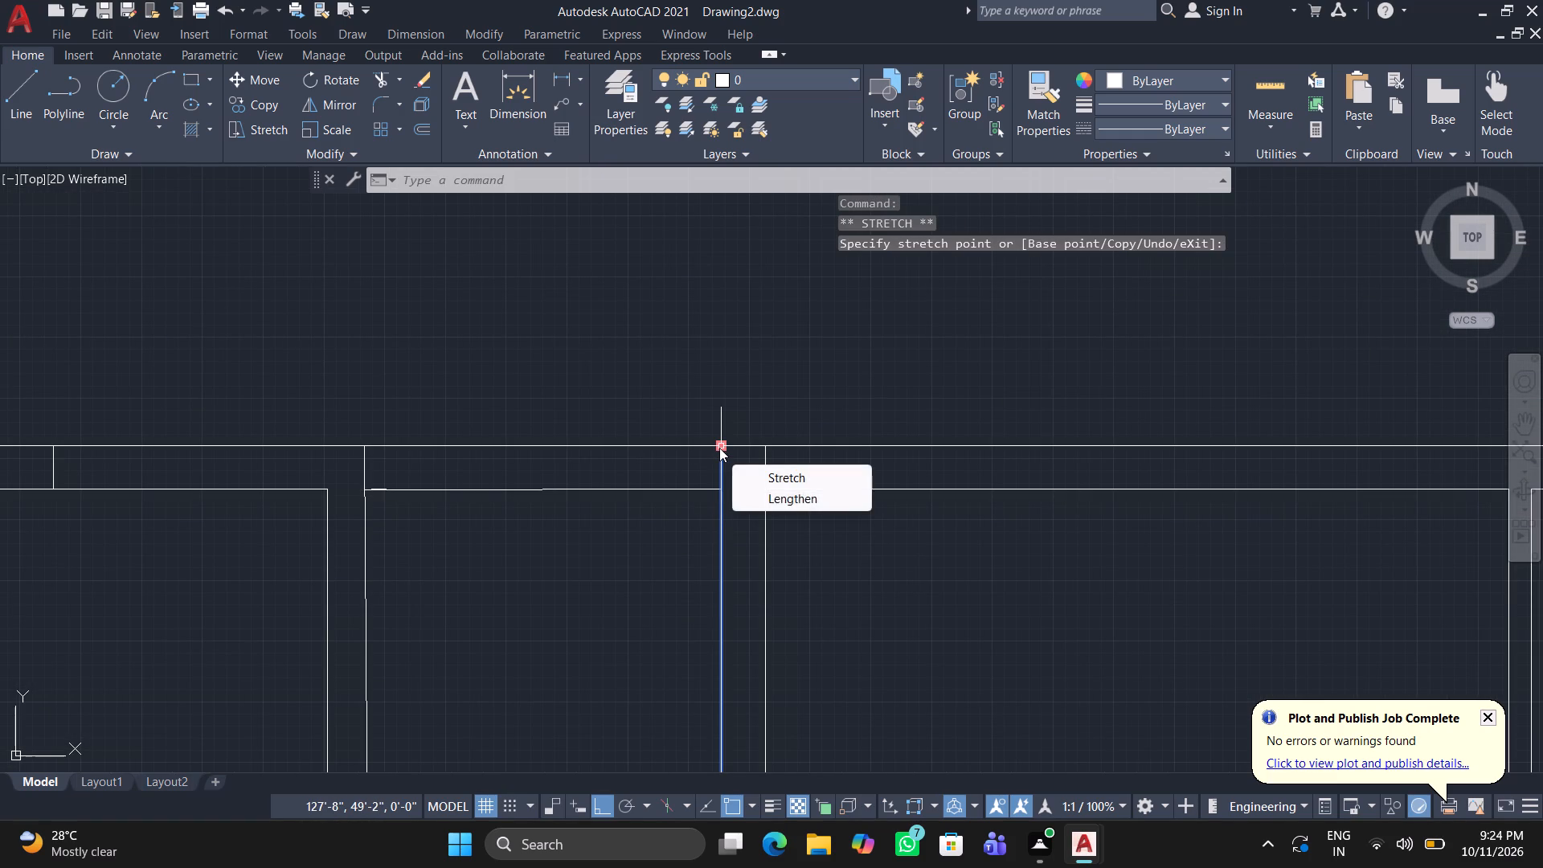
pyautogui.press('Return')
pyautogui.press('Return')
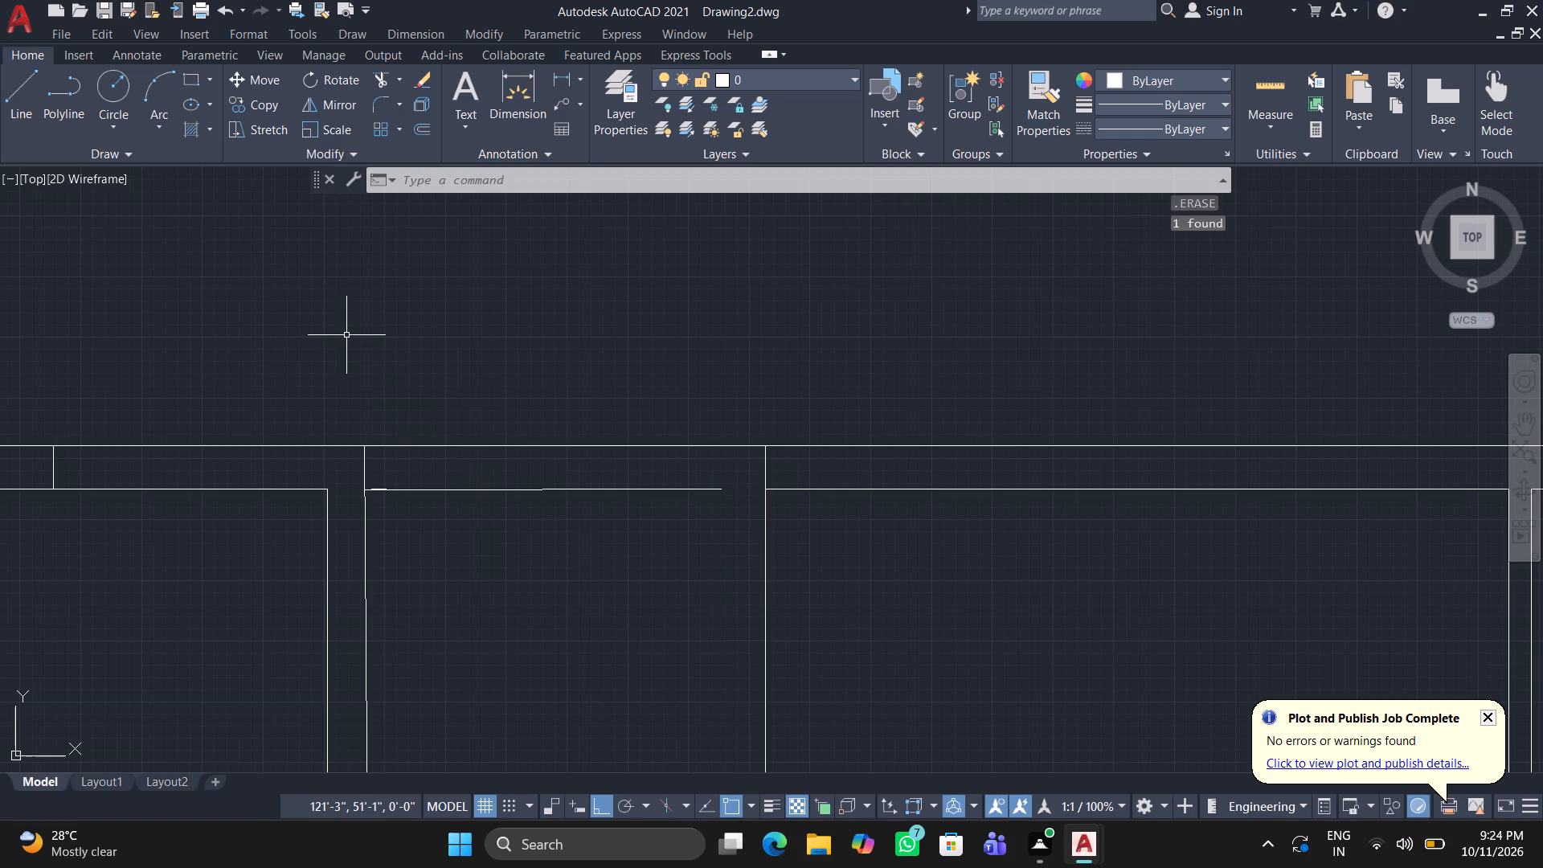
pyautogui.hotkey('ctrl', 'z')
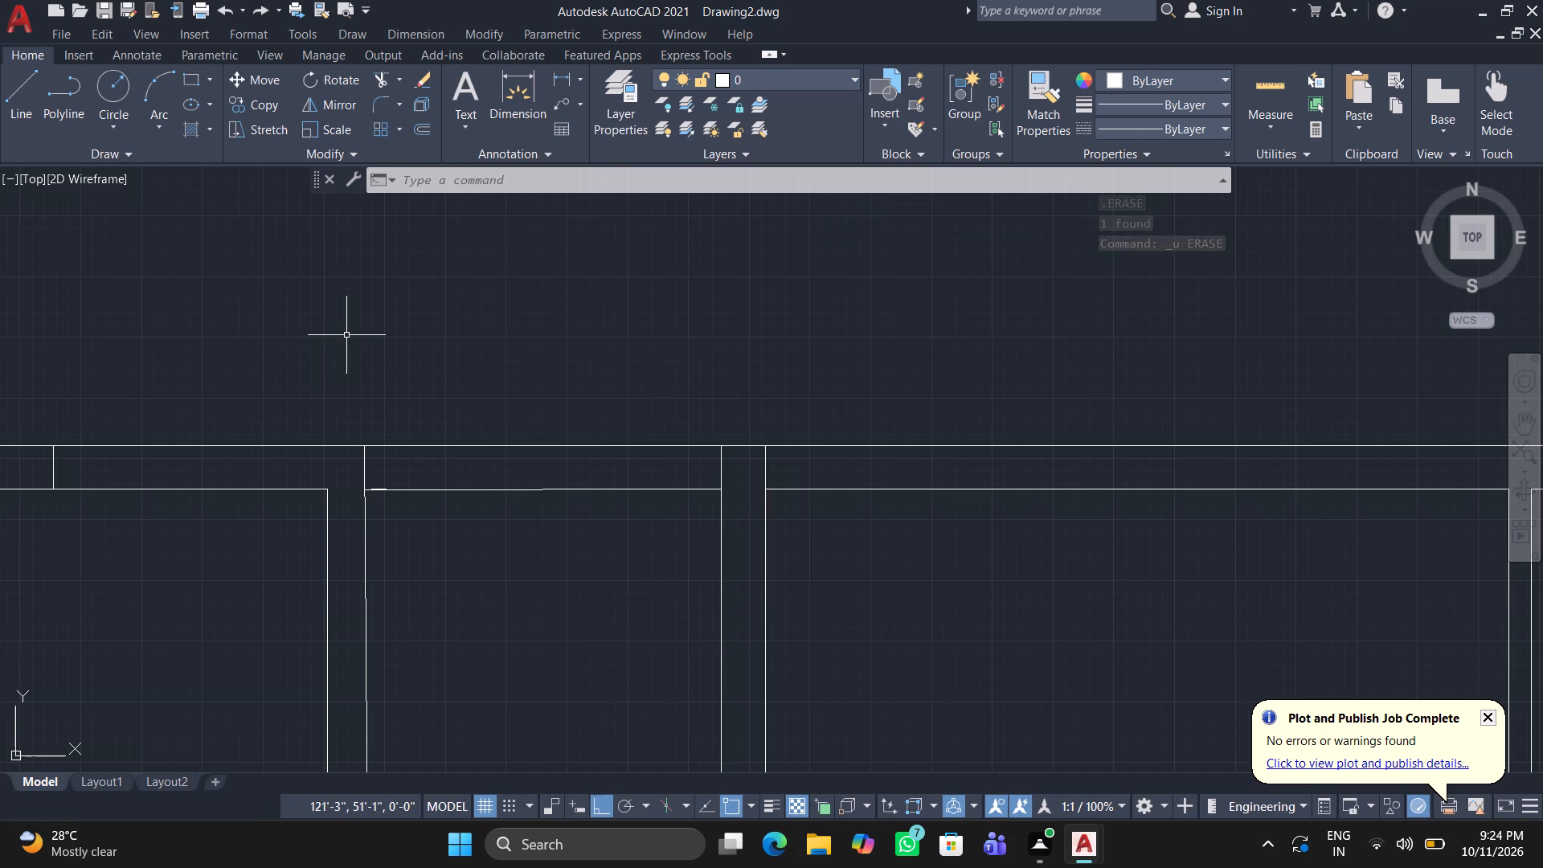
# Trim away the horizontal wall's two face lines and their leftover stubs between about X 121'-6" and X 127'-8".
pyautogui.click(378, 66)
pyautogui.moveTo(466, 353); pyautogui.dragTo(473, 561)
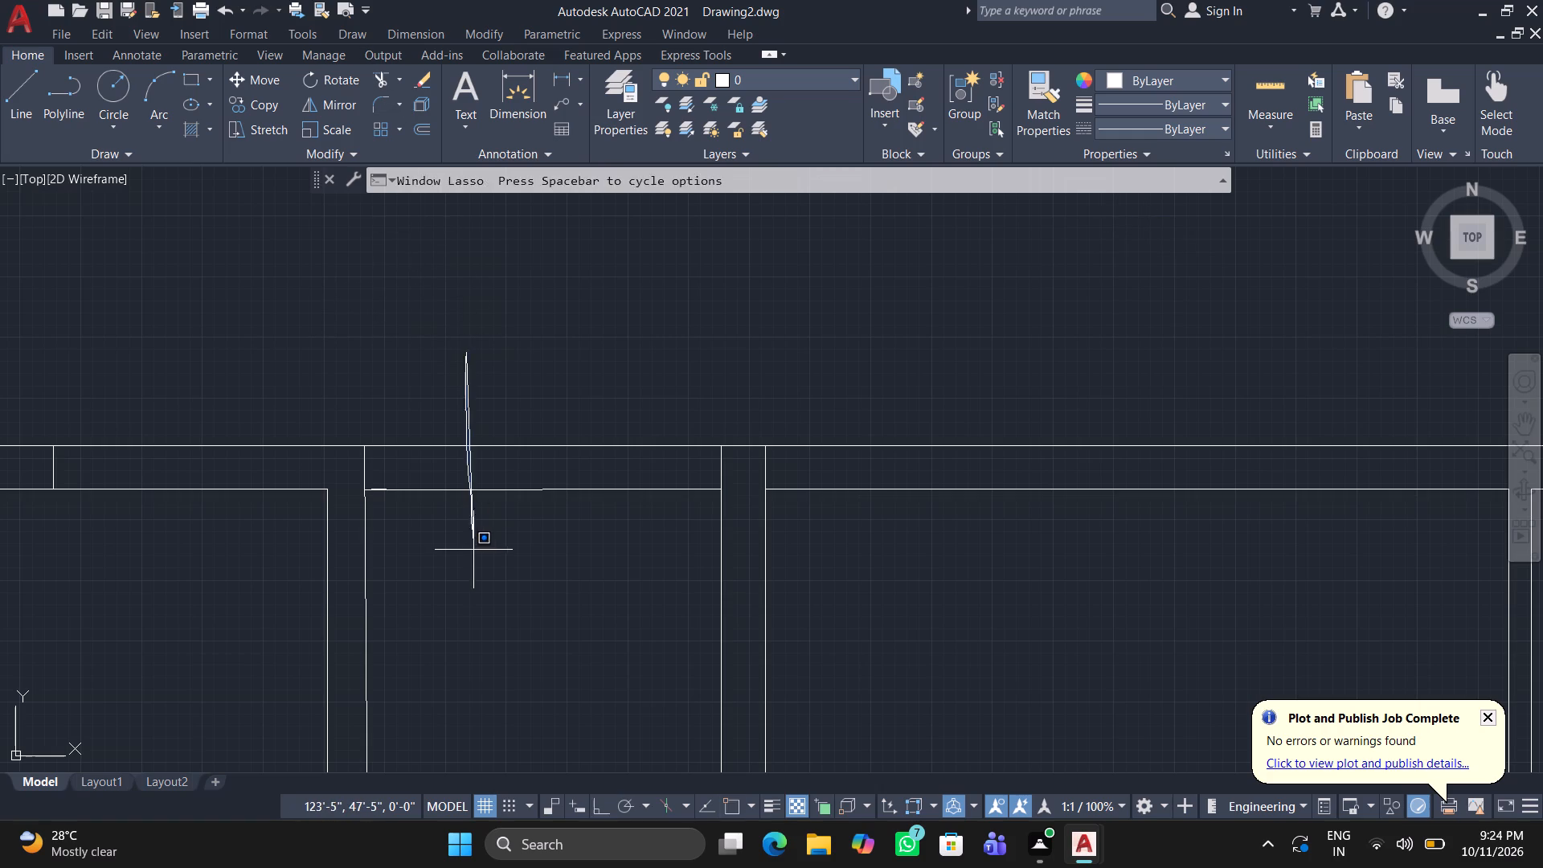
pyautogui.moveTo(473, 561); pyautogui.dragTo(472, 562)
pyautogui.click(375, 68)
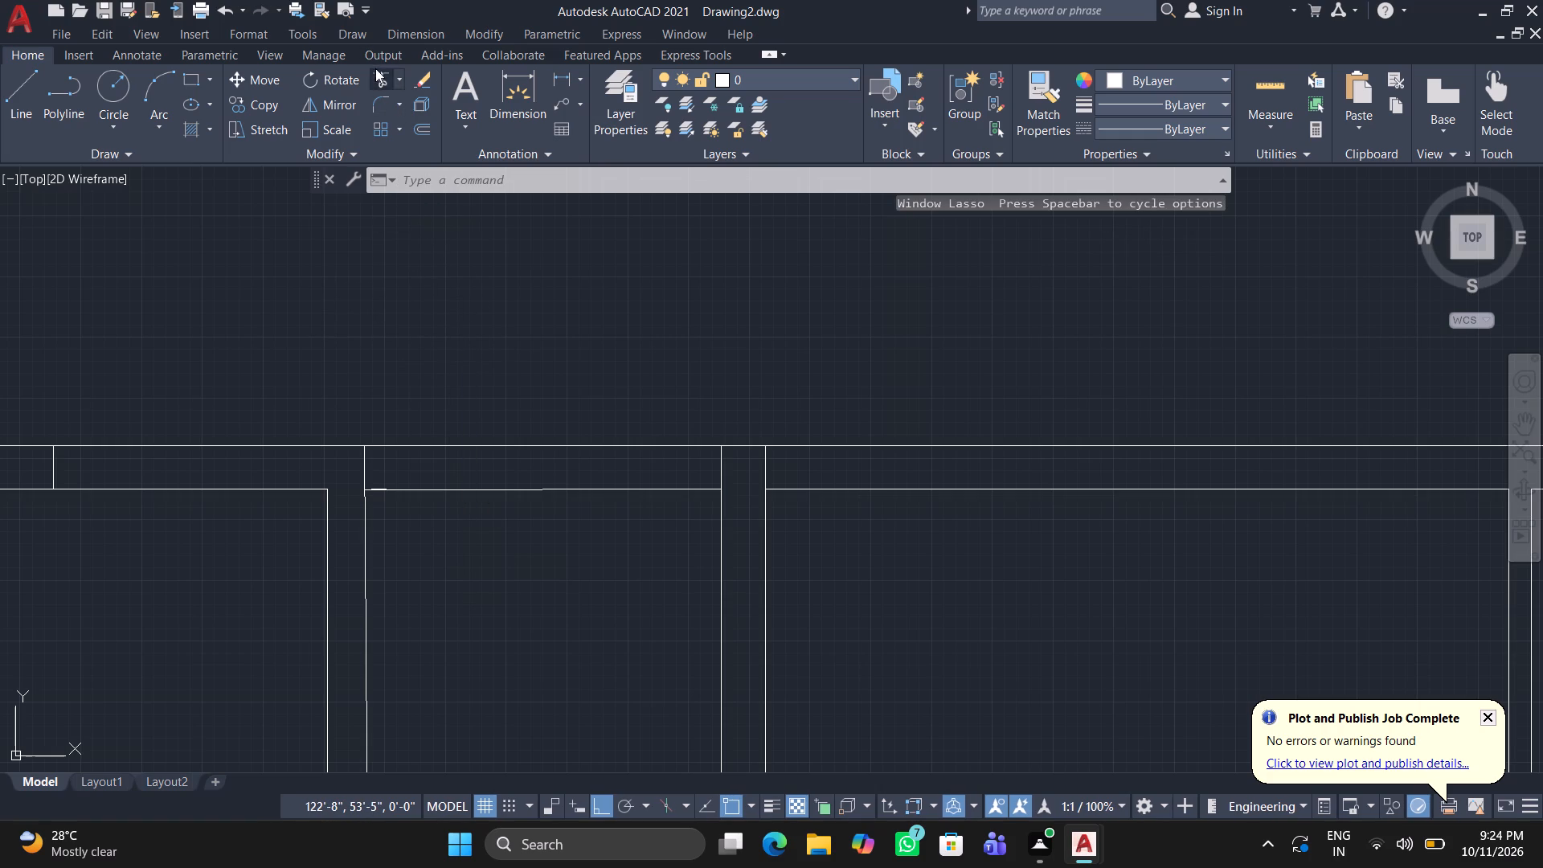
pyautogui.moveTo(456, 443); pyautogui.dragTo(442, 522)
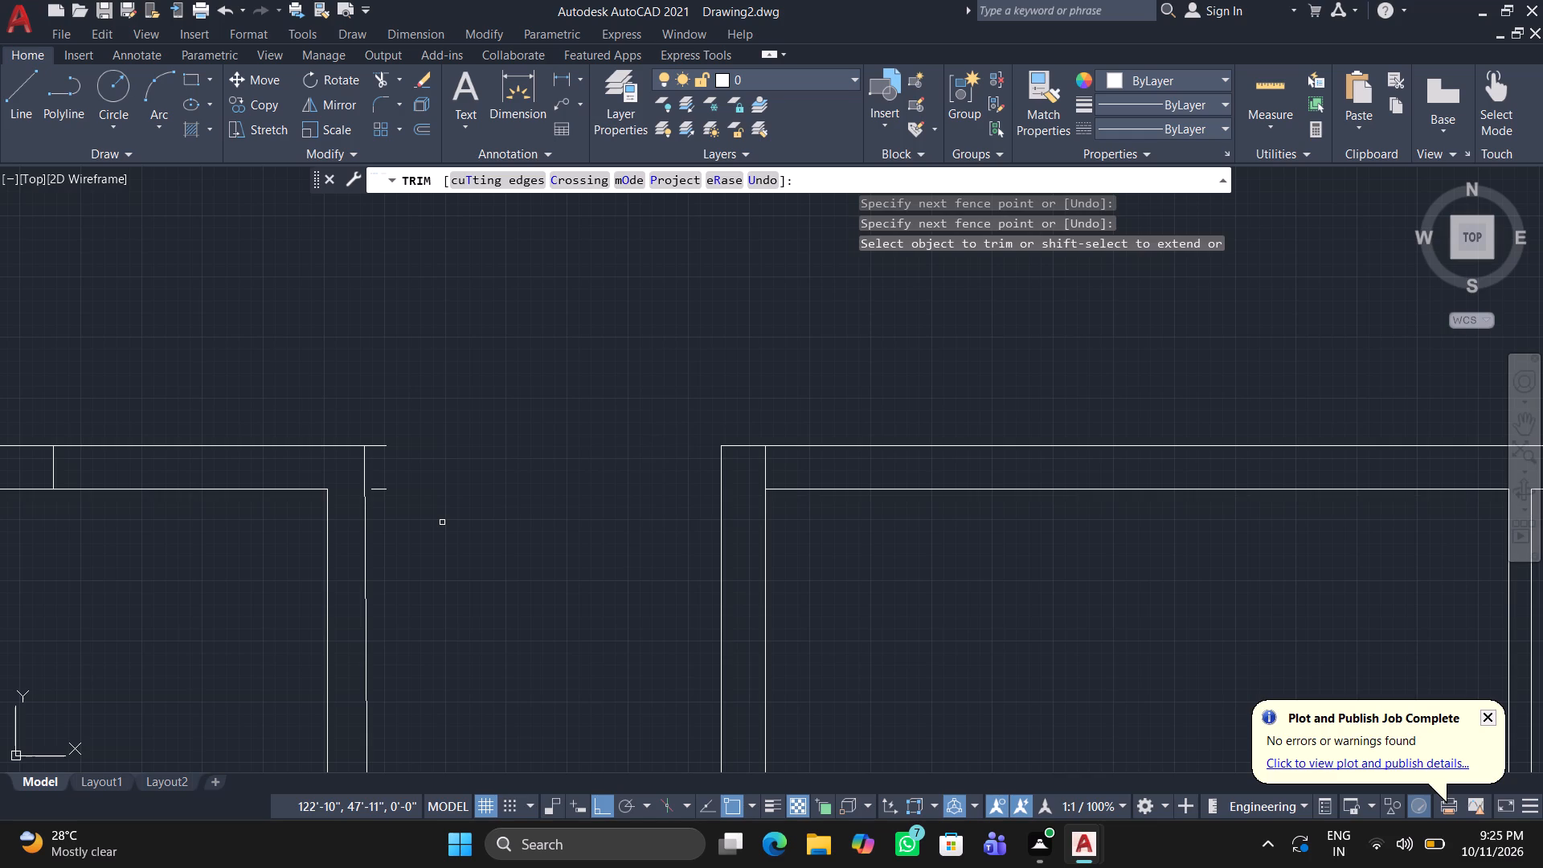
pyautogui.scroll(3, 363, 512)
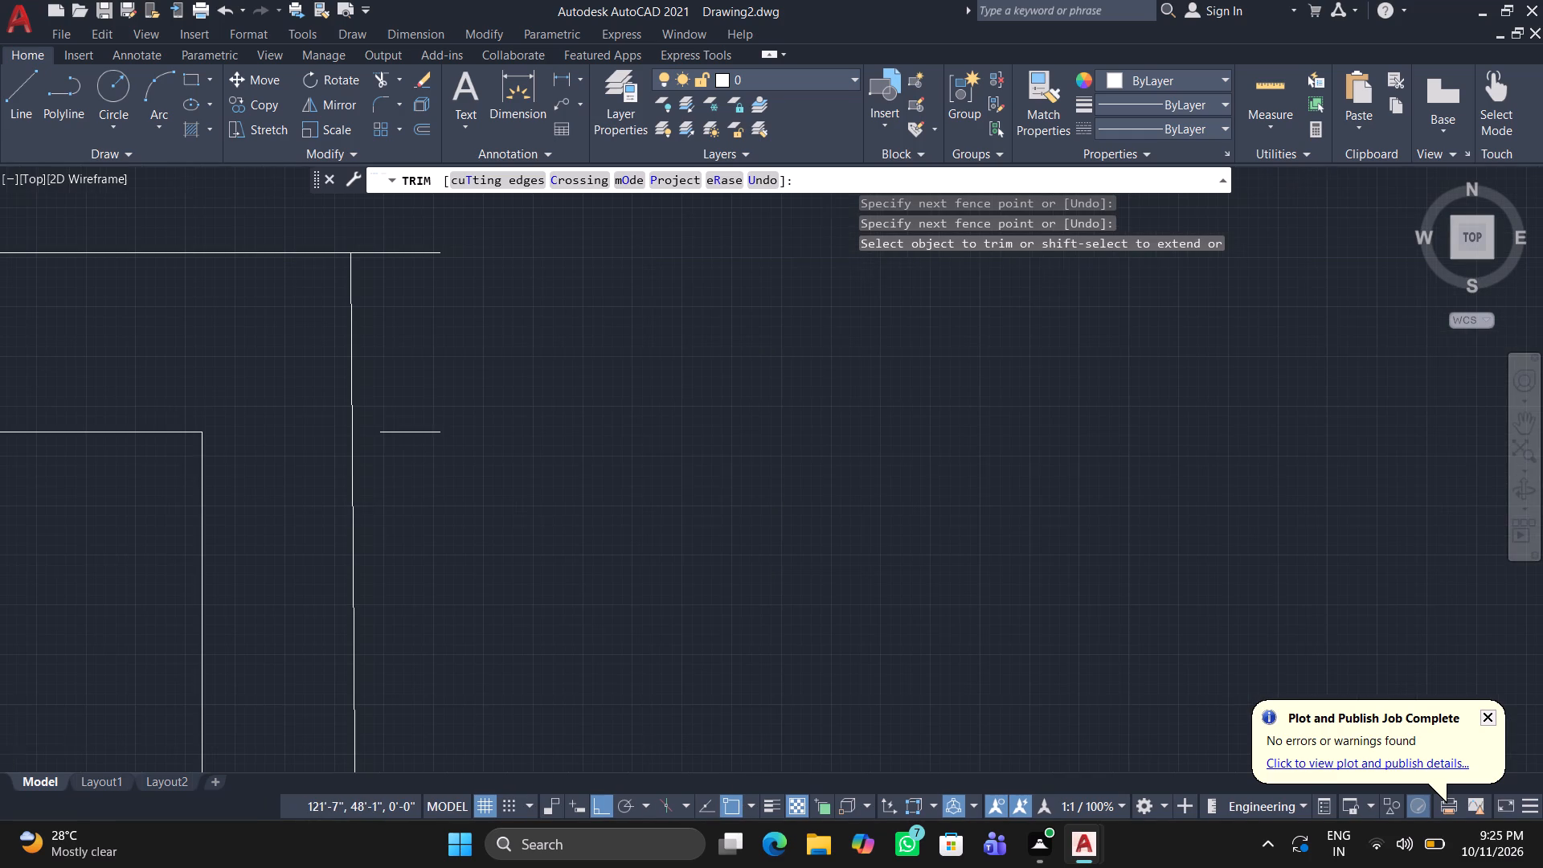
pyautogui.moveTo(395, 397); pyautogui.dragTo(438, 543)
pyautogui.moveTo(399, 248); pyautogui.dragTo(398, 261)
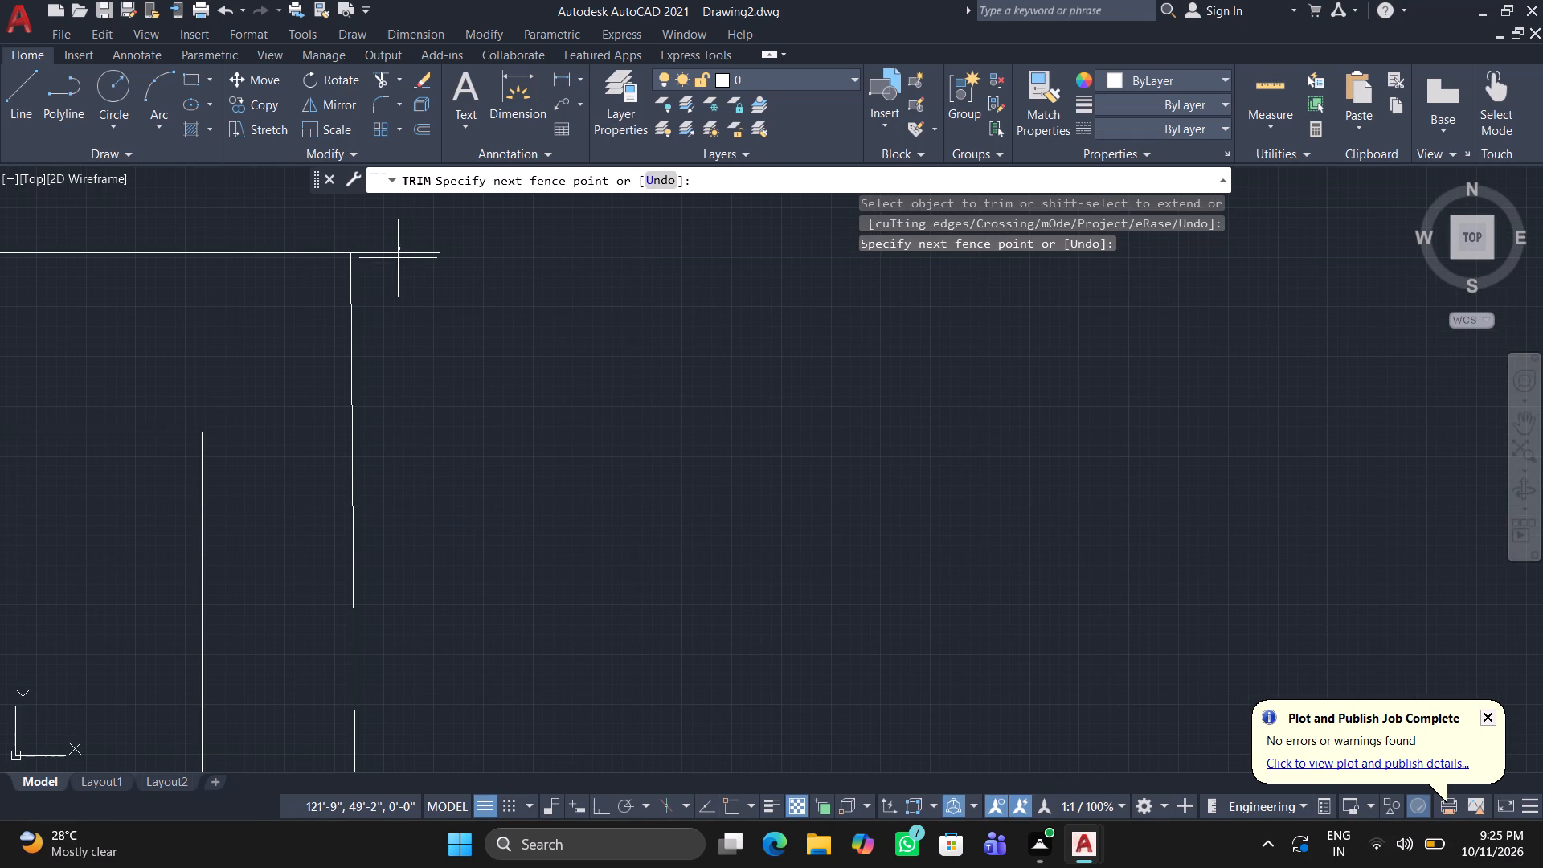
pyautogui.moveTo(398, 261); pyautogui.dragTo(398, 274)
pyautogui.click(398, 274)
pyautogui.press('Return')
# Trim the line crossing the horizontal wall at about X 128'-5" to leave a clean wall corner.
pyautogui.scroll(-3, 399, 272)
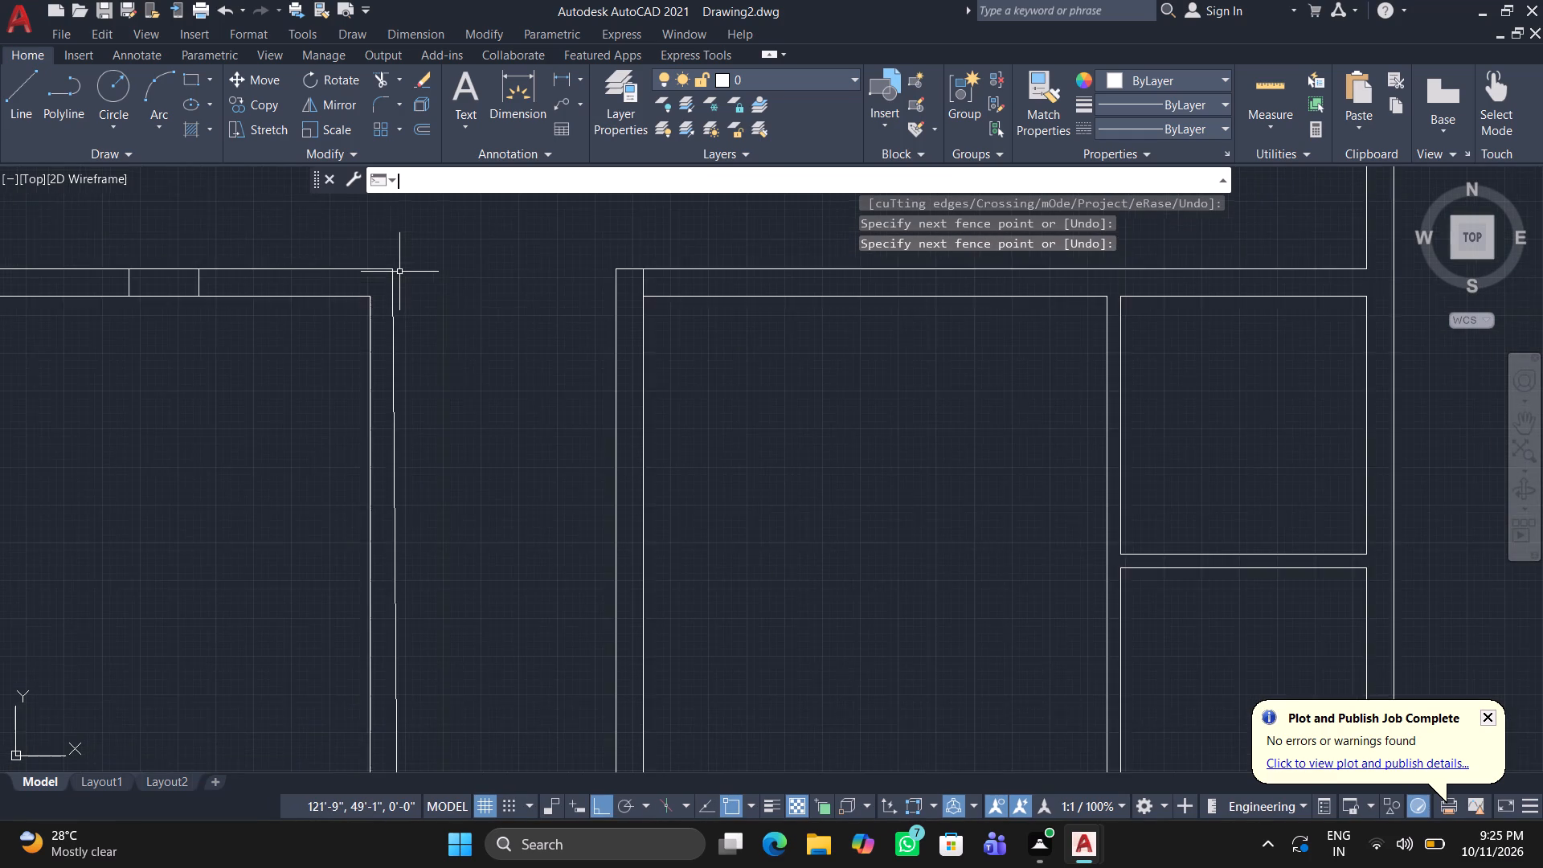
pyautogui.scroll(-1, 399, 272)
pyautogui.scroll(-1, 499, 604)
pyautogui.scroll(3, 598, 402)
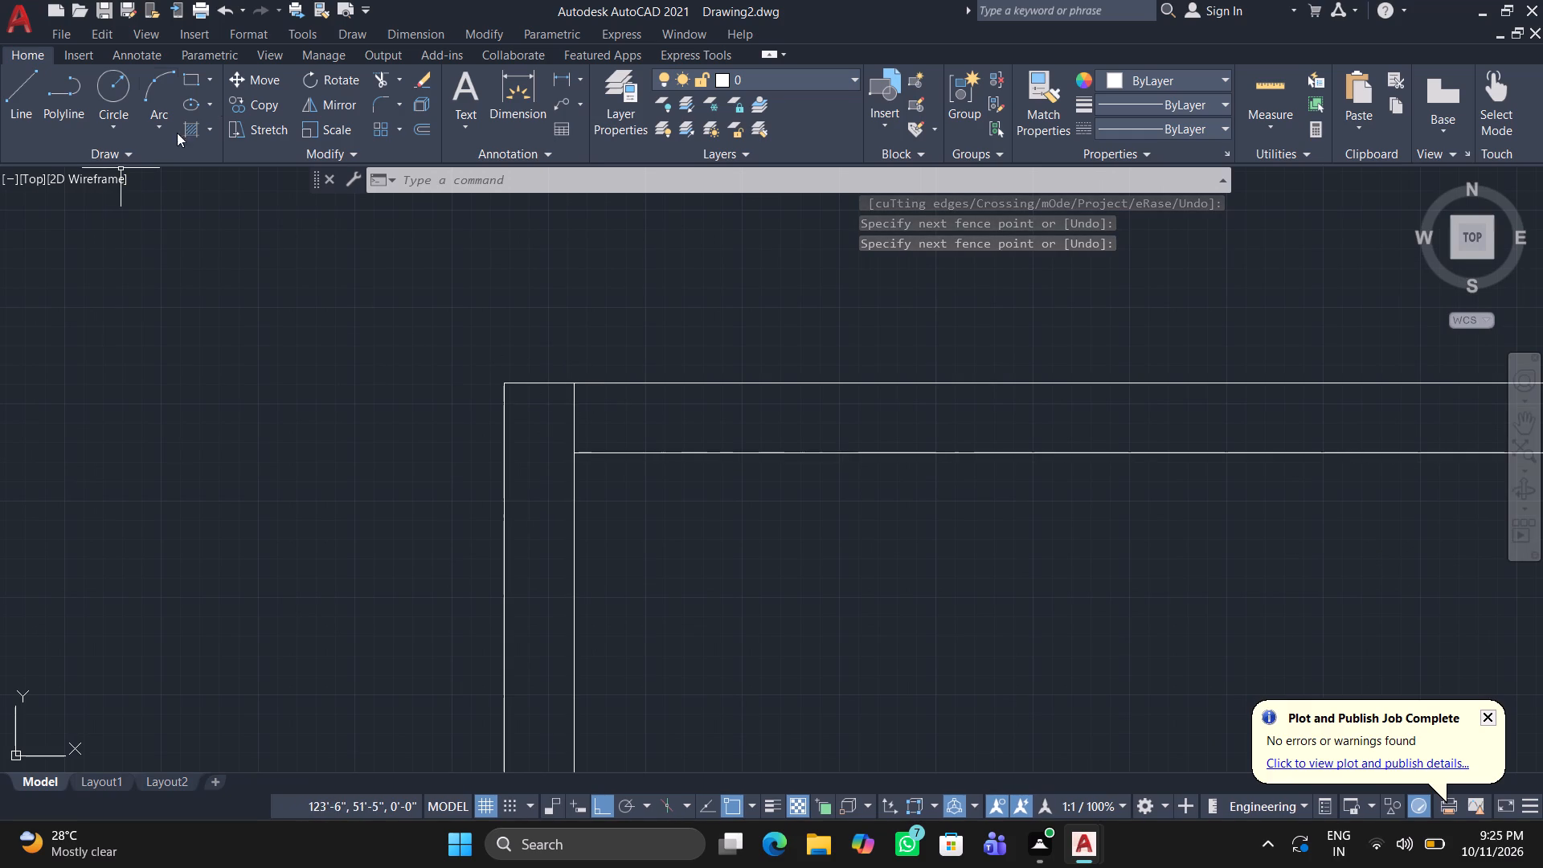
pyautogui.moveTo(375, 71); pyautogui.dragTo(376, 78)
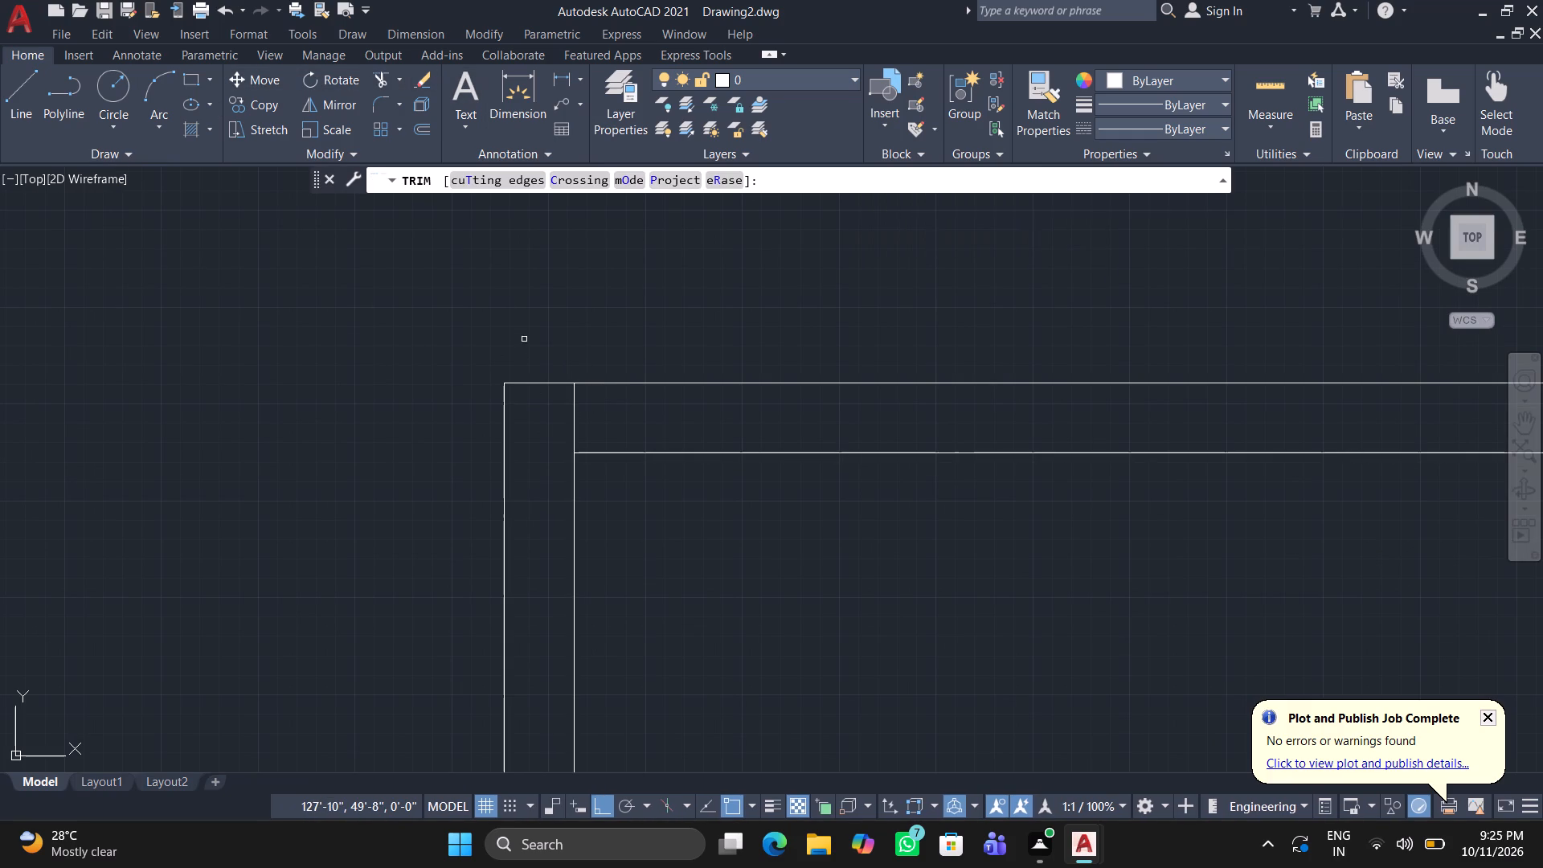
pyautogui.click(550, 411)
pyautogui.click(599, 411)
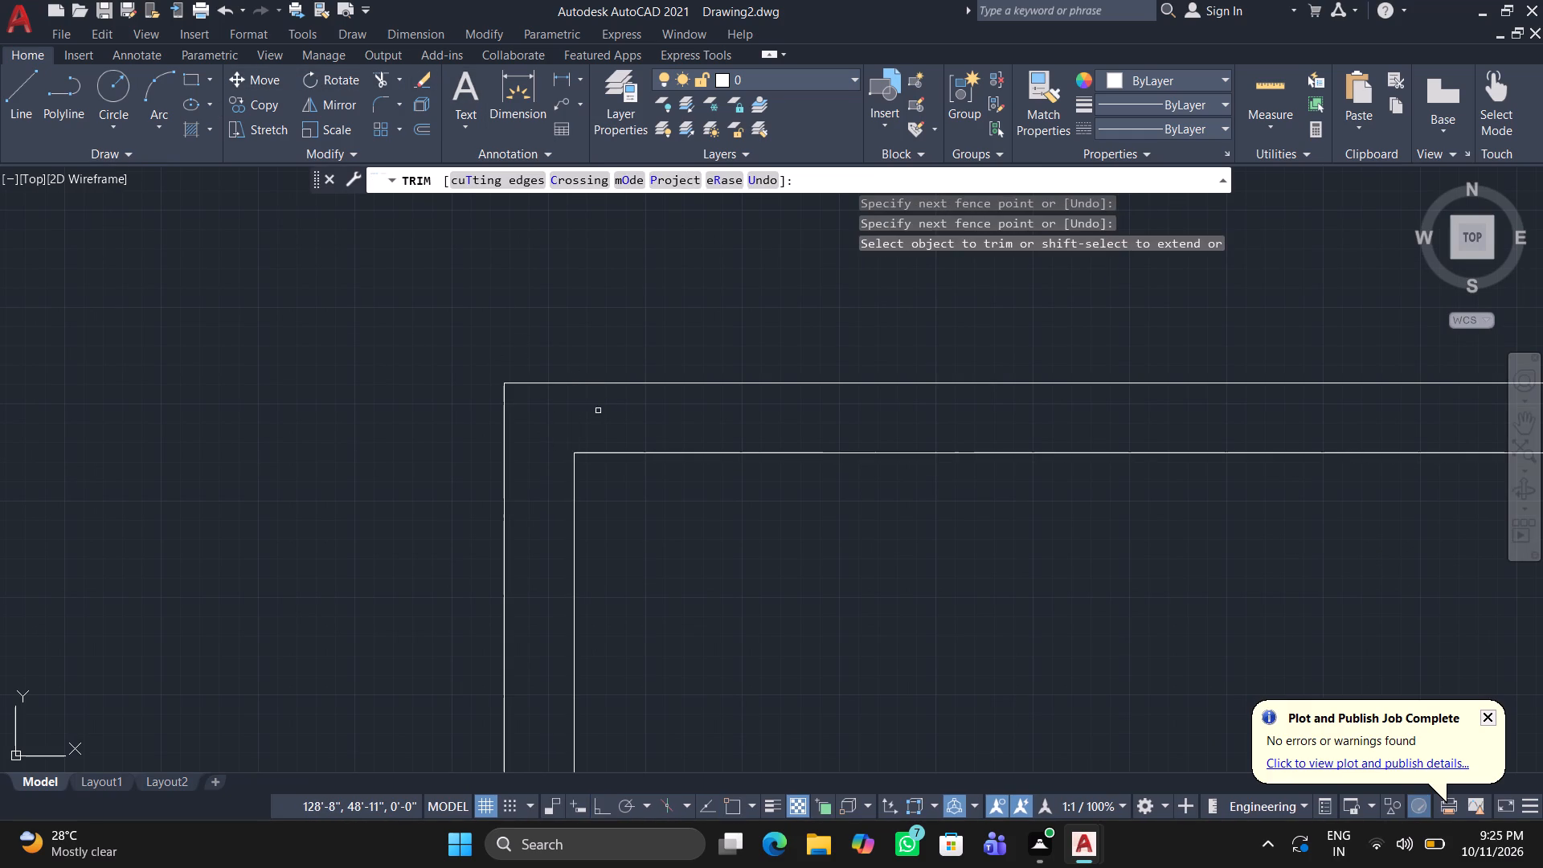
pyautogui.press('Return')
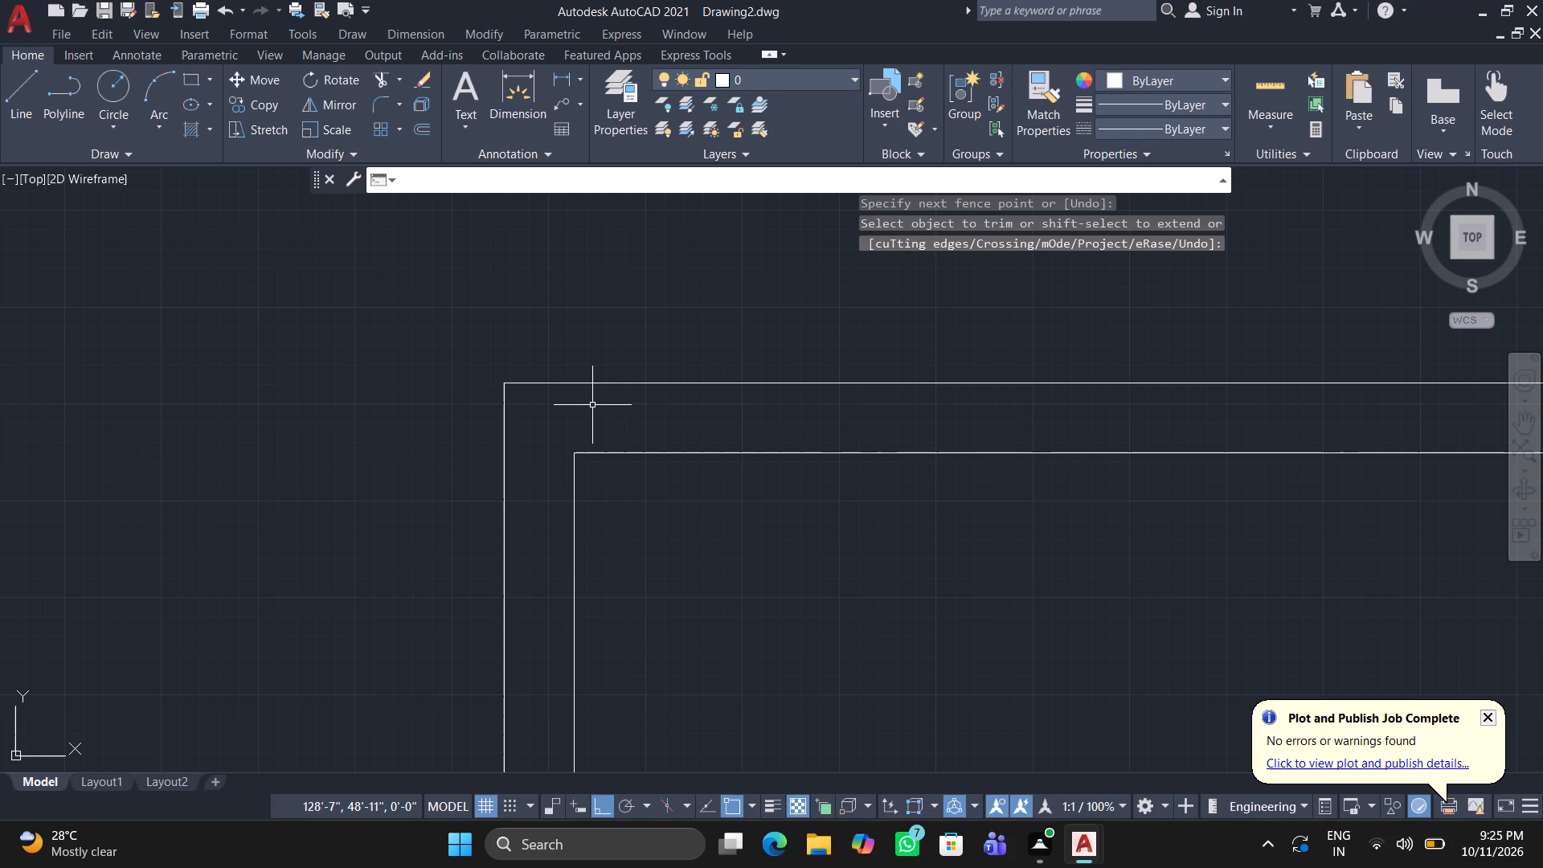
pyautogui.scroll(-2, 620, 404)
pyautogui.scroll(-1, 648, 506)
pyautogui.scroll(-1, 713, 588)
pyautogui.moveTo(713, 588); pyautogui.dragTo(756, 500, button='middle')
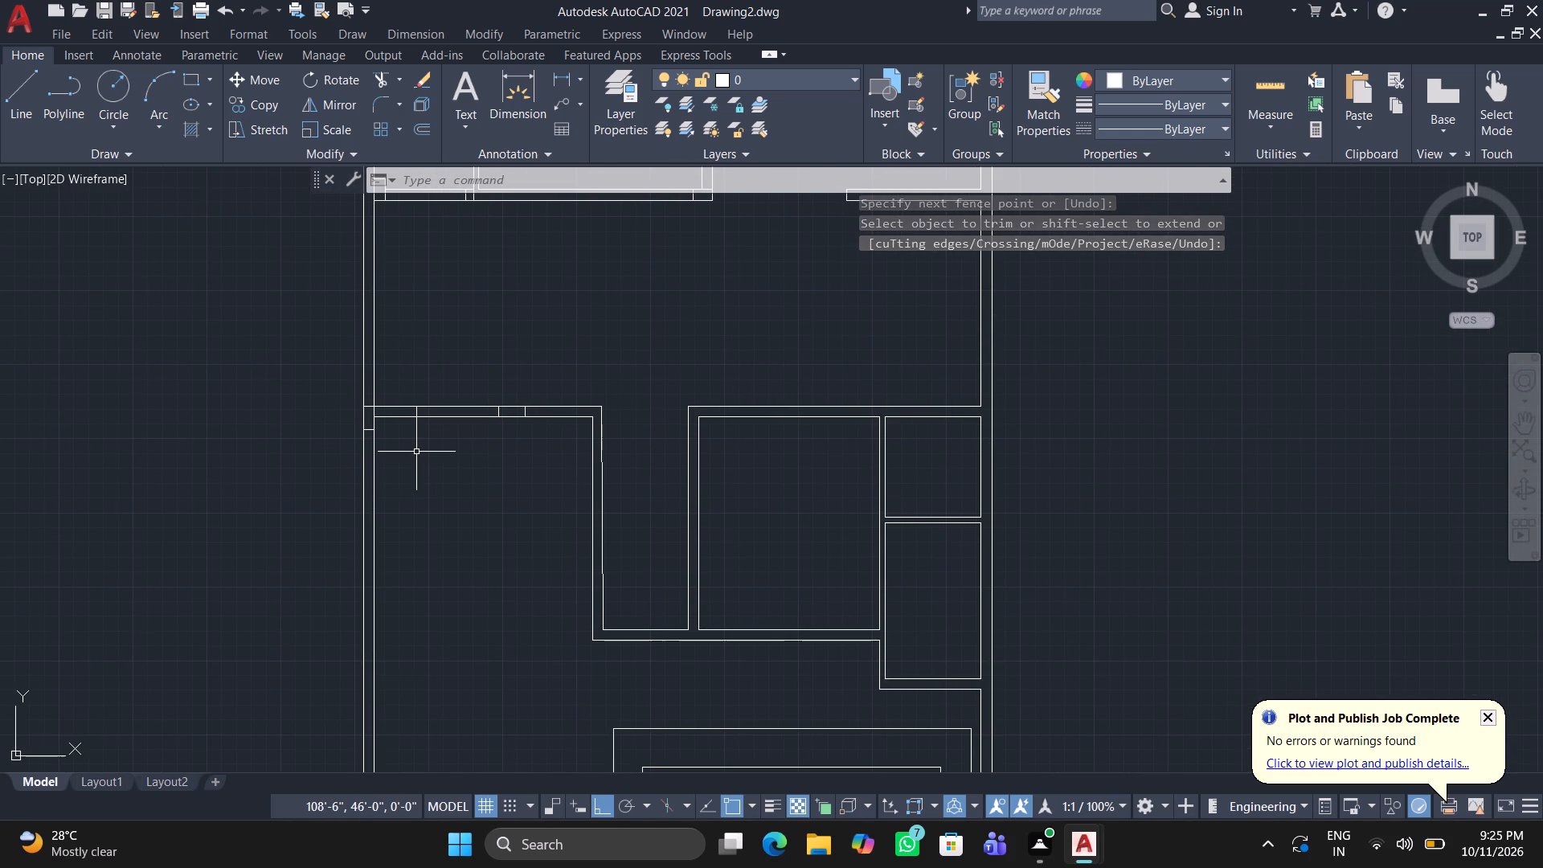
# Draw column outline lines at the wall corner near X 120'-11", from the inner corner to the upper face and across the wall at about Y 47'-9".
pyautogui.click(8, 89)
pyautogui.scroll(2, 597, 438)
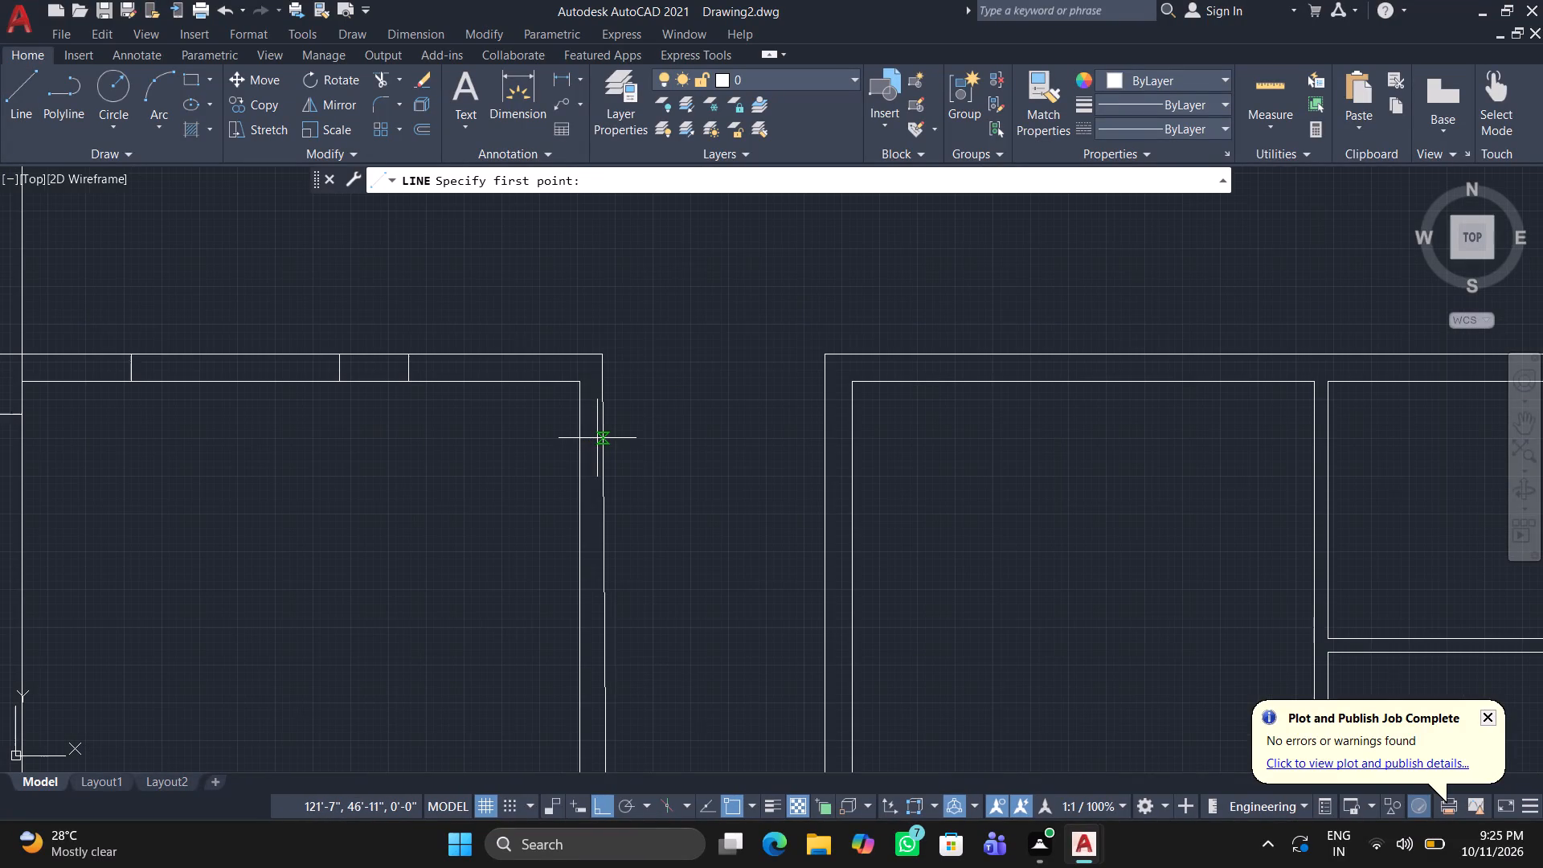
pyautogui.click(577, 383)
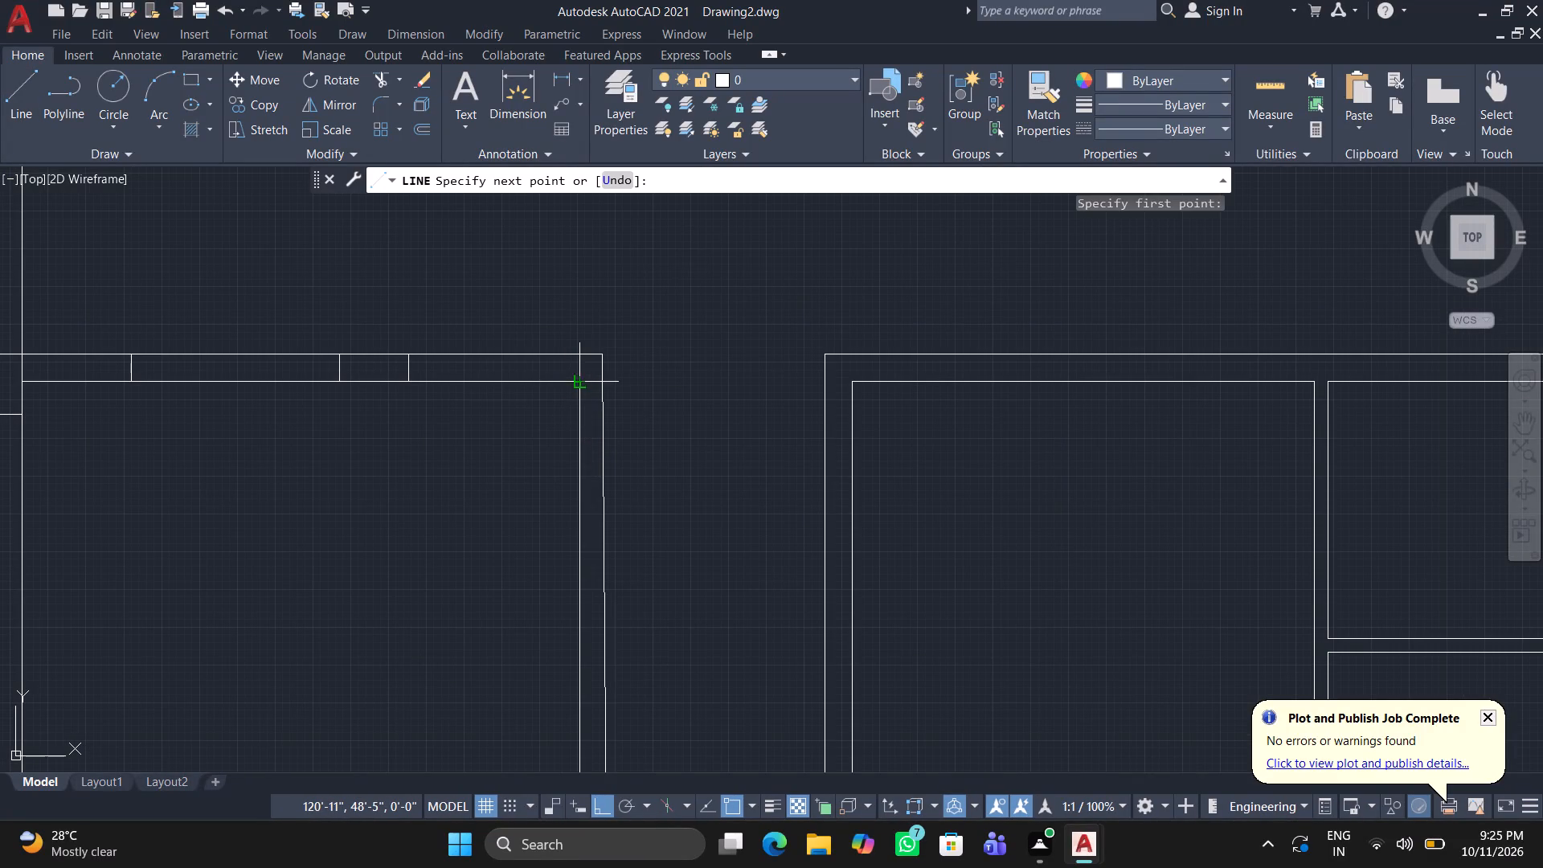
pyautogui.click(577, 358)
pyautogui.click(577, 420)
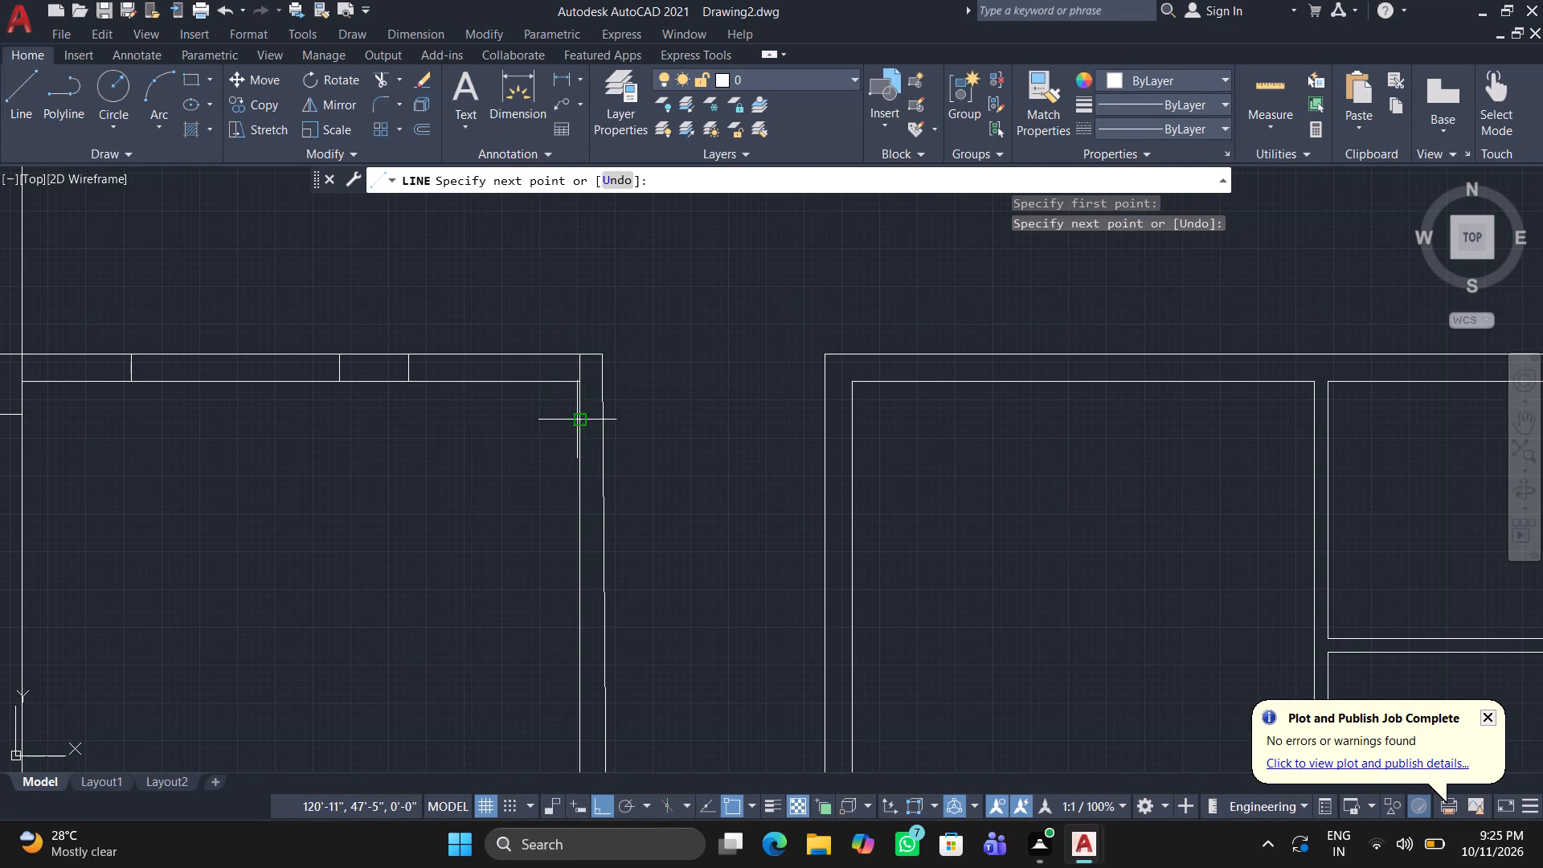
pyautogui.scroll(2, 594, 424)
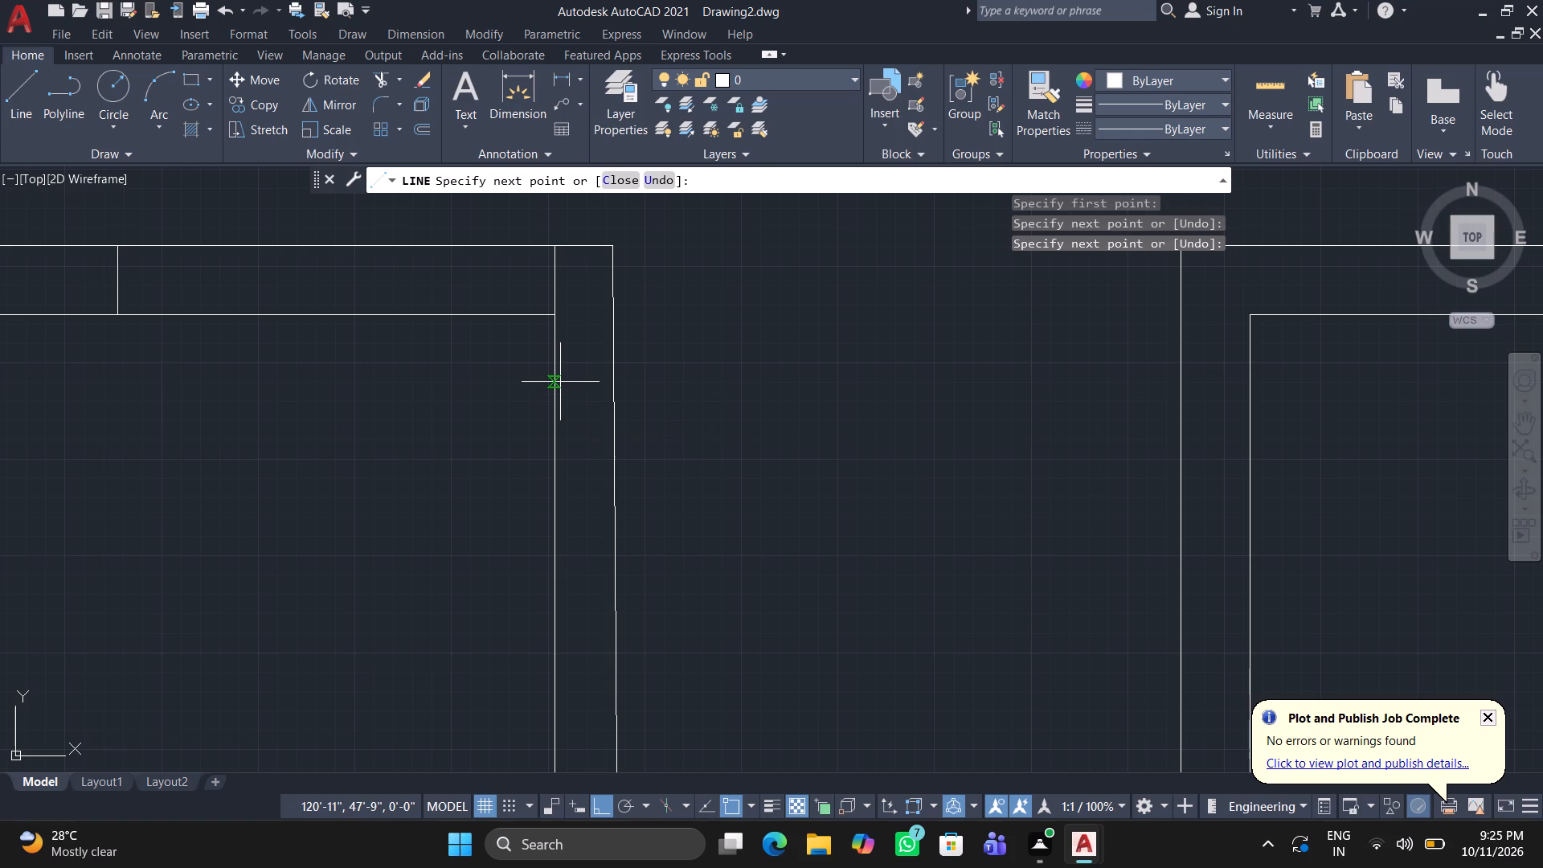
pyautogui.click(560, 382)
pyautogui.click(613, 382)
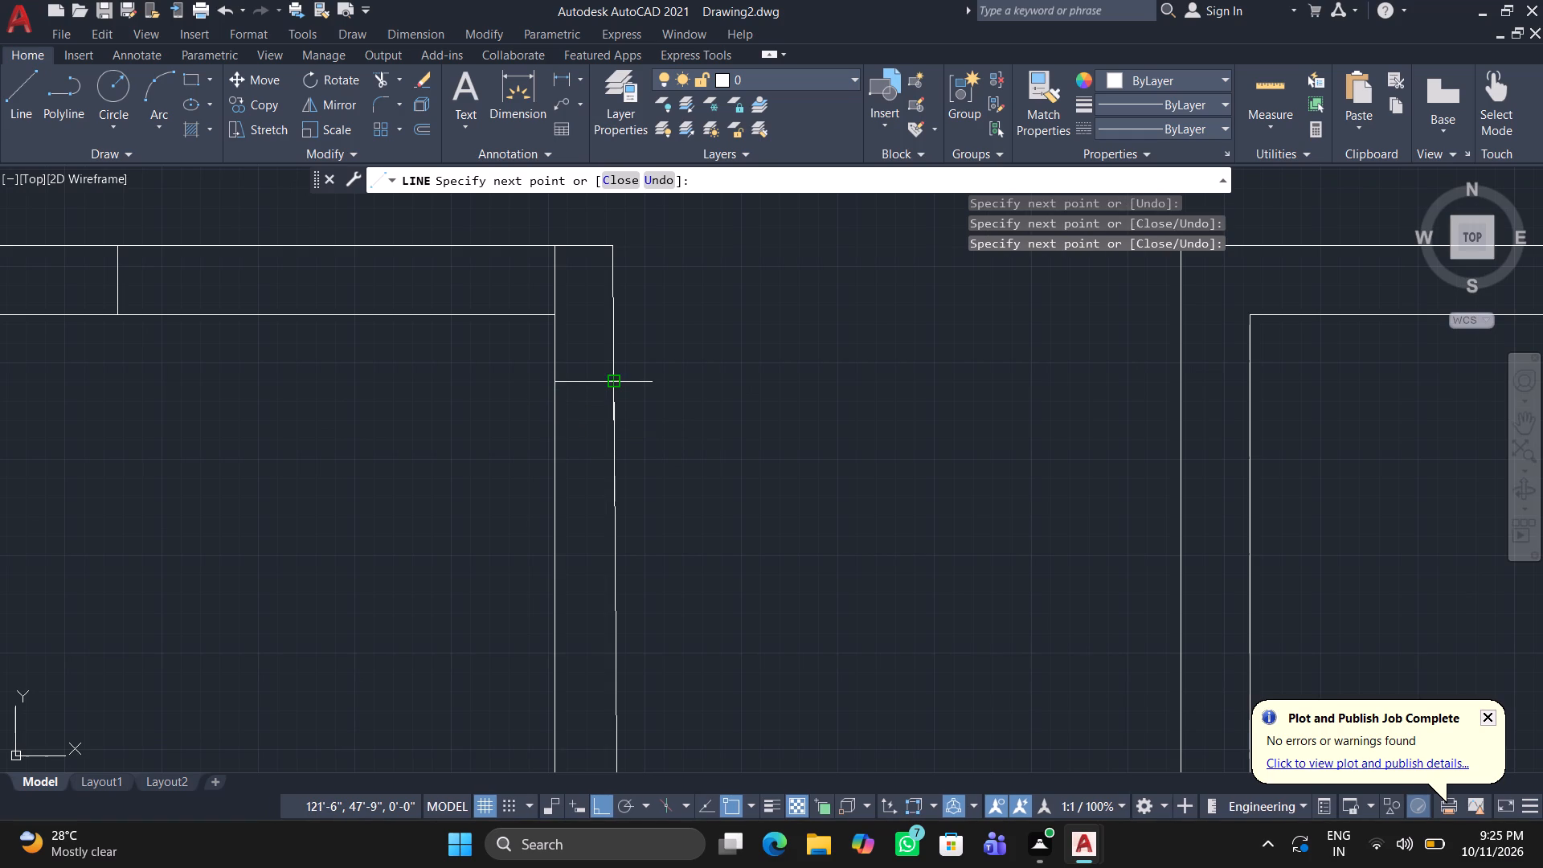
pyautogui.press('Return')
# Delete the short line crossing the vertical wall at about Y 47'-9", just below the corner.
pyautogui.scroll(-2, 565, 548)
pyautogui.moveTo(522, 582); pyautogui.dragTo(450, 420, button='middle')
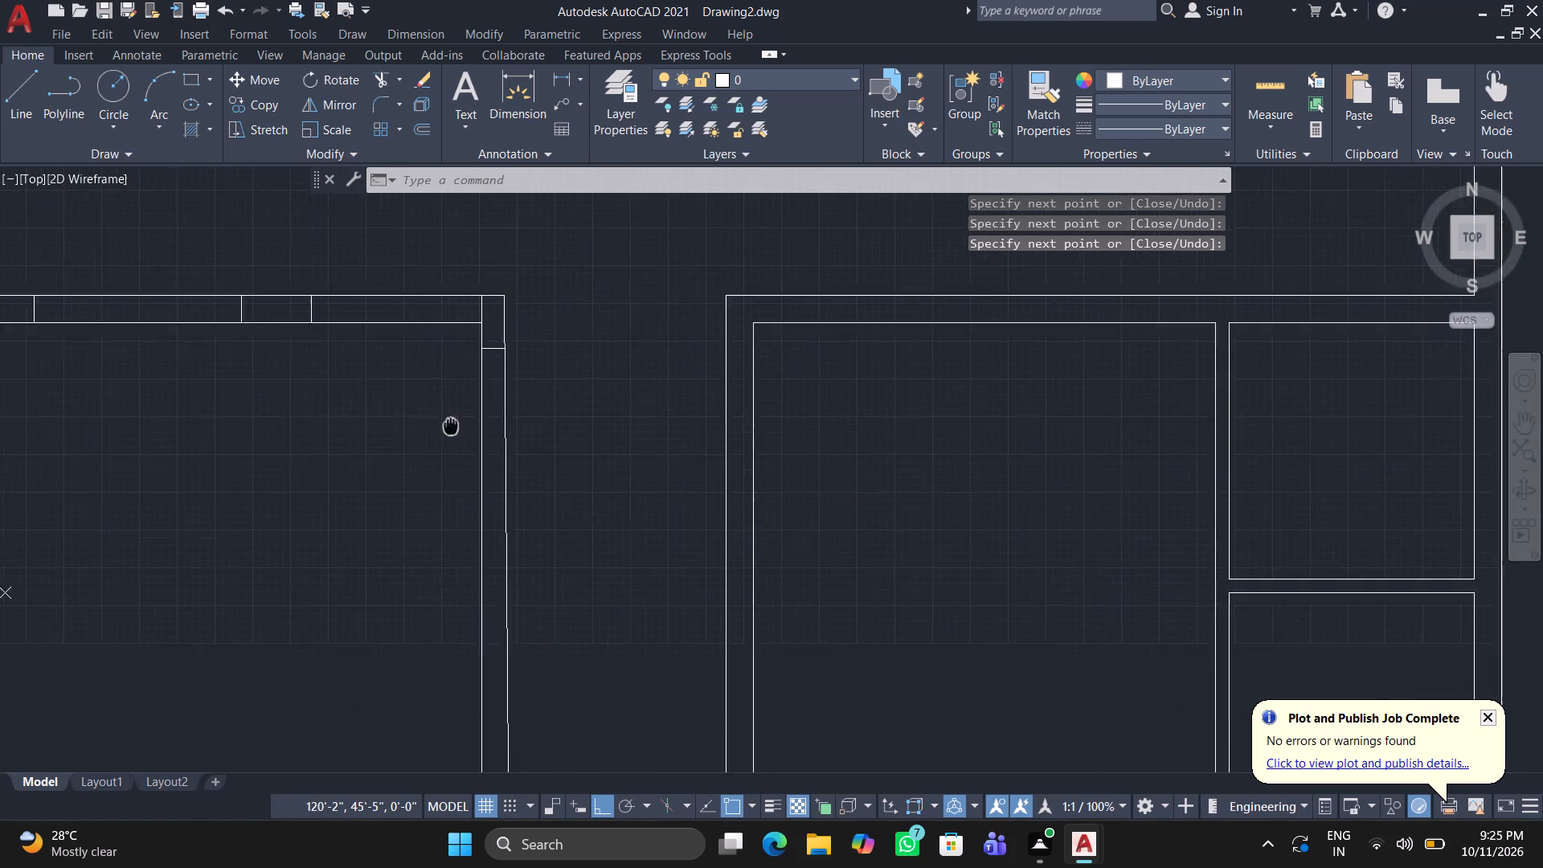
pyautogui.moveTo(450, 420); pyautogui.dragTo(441, 374, button='middle')
pyautogui.scroll(2, 459, 296)
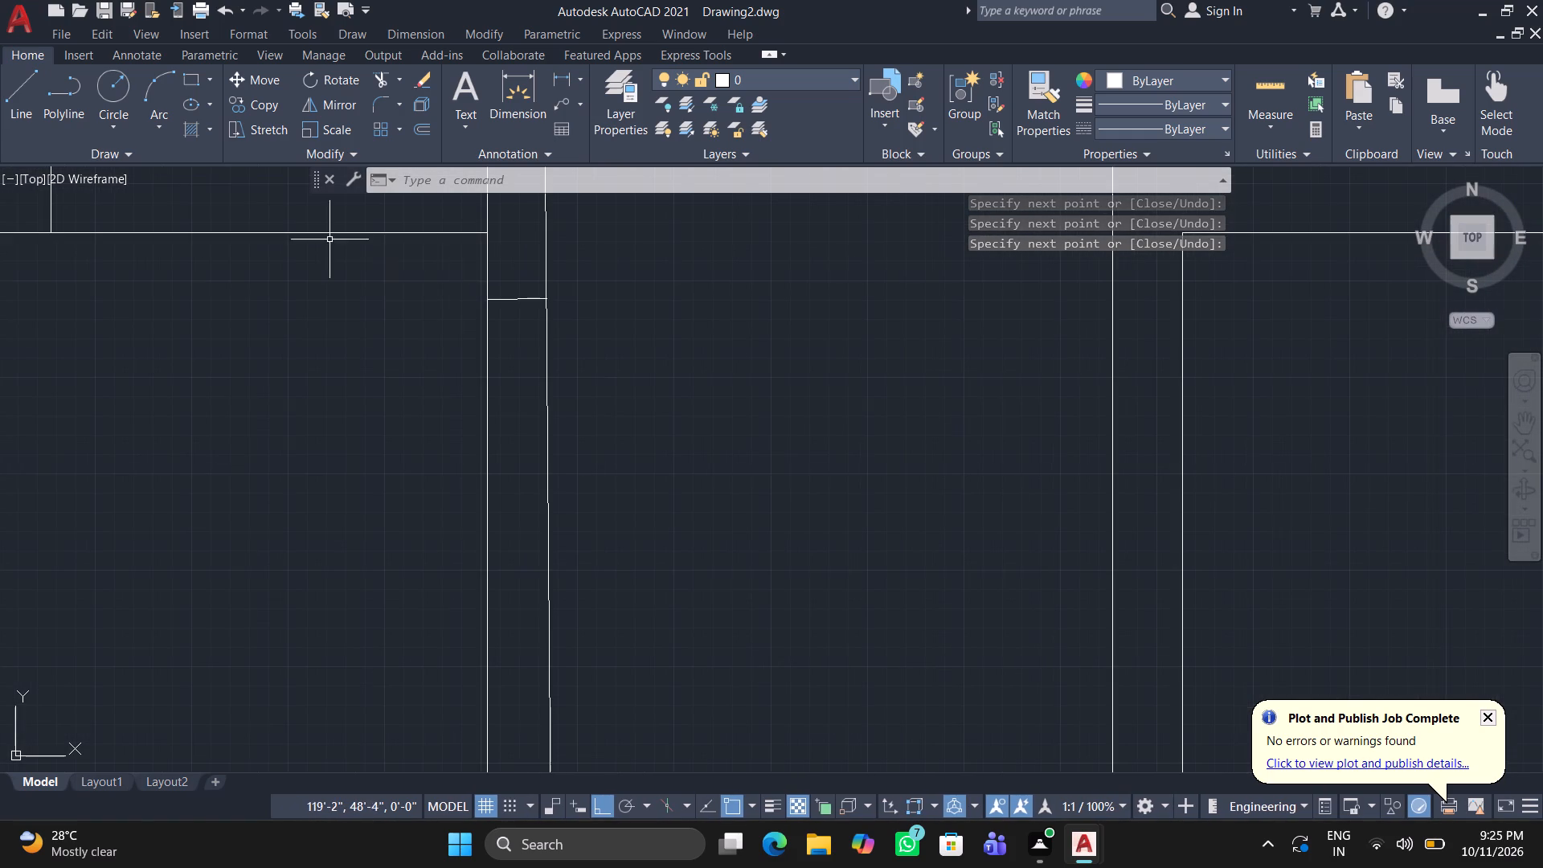
pyautogui.scroll(2, 518, 291)
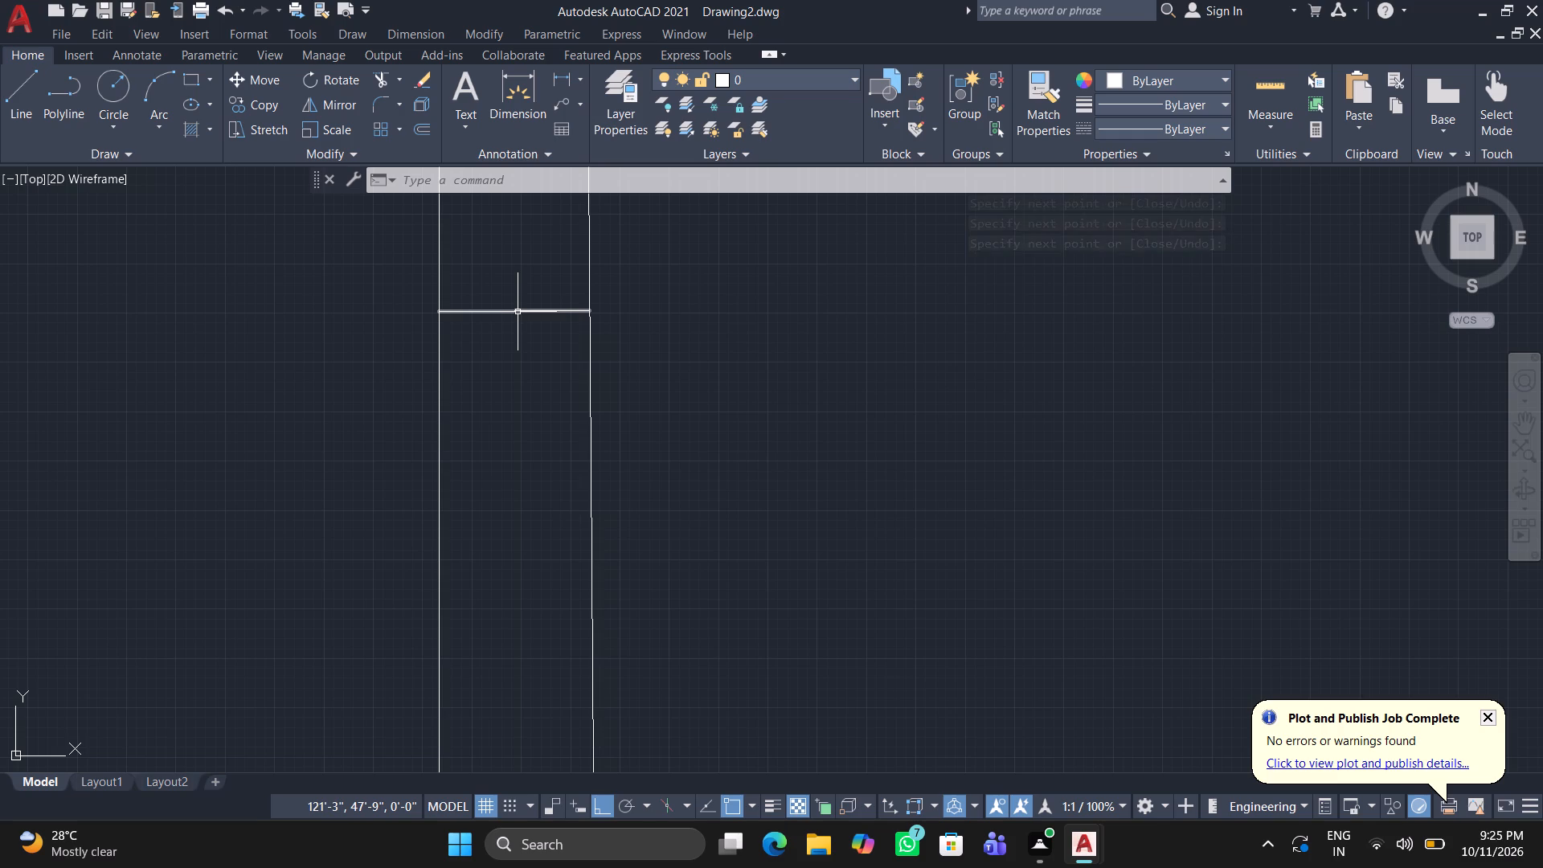
pyautogui.click(518, 312)
pyautogui.press('Delete')
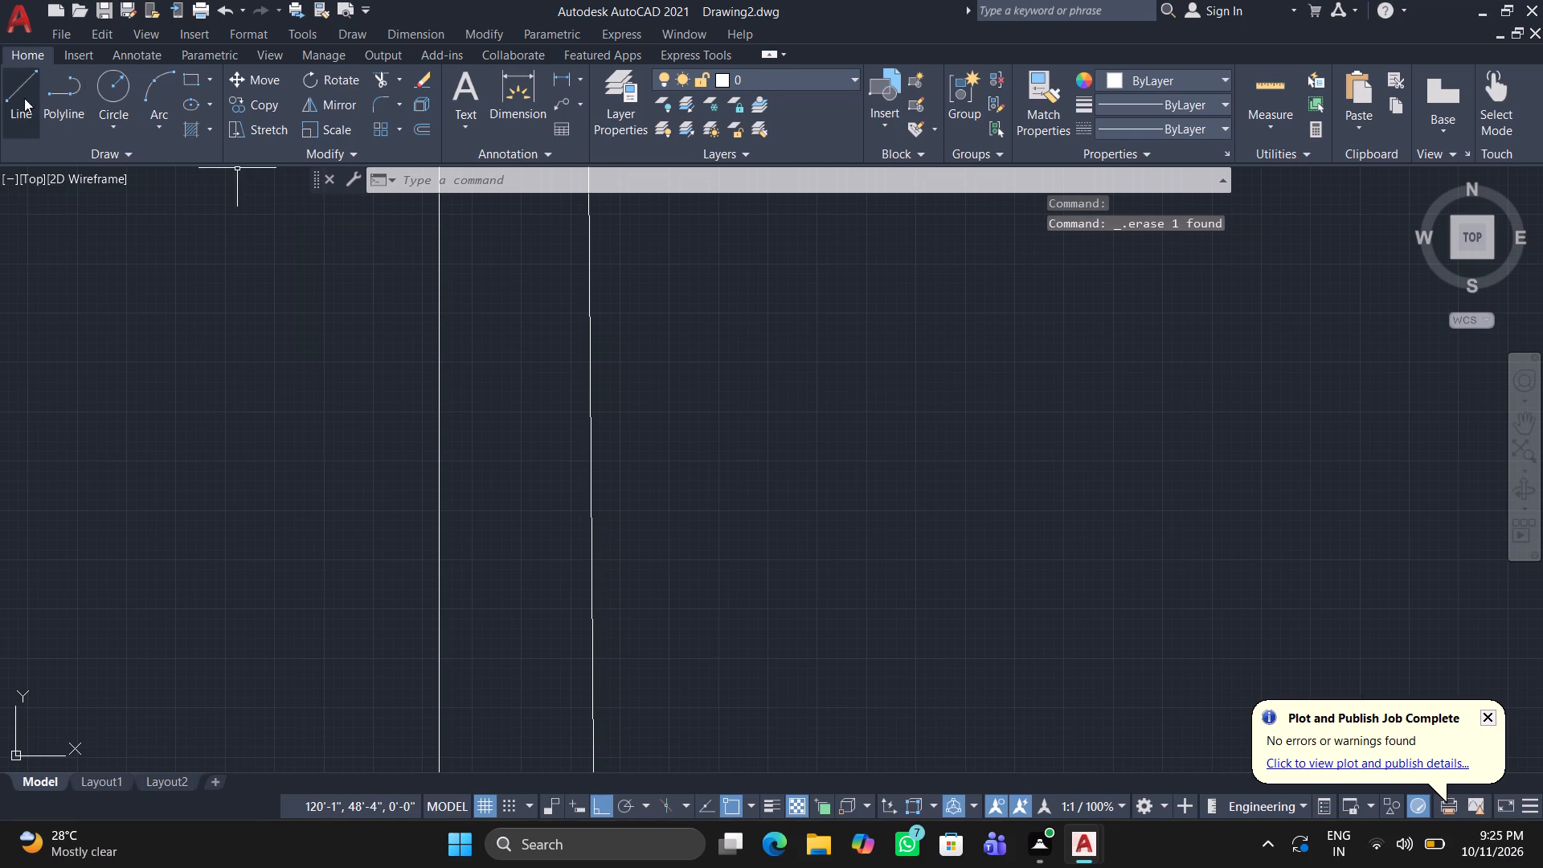
# Draw a line across the vertical wall between its two faces at about Y 47'-10" to close the column outline.
pyautogui.click(18, 83)
pyautogui.moveTo(440, 287); pyautogui.dragTo(450, 291)
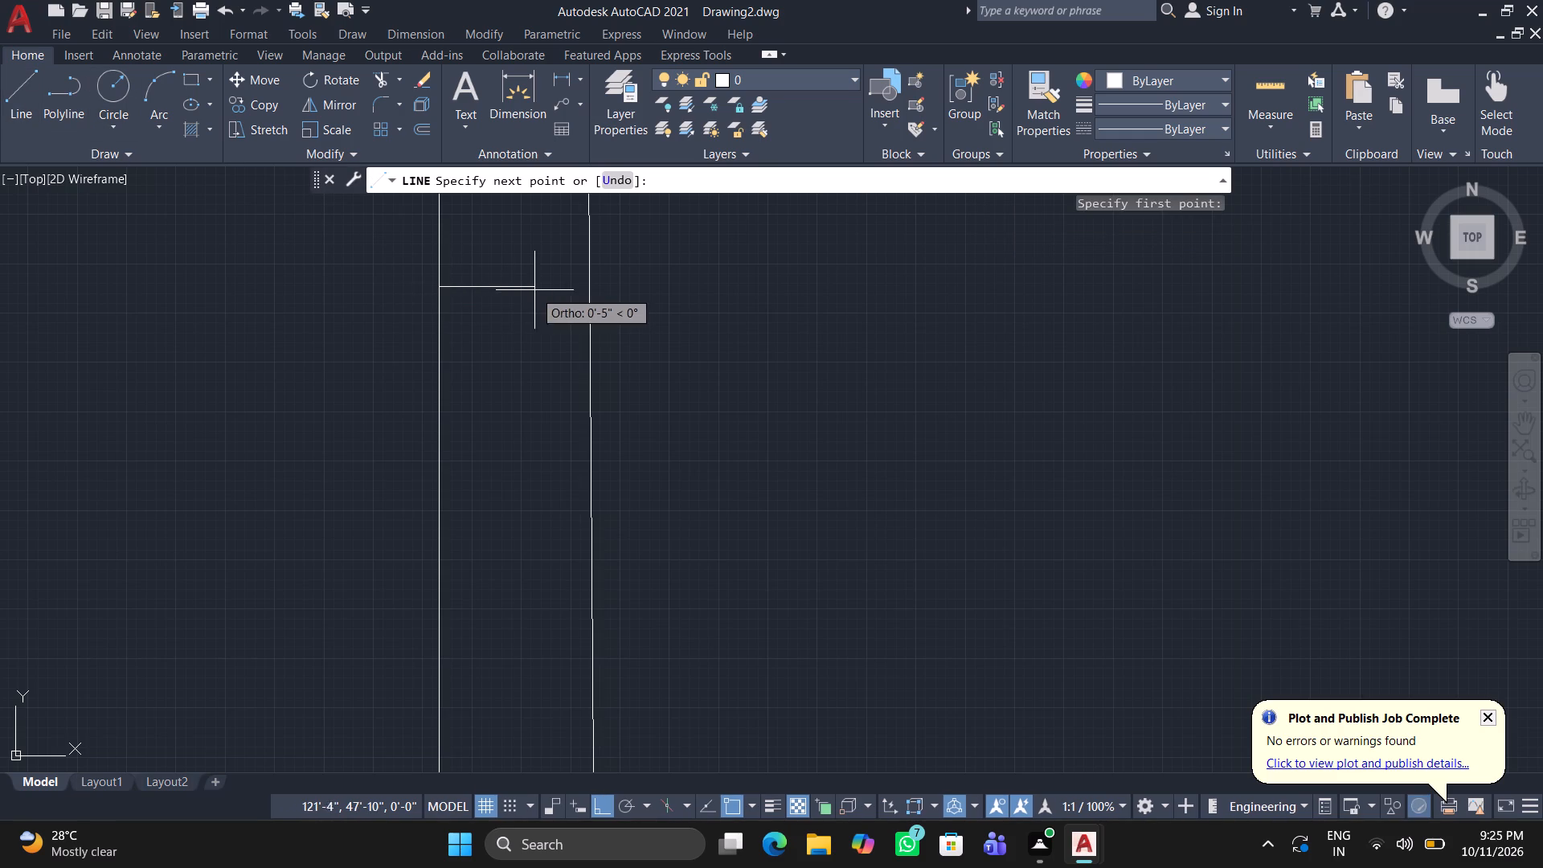
pyautogui.click(590, 283)
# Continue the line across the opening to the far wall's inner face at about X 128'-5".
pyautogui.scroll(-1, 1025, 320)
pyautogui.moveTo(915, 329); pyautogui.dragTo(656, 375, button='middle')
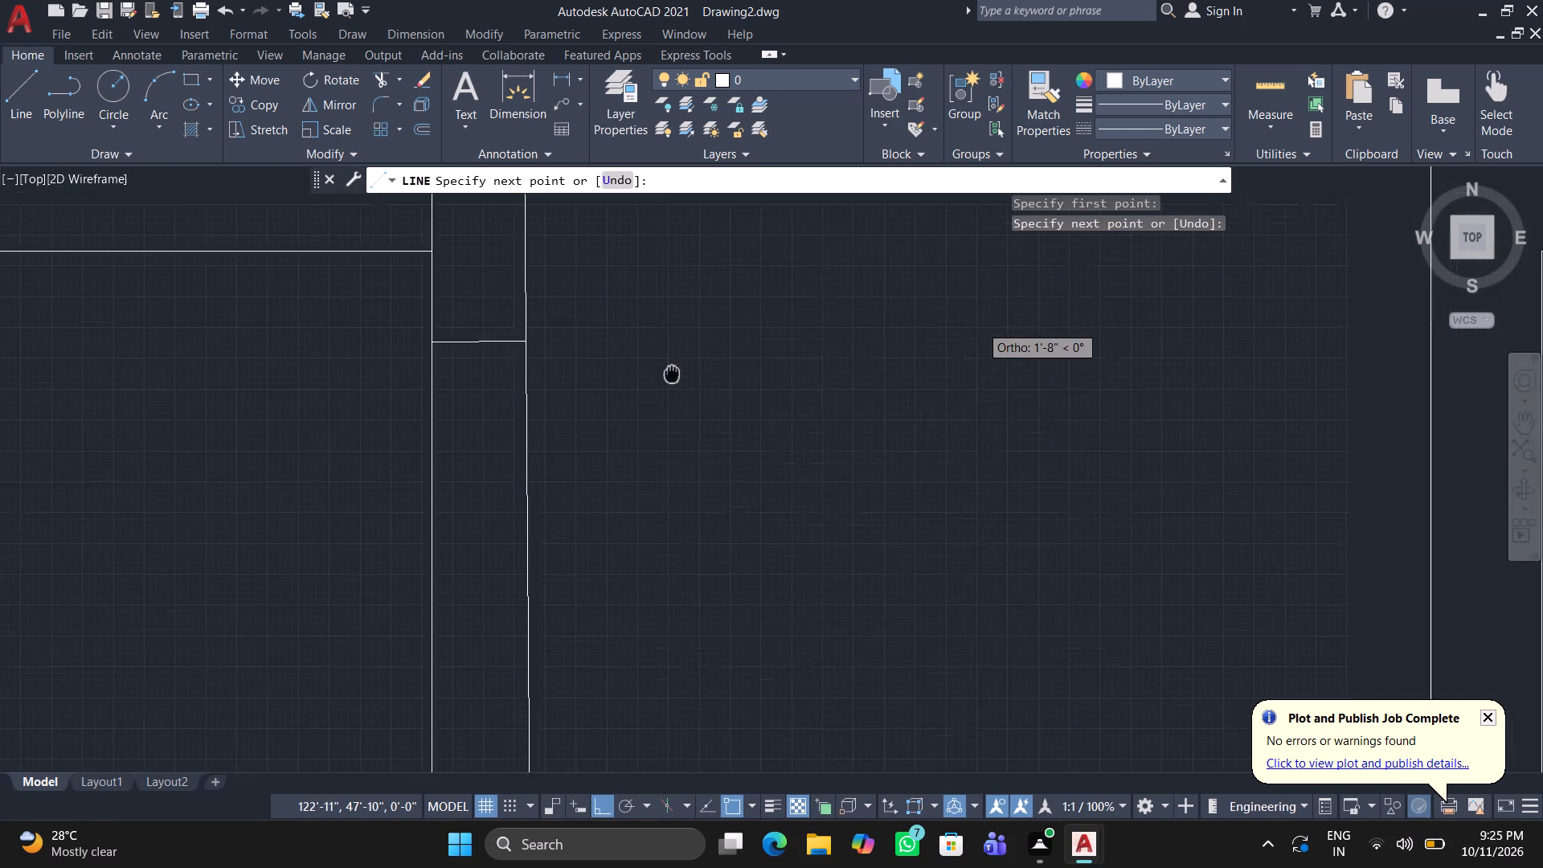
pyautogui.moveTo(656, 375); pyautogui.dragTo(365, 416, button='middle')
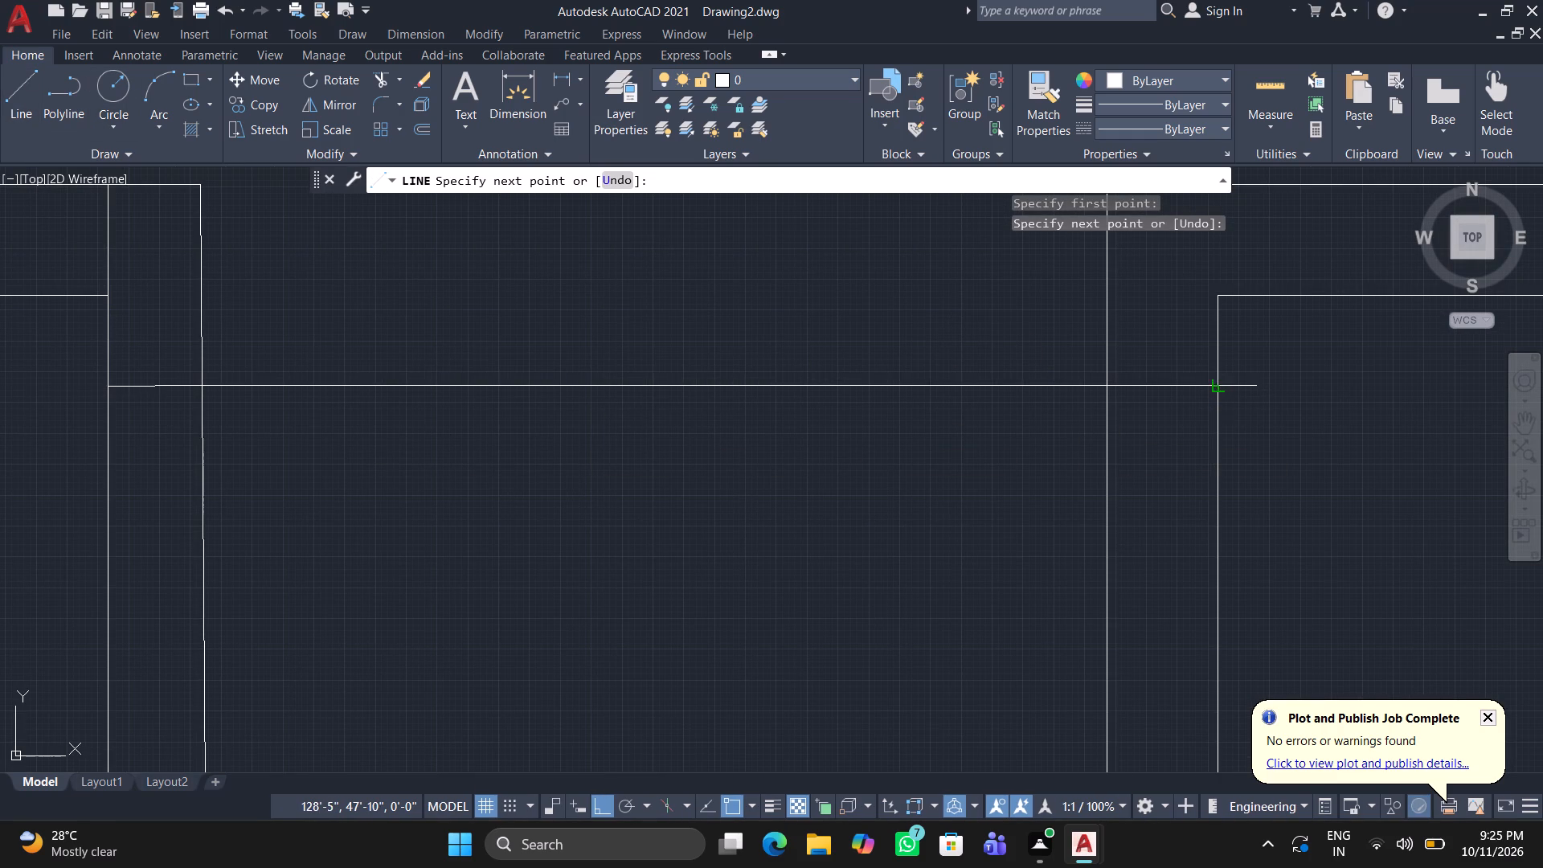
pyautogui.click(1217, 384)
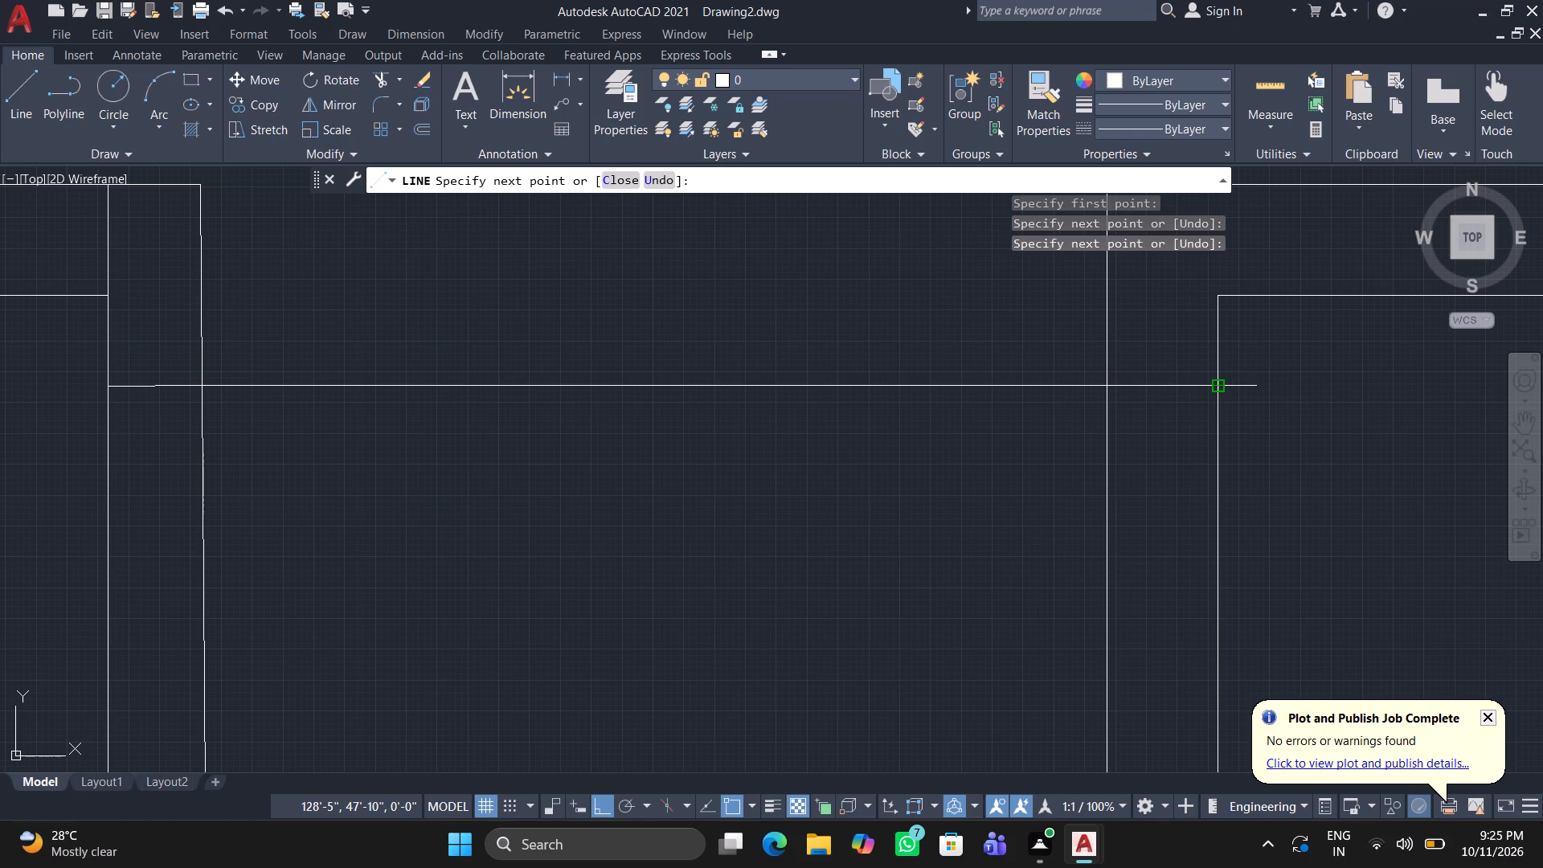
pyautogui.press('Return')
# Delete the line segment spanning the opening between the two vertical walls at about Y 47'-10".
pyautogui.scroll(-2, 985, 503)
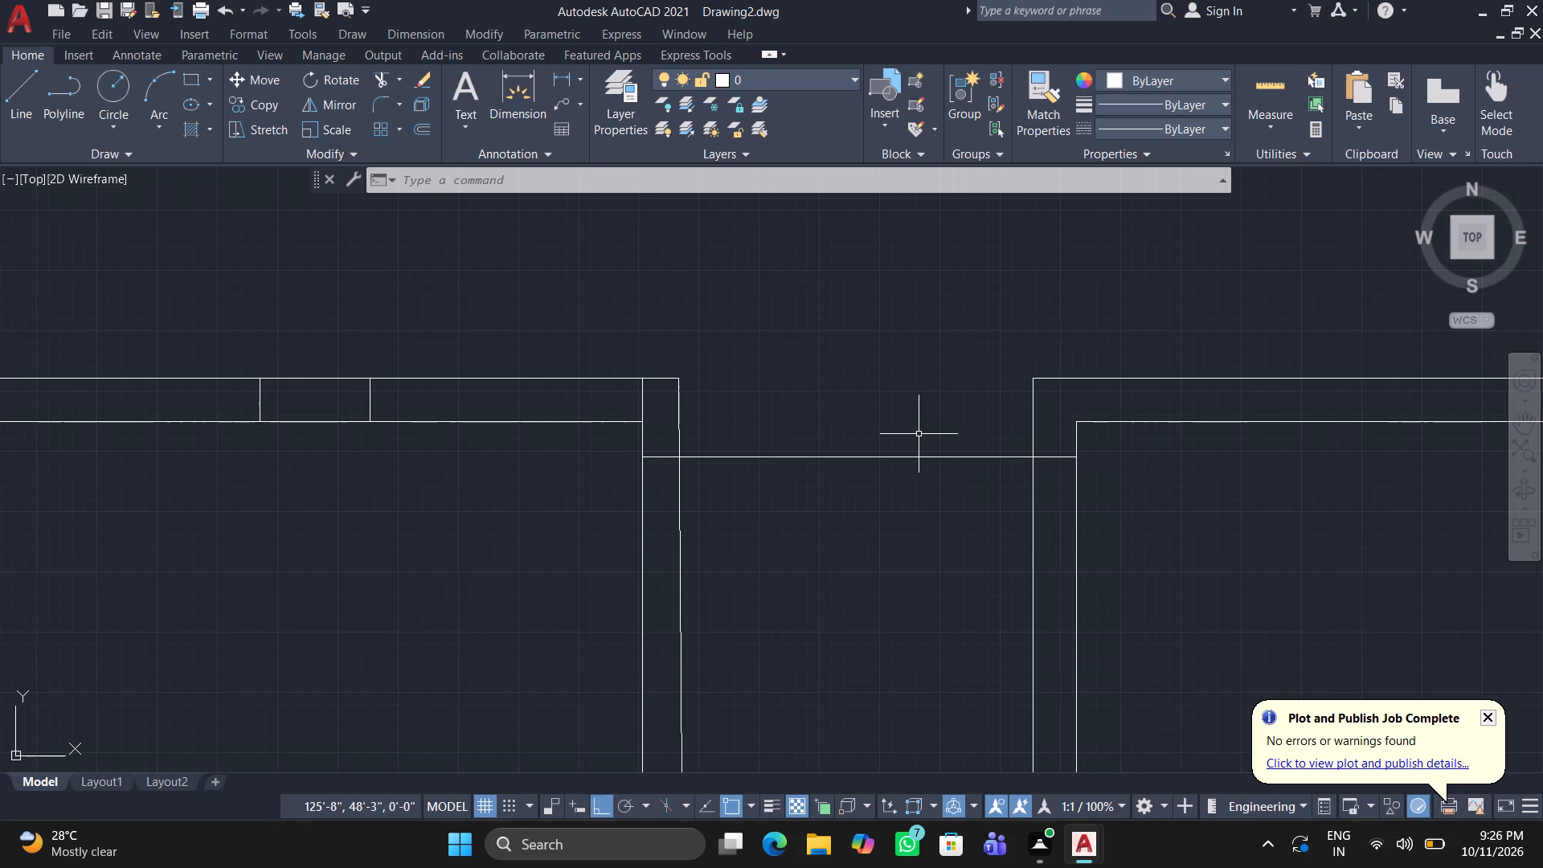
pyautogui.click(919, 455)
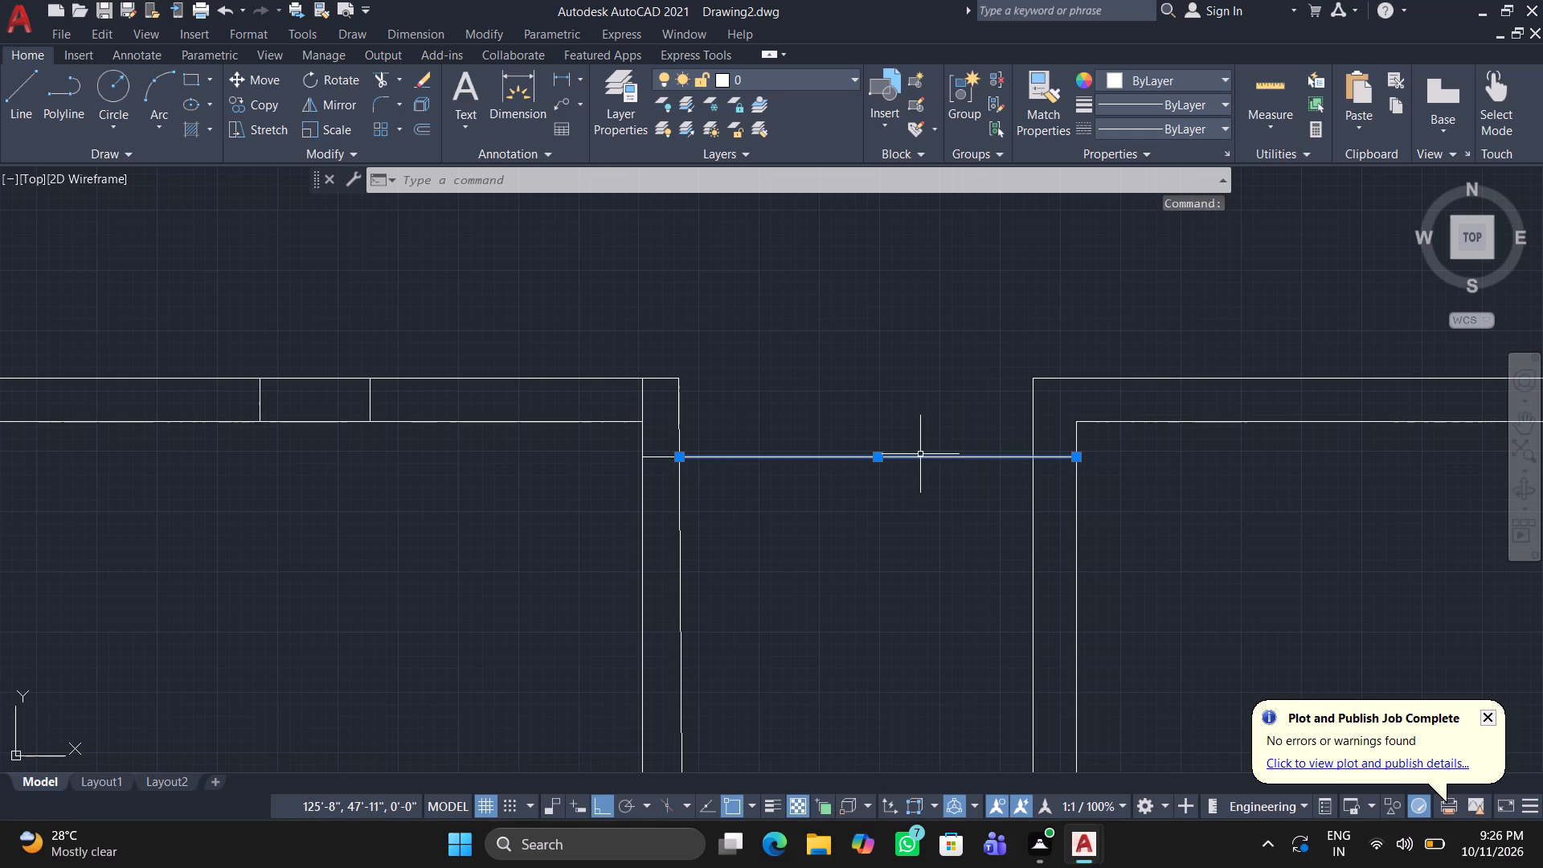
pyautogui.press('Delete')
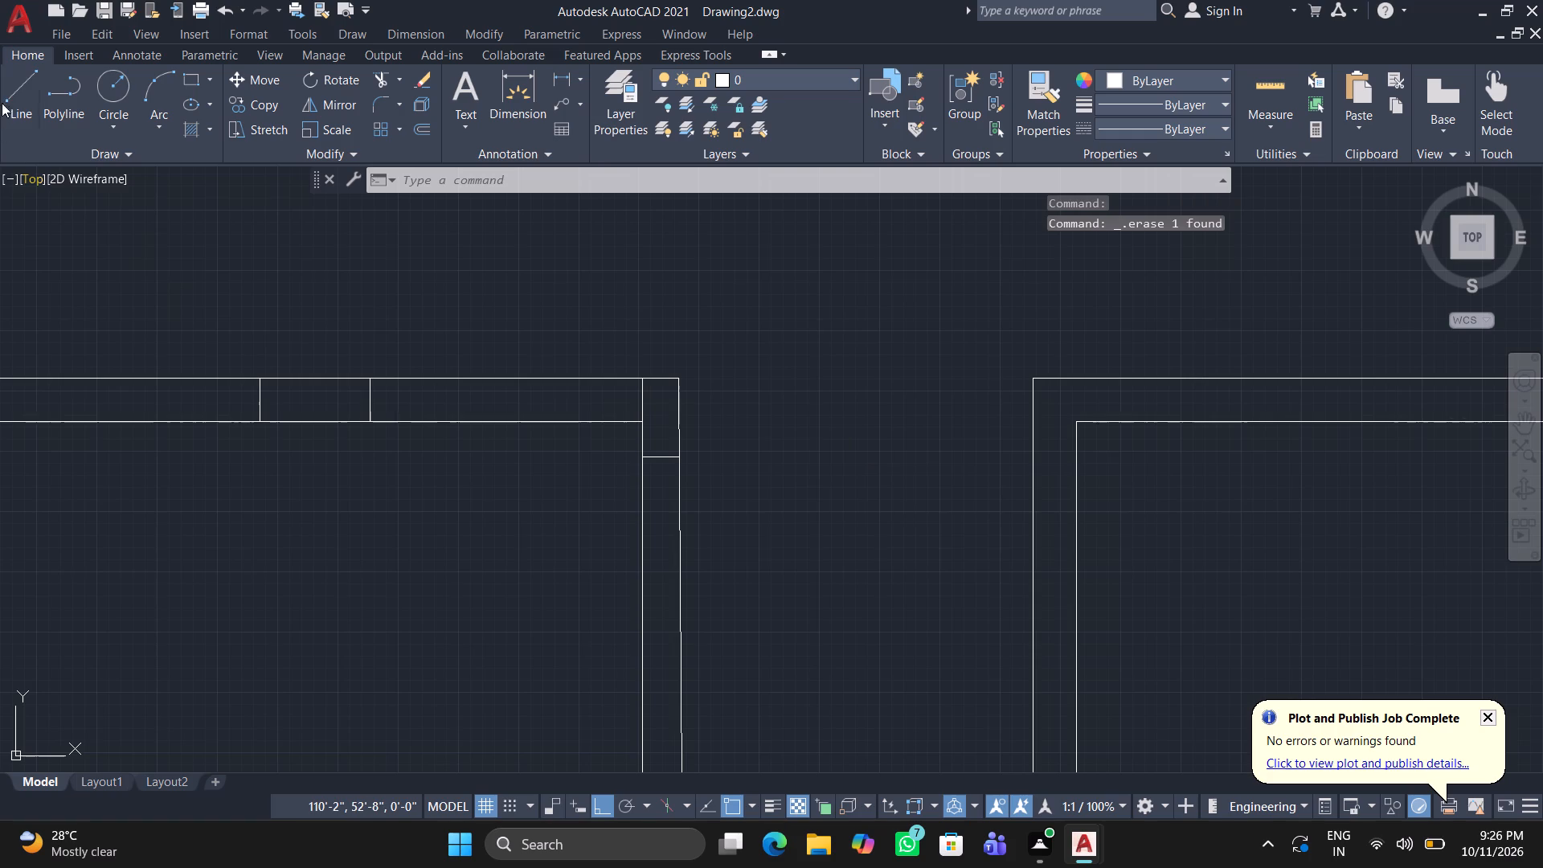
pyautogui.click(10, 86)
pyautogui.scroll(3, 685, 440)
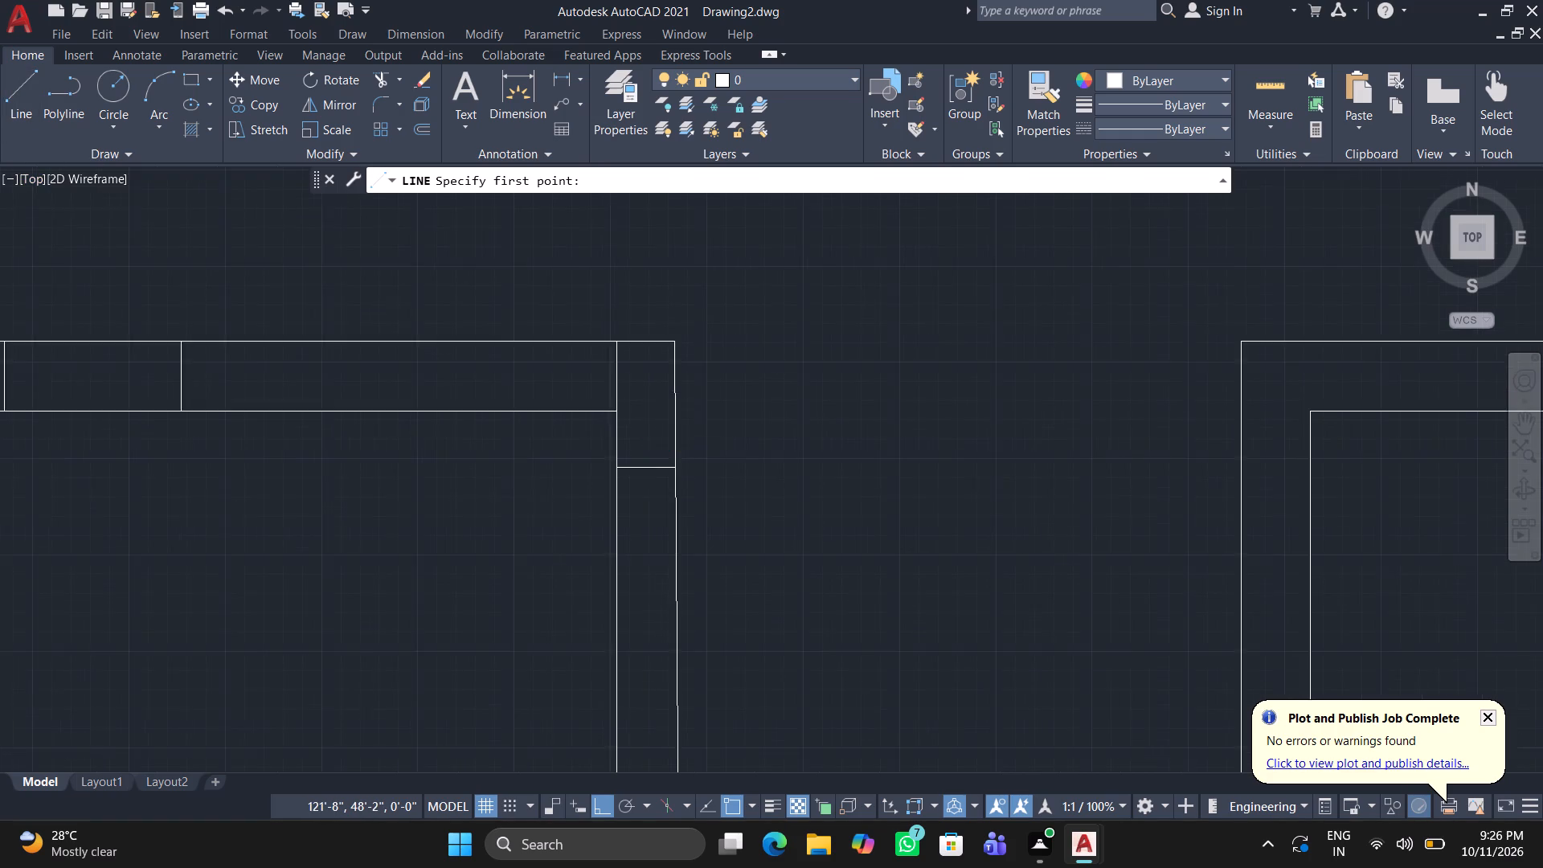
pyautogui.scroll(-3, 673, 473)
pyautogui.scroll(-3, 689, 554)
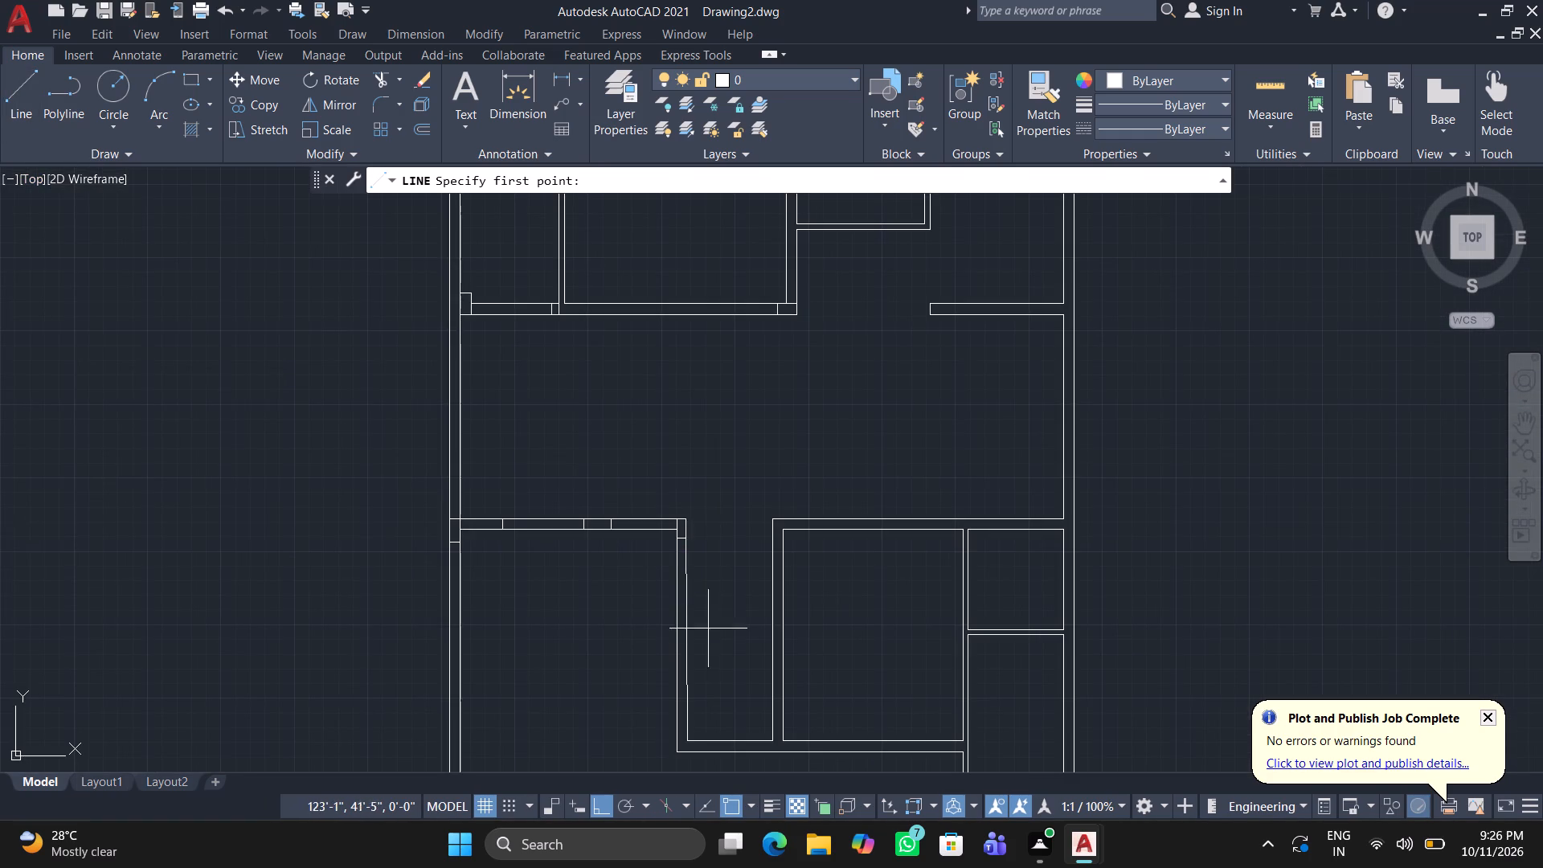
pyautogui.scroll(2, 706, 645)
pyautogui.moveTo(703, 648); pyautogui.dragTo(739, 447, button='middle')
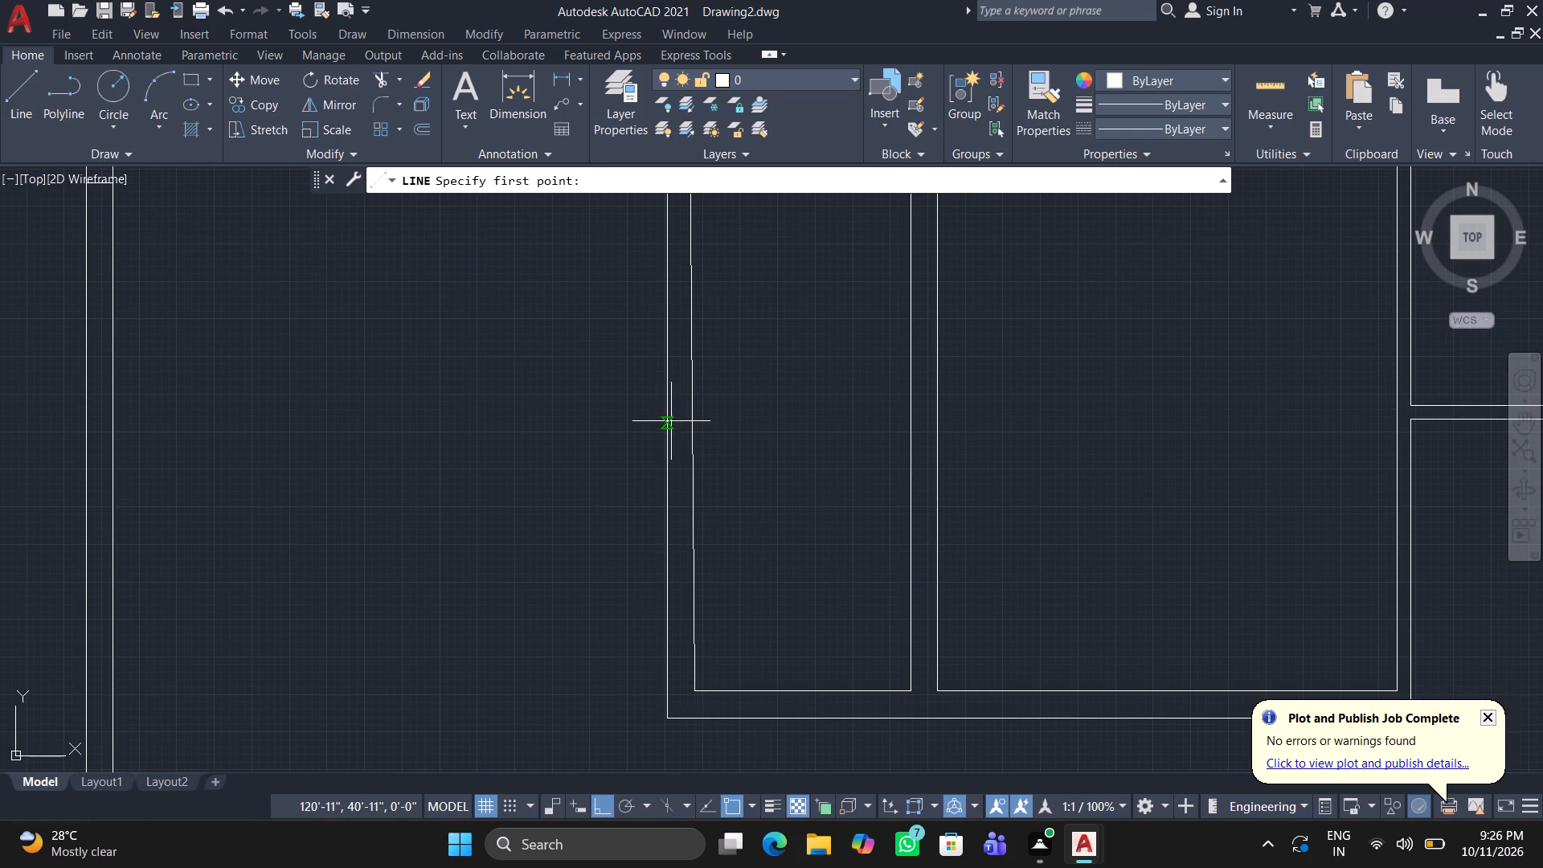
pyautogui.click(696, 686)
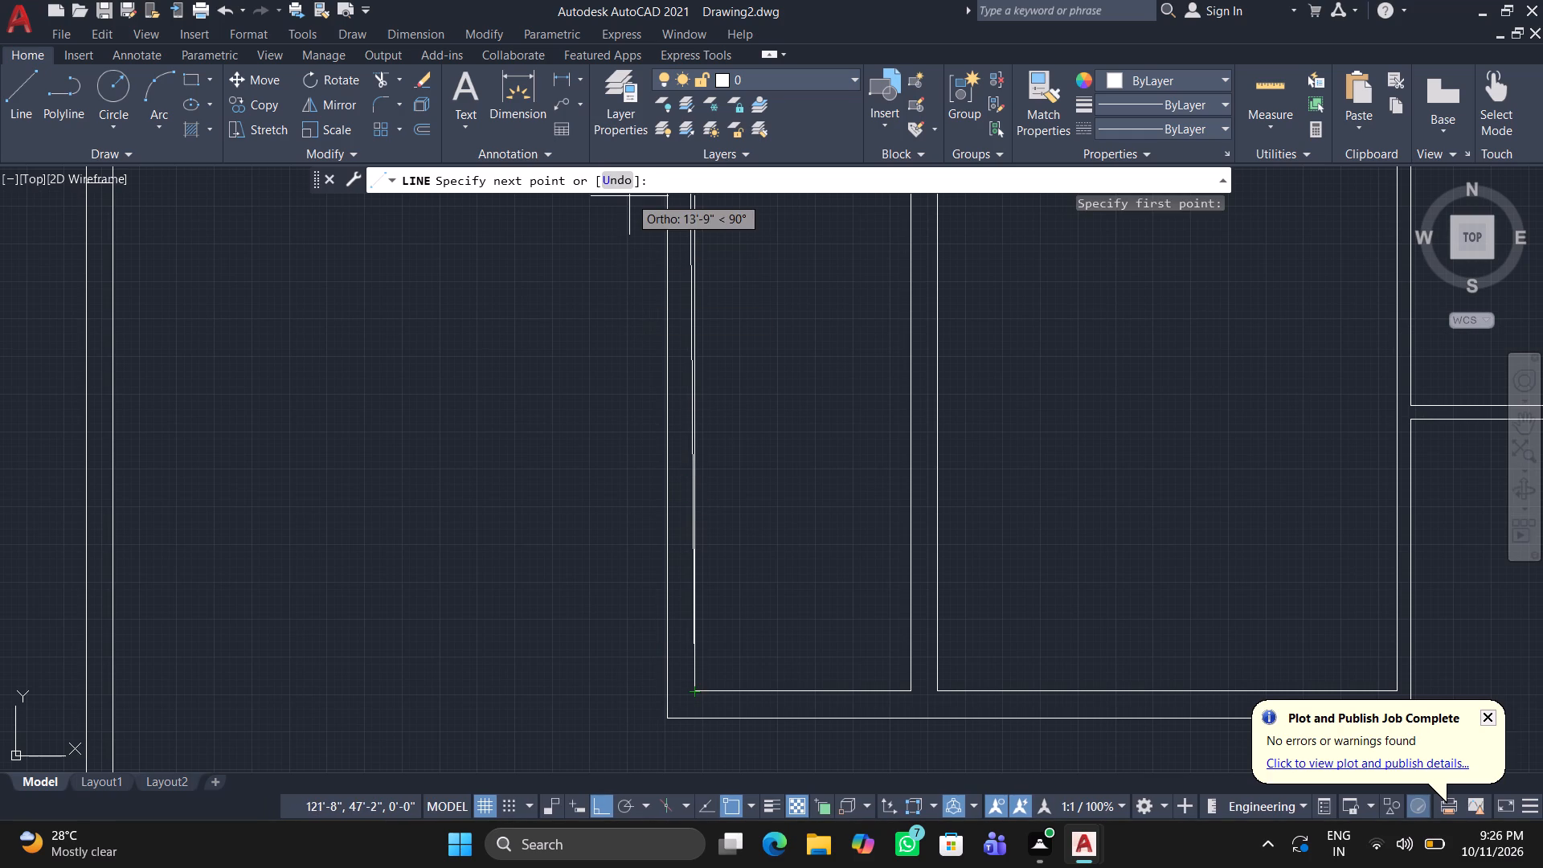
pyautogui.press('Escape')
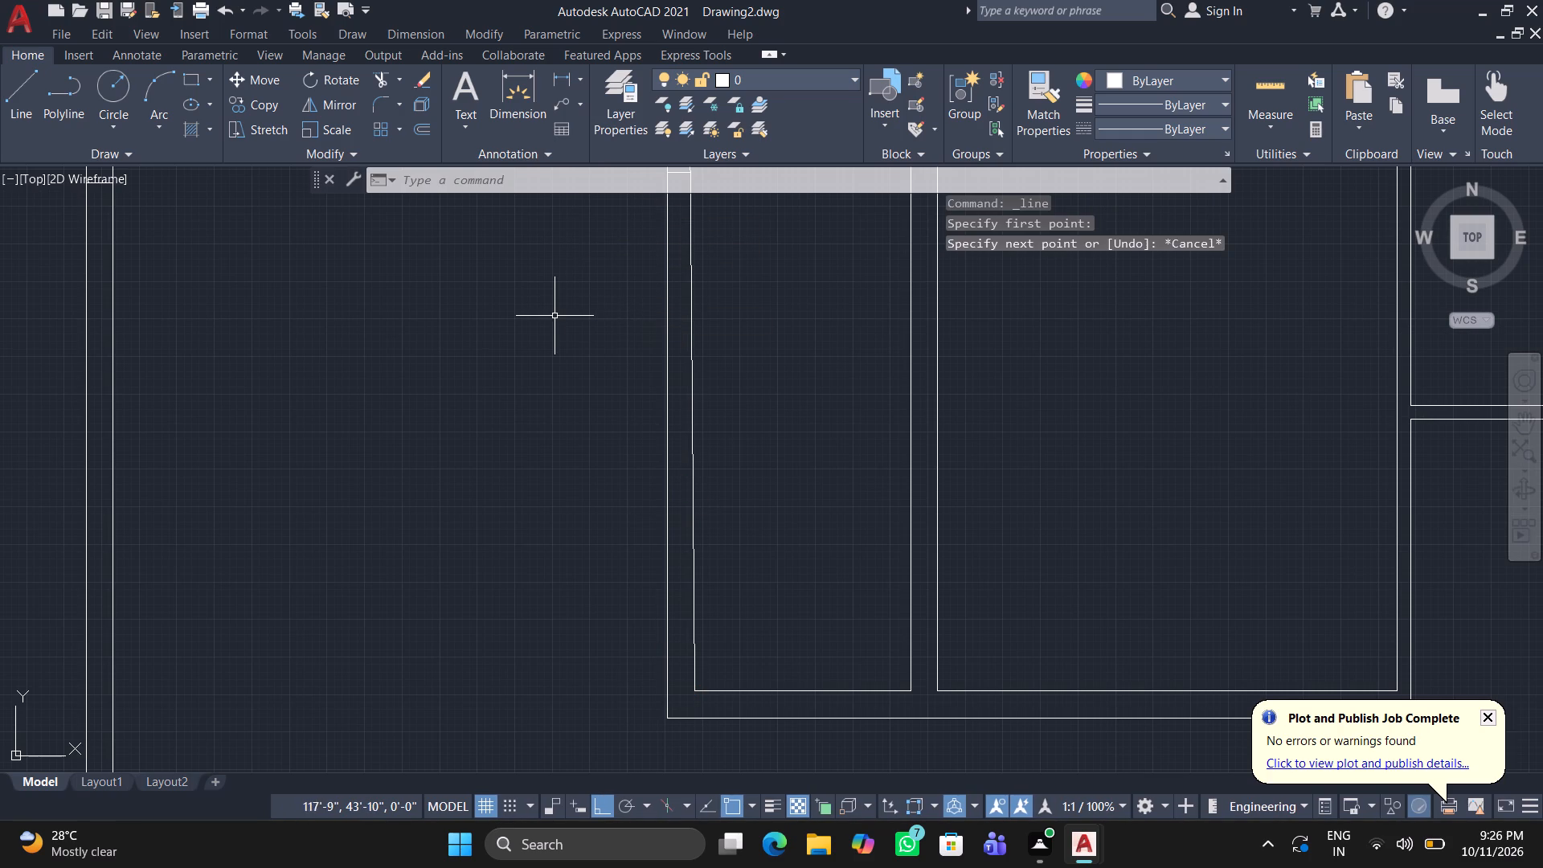
# Replace the vertical wall's slanted face line with a straight vertical line at X 121'-8" from about Y 33'-5" up to Y 49'-2".
pyautogui.click(691, 360)
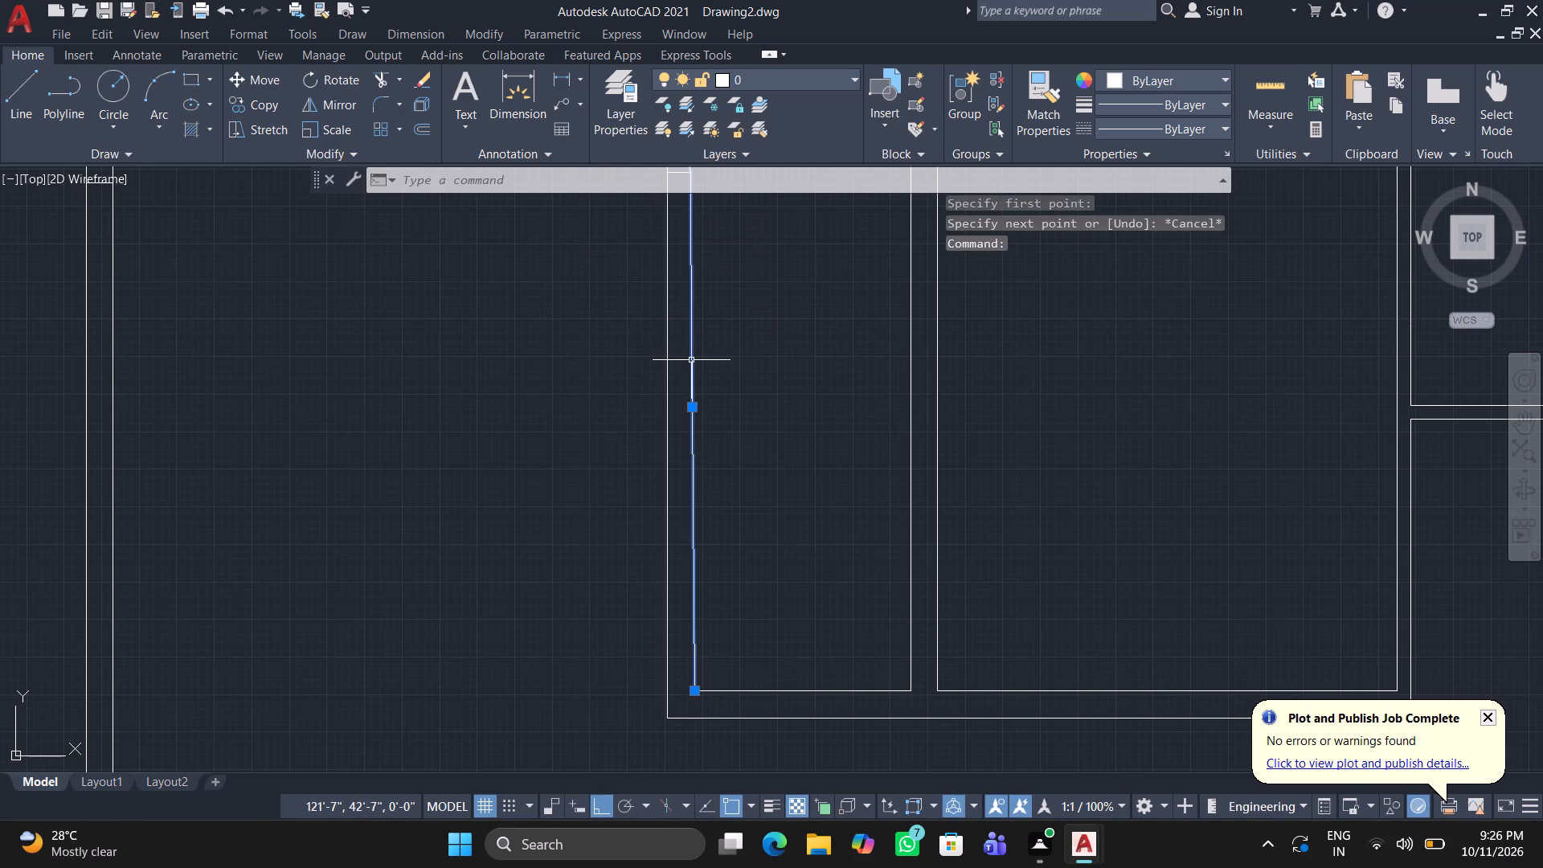
pyautogui.press('Delete')
pyautogui.press('l')
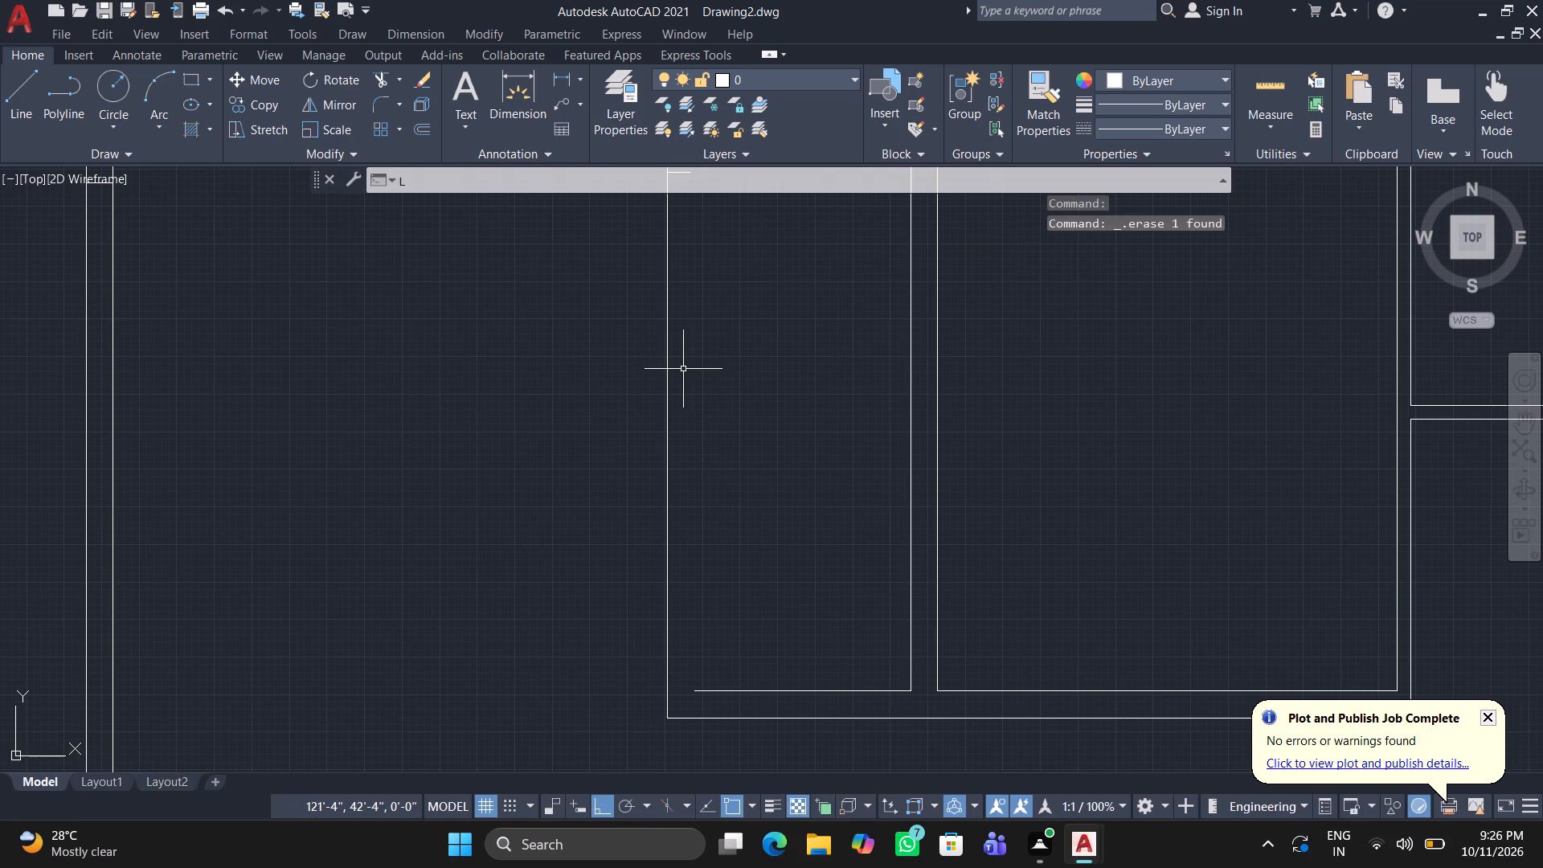
pyautogui.press('Return')
pyautogui.click(696, 692)
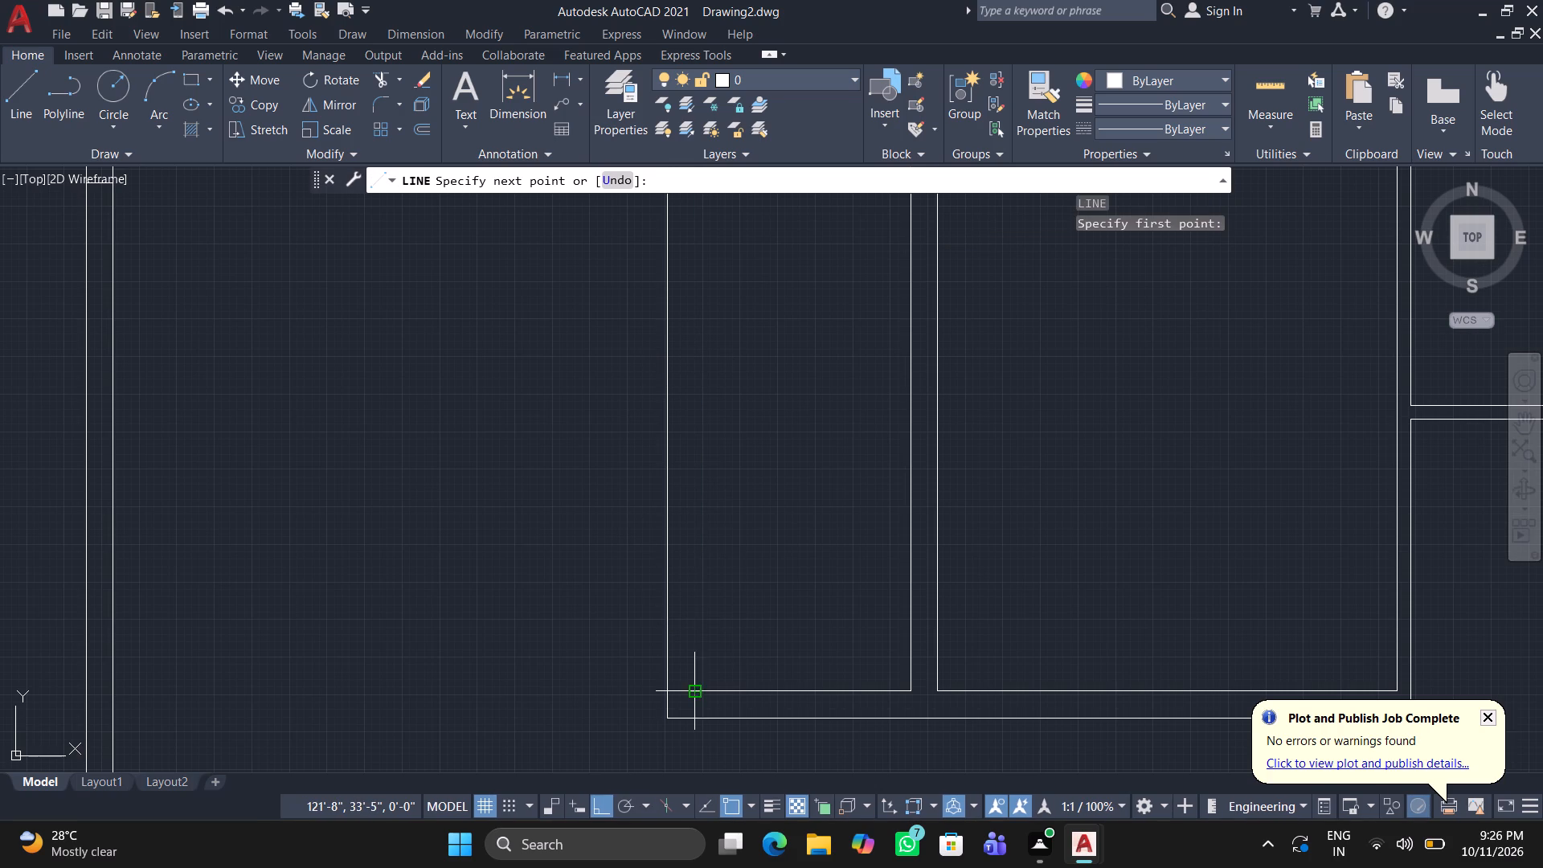
pyautogui.moveTo(698, 399); pyautogui.dragTo(705, 672, button='middle')
pyautogui.scroll(2, 687, 446)
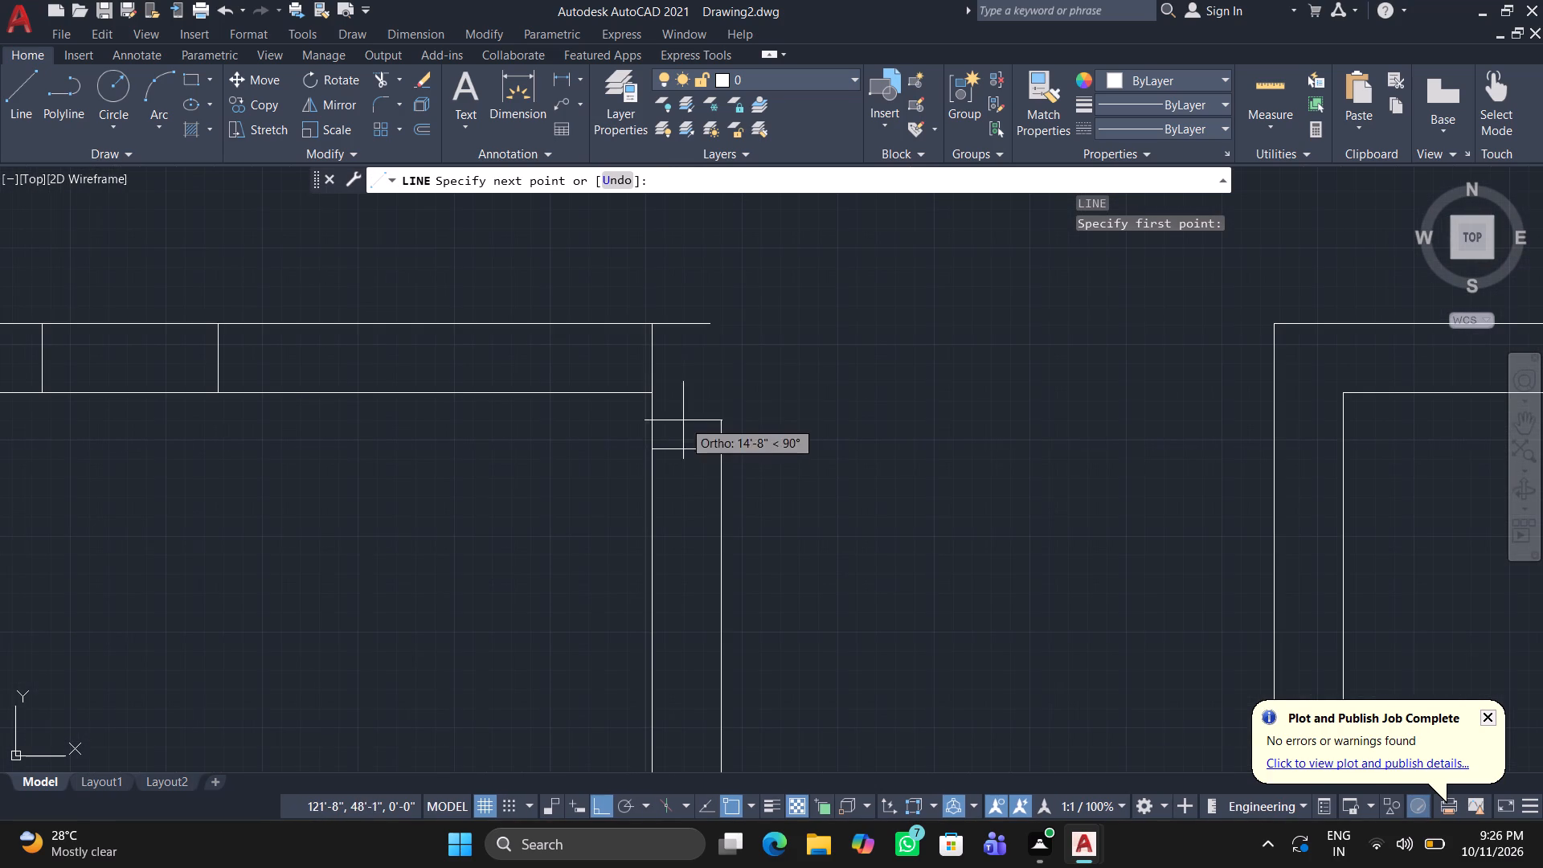
pyautogui.click(718, 321)
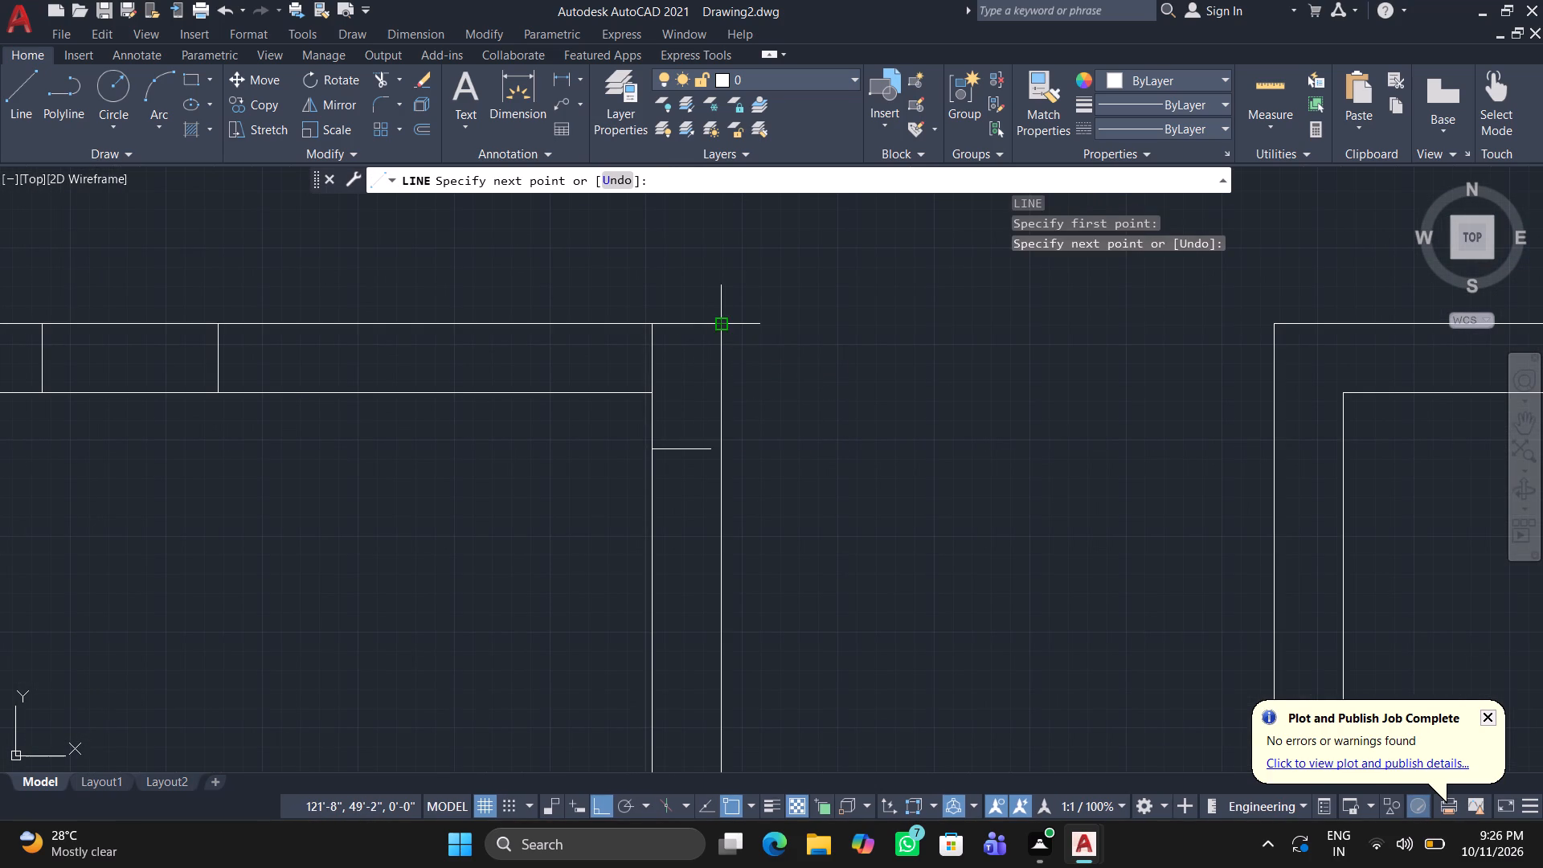
pyautogui.press('Escape')
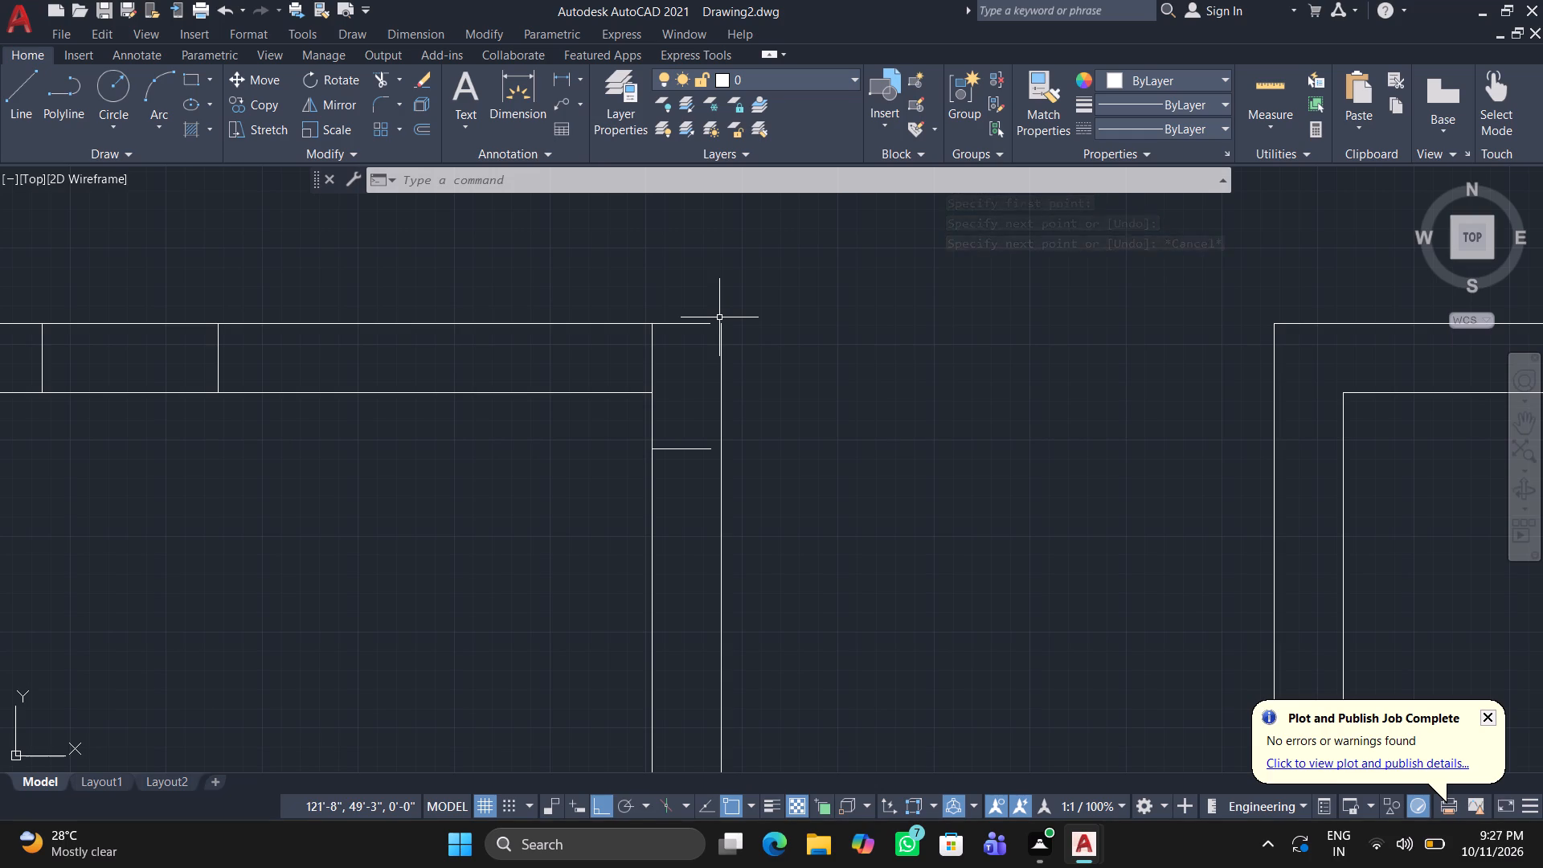
# Draw a short horizontal line from the upper face line's end at about X 121'-6" to just past the new vertical face line.
pyautogui.press('l')
pyautogui.press('Return')
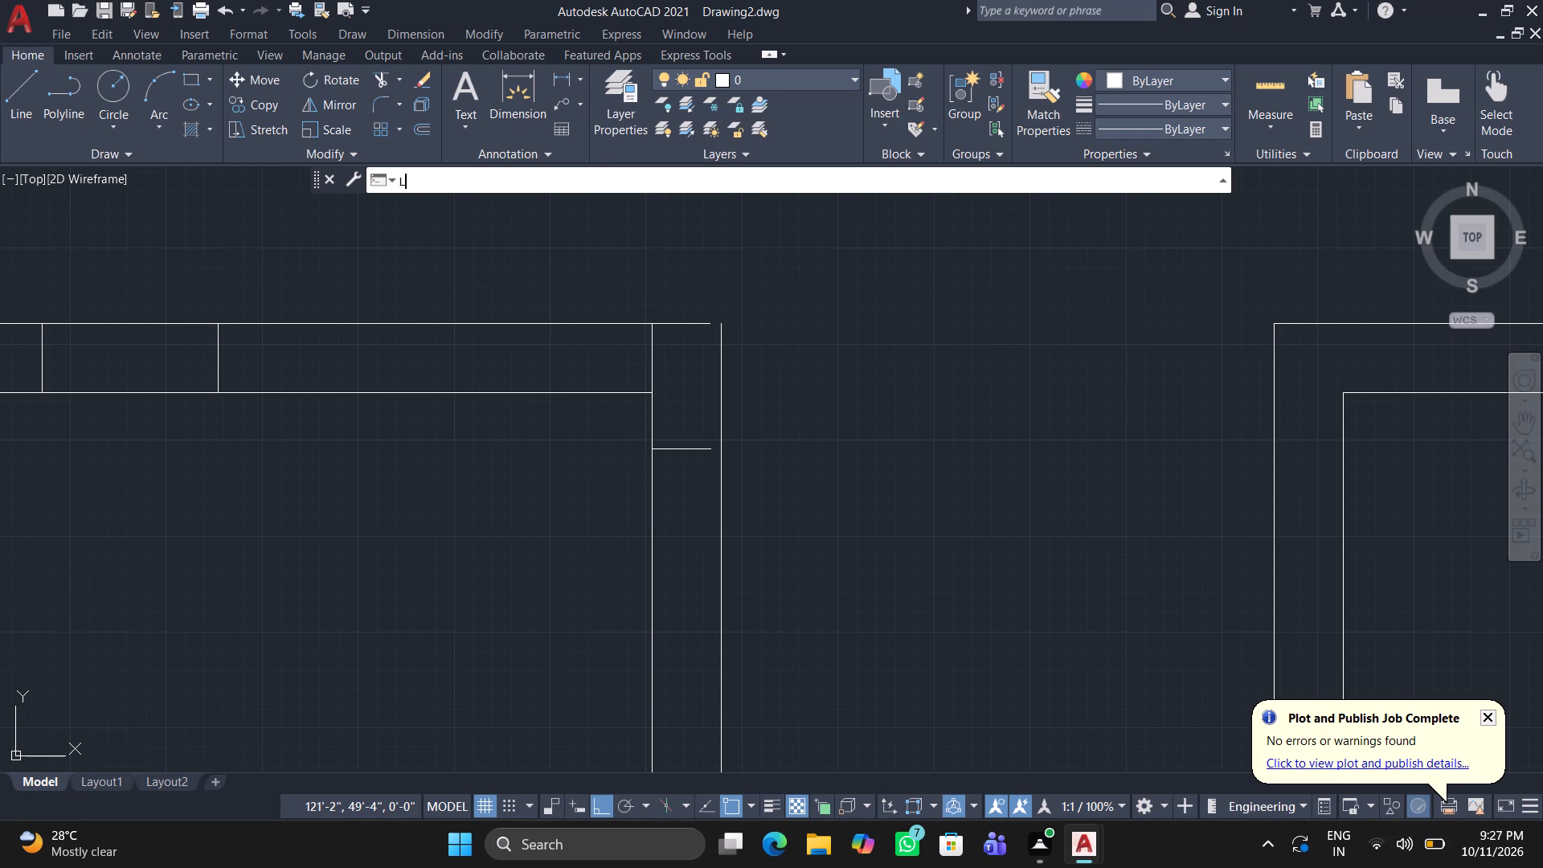
pyautogui.scroll(2, 690, 320)
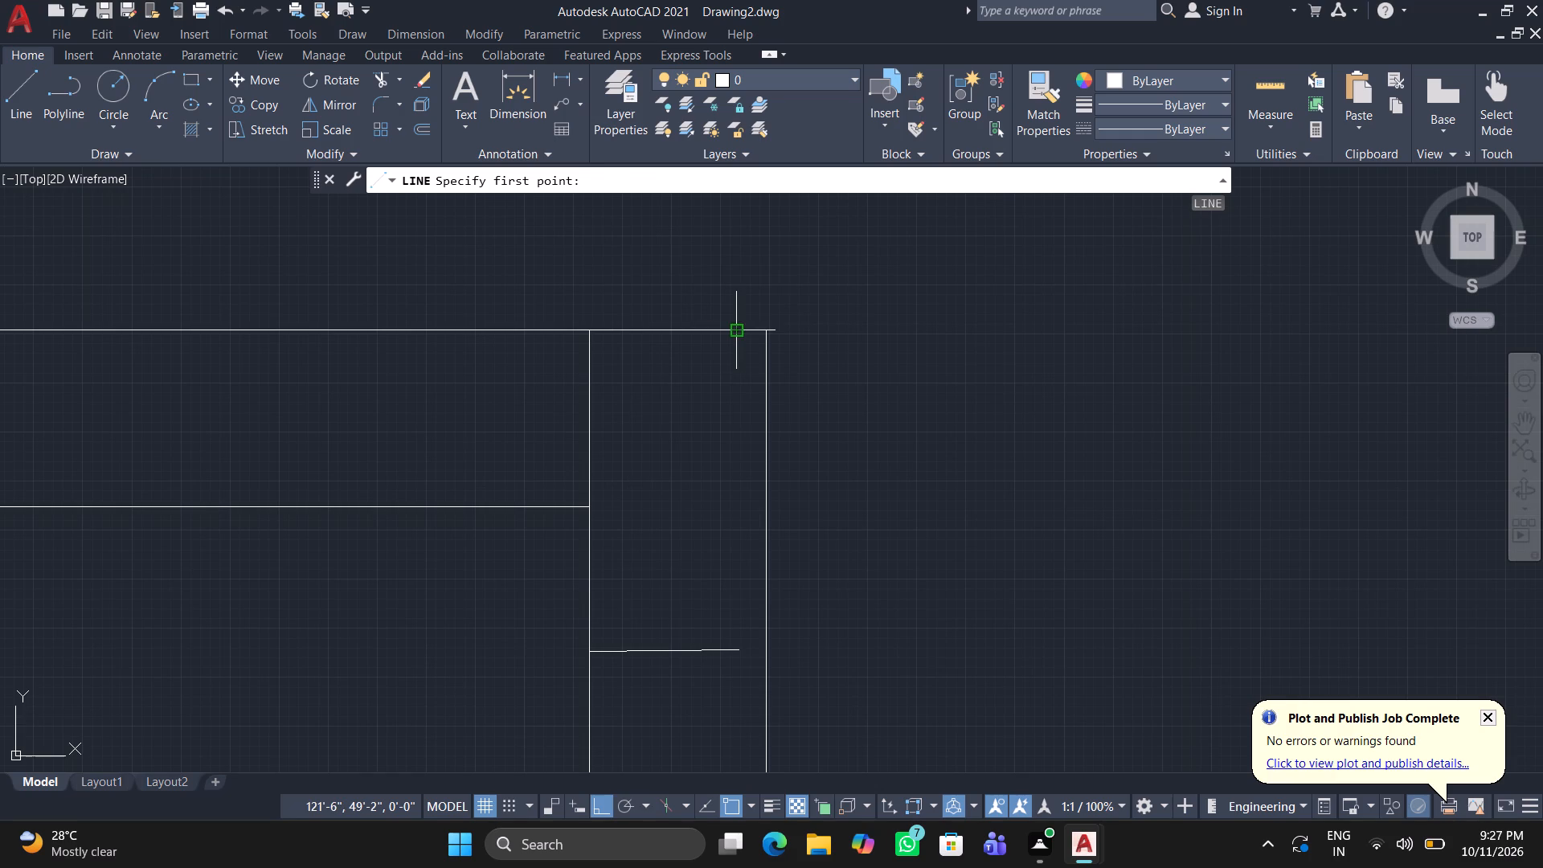
pyautogui.click(736, 328)
pyautogui.scroll(3, 745, 330)
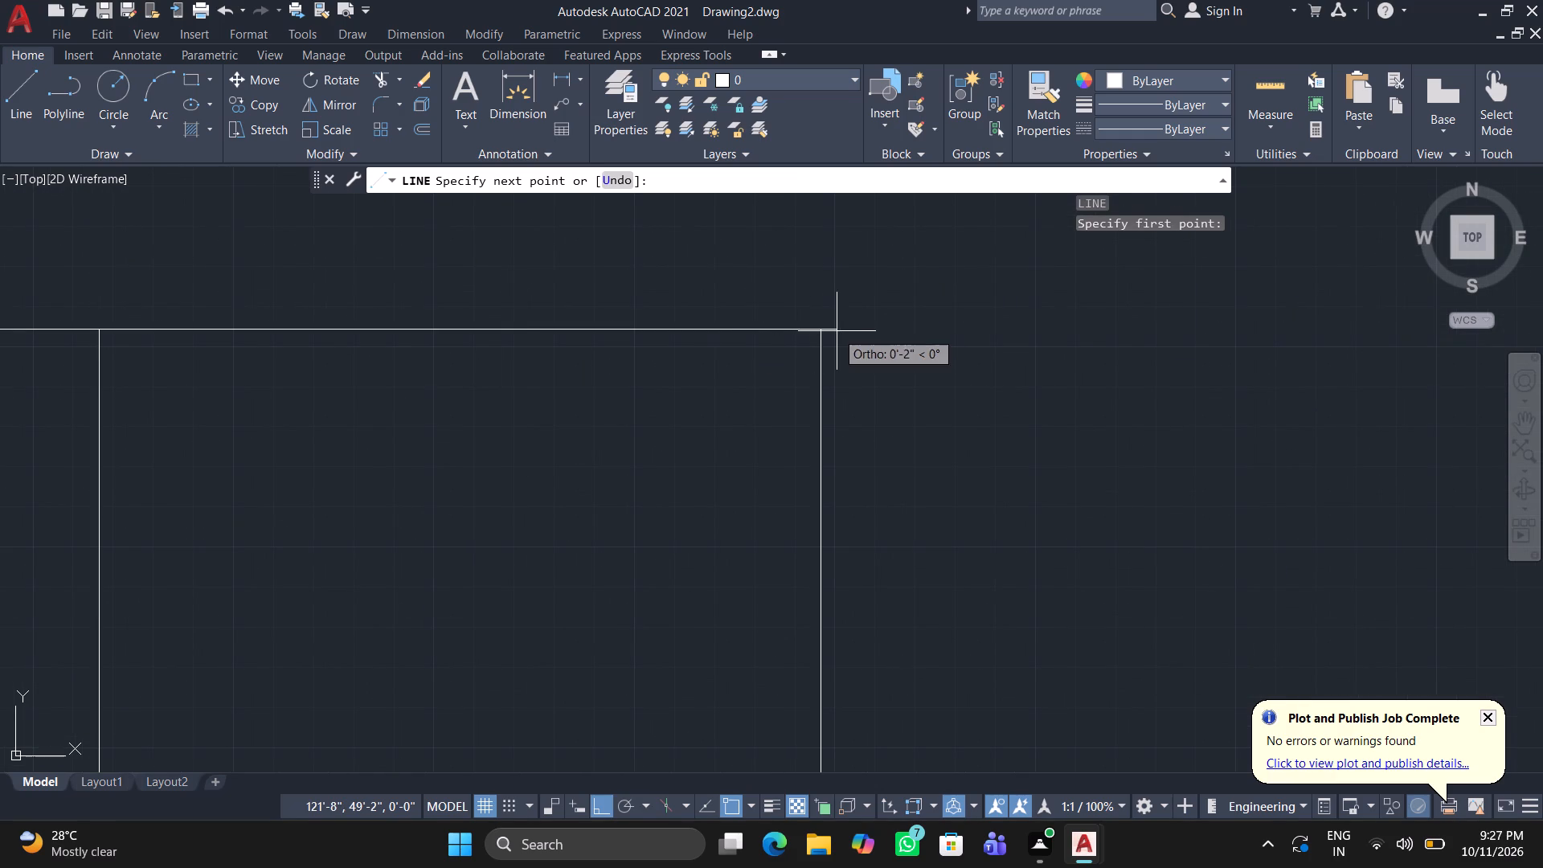
pyautogui.click(840, 331)
pyautogui.press('Escape')
# Trim the upper face line's overhang beyond the vertical face line at X 121'-8" to form a clean wall corner.
pyautogui.scroll(2, 814, 351)
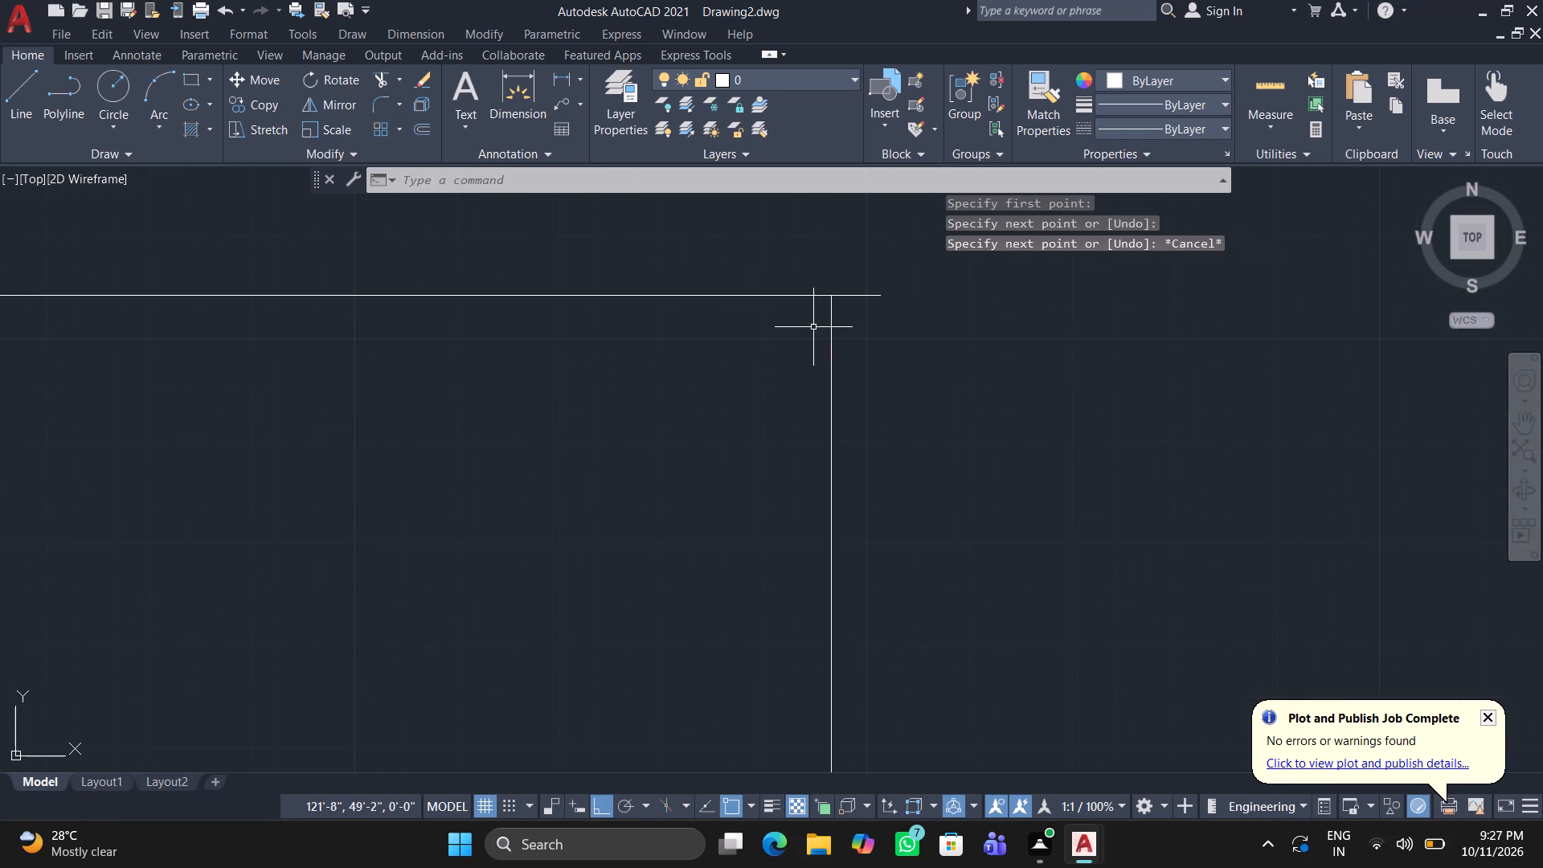
pyautogui.scroll(4, 817, 314)
pyautogui.moveTo(822, 298); pyautogui.dragTo(730, 401, button='middle')
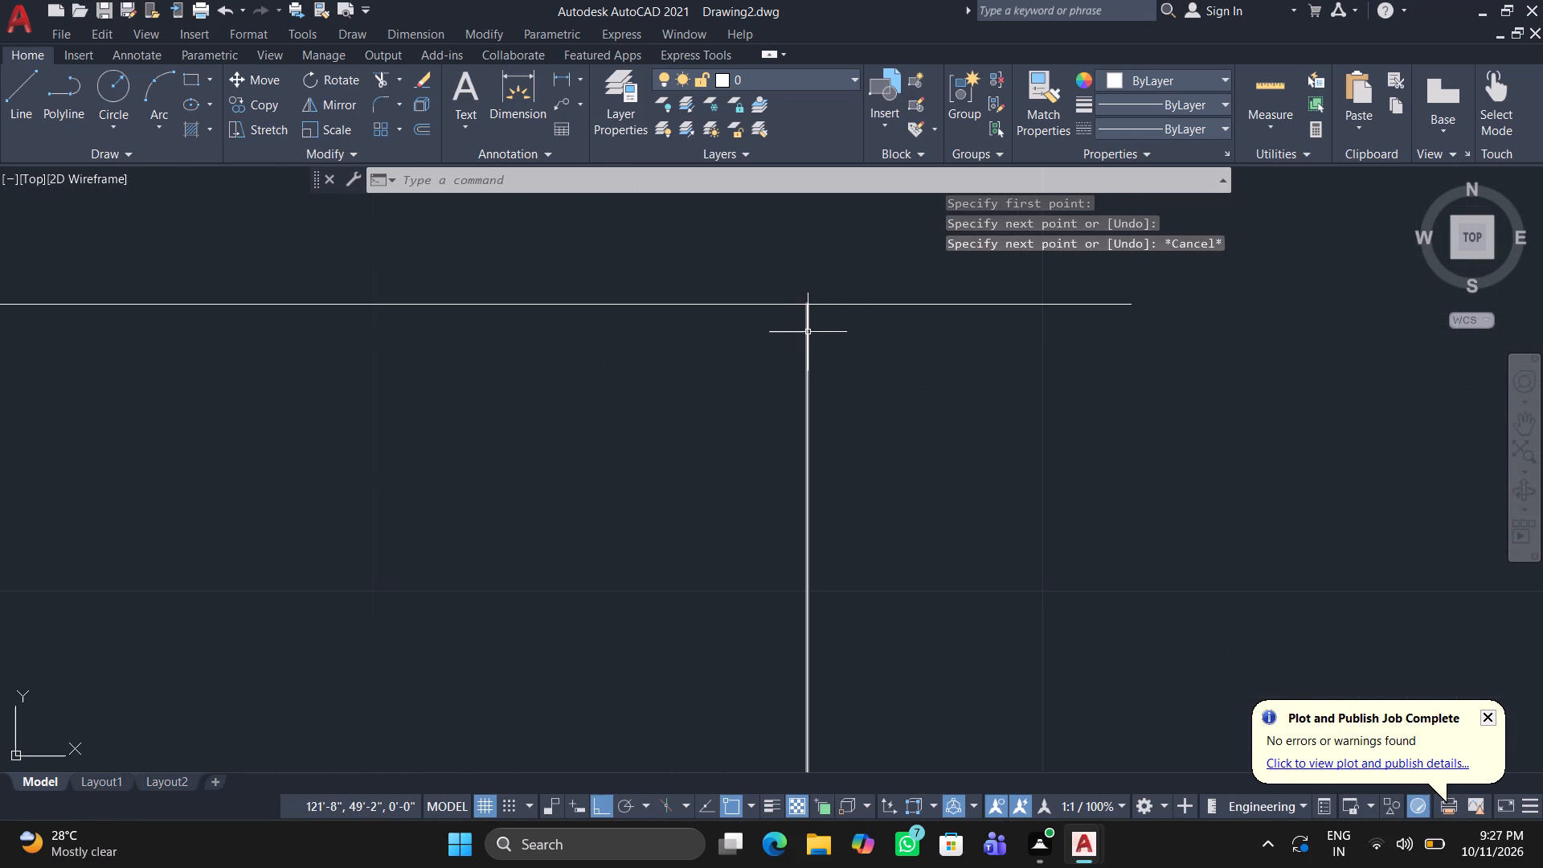
pyautogui.click(808, 332)
pyautogui.press('Escape')
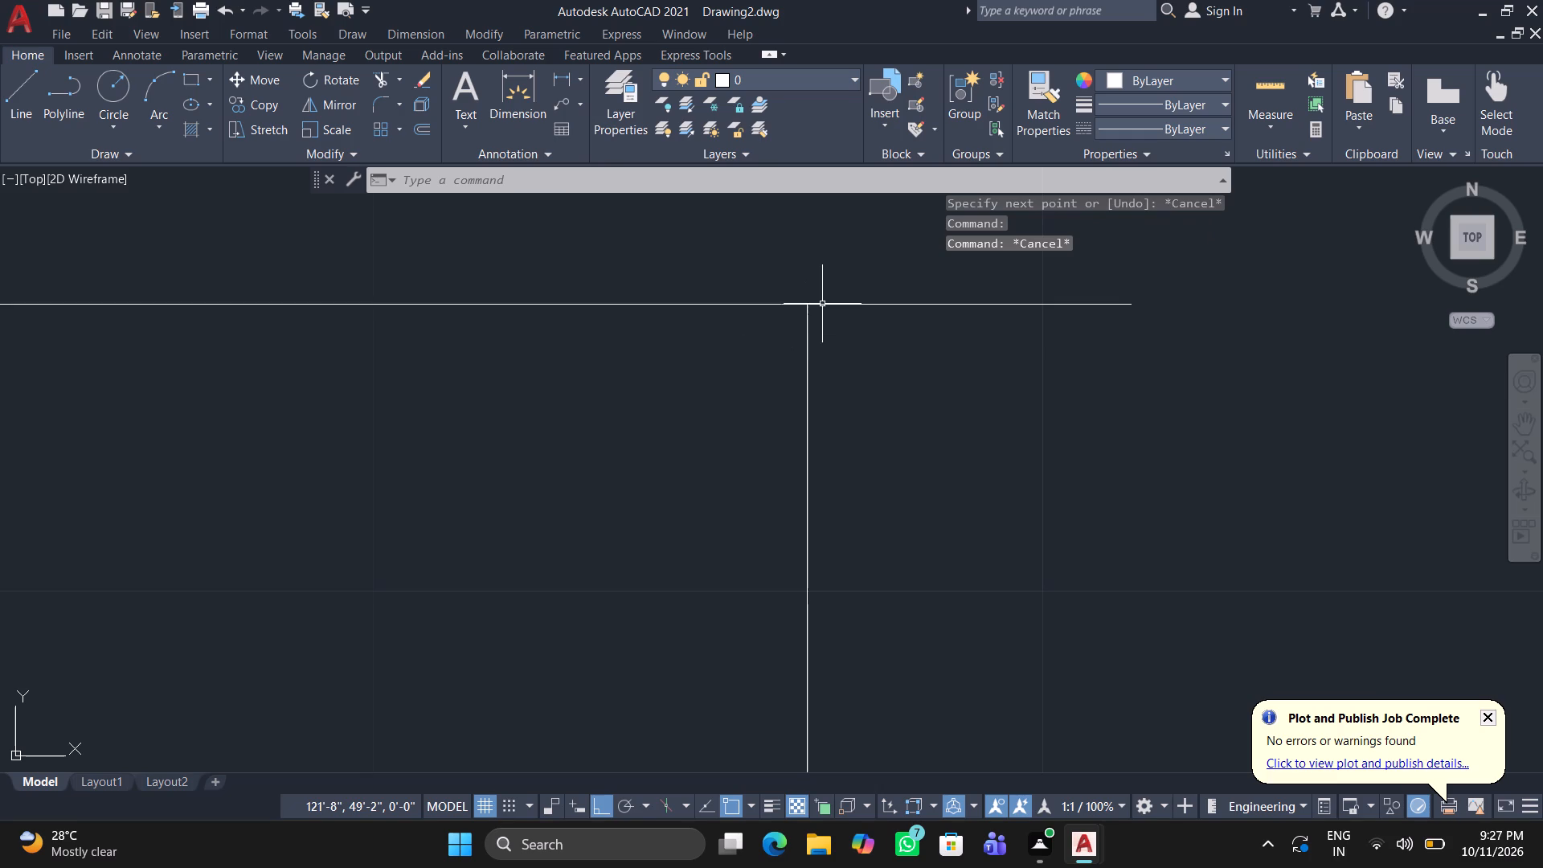
pyautogui.write('TR')
pyautogui.press('Return')
pyautogui.moveTo(867, 286); pyautogui.dragTo(881, 347)
pyautogui.click(881, 347)
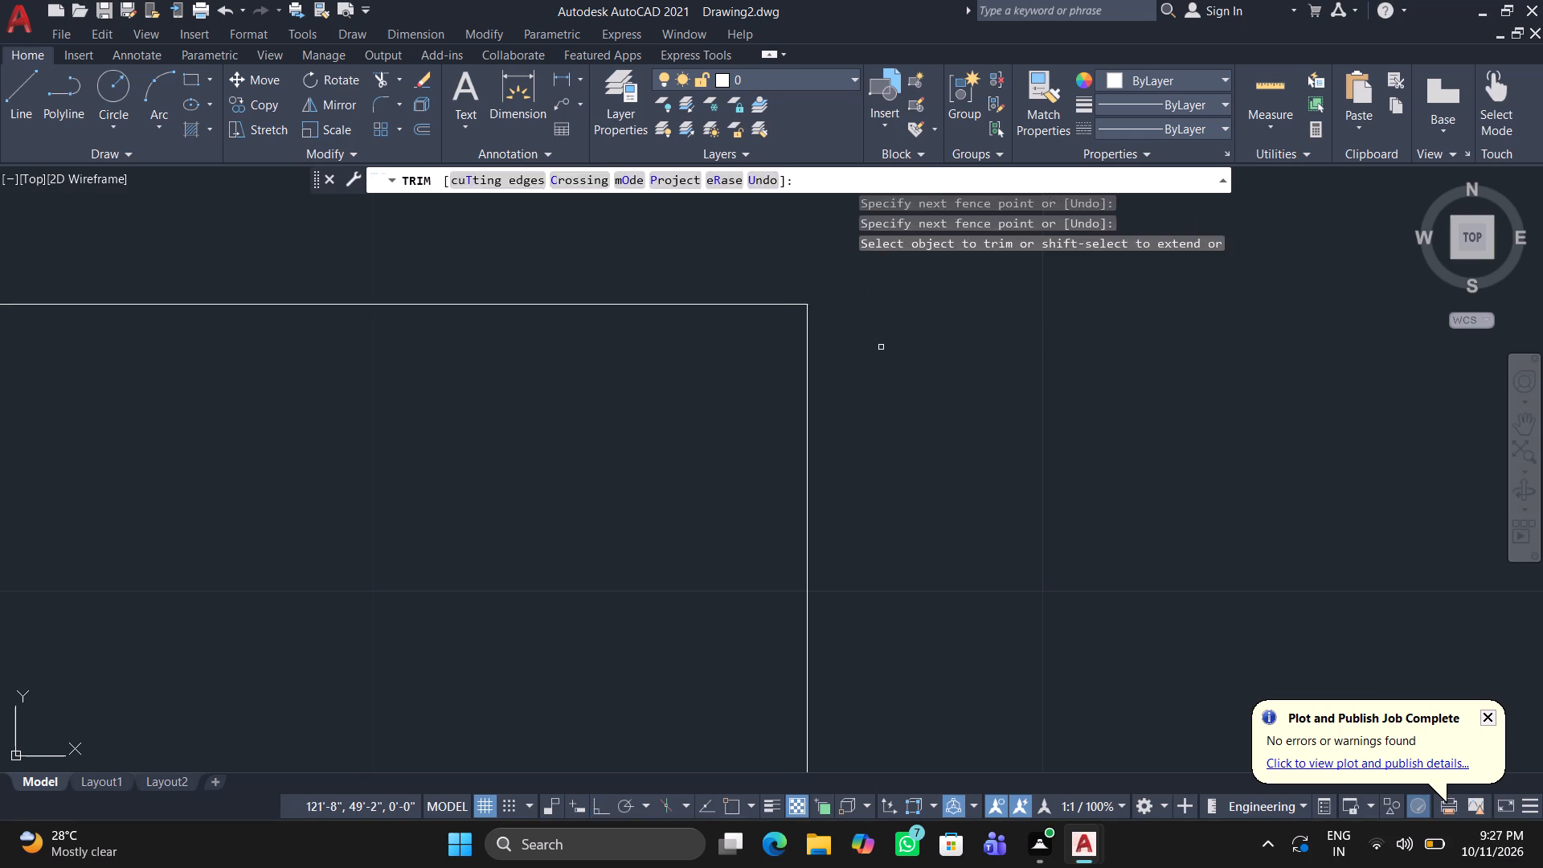
pyautogui.press('Escape')
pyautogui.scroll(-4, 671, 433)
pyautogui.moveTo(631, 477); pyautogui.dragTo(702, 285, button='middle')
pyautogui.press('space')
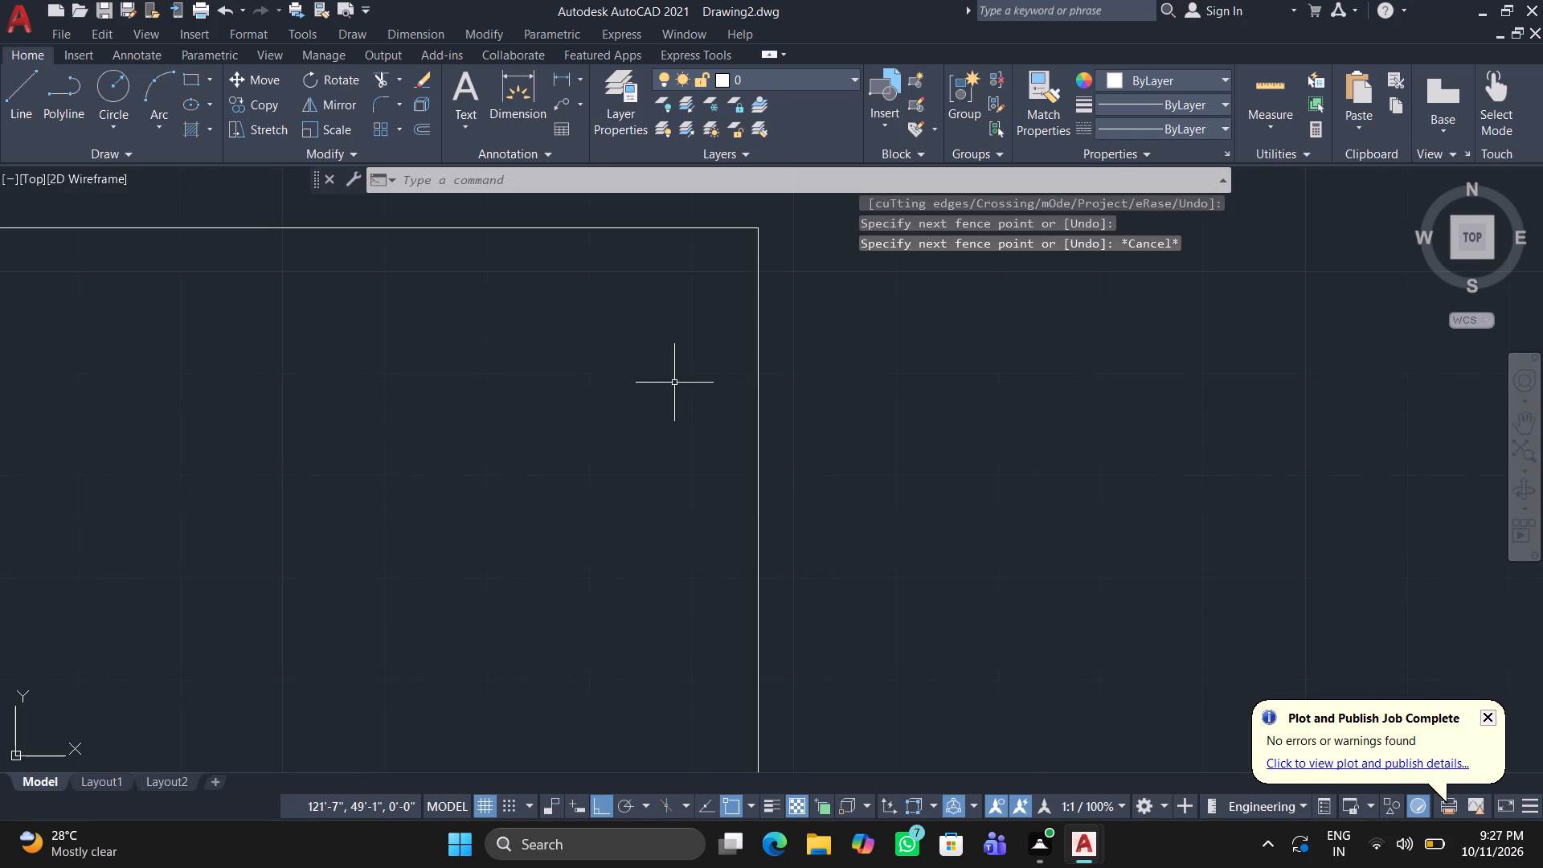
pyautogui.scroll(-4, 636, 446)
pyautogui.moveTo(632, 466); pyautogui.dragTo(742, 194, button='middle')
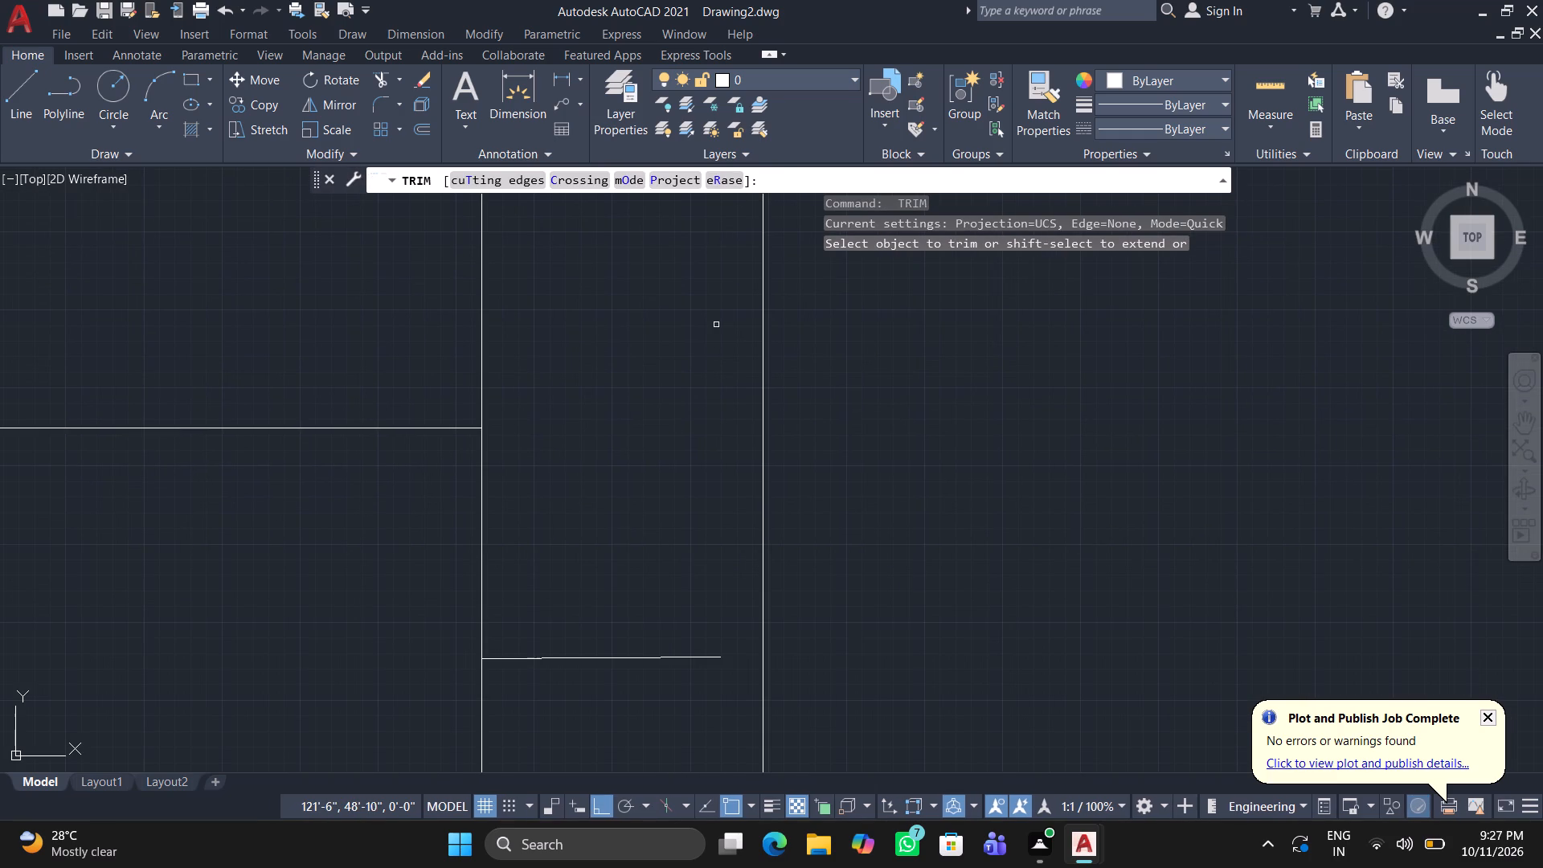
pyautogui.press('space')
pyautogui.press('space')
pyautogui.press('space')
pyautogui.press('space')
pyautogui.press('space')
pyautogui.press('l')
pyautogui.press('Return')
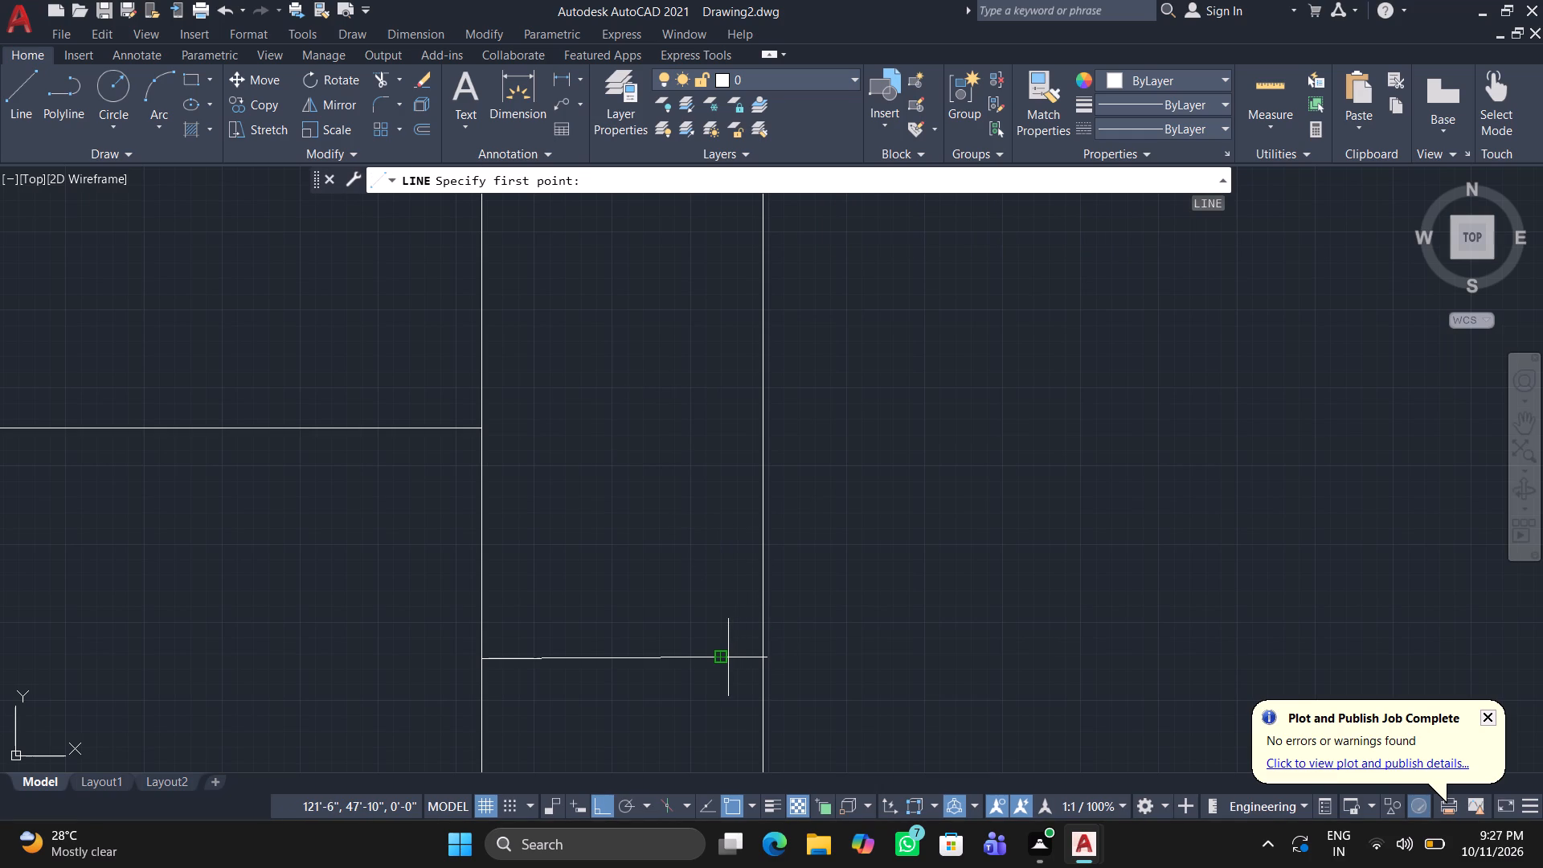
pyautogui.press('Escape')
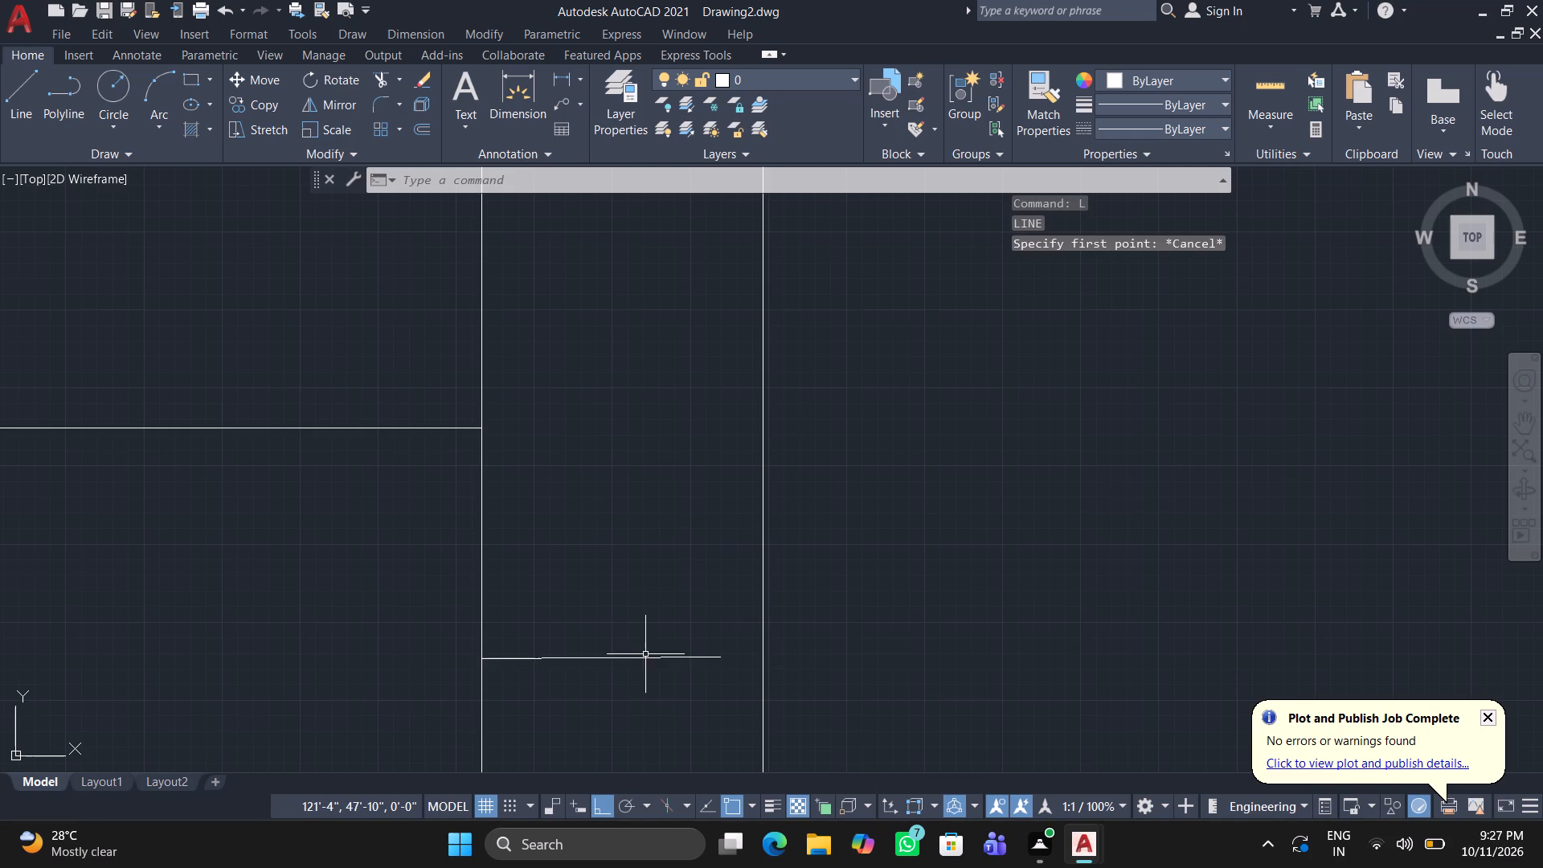
# Replace the slightly slanted line across the vertical wall with a straight horizontal line at Y 47'-9" ending at X 121'-8".
pyautogui.click(647, 660)
pyautogui.press('Delete')
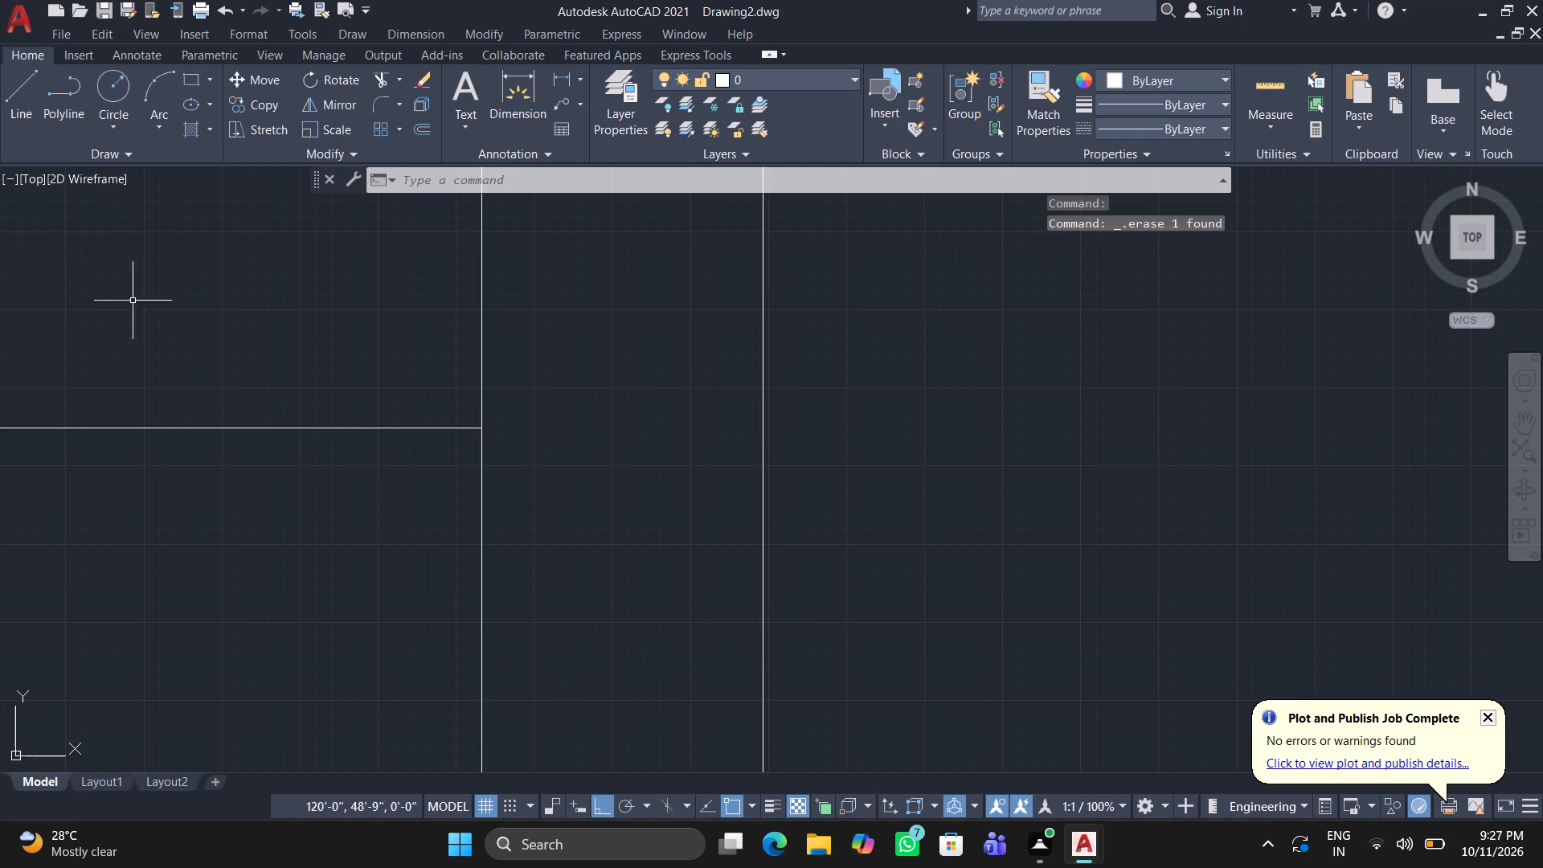
pyautogui.moveTo(16, 75); pyautogui.dragTo(19, 96)
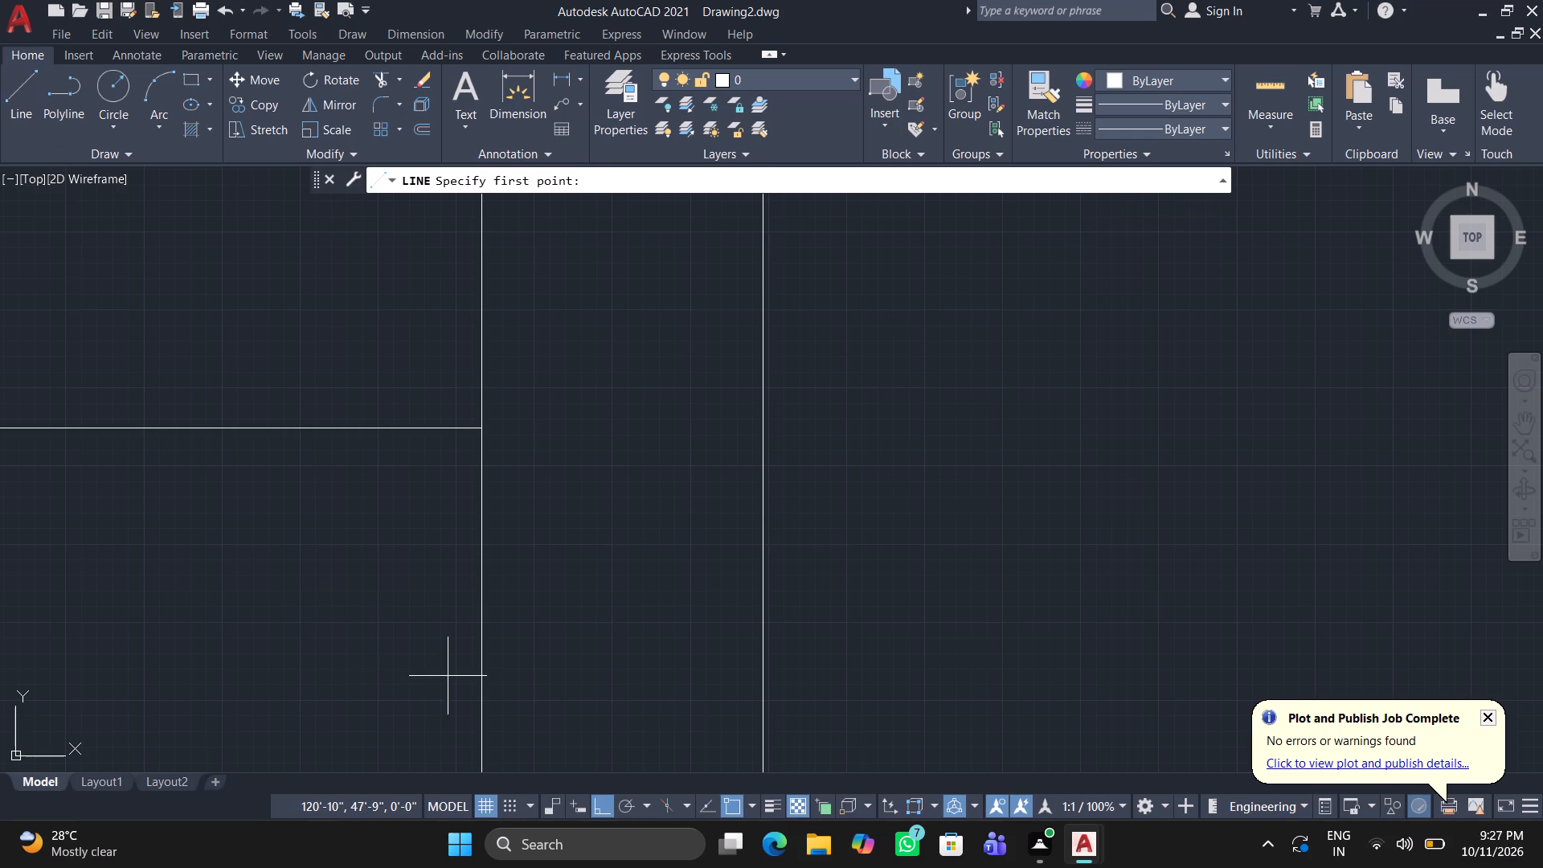
pyautogui.click(485, 702)
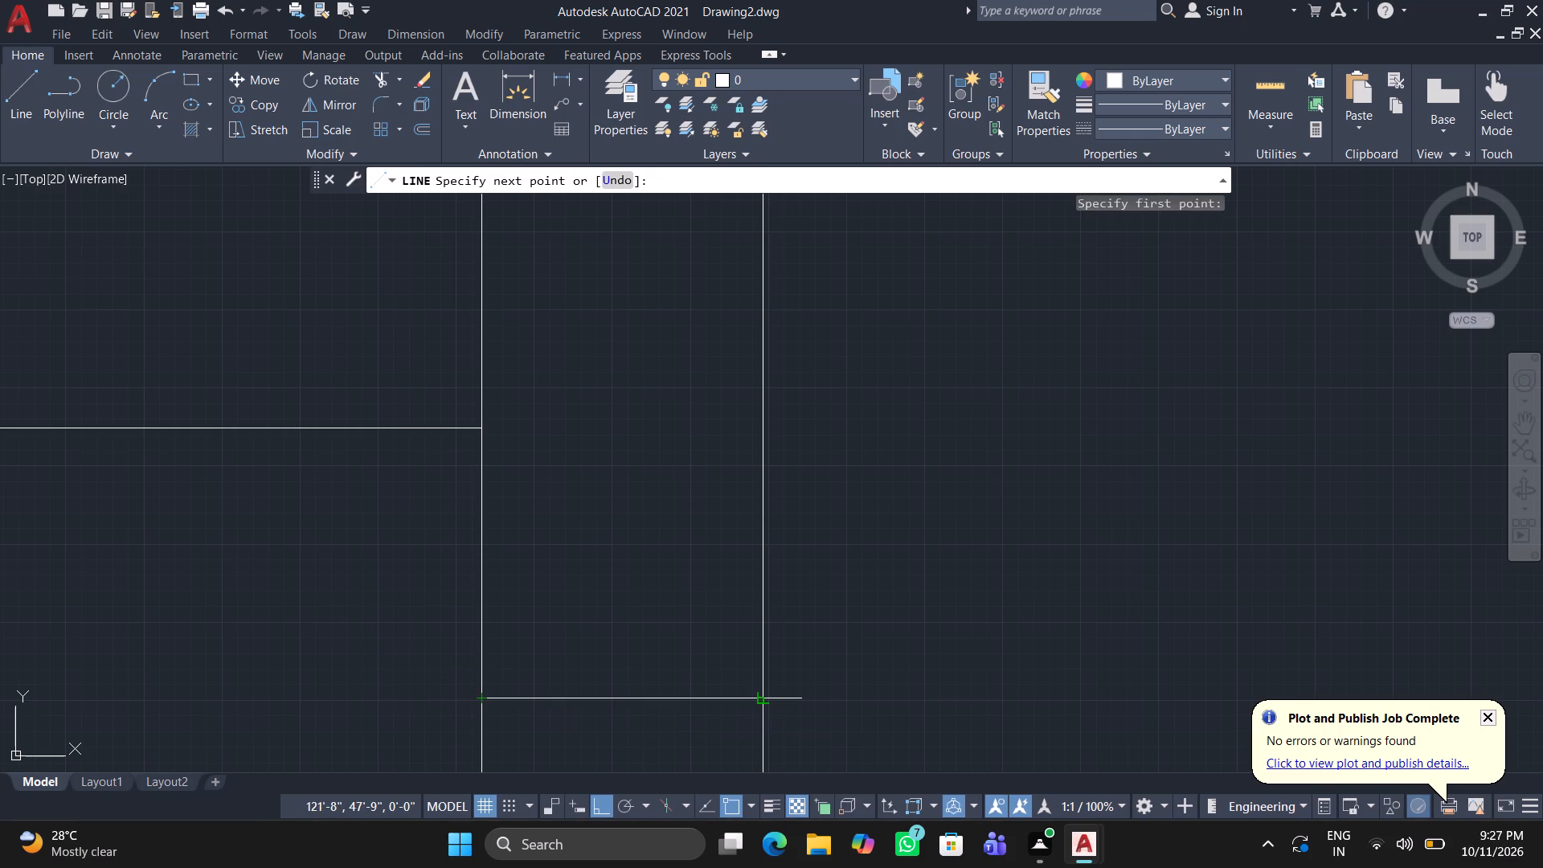
pyautogui.click(763, 702)
pyautogui.press('Escape')
# Outline the column at the opposite wall corner with a line across the wall at Y 47'-9", continued up X 128'-5" to Y 49'-2".
pyautogui.scroll(-5, 554, 641)
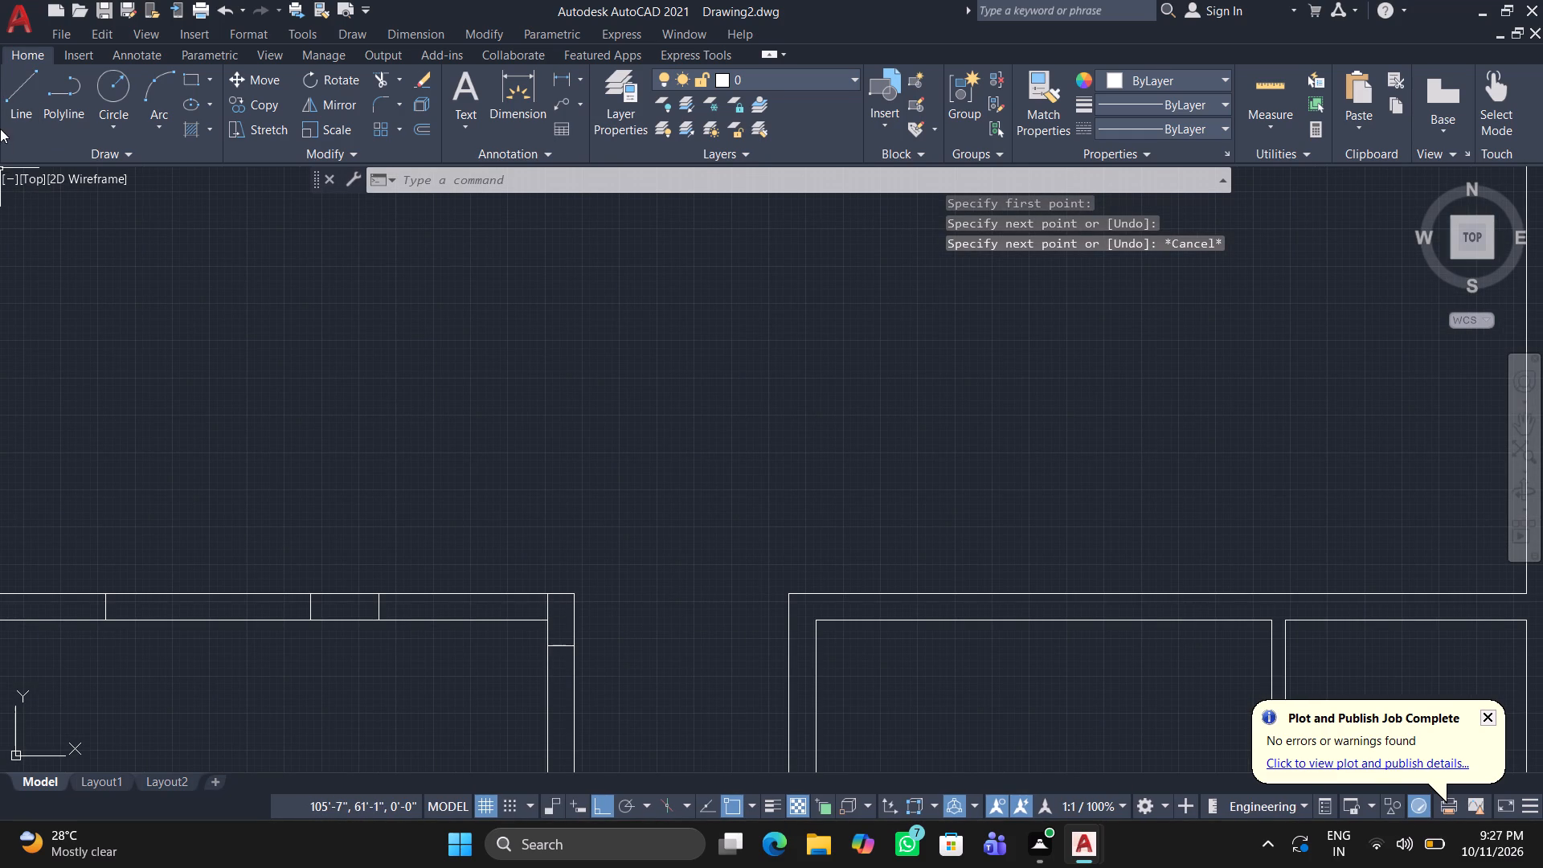
pyautogui.click(2, 80)
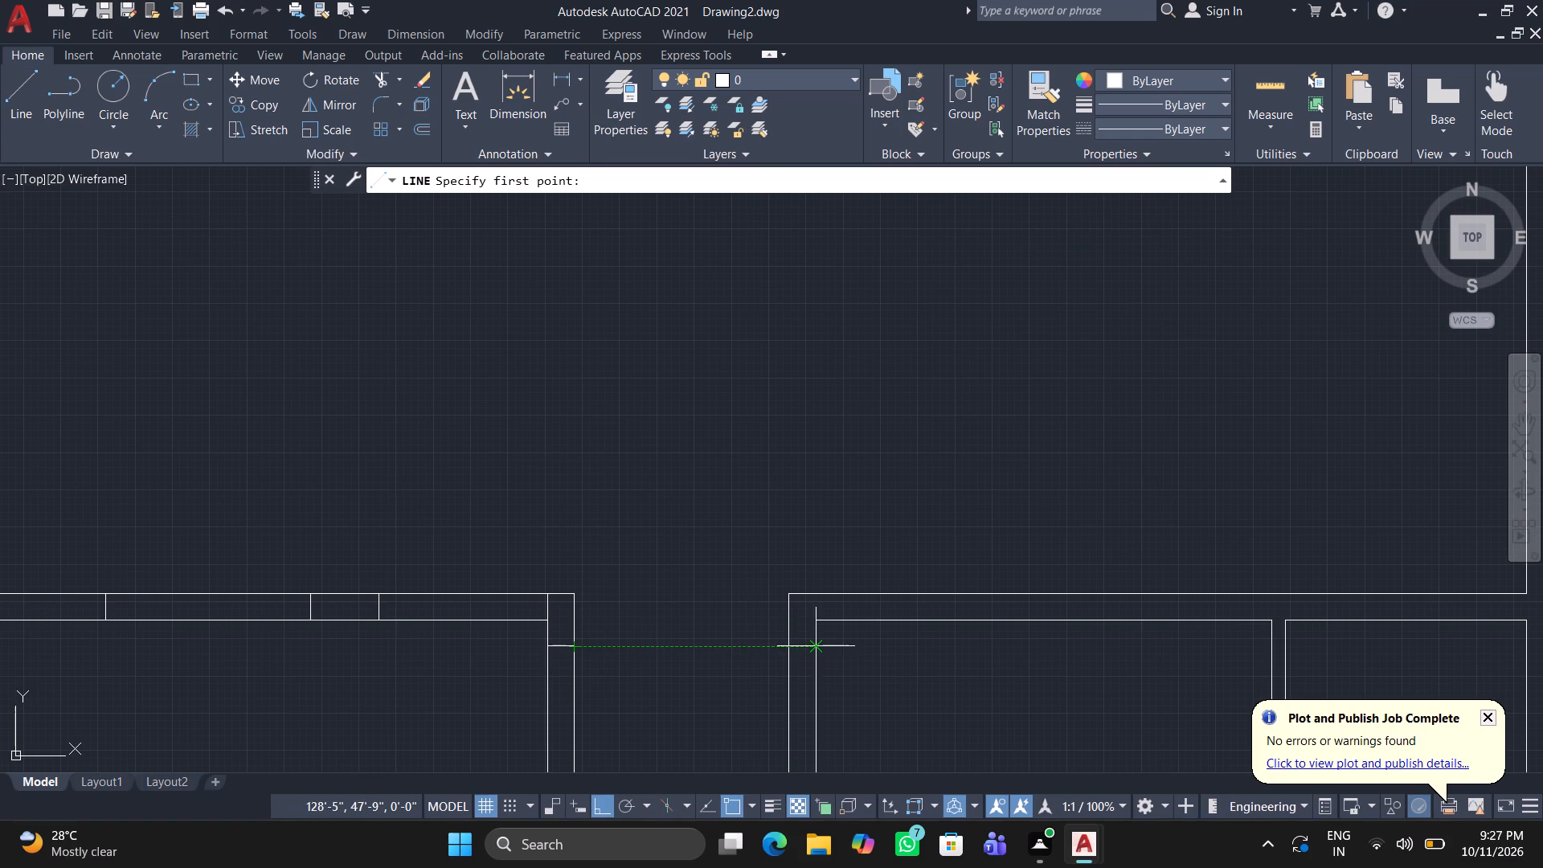
pyautogui.click(785, 645)
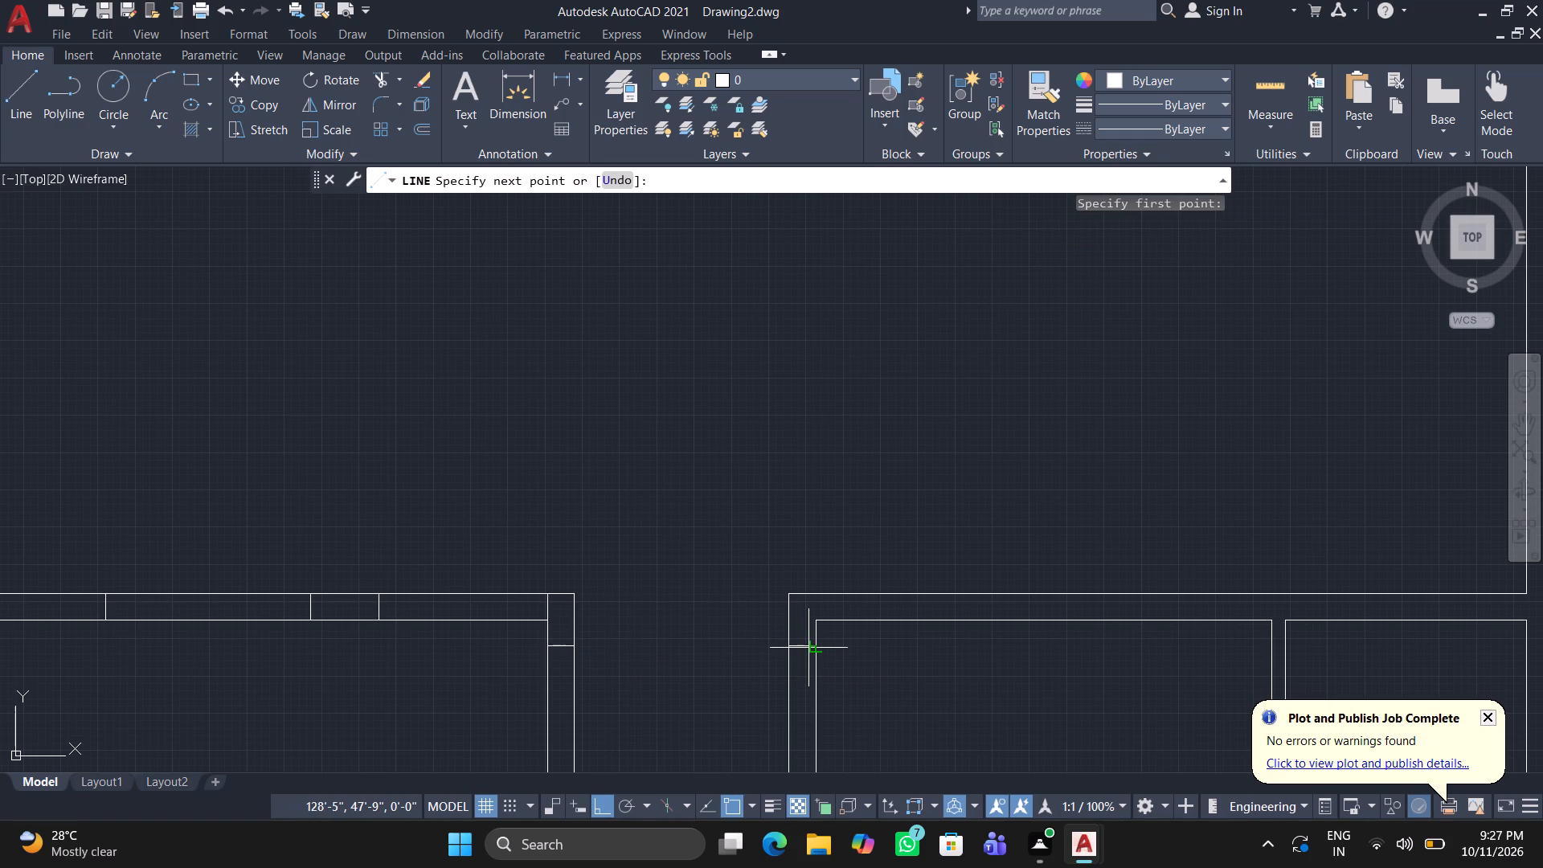
pyautogui.click(815, 648)
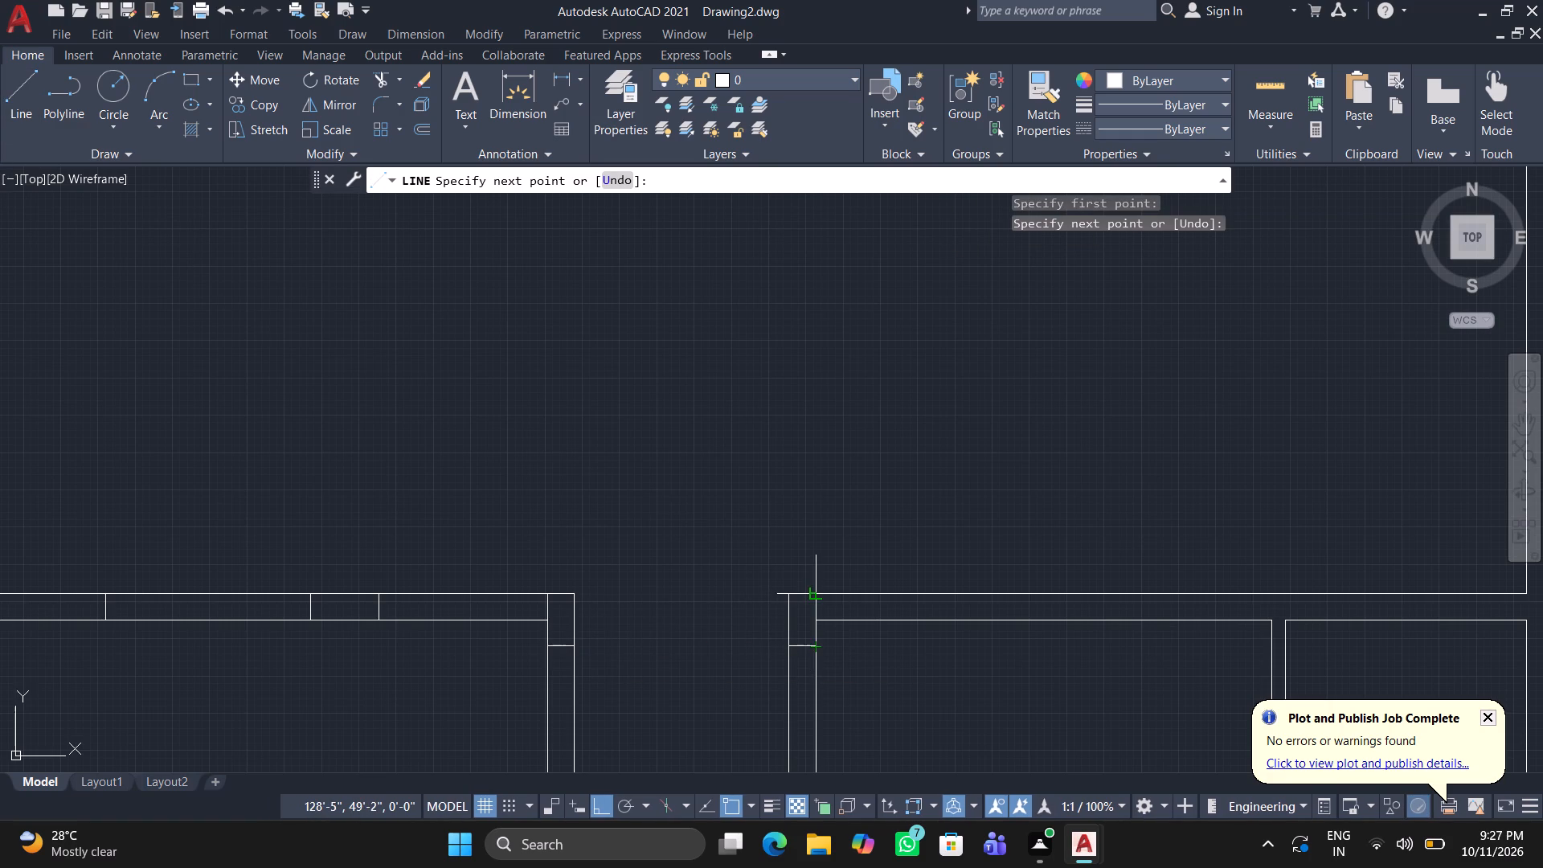
pyautogui.click(821, 596)
pyautogui.press('Escape')
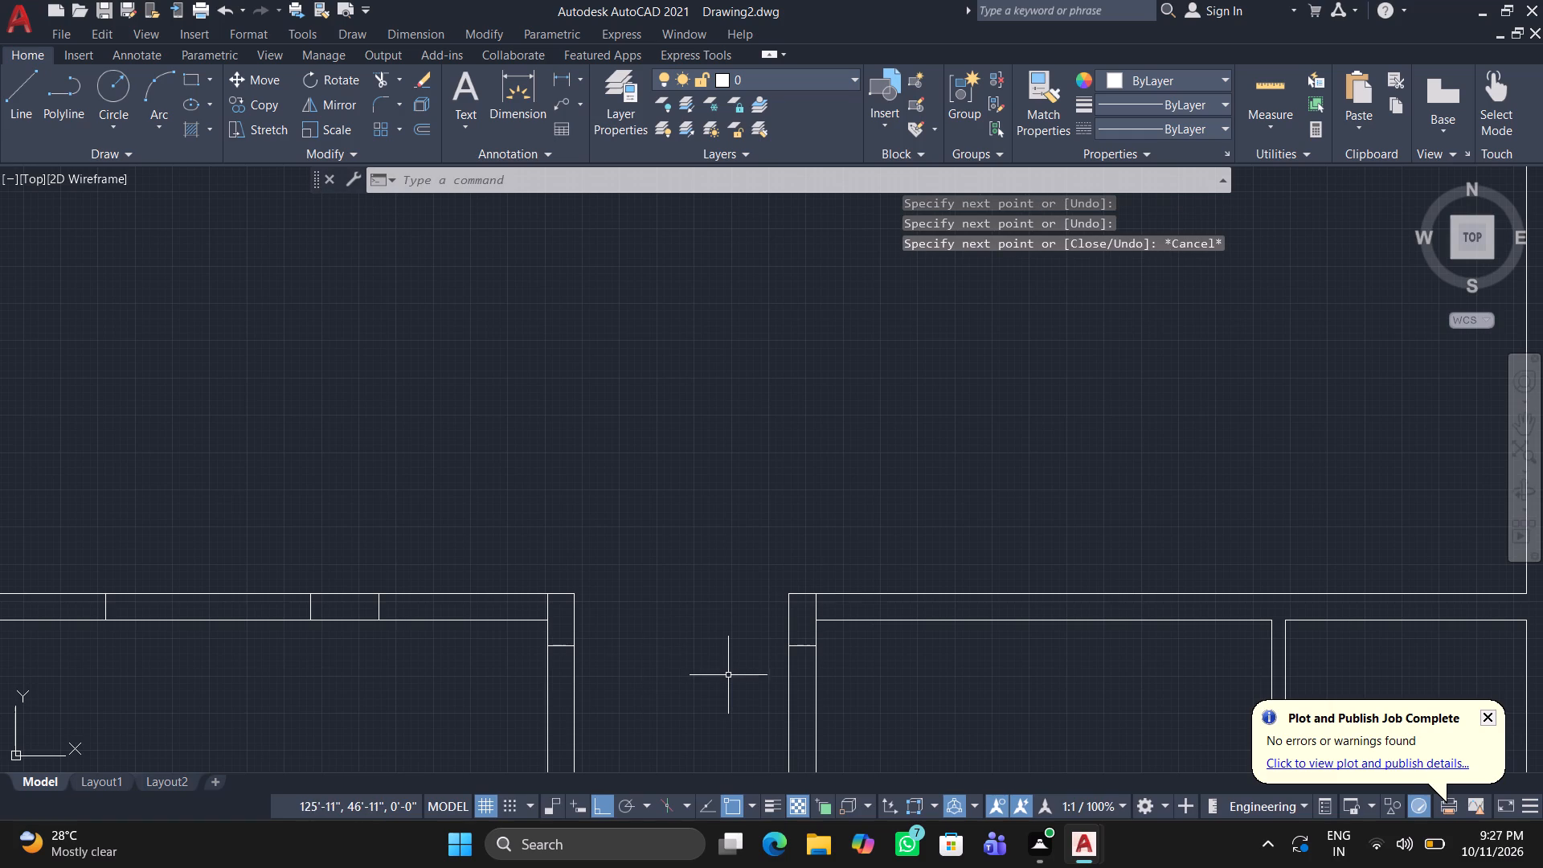
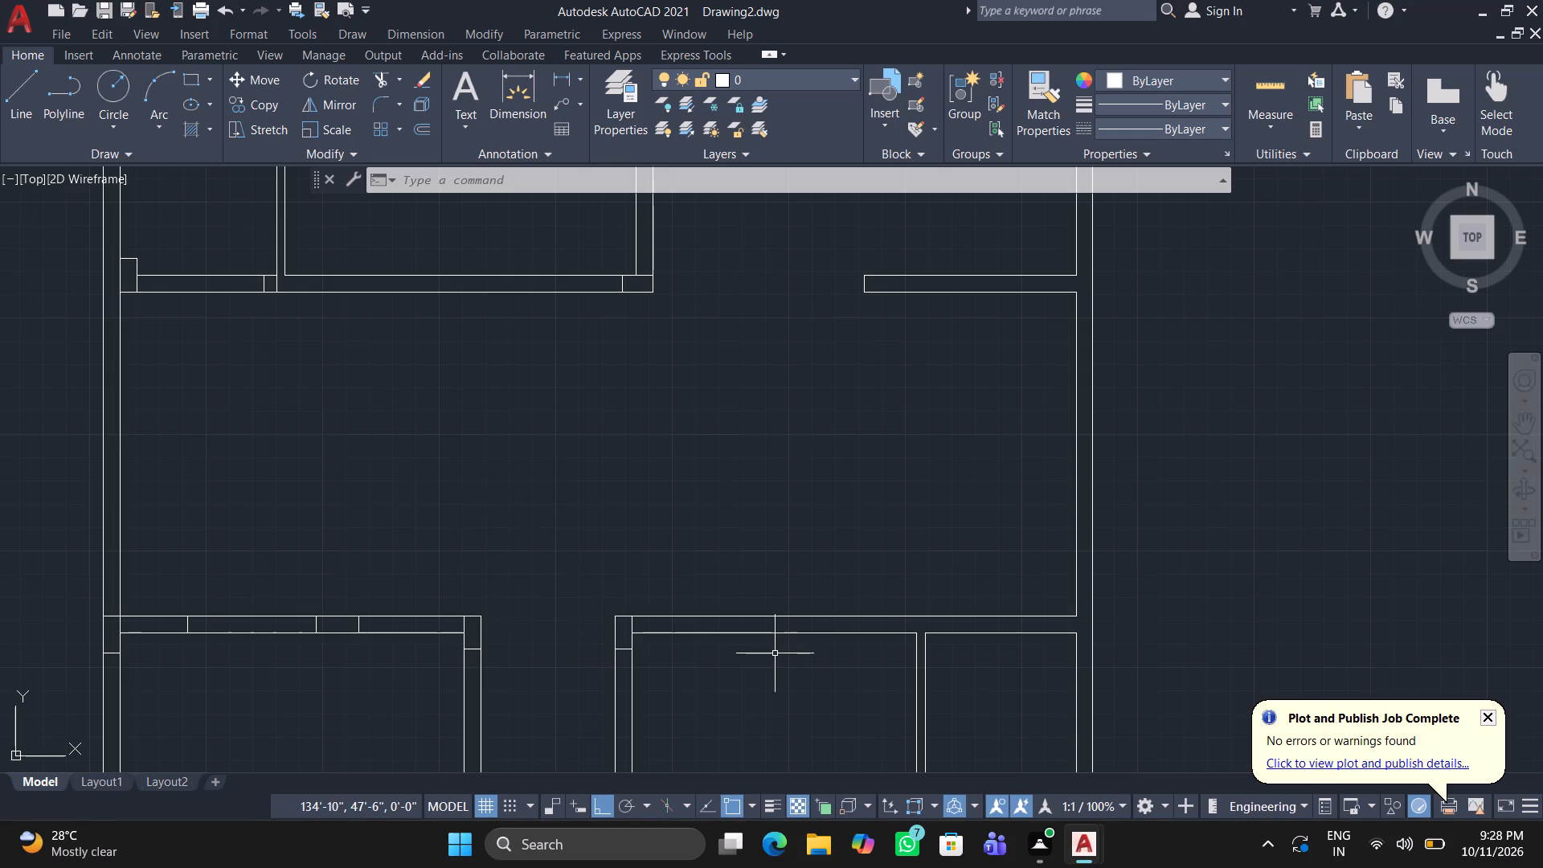
# Draw lines outlining a column about 9" by 1'-5" in the walls at the narrow room's lower-left corner.
pyautogui.scroll(-1, 775, 653)
pyautogui.moveTo(683, 696); pyautogui.dragTo(608, 480, button='middle')
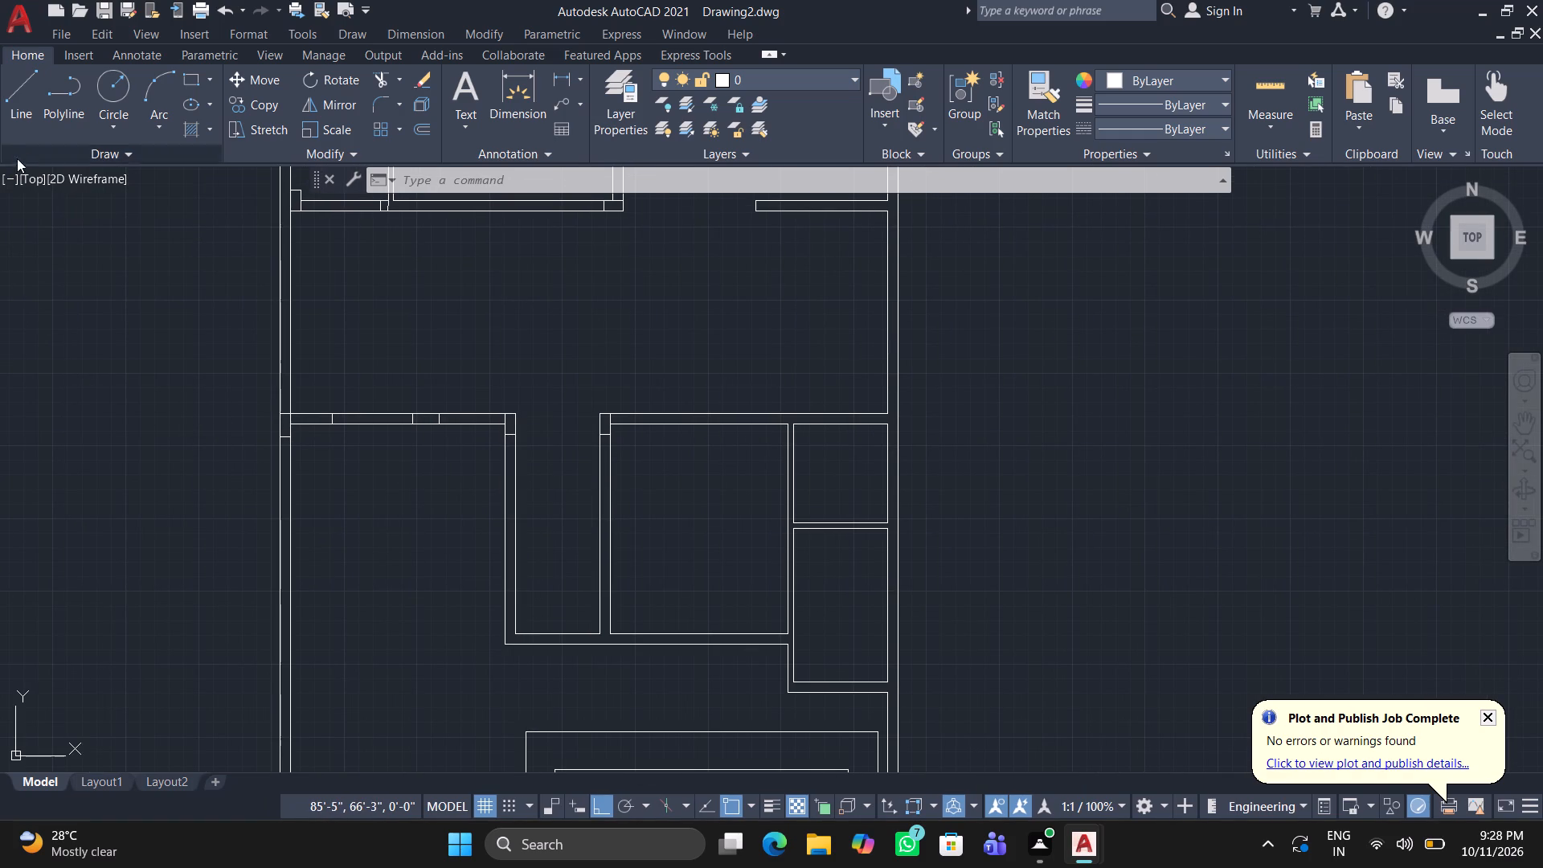
pyautogui.click(22, 78)
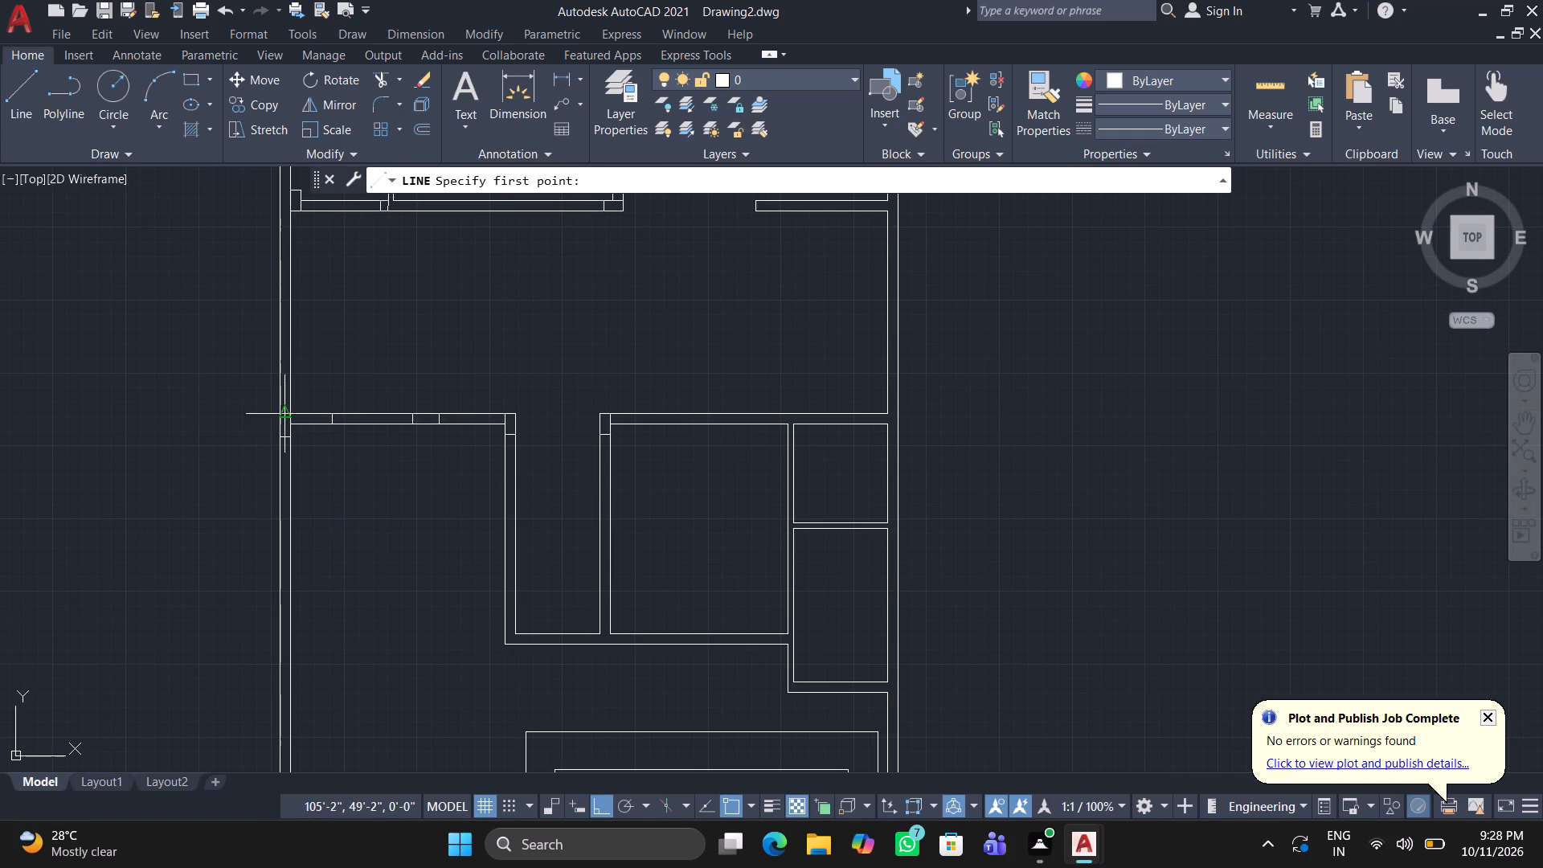
pyautogui.scroll(3, 510, 644)
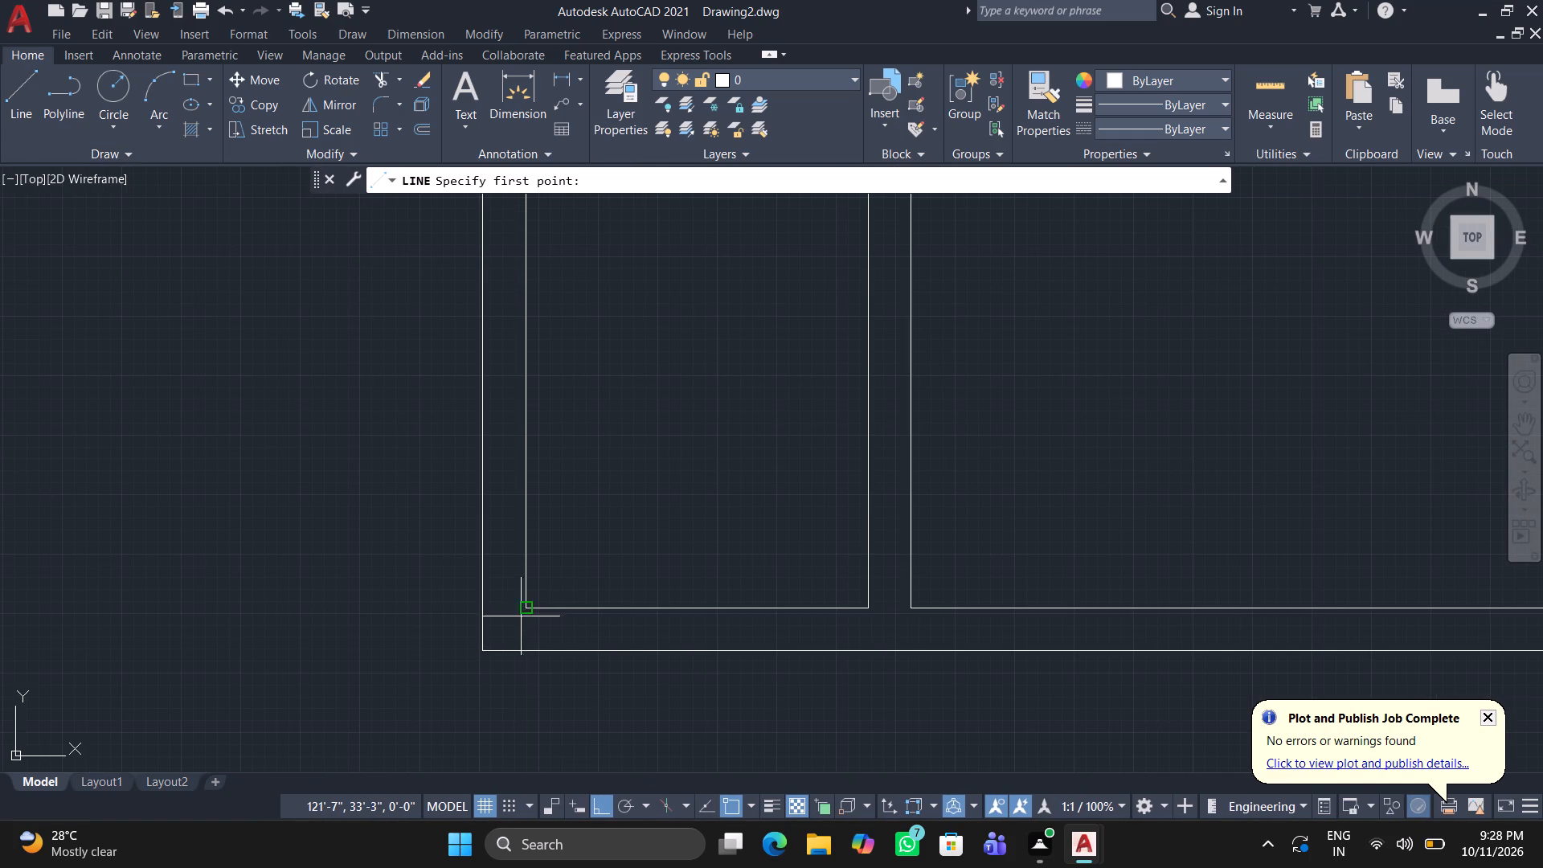
pyautogui.moveTo(531, 608); pyautogui.dragTo(539, 616)
pyautogui.click(530, 655)
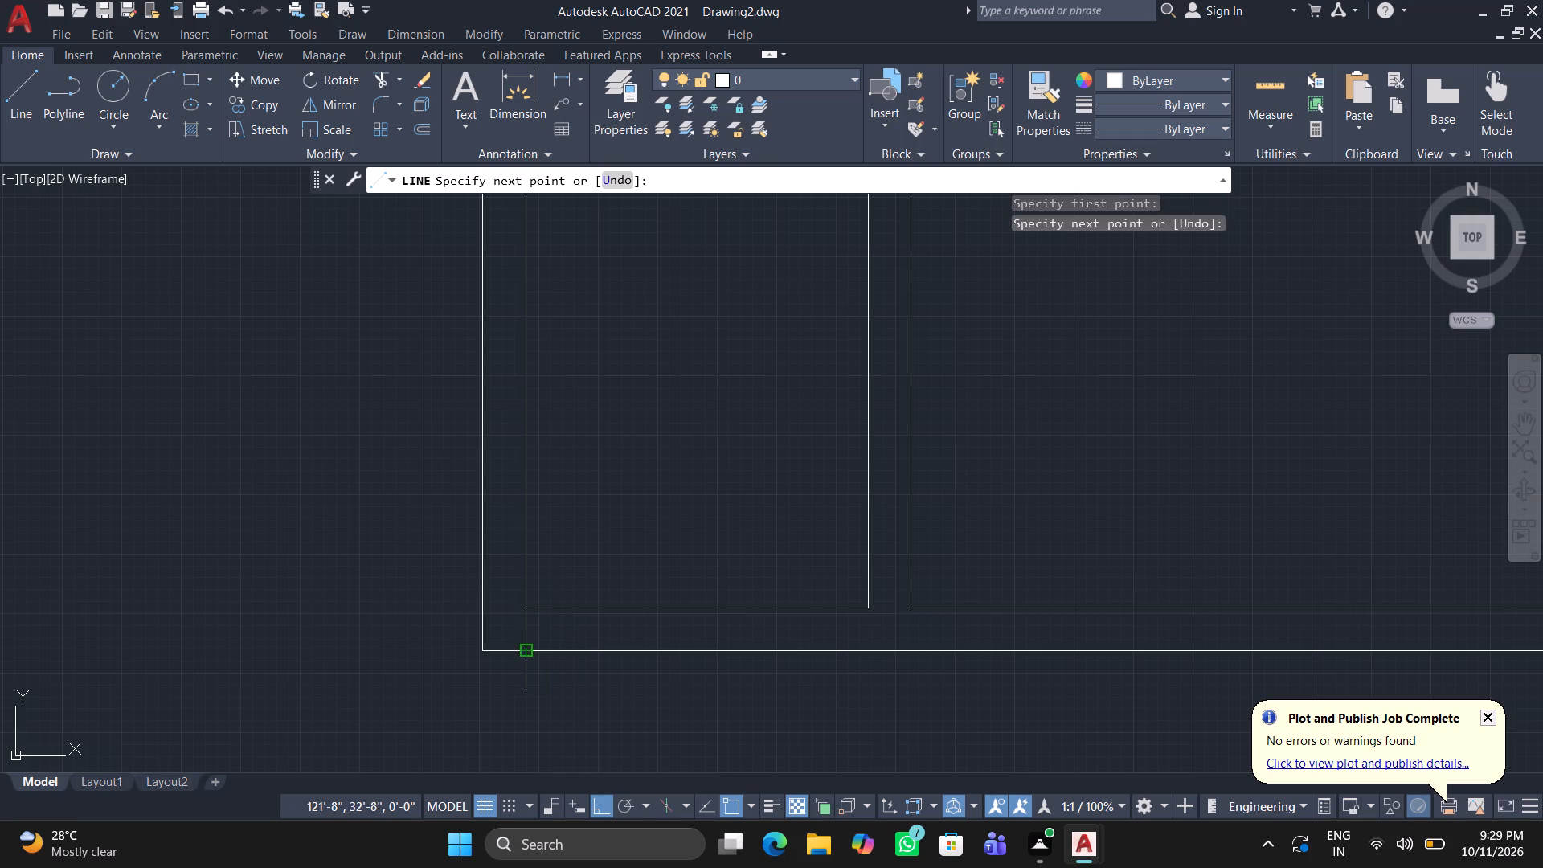
pyautogui.click(486, 653)
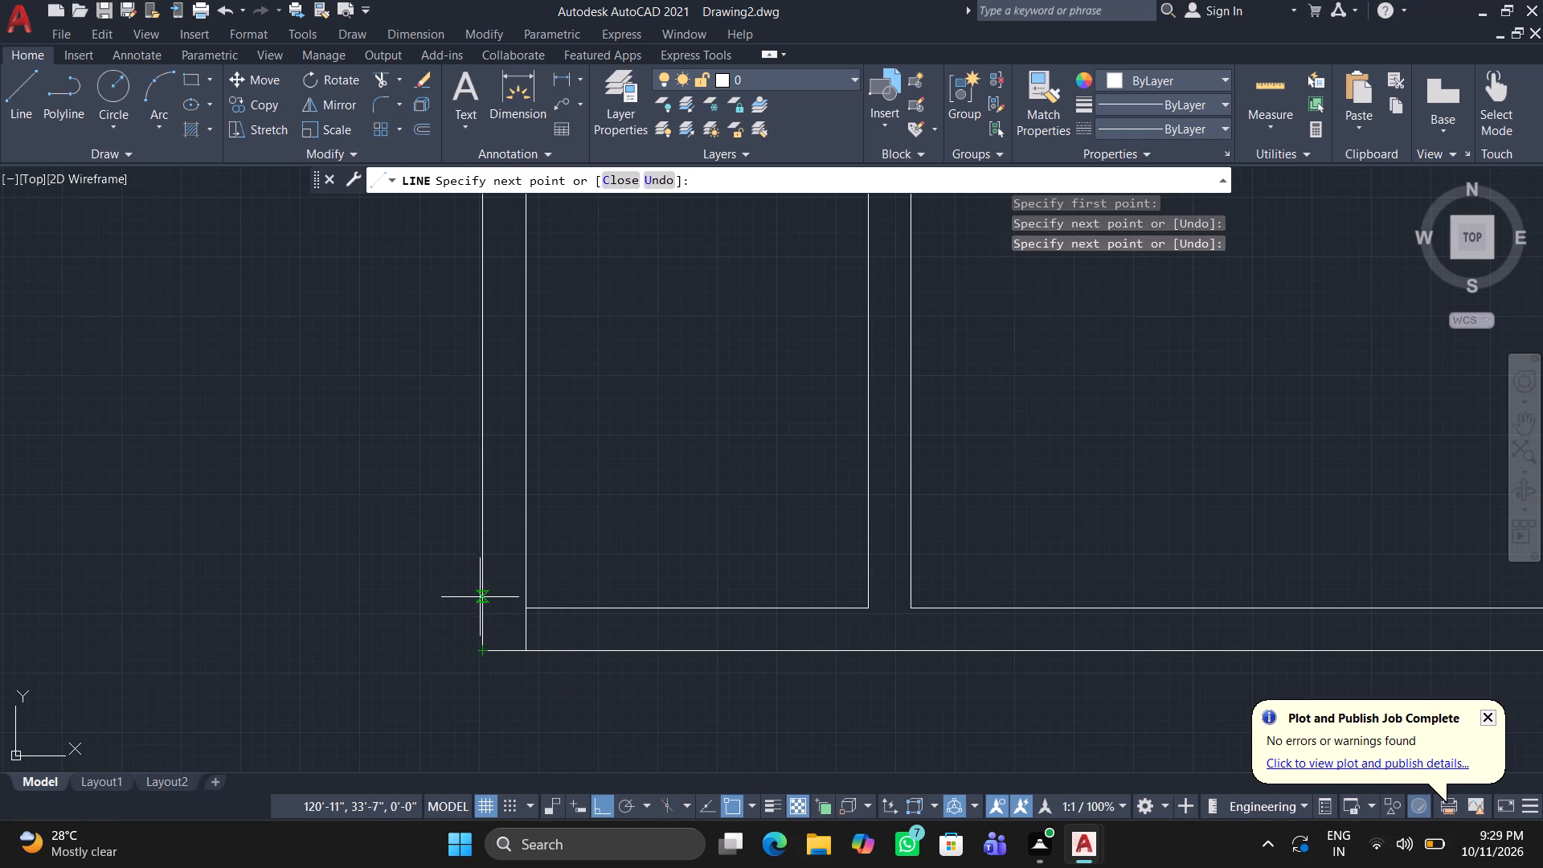
pyautogui.click(479, 572)
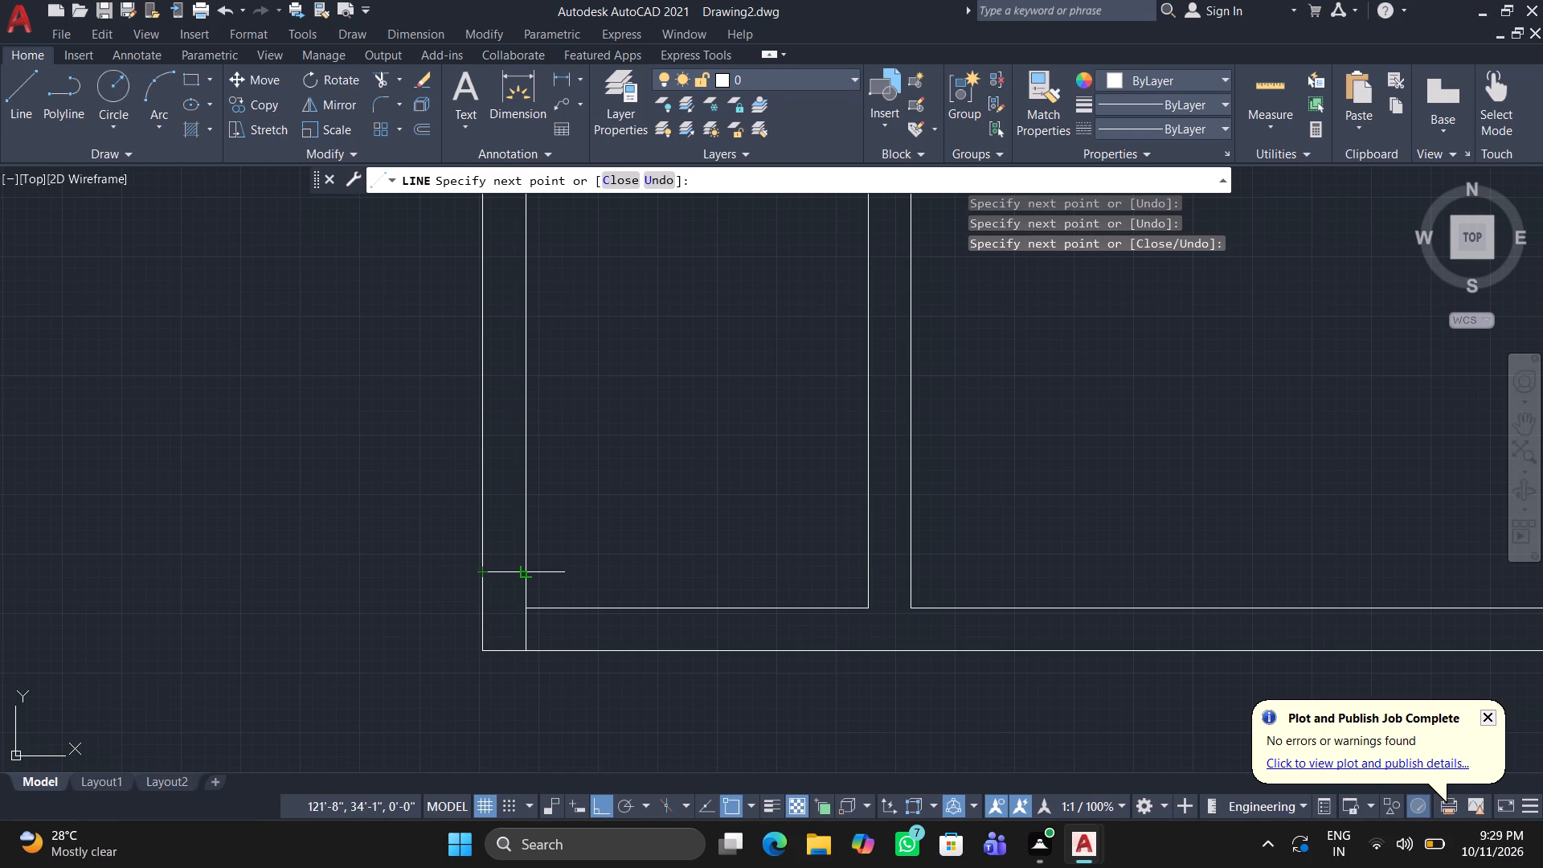
pyautogui.click(531, 570)
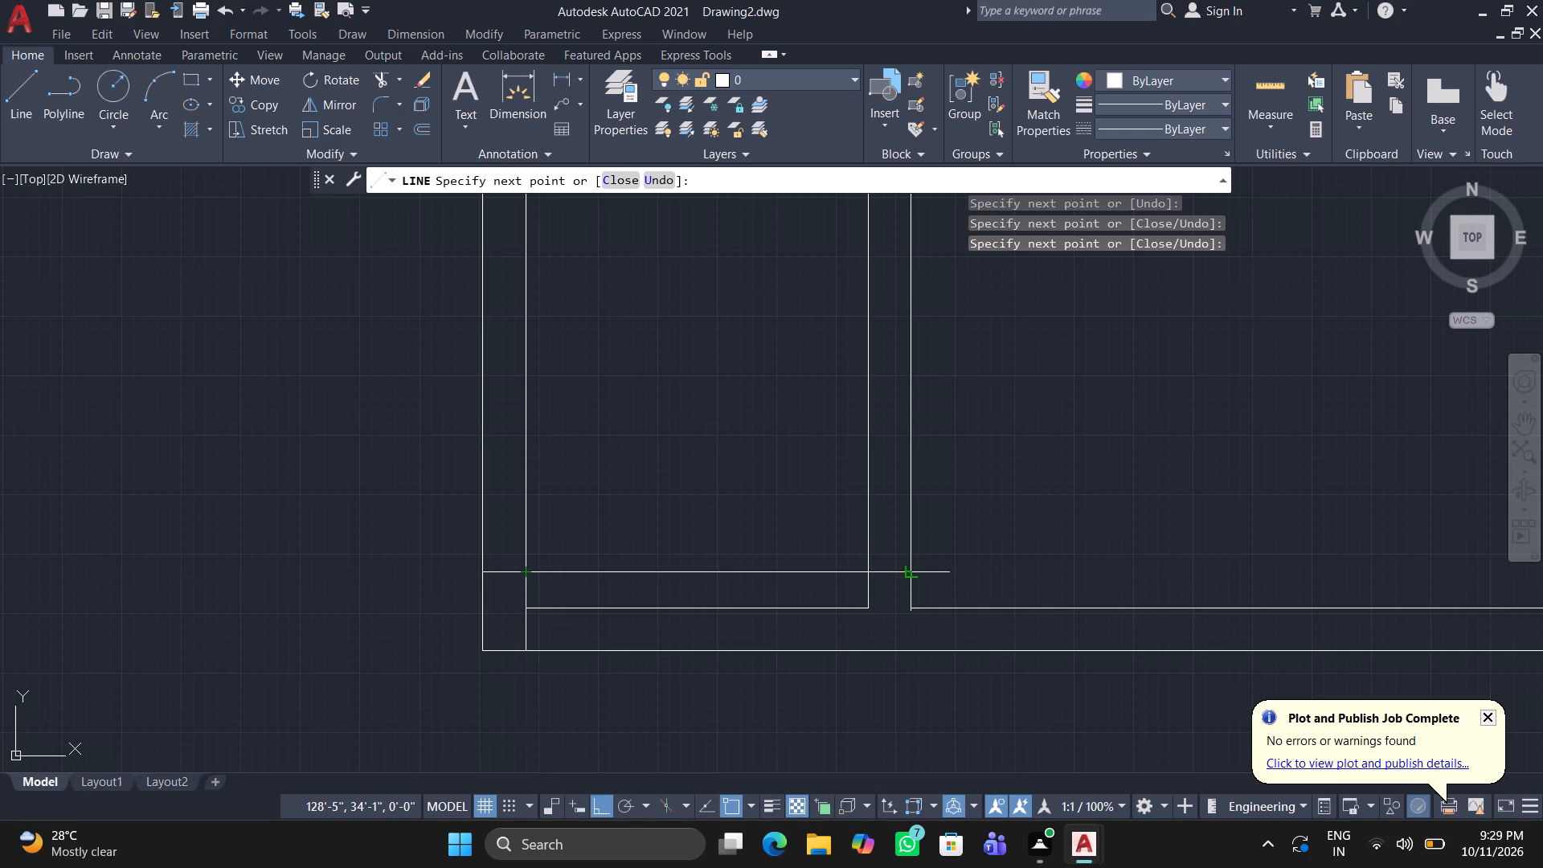
# Outline a matching column at the narrow room's lower-right wall junction, level with the first one's top, erasing the connecting line across the room.
pyautogui.click(916, 575)
pyautogui.click(870, 575)
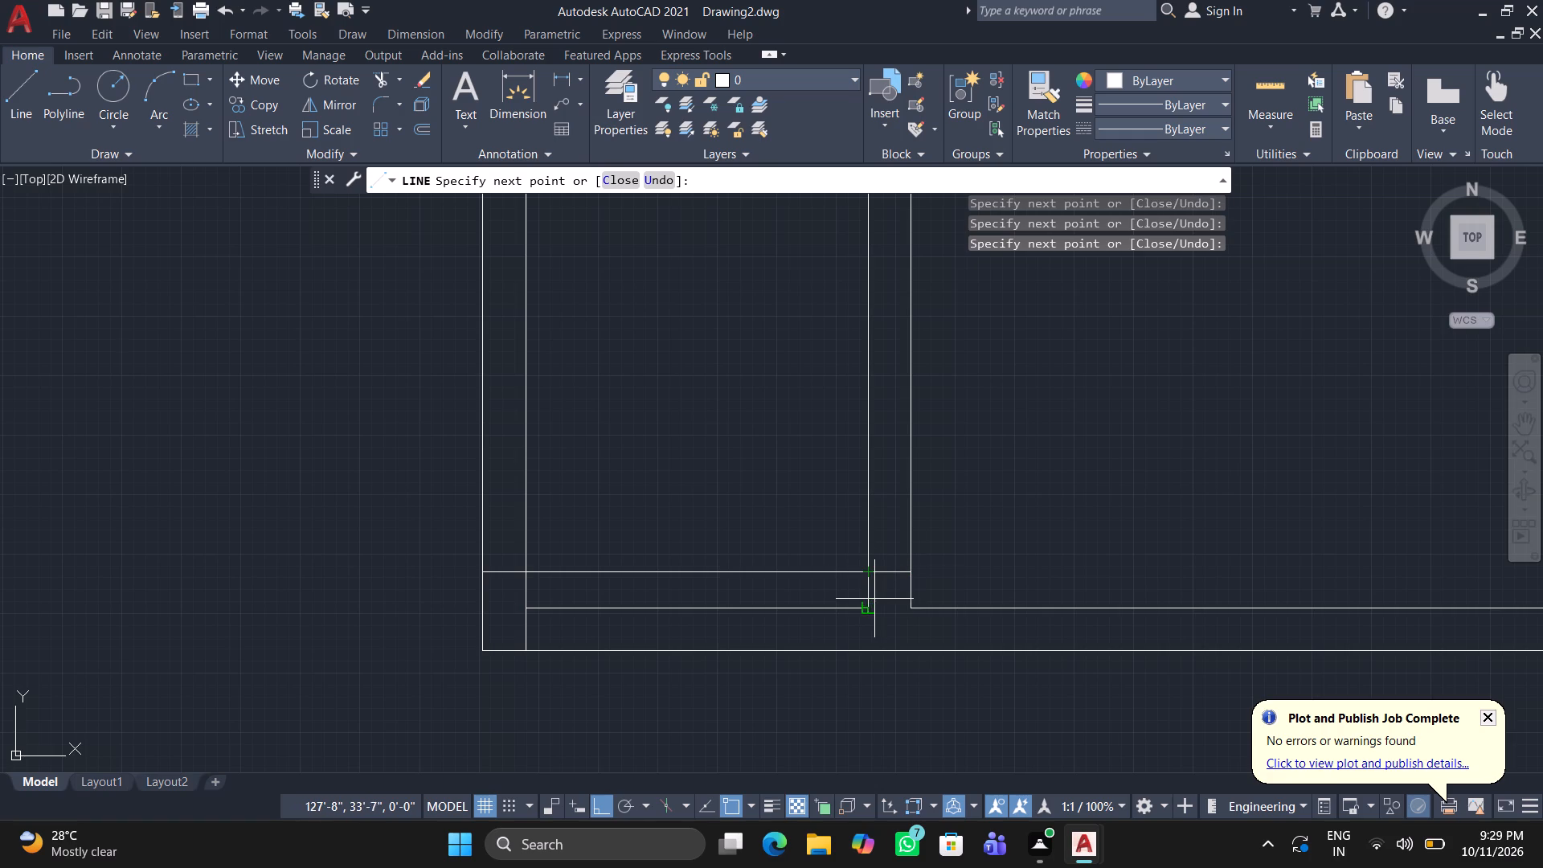
pyautogui.click(868, 649)
pyautogui.press('Return')
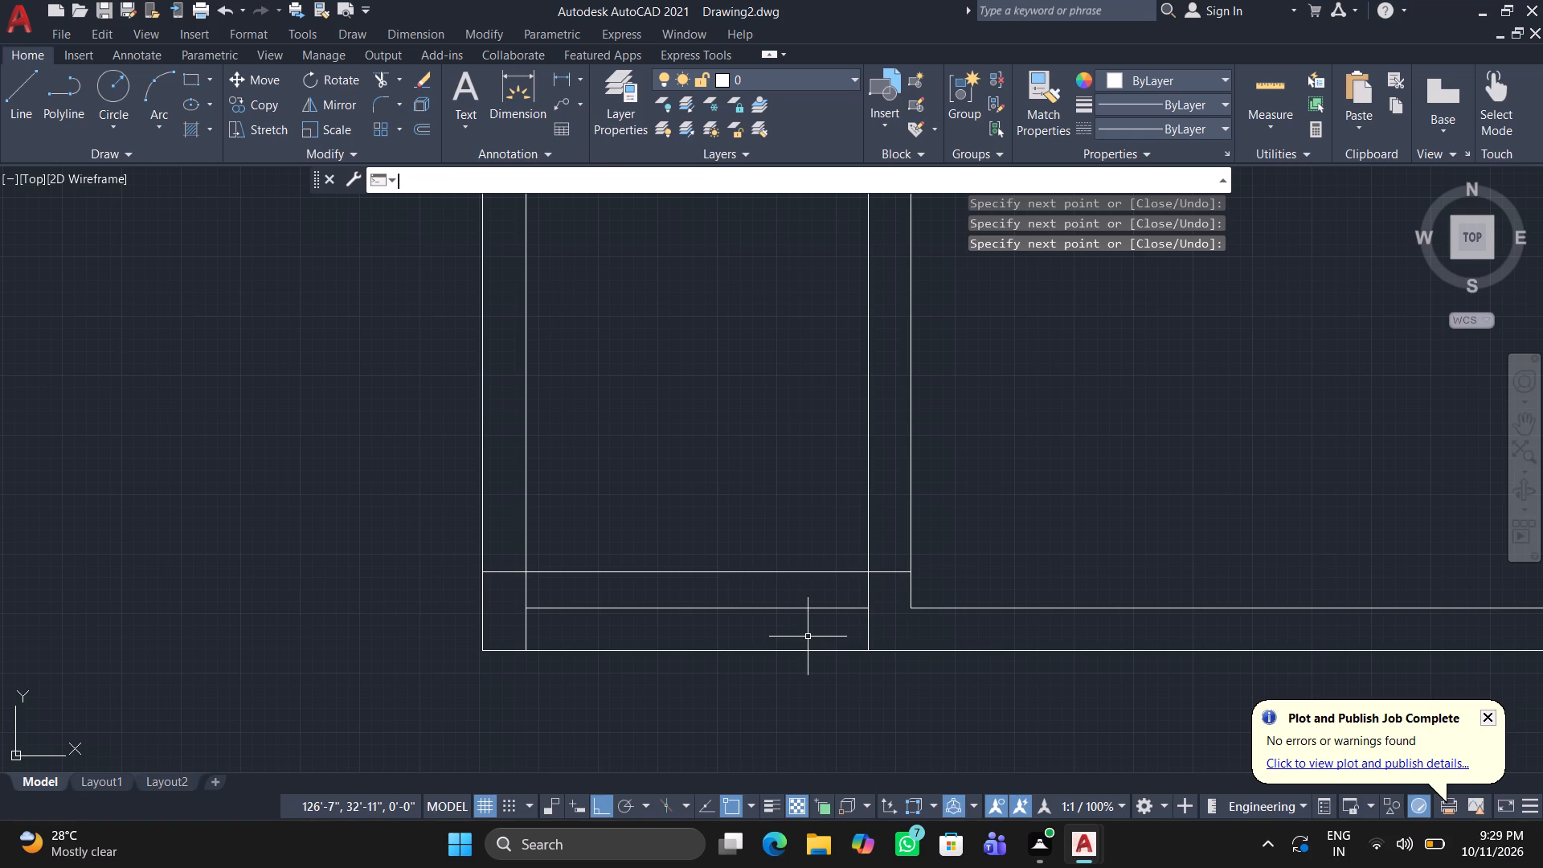
pyautogui.click(811, 574)
pyautogui.press('Delete')
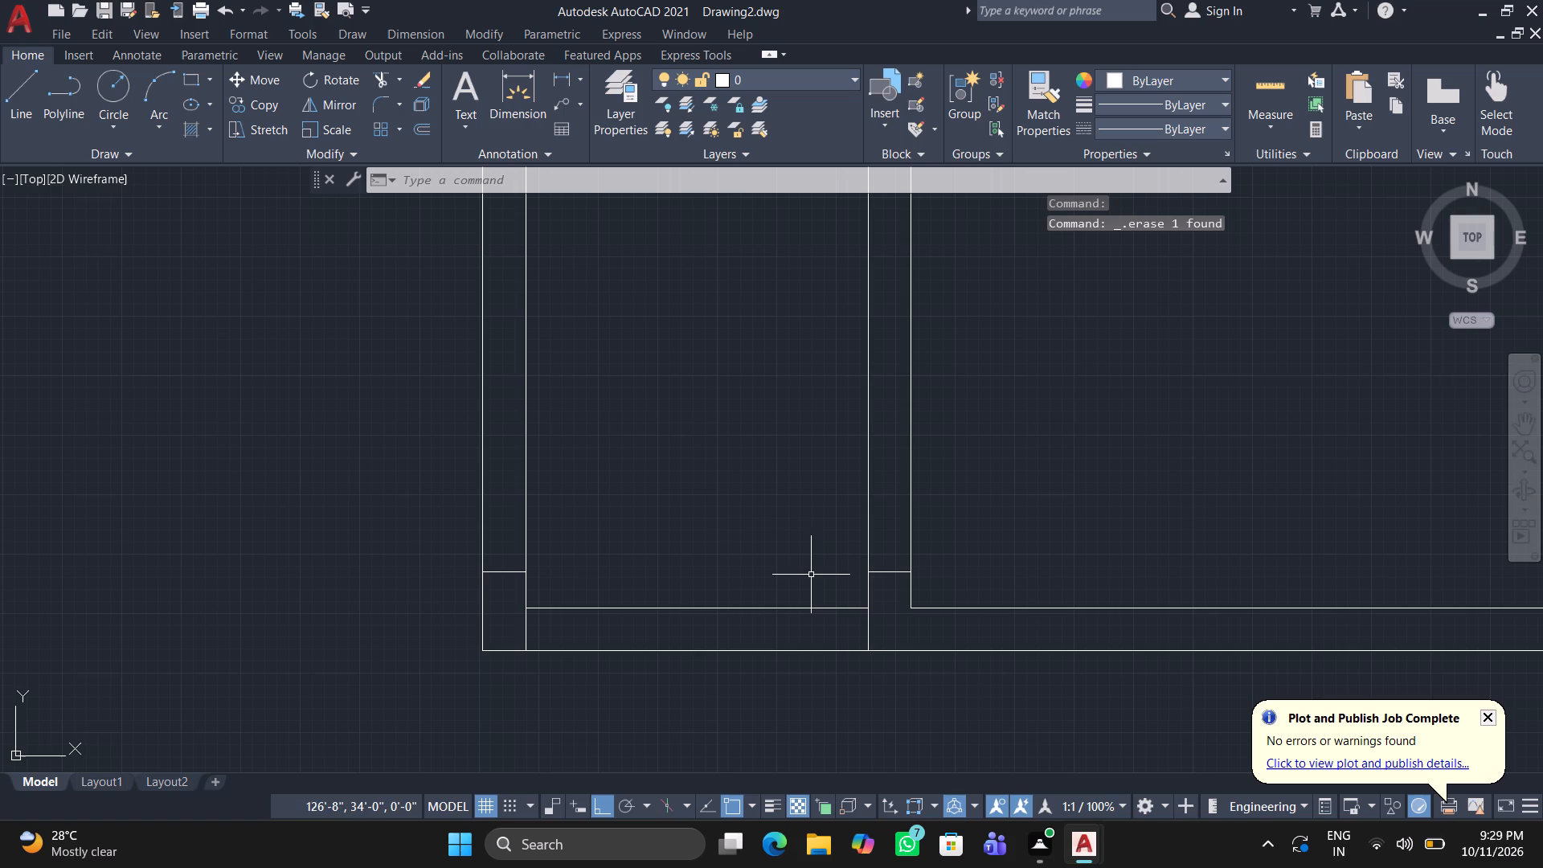
pyautogui.click(27, 77)
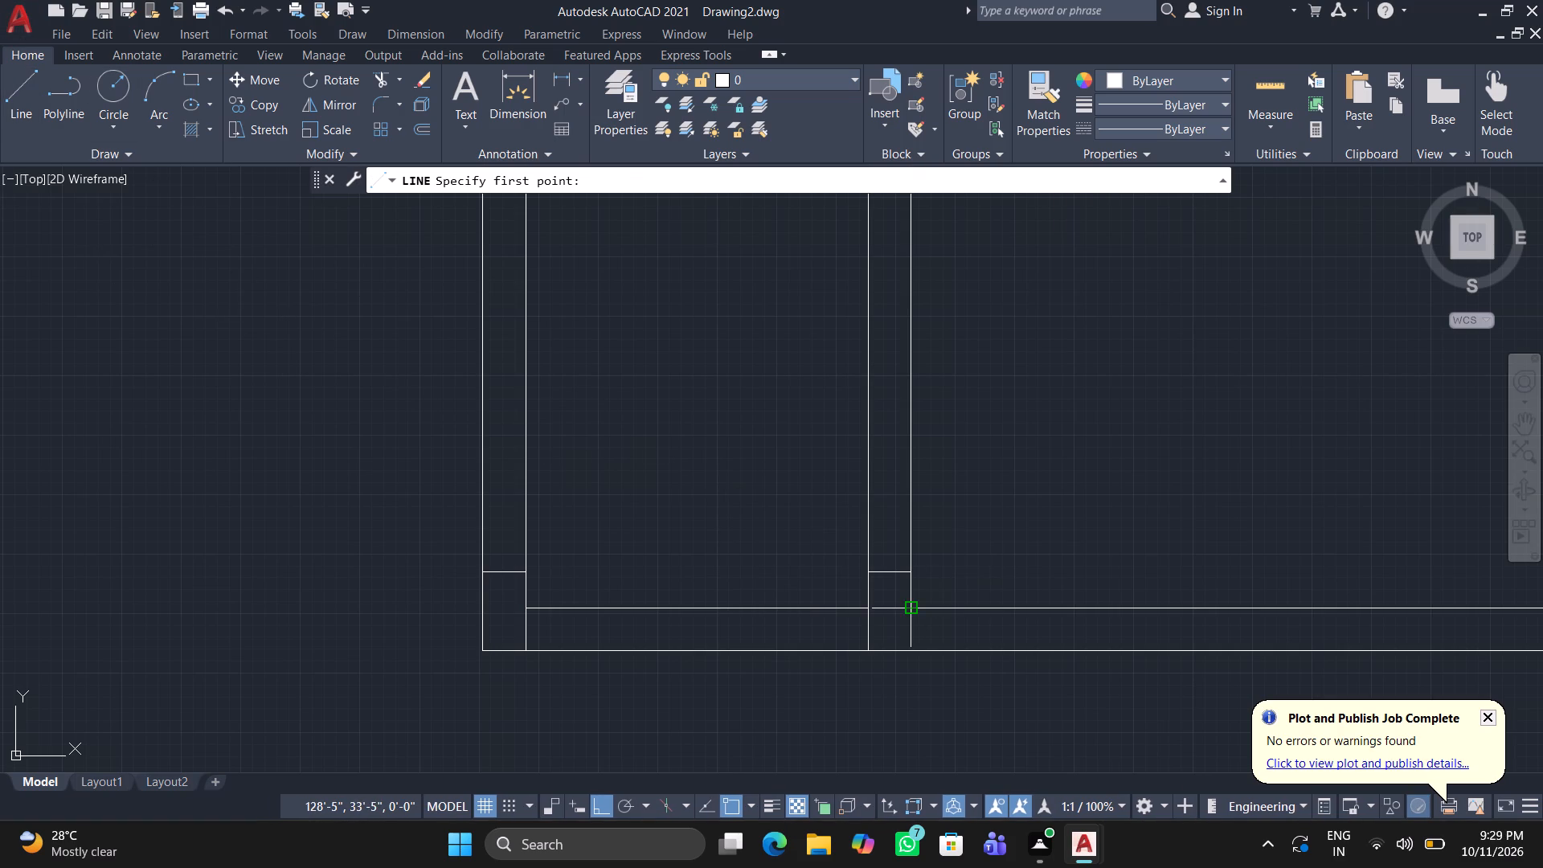
pyautogui.click(910, 601)
pyautogui.click(905, 651)
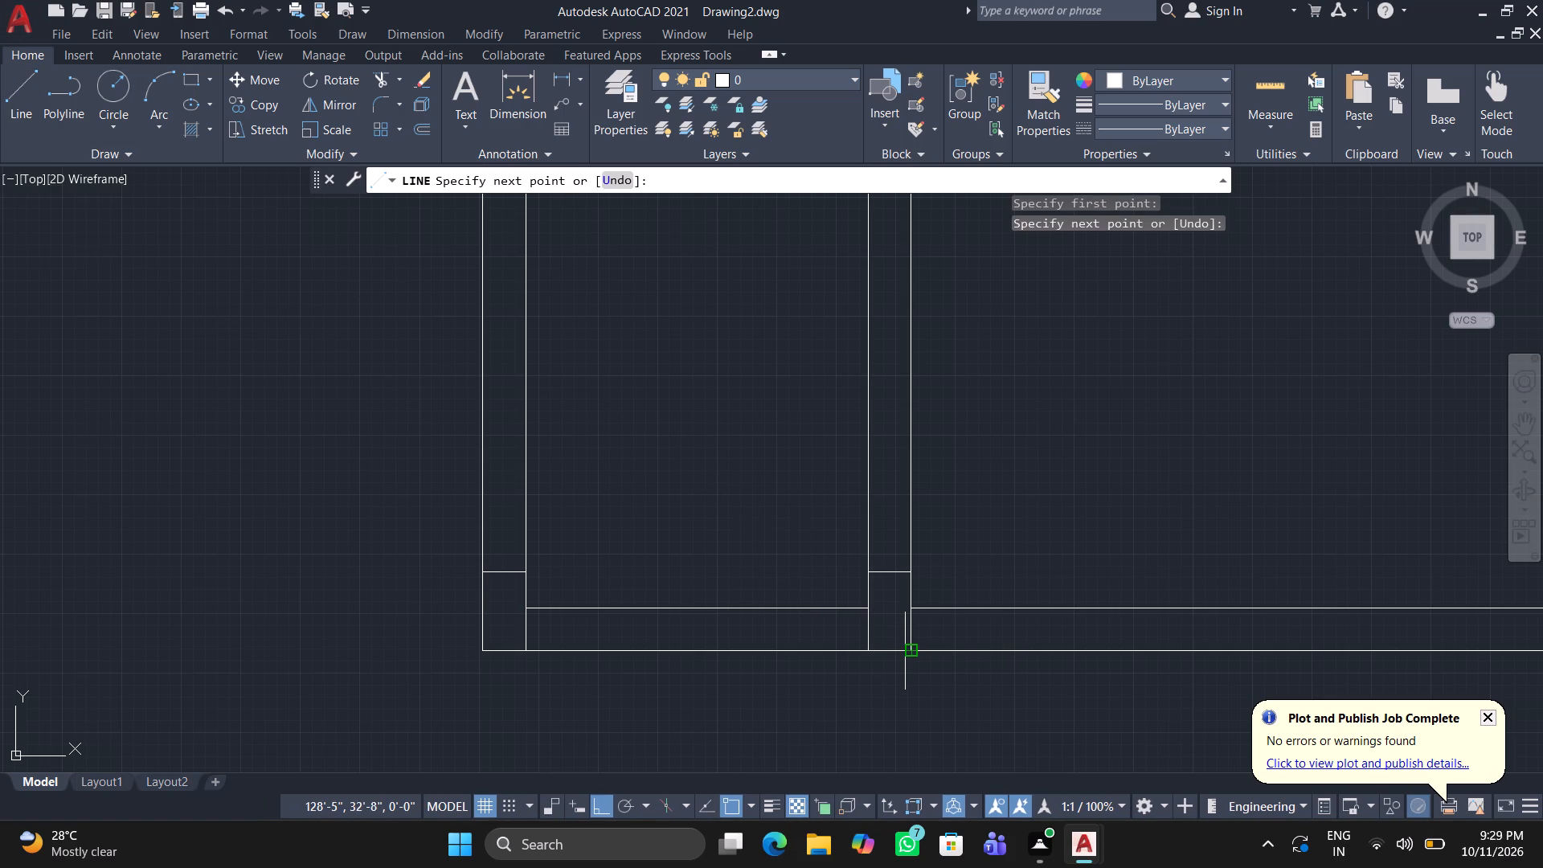
pyautogui.press('Return')
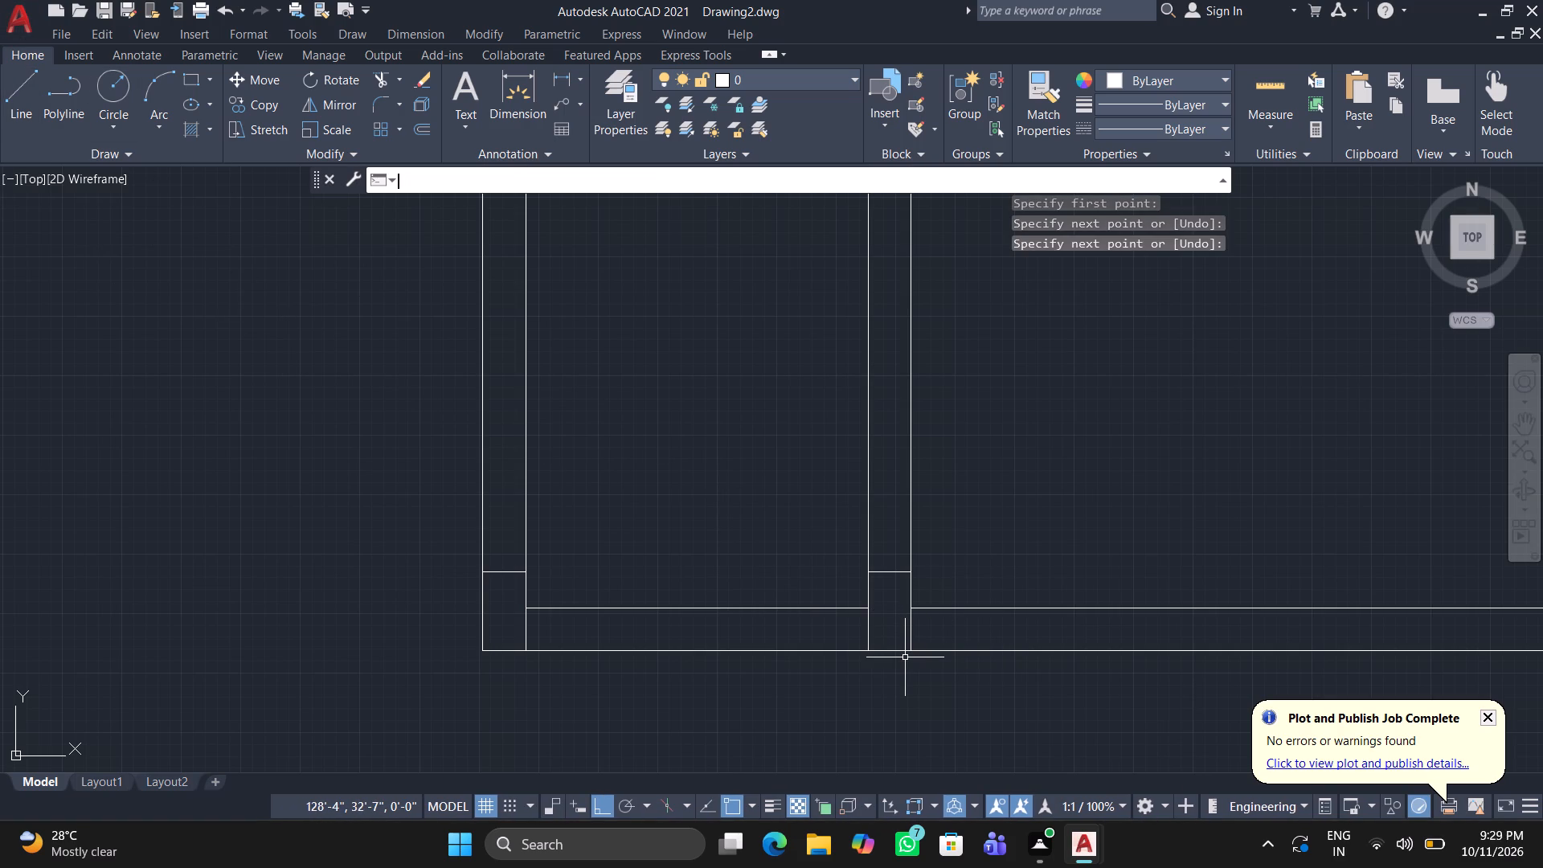
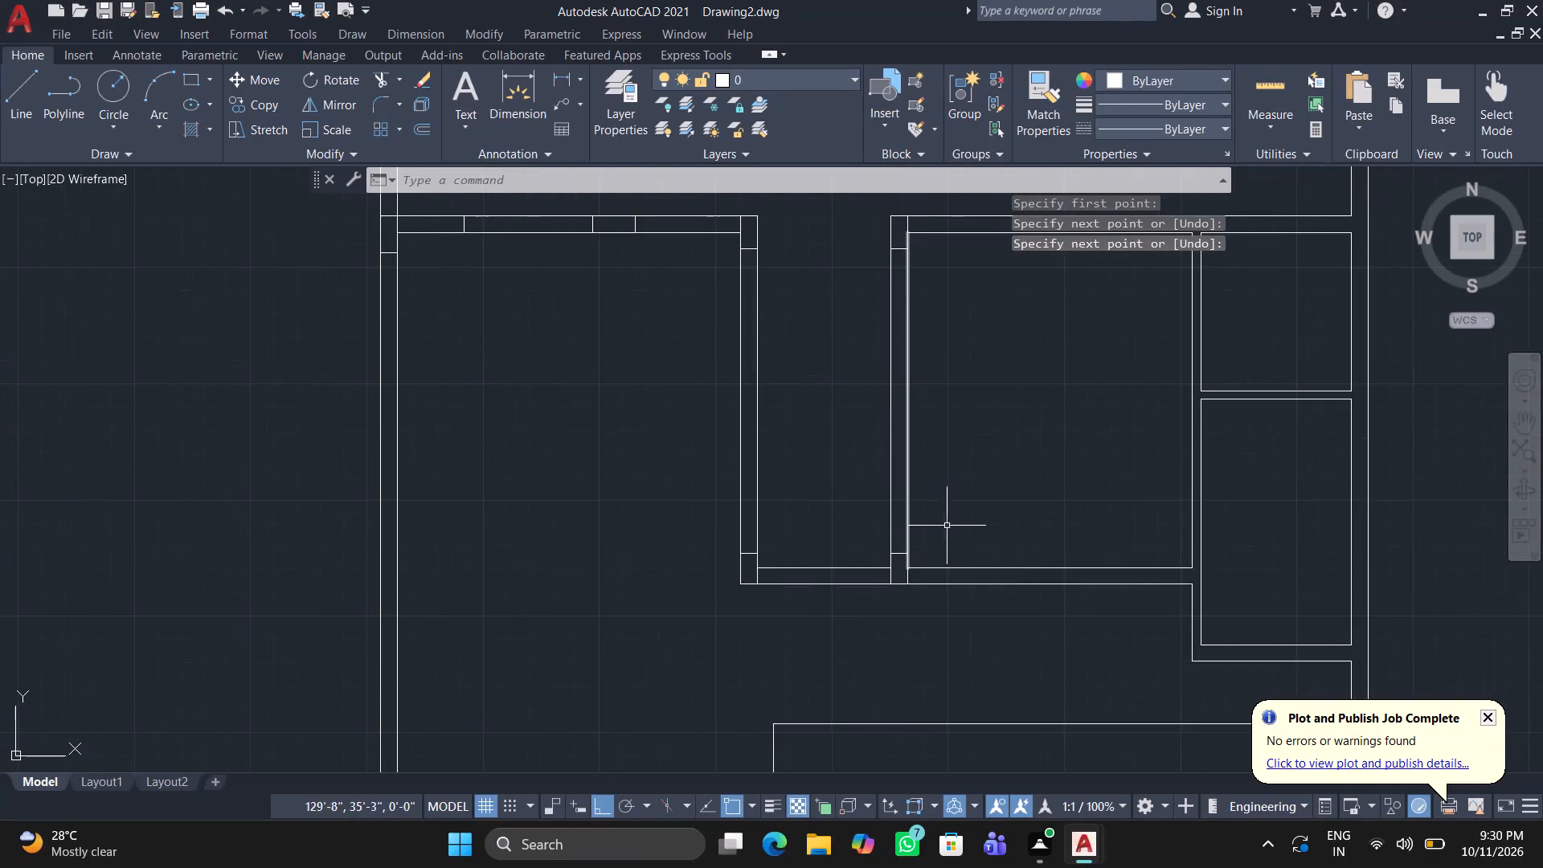
# Draw two lines across the narrow room's bottom wall between its two columns, about 3'-3" apart, the first about 9" from the left column.
pyautogui.scroll(-1, 960, 522)
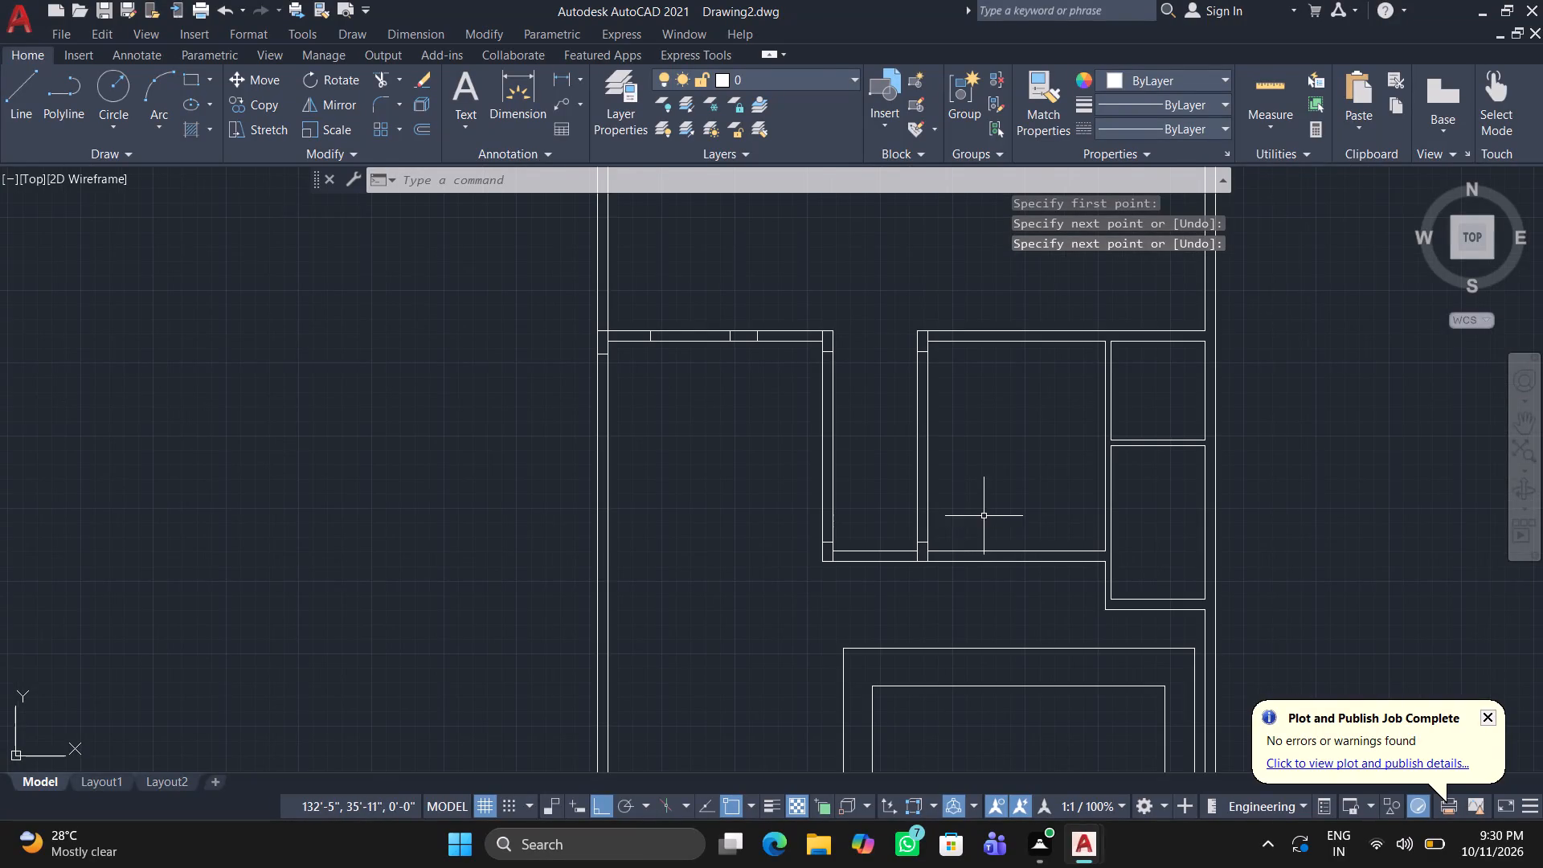
pyautogui.moveTo(950, 522); pyautogui.dragTo(685, 574, button='middle')
pyautogui.scroll(1, 792, 644)
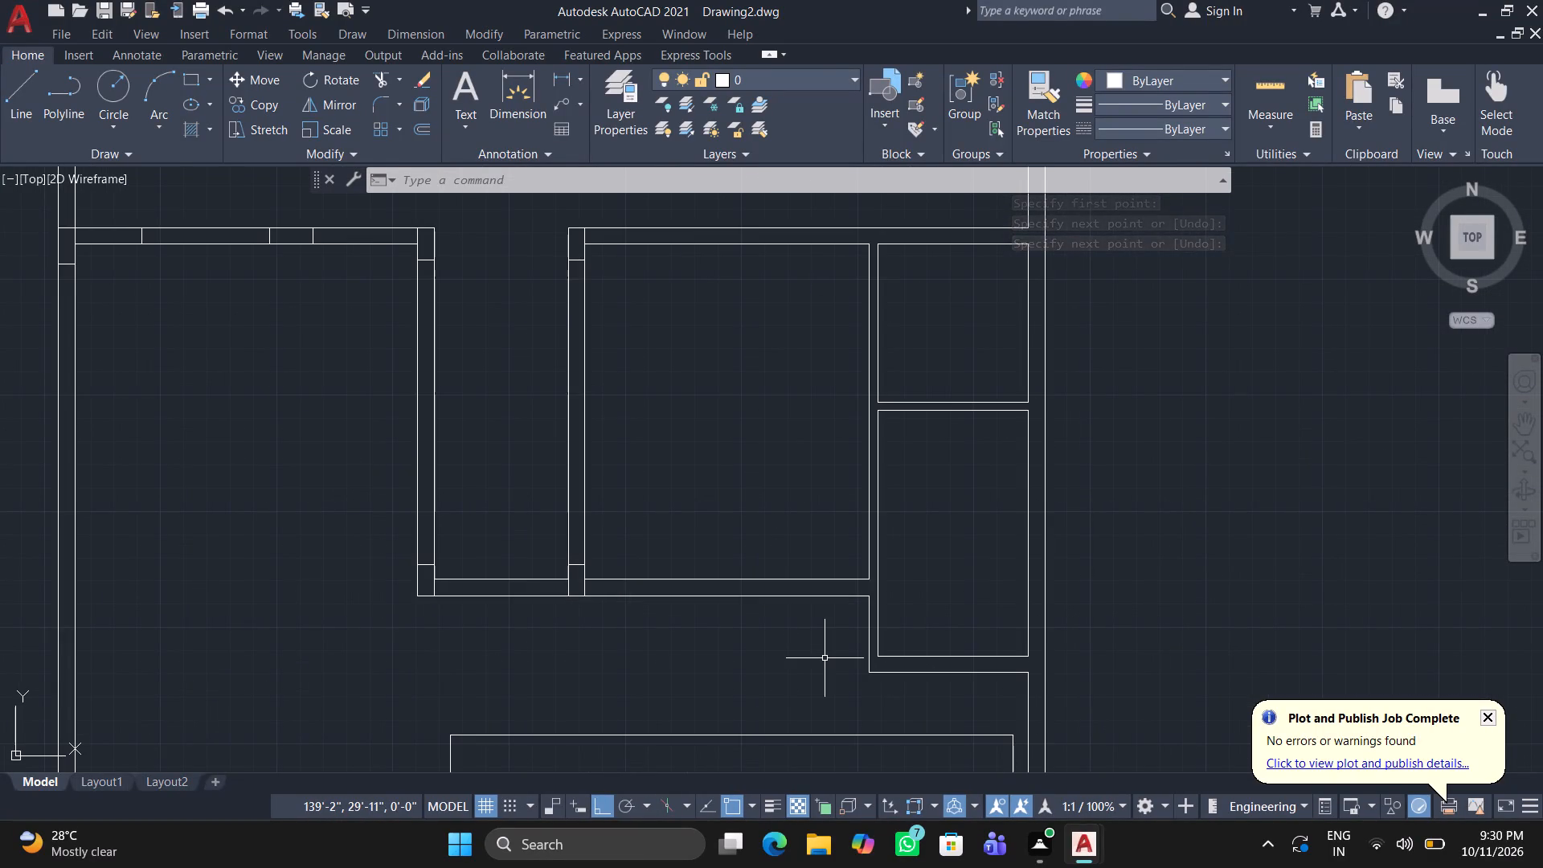
pyautogui.scroll(1, 825, 658)
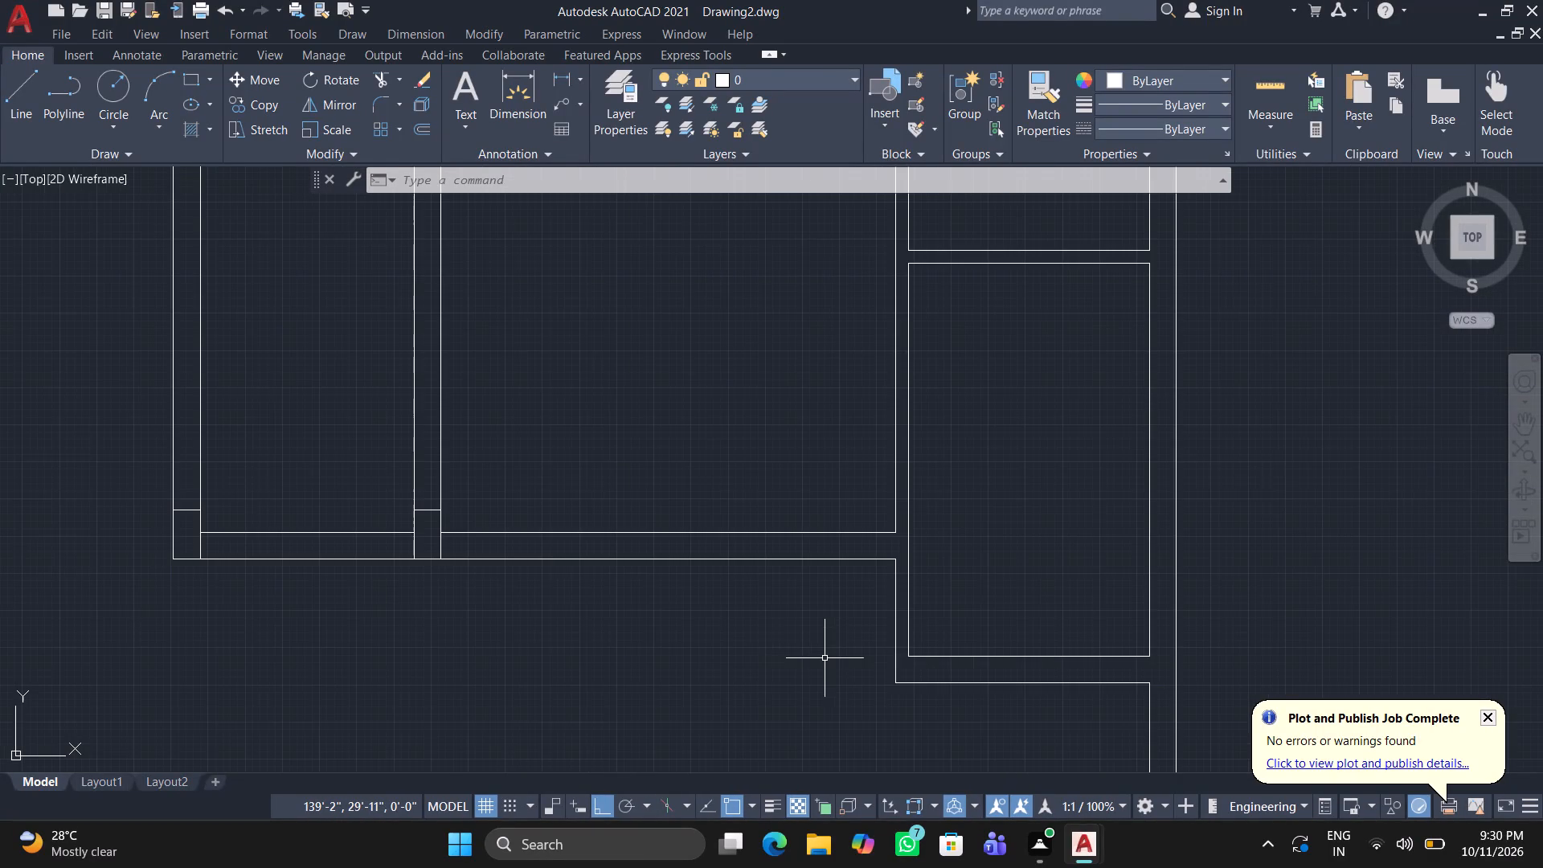
pyautogui.scroll(-1, 783, 651)
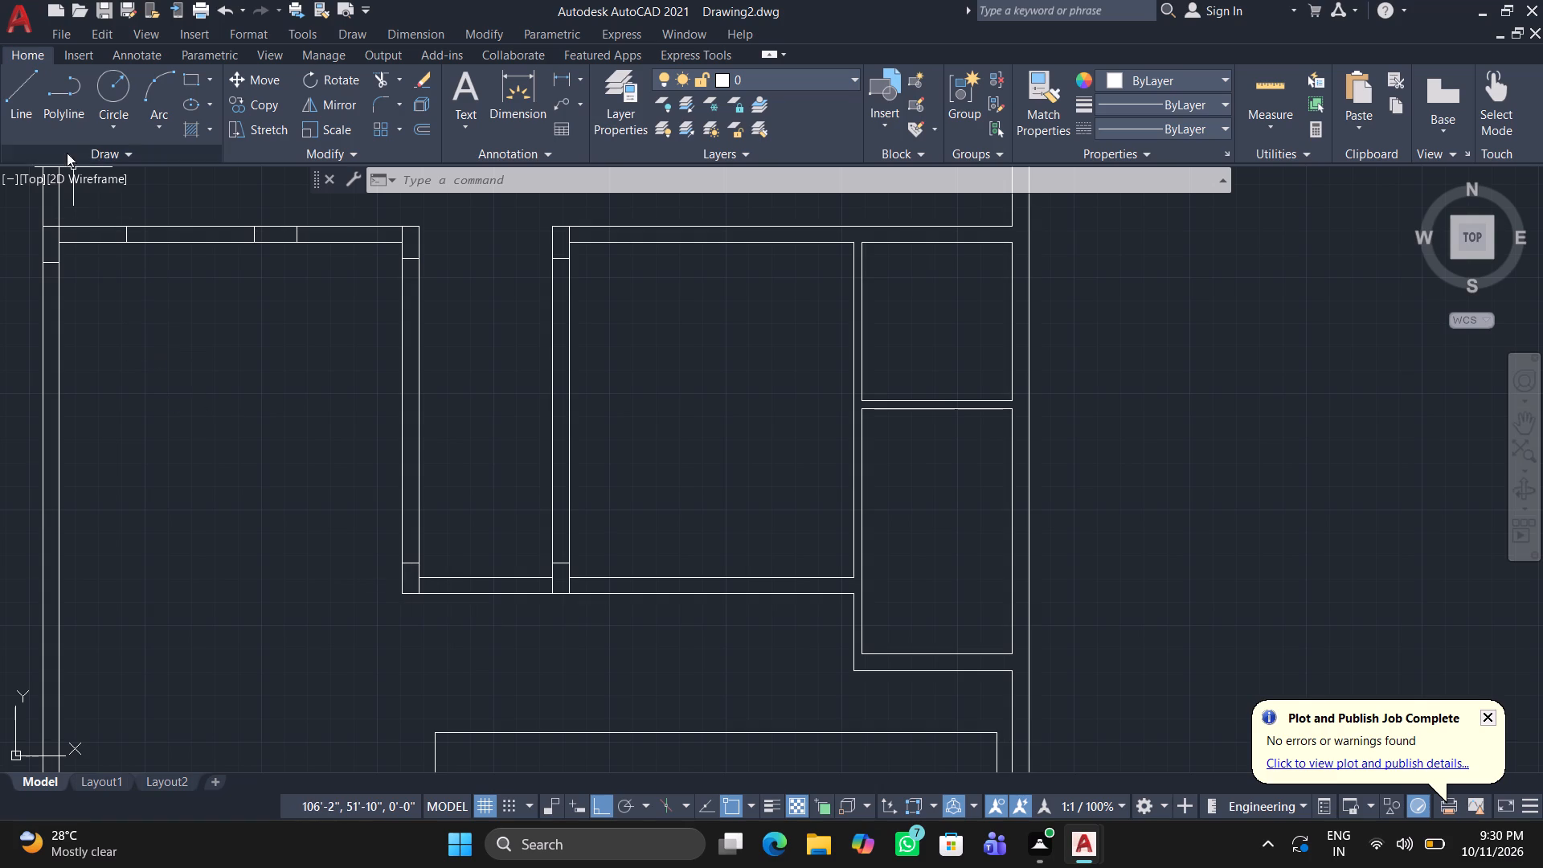
pyautogui.click(15, 86)
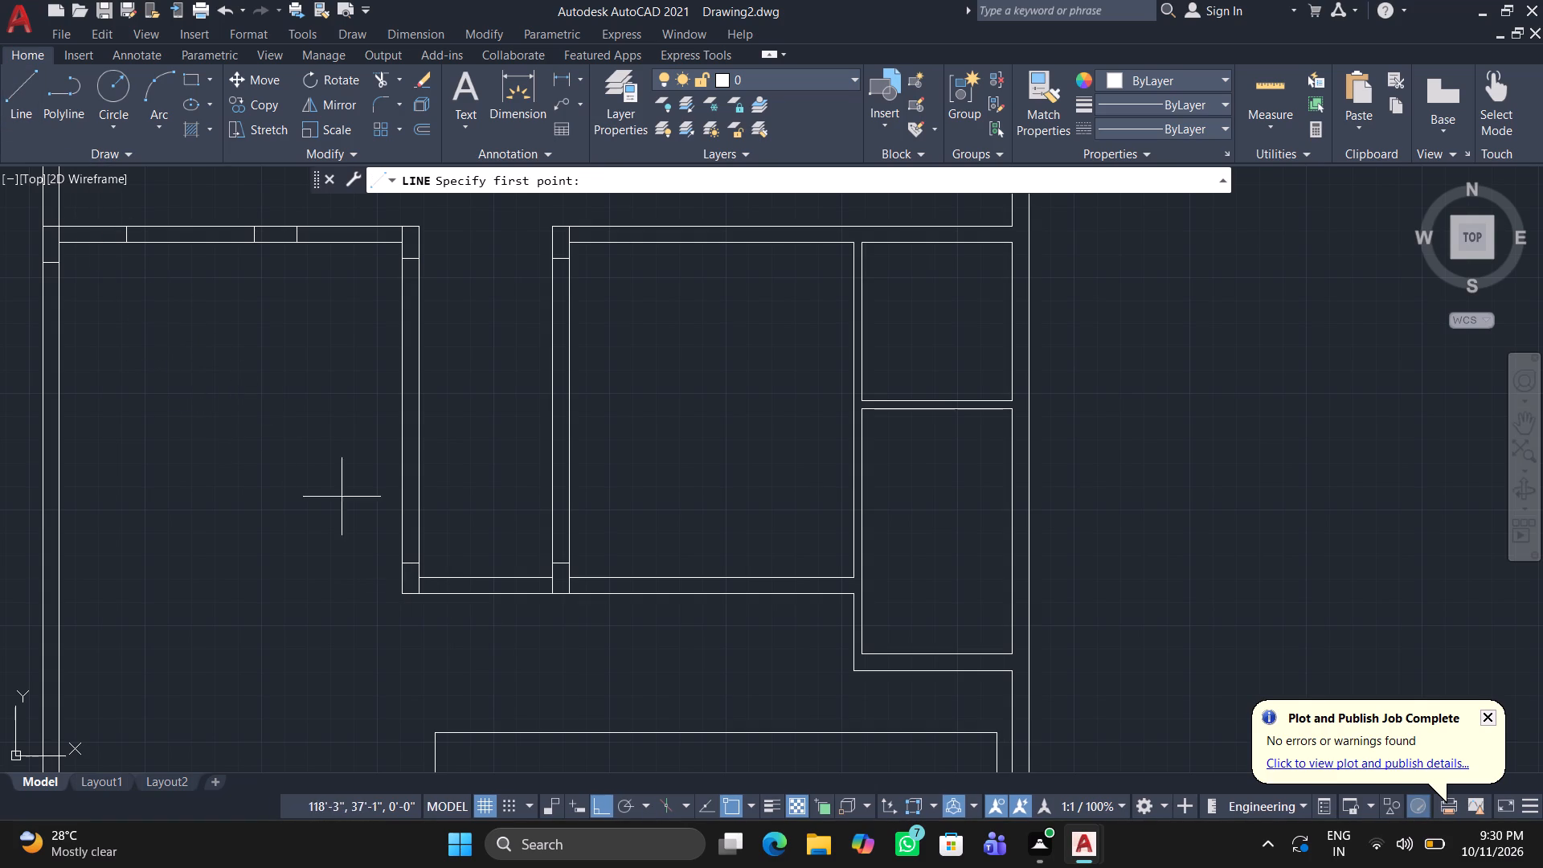
pyautogui.scroll(2, 432, 623)
pyautogui.scroll(-1, 432, 623)
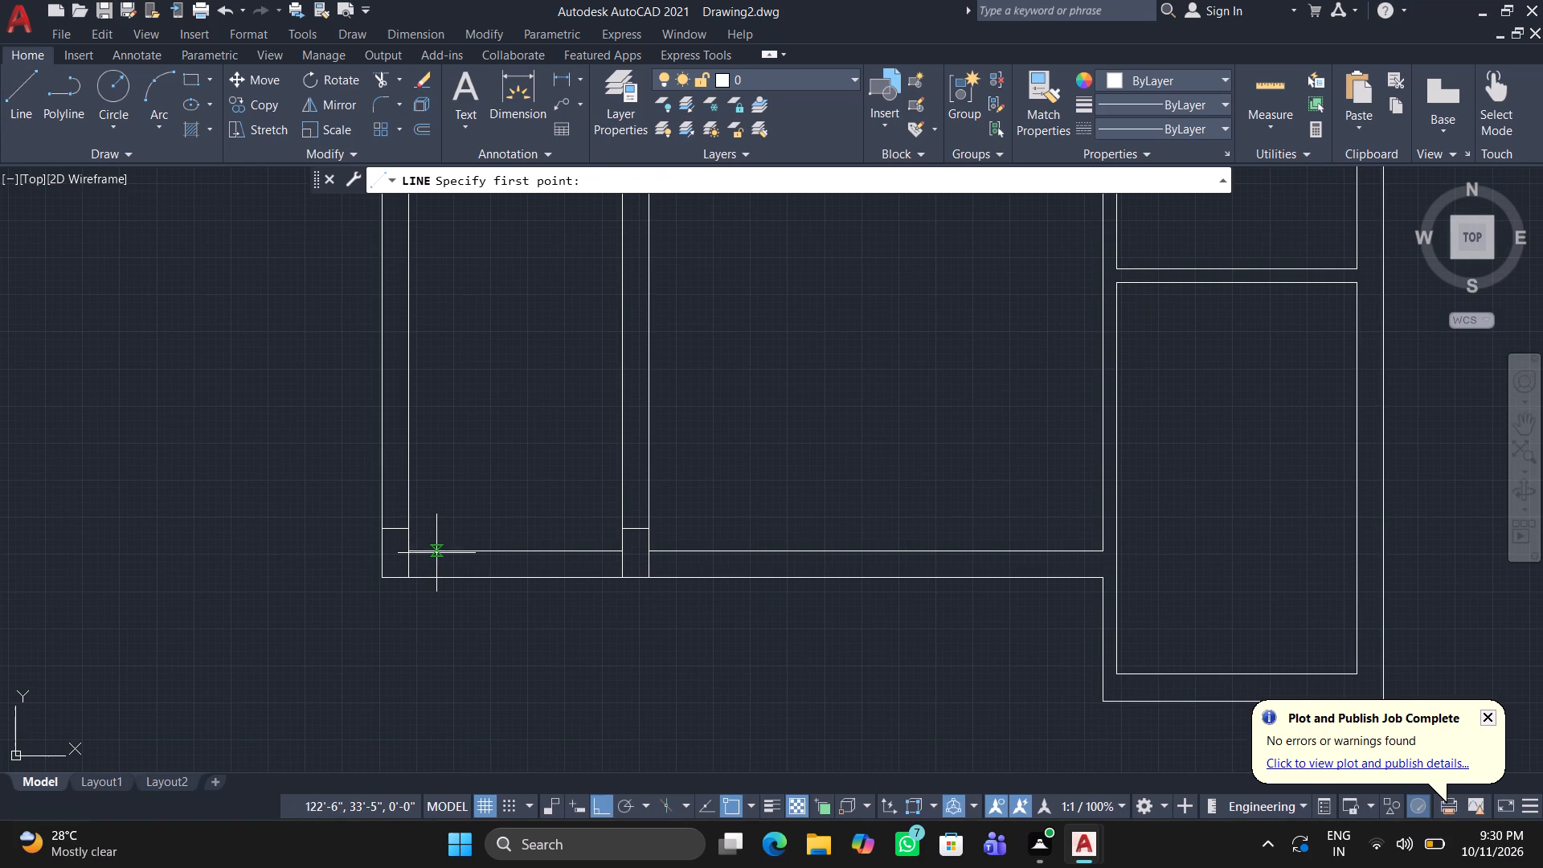
pyautogui.click(436, 554)
pyautogui.click(442, 579)
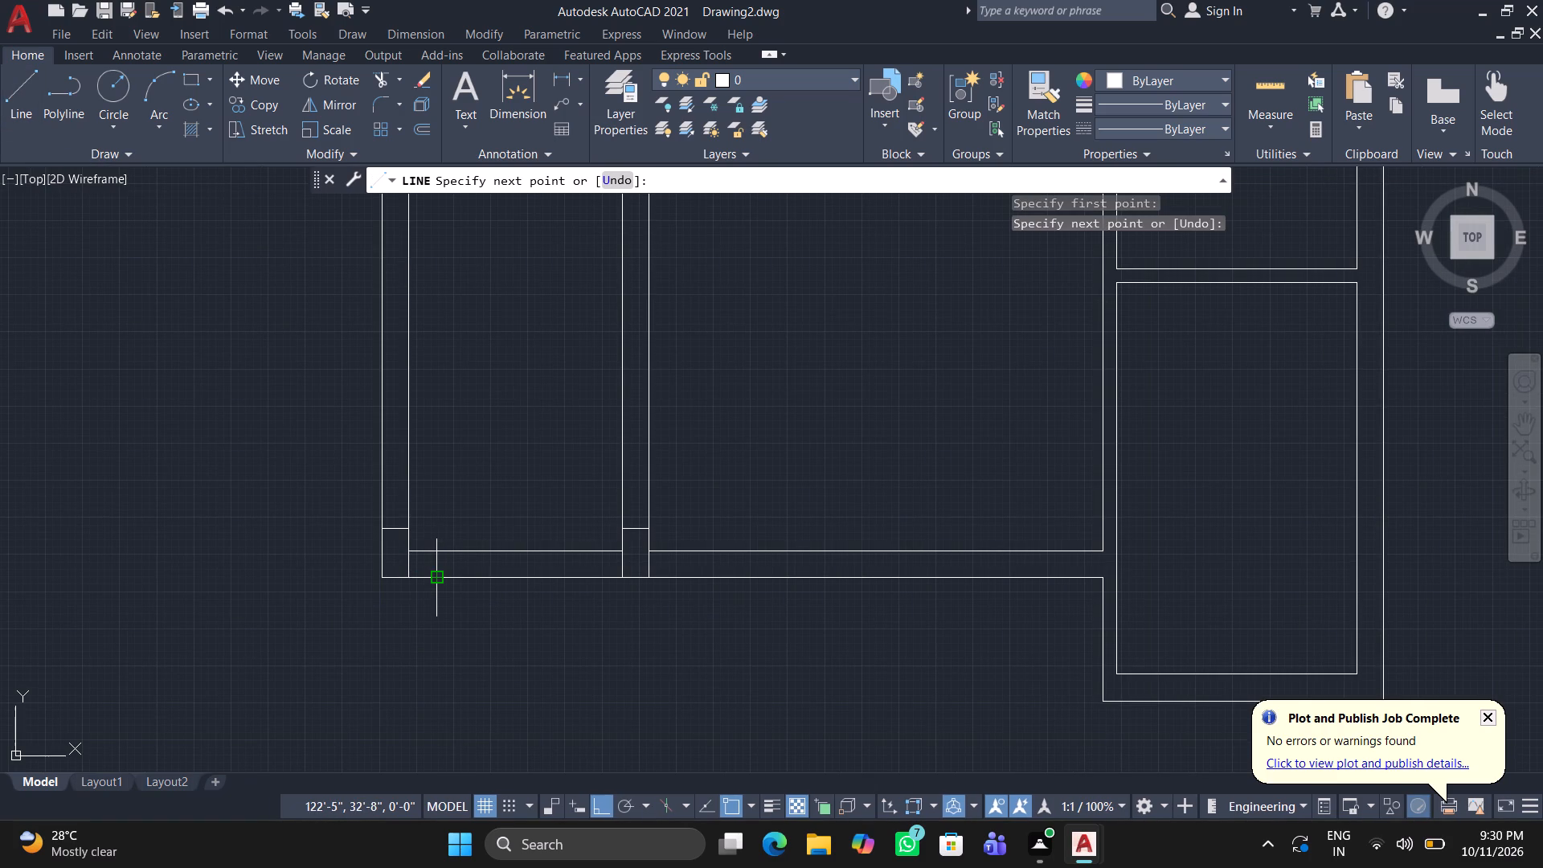
pyautogui.press('space')
pyautogui.press('space')
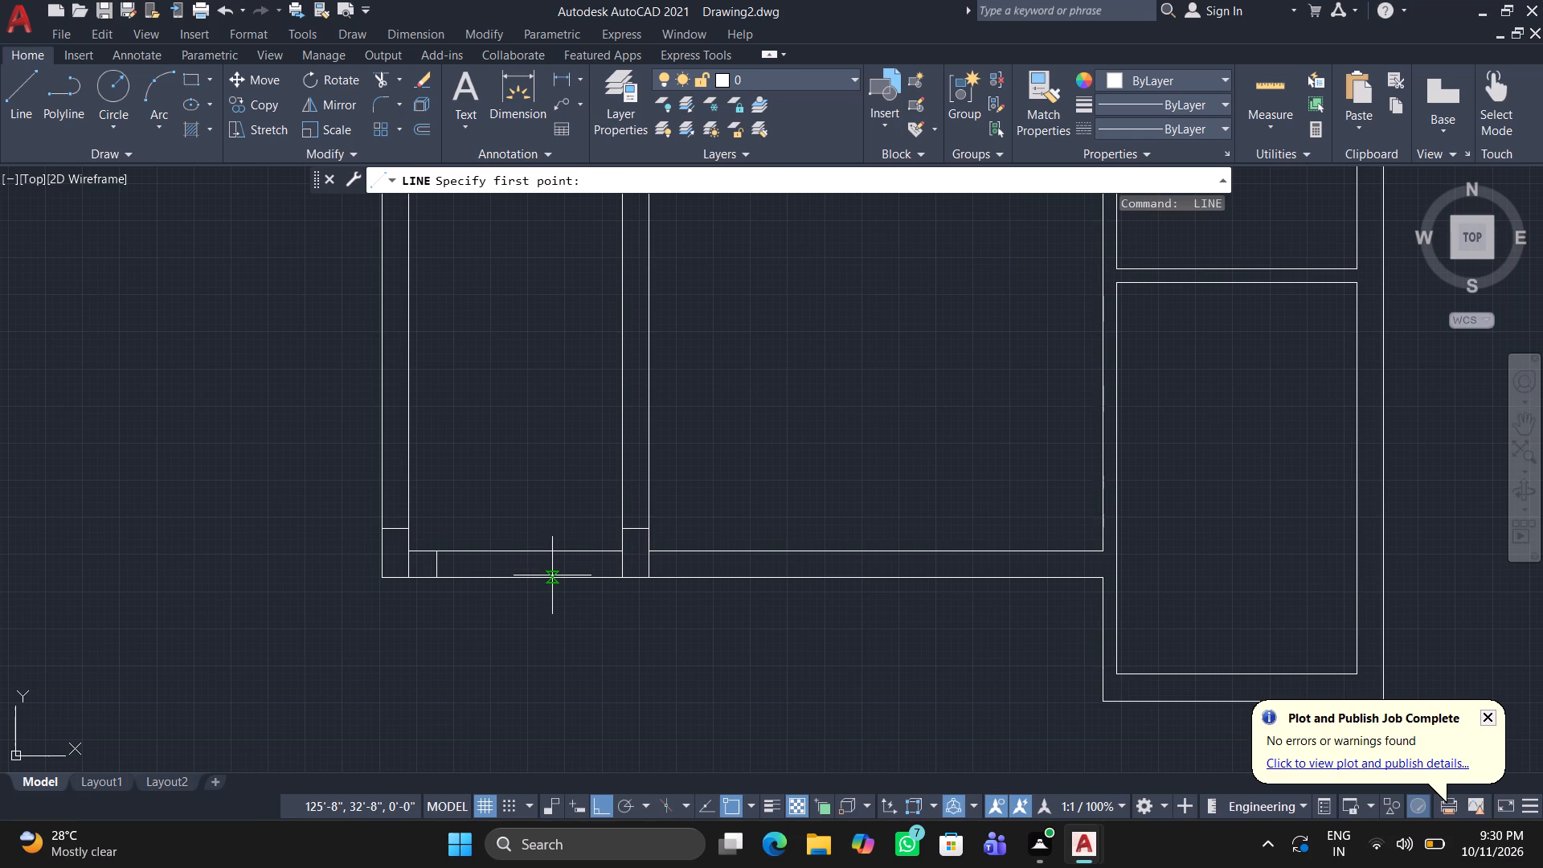
pyautogui.click(551, 579)
pyautogui.click(544, 551)
pyautogui.press('space')
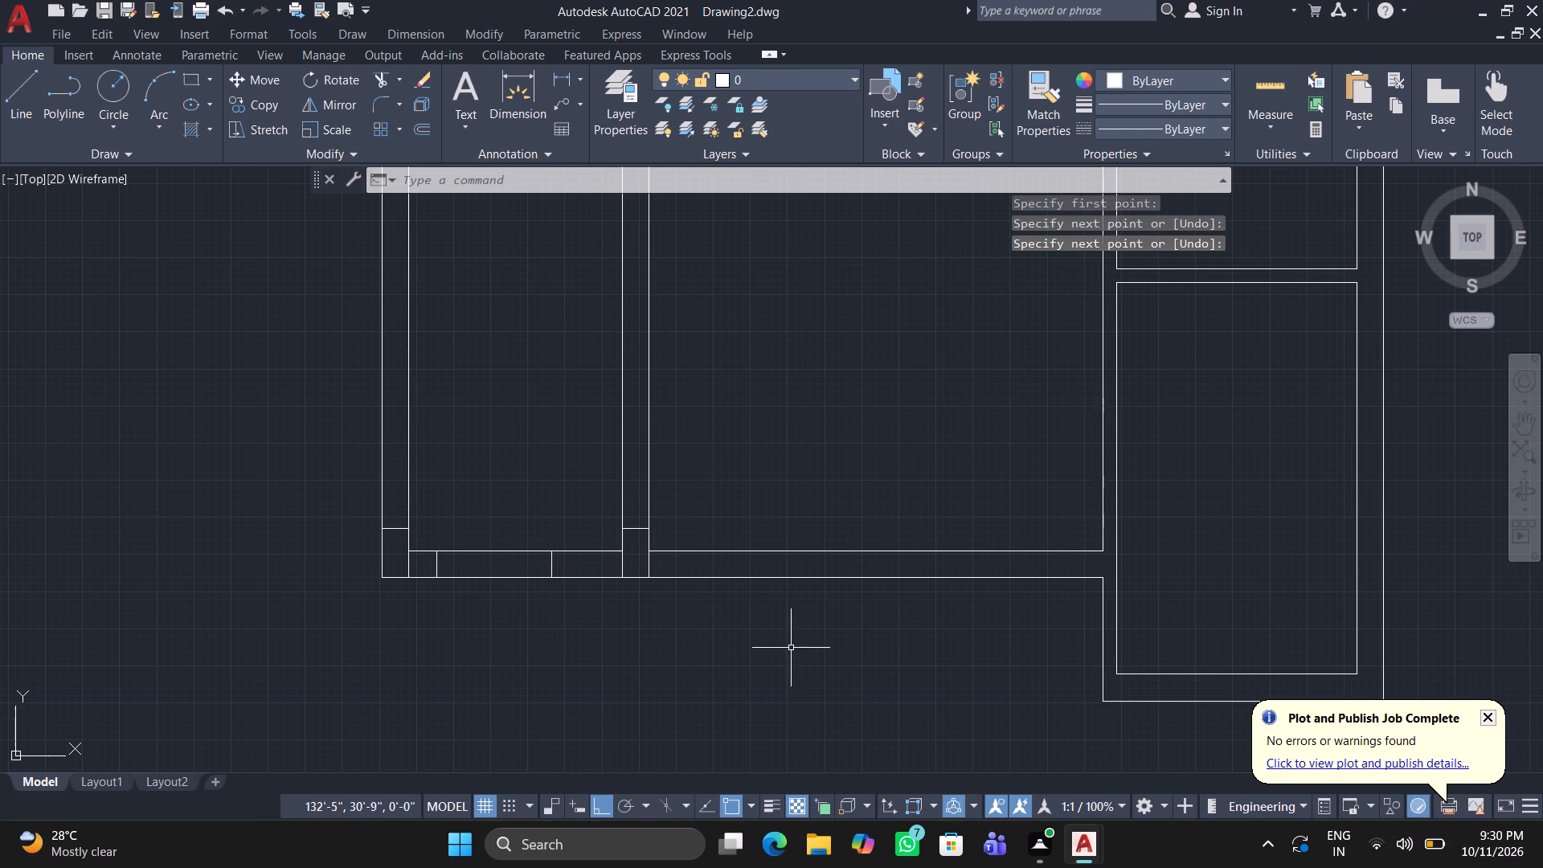
# Draw two lines across the bottom wall of the adjoining larger room, about 7'-10" apart.
pyautogui.press('space')
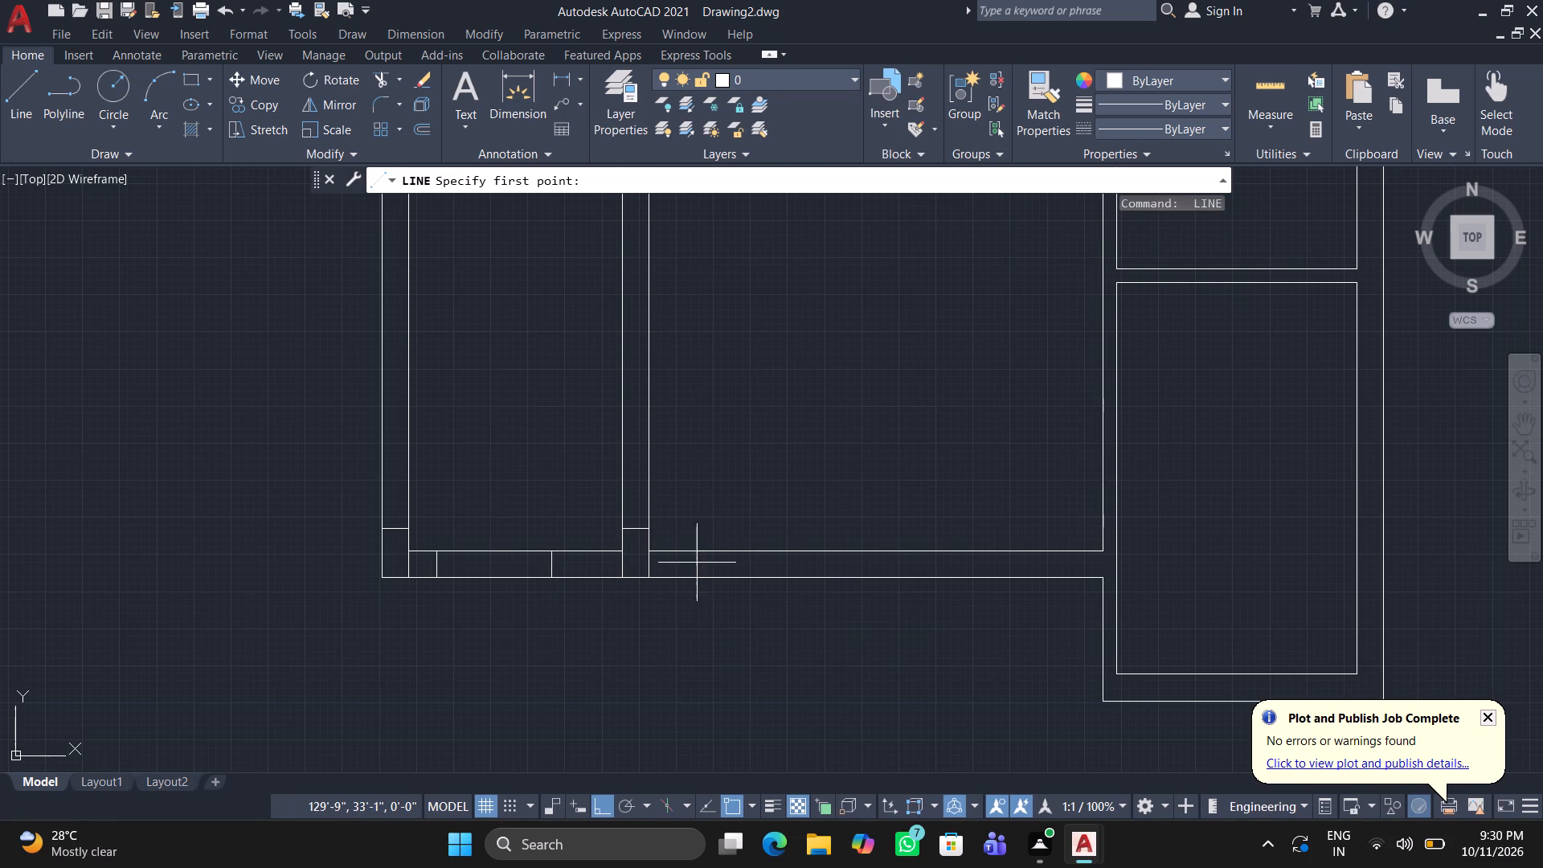
pyautogui.click(726, 574)
pyautogui.click(726, 549)
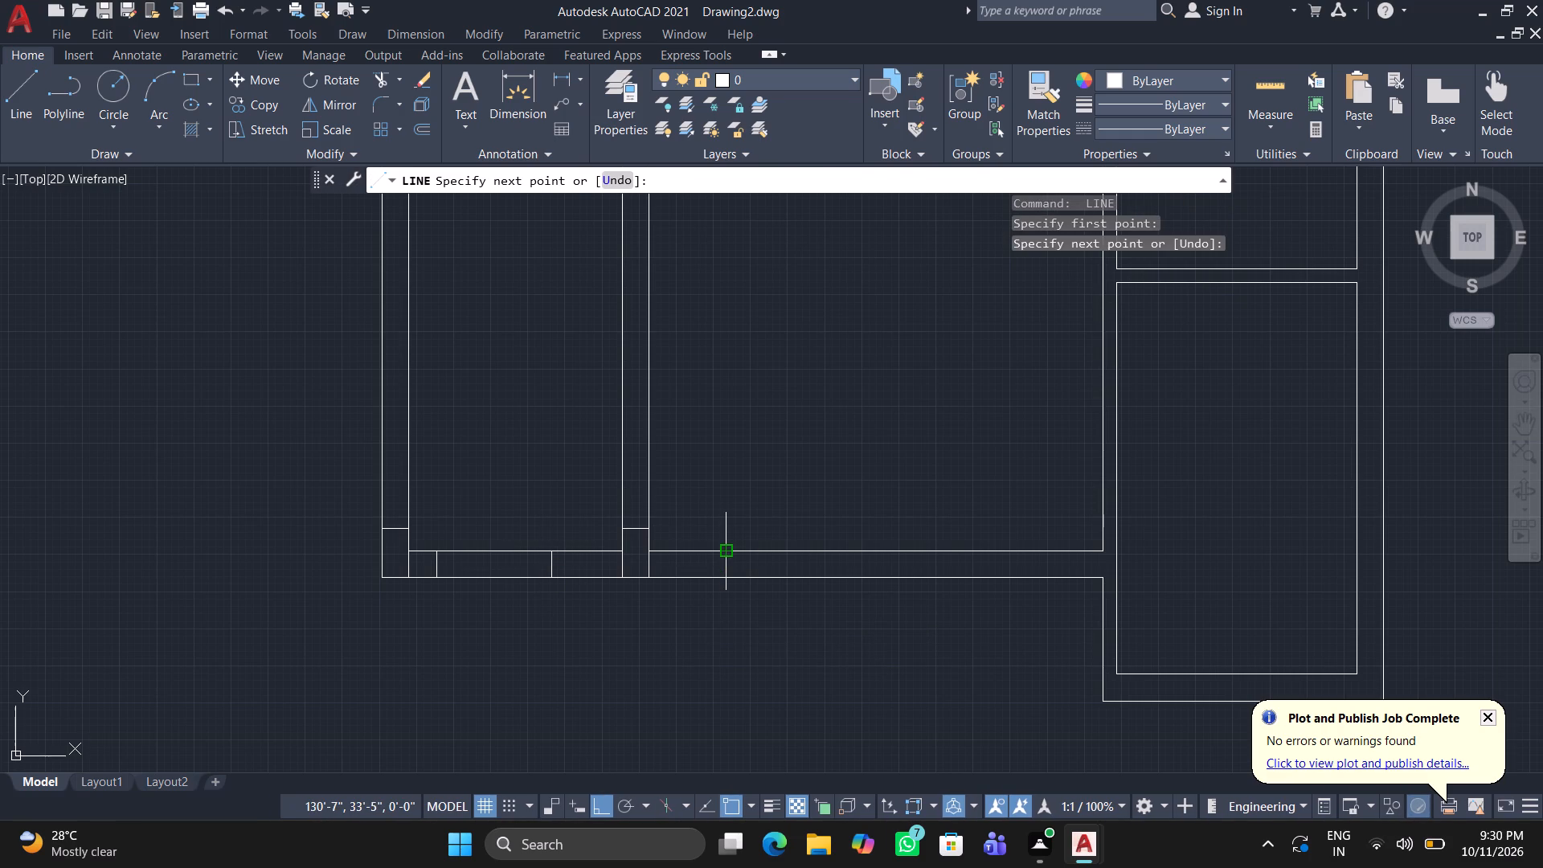
pyautogui.press('space')
pyautogui.press('space')
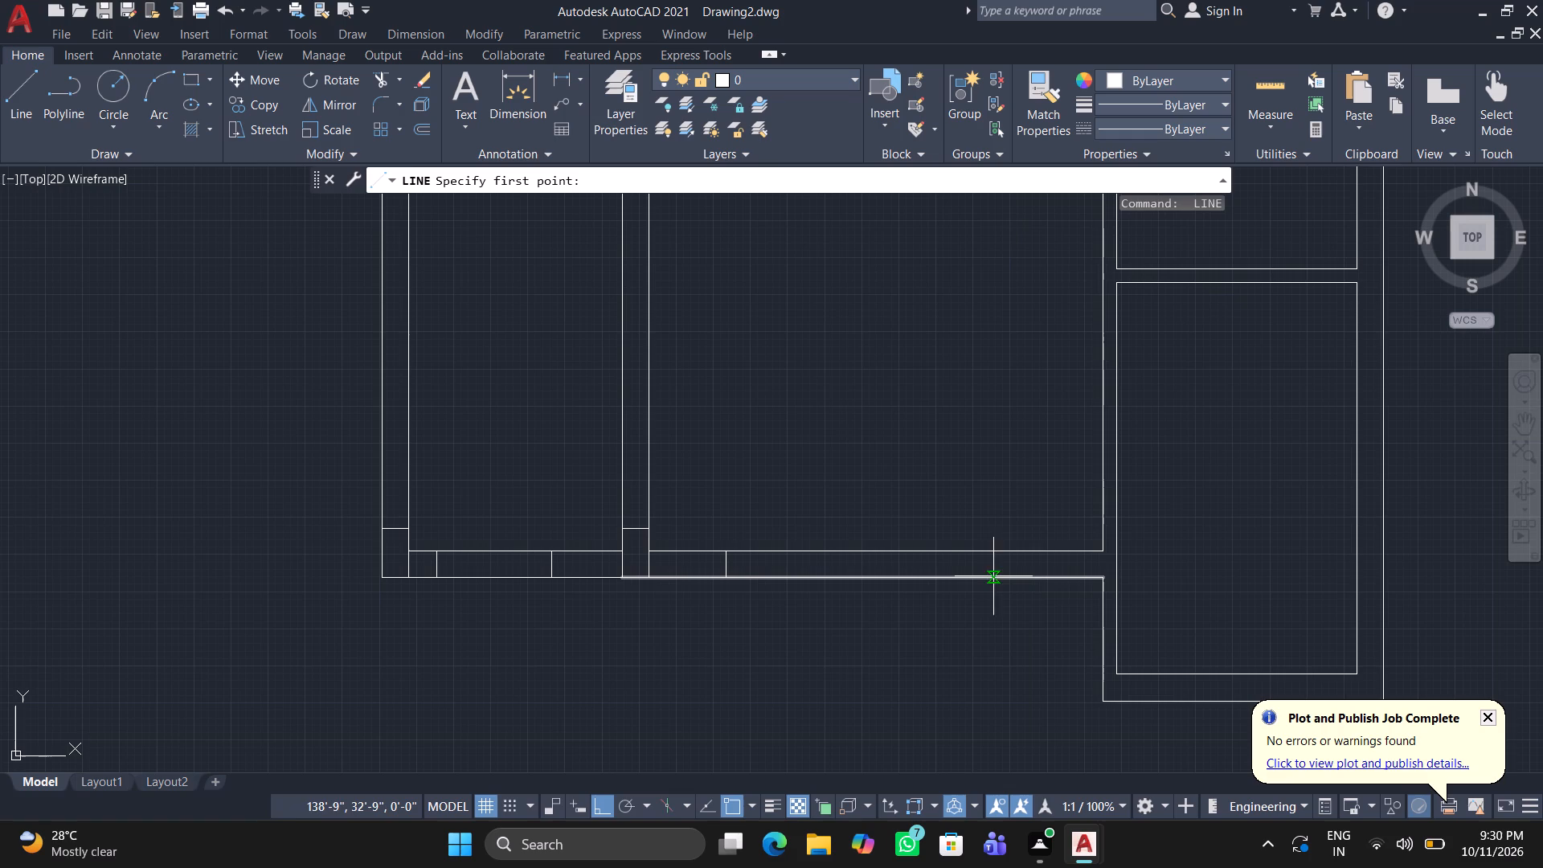
pyautogui.click(1005, 583)
pyautogui.click(1006, 553)
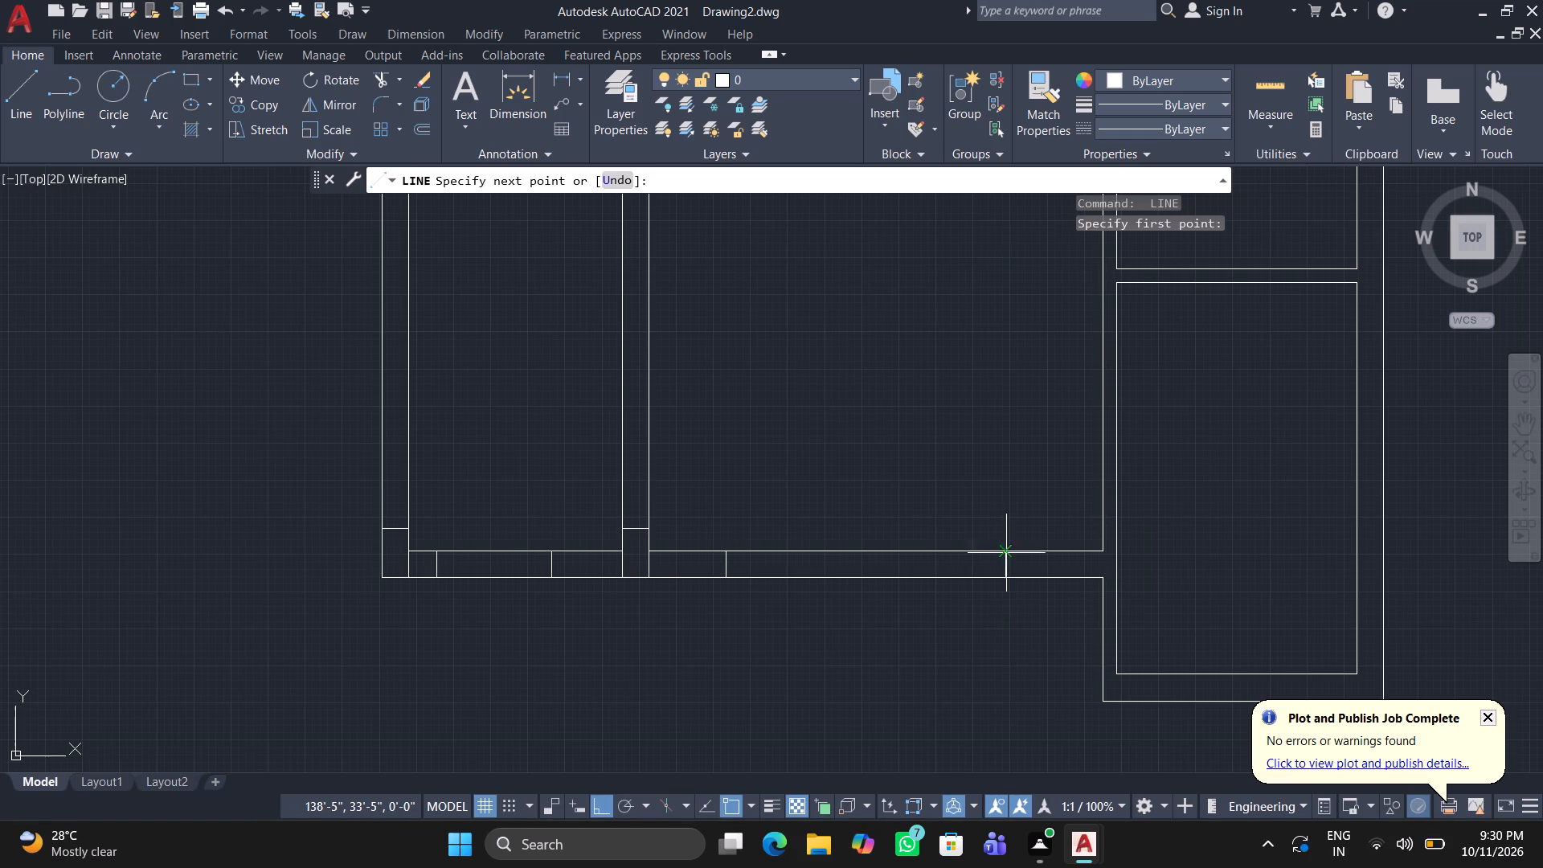
pyautogui.press('space')
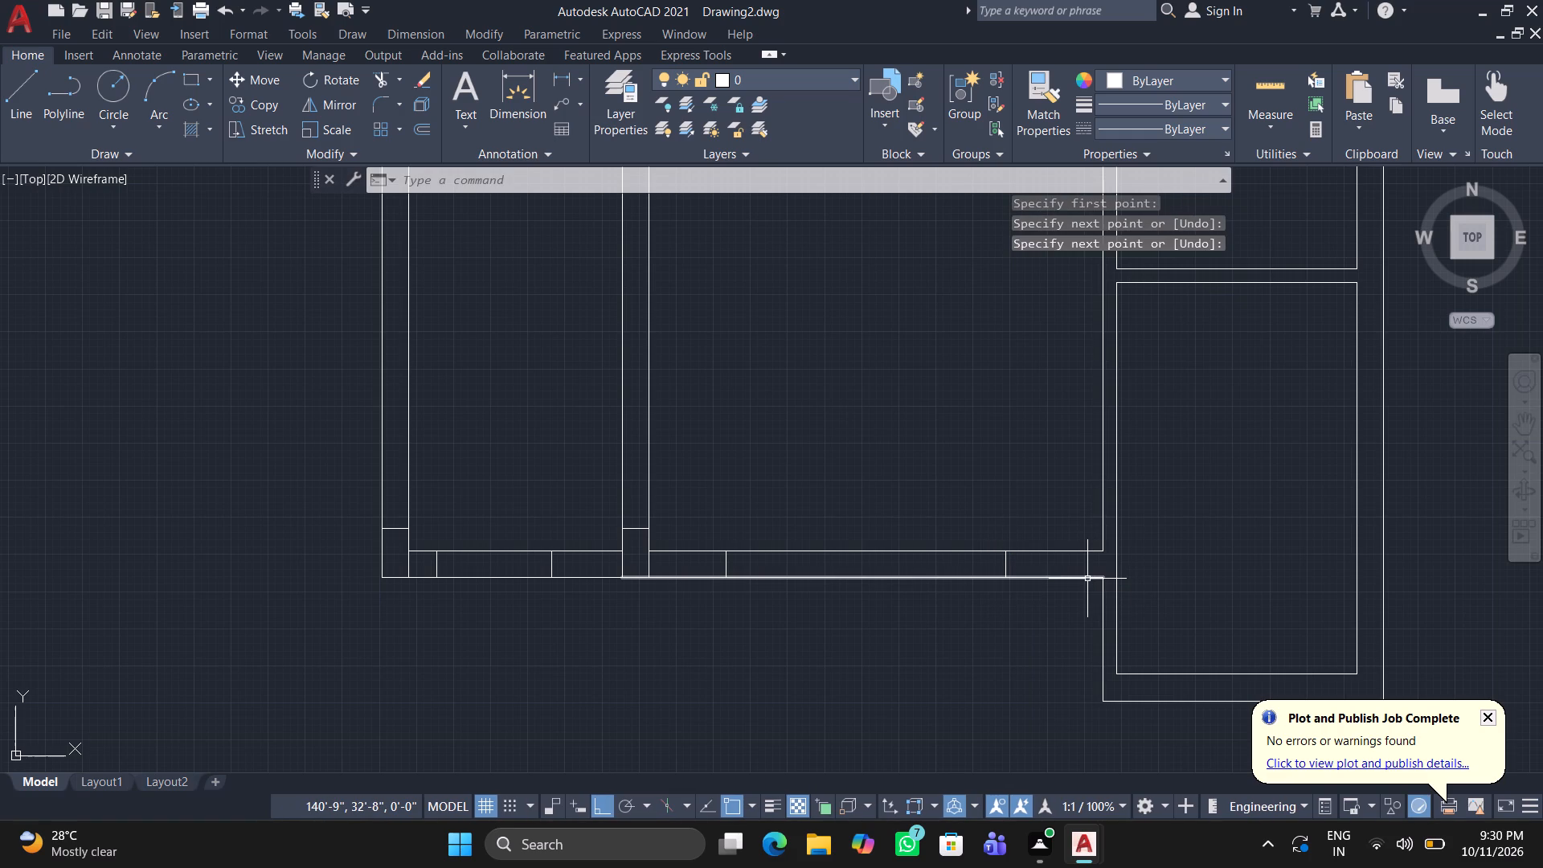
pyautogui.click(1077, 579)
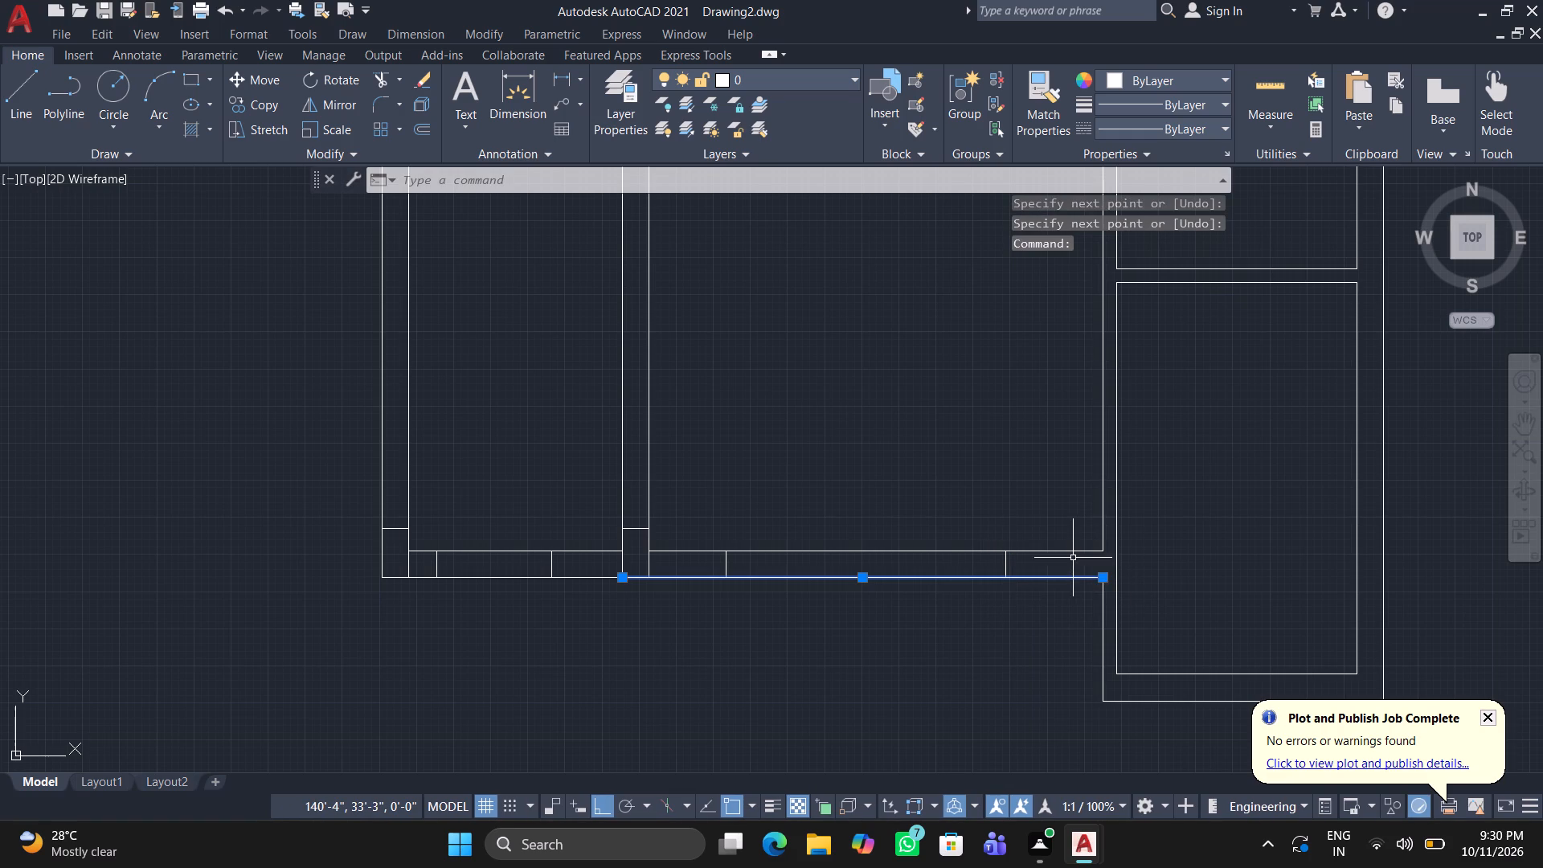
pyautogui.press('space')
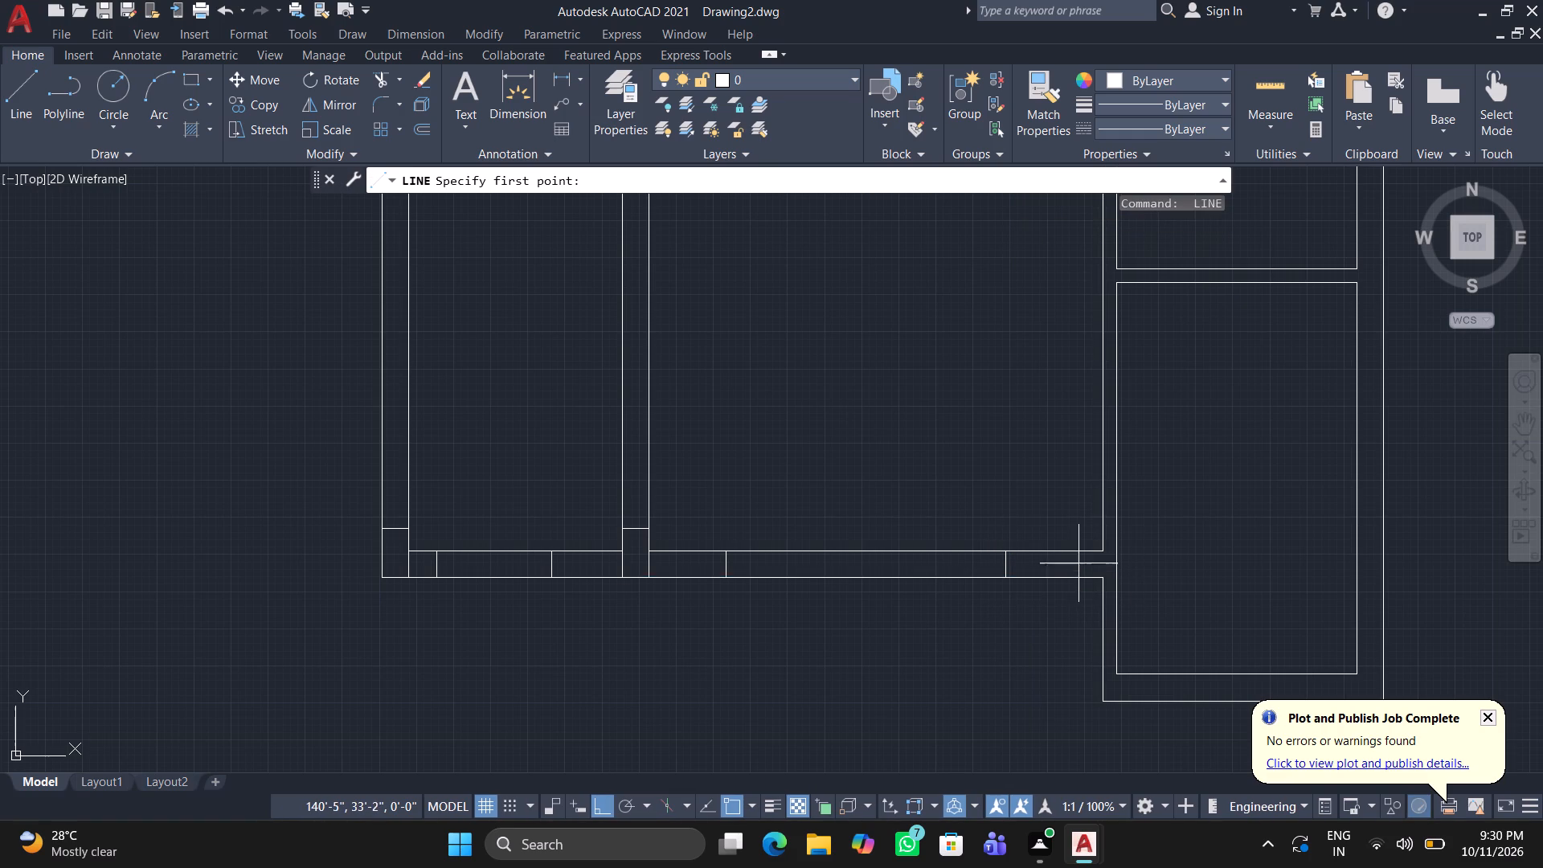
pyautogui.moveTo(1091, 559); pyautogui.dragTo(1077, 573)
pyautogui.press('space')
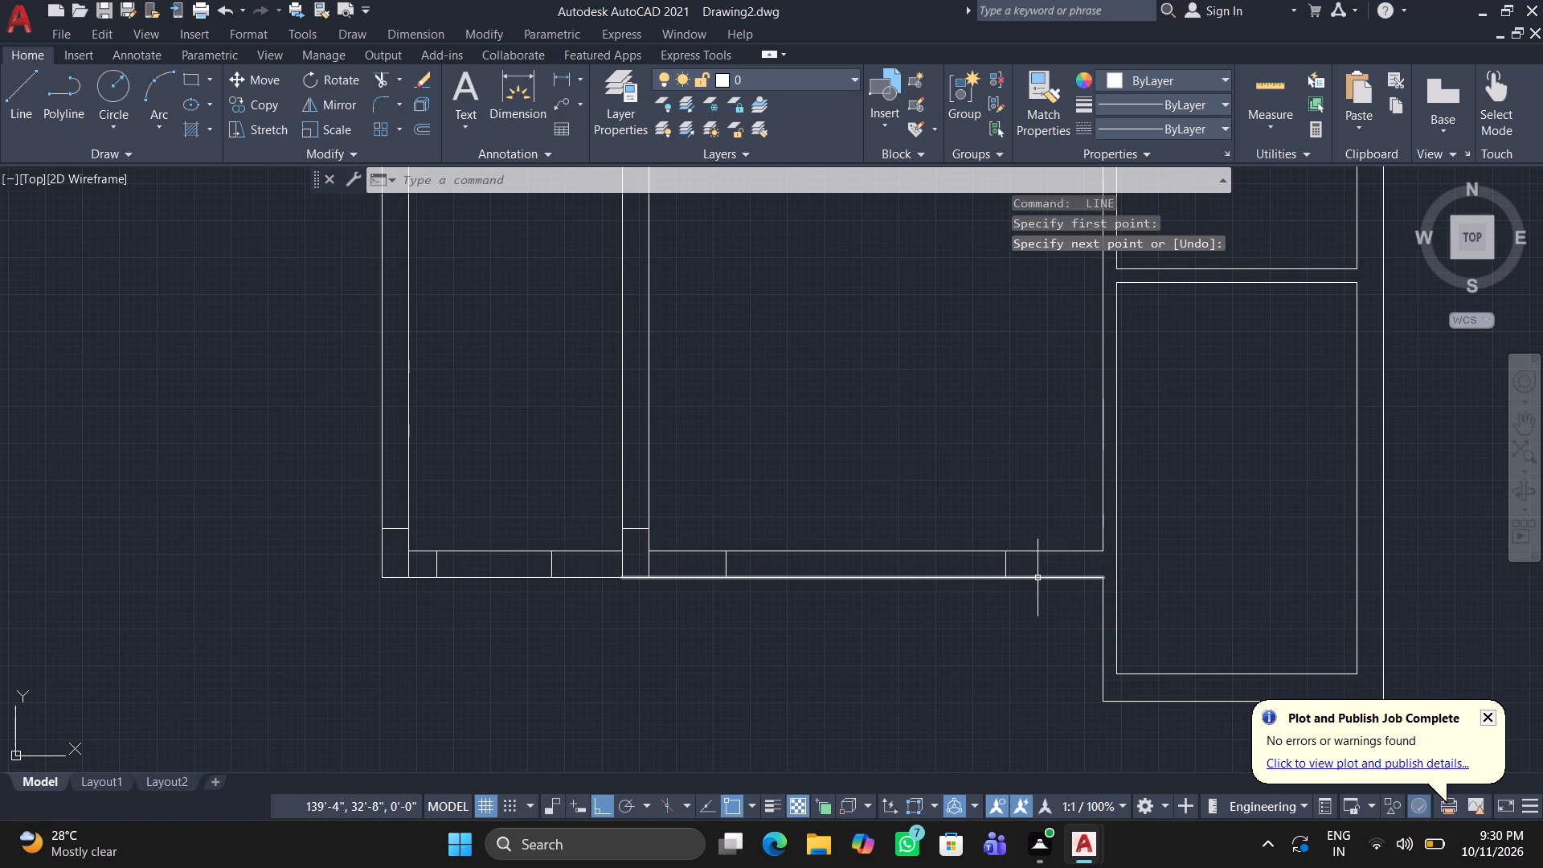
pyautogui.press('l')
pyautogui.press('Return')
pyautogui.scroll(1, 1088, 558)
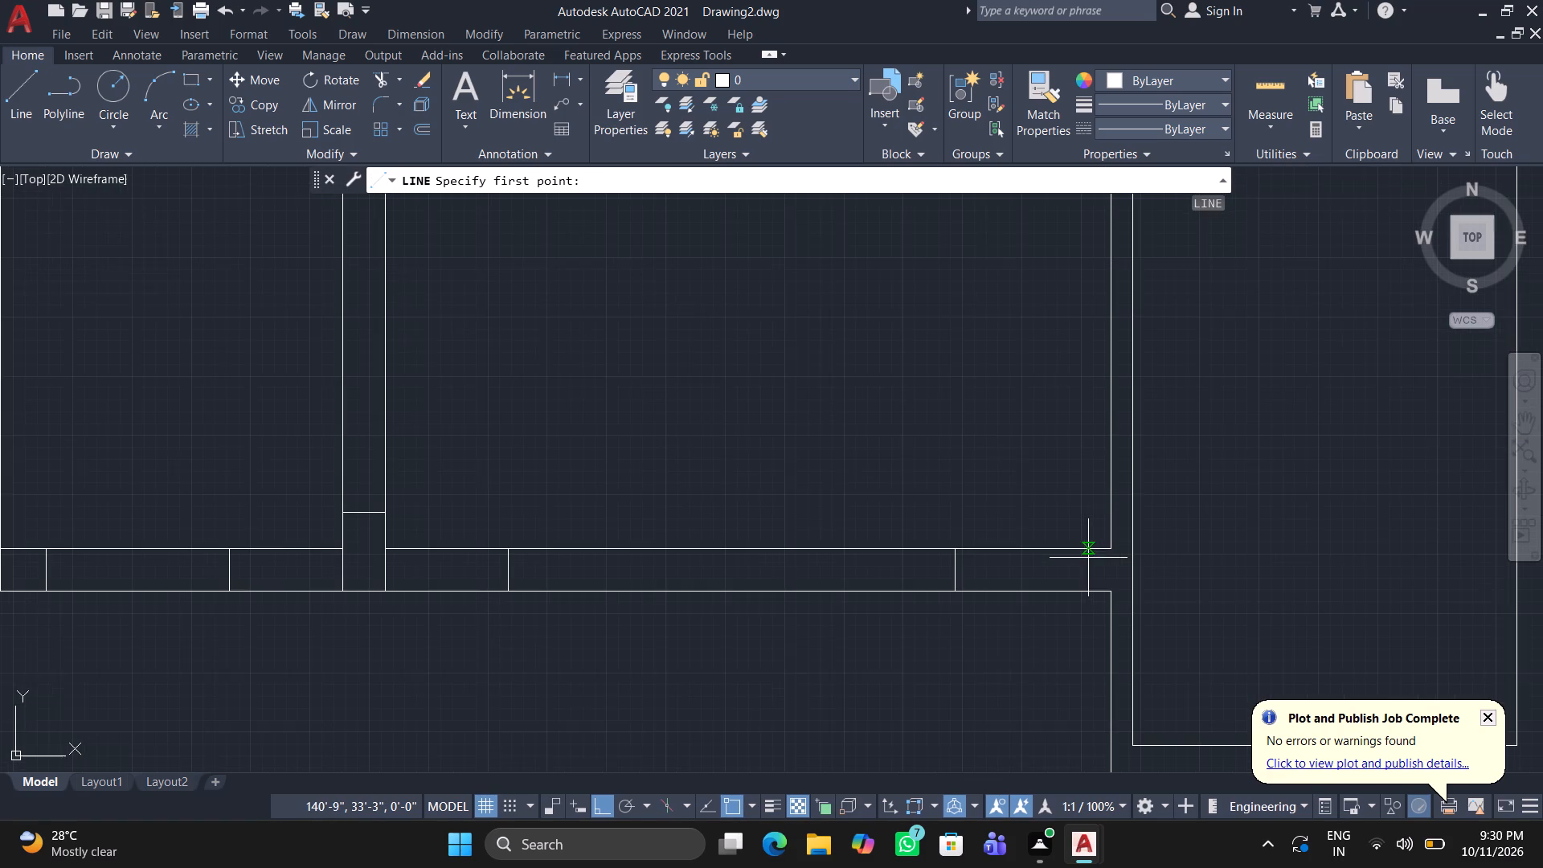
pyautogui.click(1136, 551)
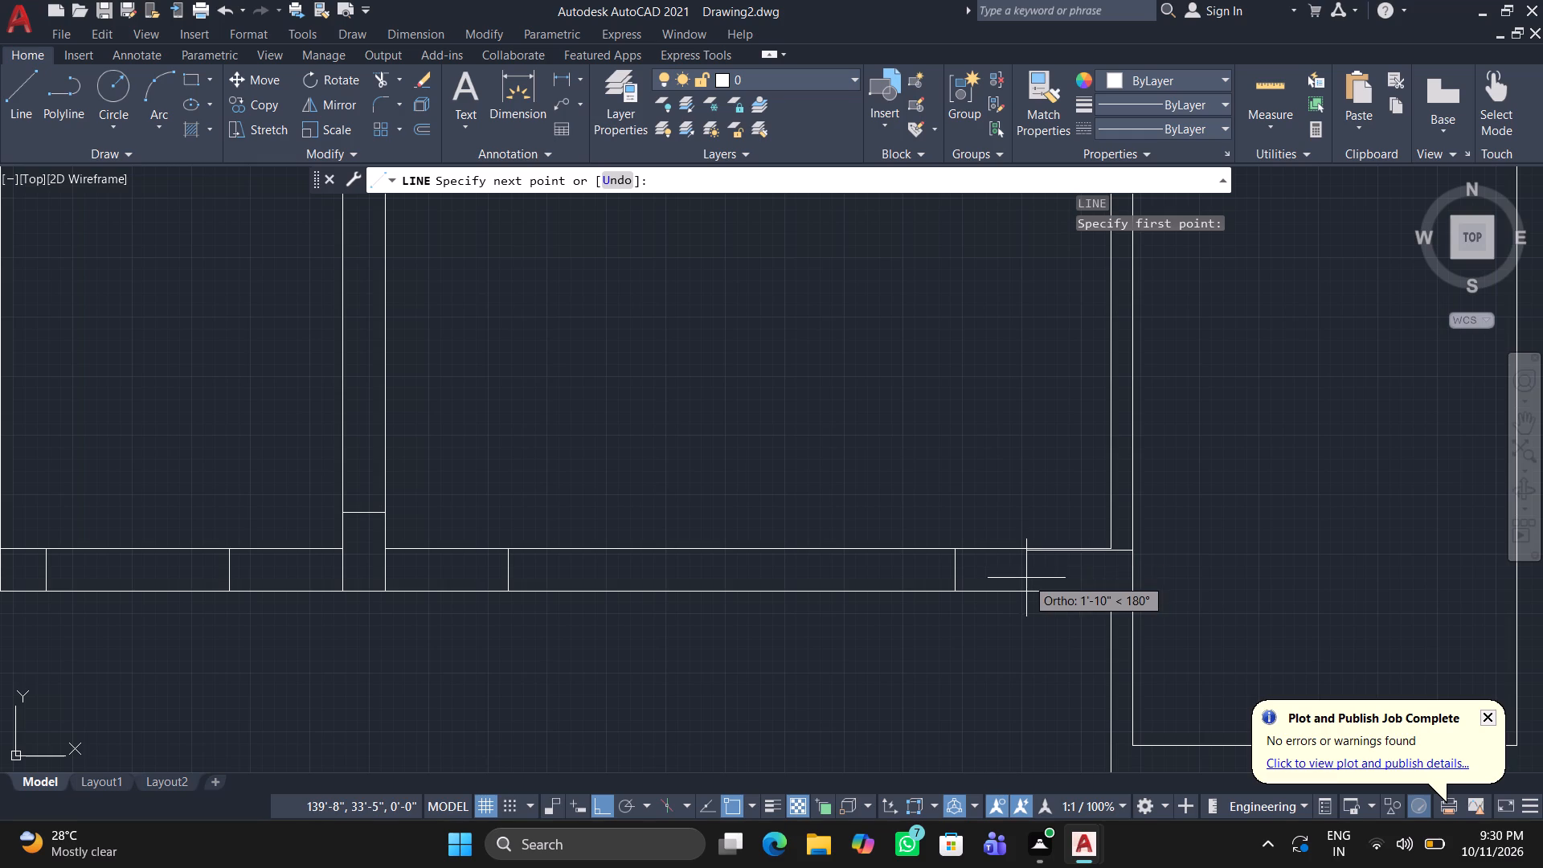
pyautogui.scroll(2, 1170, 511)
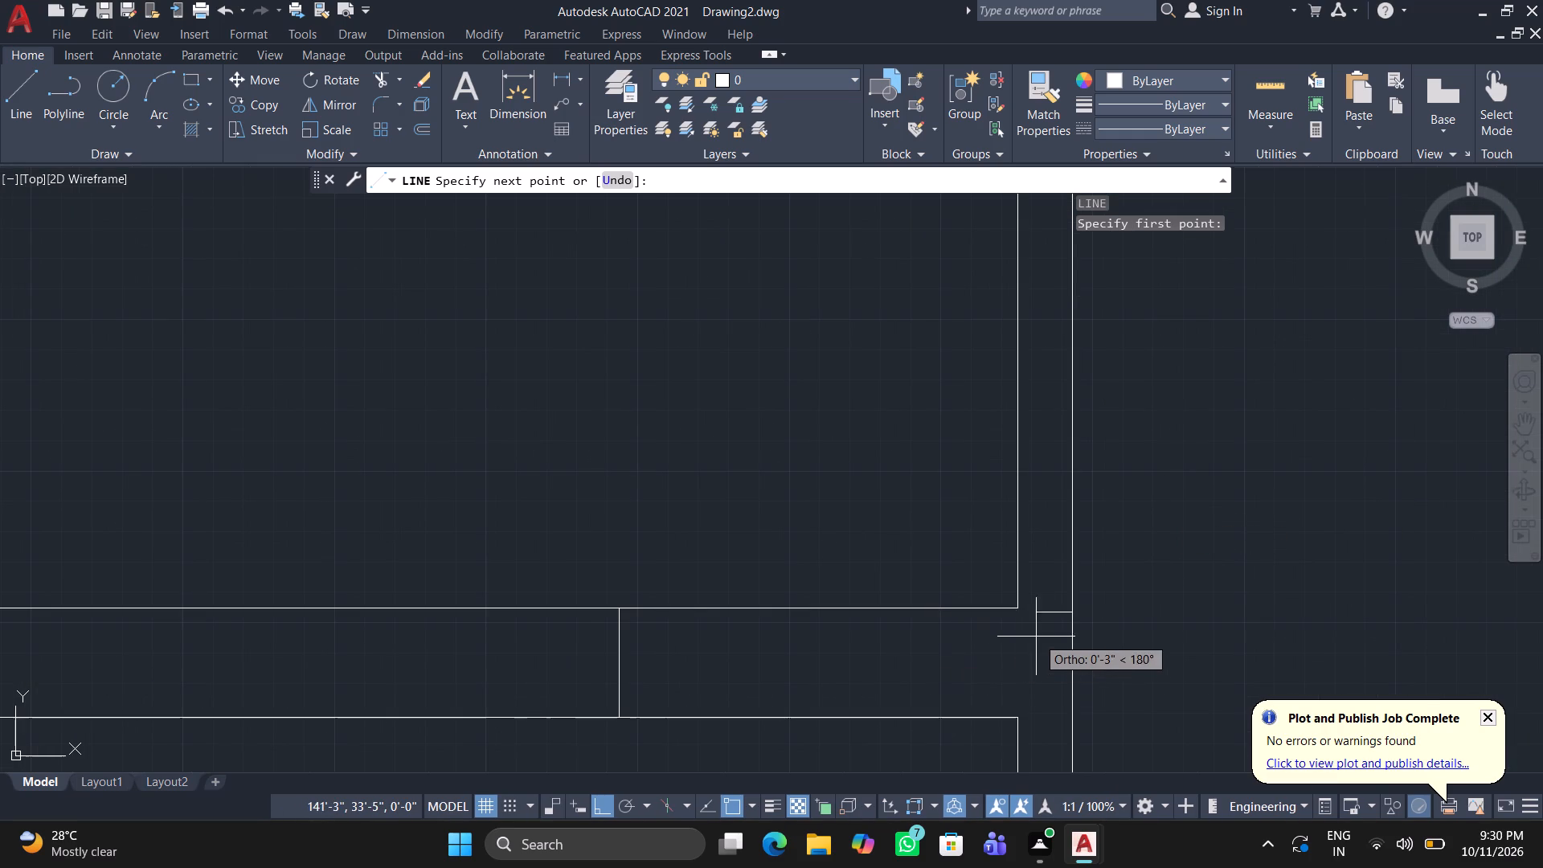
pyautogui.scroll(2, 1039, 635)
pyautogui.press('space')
# Draw lines from the larger room's lower-right inner corner across the thin partition to its far face, and down it about 9".
pyautogui.write('L')
pyautogui.press('Return')
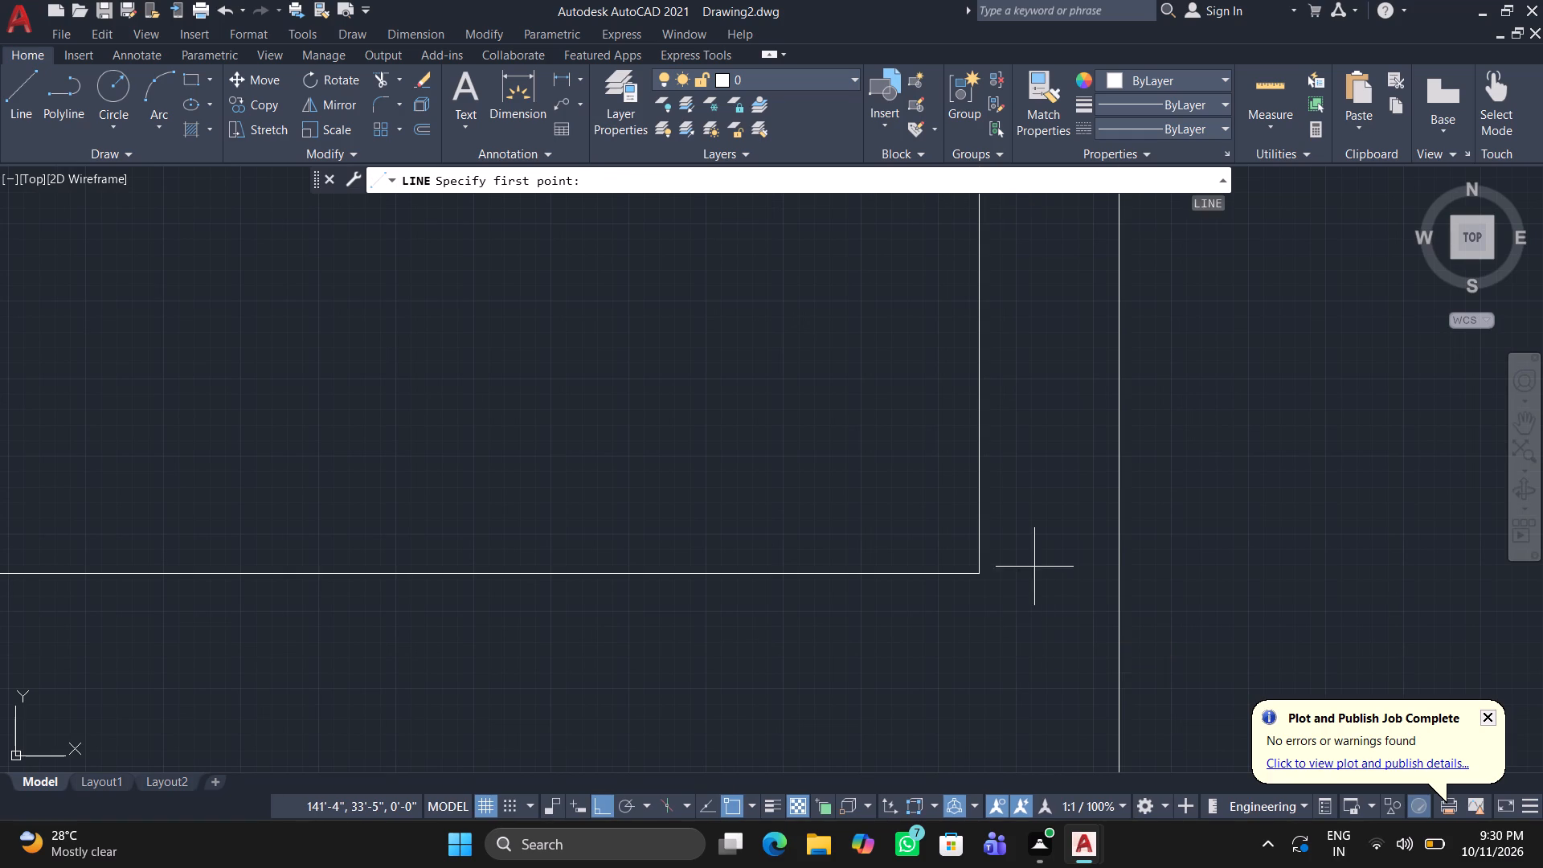
pyautogui.click(980, 566)
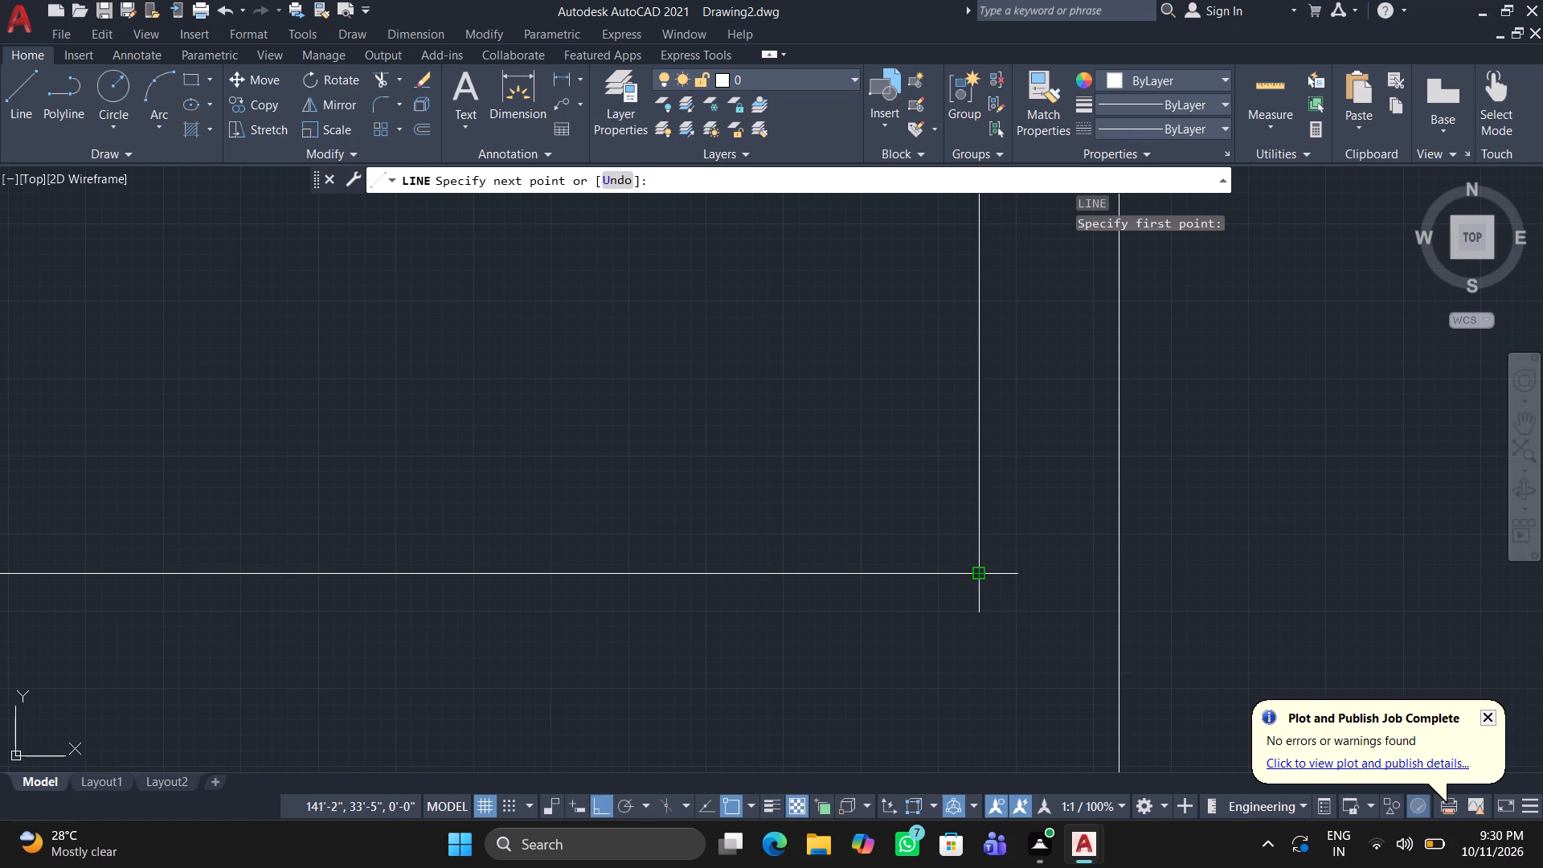
pyautogui.click(1115, 574)
pyautogui.scroll(-3, 1084, 733)
pyautogui.moveTo(1084, 732); pyautogui.dragTo(1066, 620, button='middle')
pyautogui.scroll(2, 1075, 679)
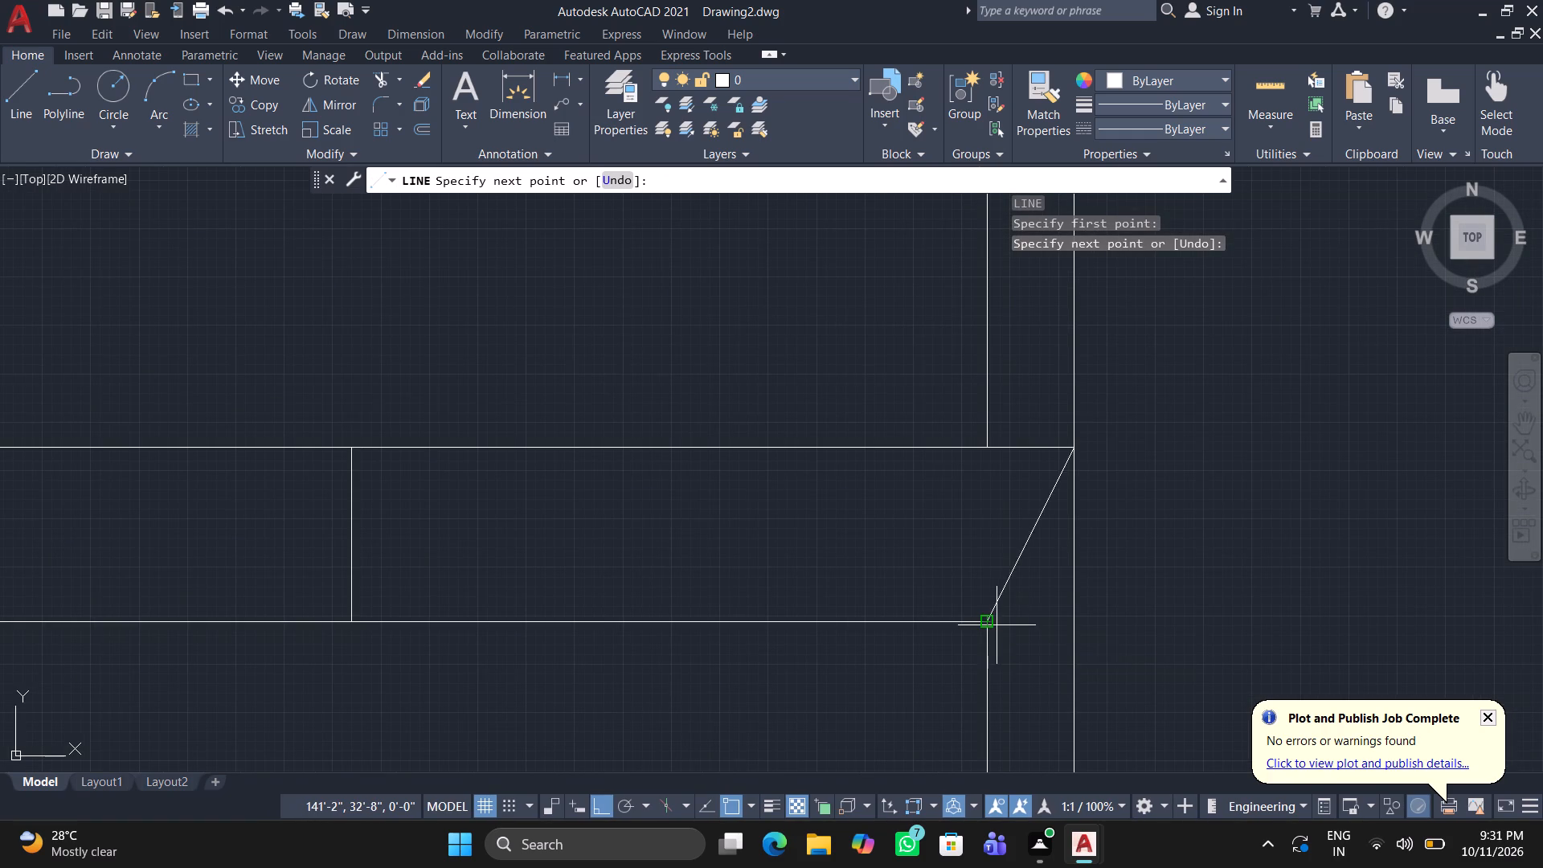
pyautogui.moveTo(1078, 624); pyautogui.dragTo(1059, 625)
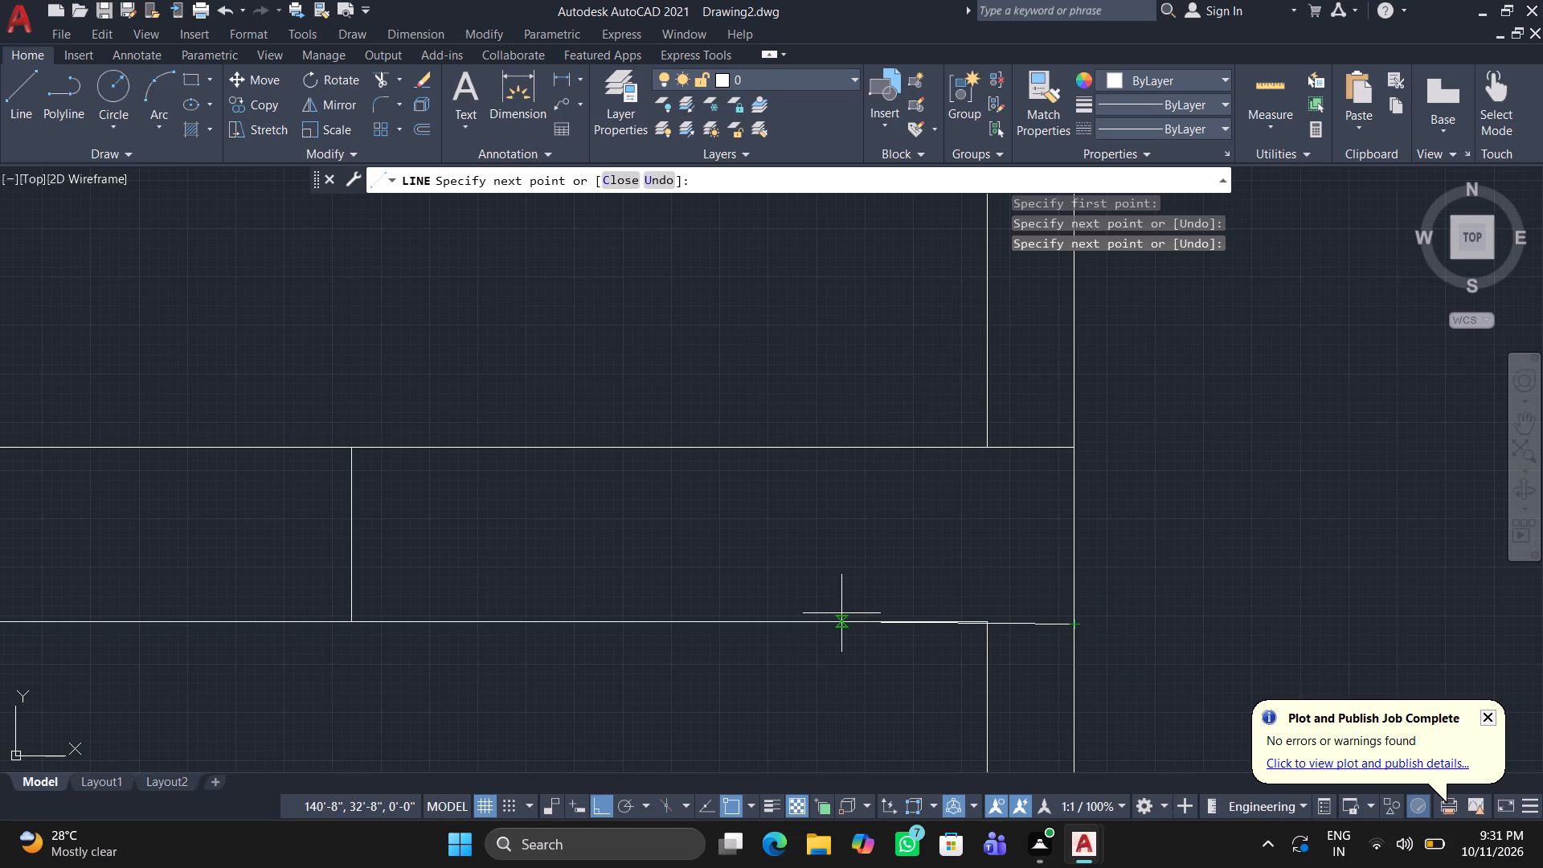
pyautogui.scroll(2, 844, 618)
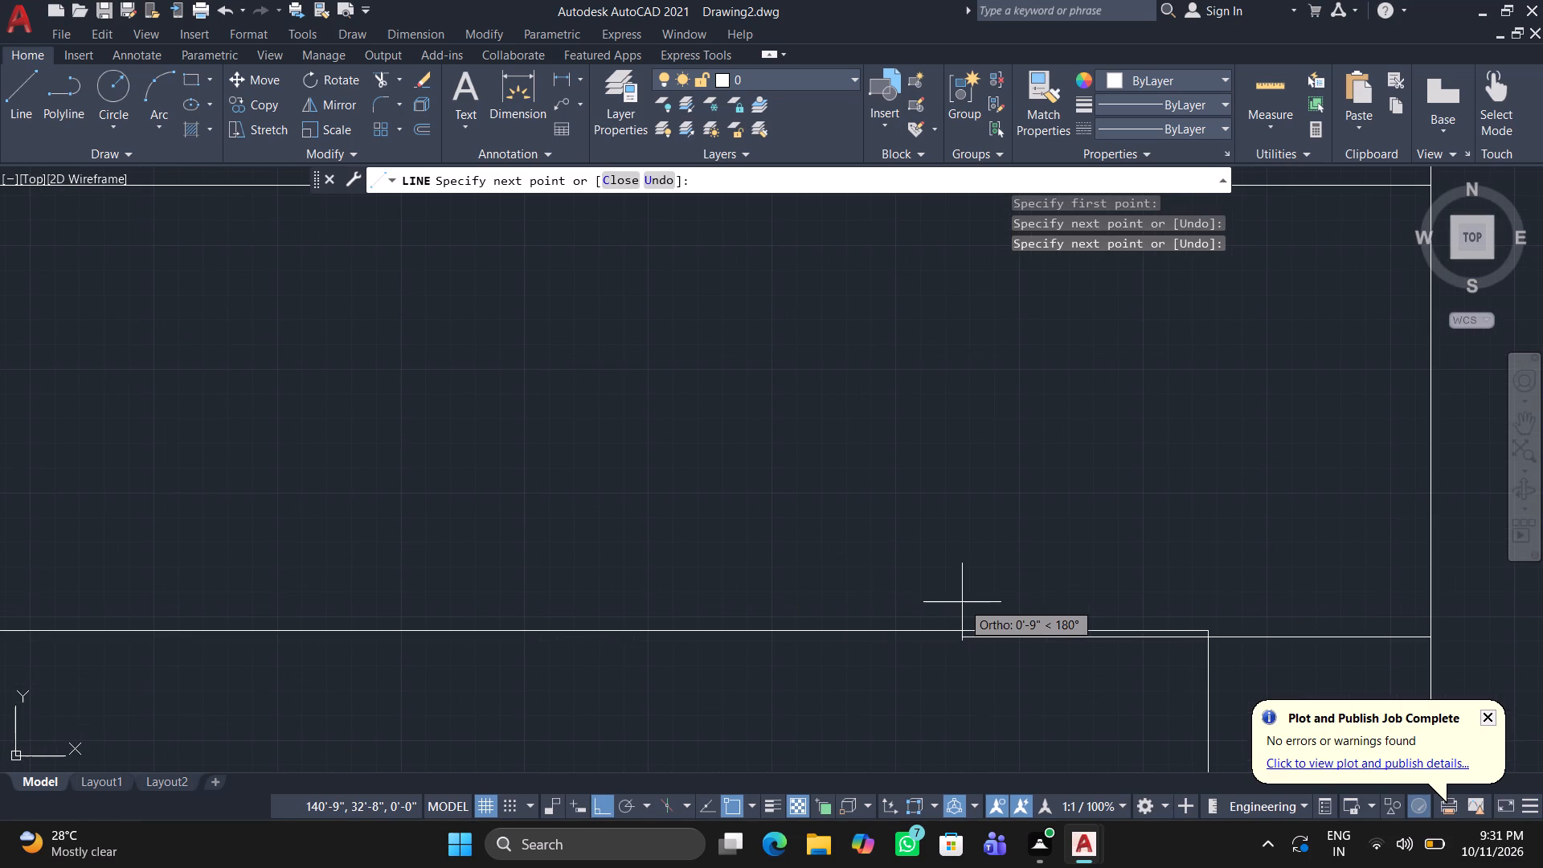
pyautogui.press('Escape')
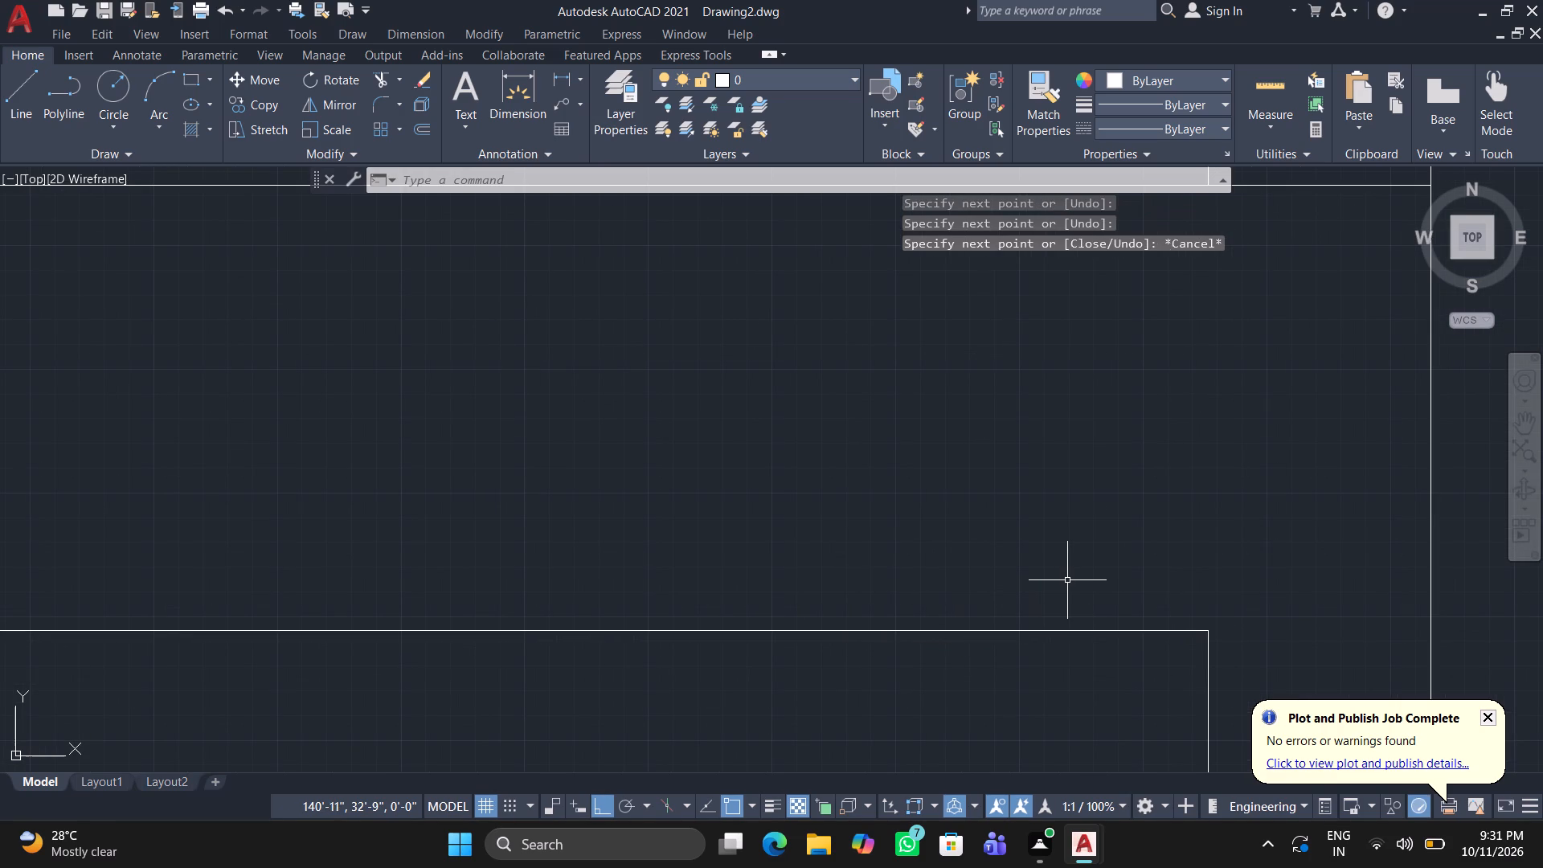
# Extend the bottom wall's lower edge to the partition's far face and close the column with a line across the wall about 1'-3" away.
pyautogui.press('l')
pyautogui.press('Return')
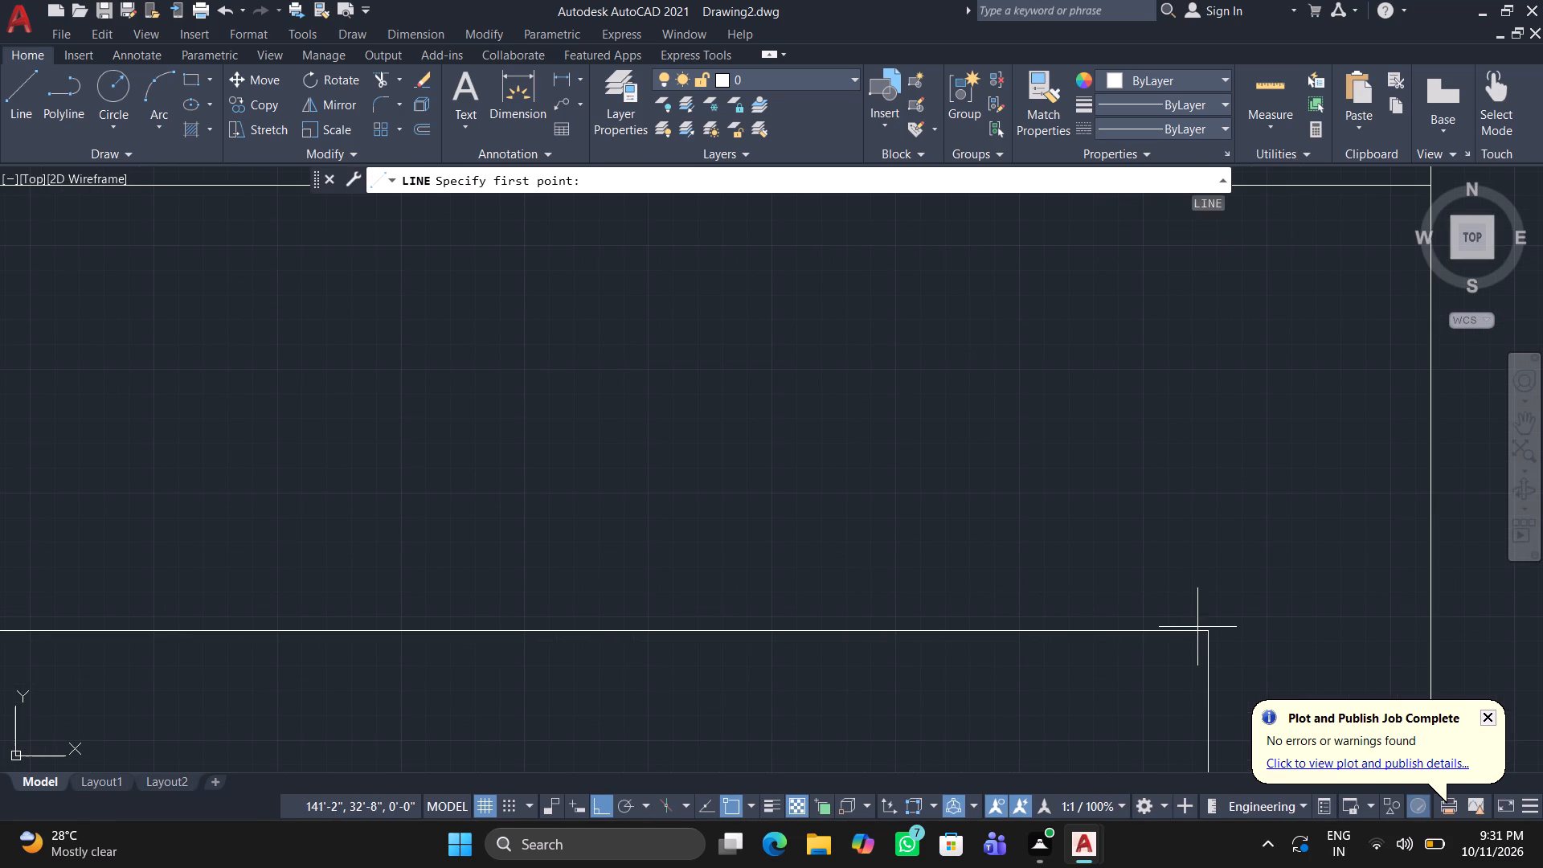
pyautogui.moveTo(1205, 627); pyautogui.dragTo(1282, 675)
pyautogui.click(1436, 630)
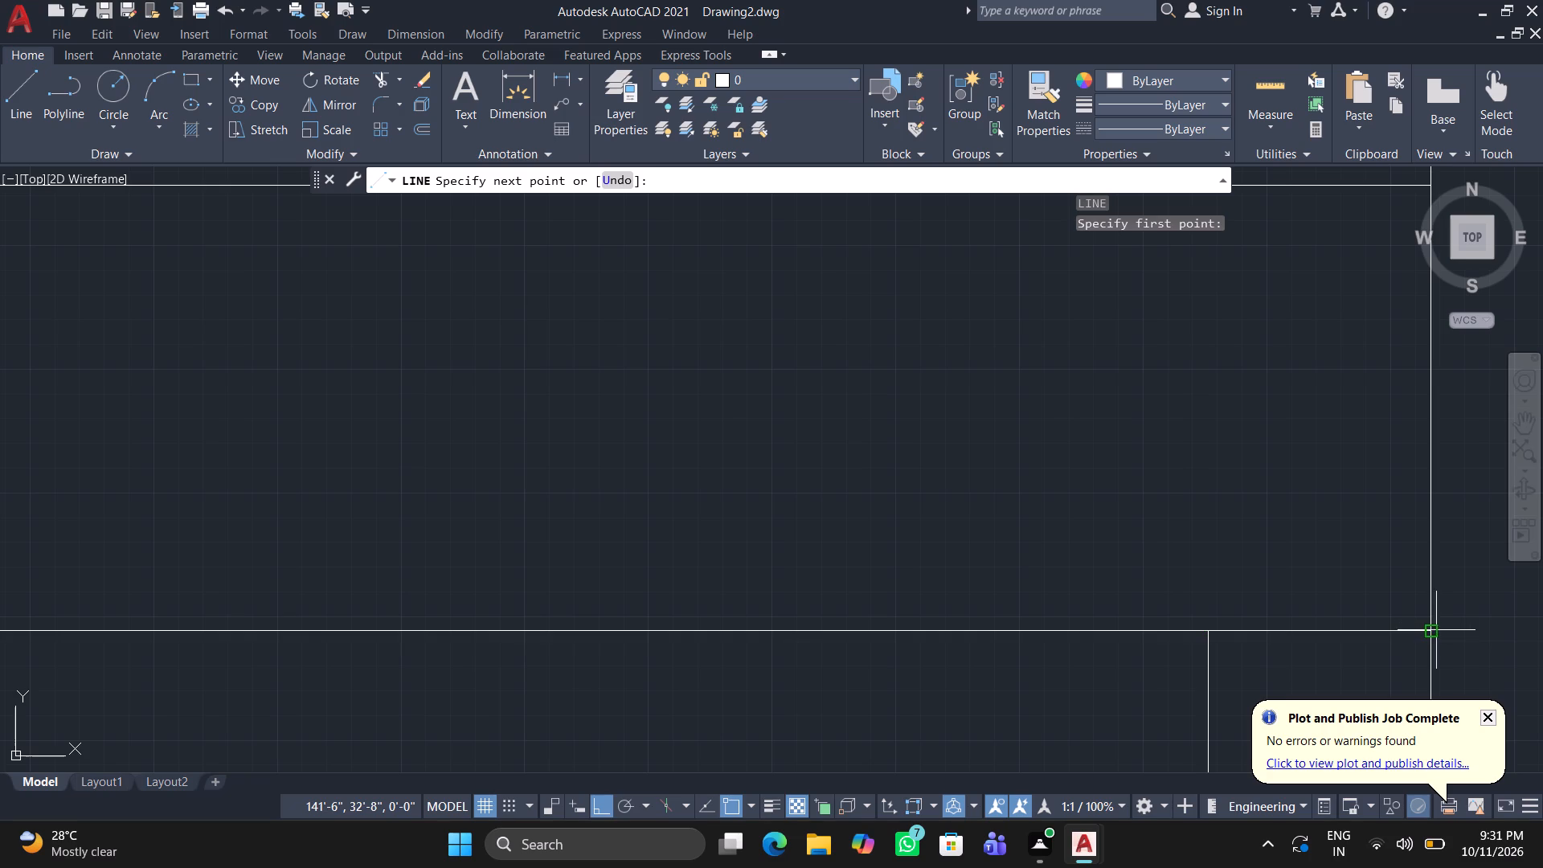
pyautogui.scroll(-3, 811, 639)
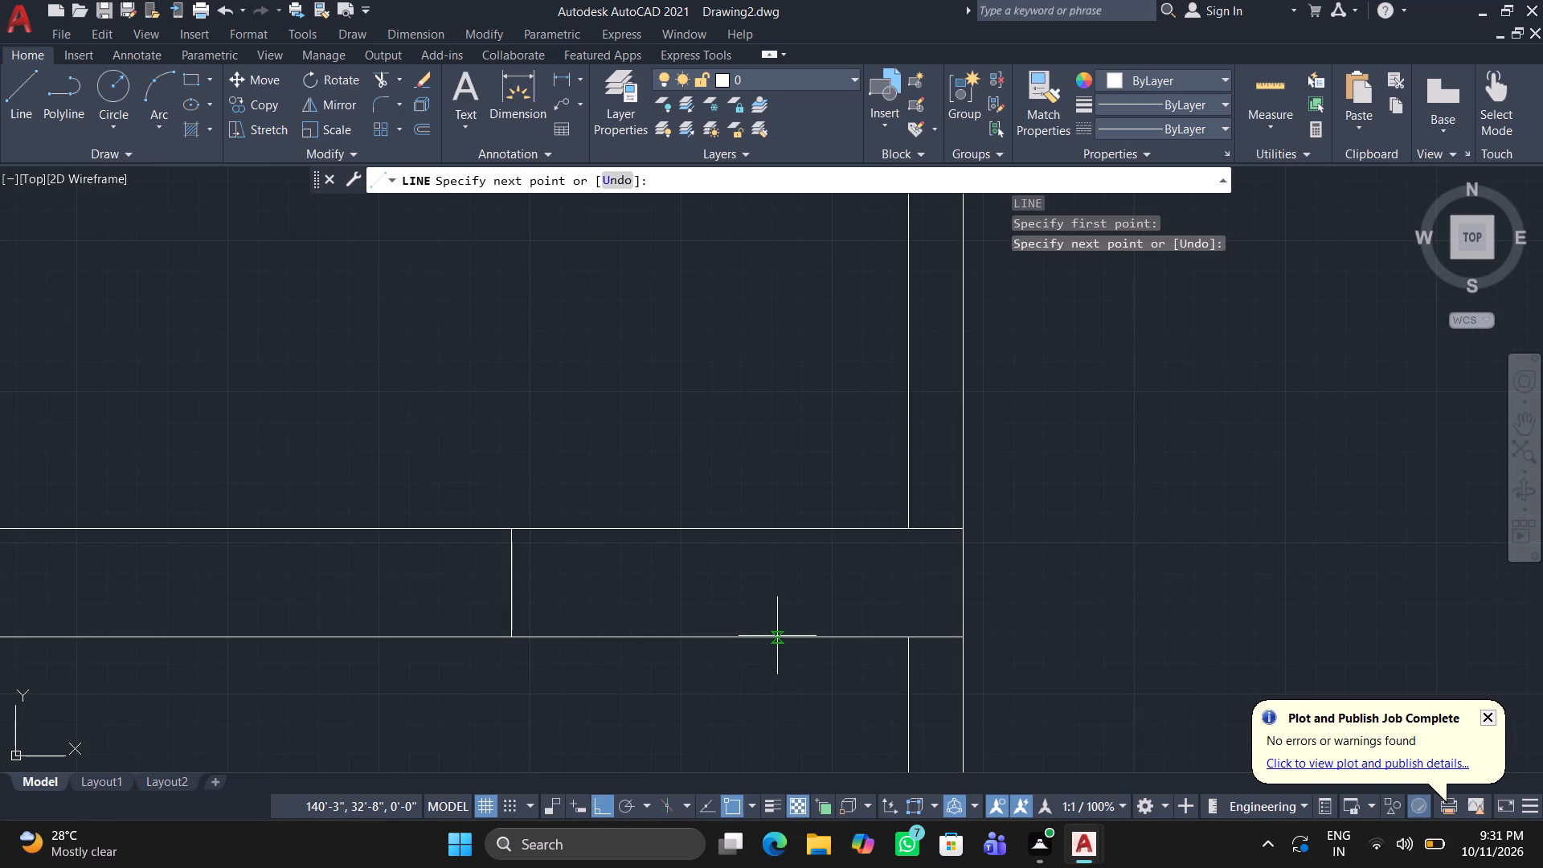
pyautogui.click(777, 636)
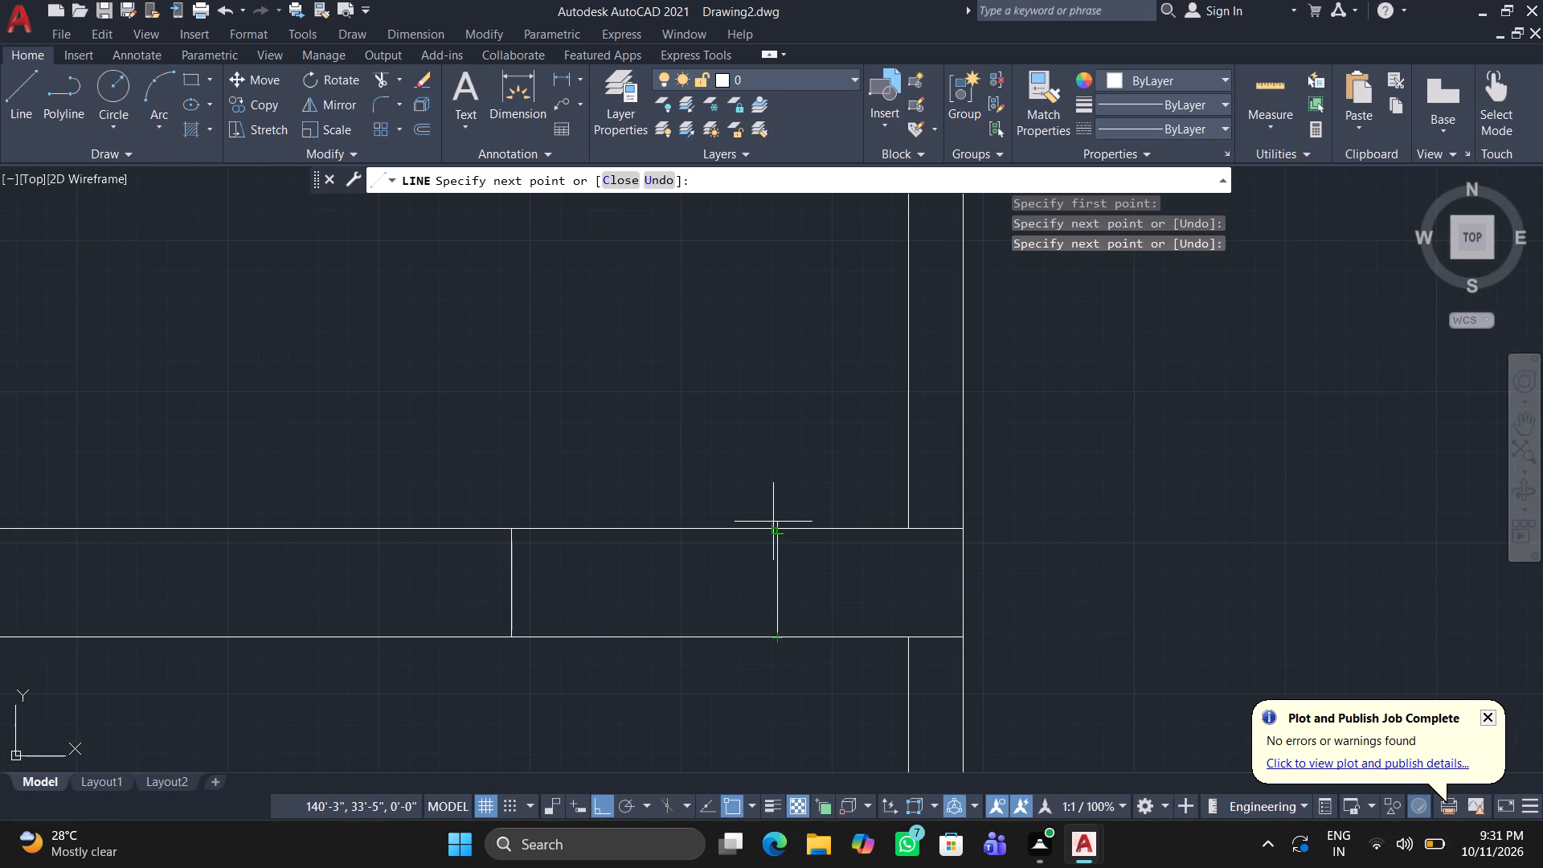
pyautogui.click(773, 526)
pyautogui.press('Escape')
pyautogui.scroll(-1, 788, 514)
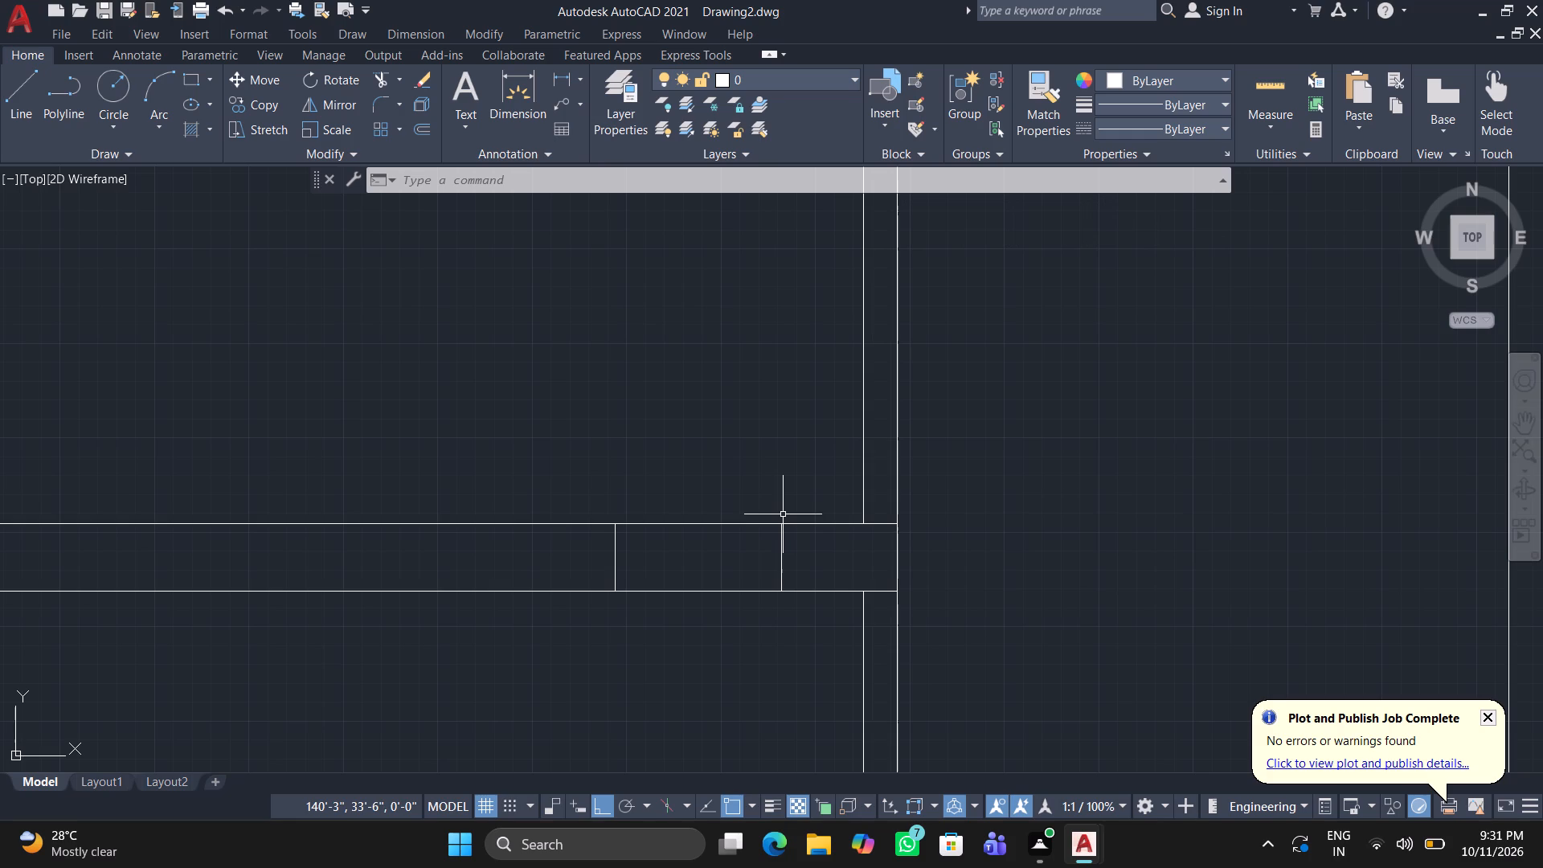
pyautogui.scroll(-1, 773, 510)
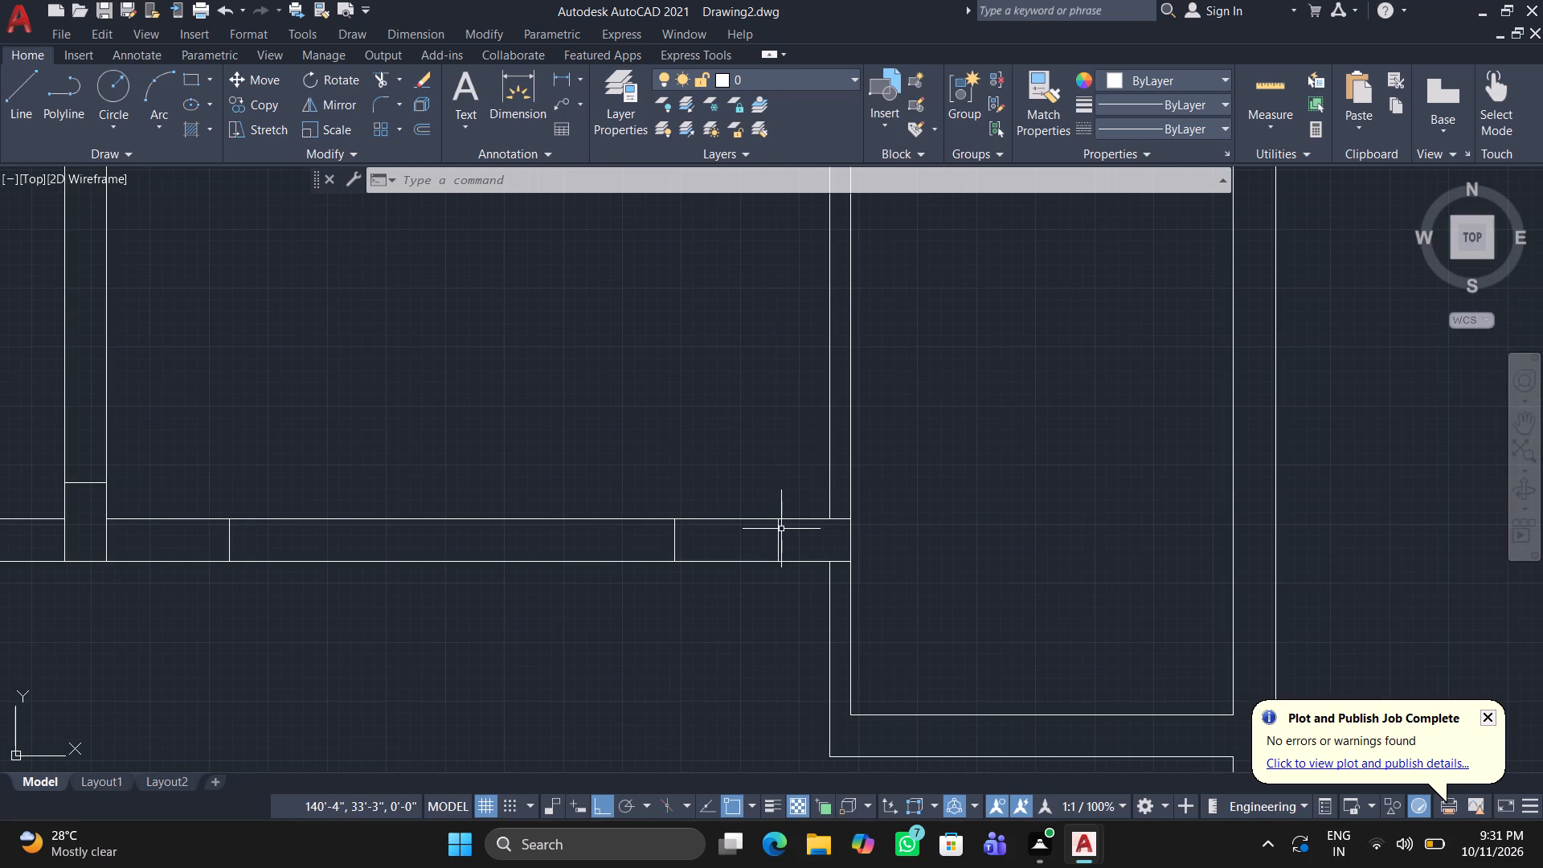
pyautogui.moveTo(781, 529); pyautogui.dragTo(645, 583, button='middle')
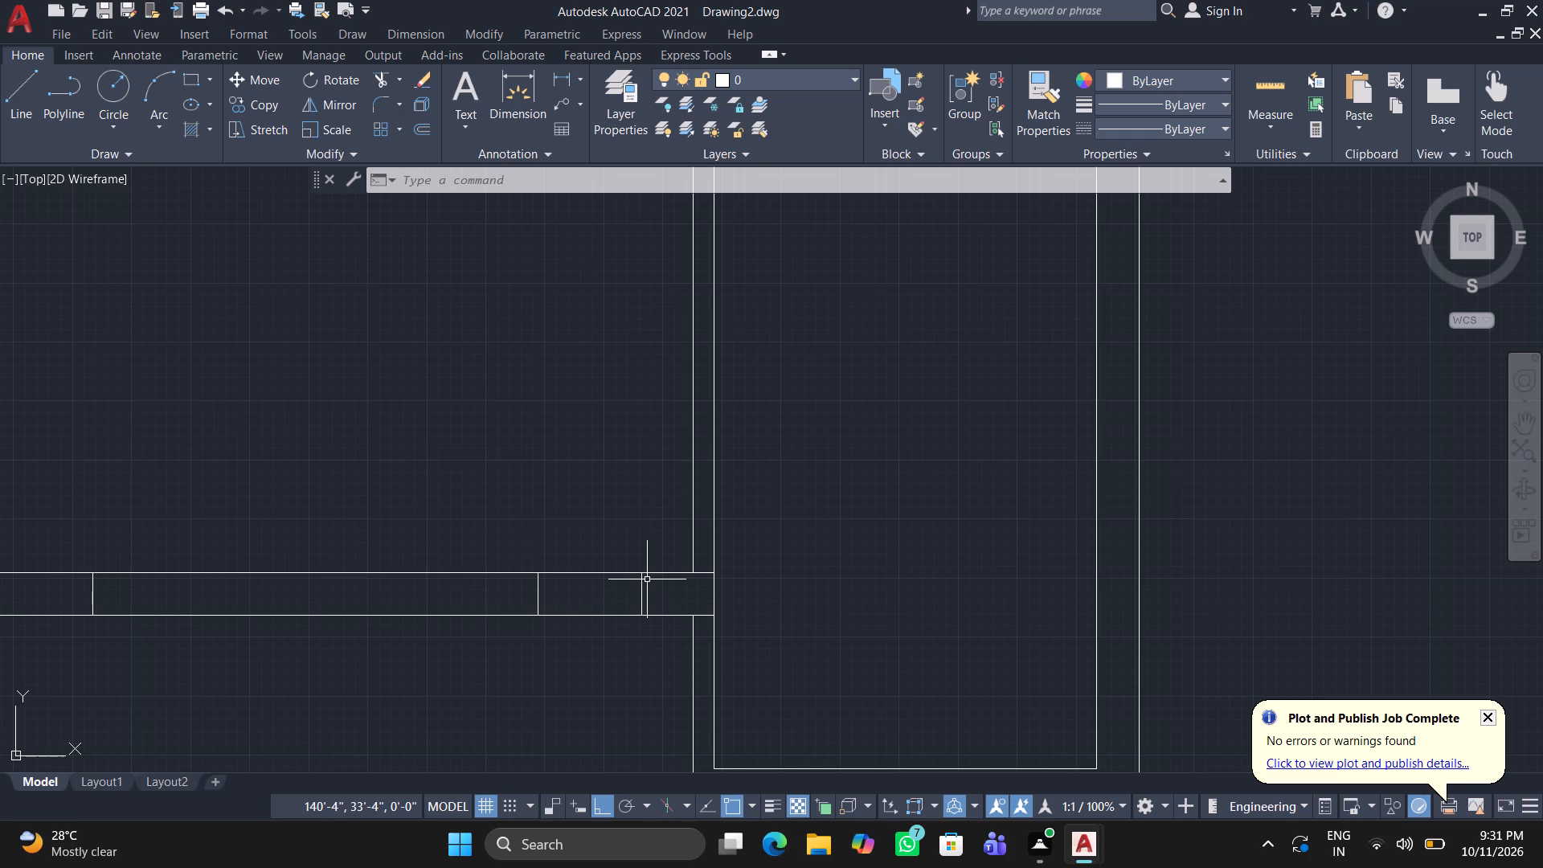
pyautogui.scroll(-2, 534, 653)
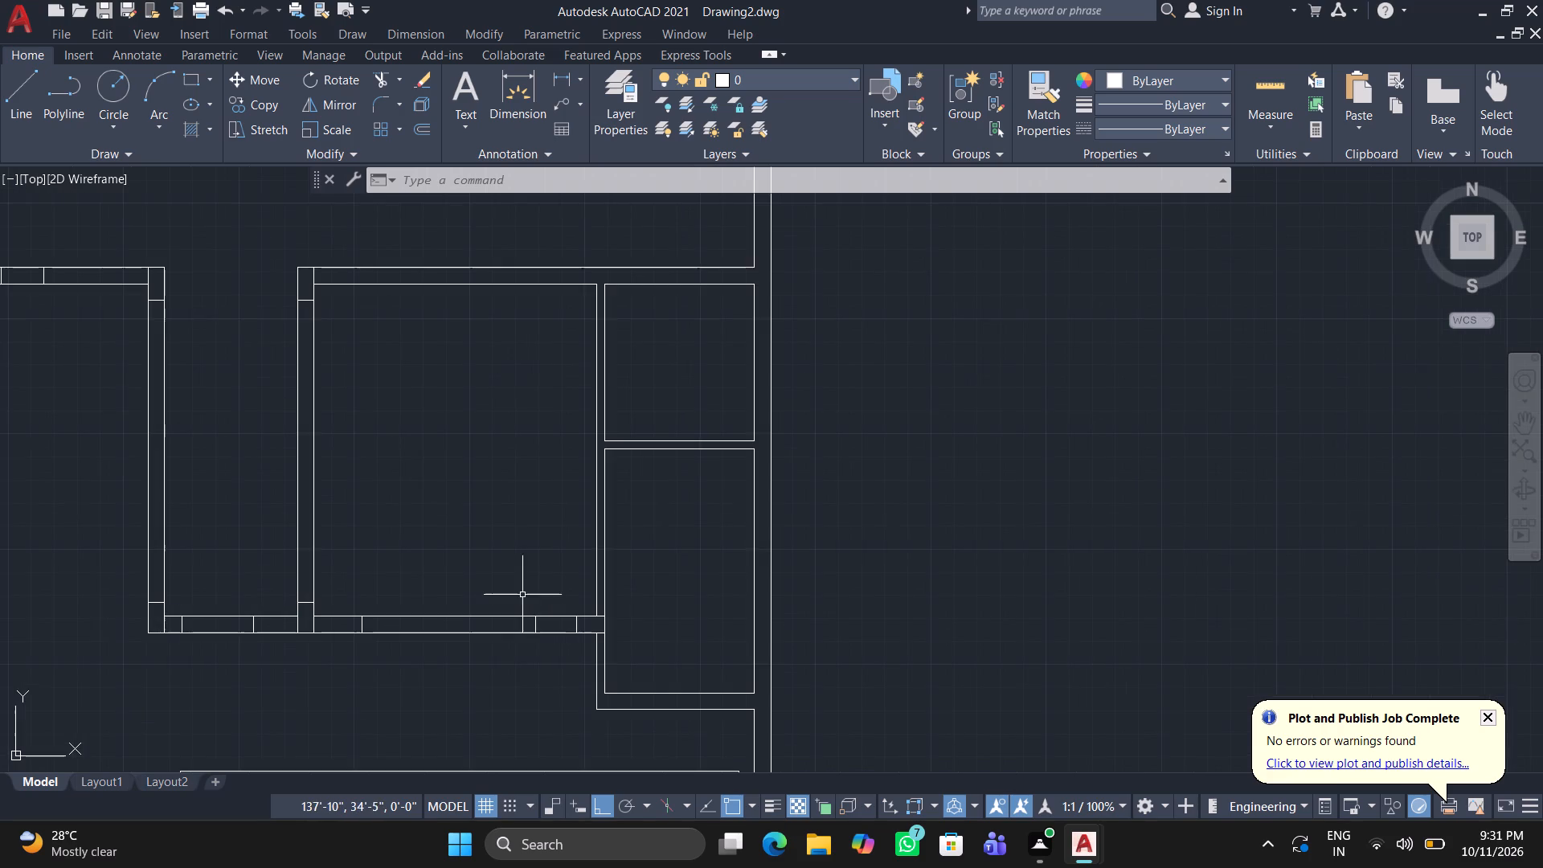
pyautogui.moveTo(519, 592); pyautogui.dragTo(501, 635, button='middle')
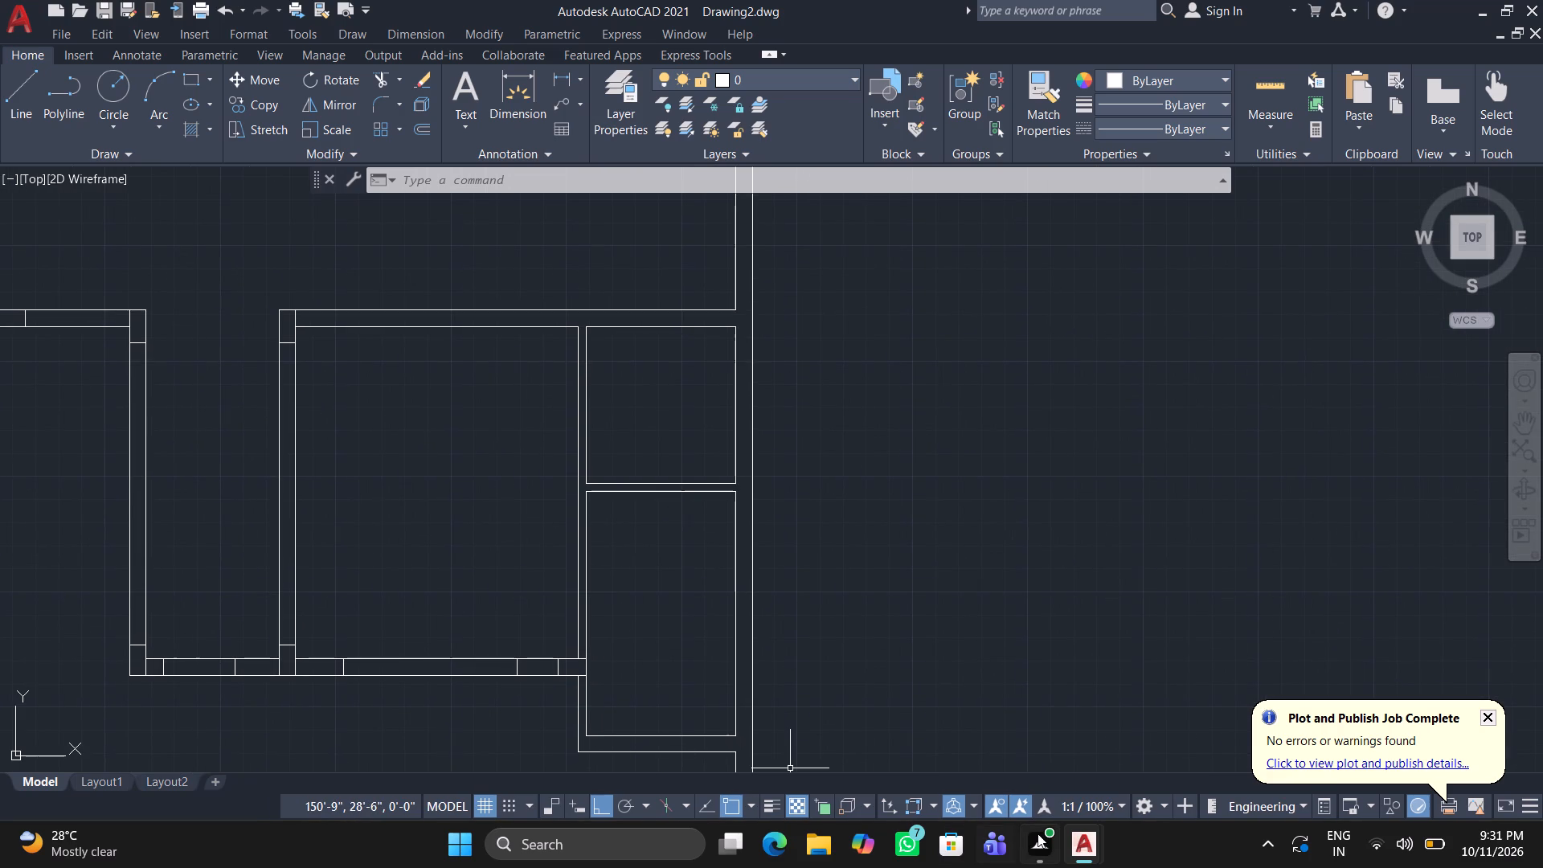
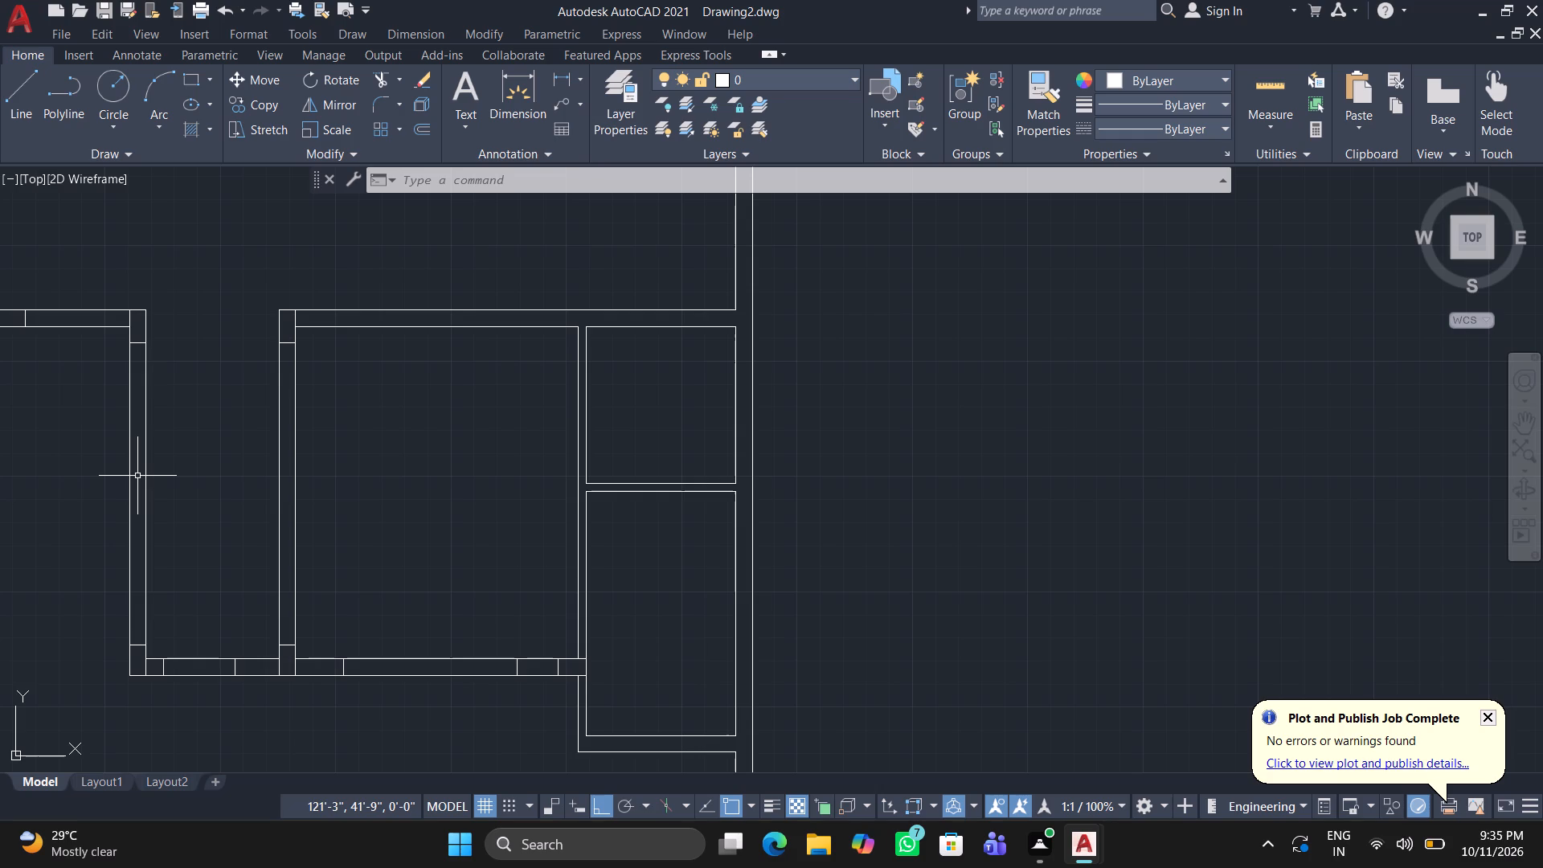
# Draw the column outline at the small lower room's bottom-right corner, out to the outer wall face and closed across the bottom wall about 1'-2" away.
pyautogui.scroll(-1, 135, 488)
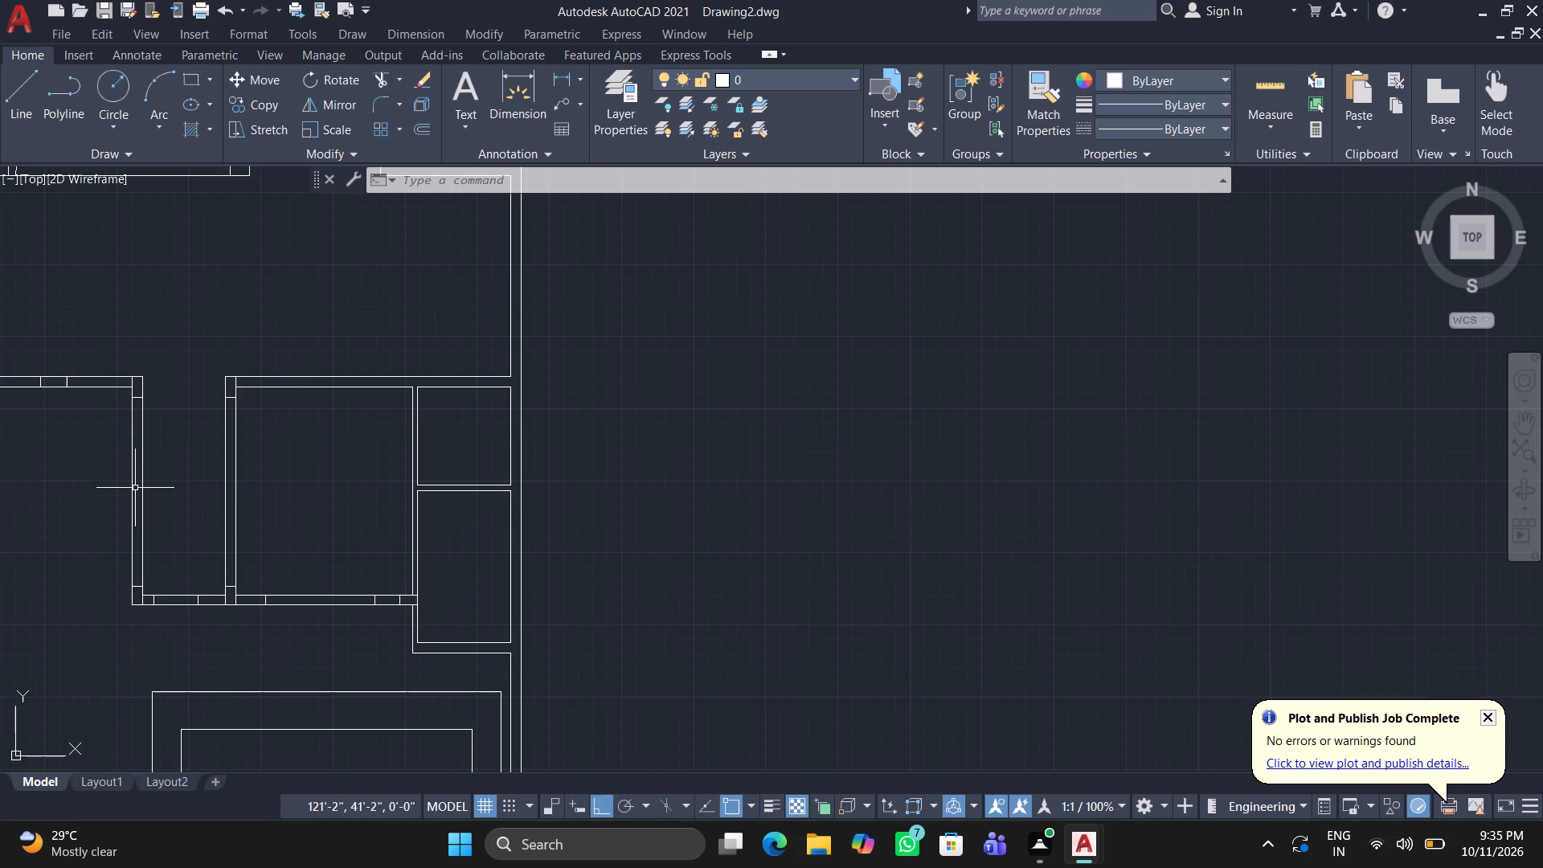
pyautogui.moveTo(124, 475); pyautogui.dragTo(129, 395, button='middle')
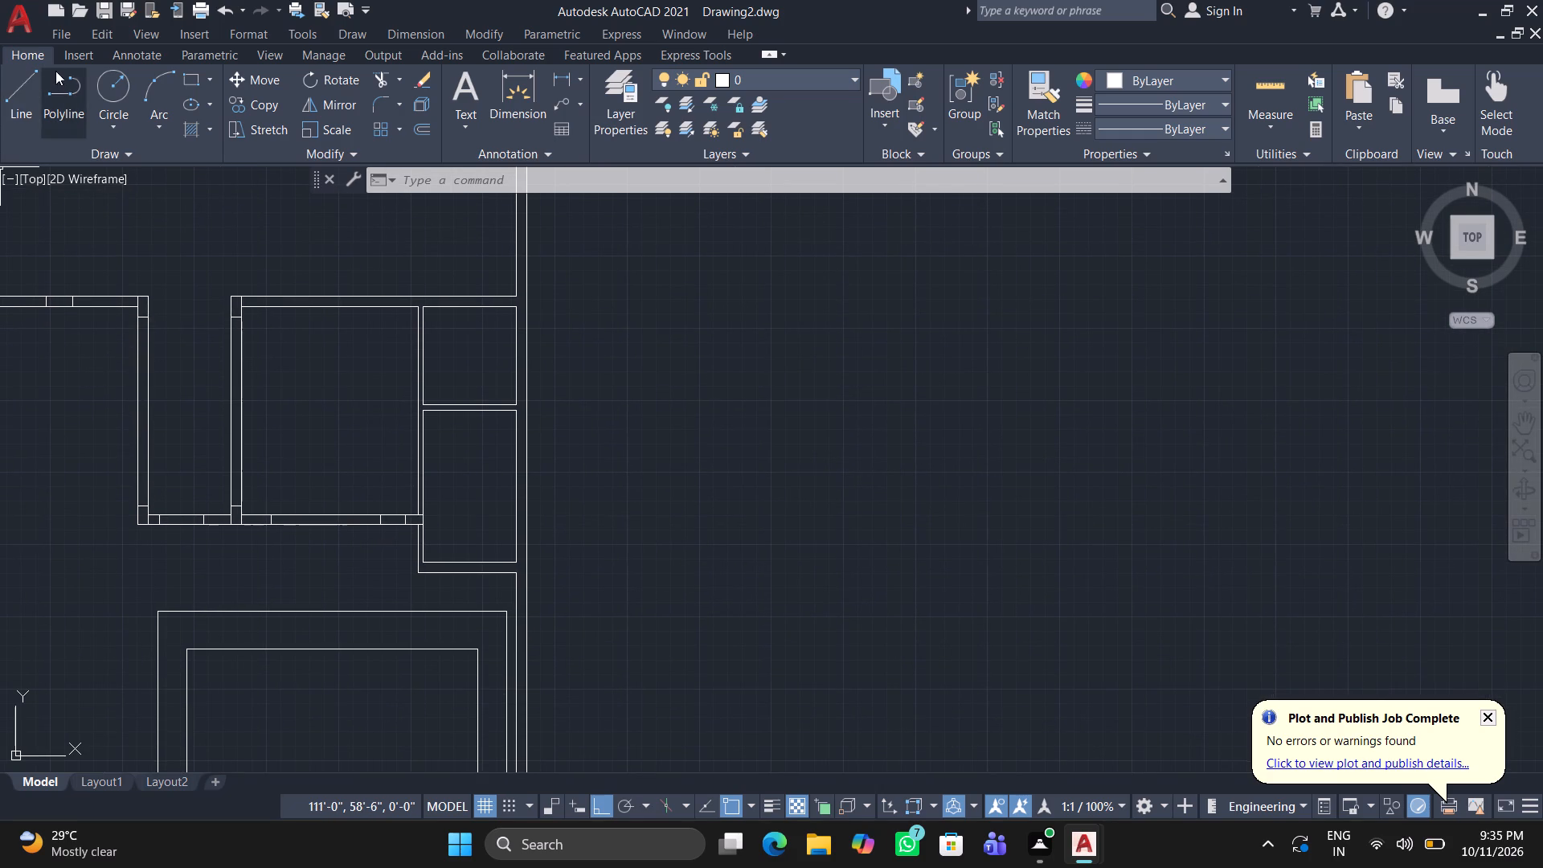
pyautogui.click(22, 73)
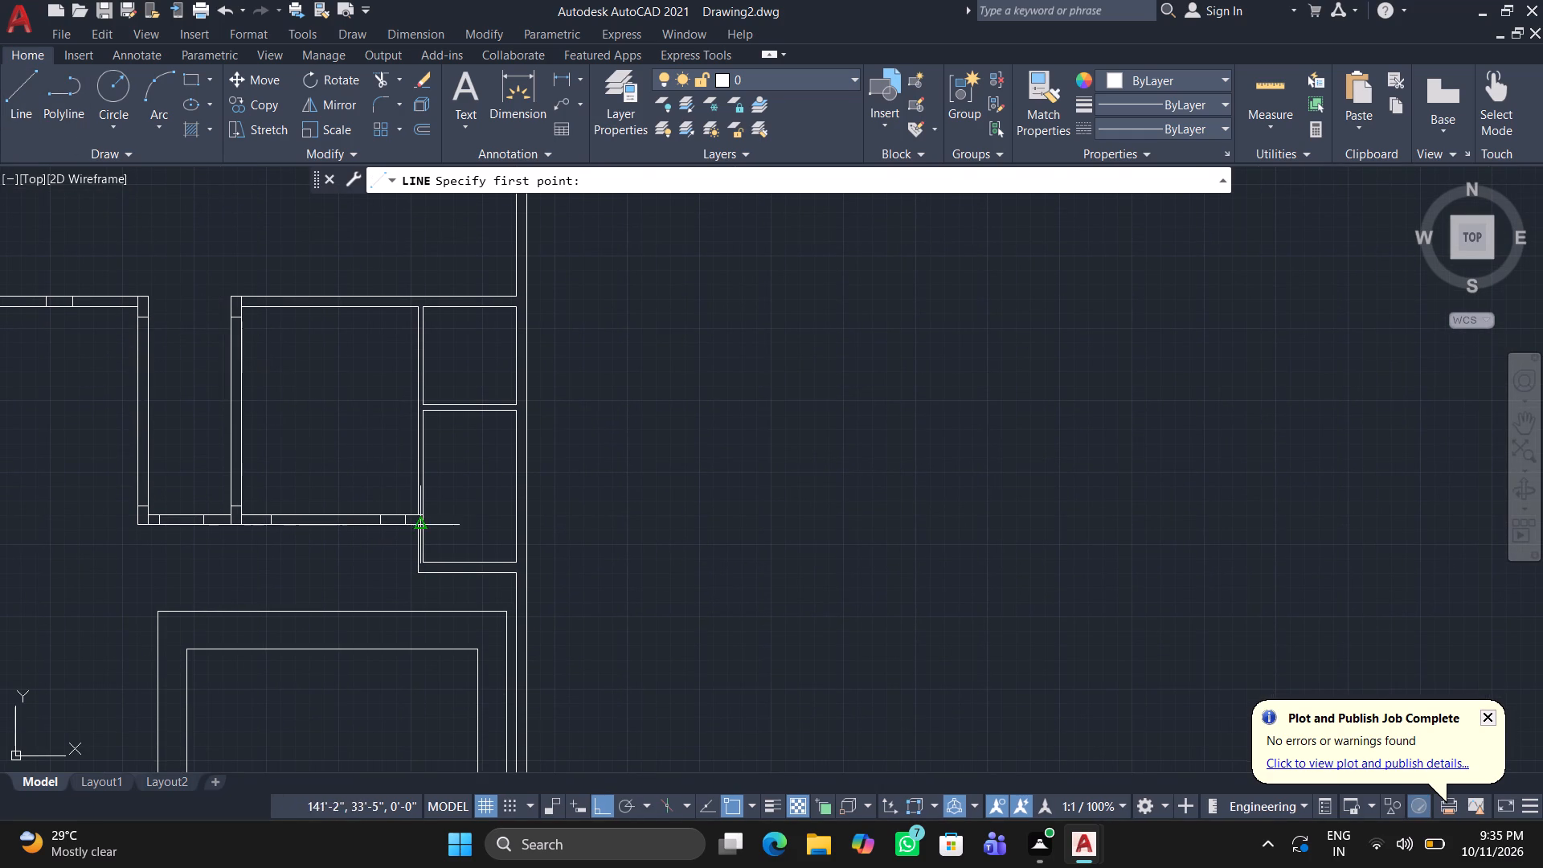
pyautogui.scroll(2, 462, 550)
pyautogui.click(598, 583)
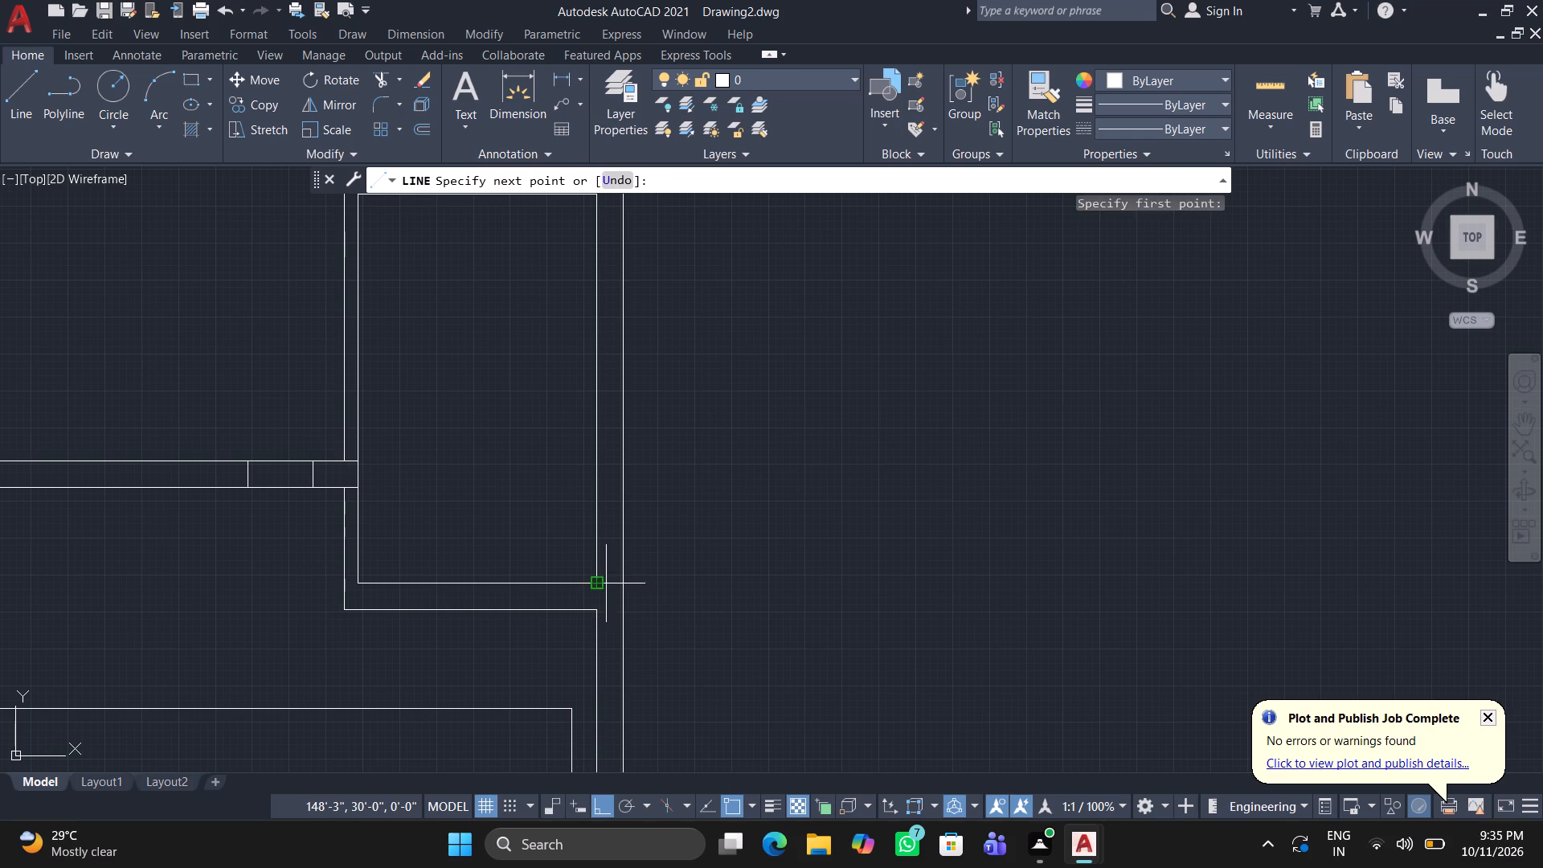
pyautogui.click(620, 584)
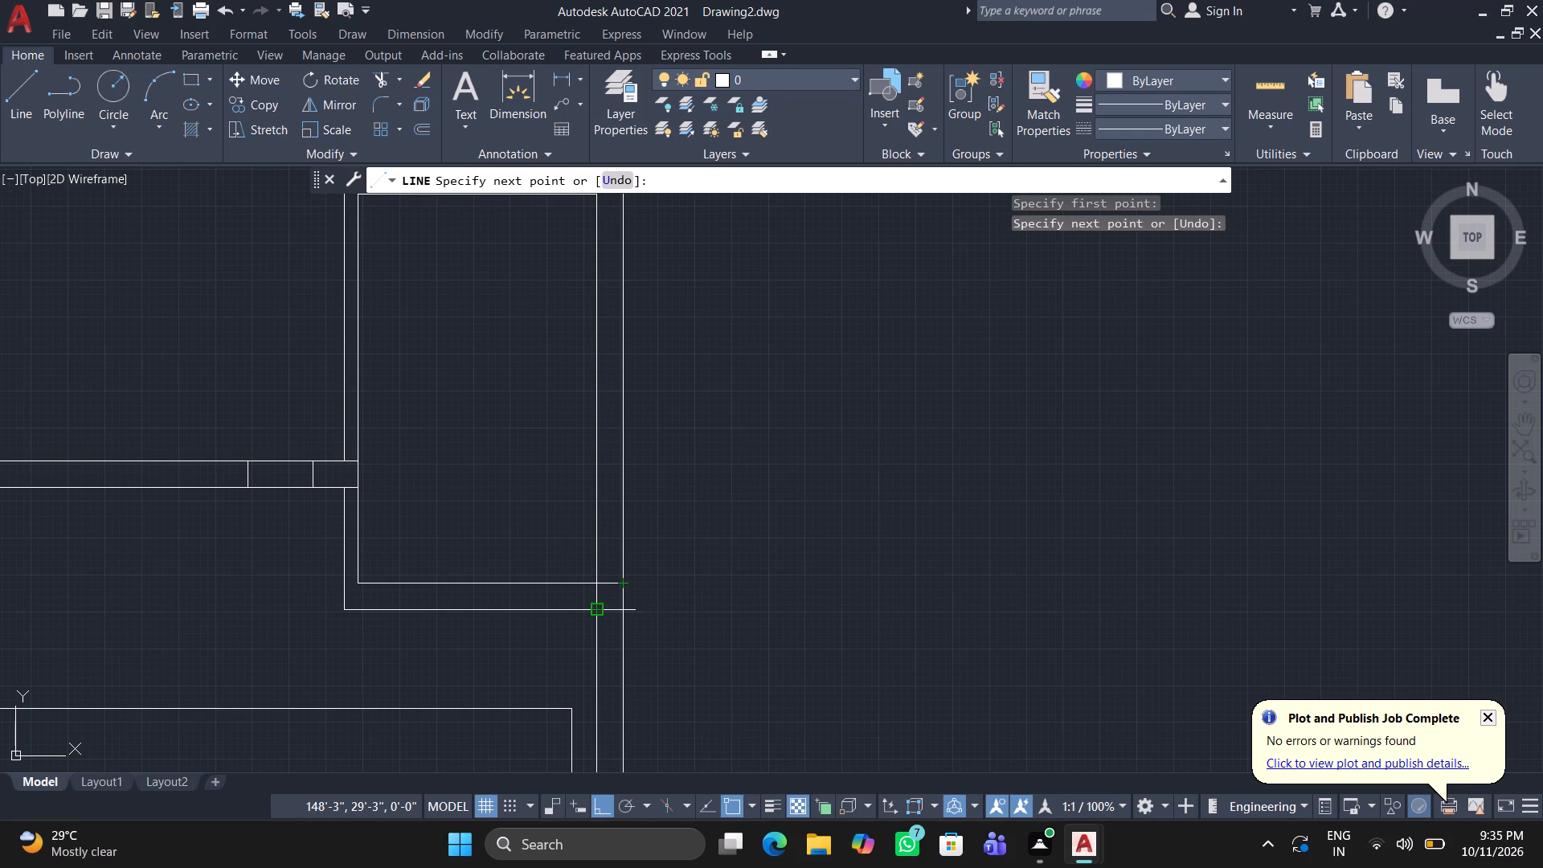
pyautogui.scroll(2, 595, 612)
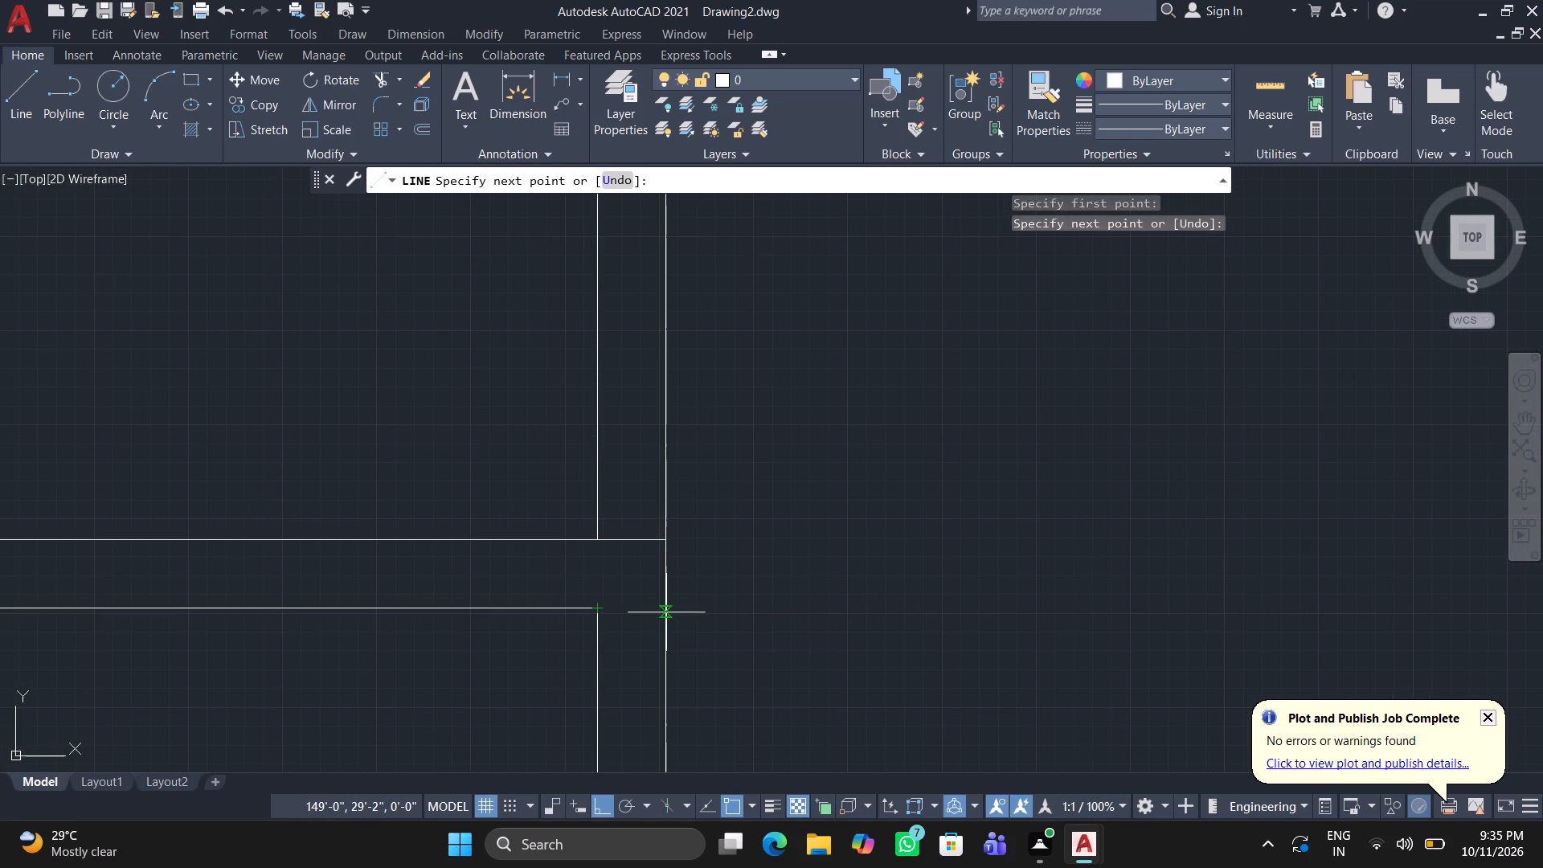
pyautogui.click(666, 608)
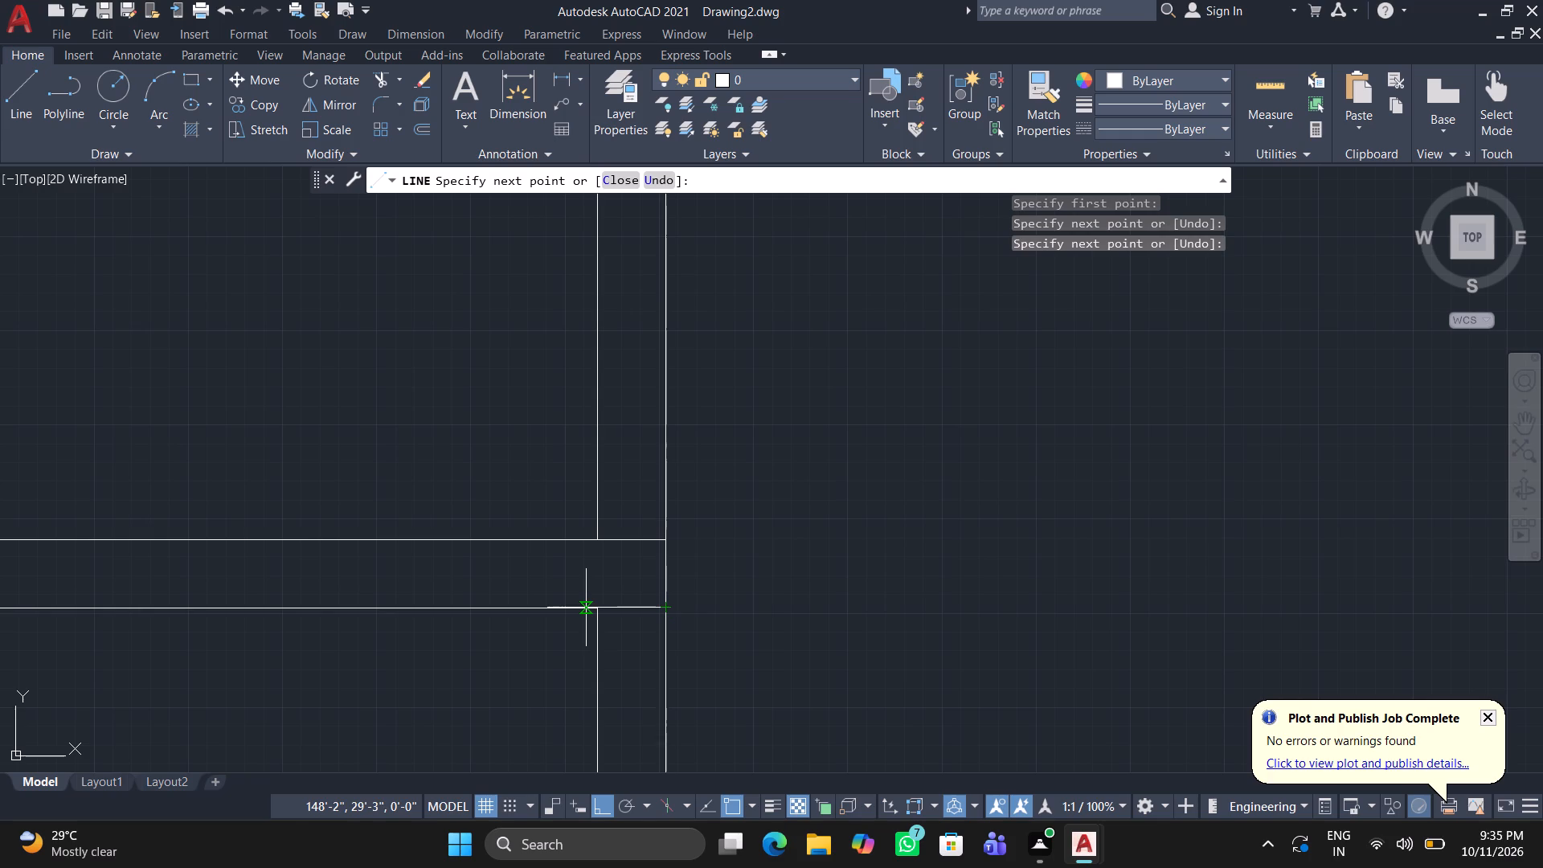
pyautogui.click(585, 608)
pyautogui.click(559, 608)
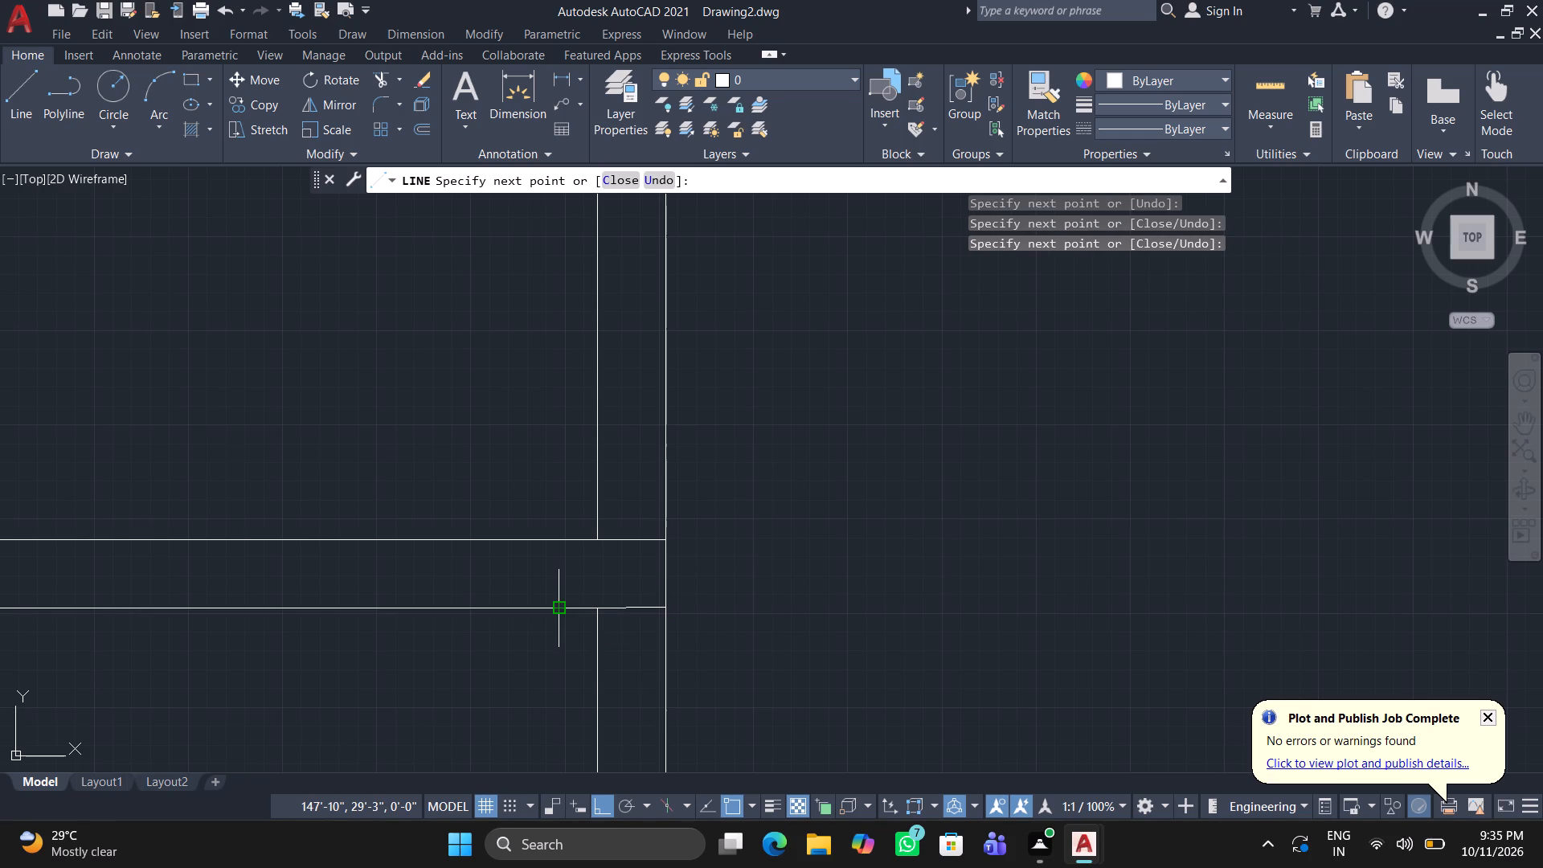
pyautogui.scroll(2, 562, 574)
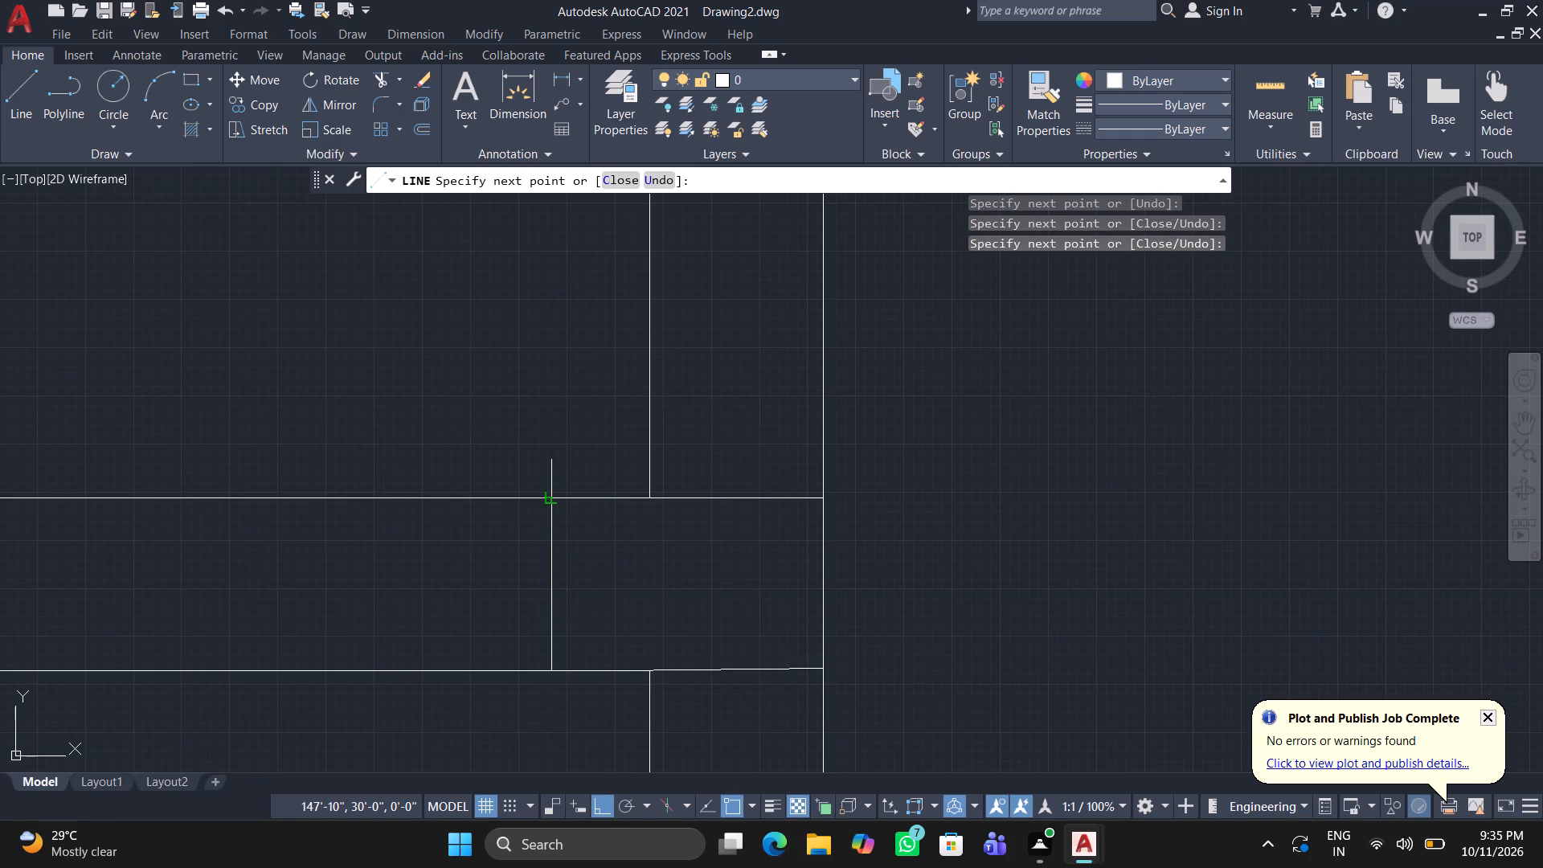
pyautogui.click(555, 494)
pyautogui.press('Return')
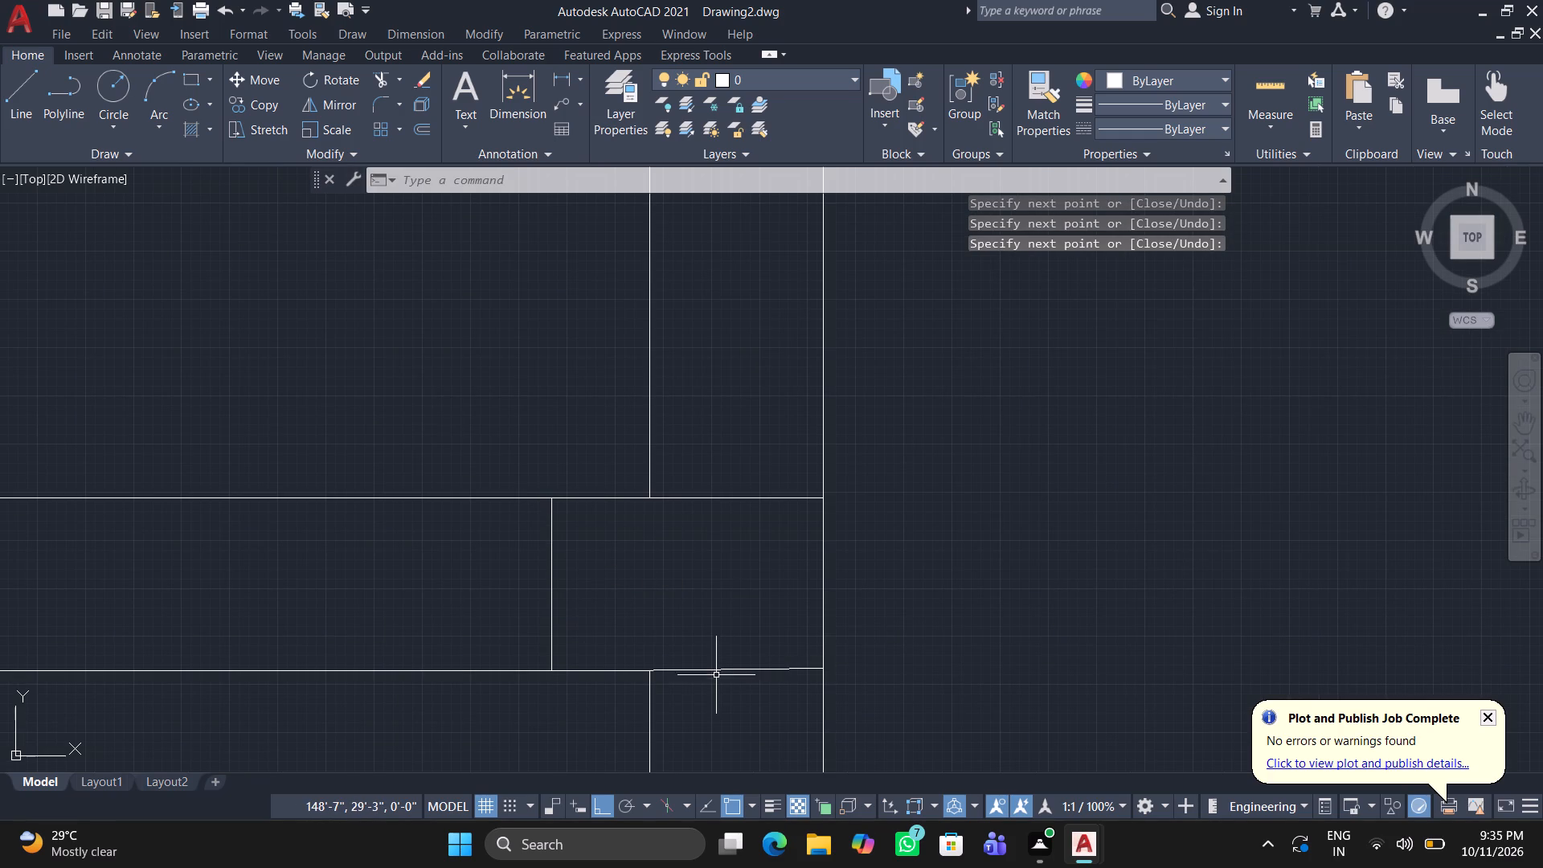
# Erase the slanted line at the column's bottom and the short leftover segment along the bottom wall's lower edge.
pyautogui.click(716, 669)
pyautogui.press('Delete')
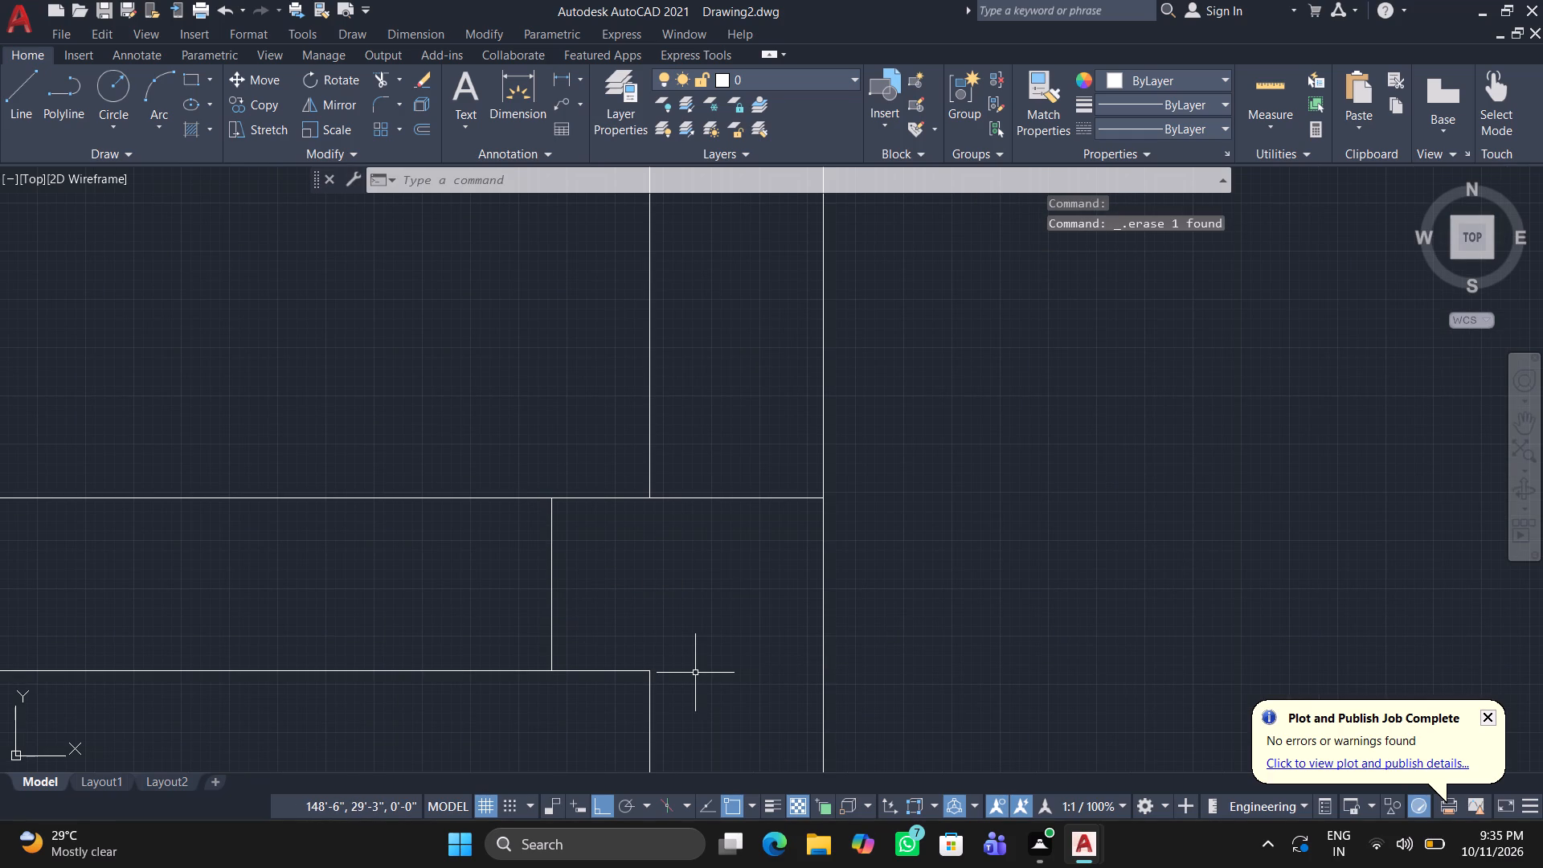
pyautogui.press('space')
pyautogui.press('space')
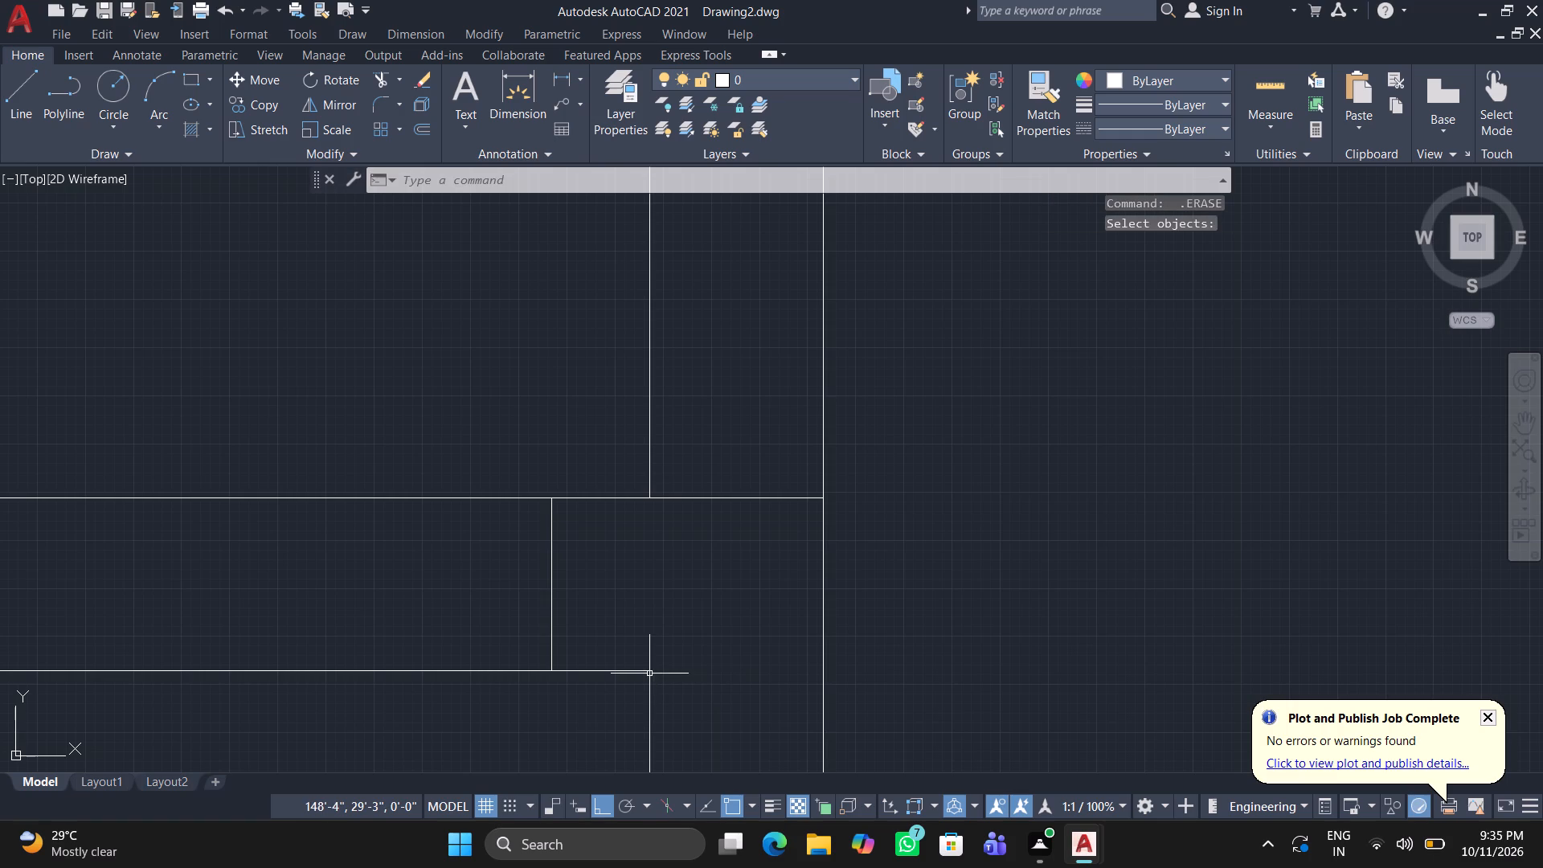
pyautogui.click(614, 674)
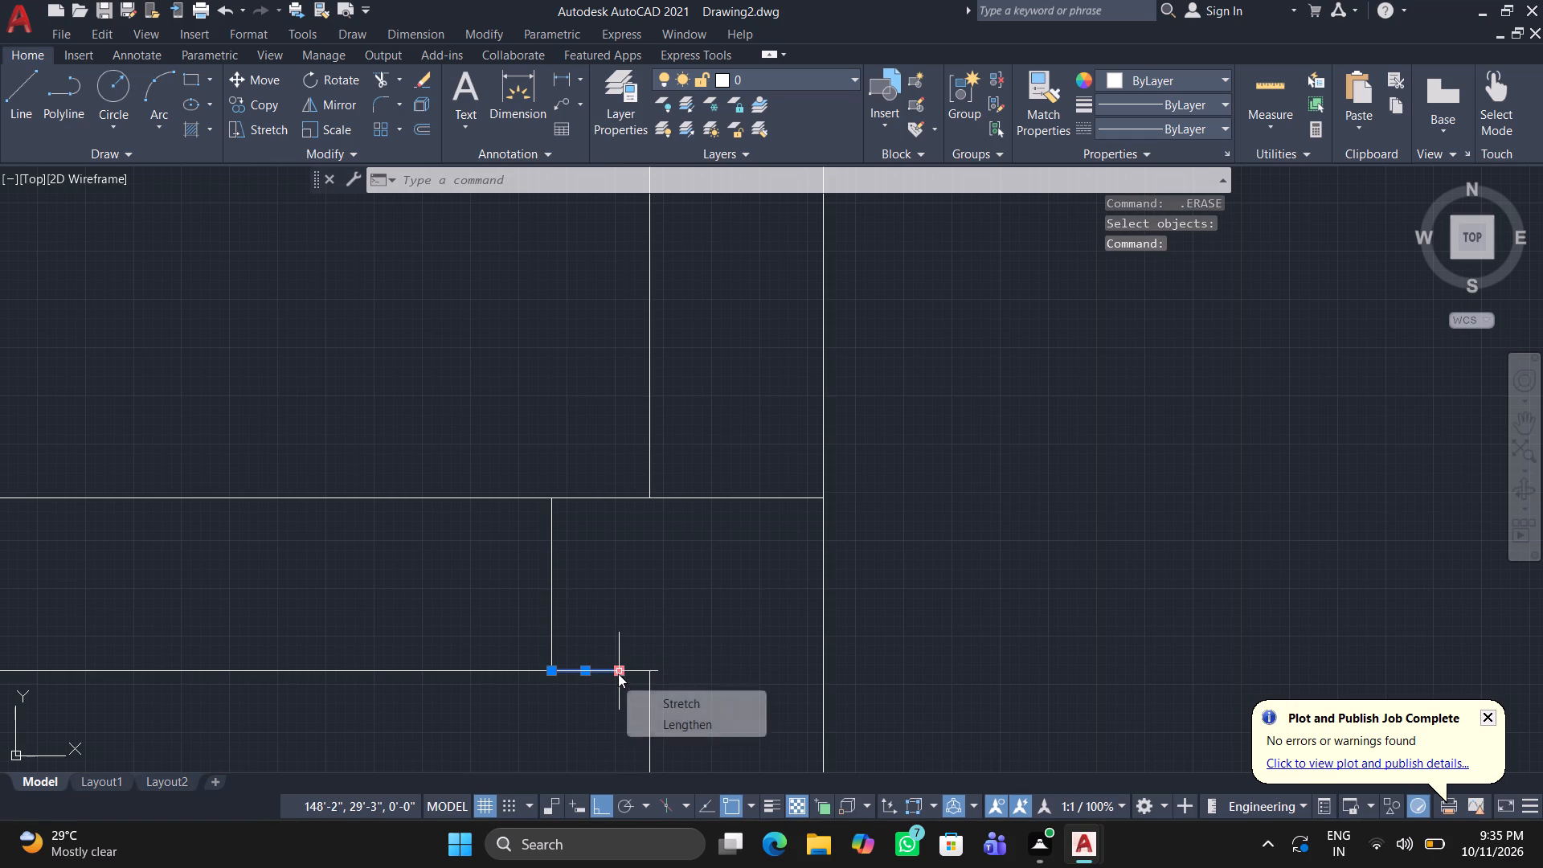
pyautogui.click(620, 672)
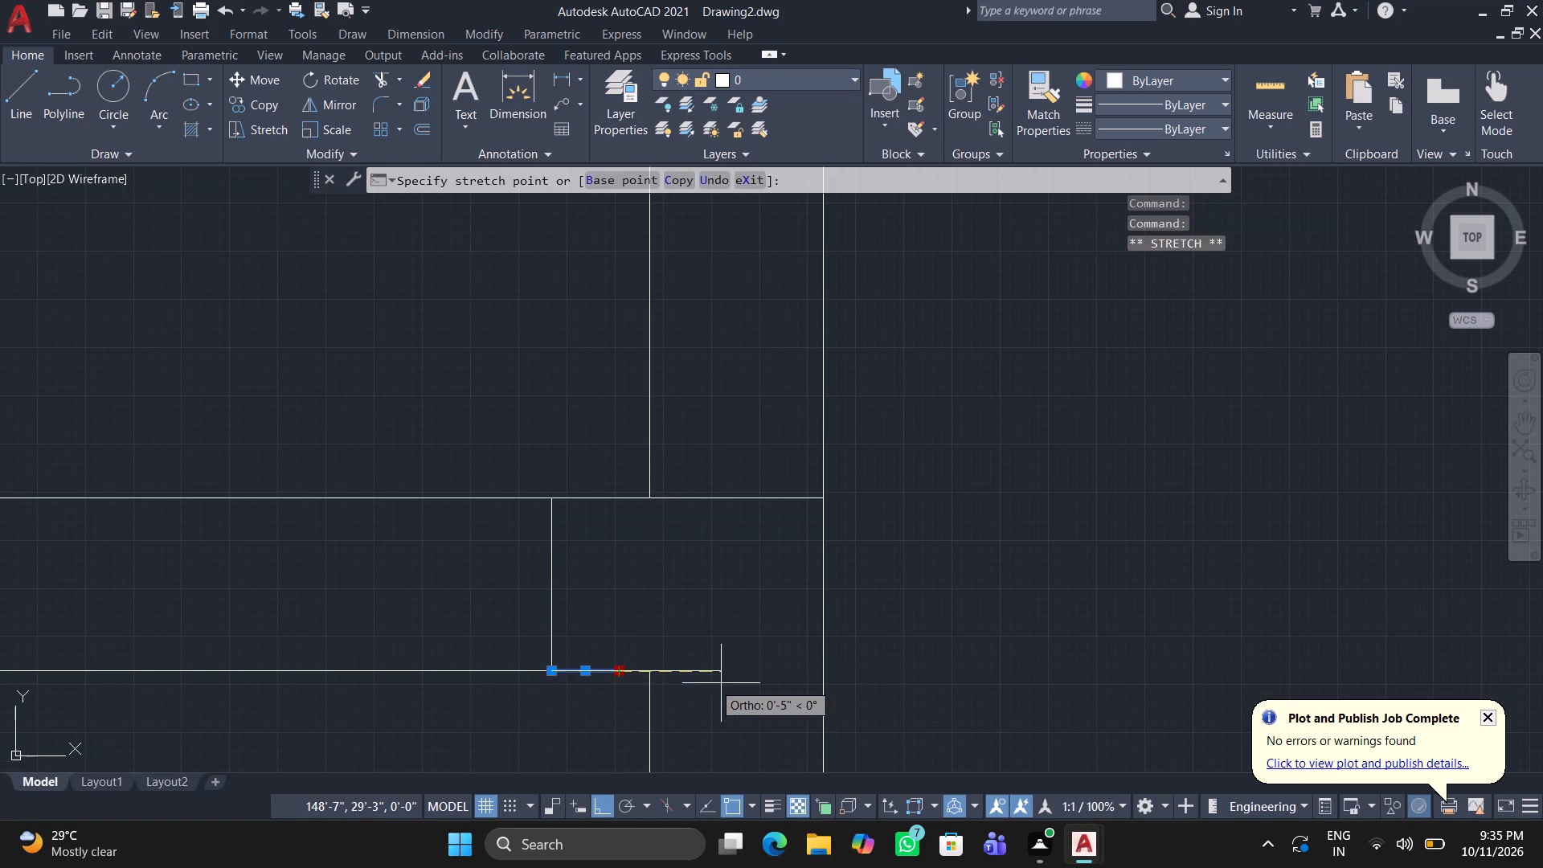
pyautogui.click(828, 675)
pyautogui.press('space')
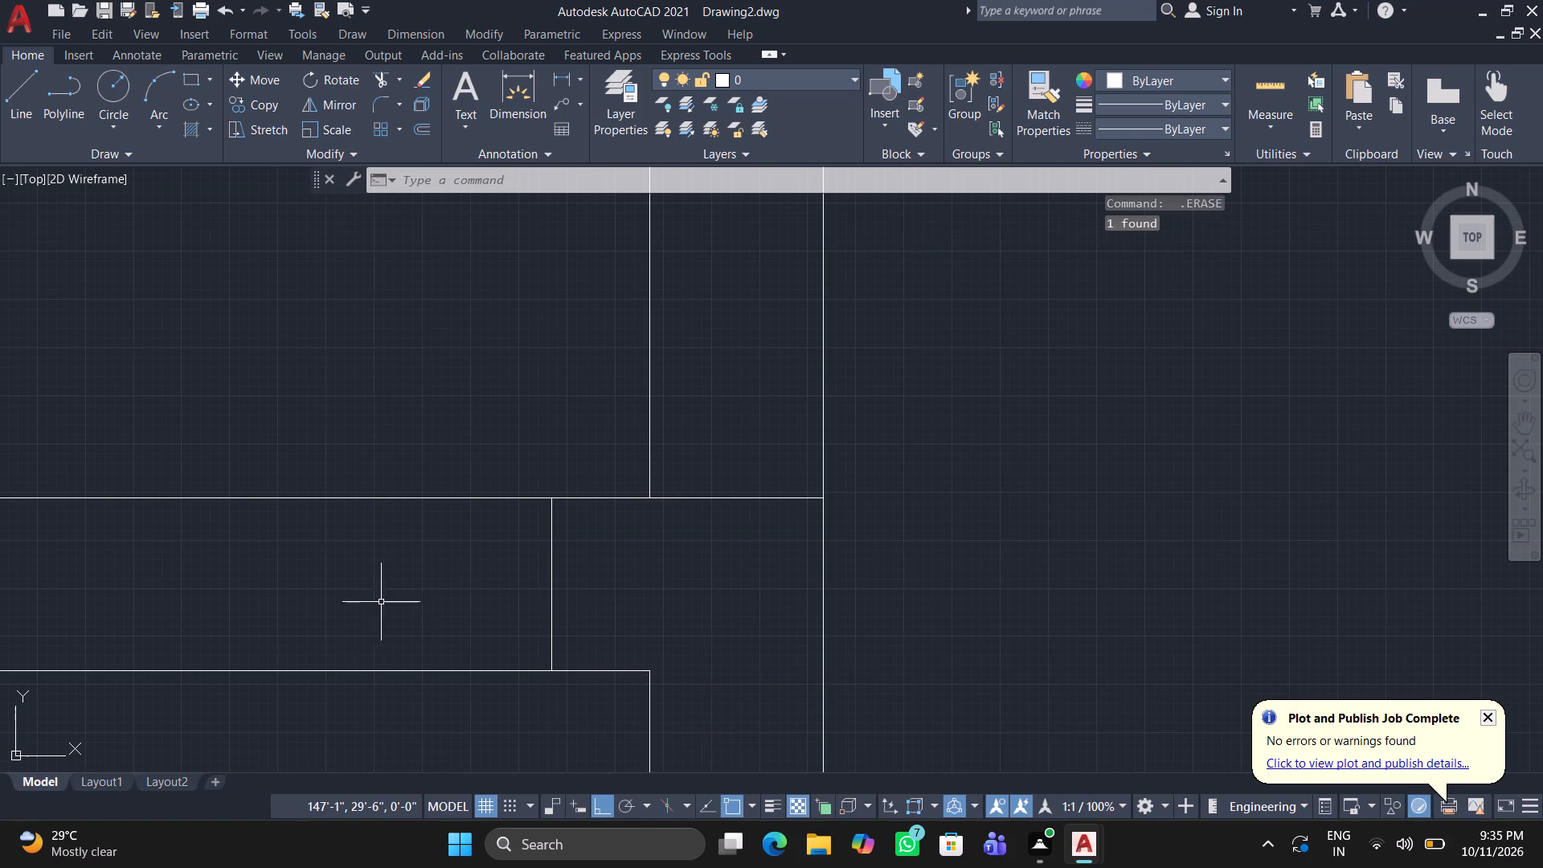
# Draw a straight line extending the bottom wall's lower edge to the outer wall's outer face.
pyautogui.click(13, 83)
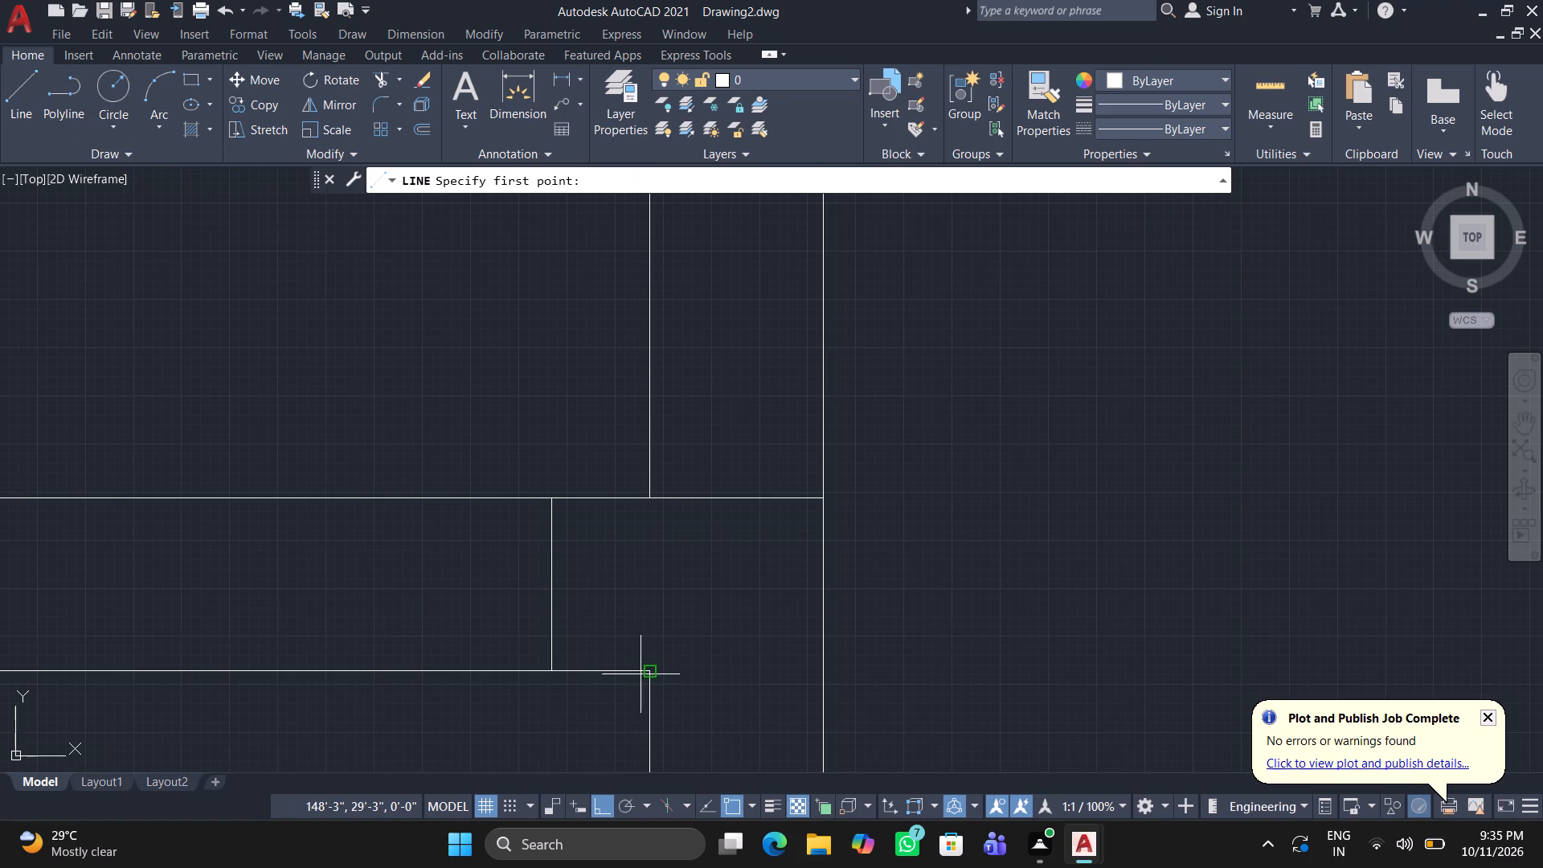
pyautogui.click(644, 675)
pyautogui.click(830, 671)
pyautogui.press('space')
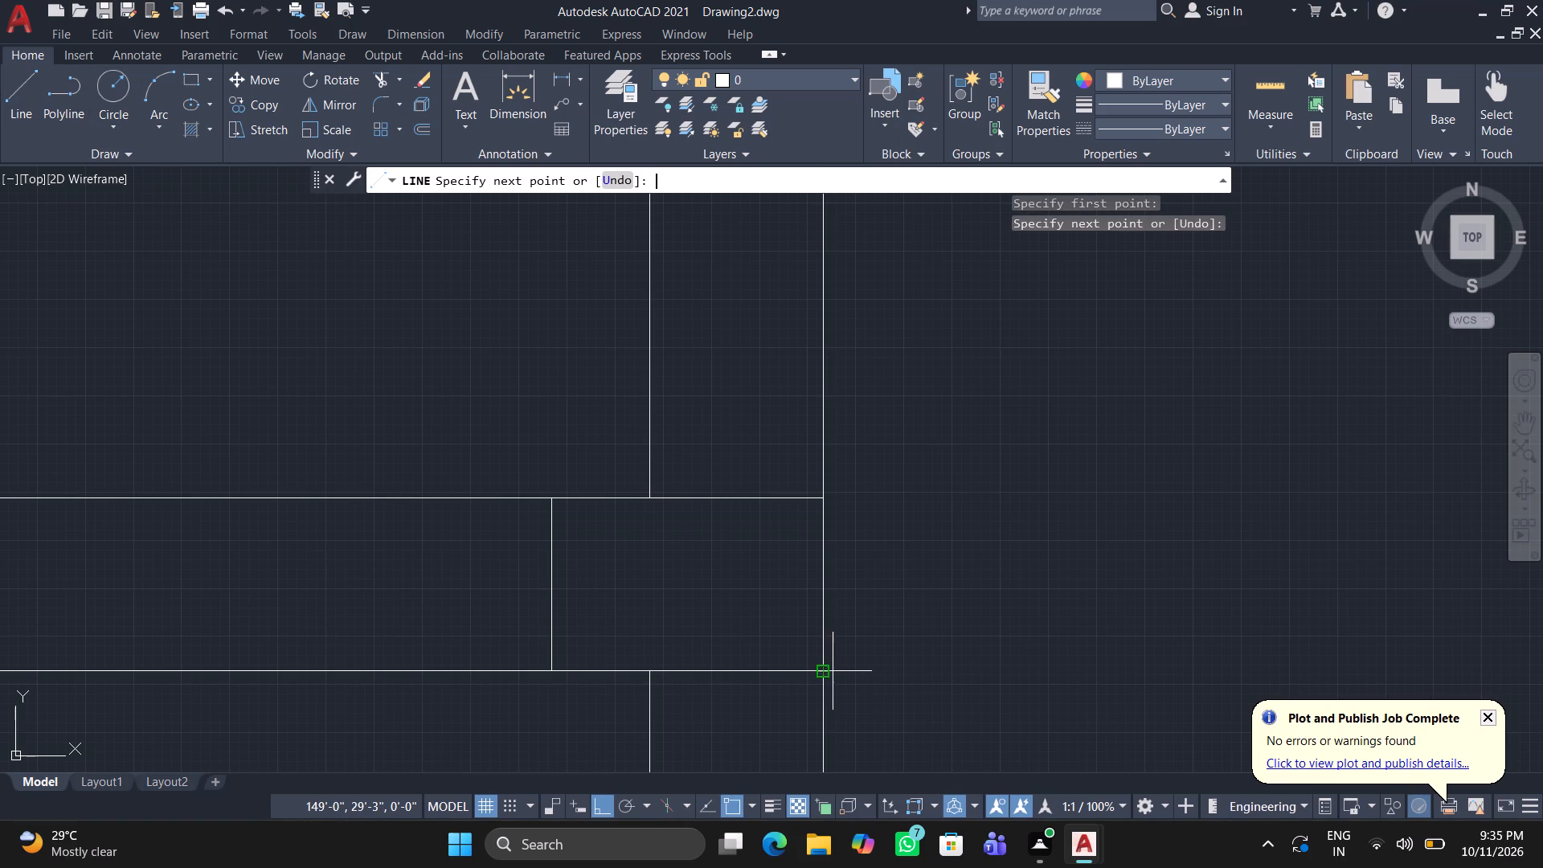
# Draw two lines across the small room's bottom wall about 3'-10" apart, the first about 7" from its inner left corner.
pyautogui.scroll(-1, 235, 598)
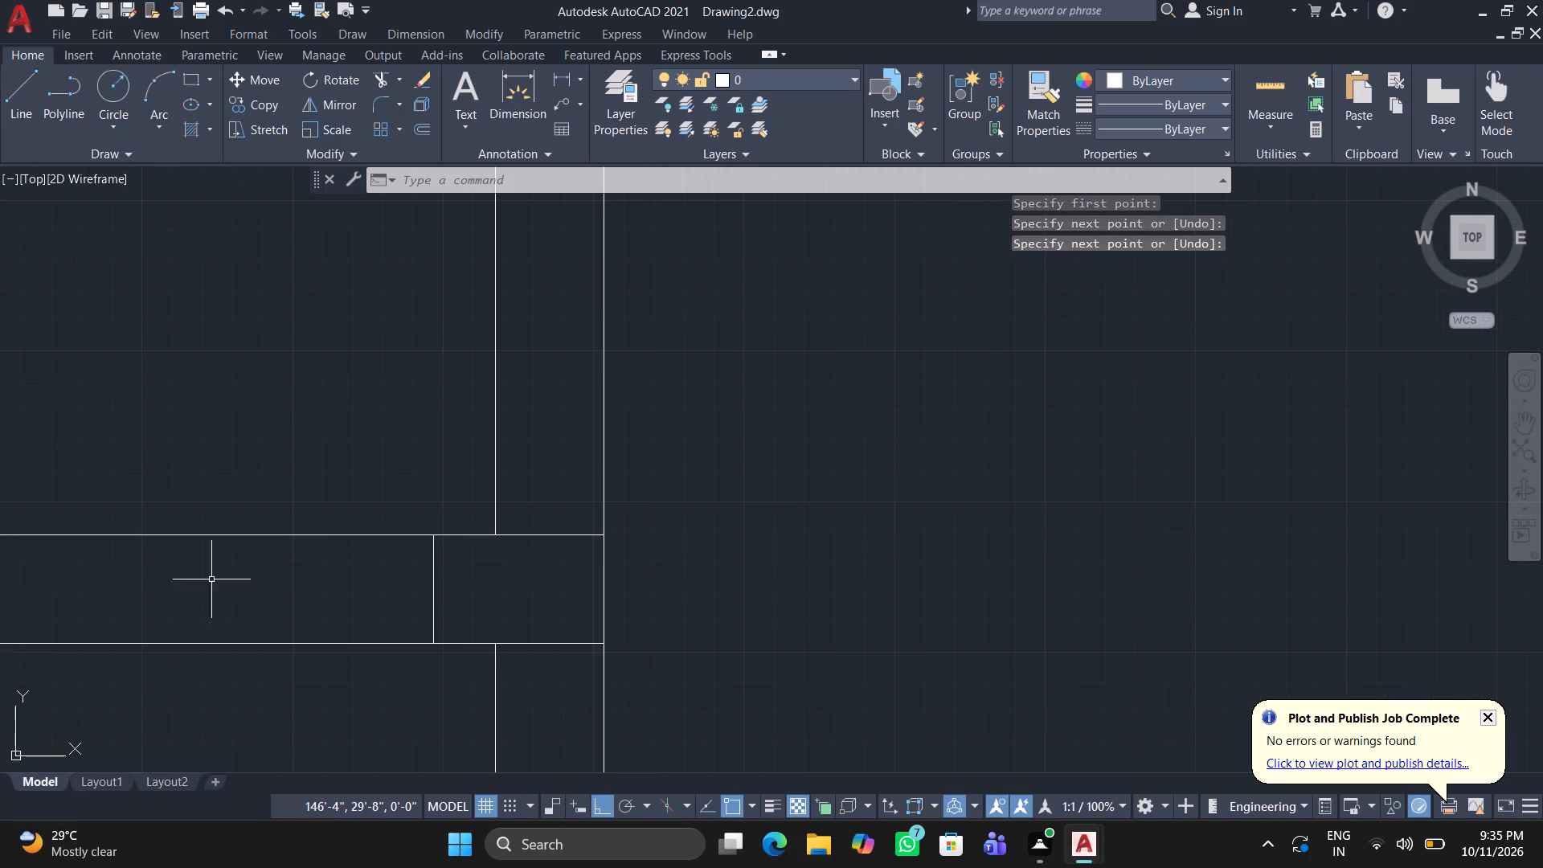
pyautogui.click(21, 80)
pyautogui.moveTo(159, 345); pyautogui.dragTo(621, 351, button='middle')
pyautogui.scroll(-3, 502, 381)
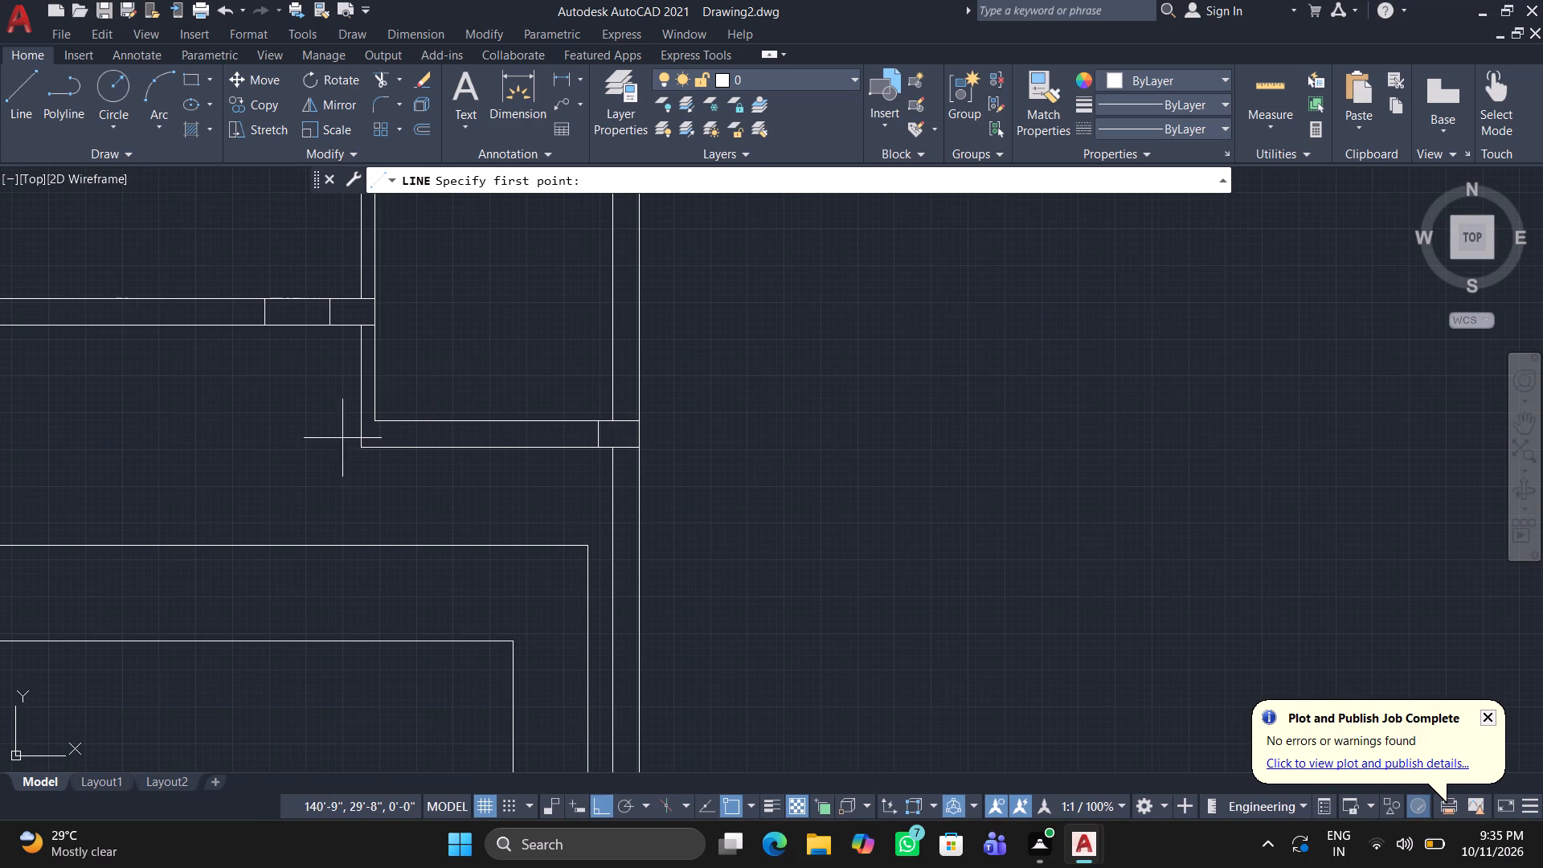
pyautogui.scroll(2, 381, 412)
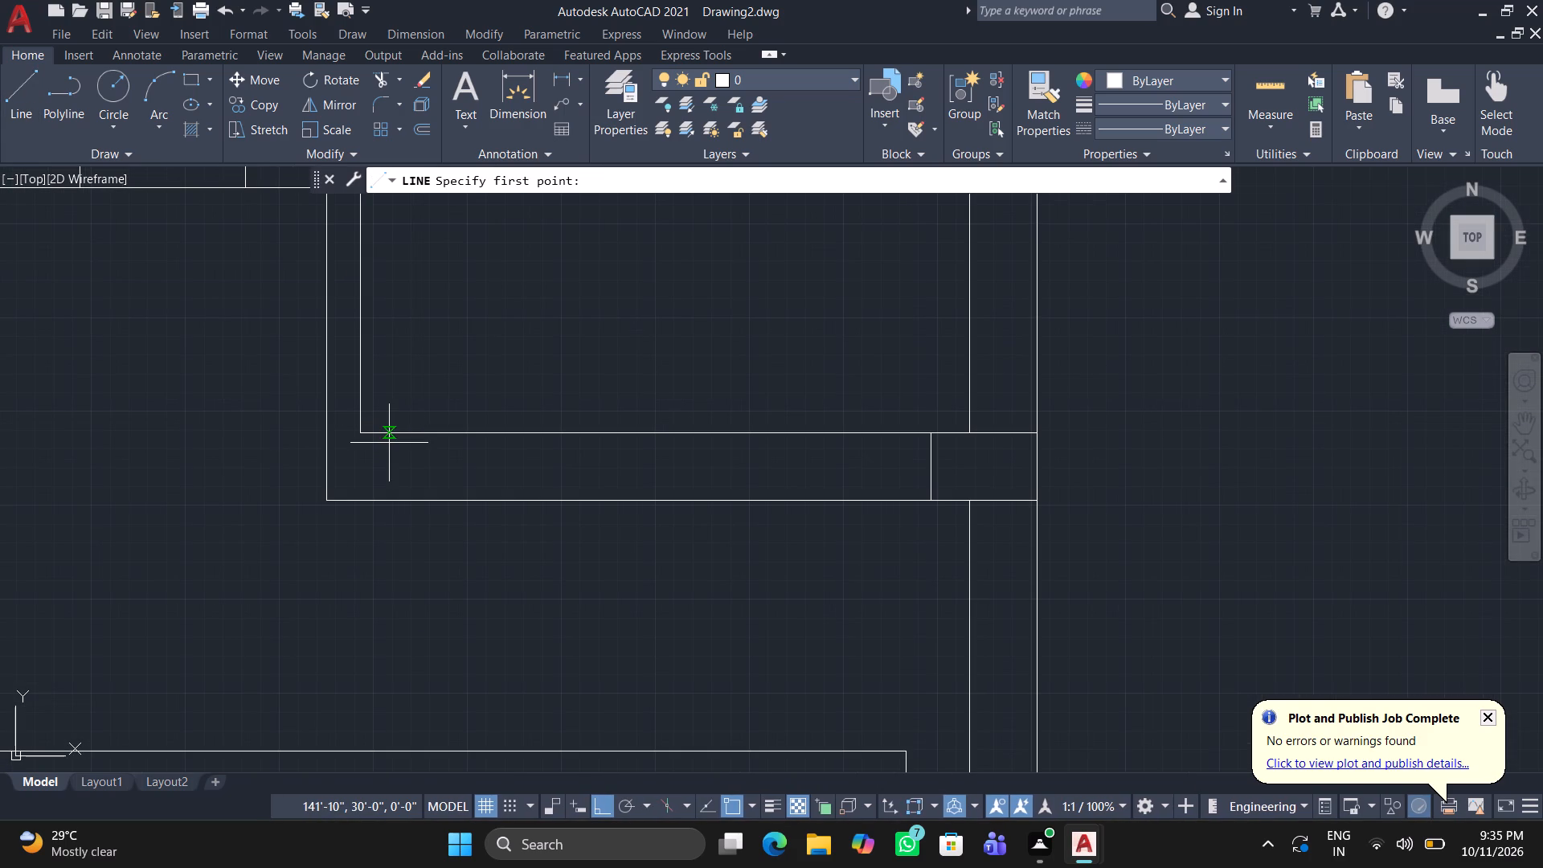
pyautogui.scroll(2, 402, 436)
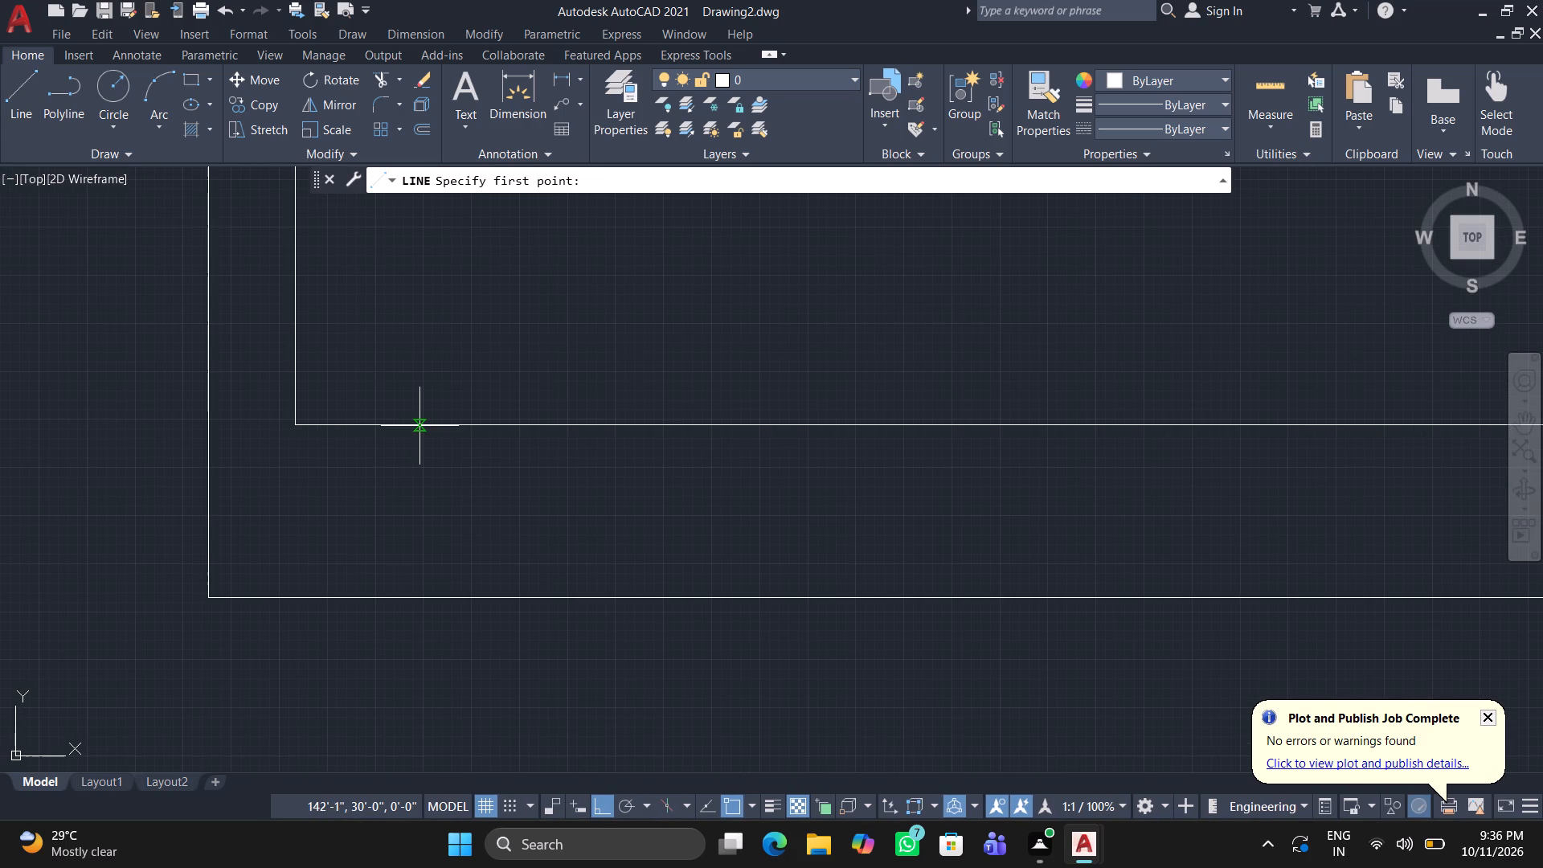
pyautogui.click(420, 426)
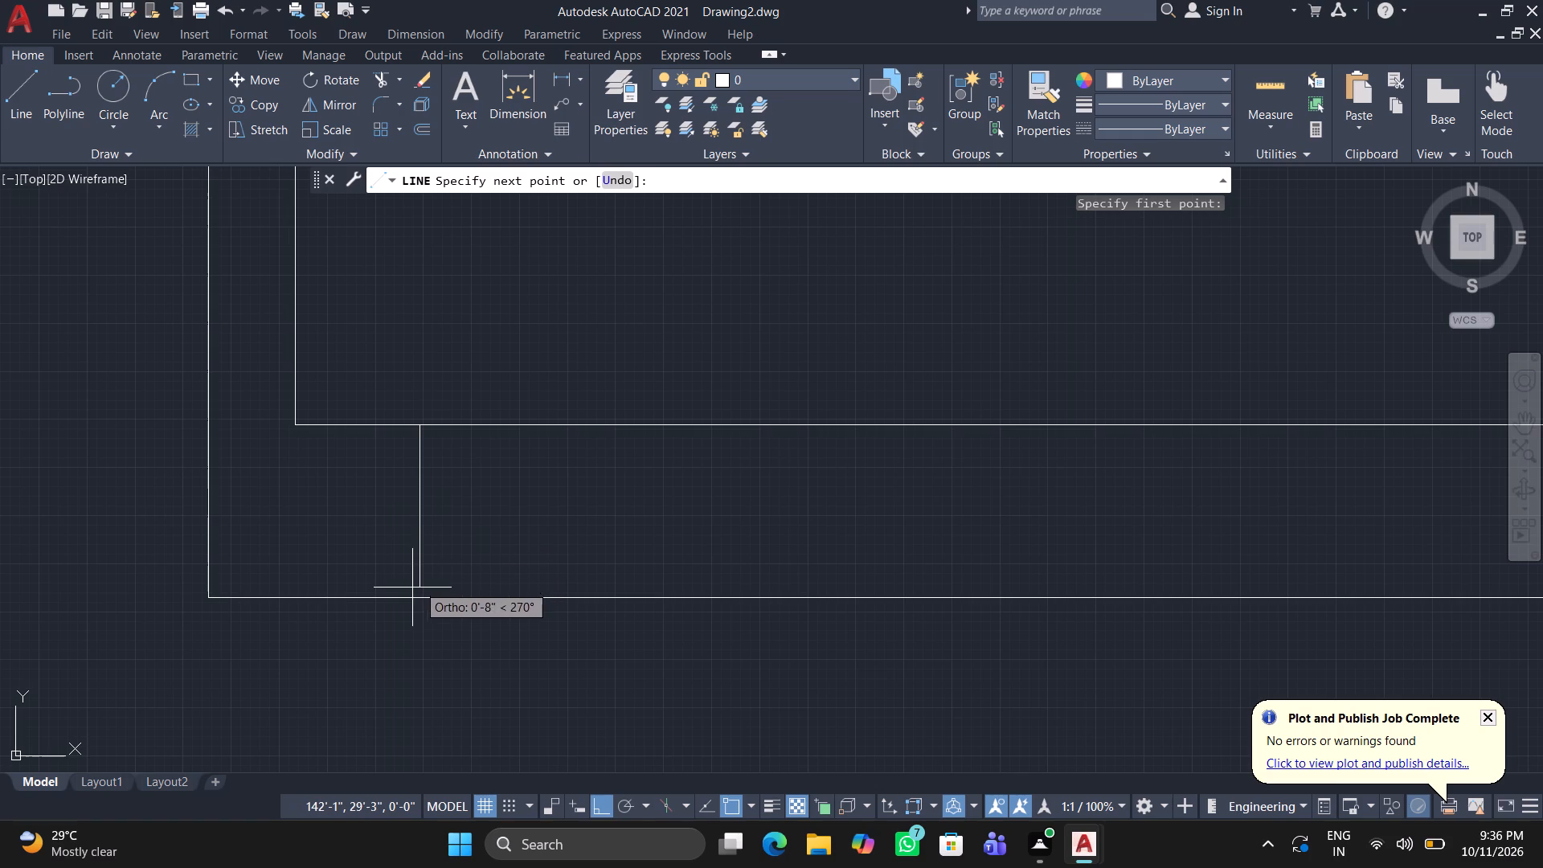
pyautogui.click(422, 597)
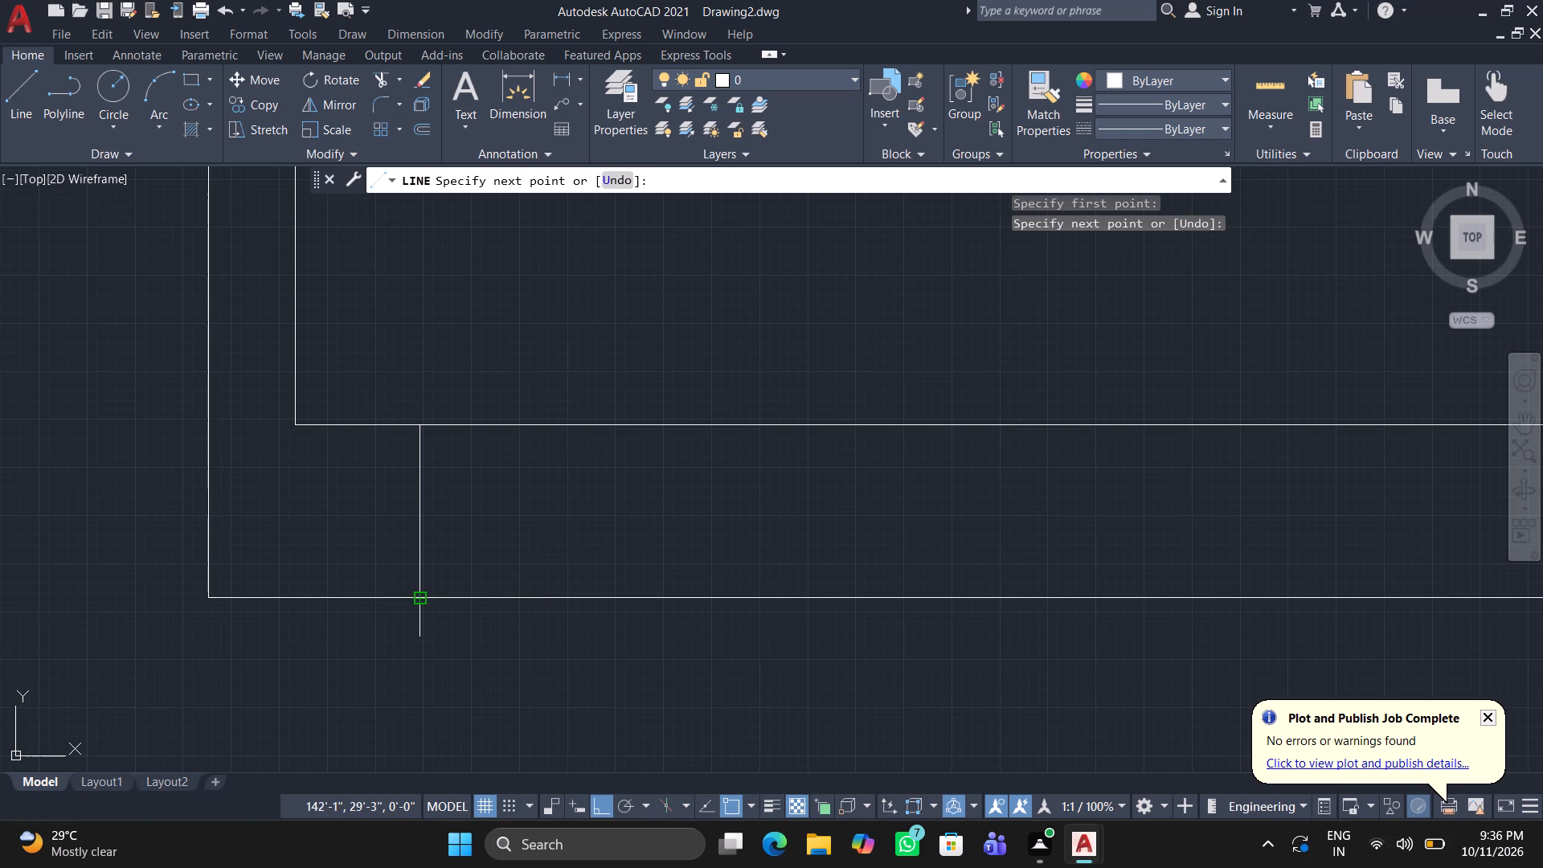
pyautogui.moveTo(1107, 618); pyautogui.dragTo(546, 607, button='middle')
pyautogui.scroll(-1, 590, 602)
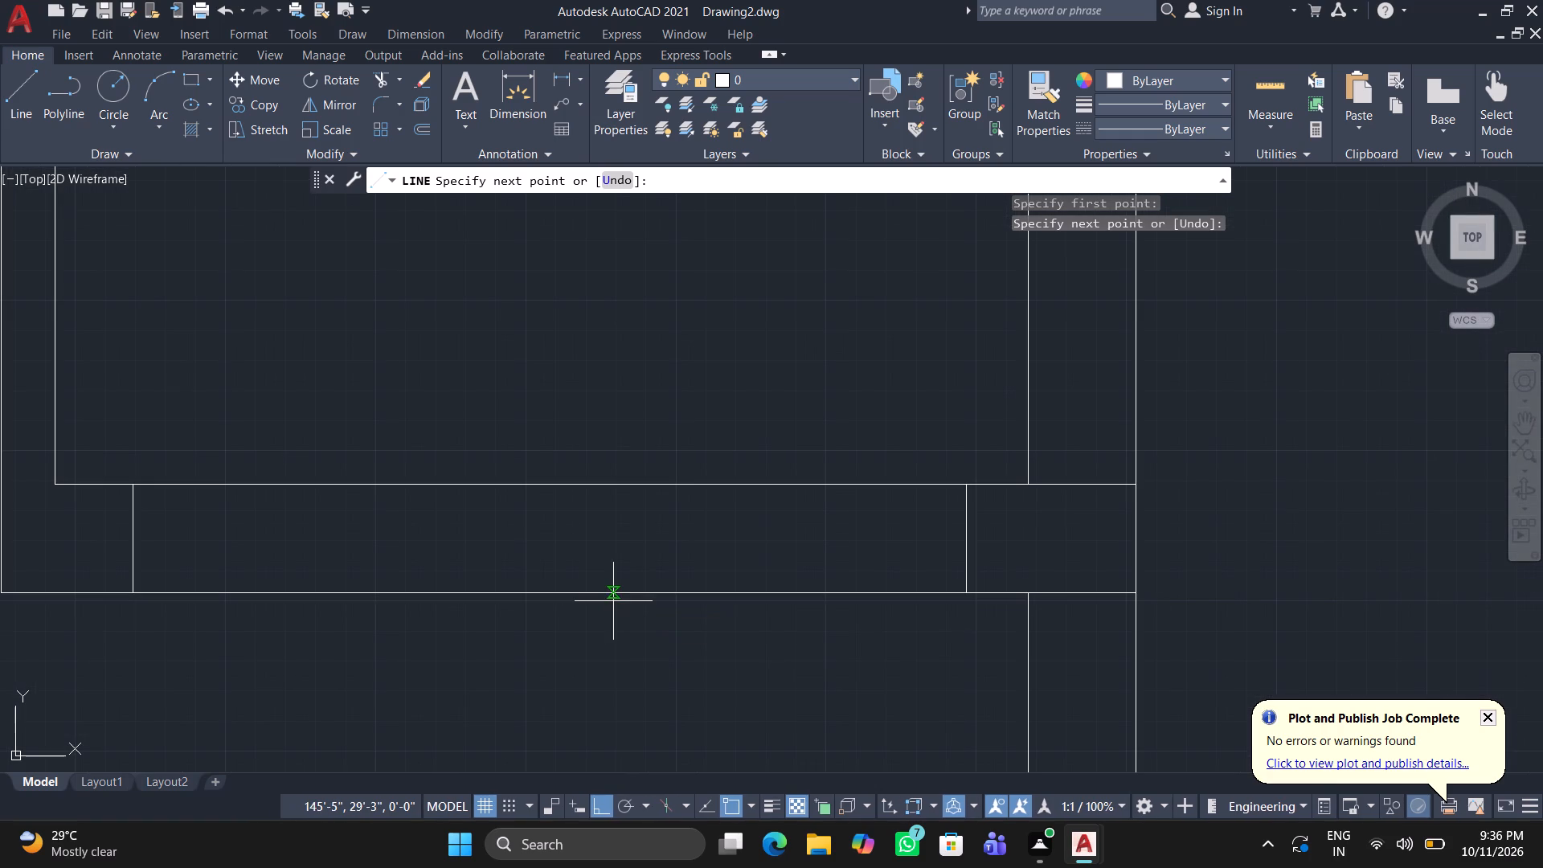
pyautogui.click(686, 595)
pyautogui.click(684, 490)
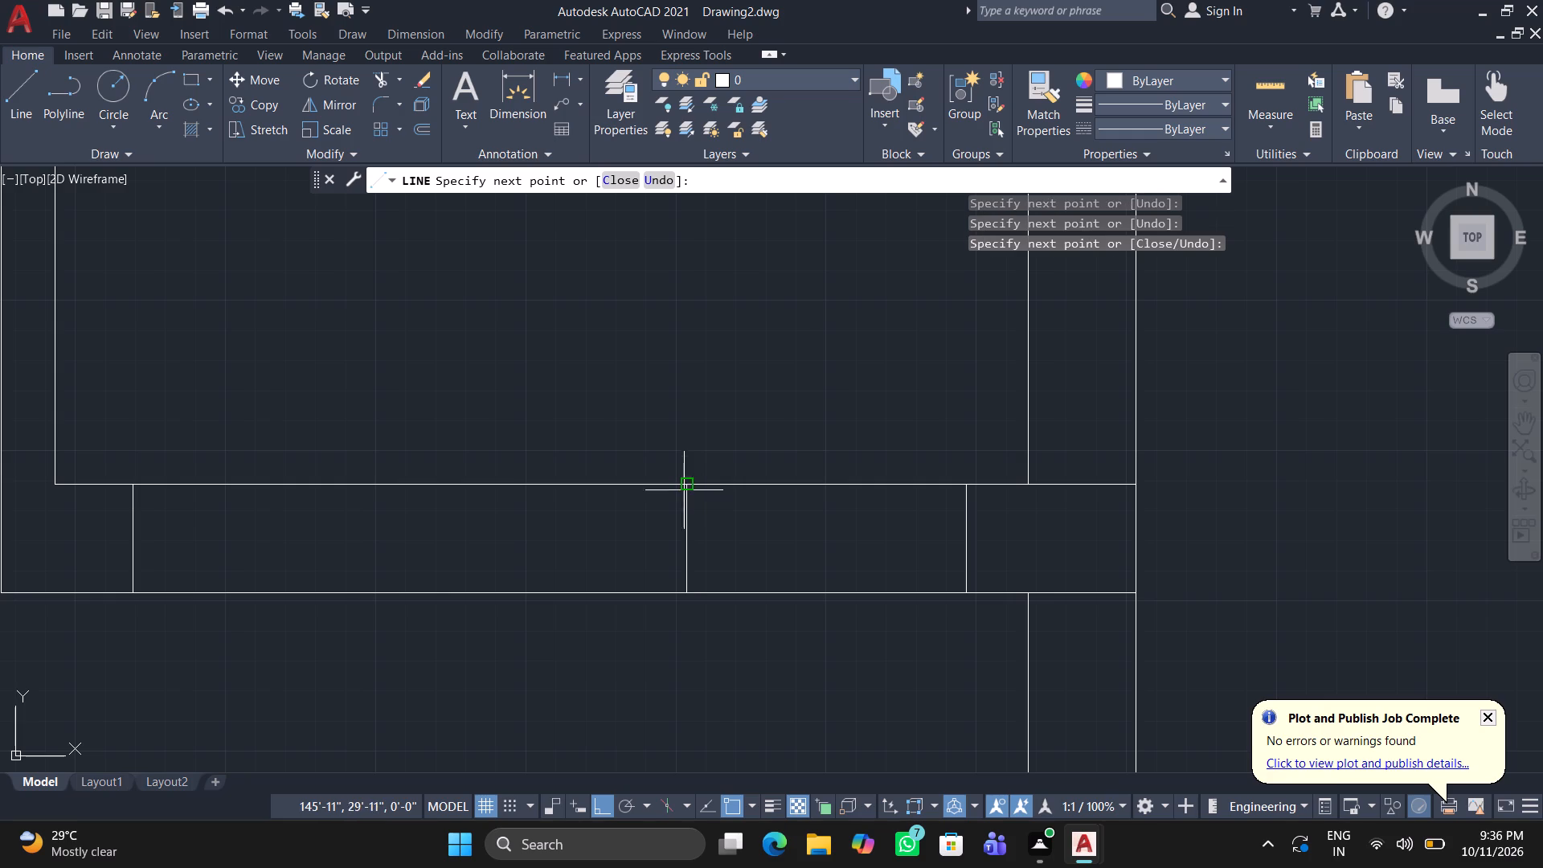
pyautogui.press('Return')
# Erase the inner face line of the small lower room's left partition.
pyautogui.scroll(-3, 364, 510)
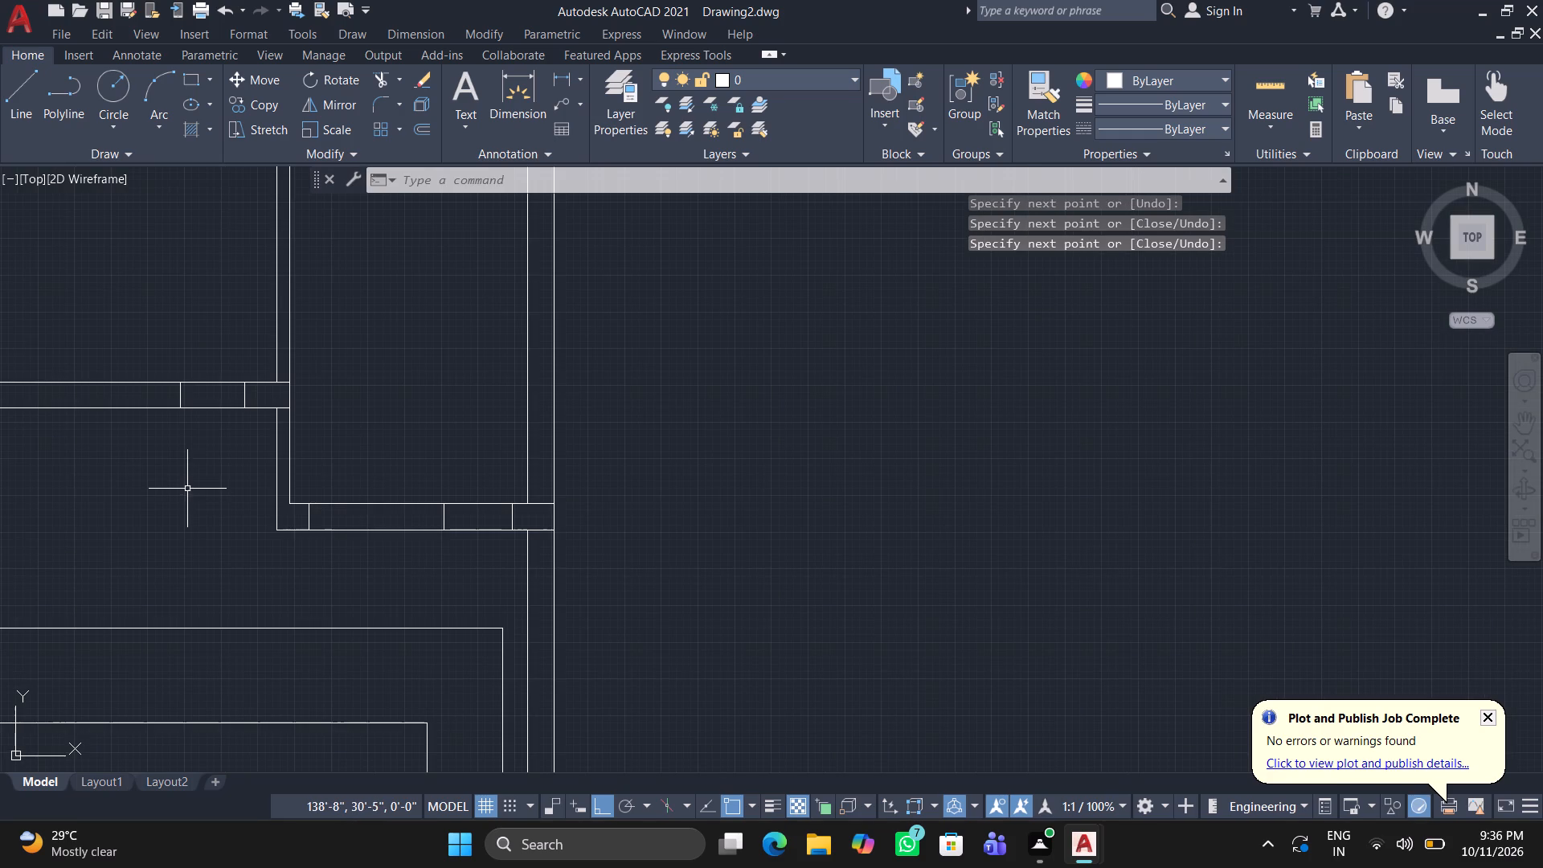
pyautogui.moveTo(304, 469); pyautogui.dragTo(505, 652, button='middle')
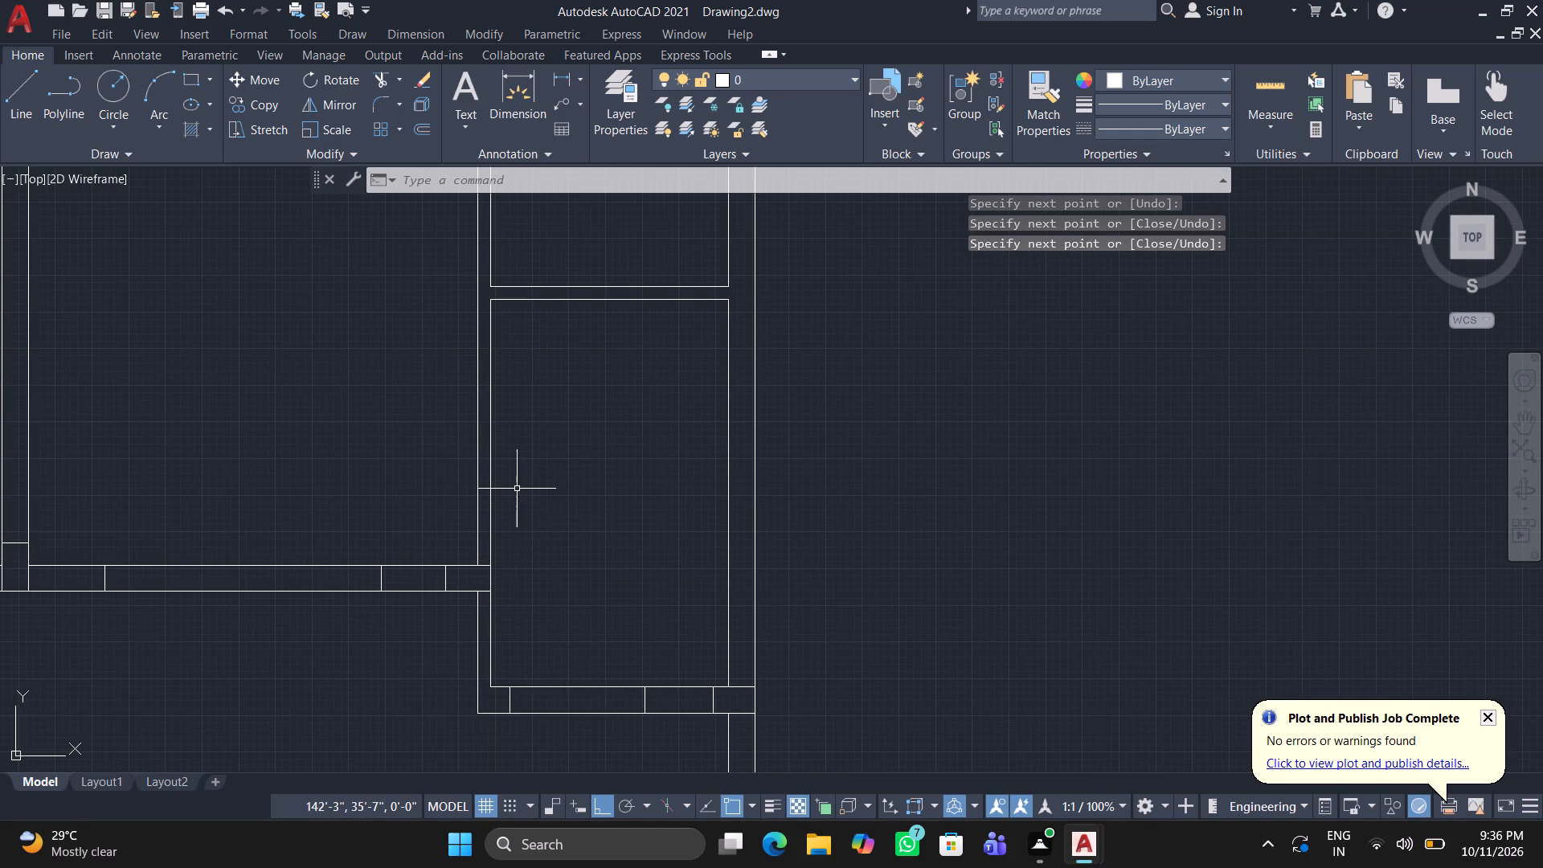
pyautogui.scroll(-2, 517, 489)
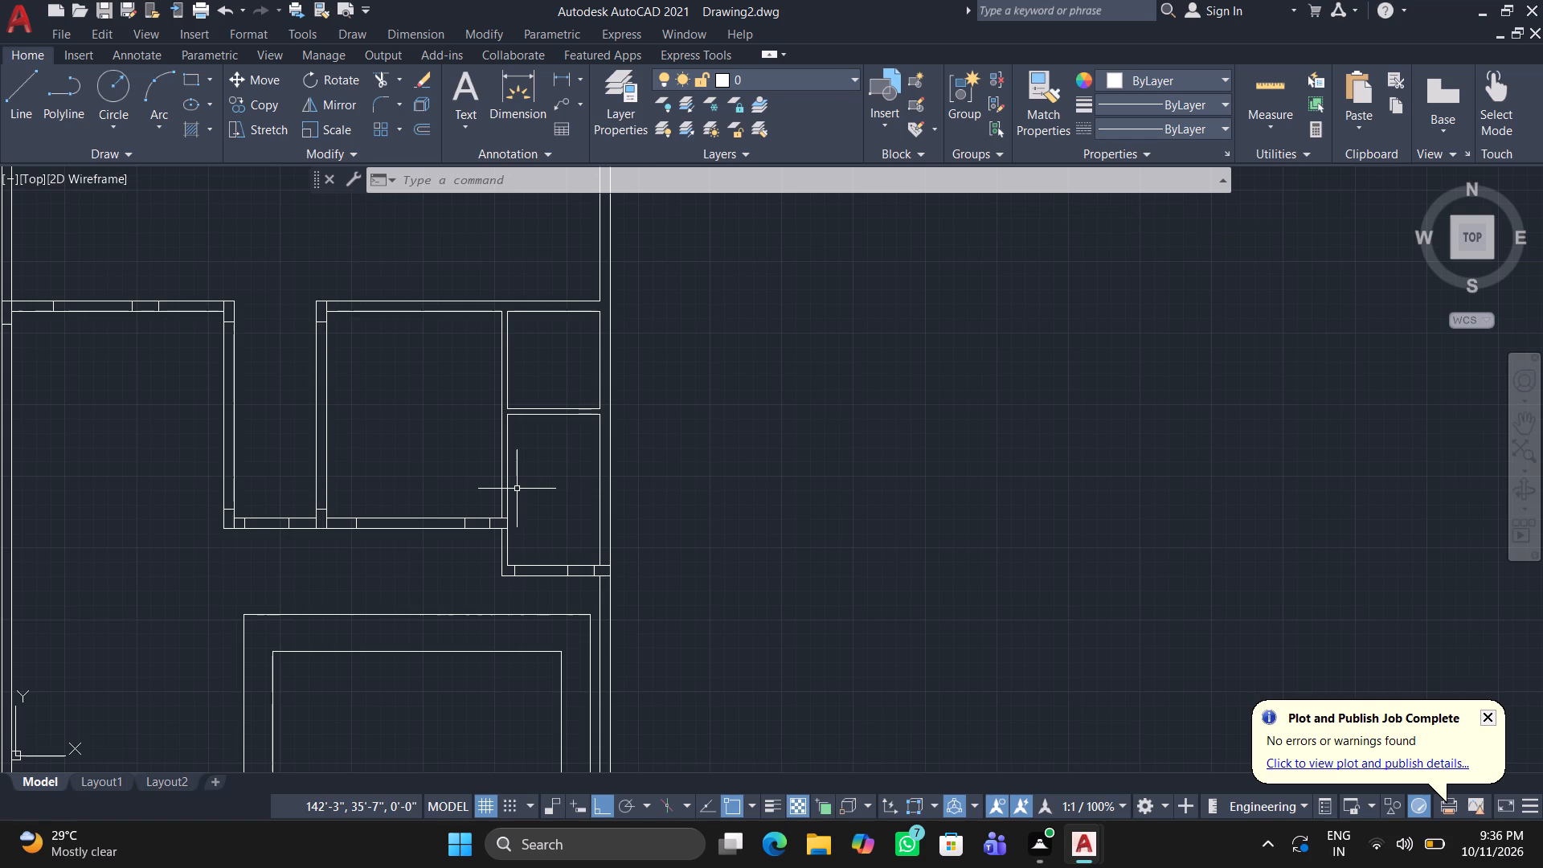
pyautogui.scroll(3, 494, 552)
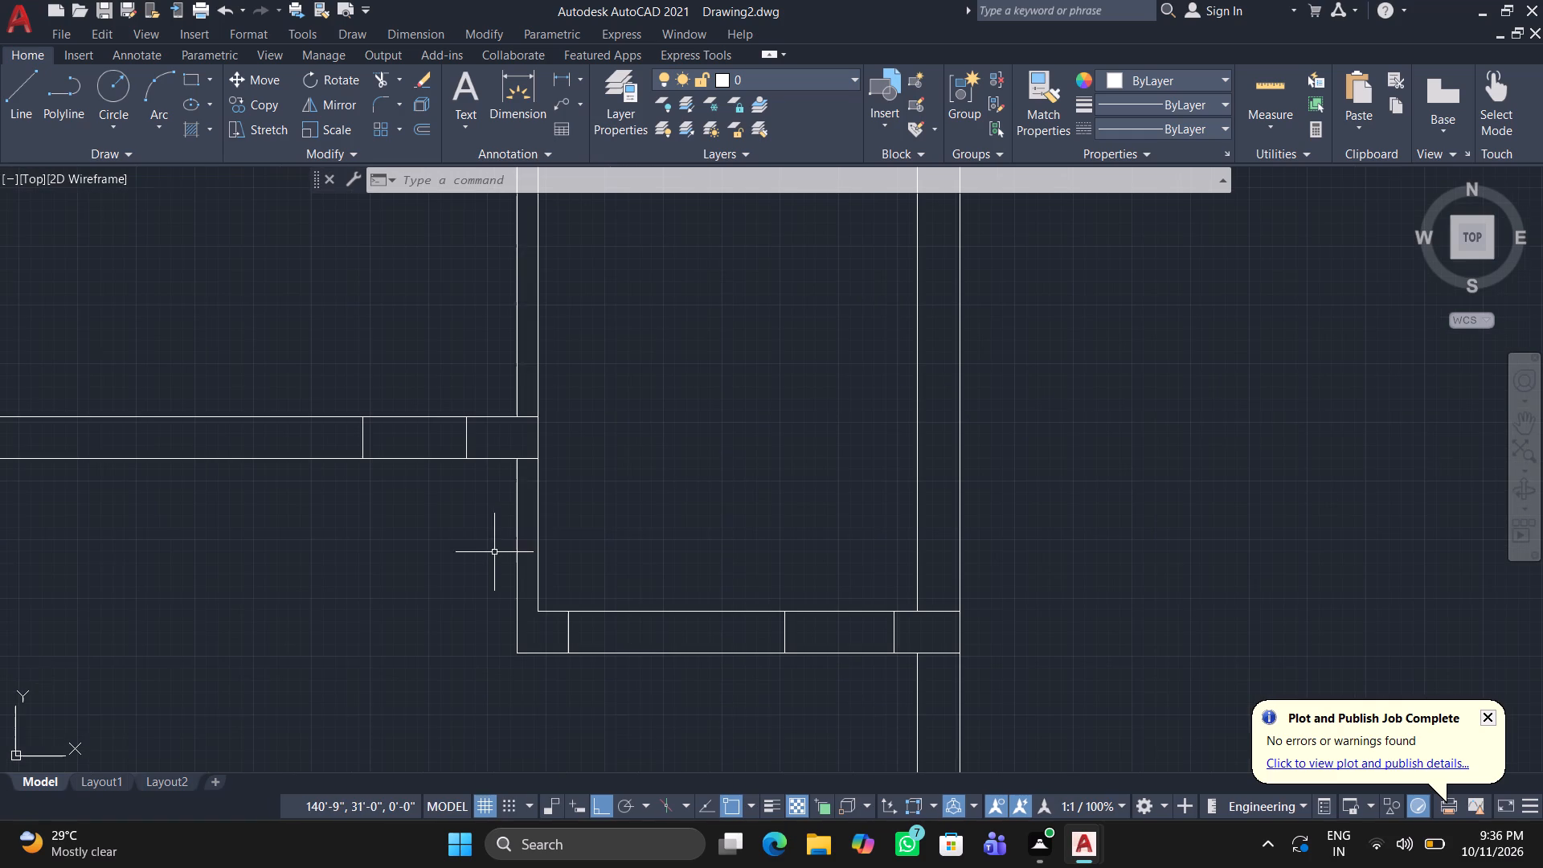
pyautogui.click(538, 528)
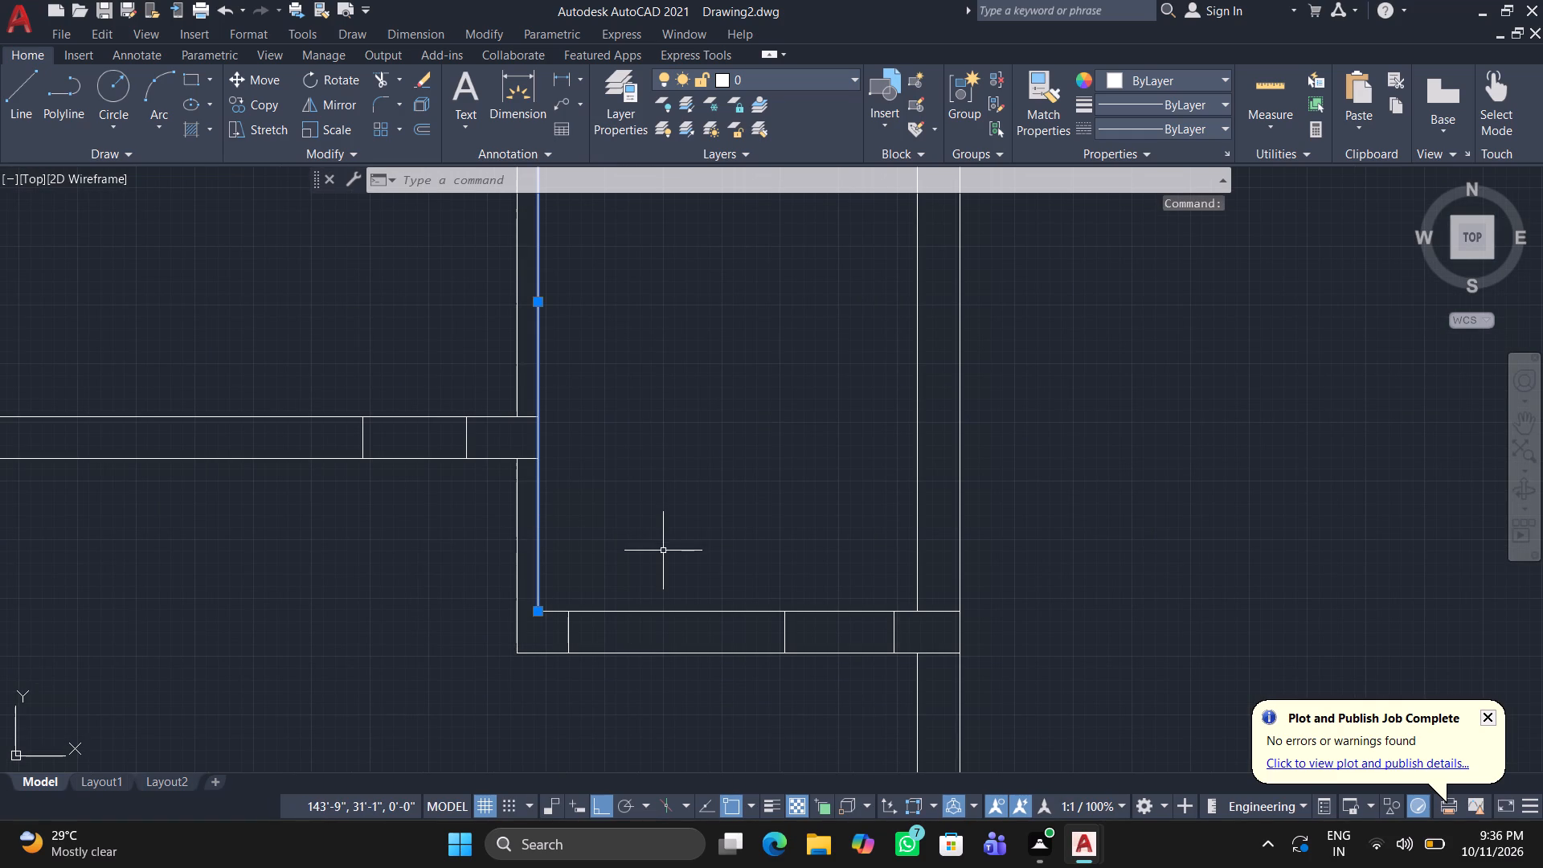
pyautogui.press('Delete')
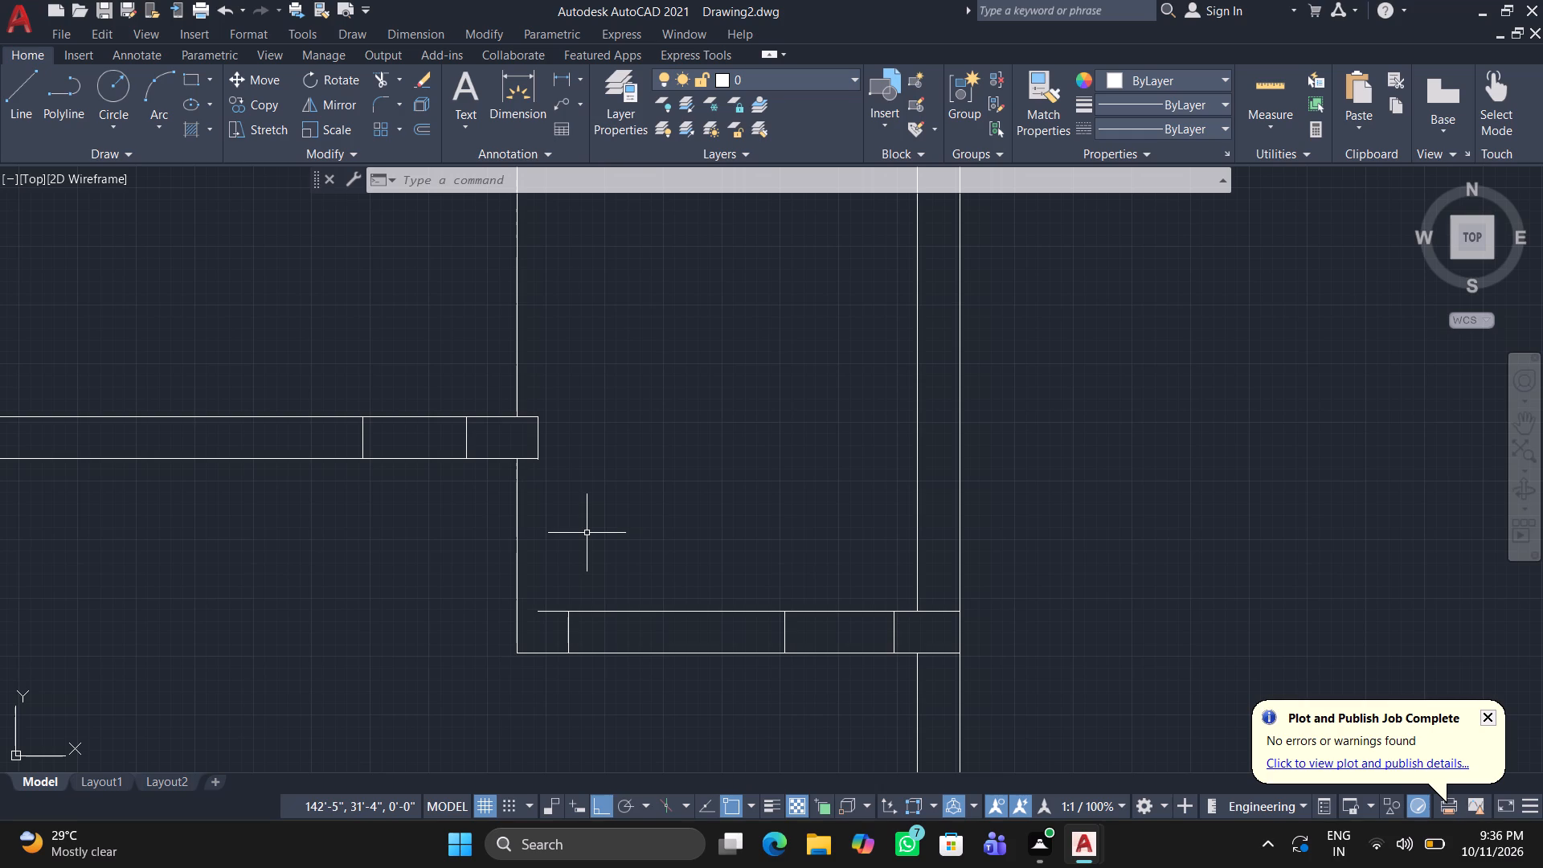
# Offset the outer face line of the small room's left wall, below the junction, 9" into the room.
pyautogui.press('o')
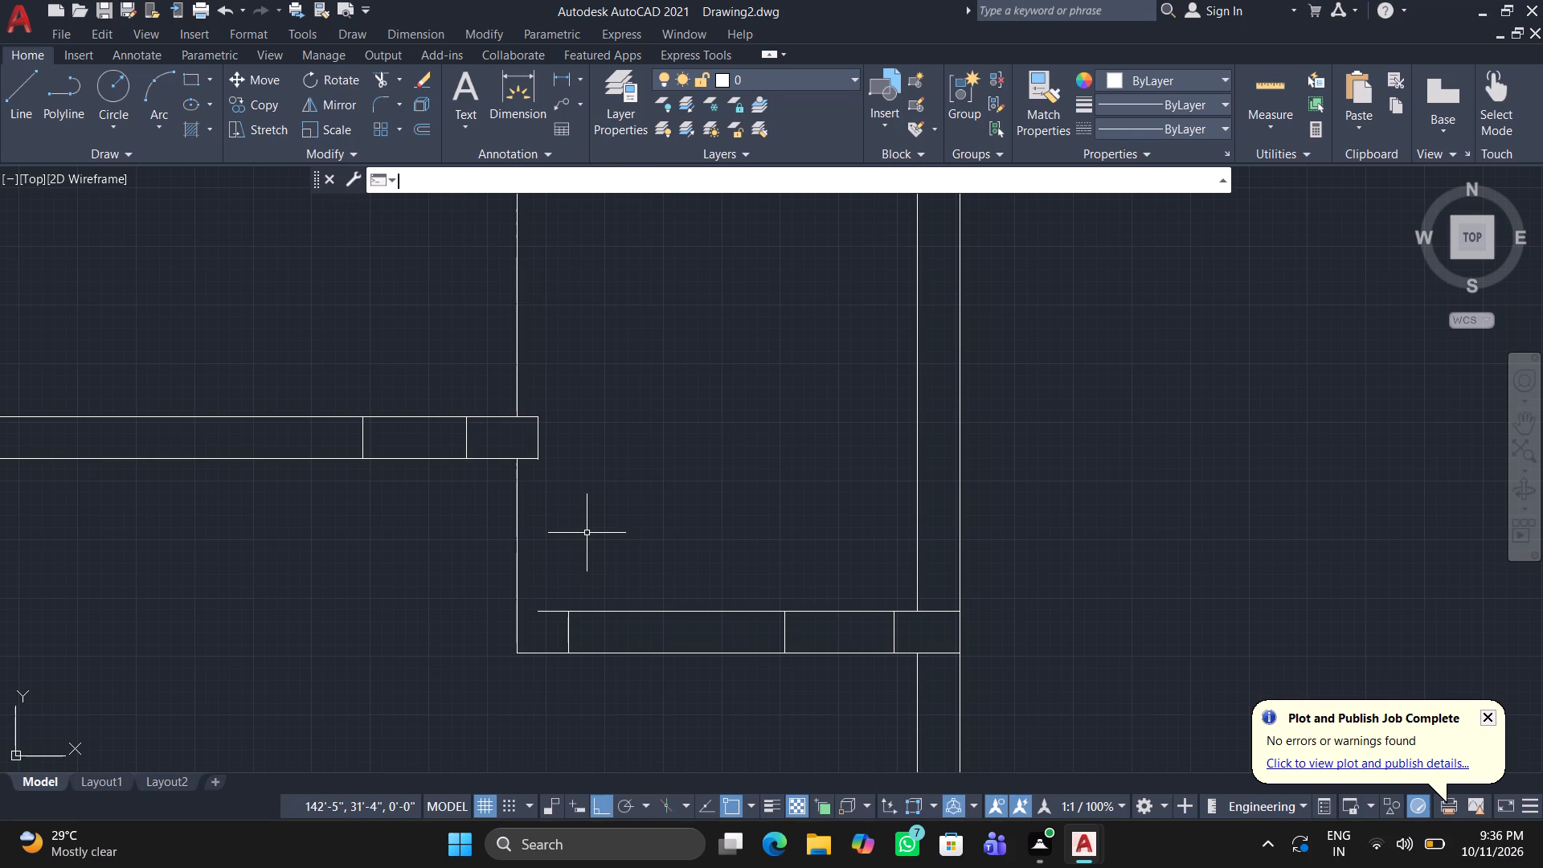
pyautogui.press('Return')
pyautogui.write('9"')
pyautogui.press('Return')
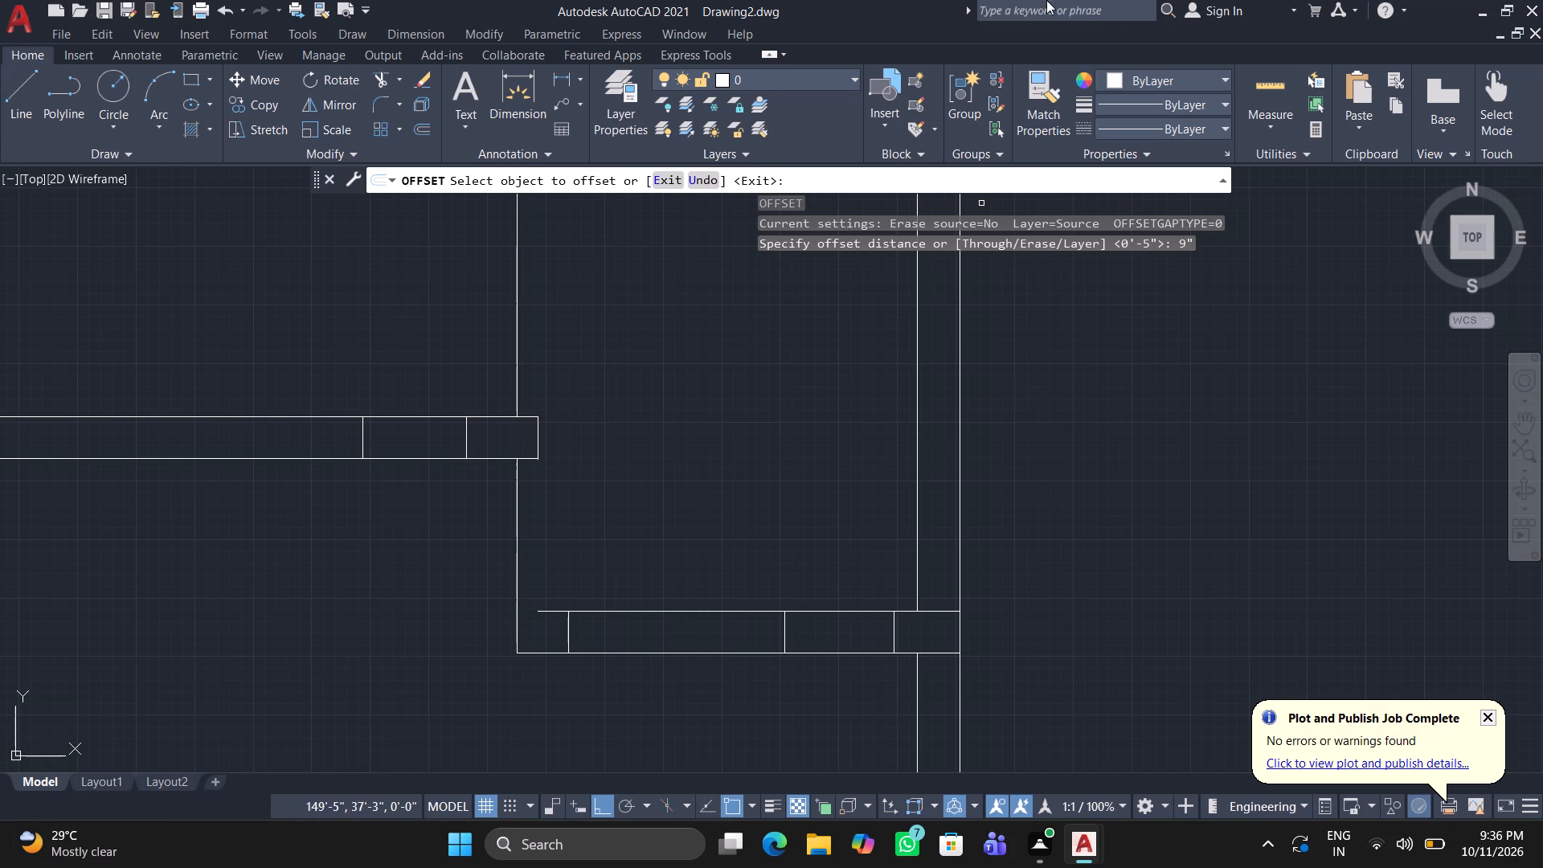
pyautogui.click(517, 512)
pyautogui.click(575, 516)
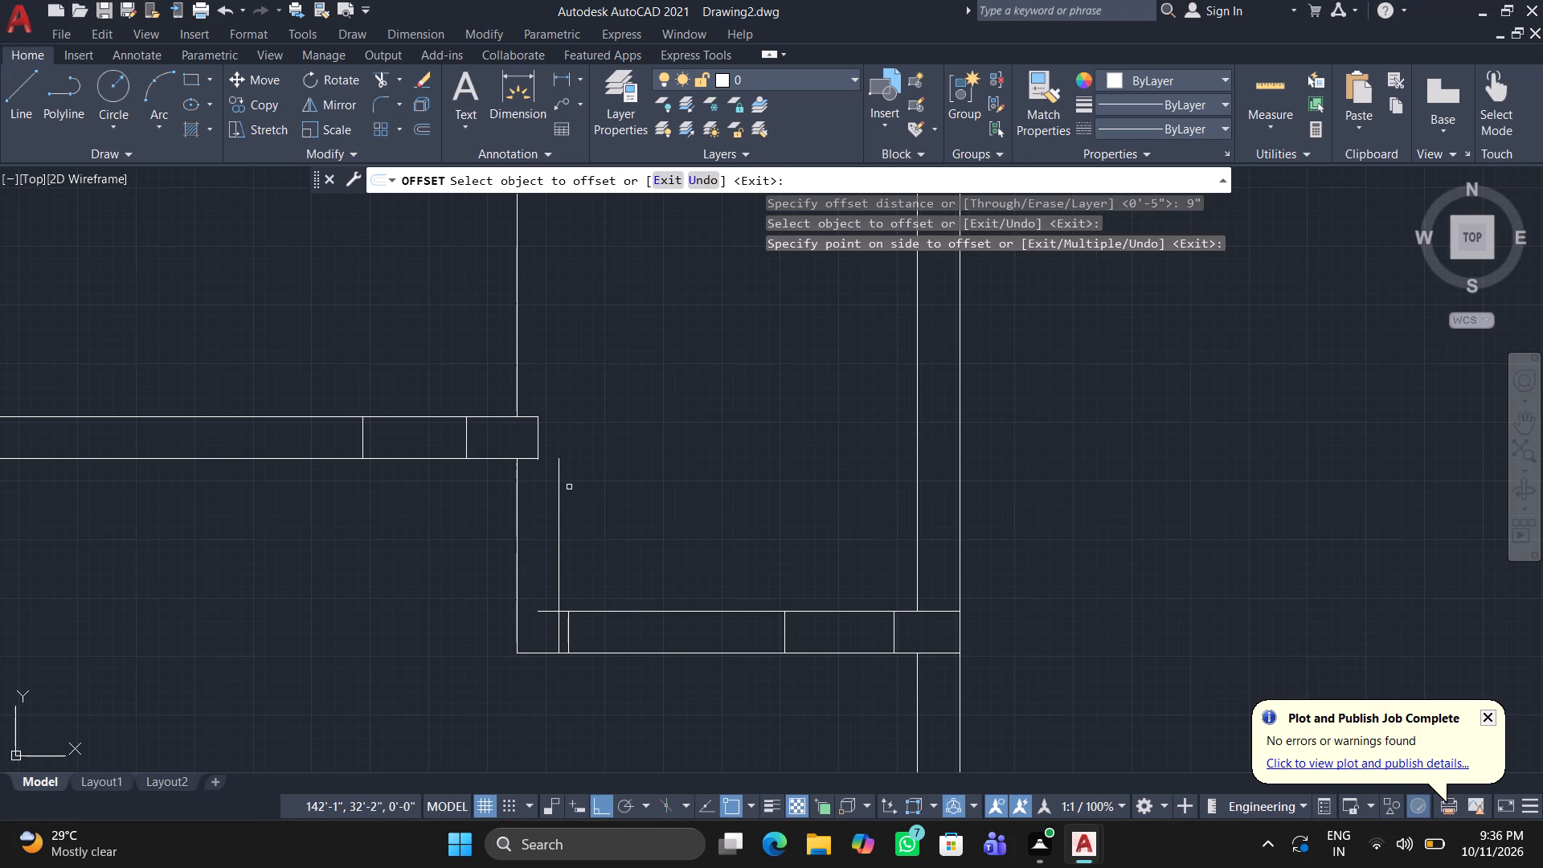
pyautogui.press('Return')
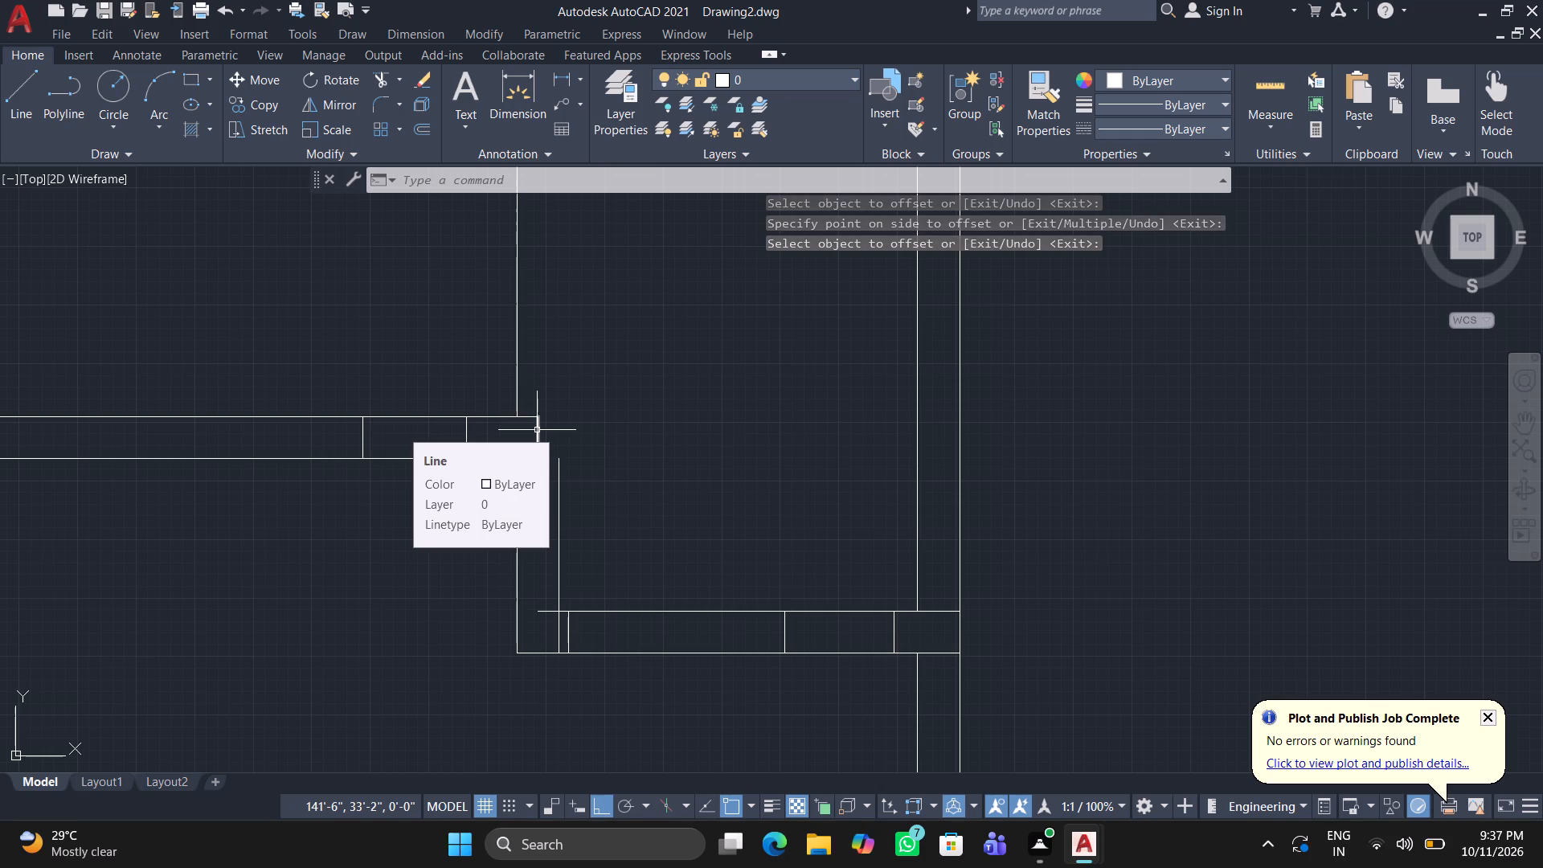
# Undo the 9" offset and the erasure of the small room's left wall inner face line.
pyautogui.click(537, 430)
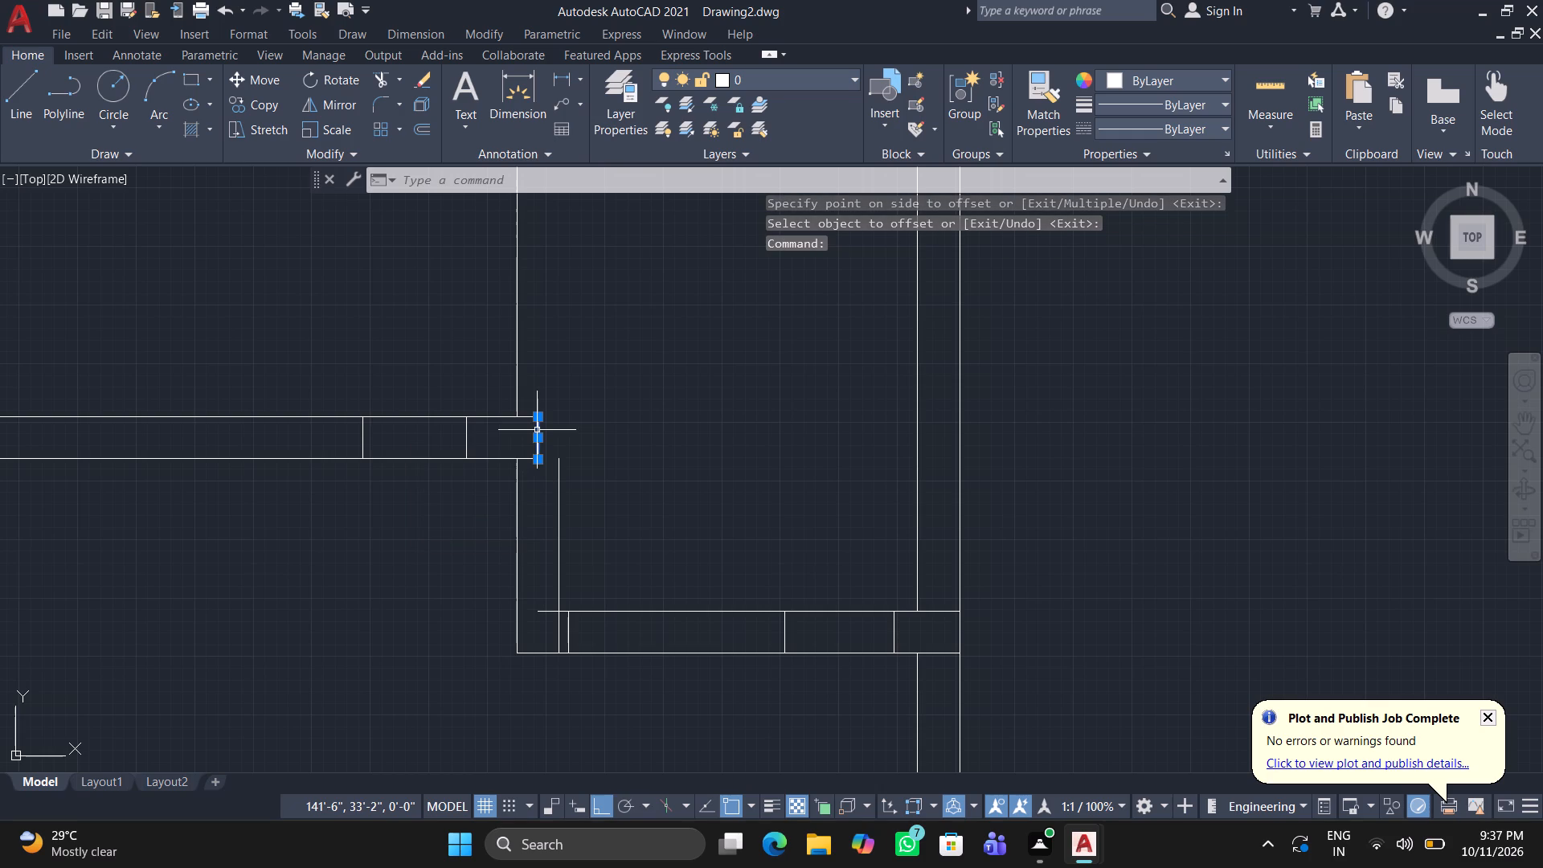
pyautogui.hotkey('ctrl', 'z')
pyautogui.hotkey('ctrl', 'z')
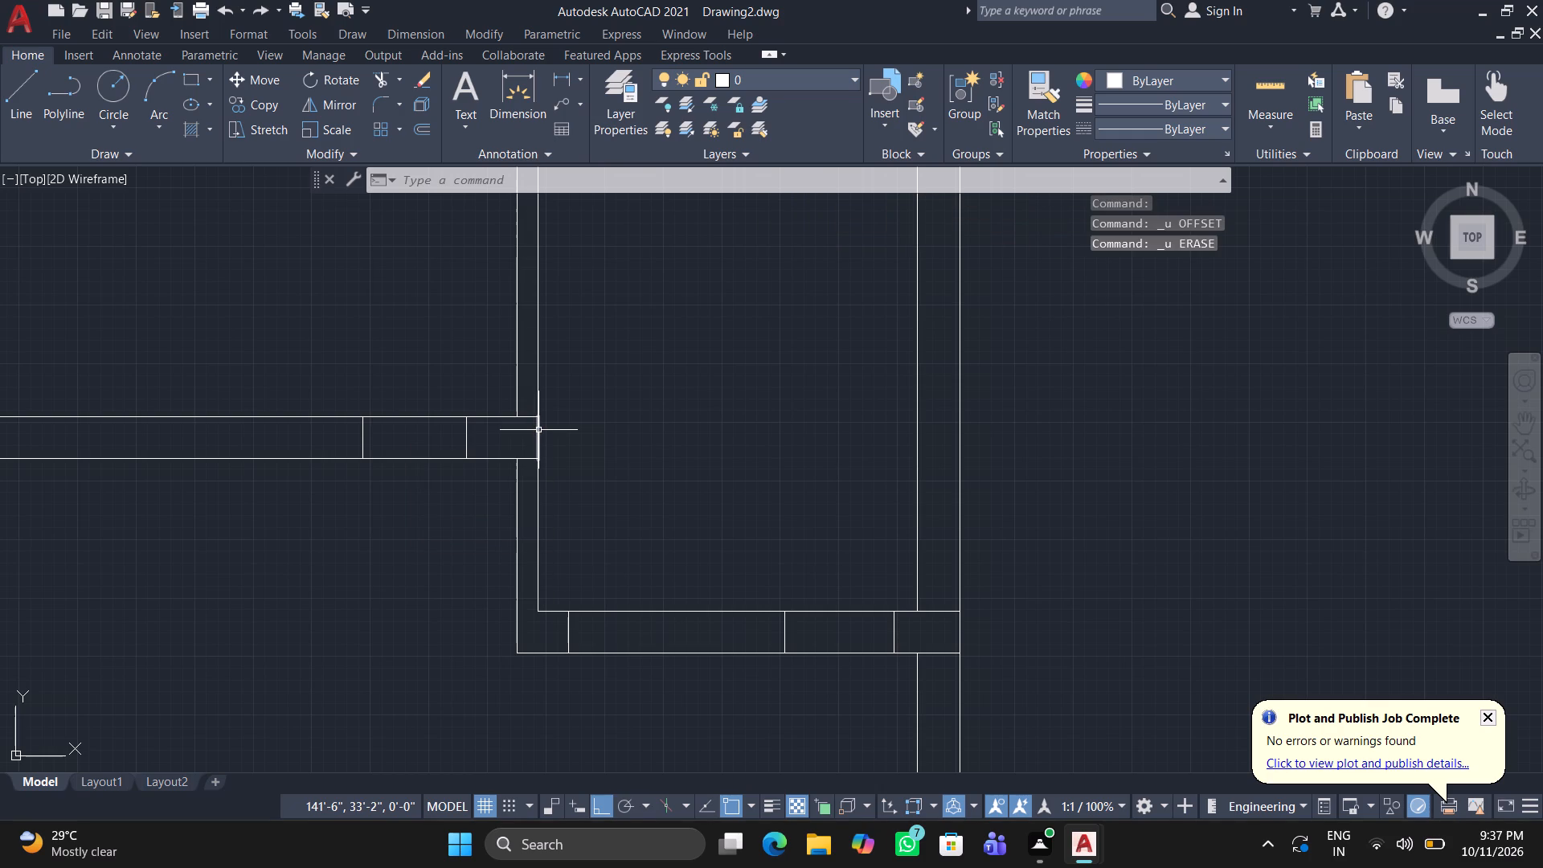
# Erase the outer face line of the small lower room's left wall, below the wall junction.
pyautogui.click(519, 486)
pyautogui.press('Delete')
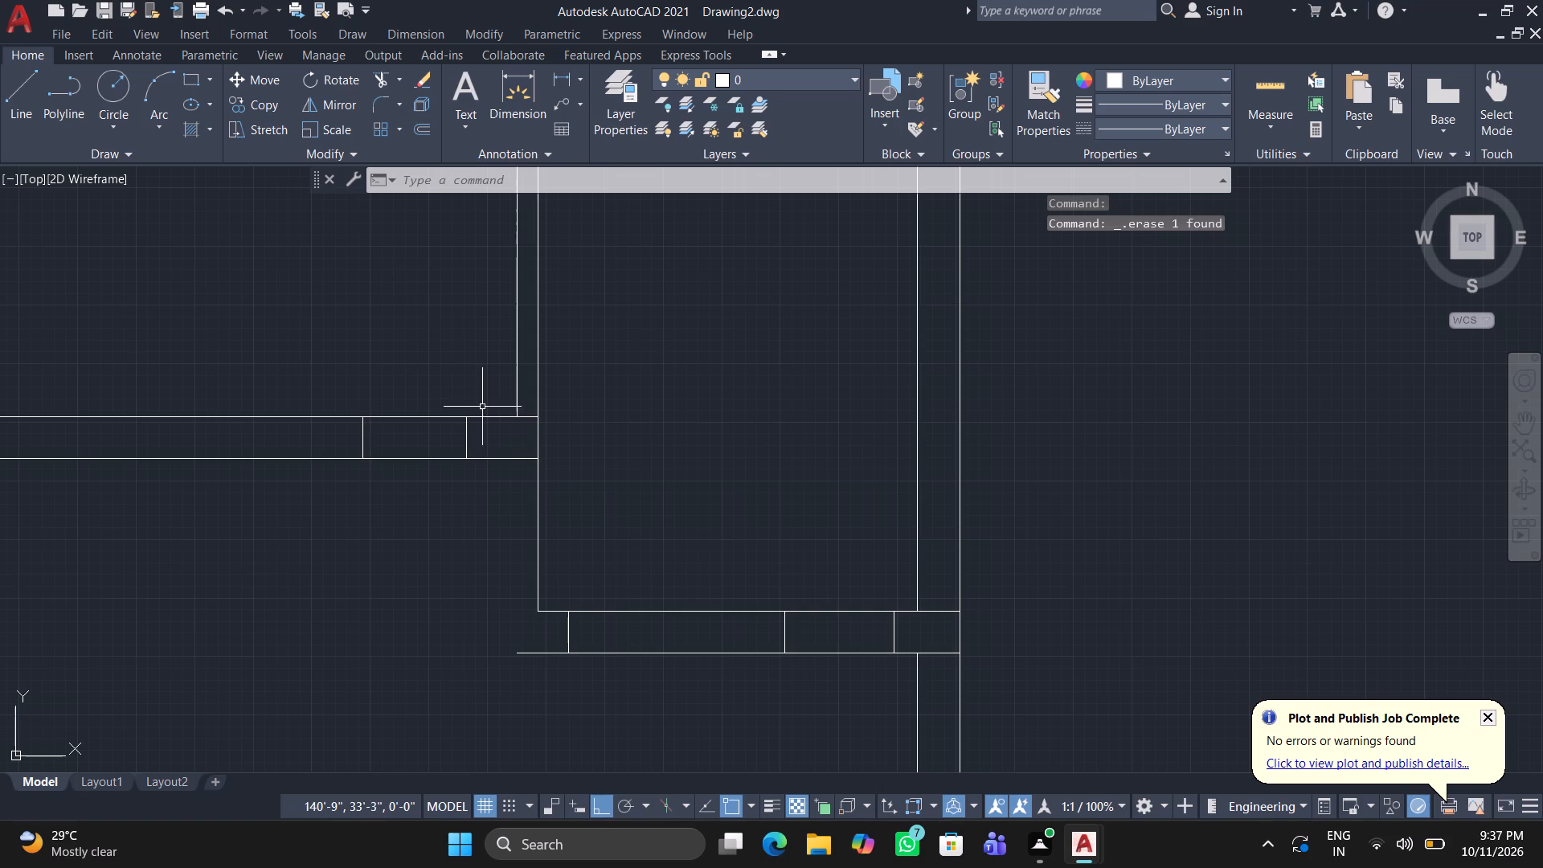
# Extend the bottom wall's lower edge outward about 5", continuing straight up to the junction wall's lower edge to form the new outer face.
pyautogui.click(19, 78)
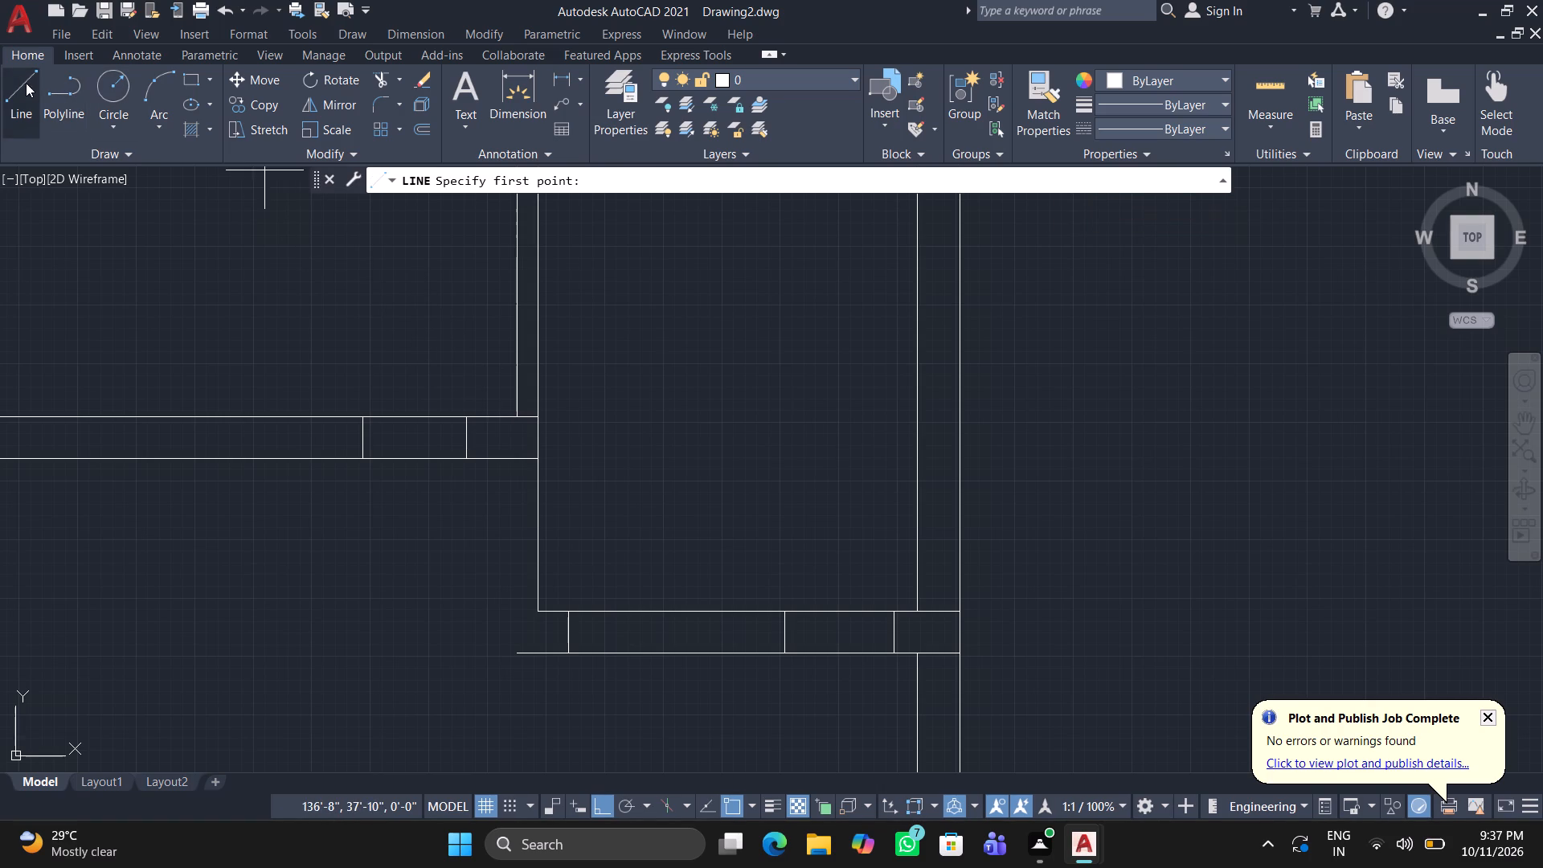
pyautogui.click(520, 654)
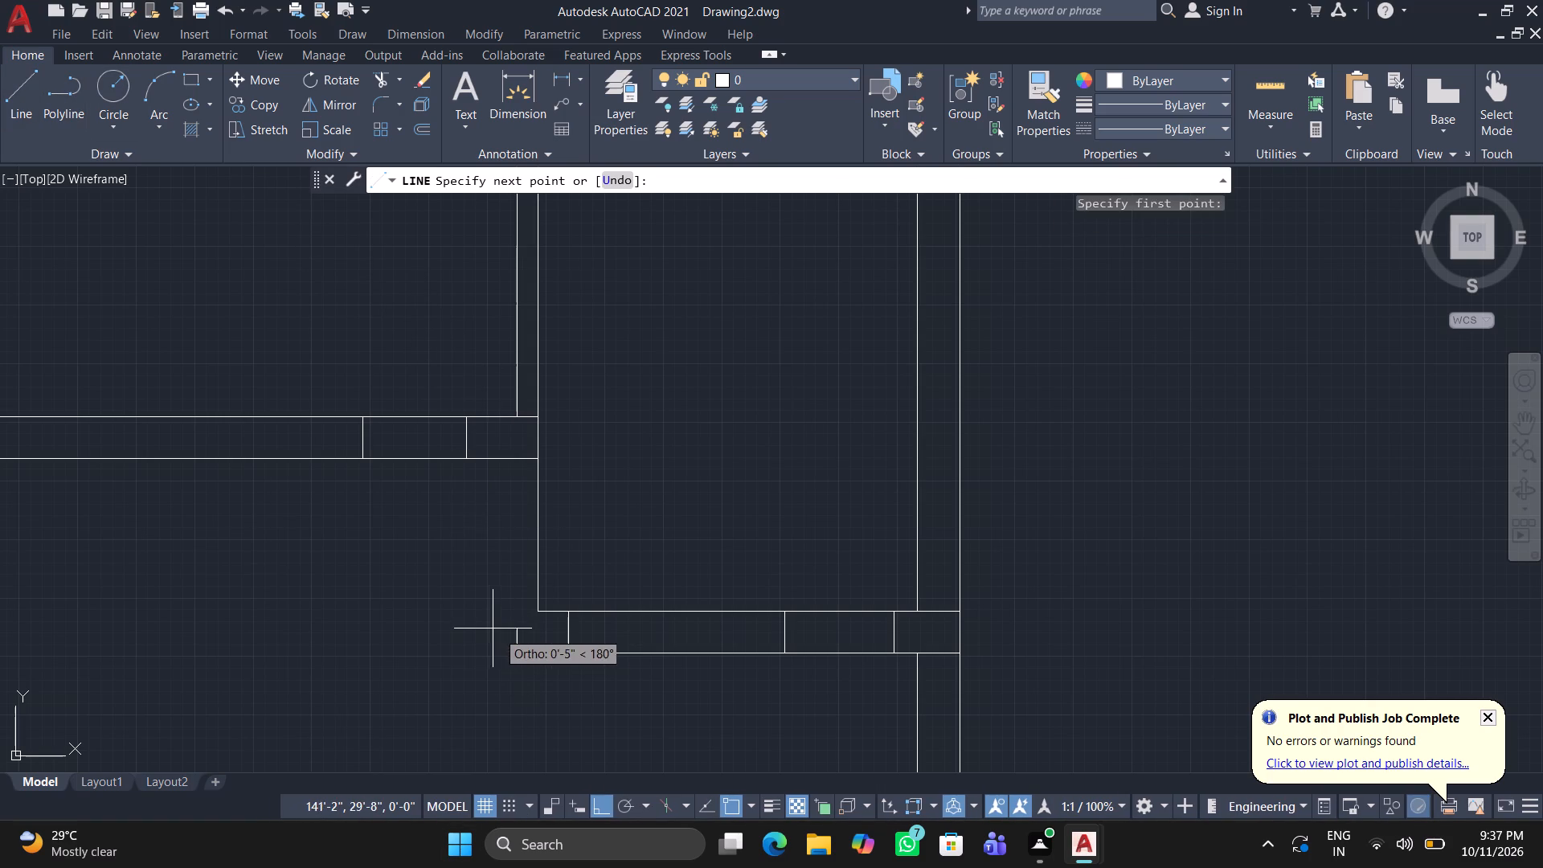
pyautogui.click(493, 648)
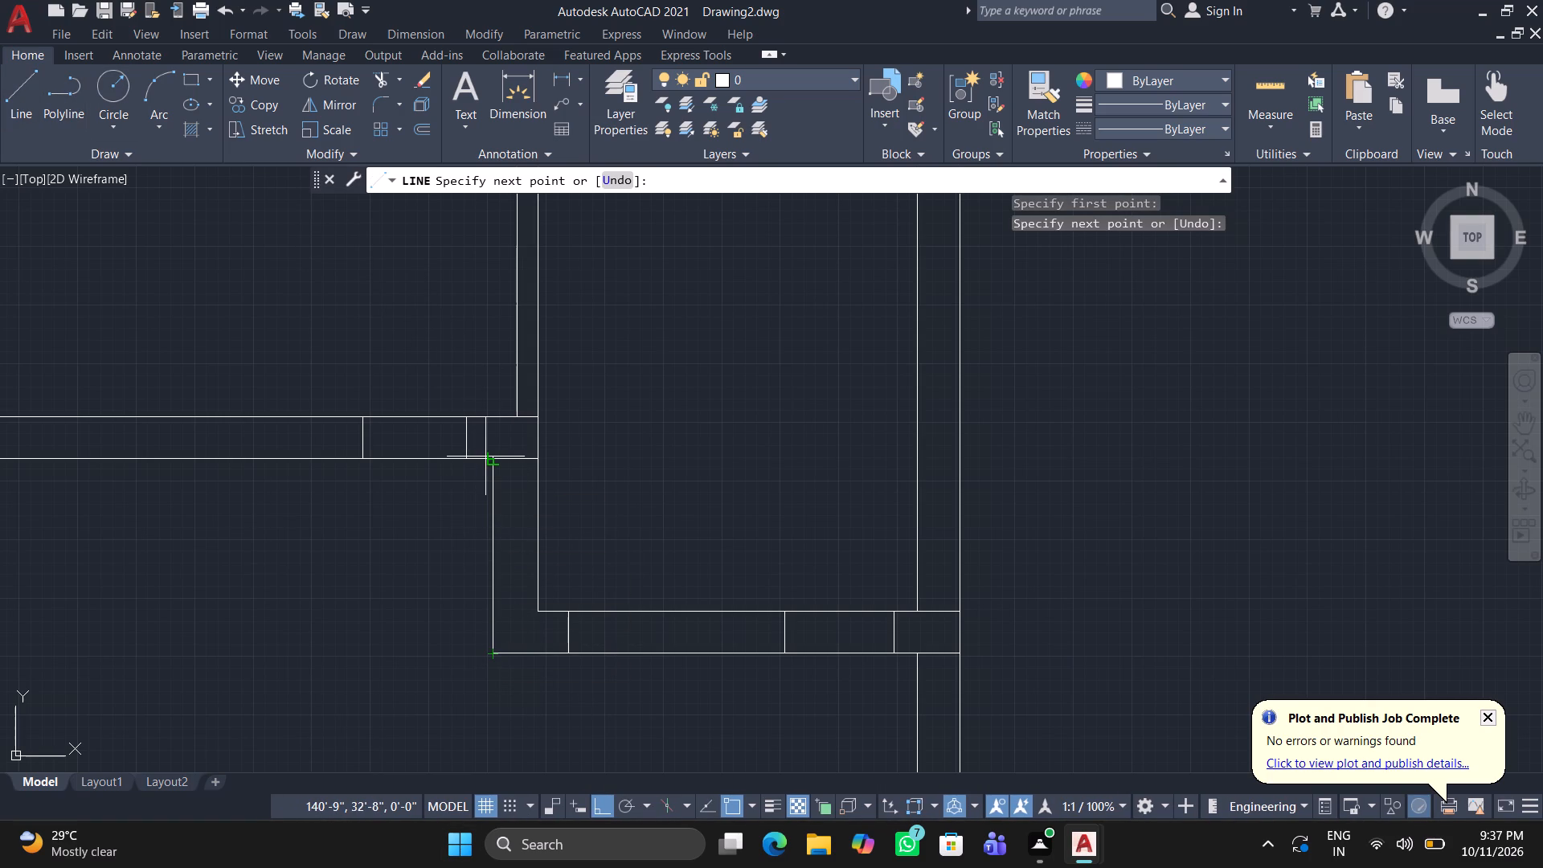
pyautogui.click(485, 457)
pyautogui.press('Return')
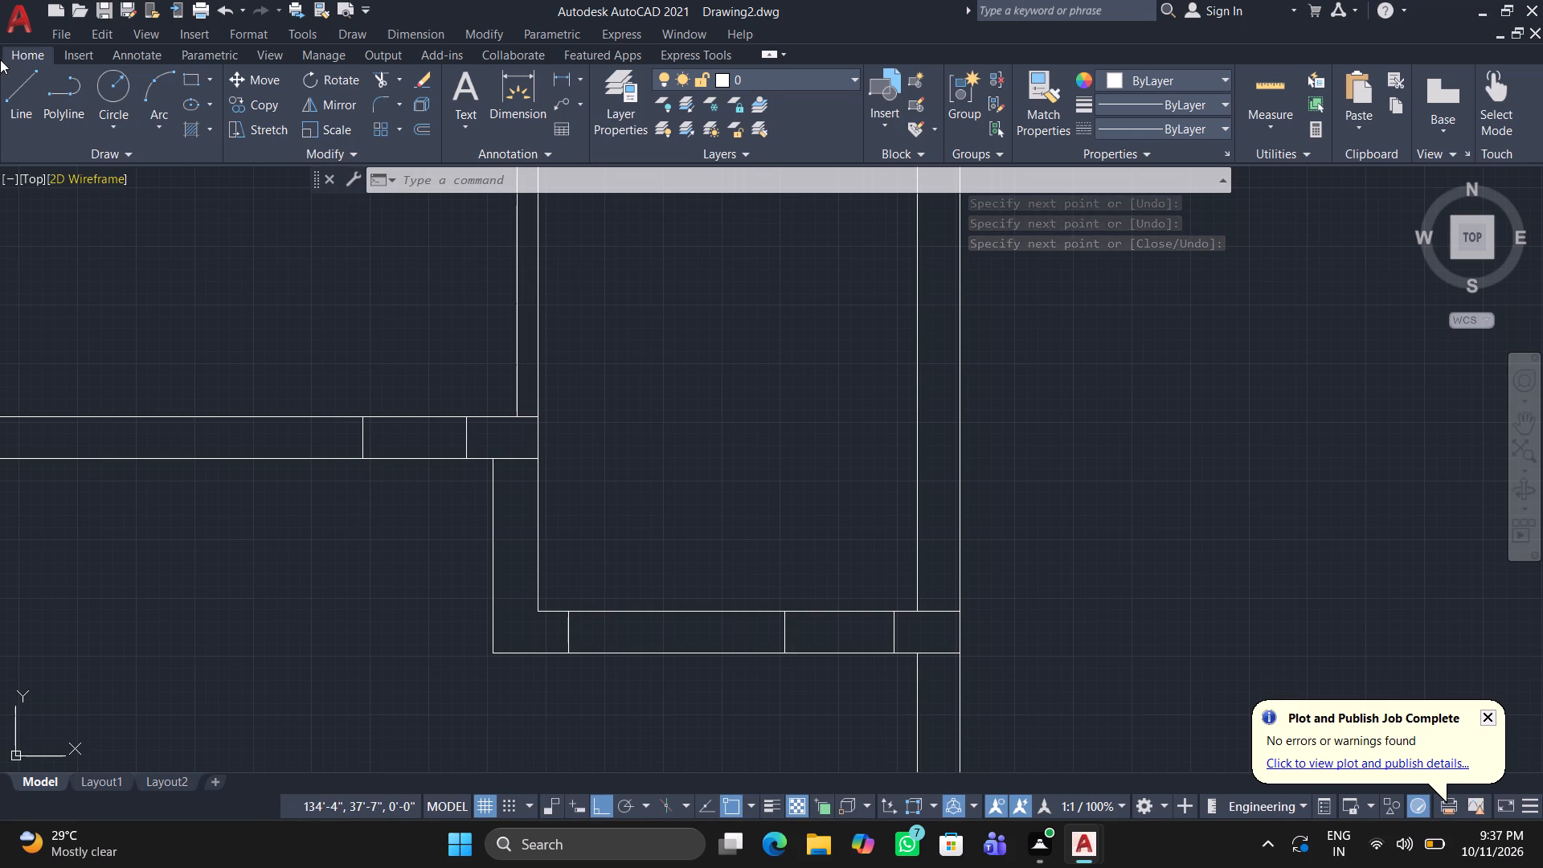
# Draw two parallel horizontal window lines, each about 3'-10" long, between the two dividing lines in the small room's bottom wall.
pyautogui.click(11, 84)
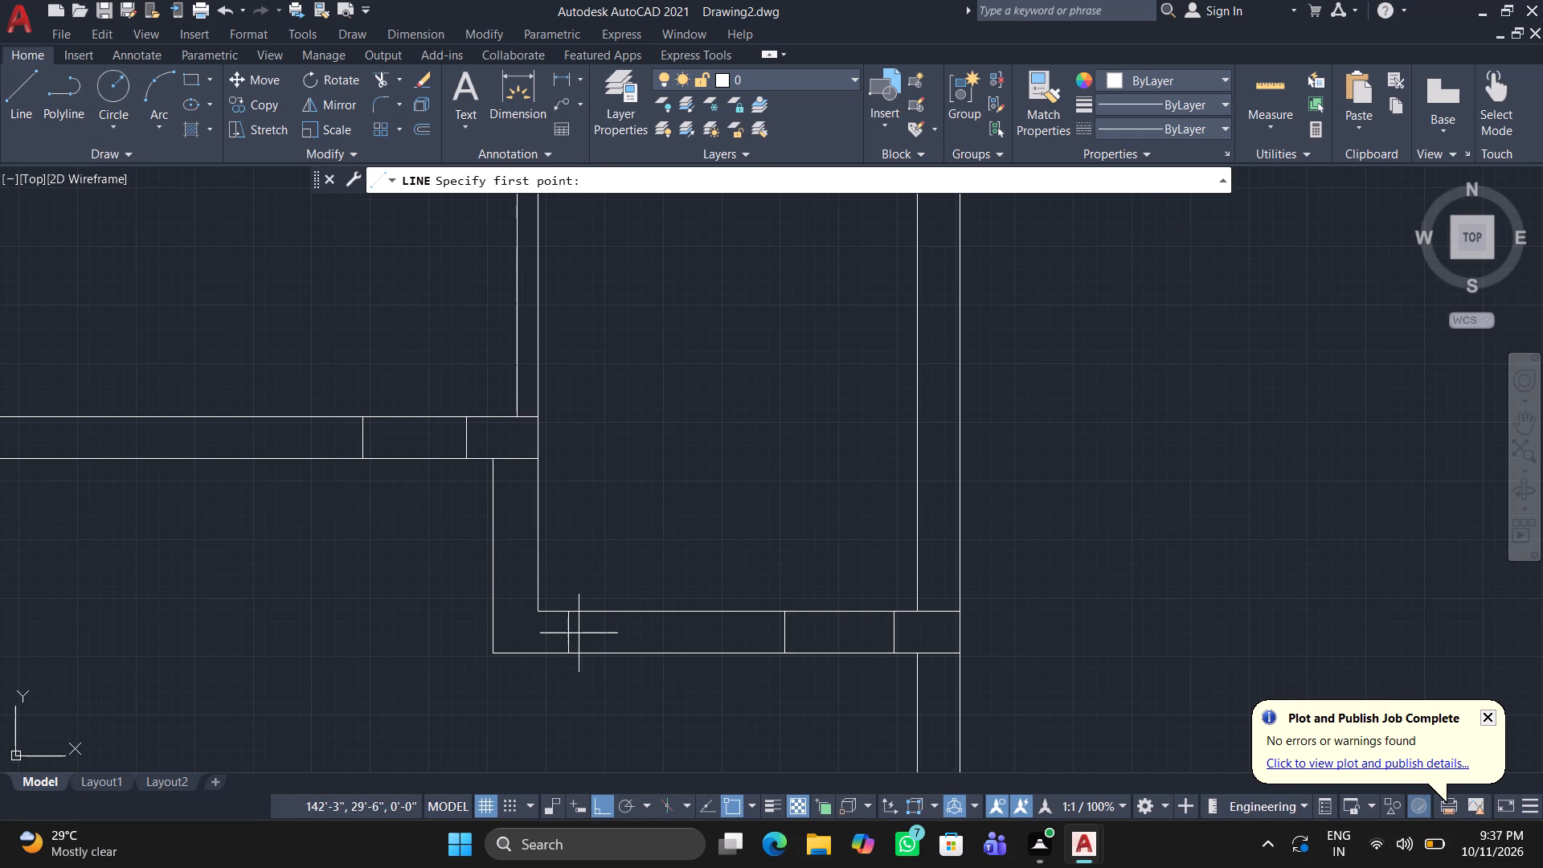
pyautogui.scroll(3, 570, 621)
pyautogui.click(563, 593)
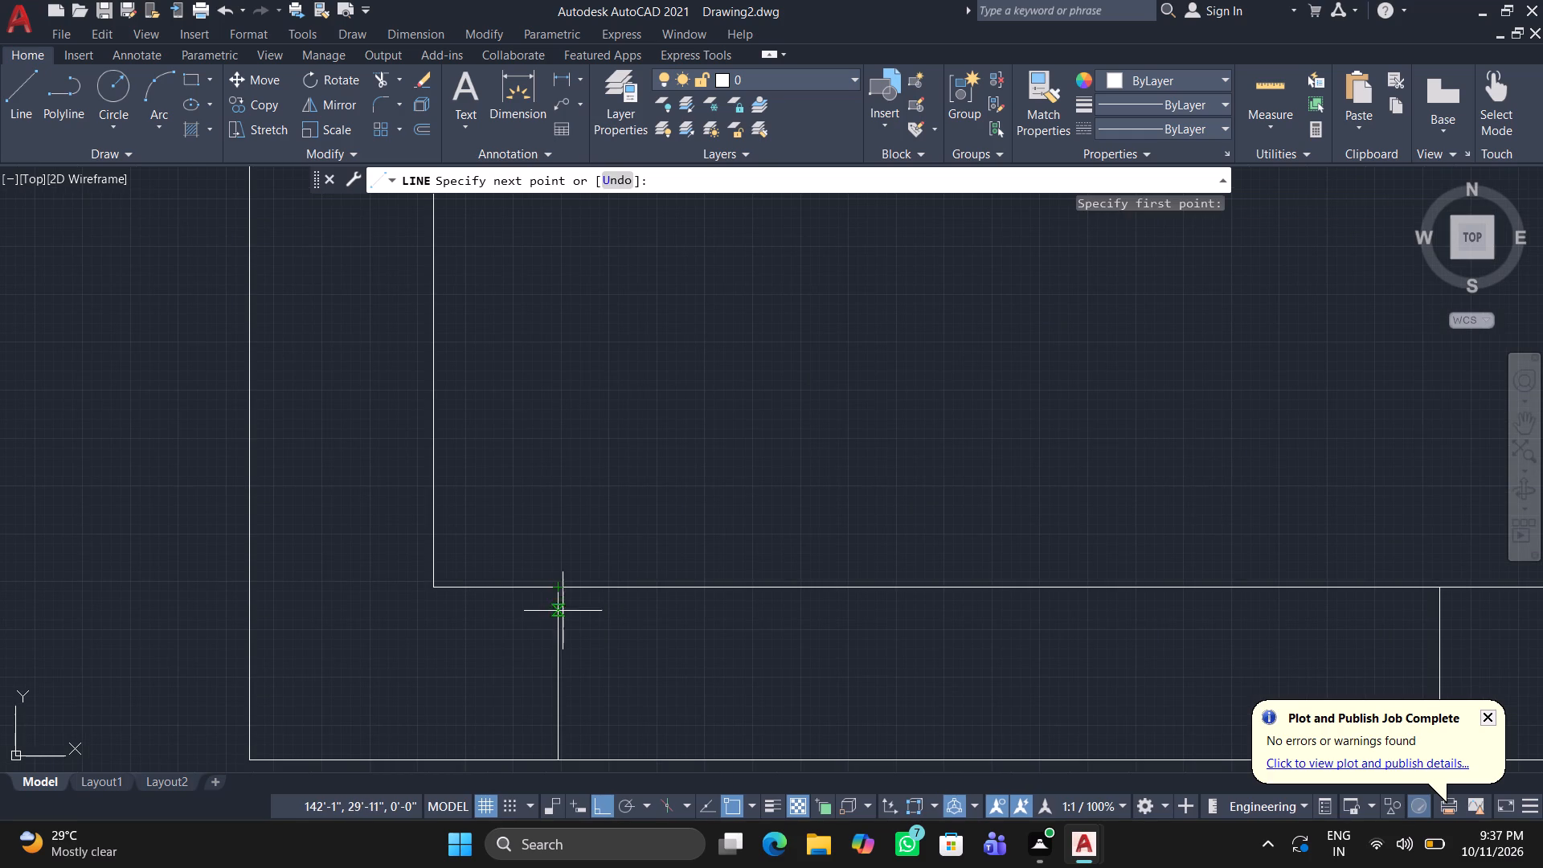
pyautogui.click(560, 625)
pyautogui.moveTo(890, 659); pyautogui.dragTo(410, 622, button='middle')
pyautogui.scroll(-2, 409, 622)
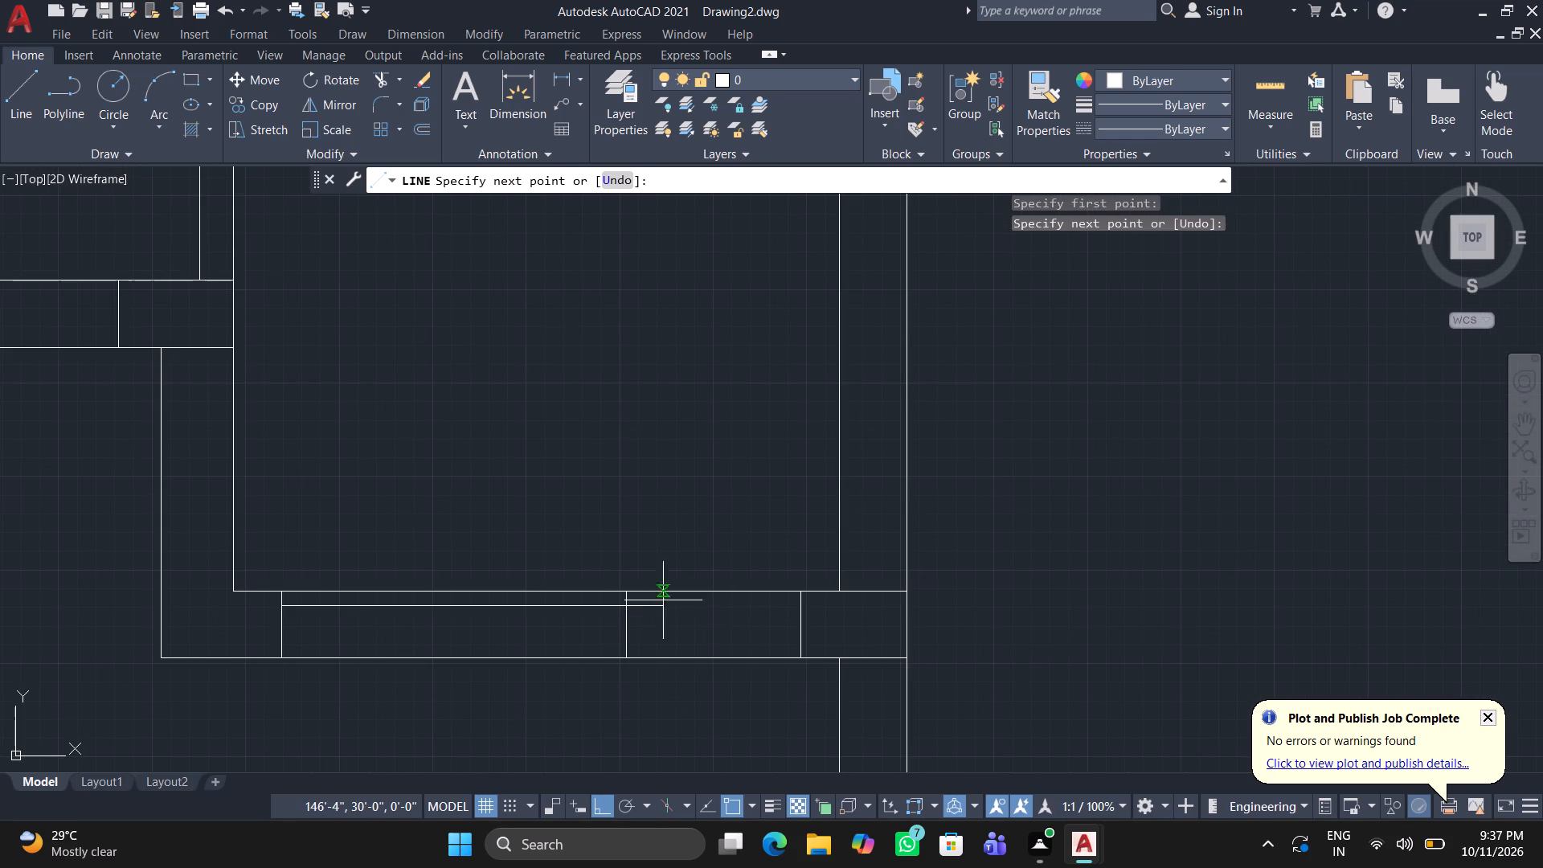
pyautogui.click(627, 610)
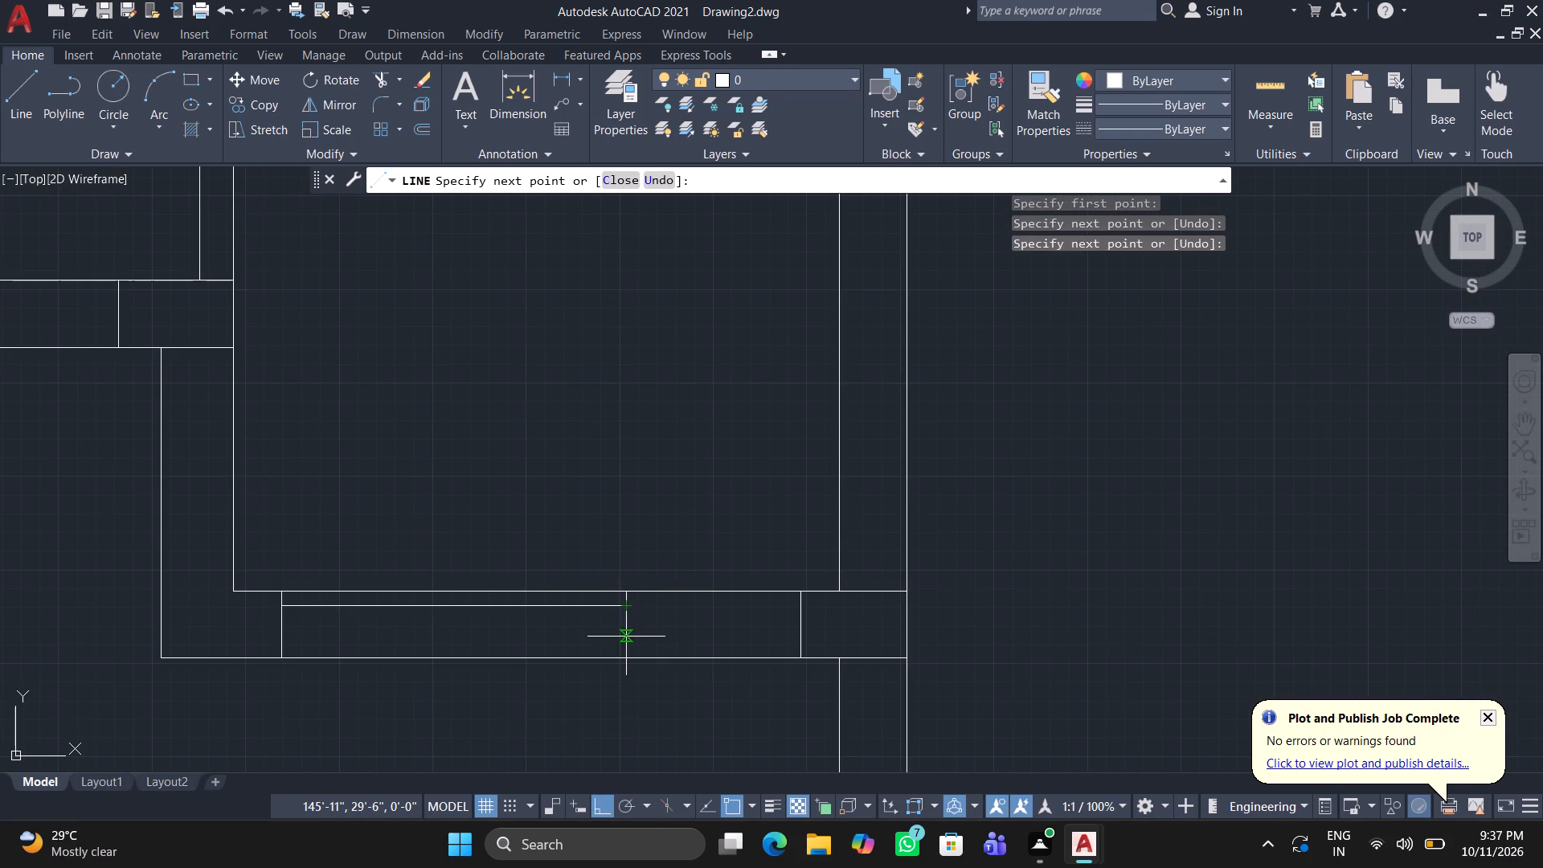
pyautogui.moveTo(624, 635); pyautogui.dragTo(615, 637)
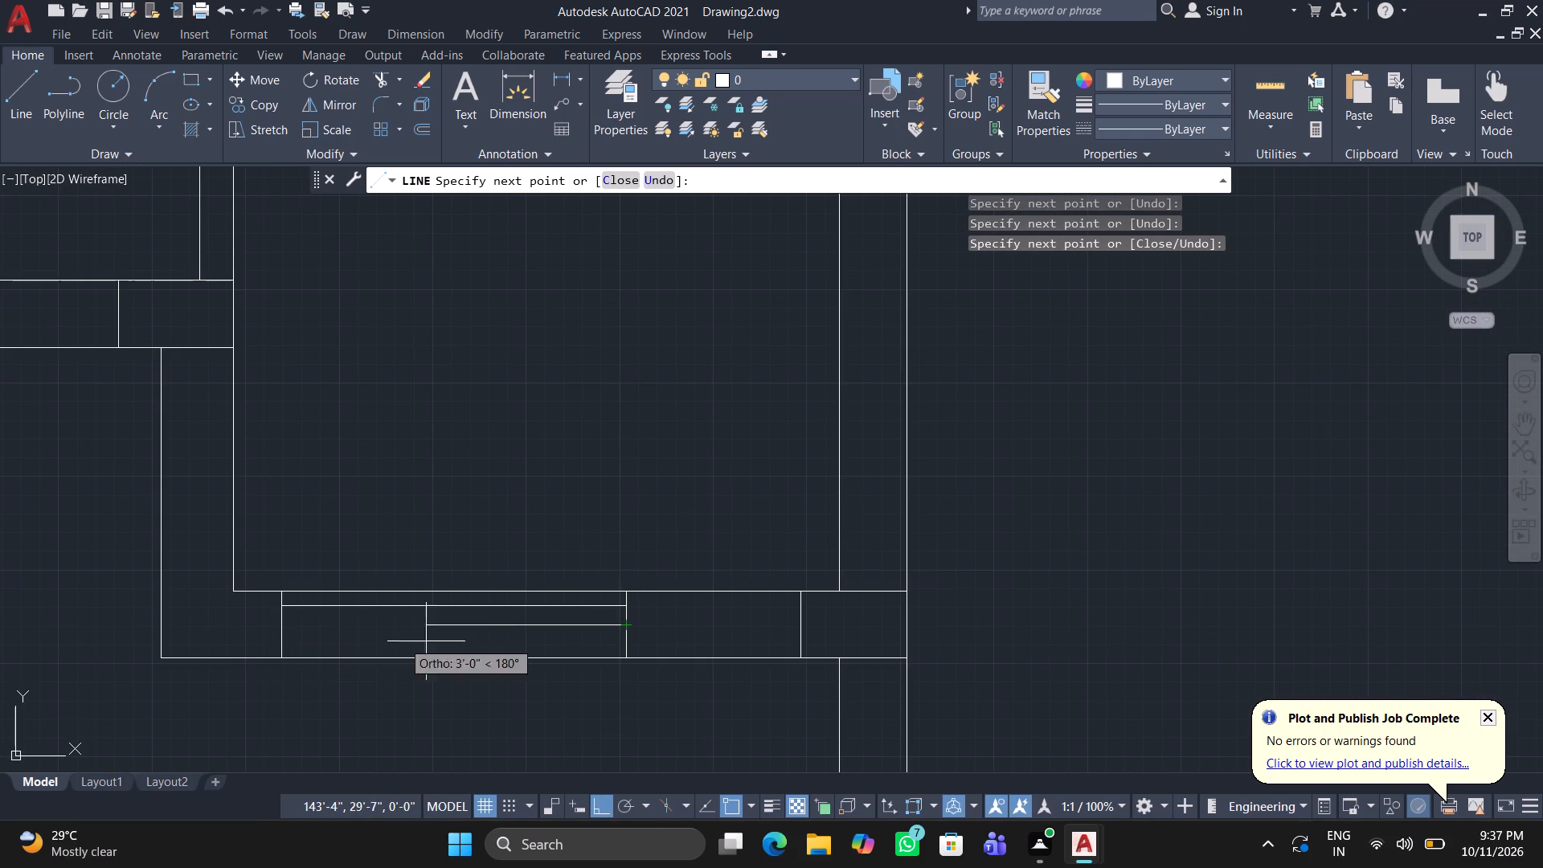
pyautogui.scroll(2, 641, 634)
pyautogui.click(604, 656)
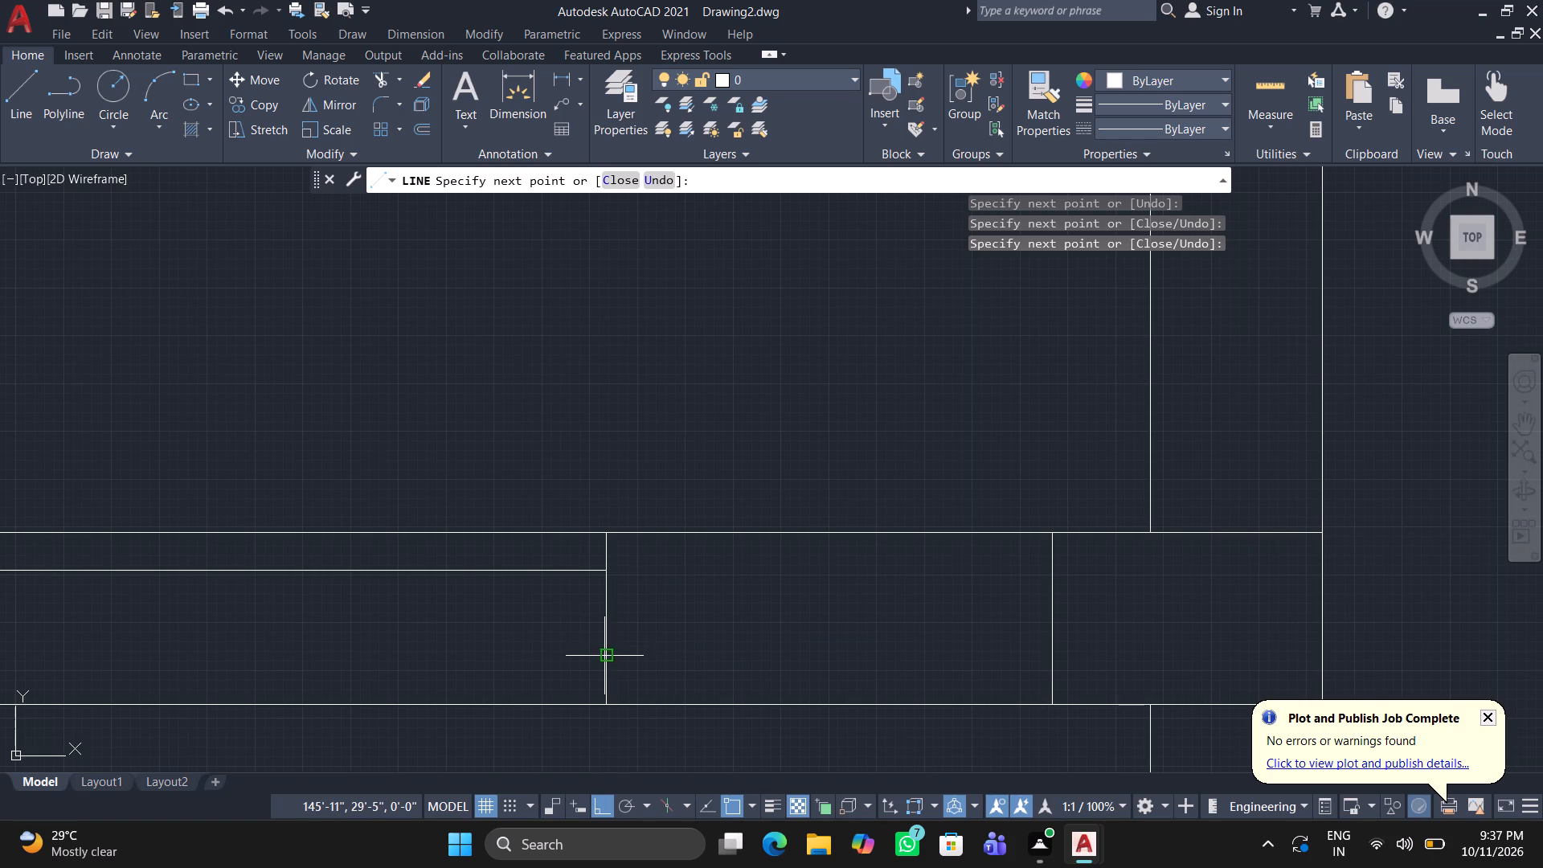
pyautogui.scroll(-1, 84, 645)
pyautogui.moveTo(84, 645); pyautogui.dragTo(460, 645, button='middle')
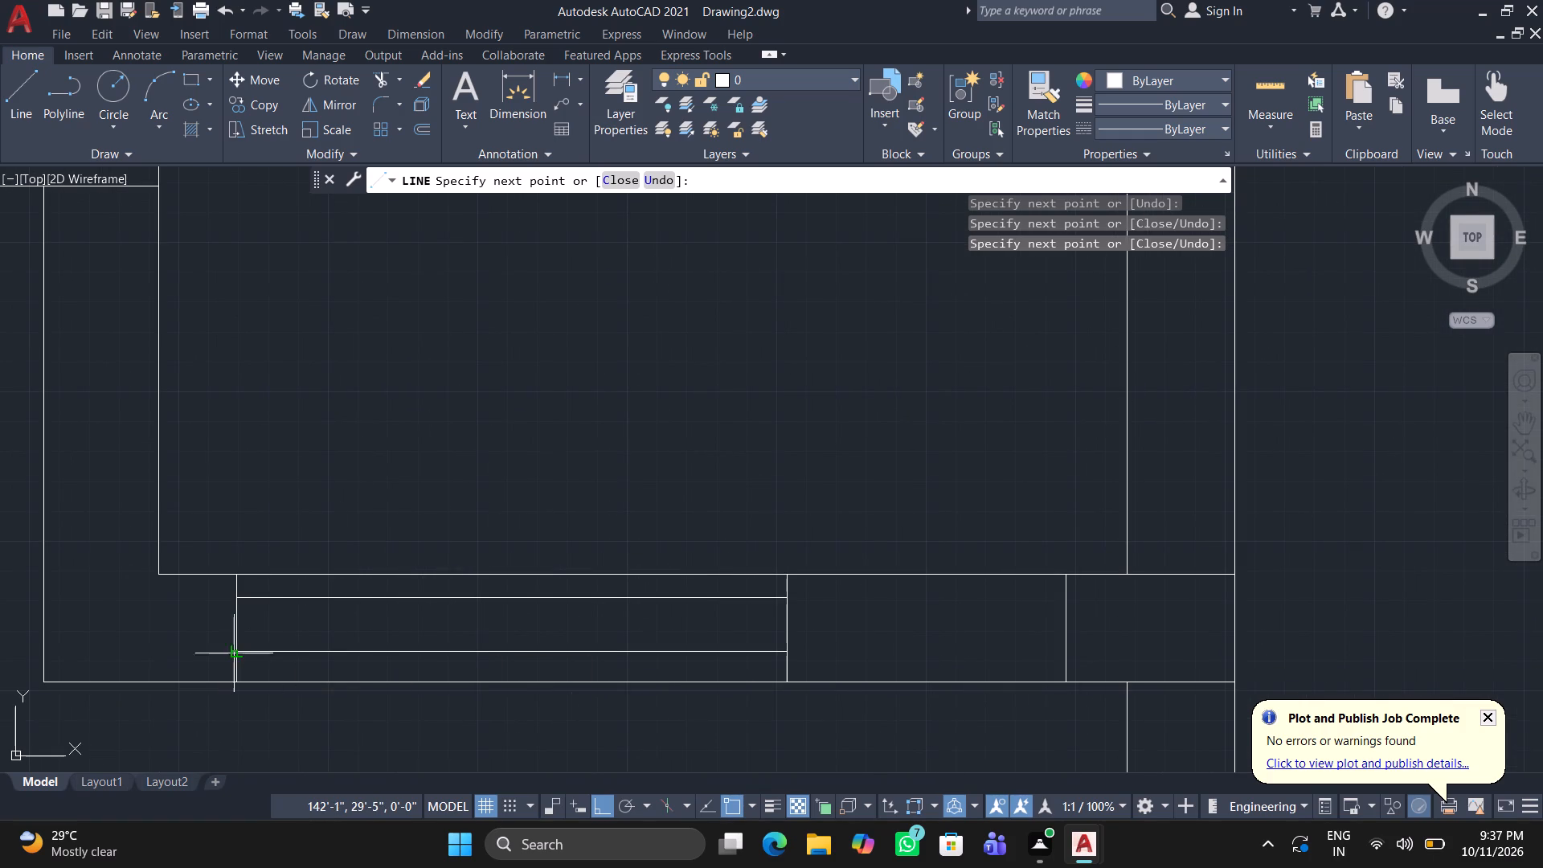
pyautogui.click(240, 649)
pyautogui.press('Return')
# Draw a dividing line across the right outer wall about 1'-8" below the small room's bottom wall.
pyautogui.scroll(-2, 242, 647)
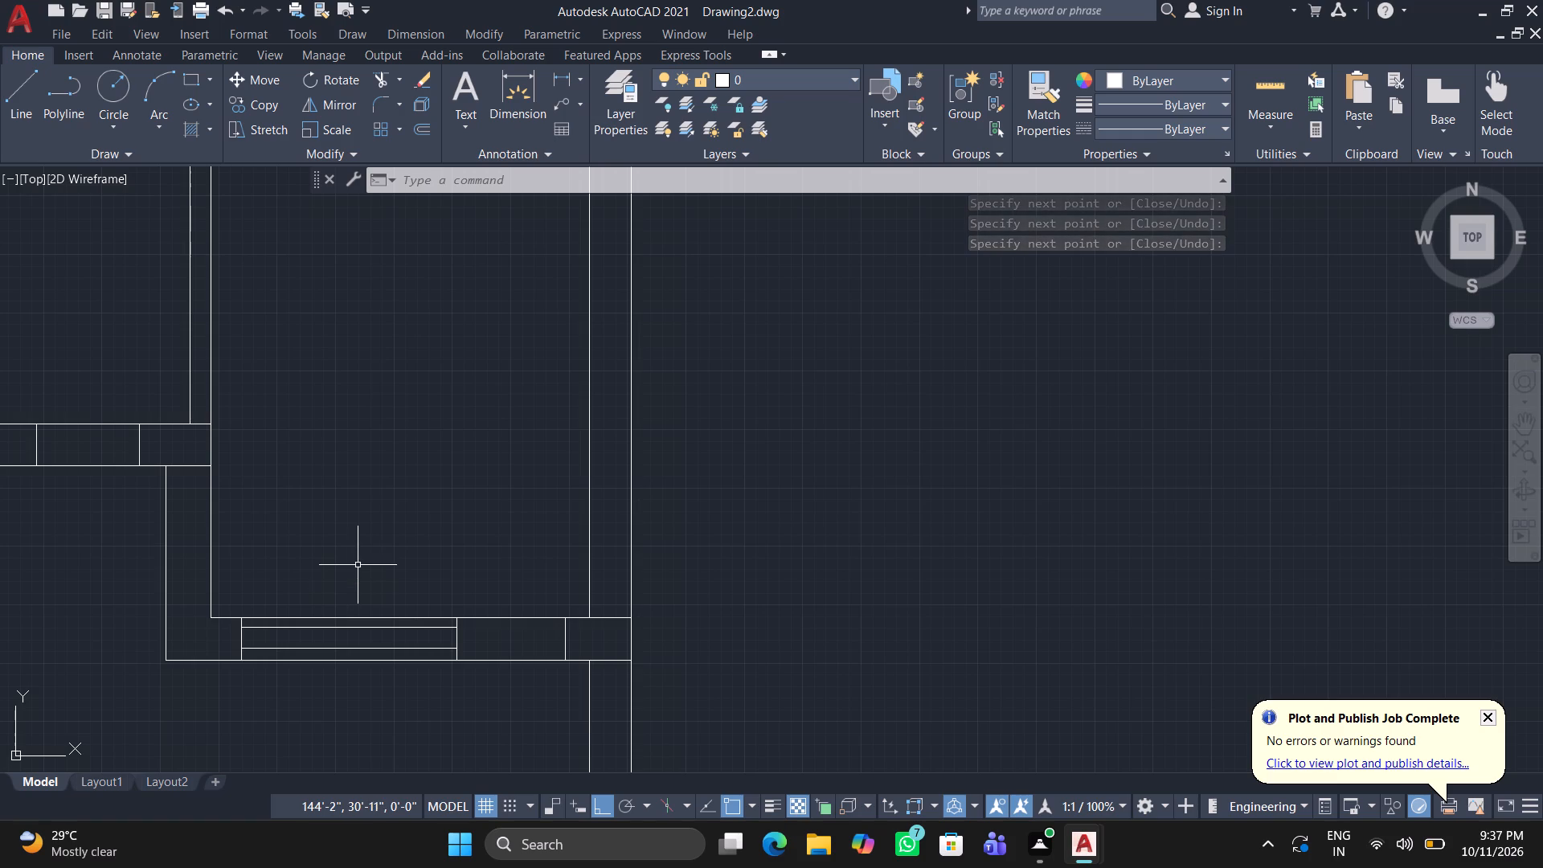
pyautogui.scroll(-1, 361, 561)
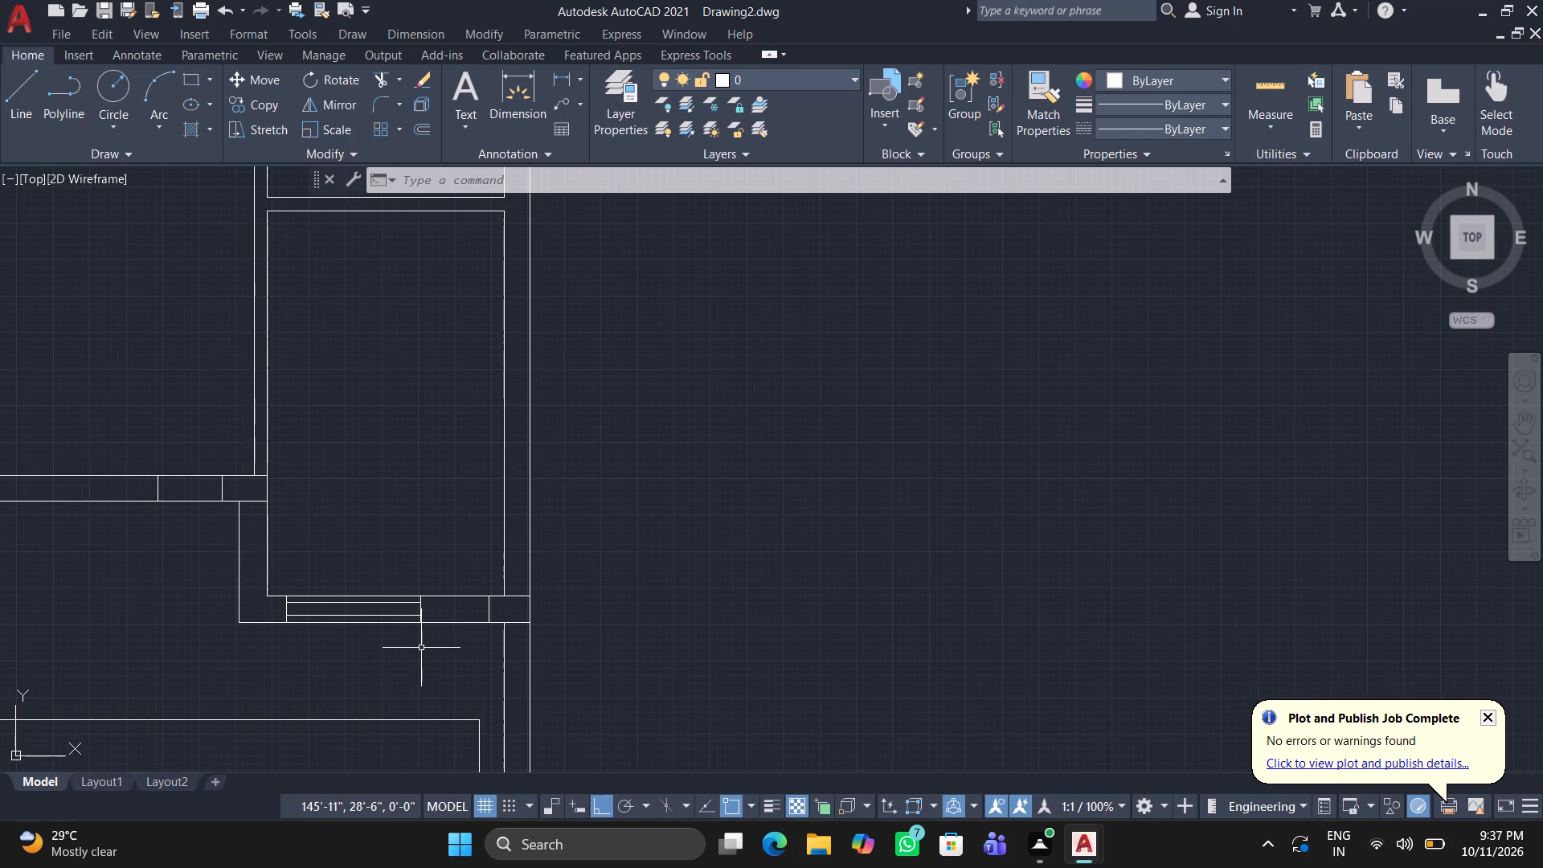
pyautogui.moveTo(421, 652); pyautogui.dragTo(433, 479, button='middle')
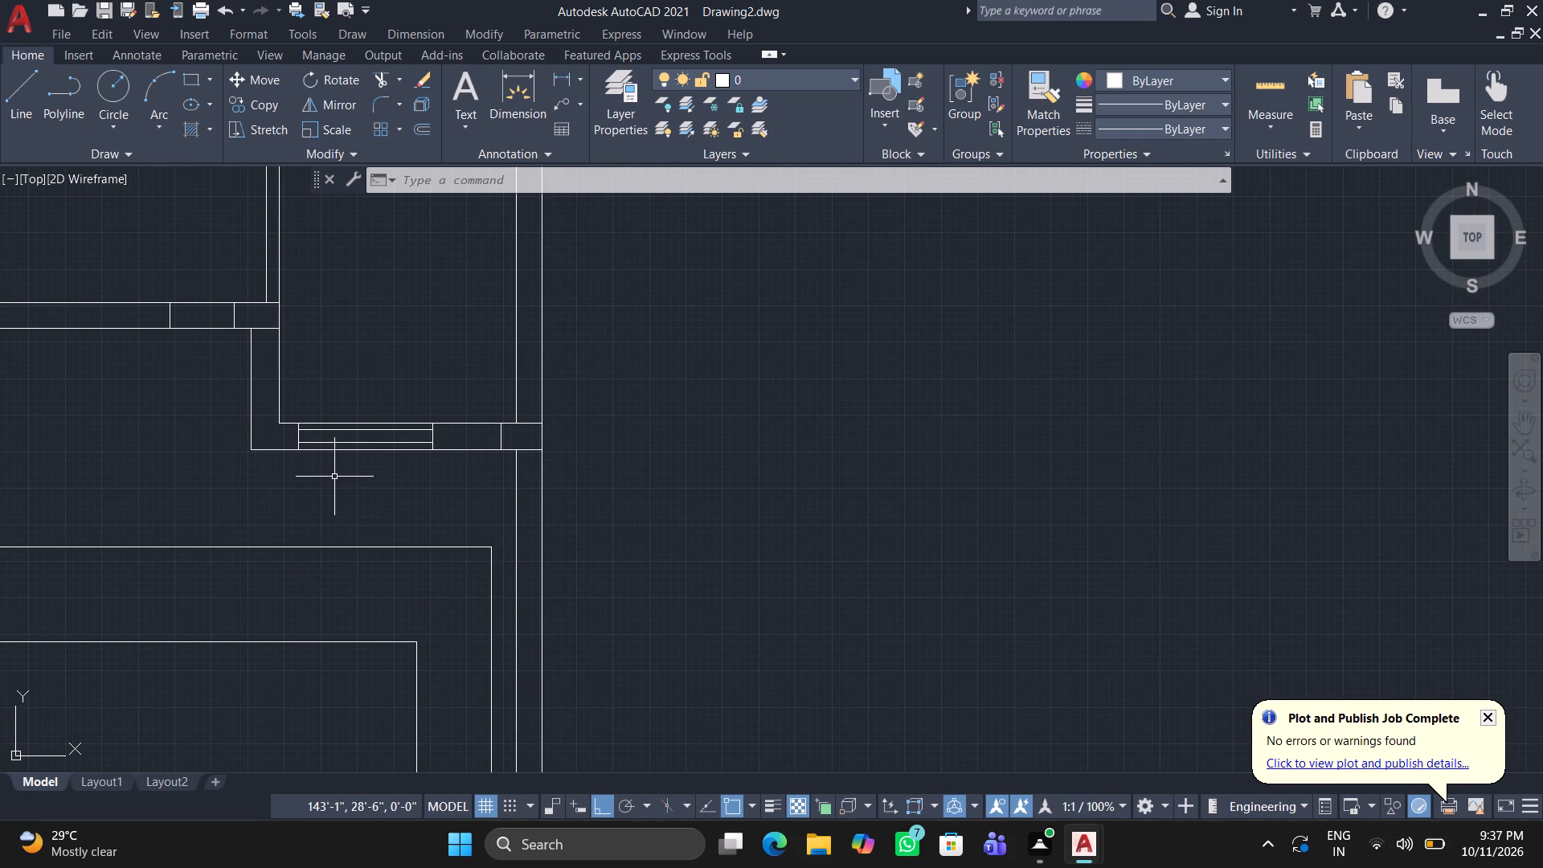
pyautogui.press('l')
pyautogui.press('Return')
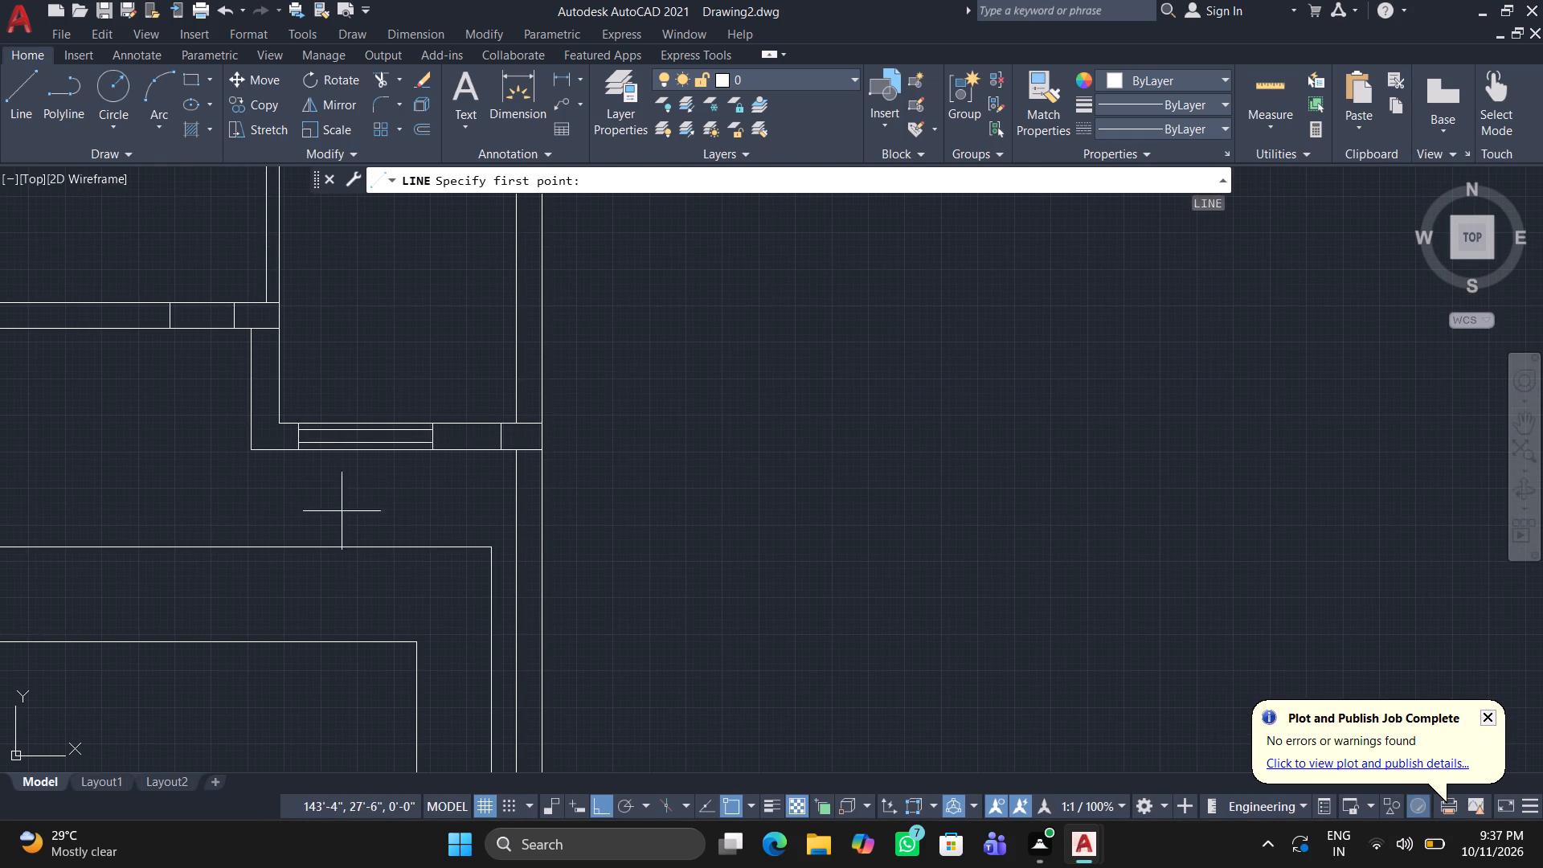
pyautogui.click(510, 508)
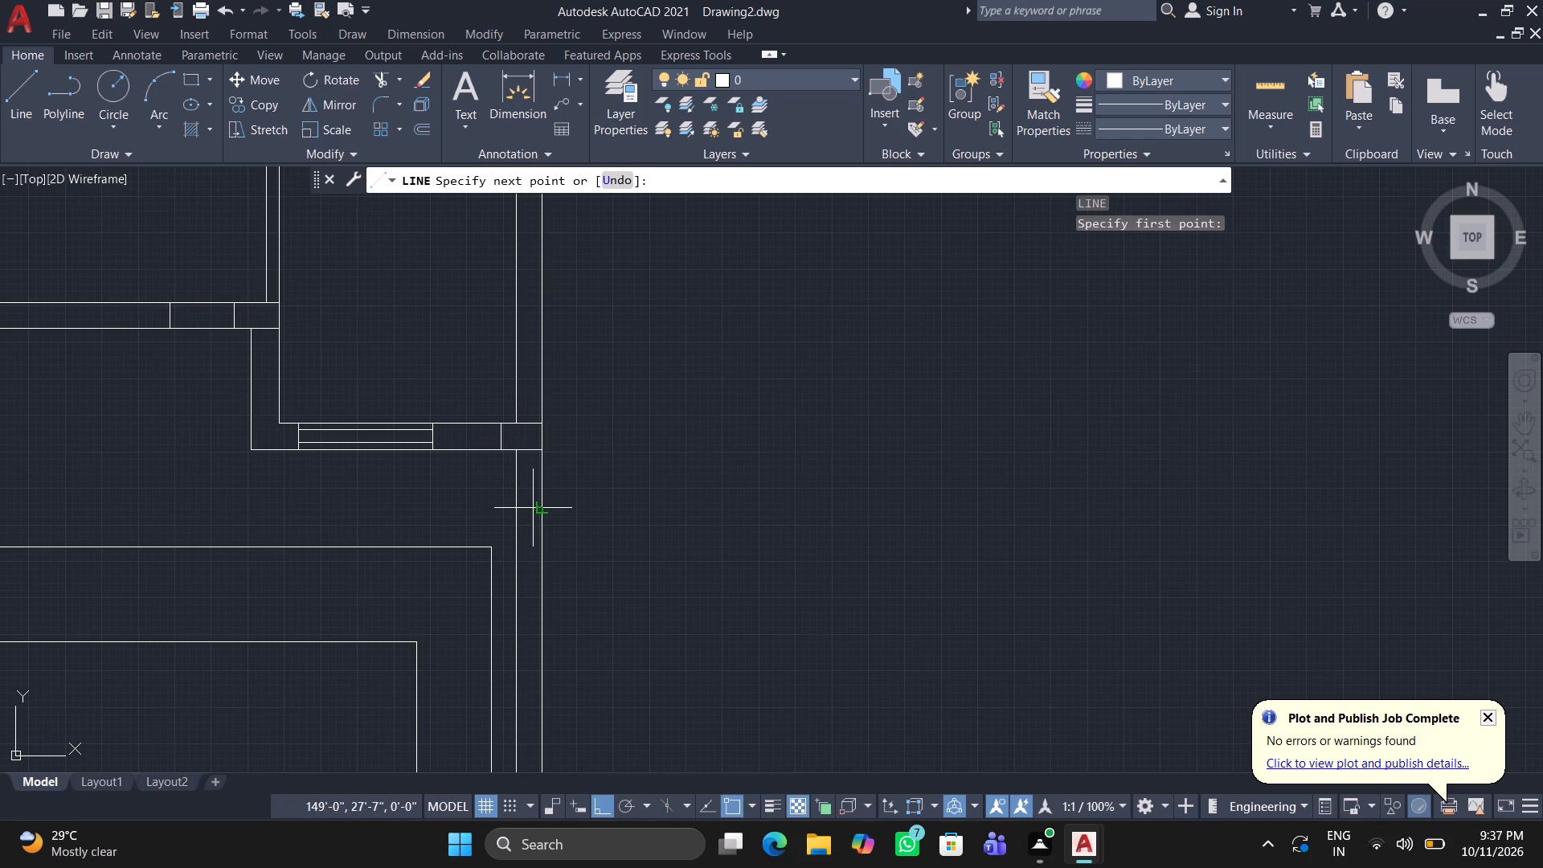
pyautogui.click(539, 508)
pyautogui.press('Return')
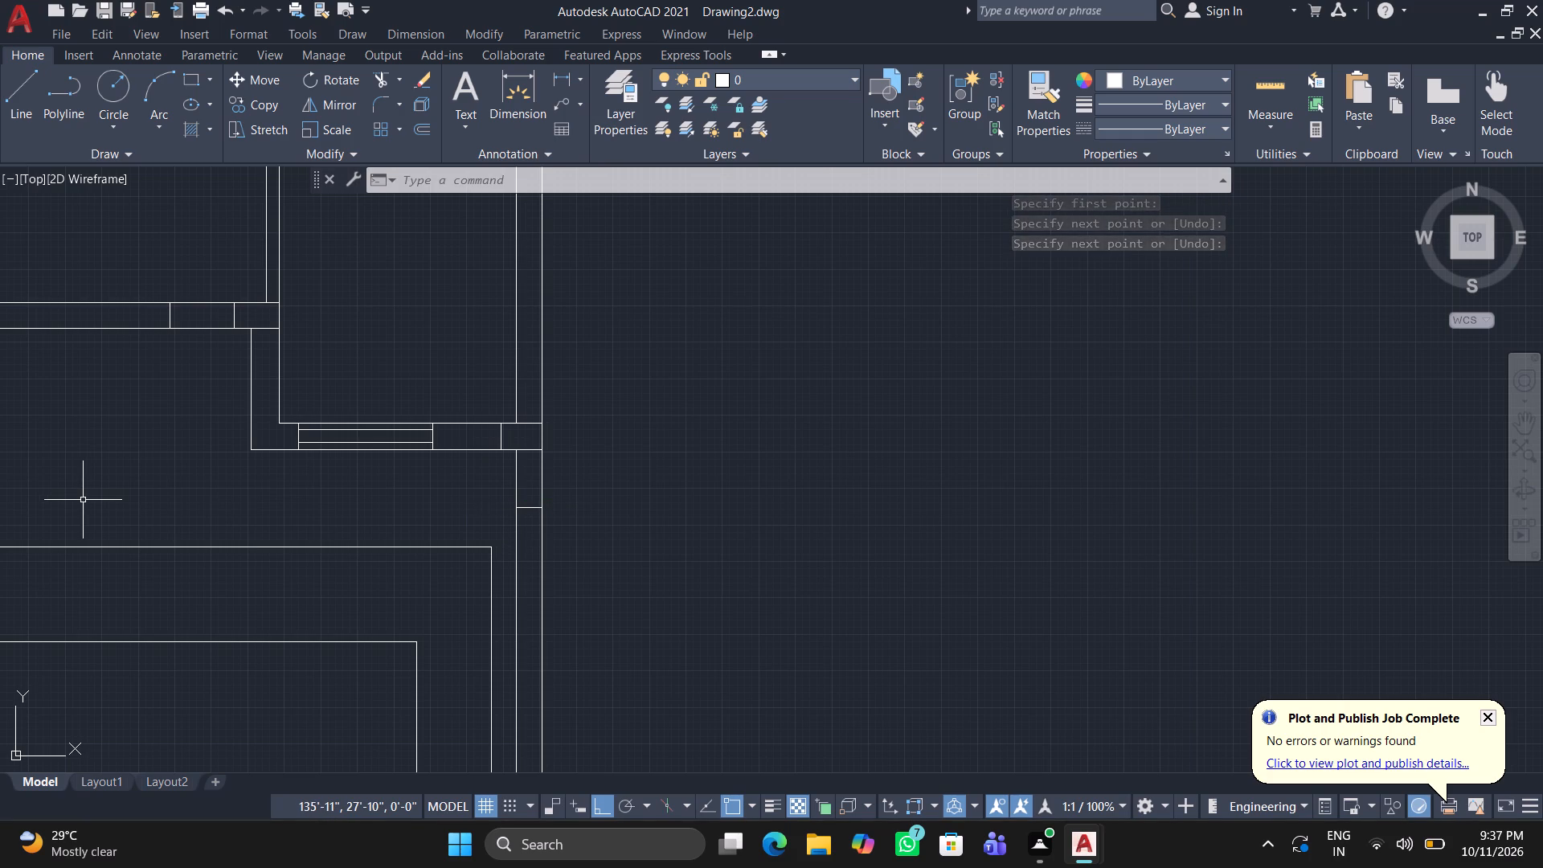
# Extend the upper small room's top wall upper edge to the right wall's outer face, continuing down that face to the wall's lower edge level.
pyautogui.scroll(-3, 83, 500)
pyautogui.moveTo(77, 505); pyautogui.dragTo(764, 551, button='middle')
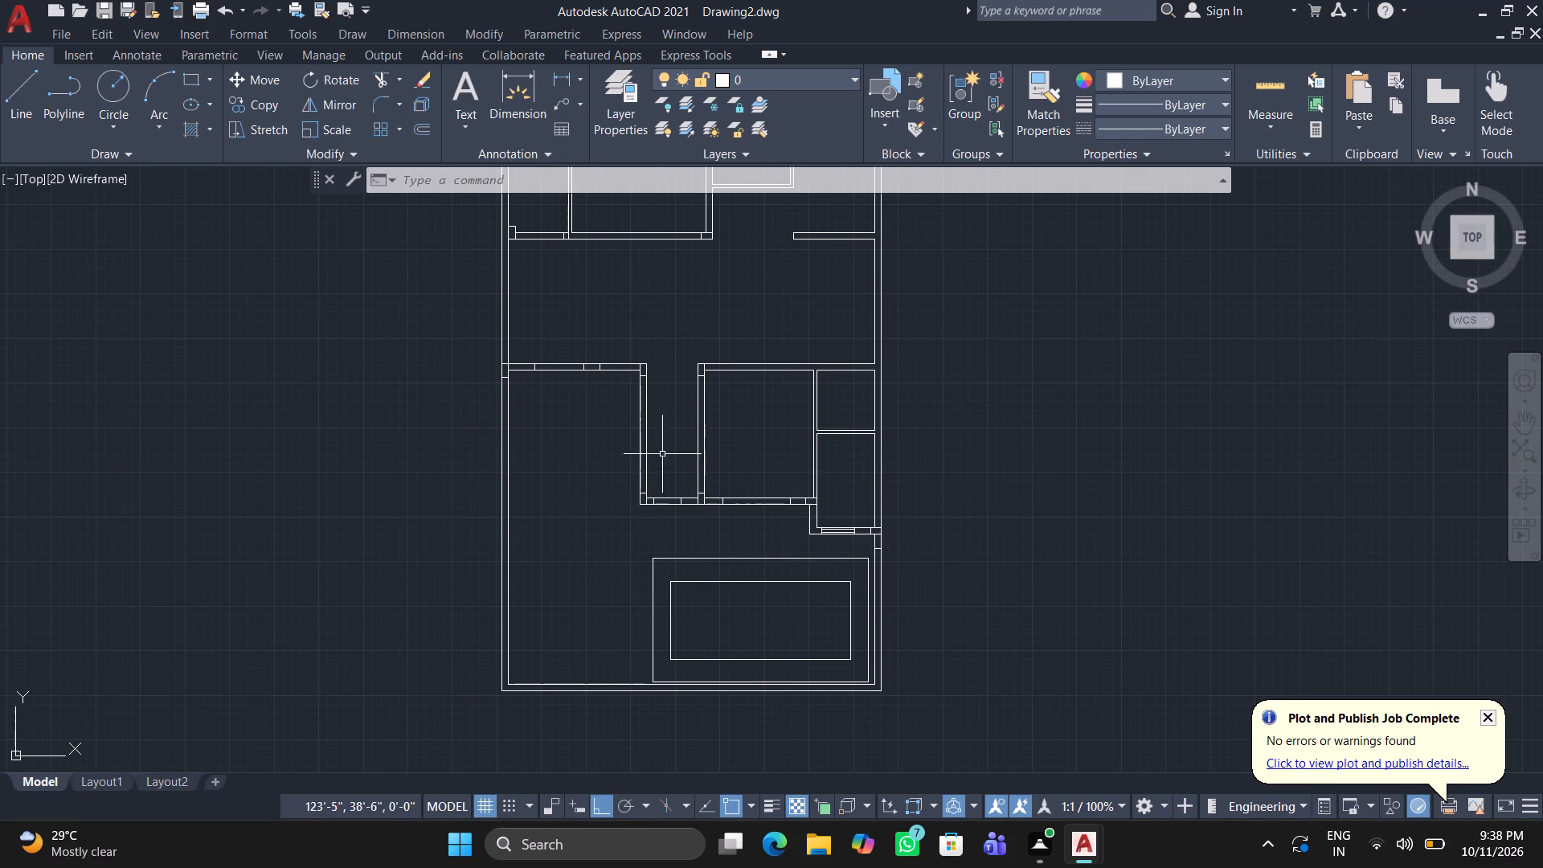
pyautogui.scroll(2, 848, 378)
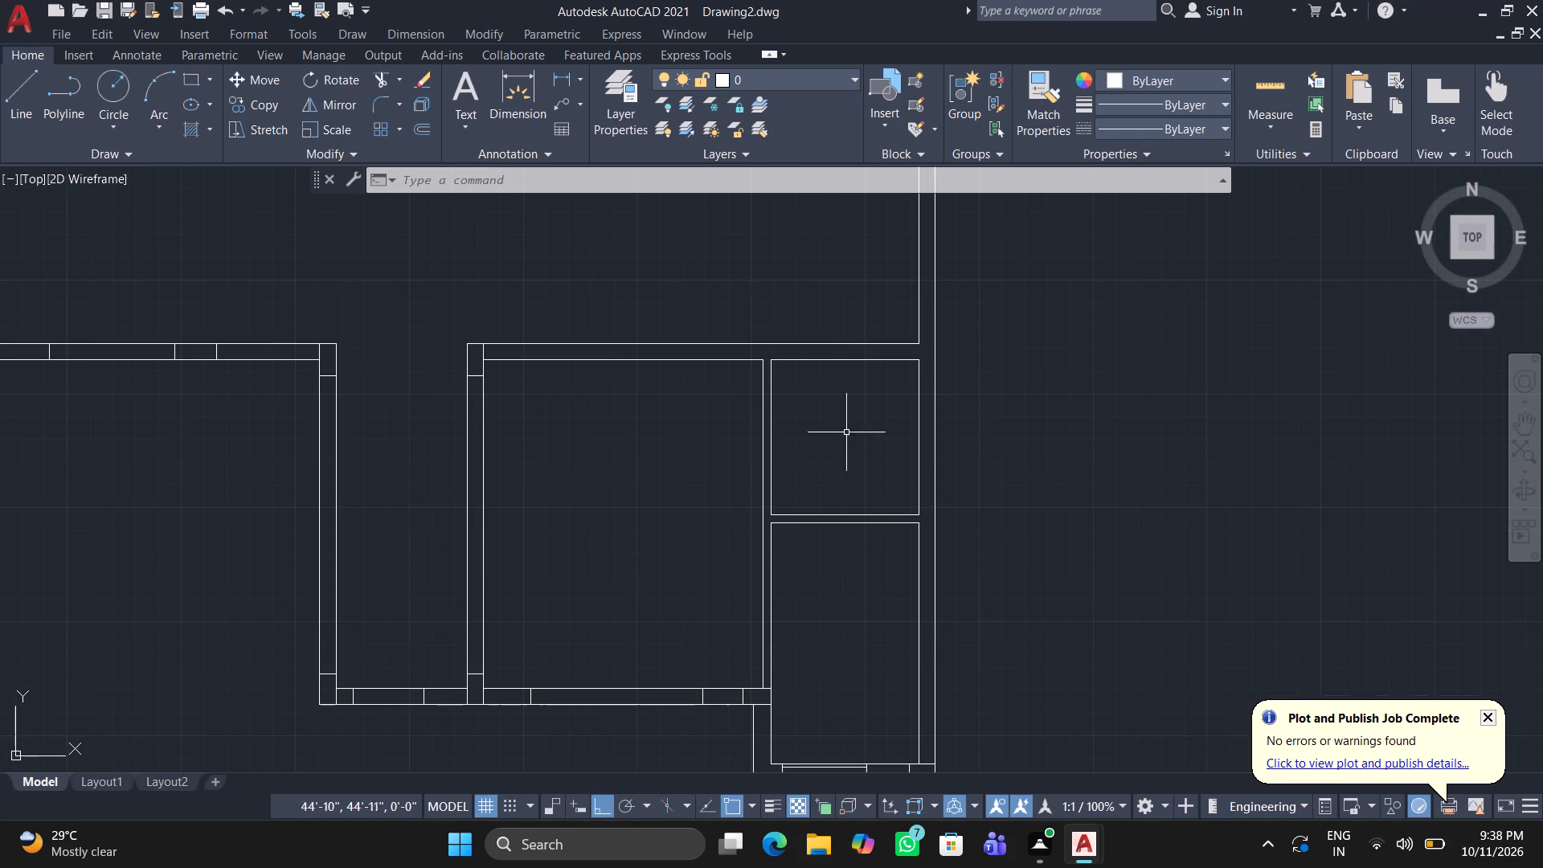
pyautogui.moveTo(848, 433); pyautogui.dragTo(726, 493, button='middle')
pyautogui.press('space')
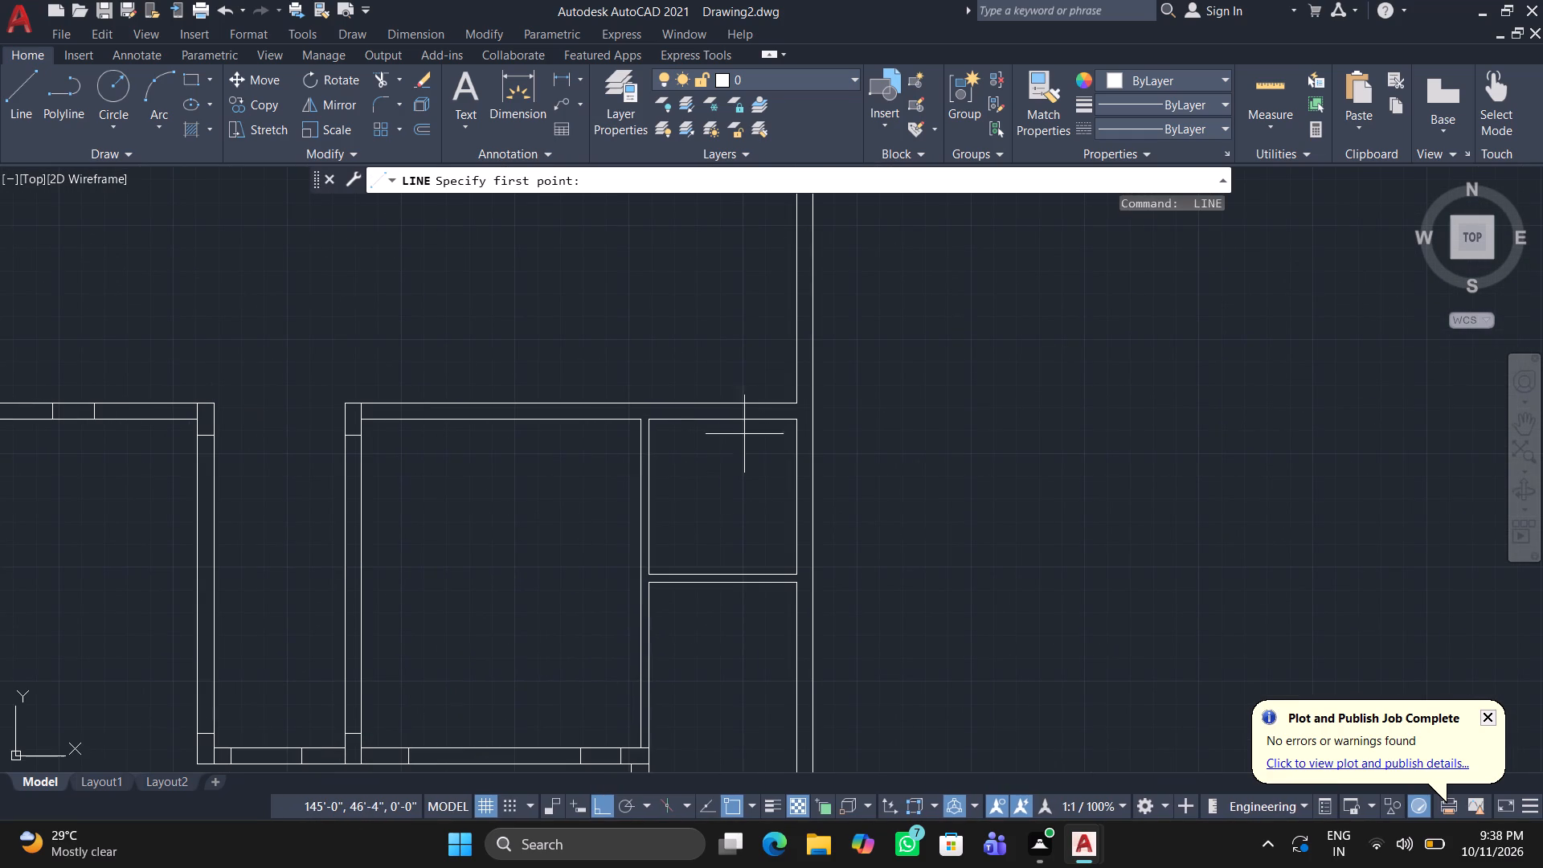
pyautogui.scroll(2, 786, 407)
pyautogui.click(808, 397)
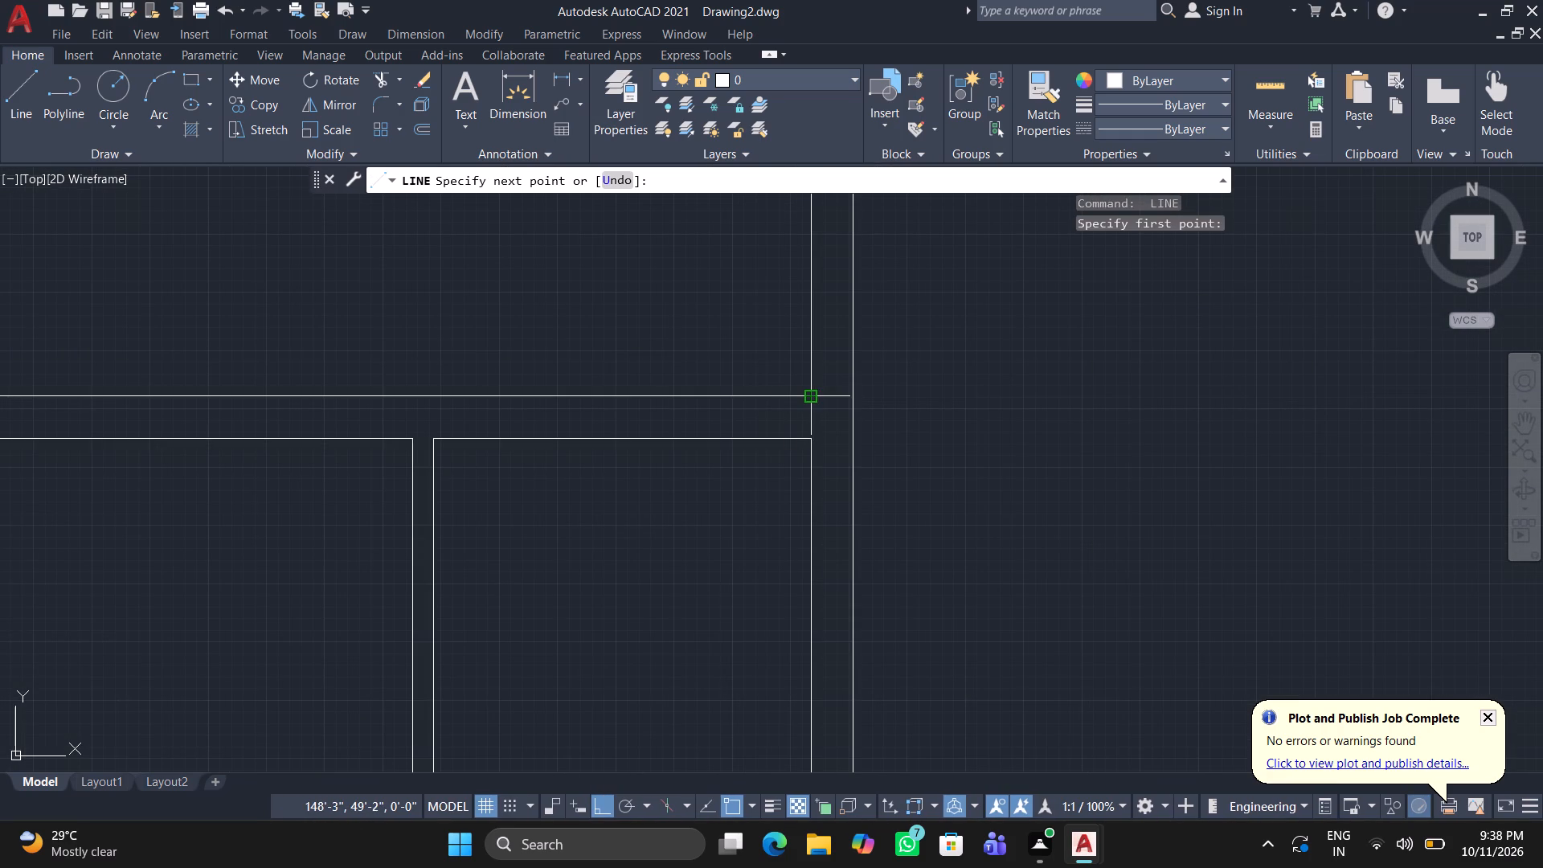
pyautogui.click(857, 390)
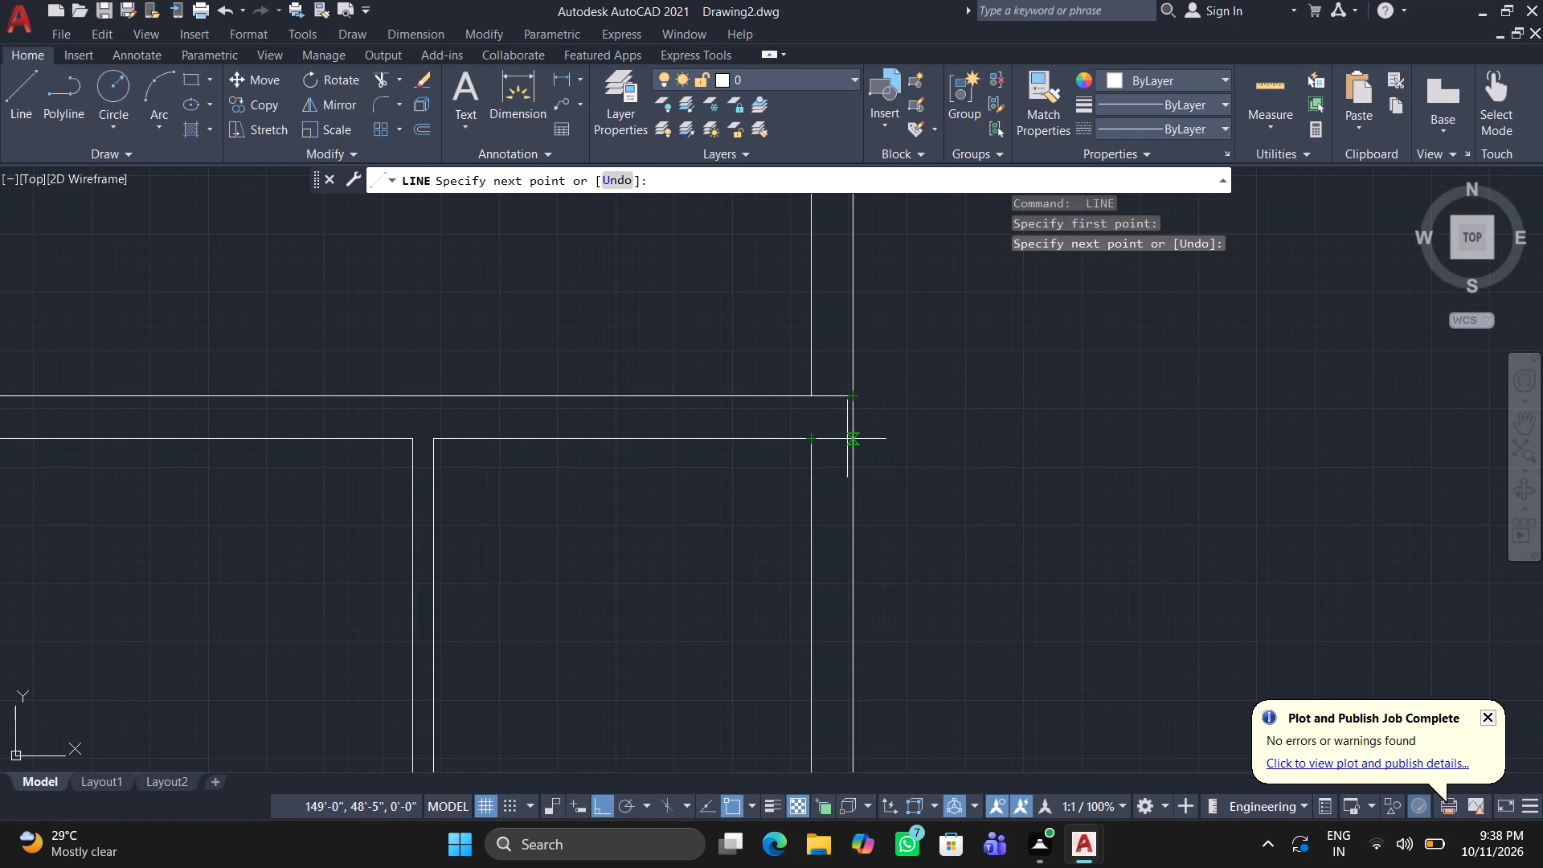
pyautogui.scroll(1, 851, 439)
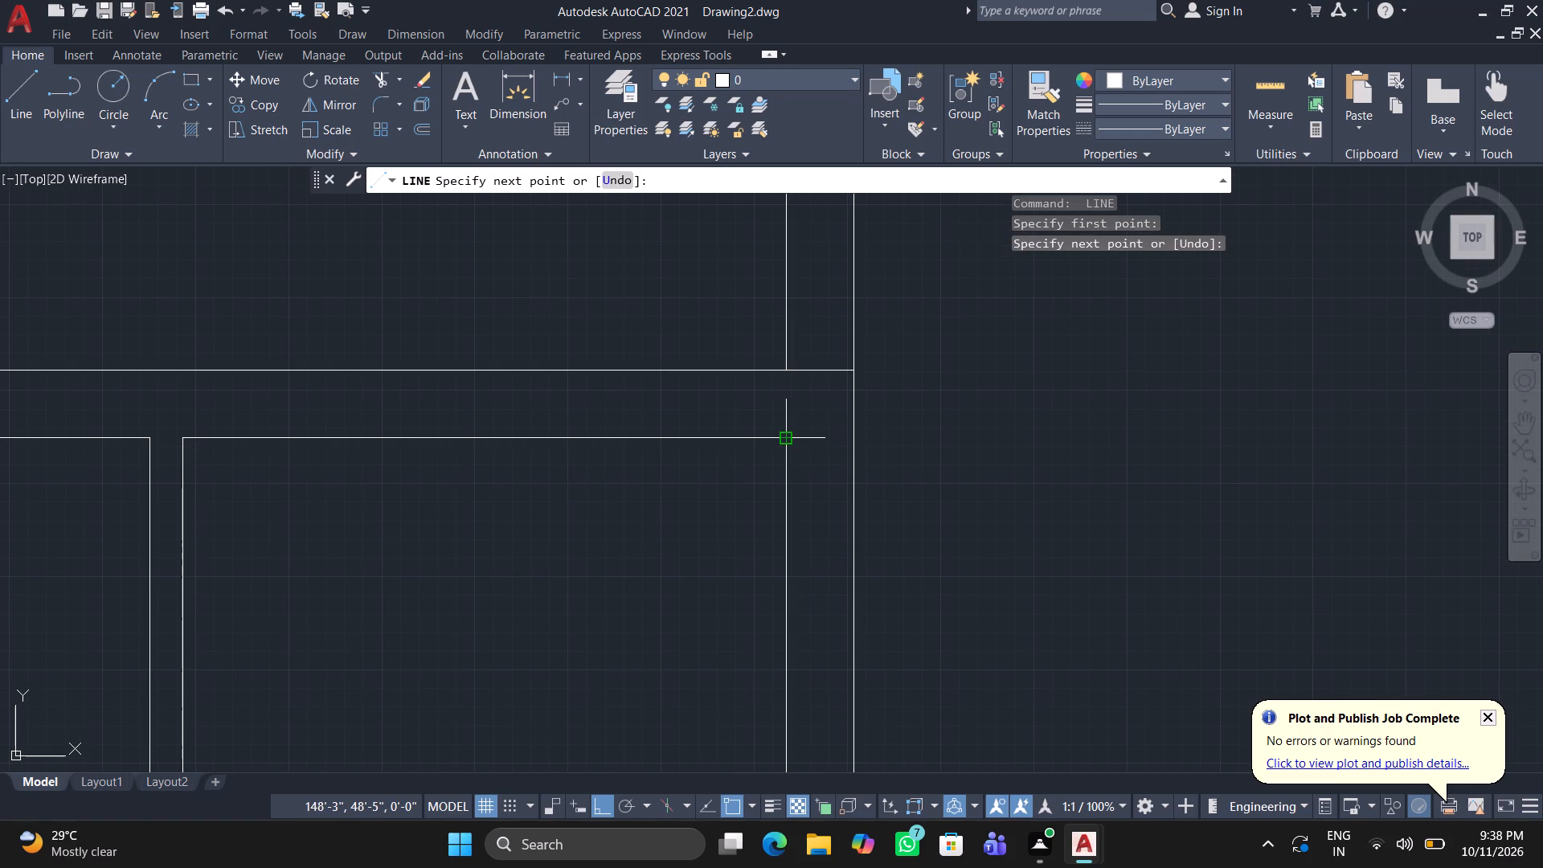
pyautogui.click(854, 438)
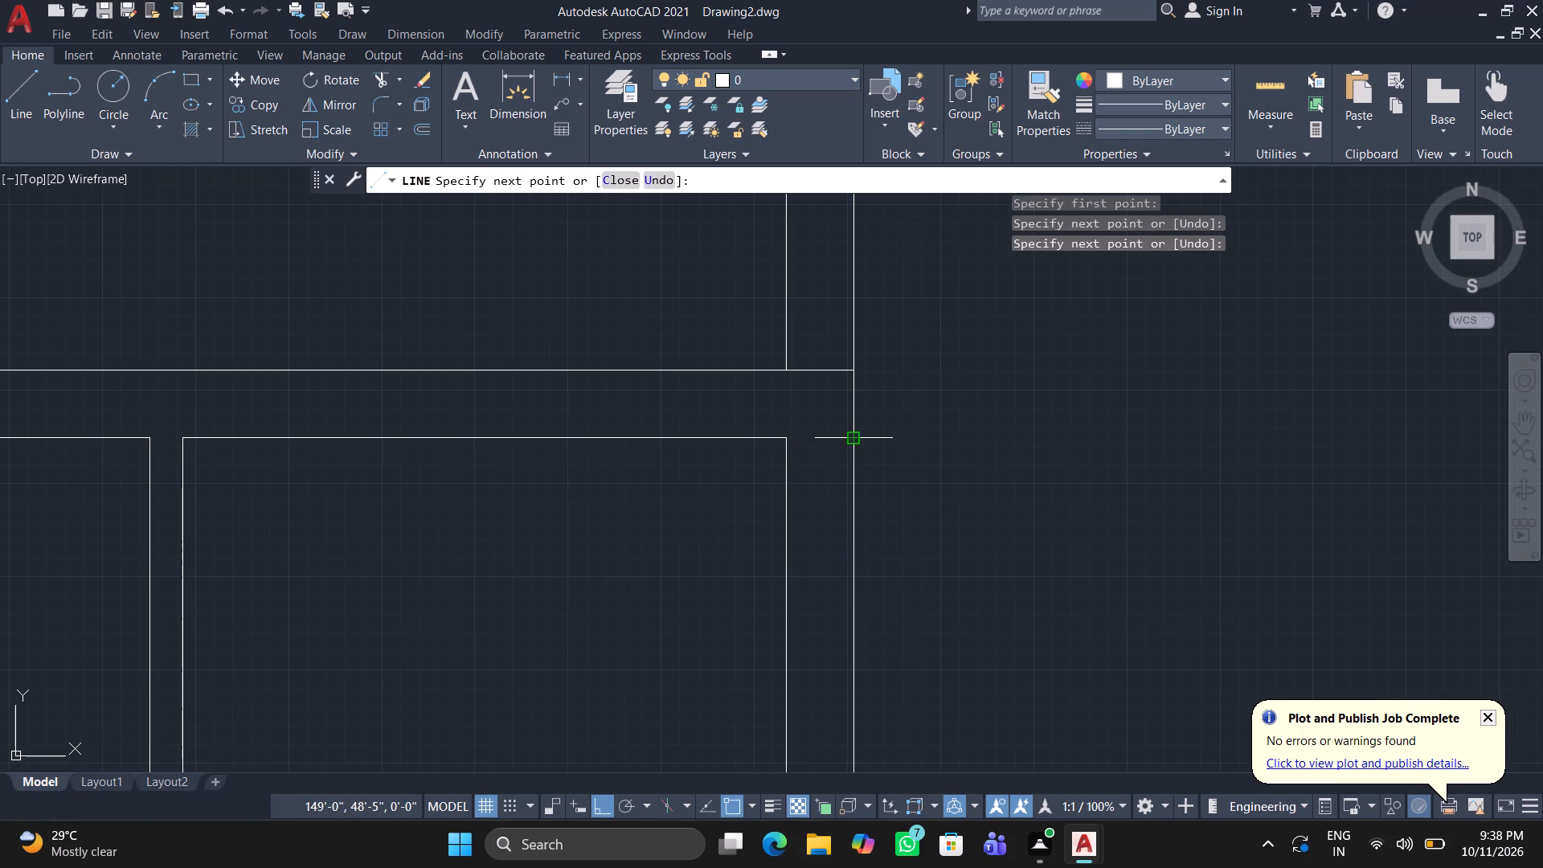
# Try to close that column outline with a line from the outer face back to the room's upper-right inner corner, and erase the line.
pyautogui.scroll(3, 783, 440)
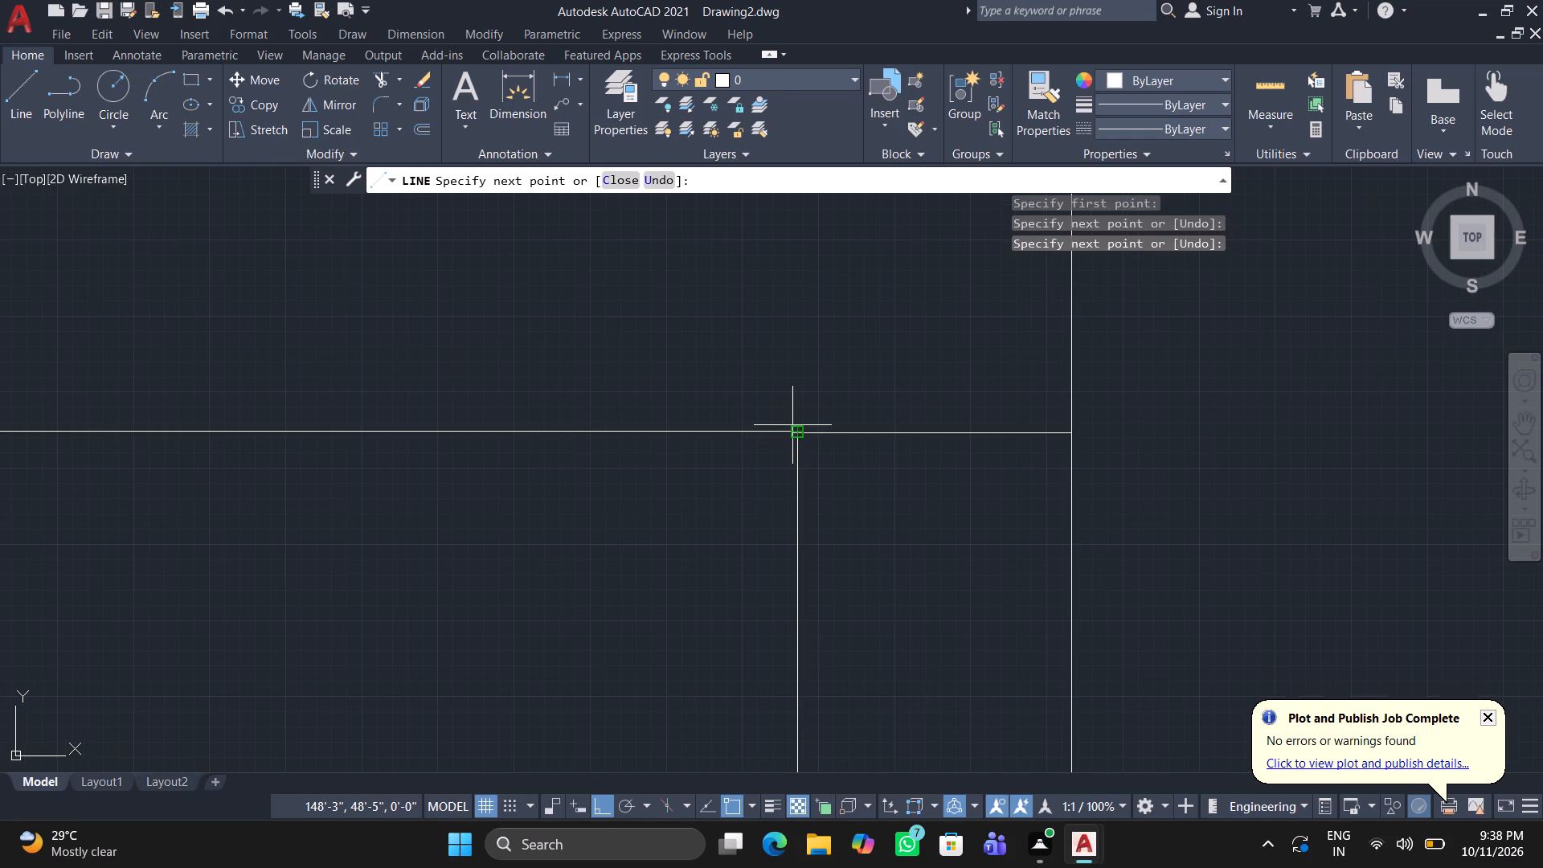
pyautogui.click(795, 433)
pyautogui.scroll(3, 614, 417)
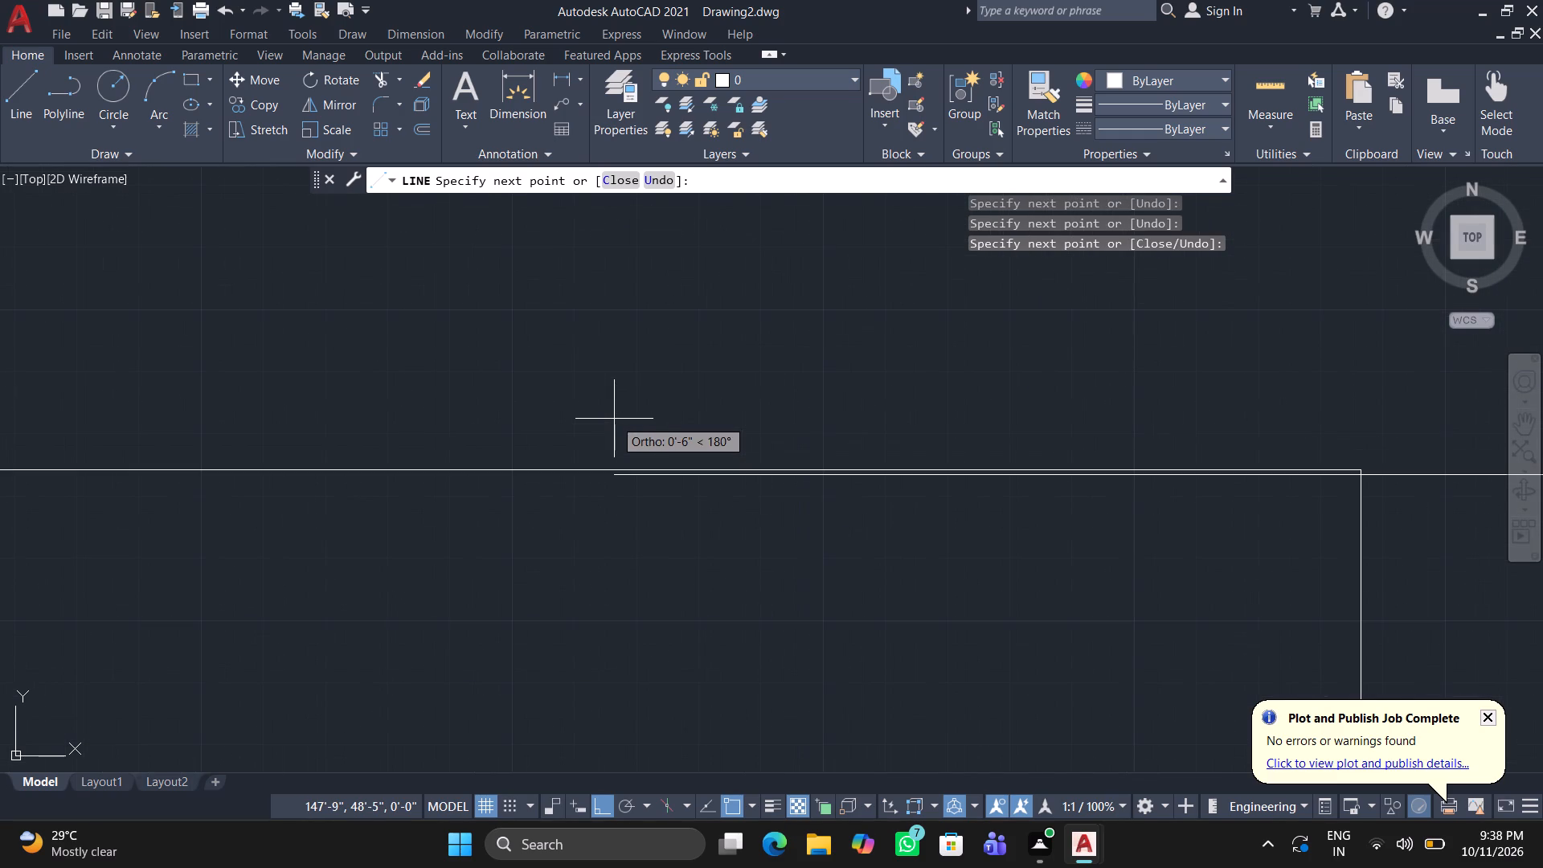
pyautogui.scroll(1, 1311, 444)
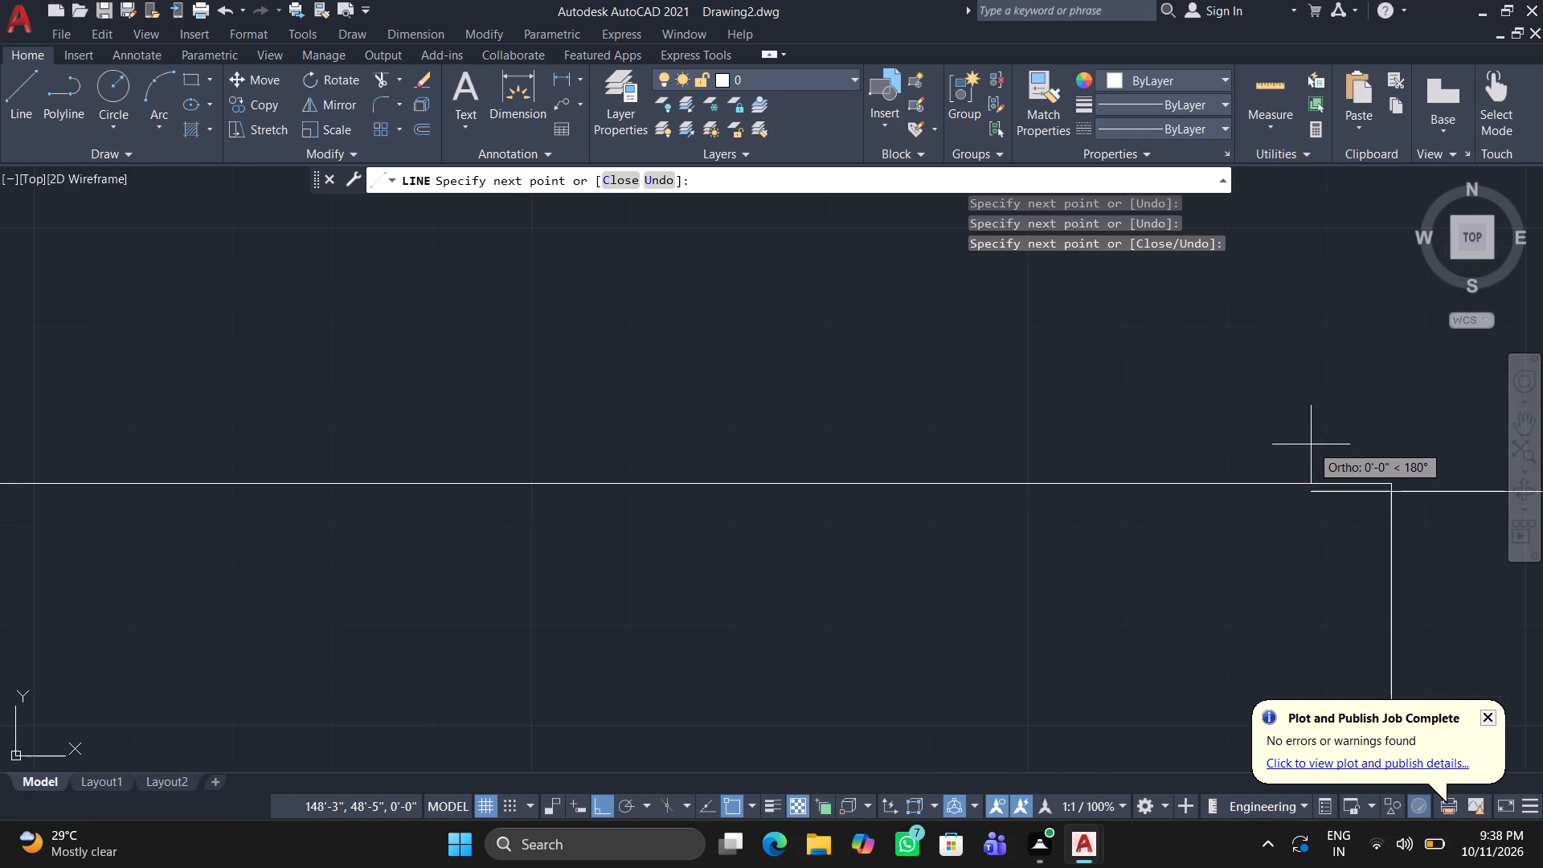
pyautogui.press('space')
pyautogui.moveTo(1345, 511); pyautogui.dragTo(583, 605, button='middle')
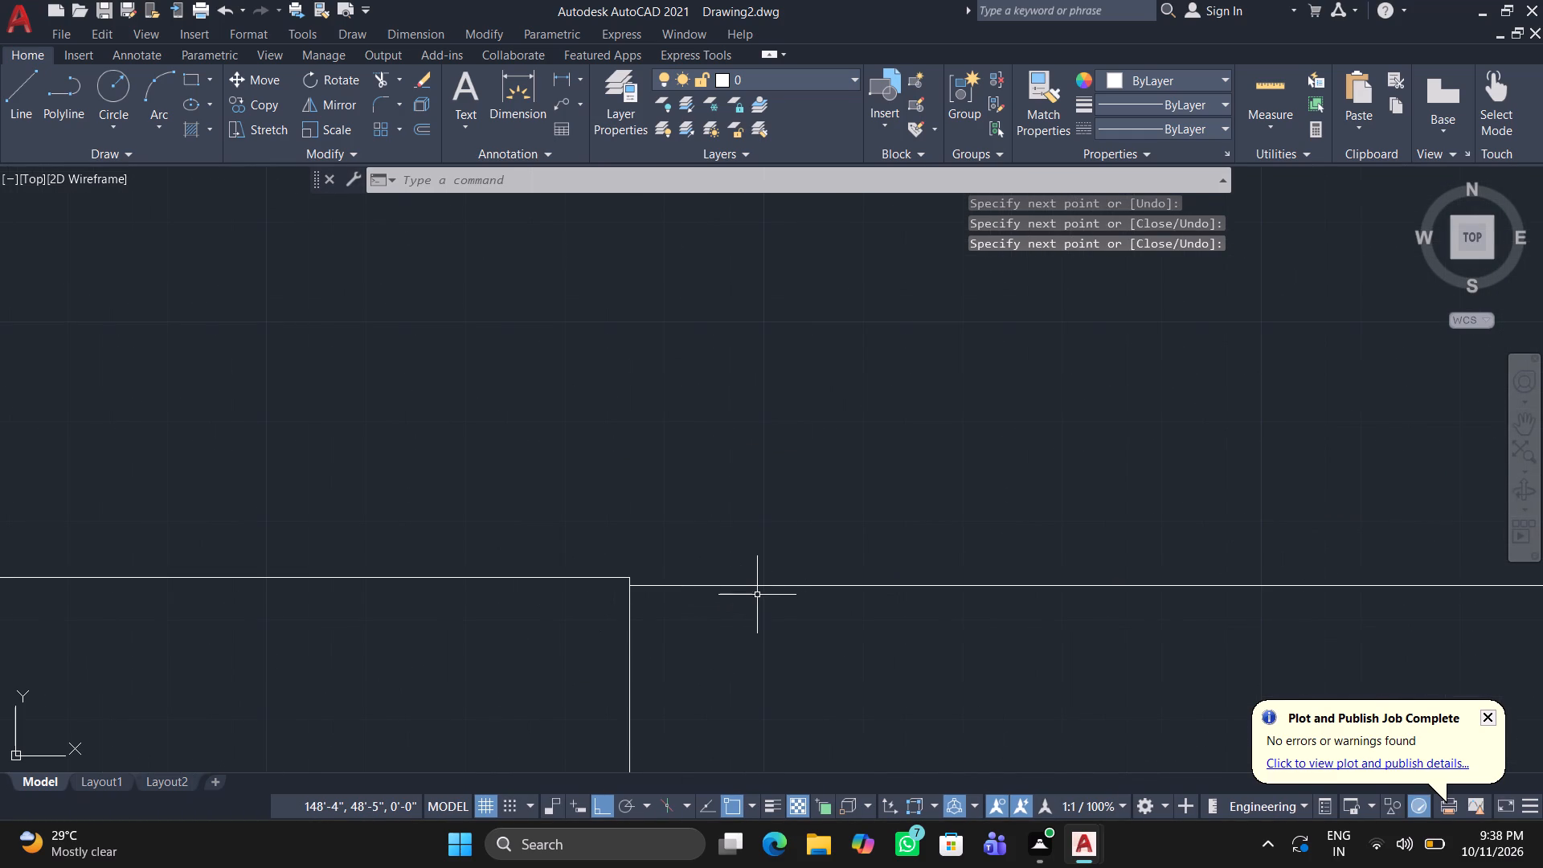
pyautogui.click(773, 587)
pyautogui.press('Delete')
# Draw a horizontal line from the upper small room's upper-right inner corner to the right wall's outer face, closing the column outline.
pyautogui.press('l')
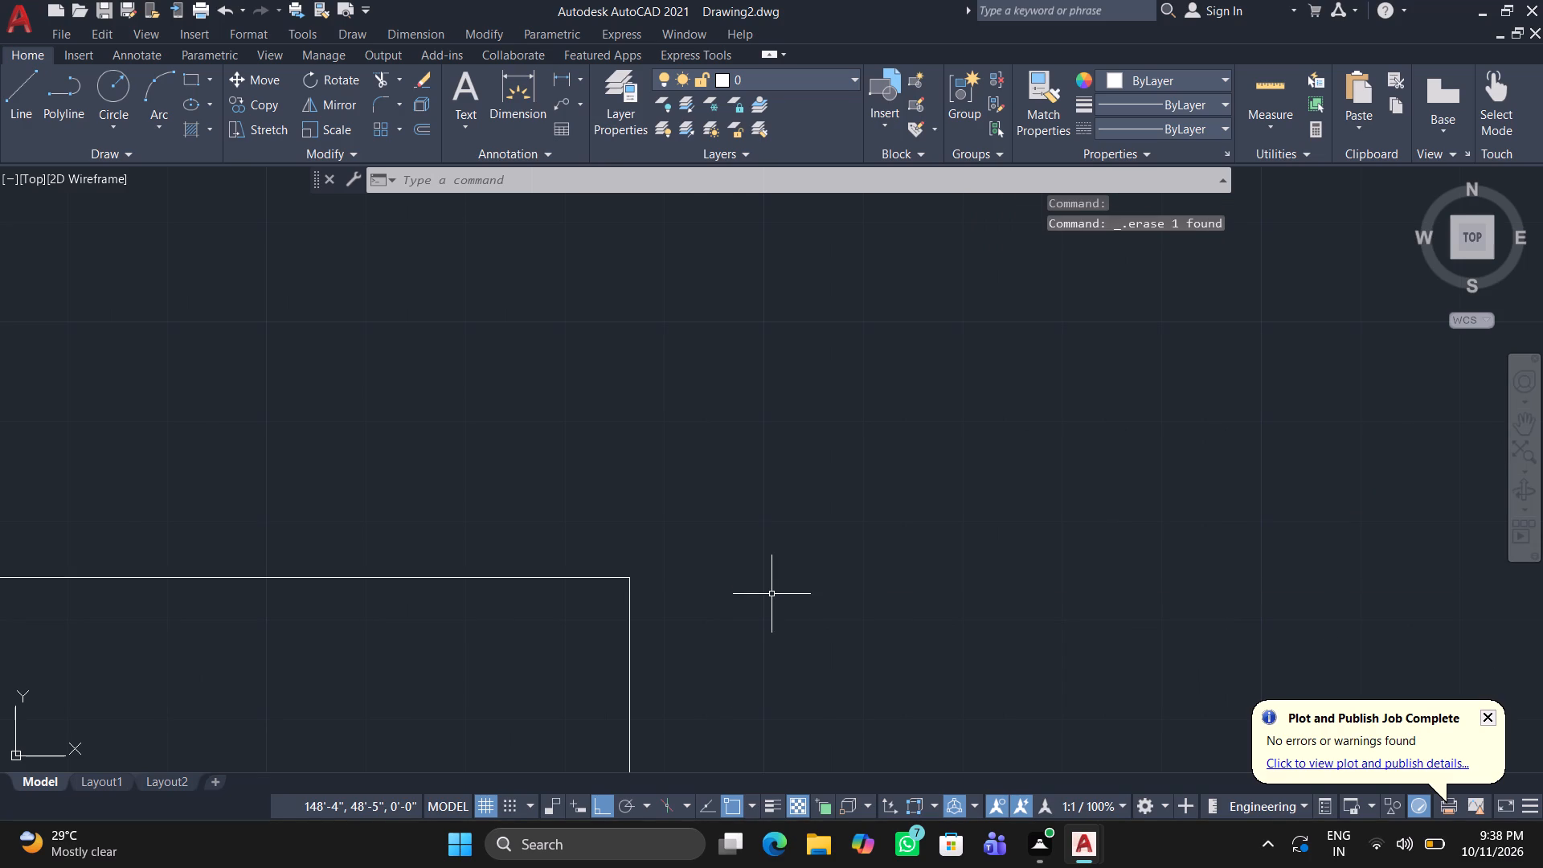
pyautogui.press('Return')
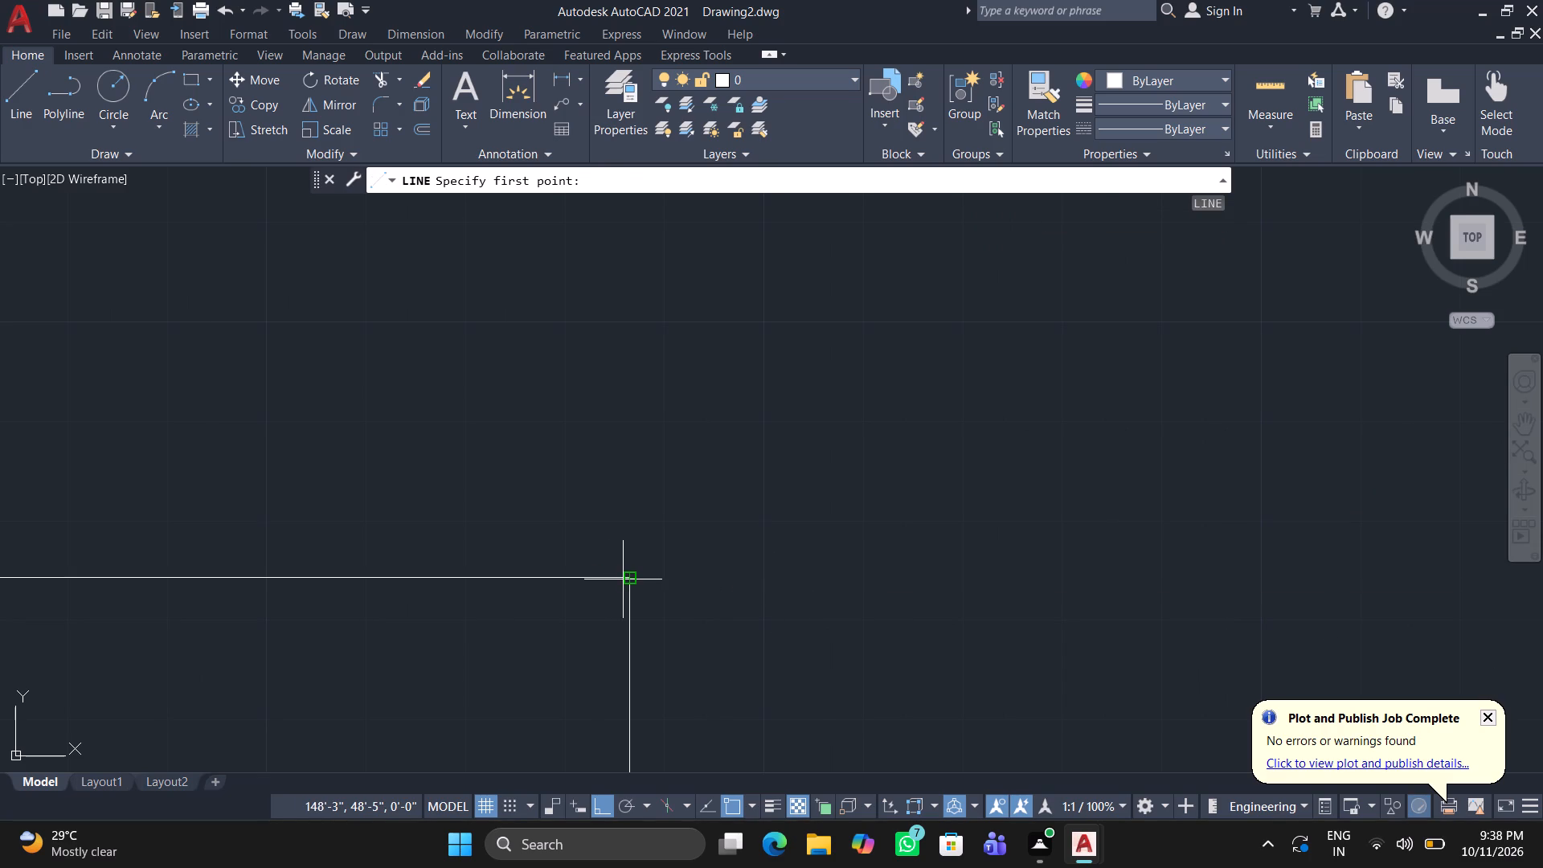
pyautogui.click(624, 580)
pyautogui.scroll(-2, 914, 590)
pyautogui.moveTo(948, 587); pyautogui.dragTo(372, 539, button='middle')
pyautogui.scroll(-2, 364, 539)
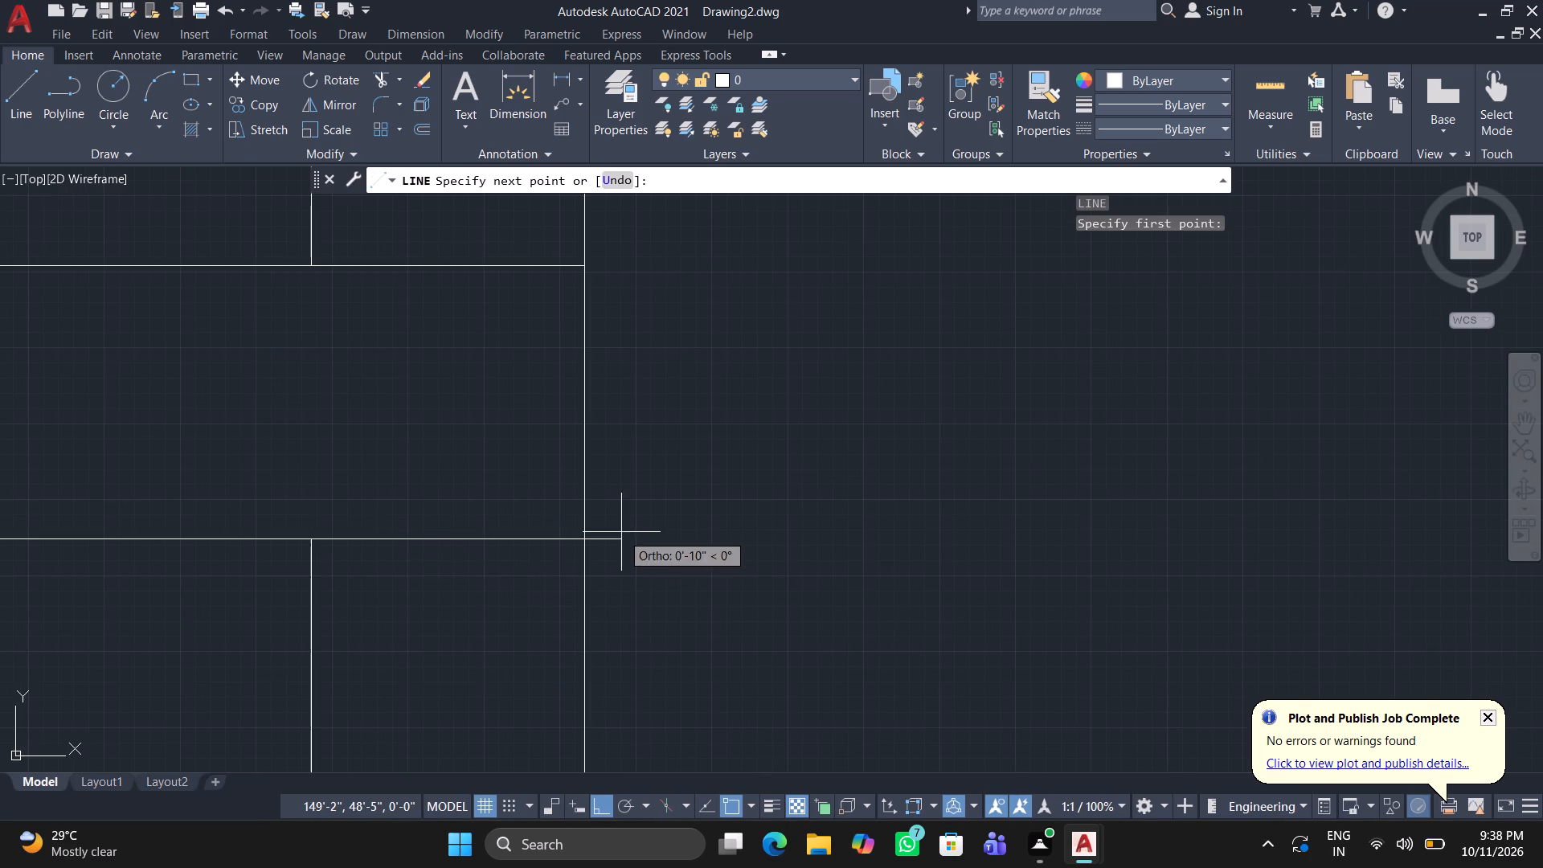
pyautogui.click(579, 544)
pyautogui.press('Return')
pyautogui.press('space')
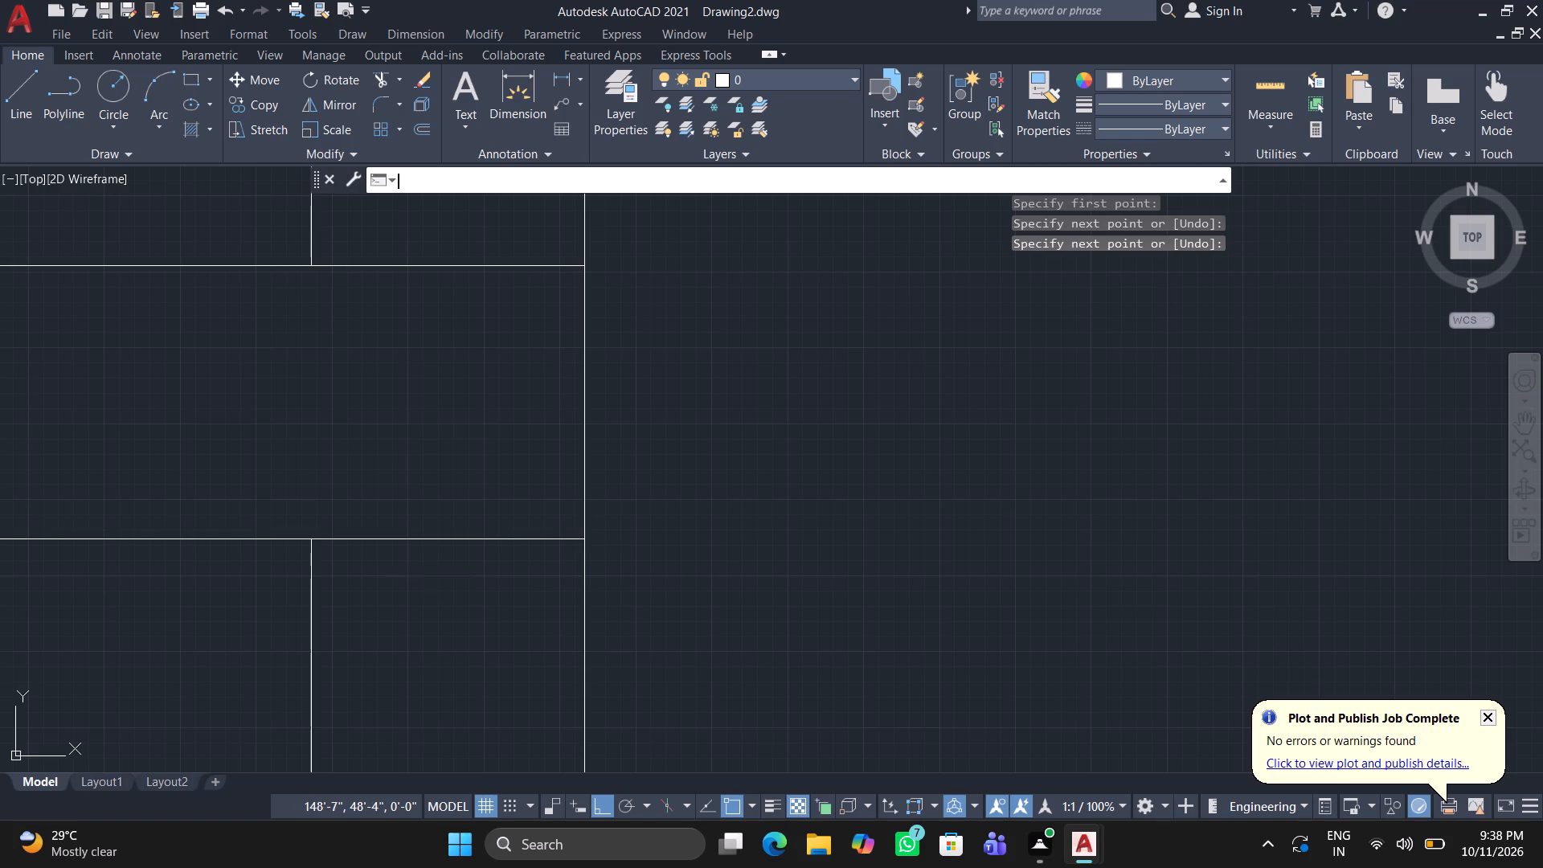
# Draw a vertical dividing line across the upper small room's top wall, about 1'-1" in from the right wall's outer face.
pyautogui.scroll(-2, 340, 590)
pyautogui.moveTo(214, 612); pyautogui.dragTo(364, 605, button='middle')
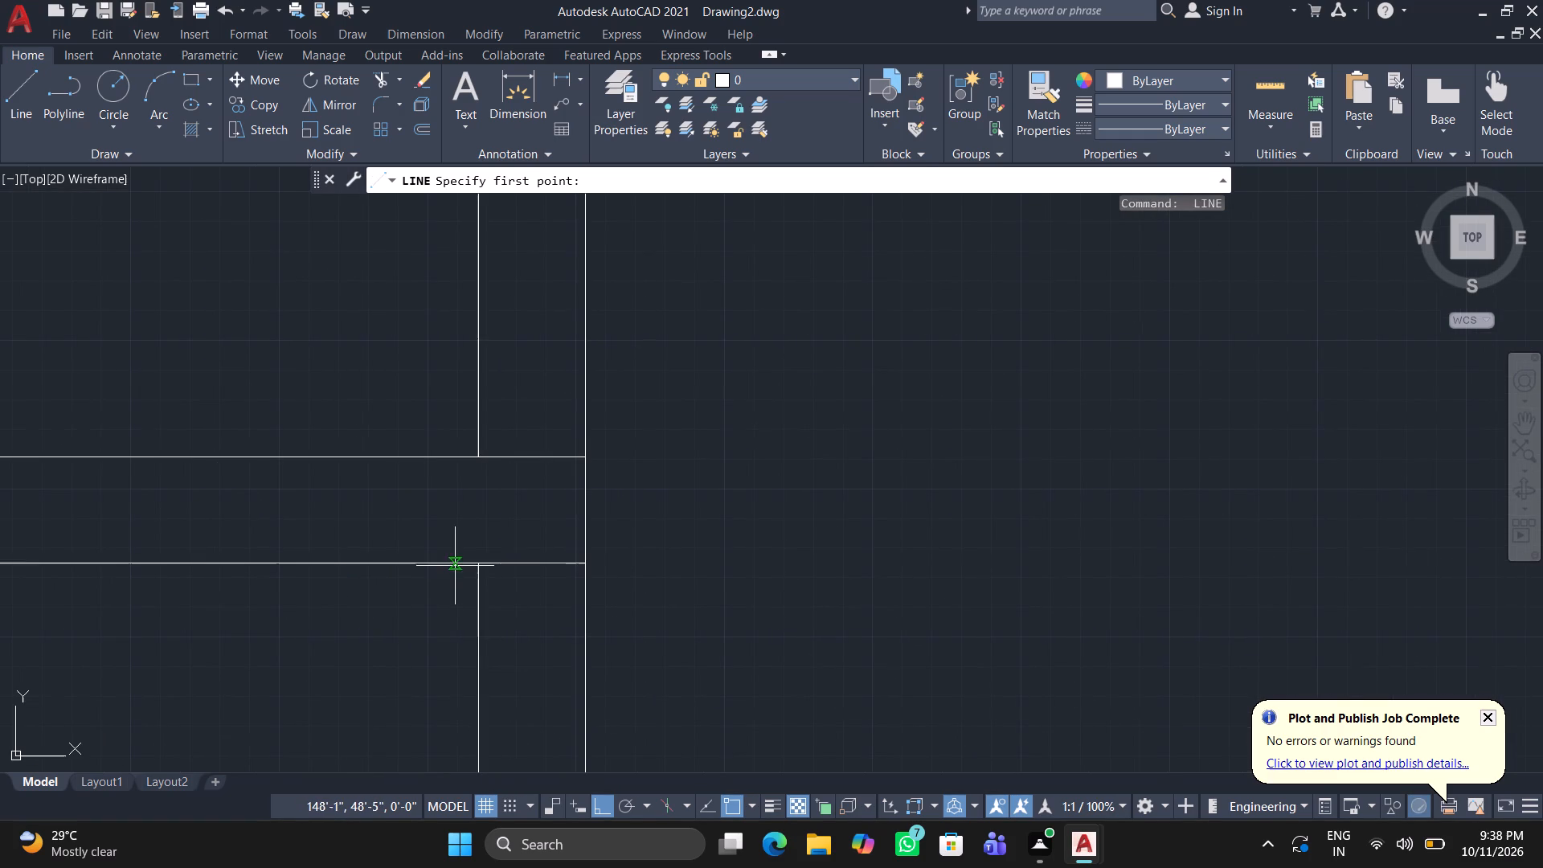
pyautogui.click(432, 562)
pyautogui.click(429, 459)
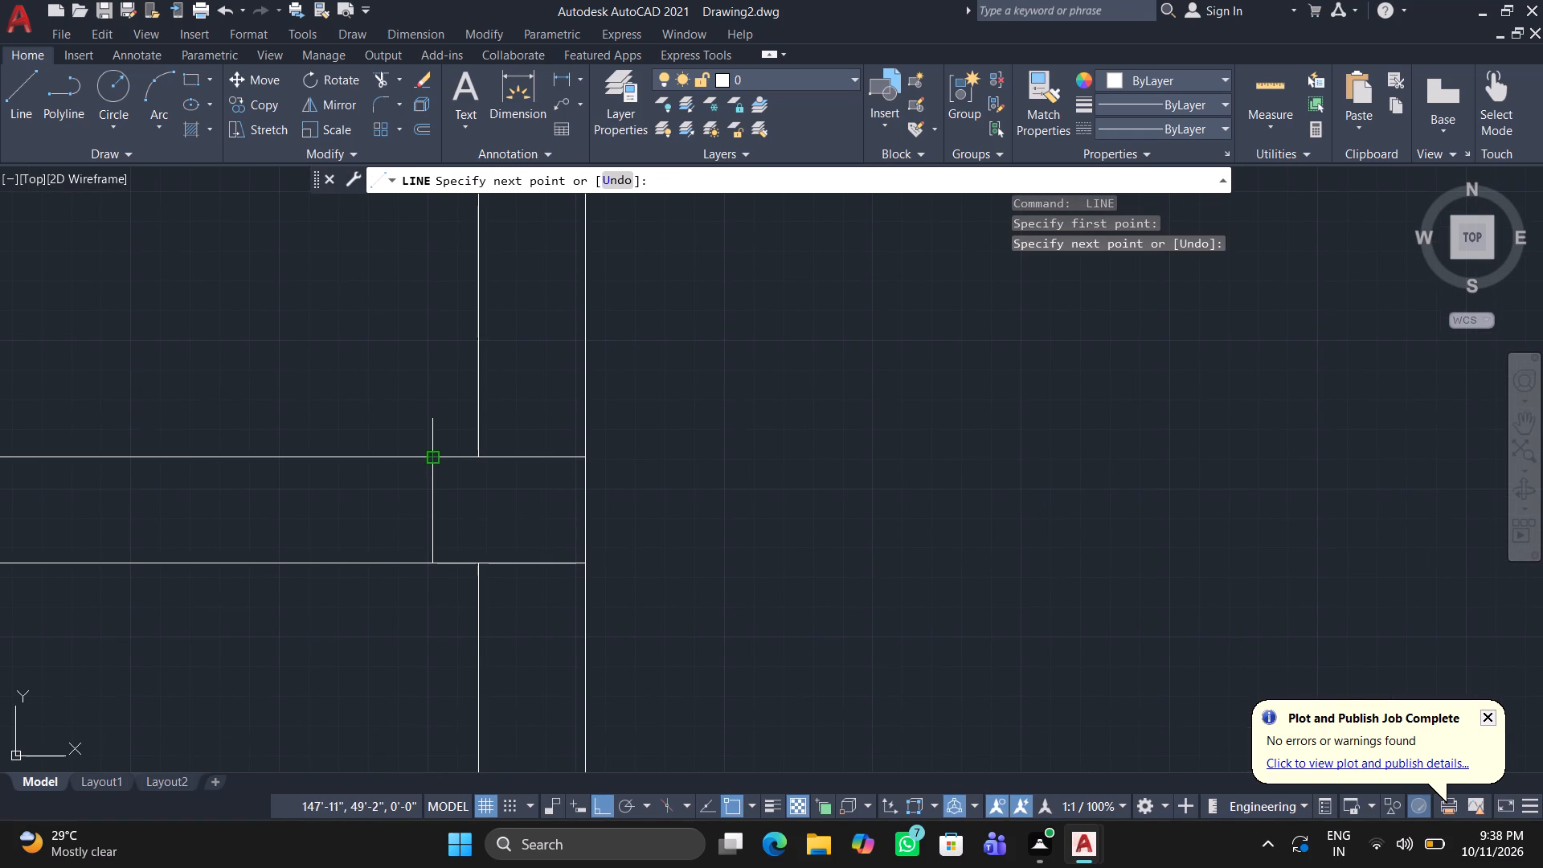
pyautogui.press('Return')
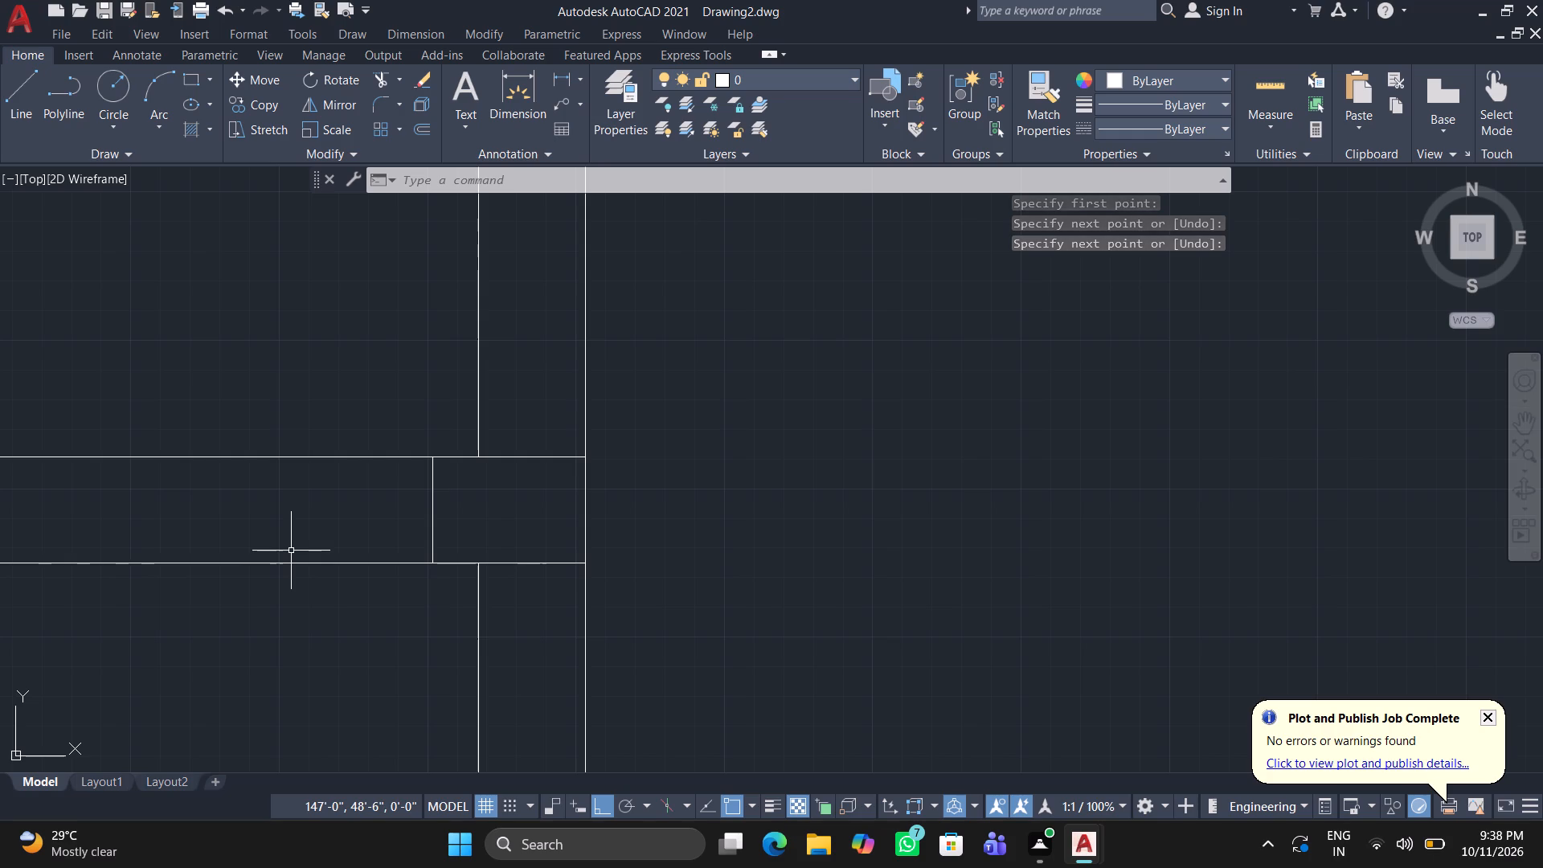
# Outline a column about 1'-1" wide where the short horizontal wall stub meets the right outer wall, running its lines to the outer face.
pyautogui.scroll(-3, 289, 551)
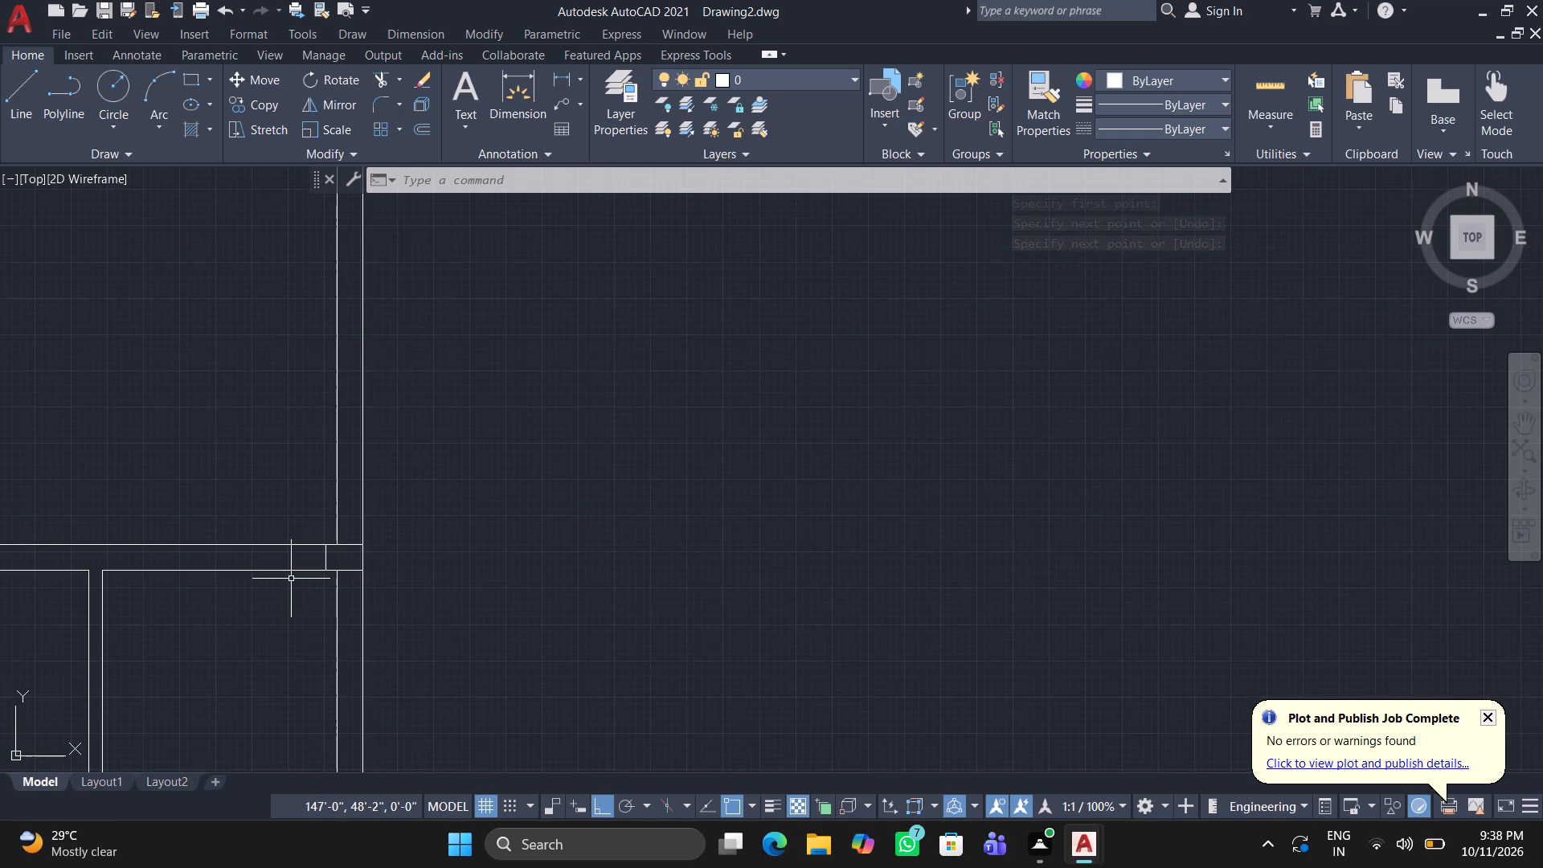
pyautogui.scroll(-1, 292, 583)
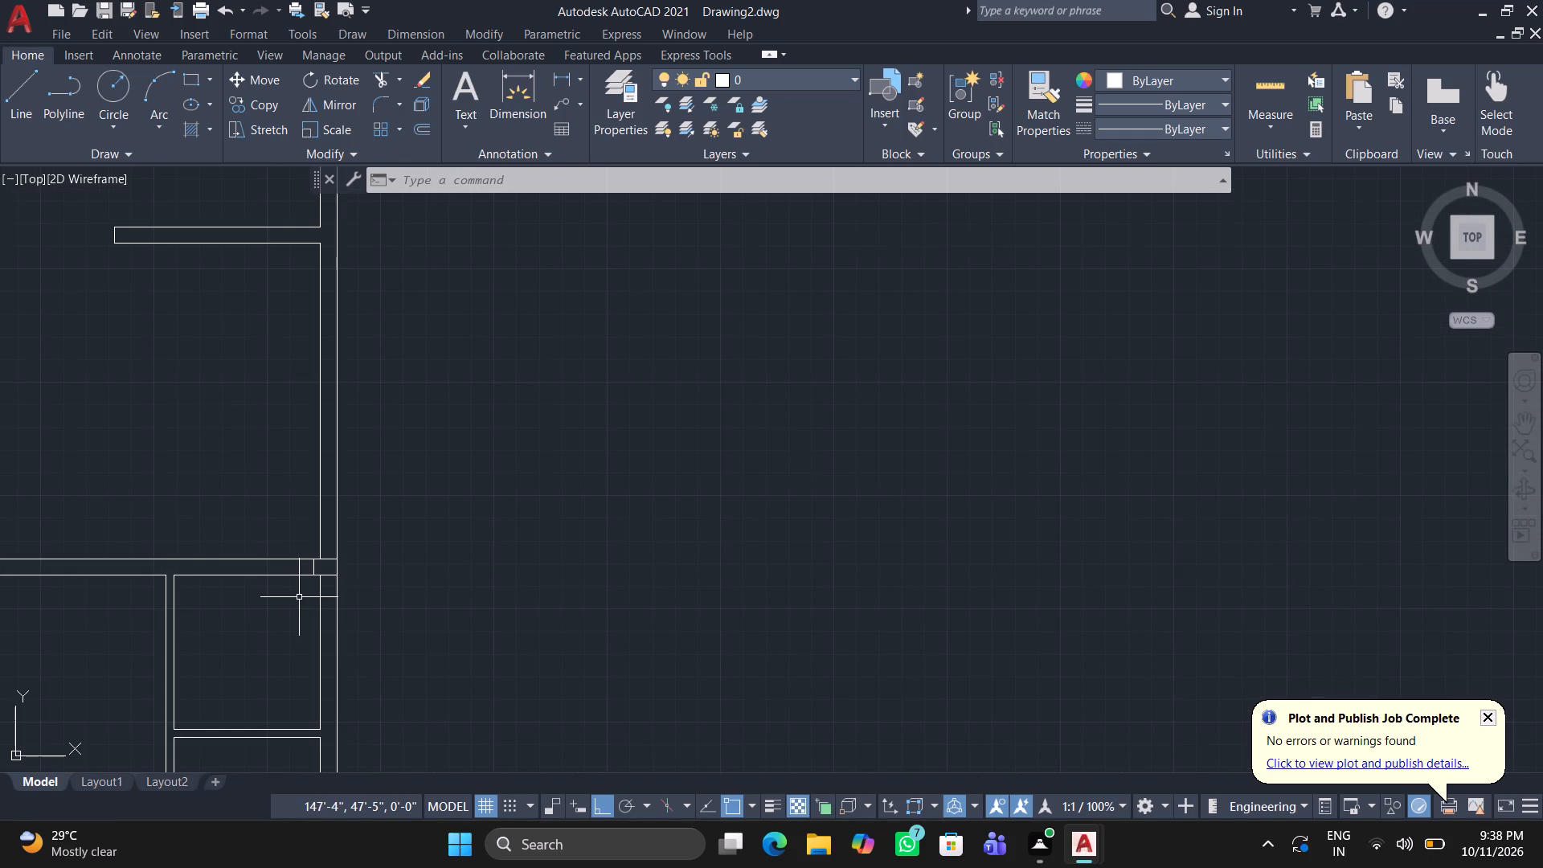
pyautogui.moveTo(299, 597); pyautogui.dragTo(437, 867, button='middle')
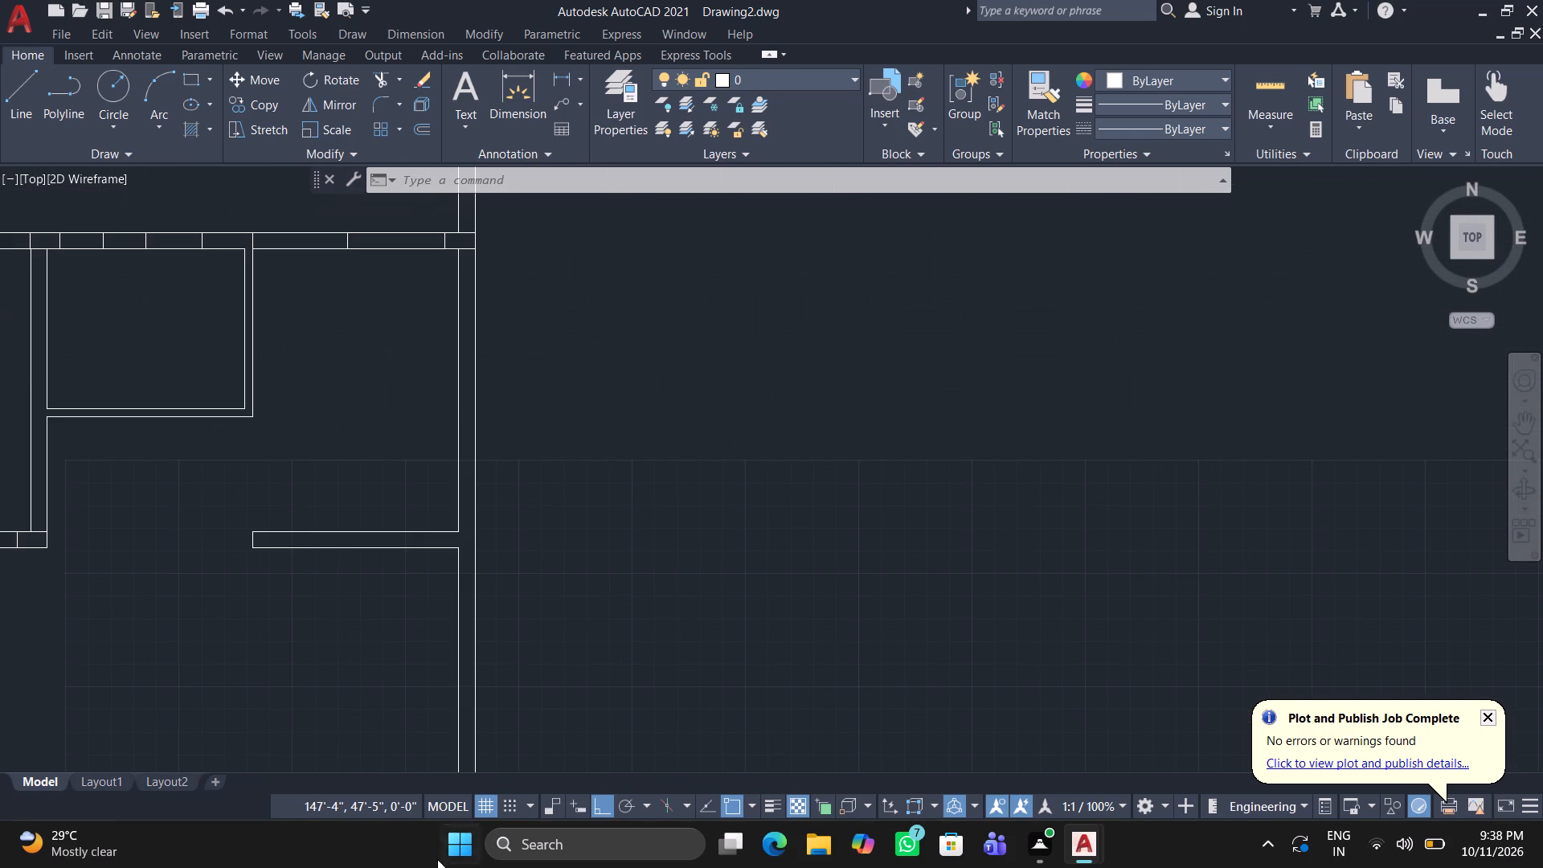
pyautogui.scroll(1, 434, 520)
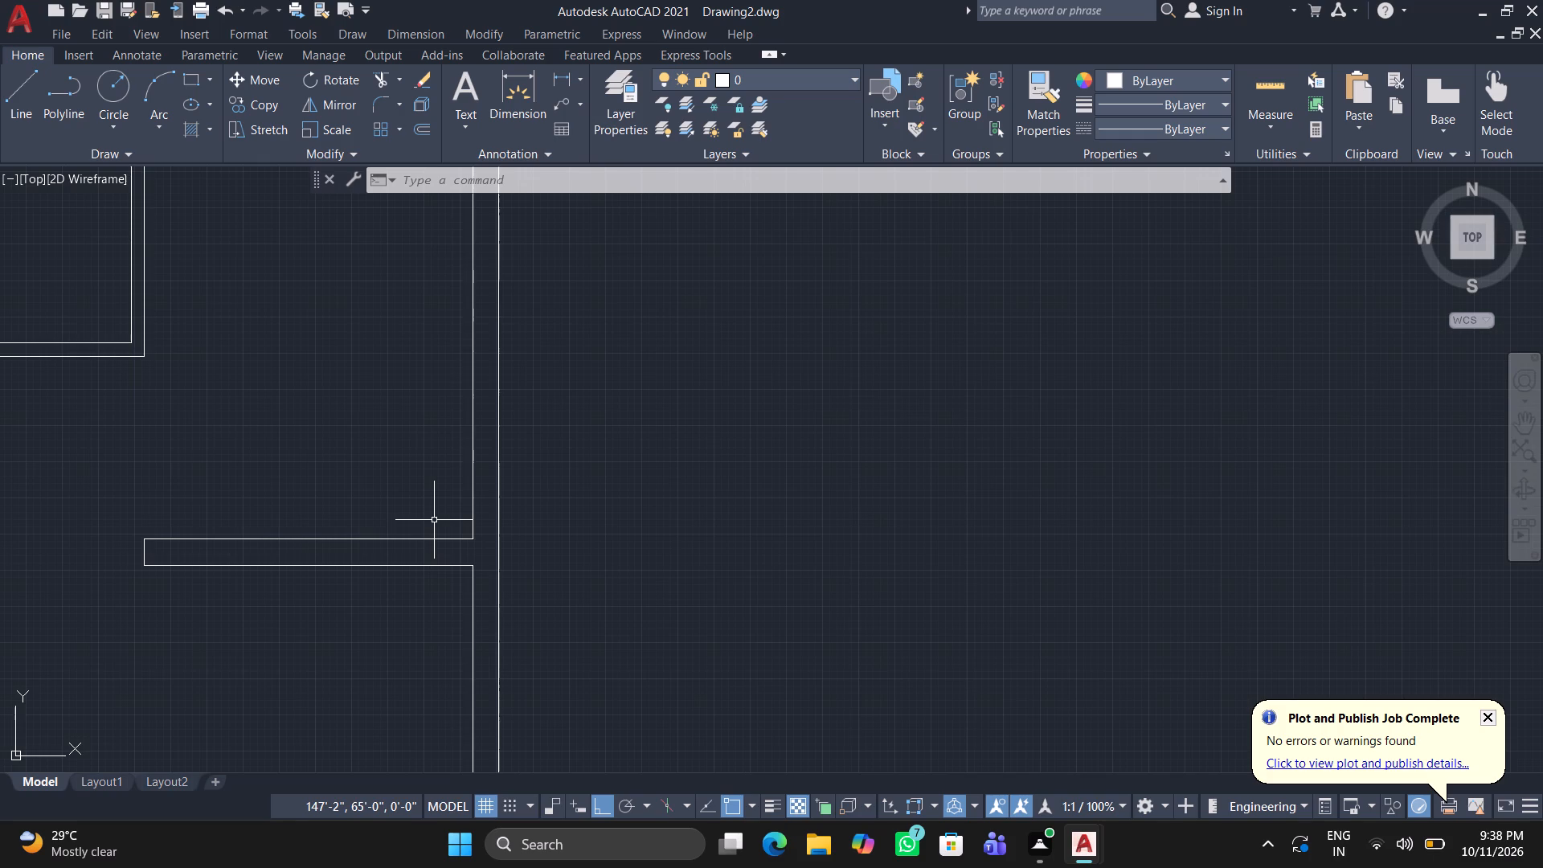
pyautogui.scroll(1, 436, 530)
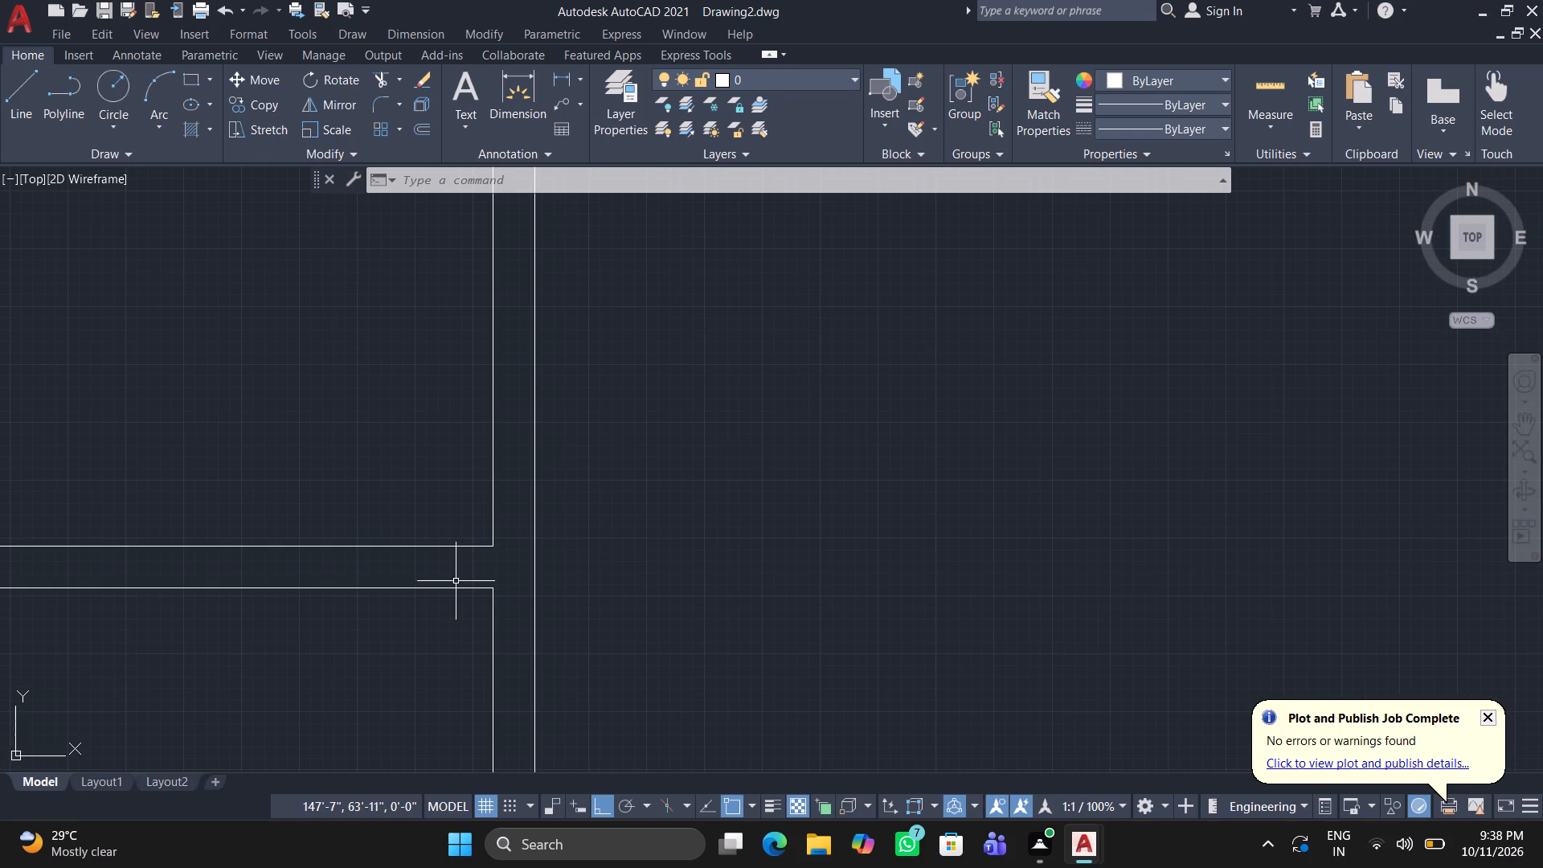
pyautogui.press('l')
pyautogui.press('Return')
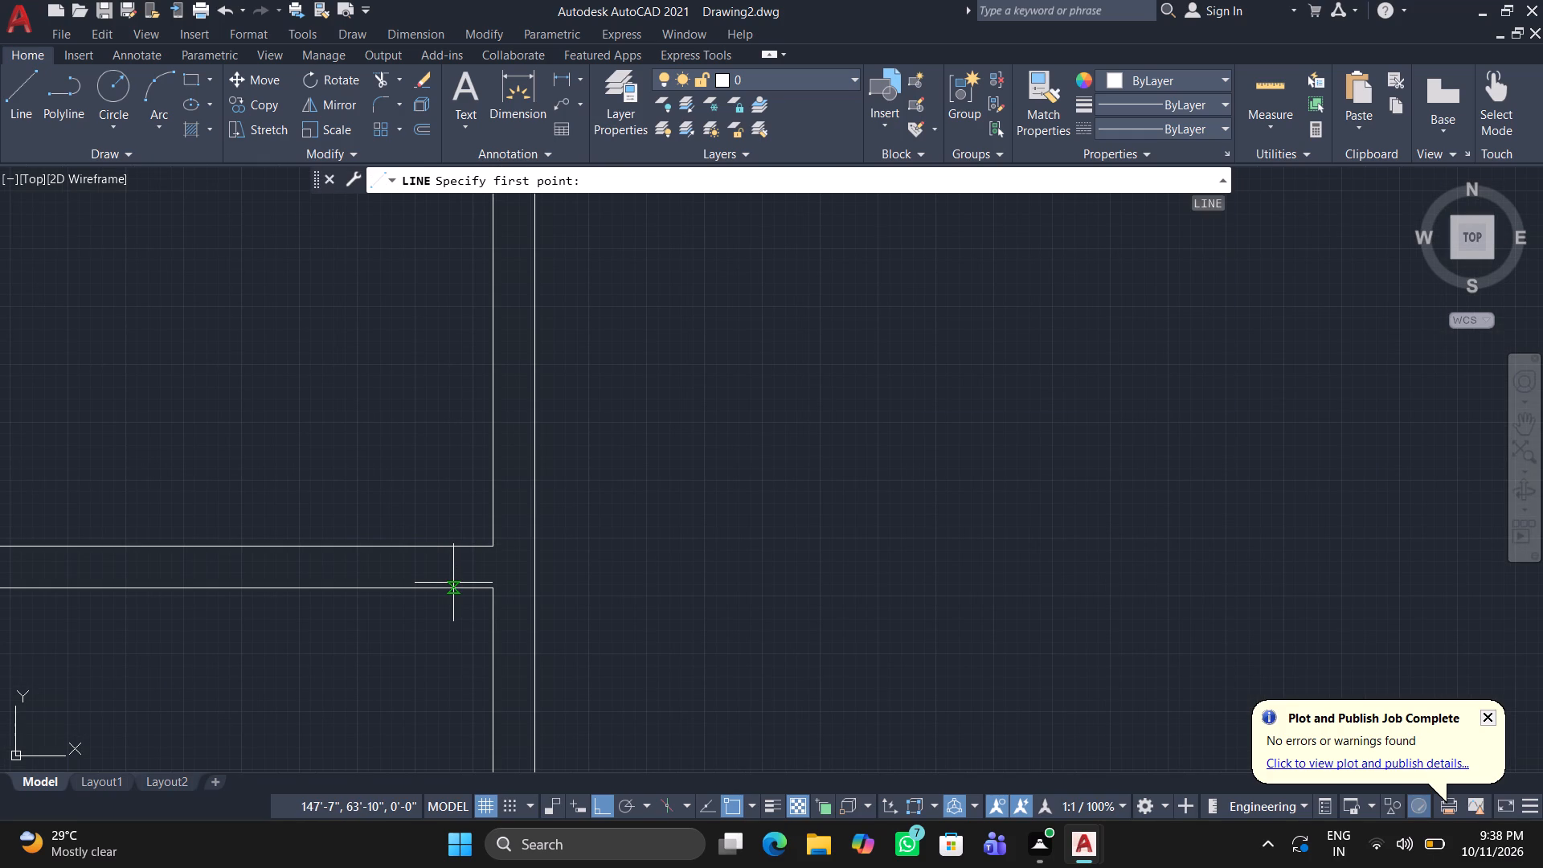
pyautogui.click(473, 588)
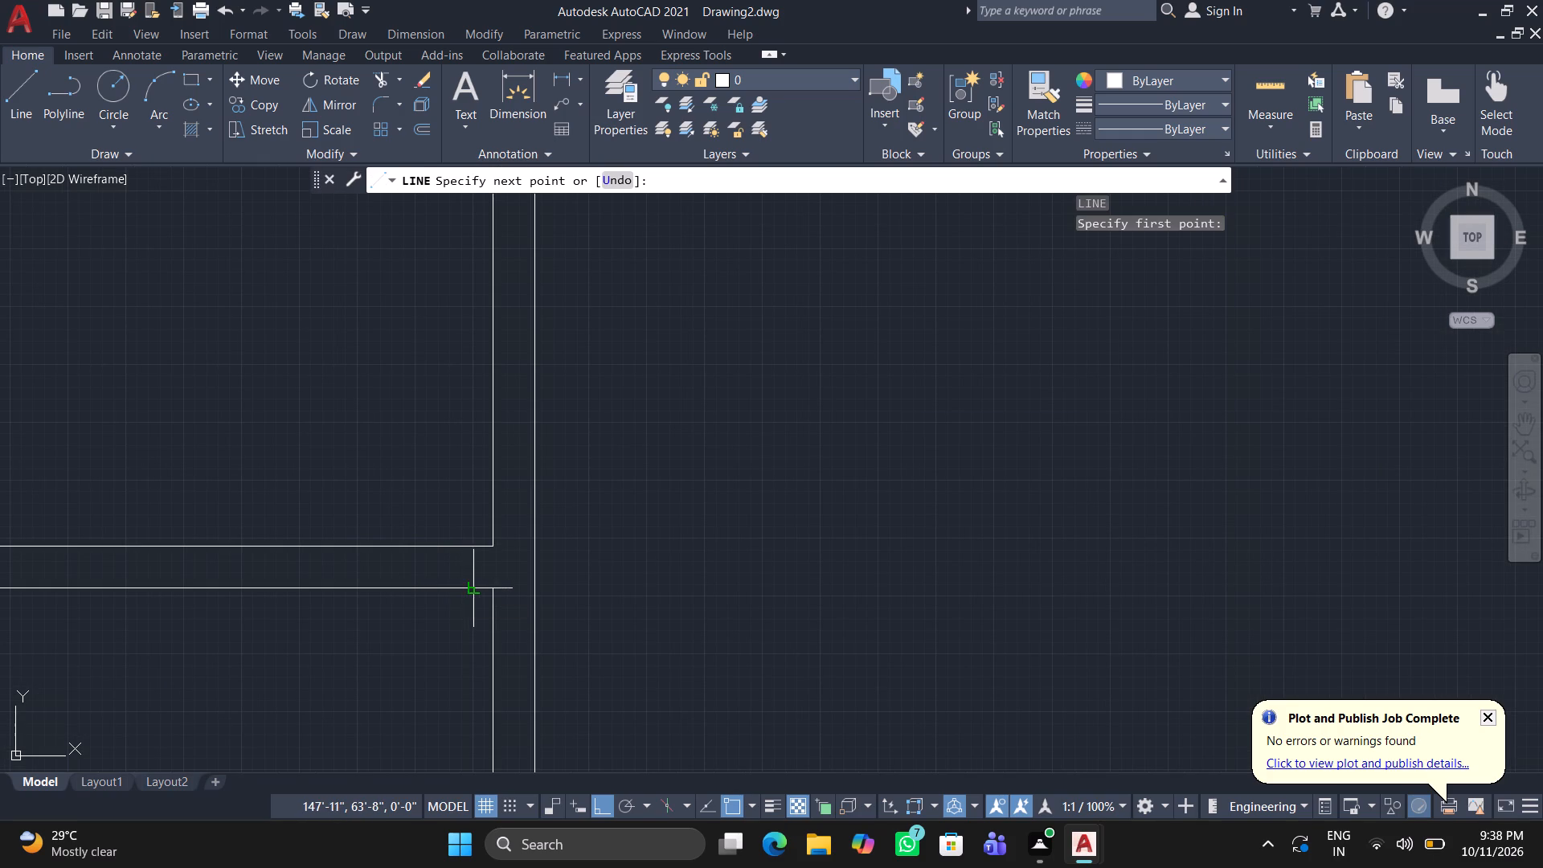
pyautogui.click(473, 550)
pyautogui.click(532, 546)
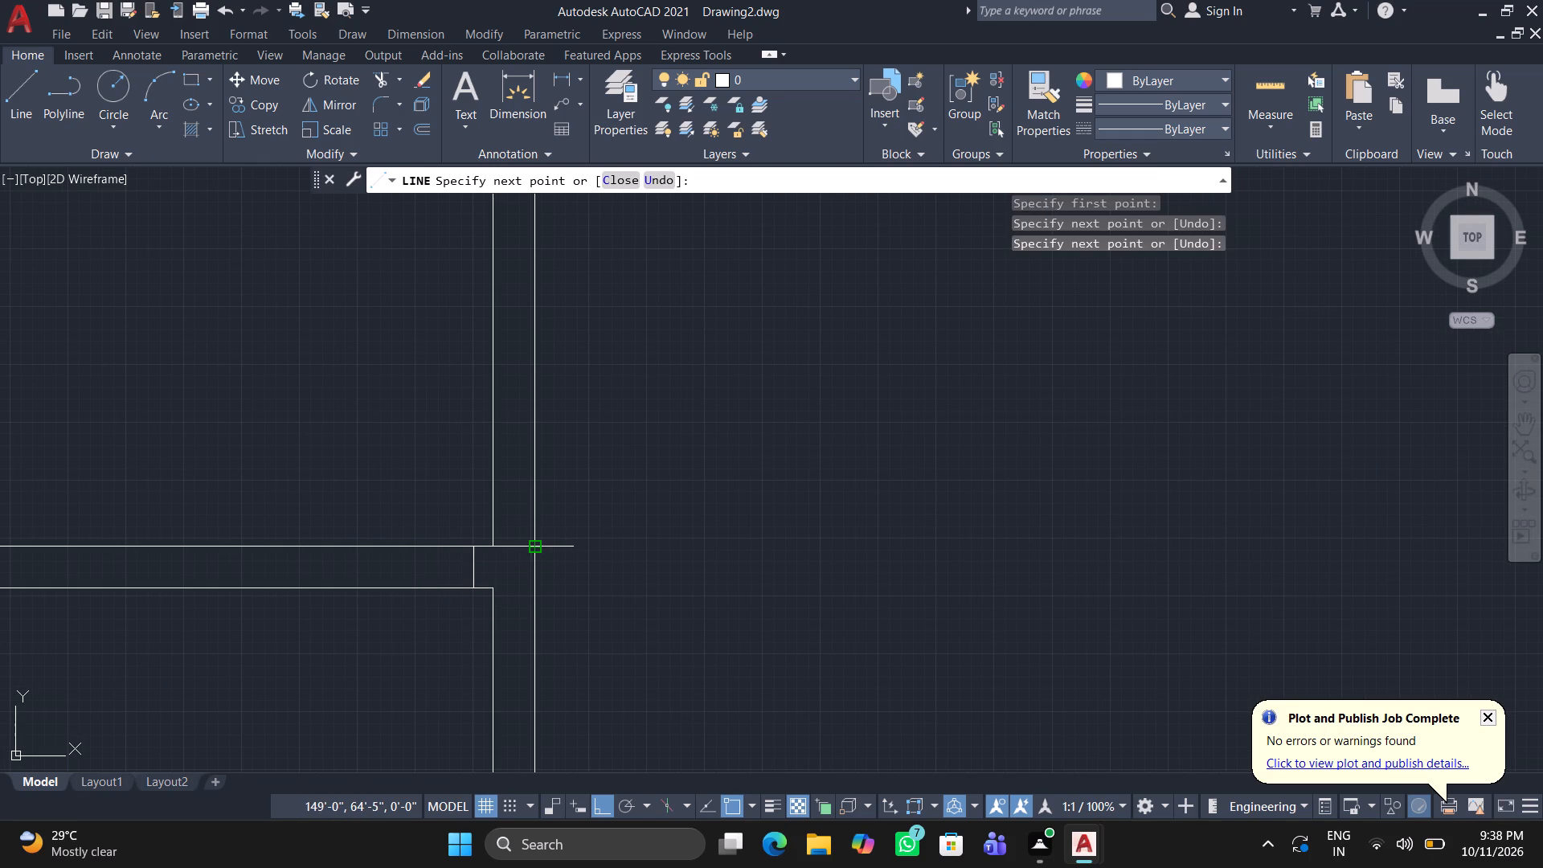
pyautogui.press('space')
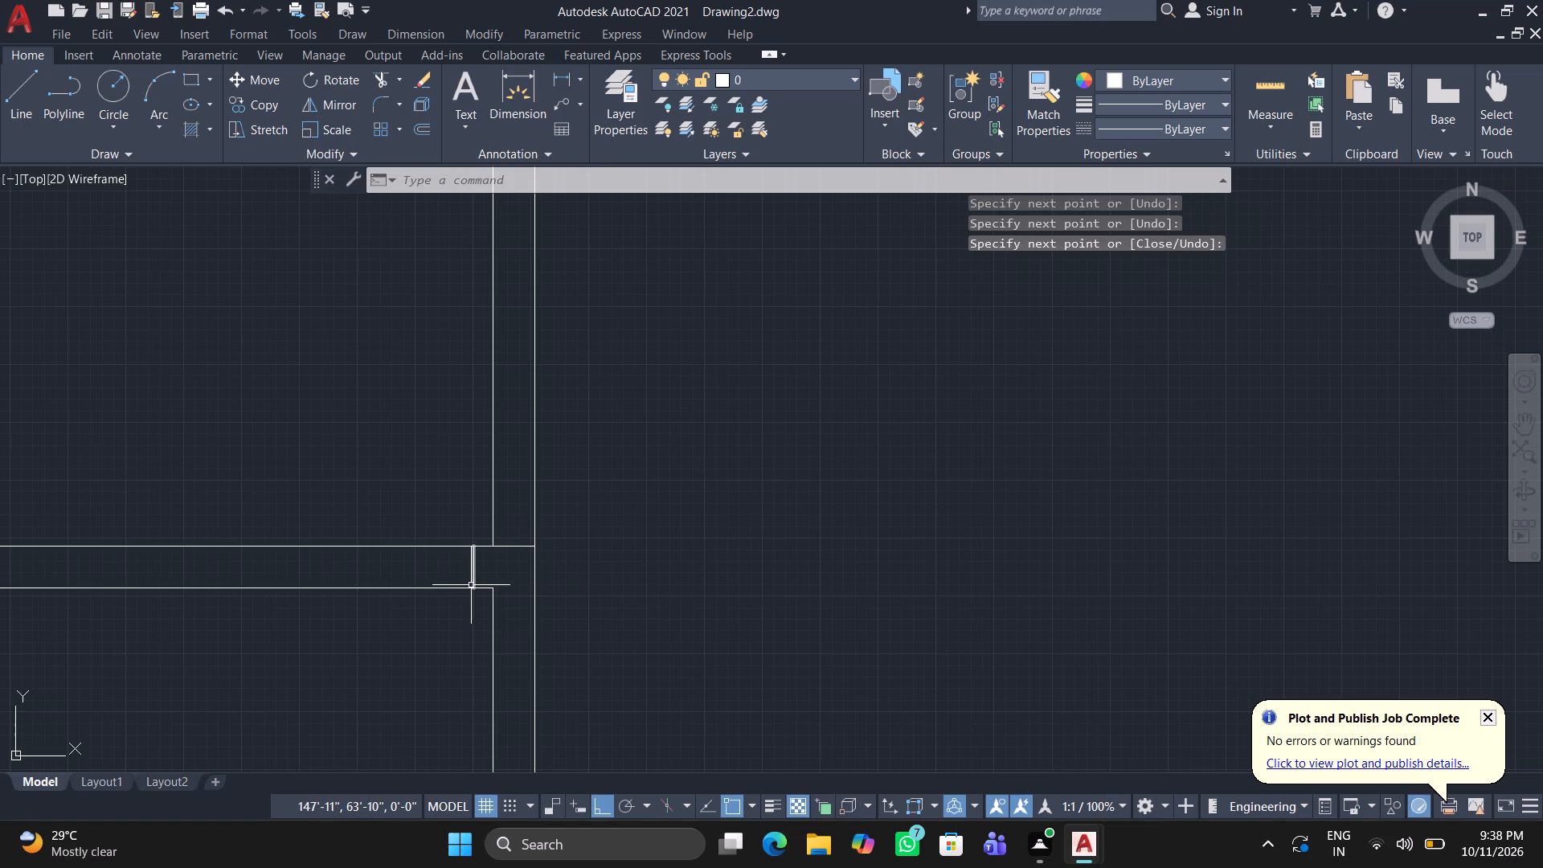
pyautogui.press('space')
pyautogui.click(473, 588)
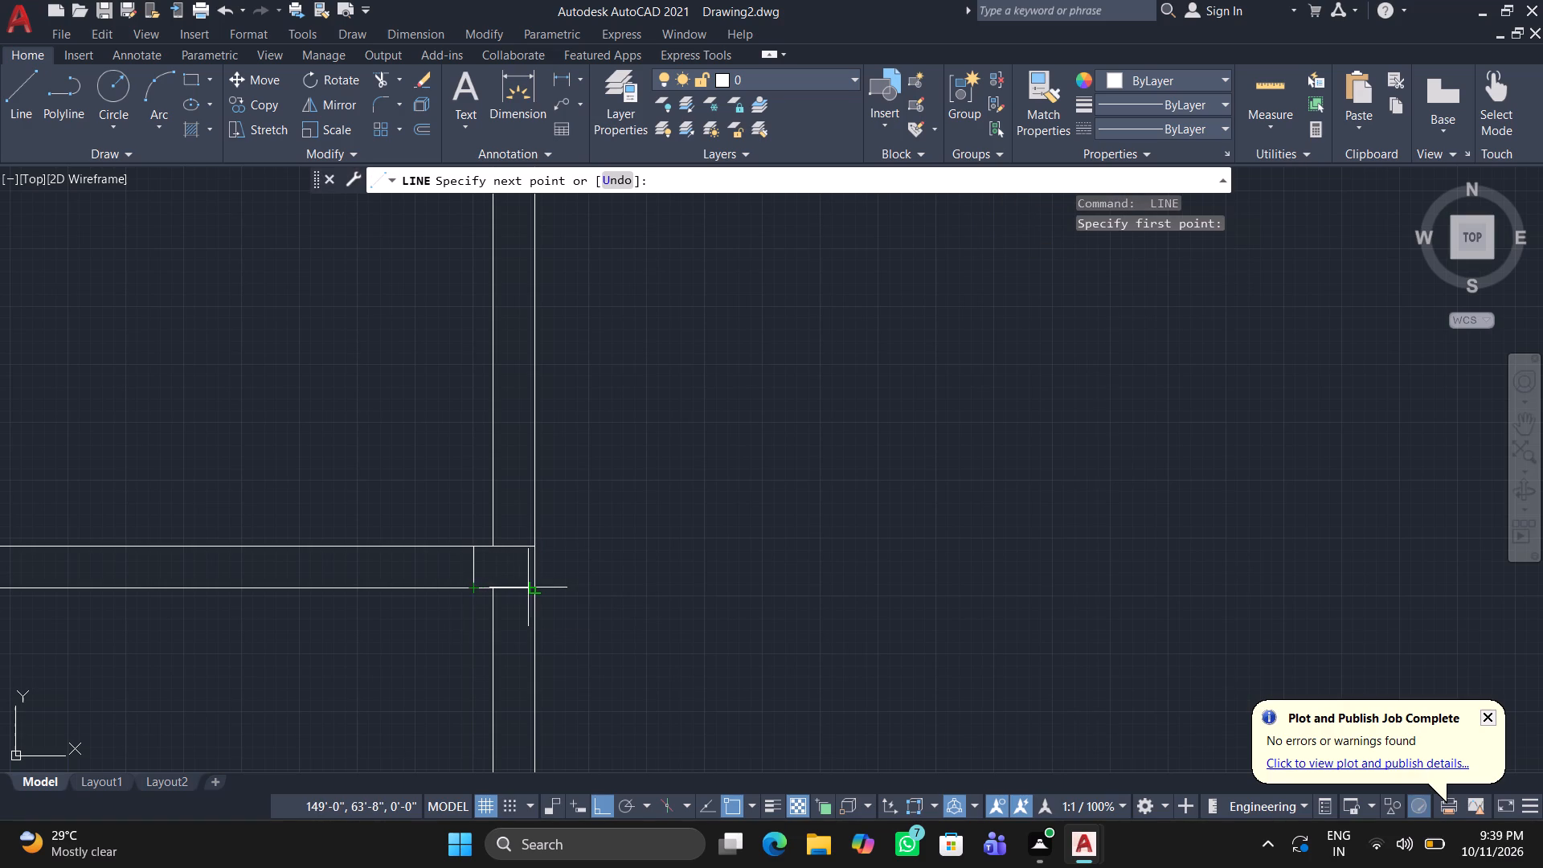
pyautogui.click(529, 586)
pyautogui.press('space')
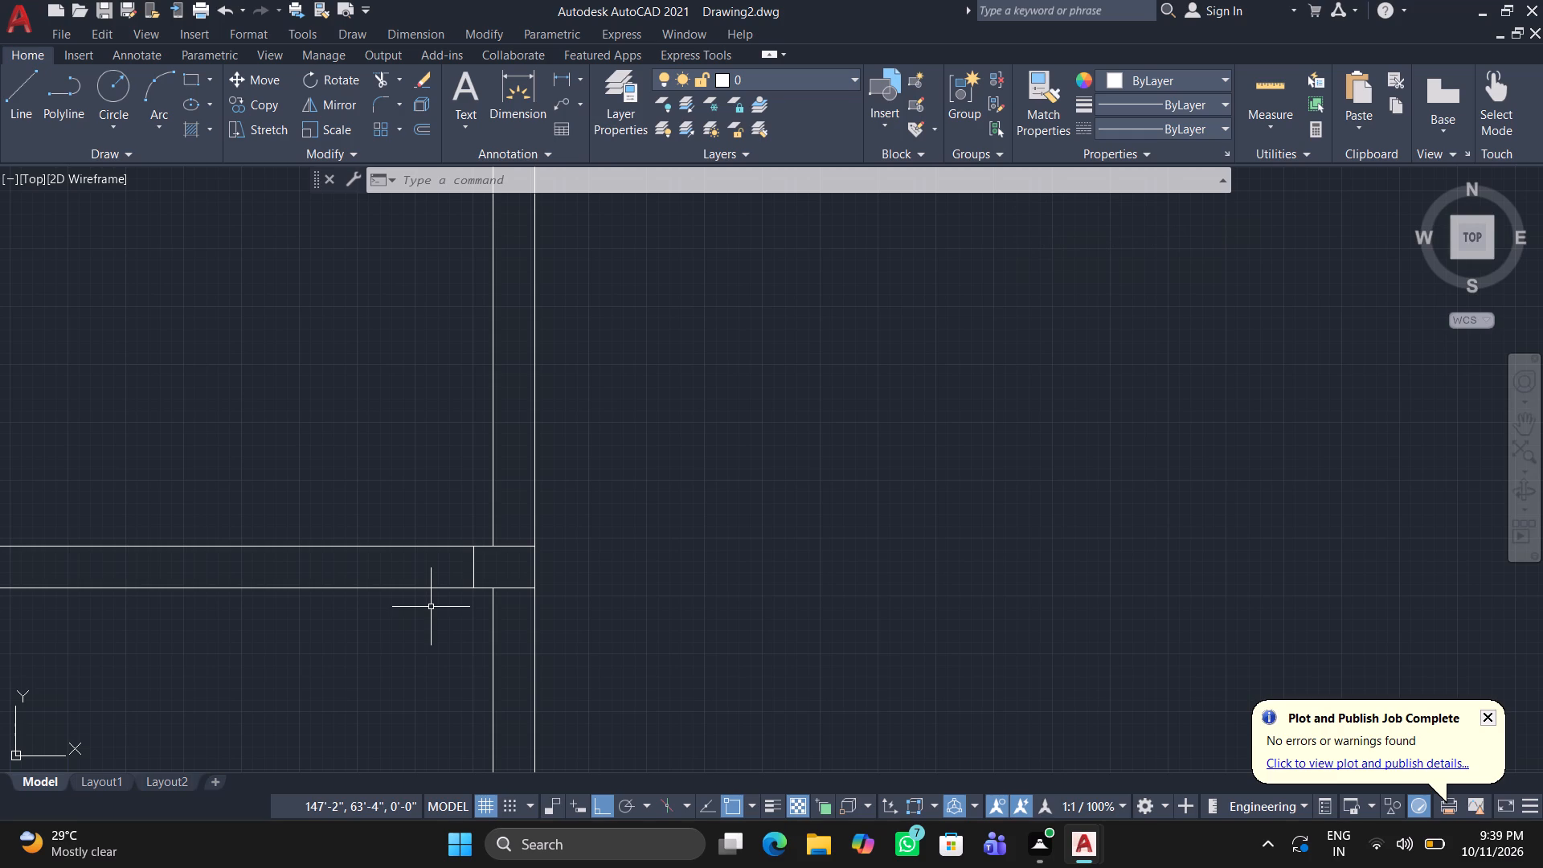
# Draw two window lines across the 2' opening in the small top room's upper wall, continuing the lower one to the room's right wall outer face.
pyautogui.scroll(-3, 429, 611)
pyautogui.scroll(-1, 338, 657)
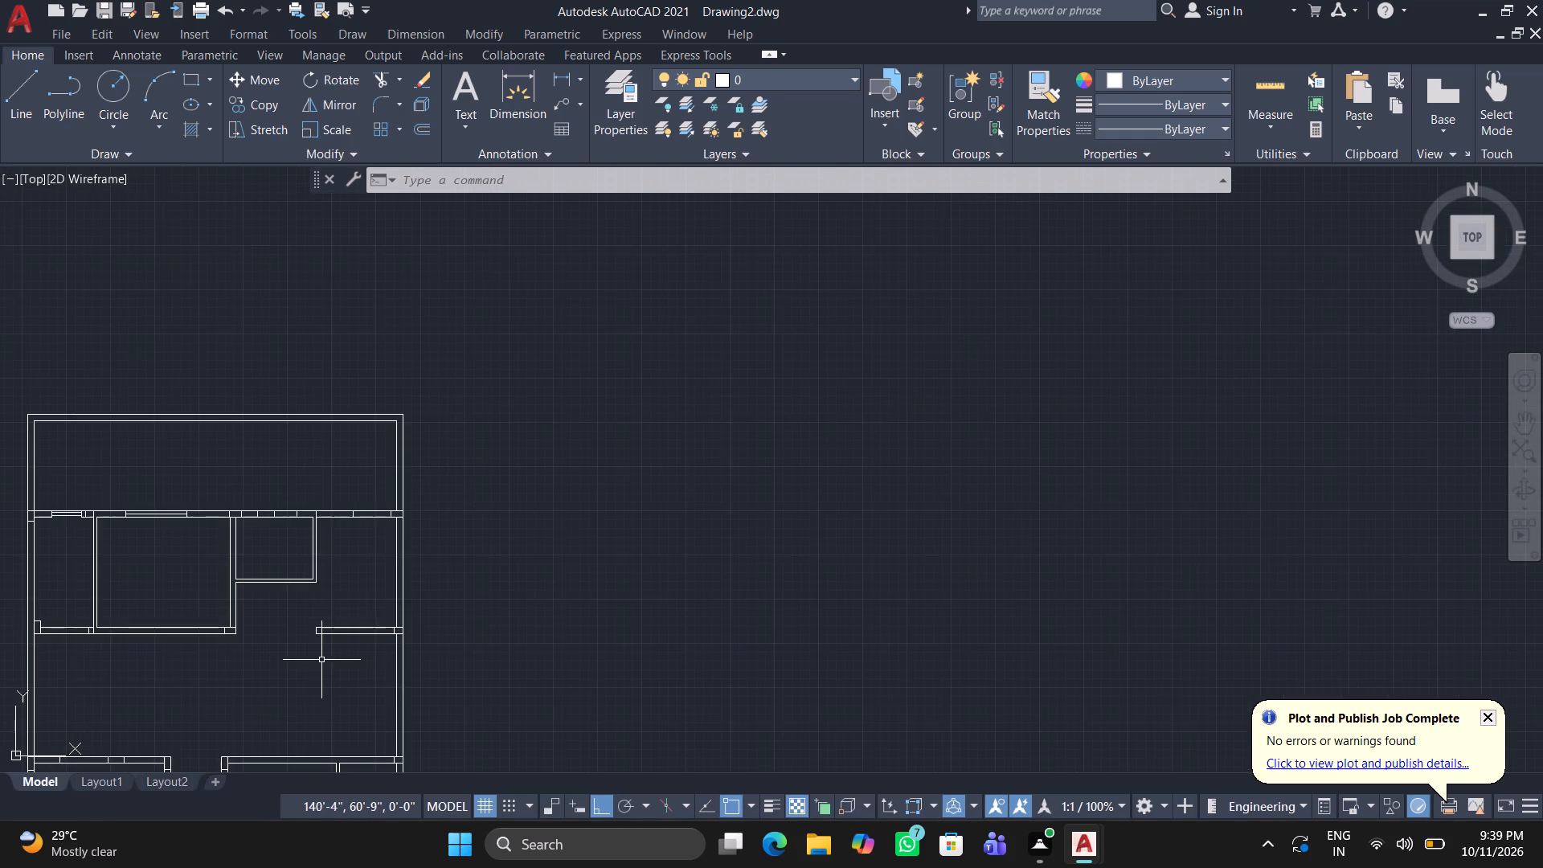
pyautogui.moveTo(321, 663); pyautogui.dragTo(763, 578, button='middle')
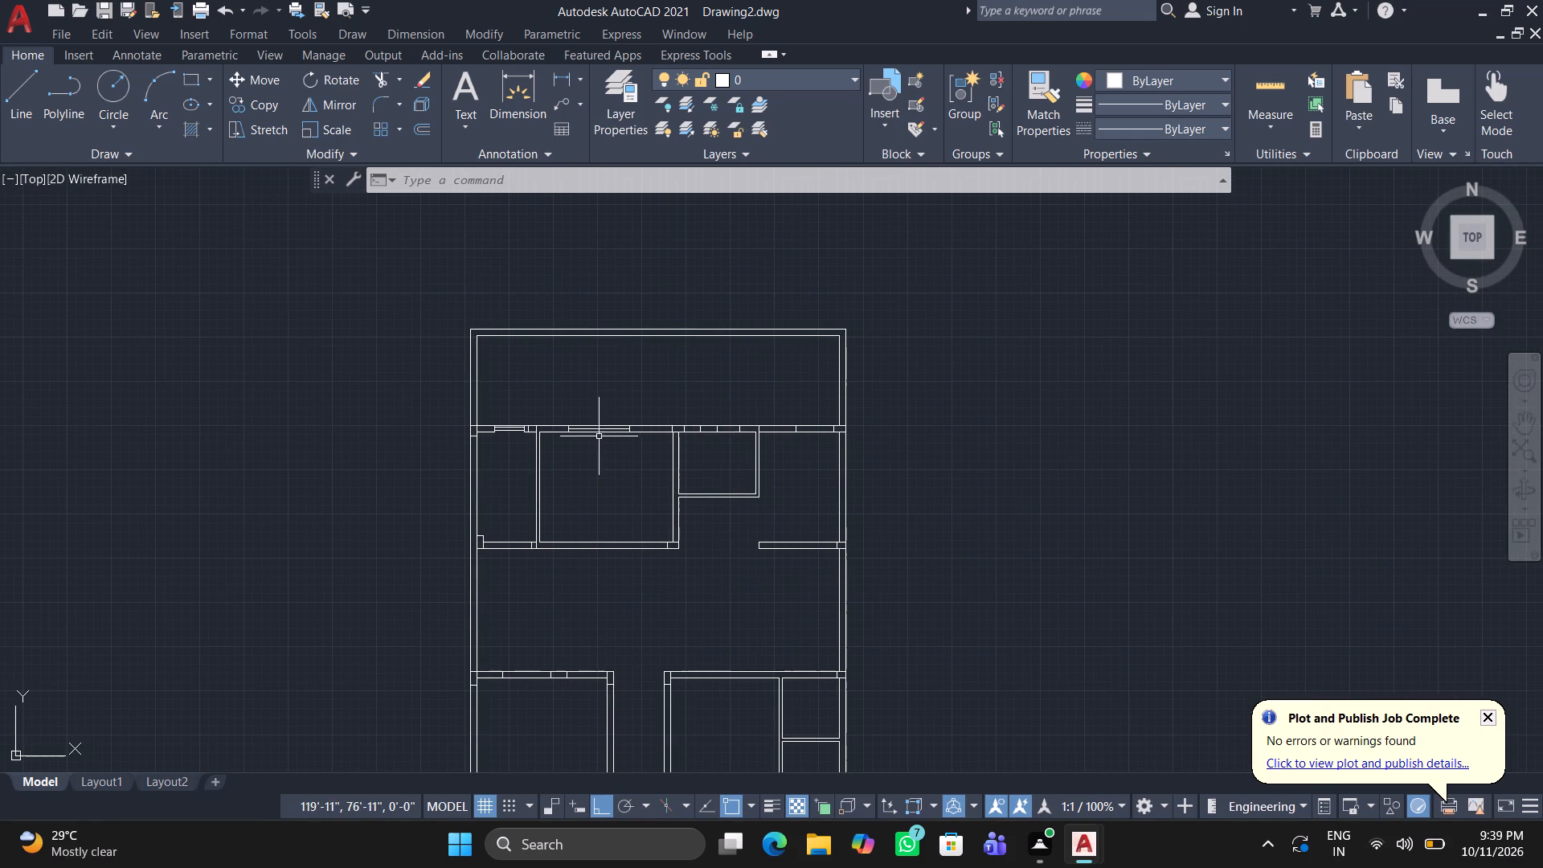
pyautogui.scroll(3, 612, 436)
pyautogui.moveTo(642, 440); pyautogui.dragTo(304, 487, button='middle')
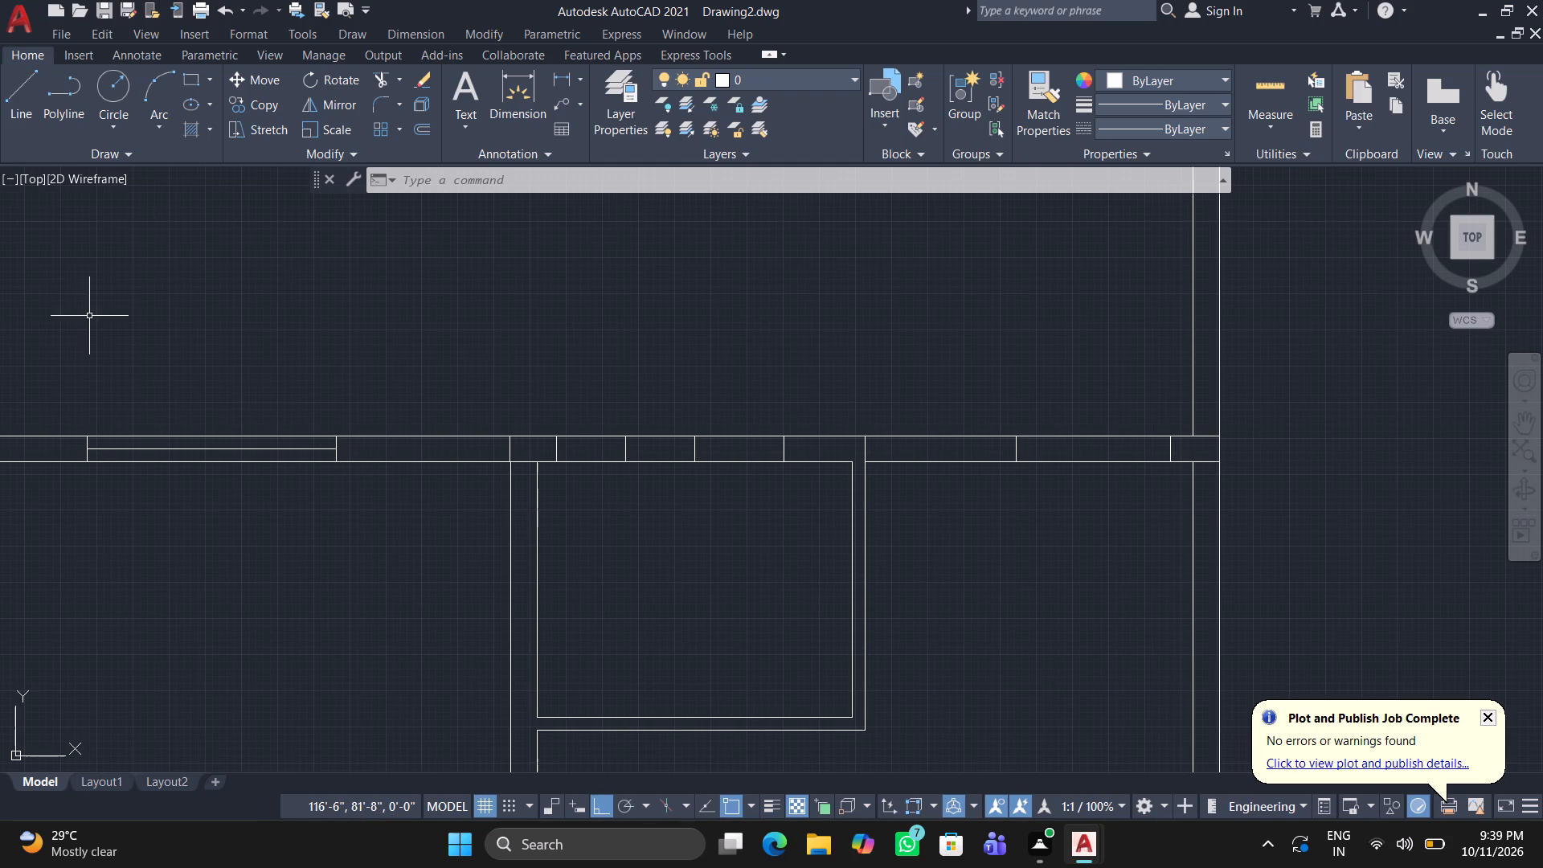
pyautogui.moveTo(11, 82); pyautogui.dragTo(11, 68)
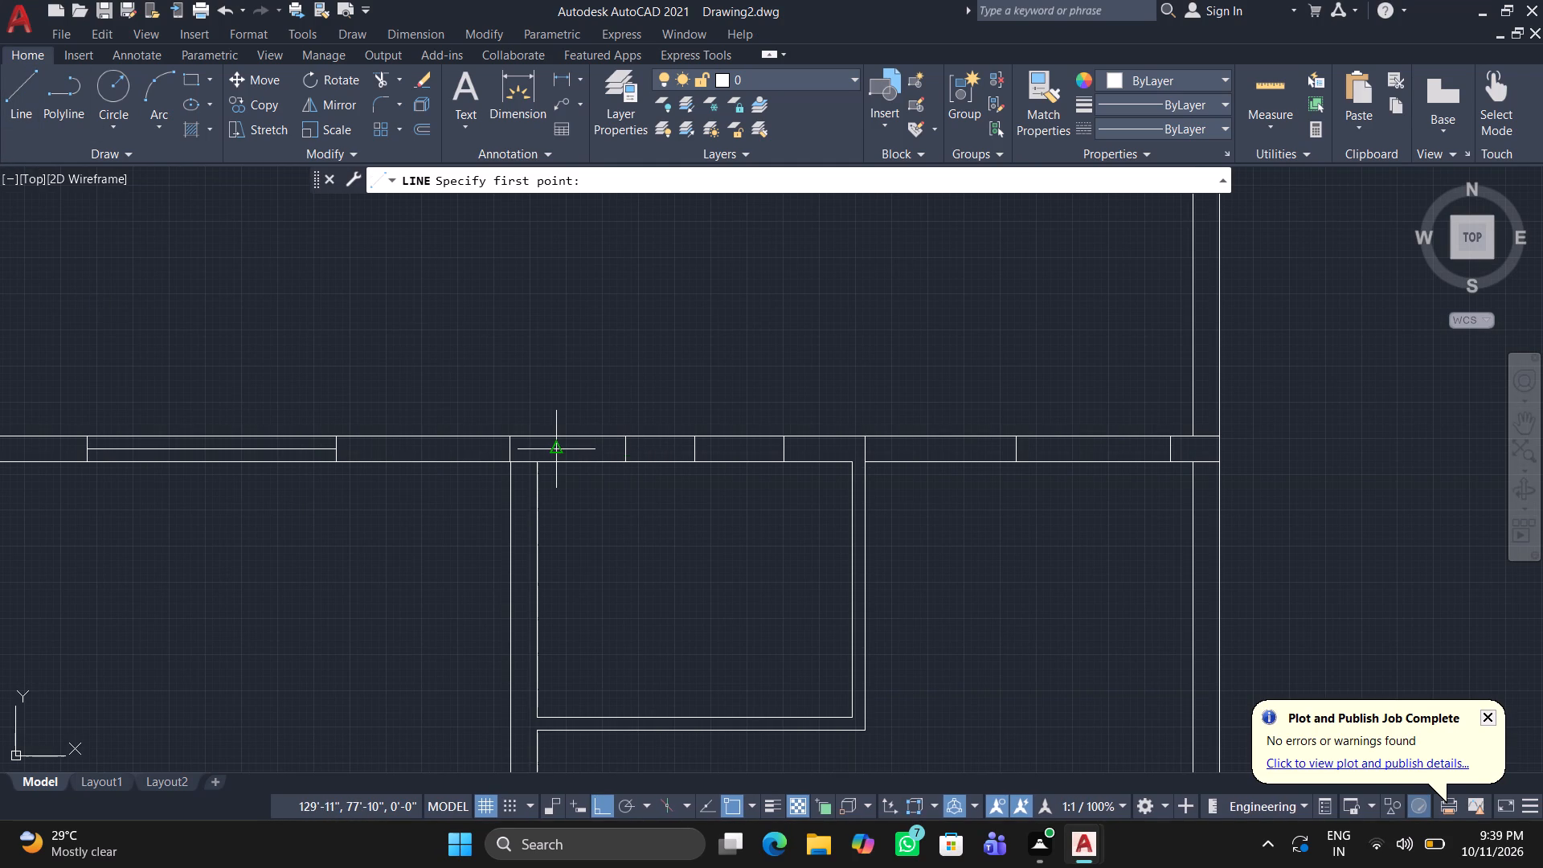
pyautogui.scroll(2, 550, 449)
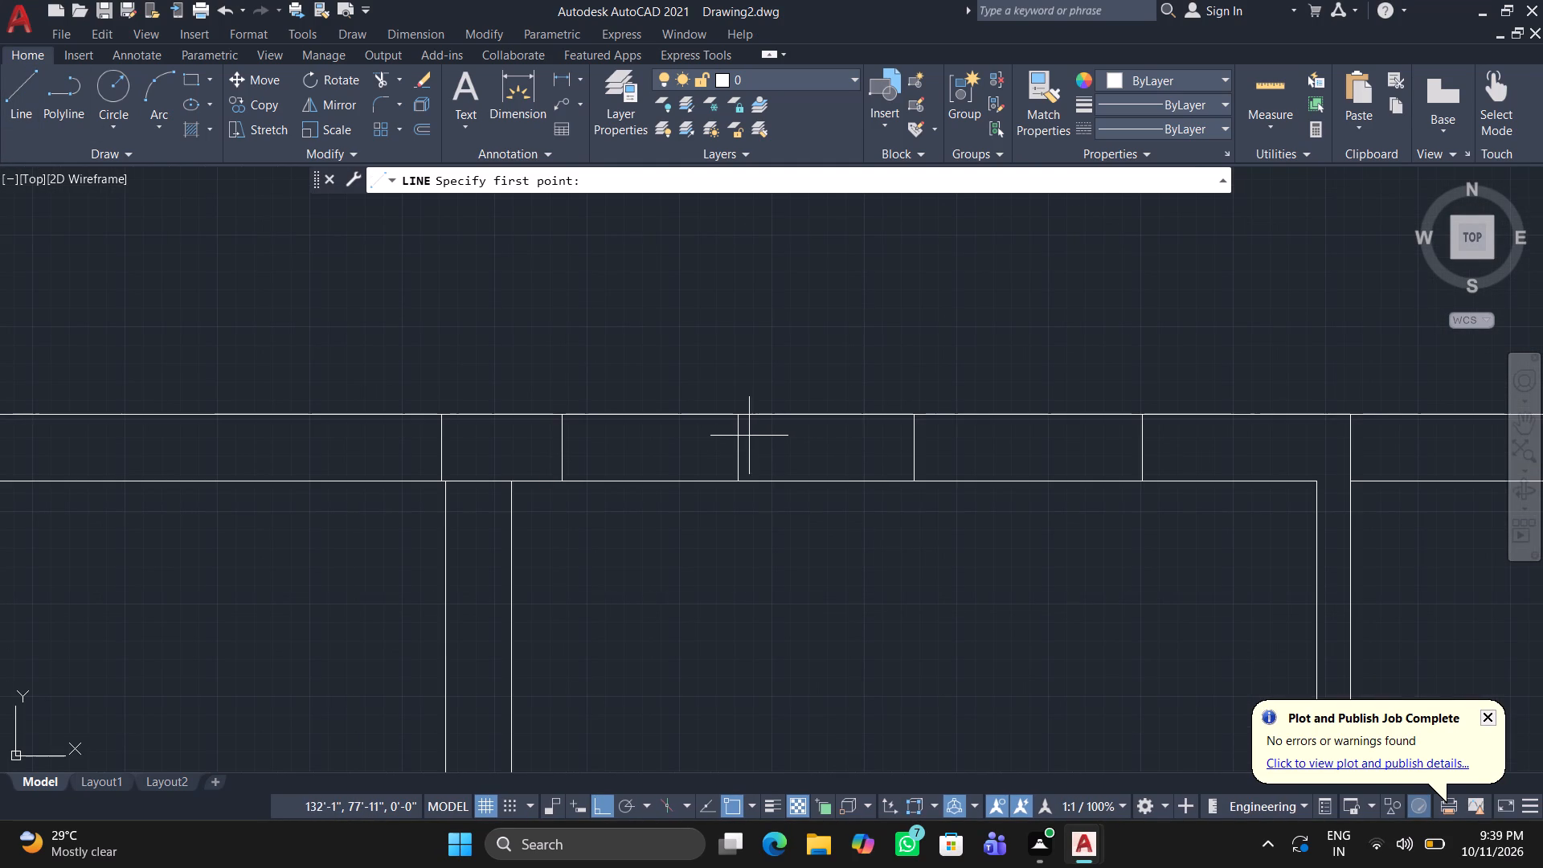
pyautogui.click(739, 438)
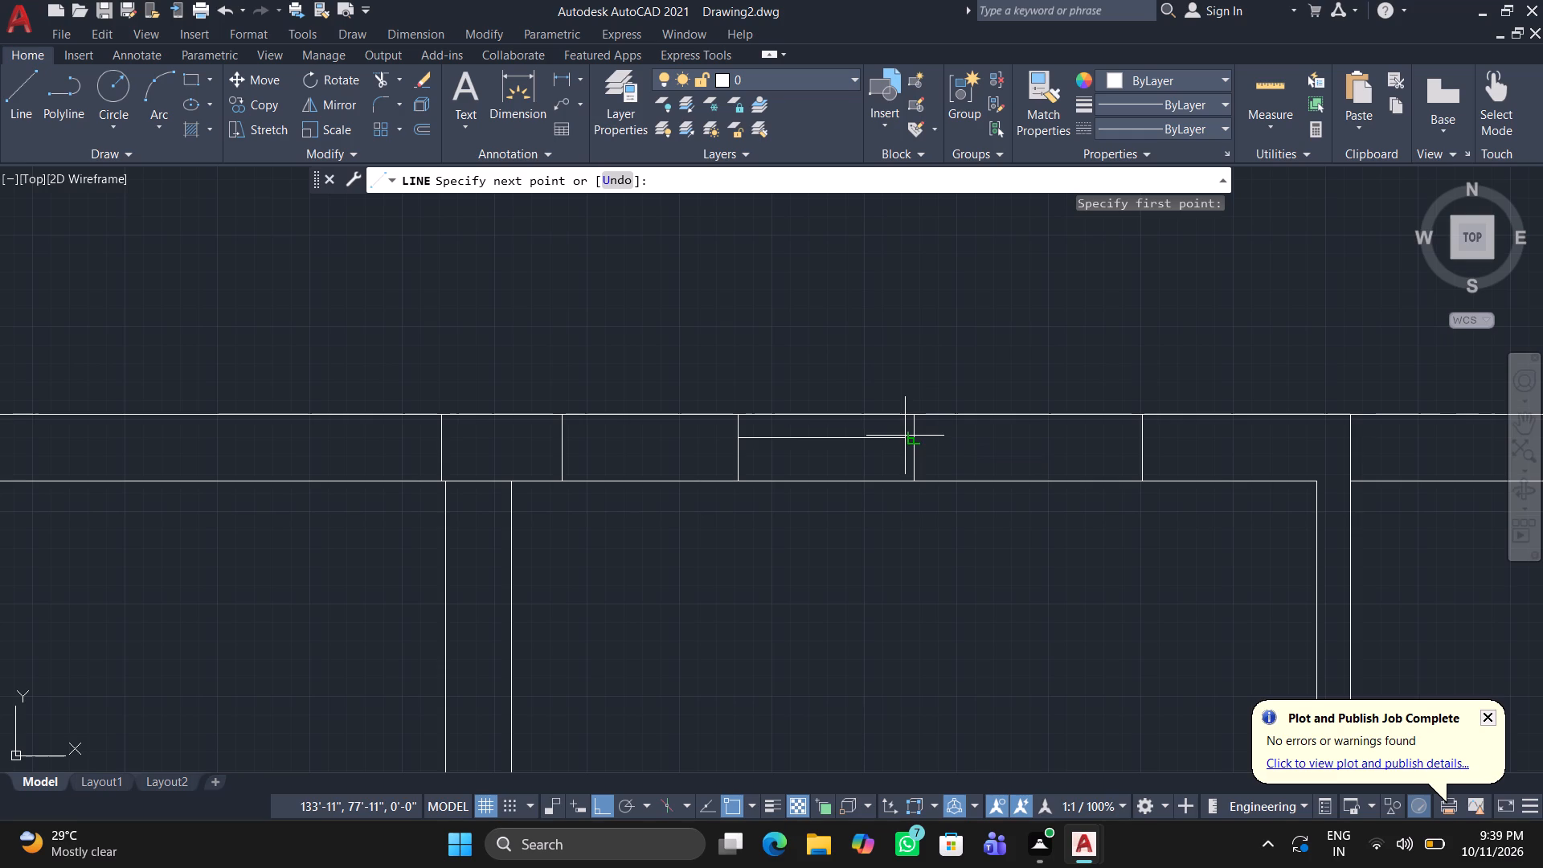
pyautogui.click(912, 436)
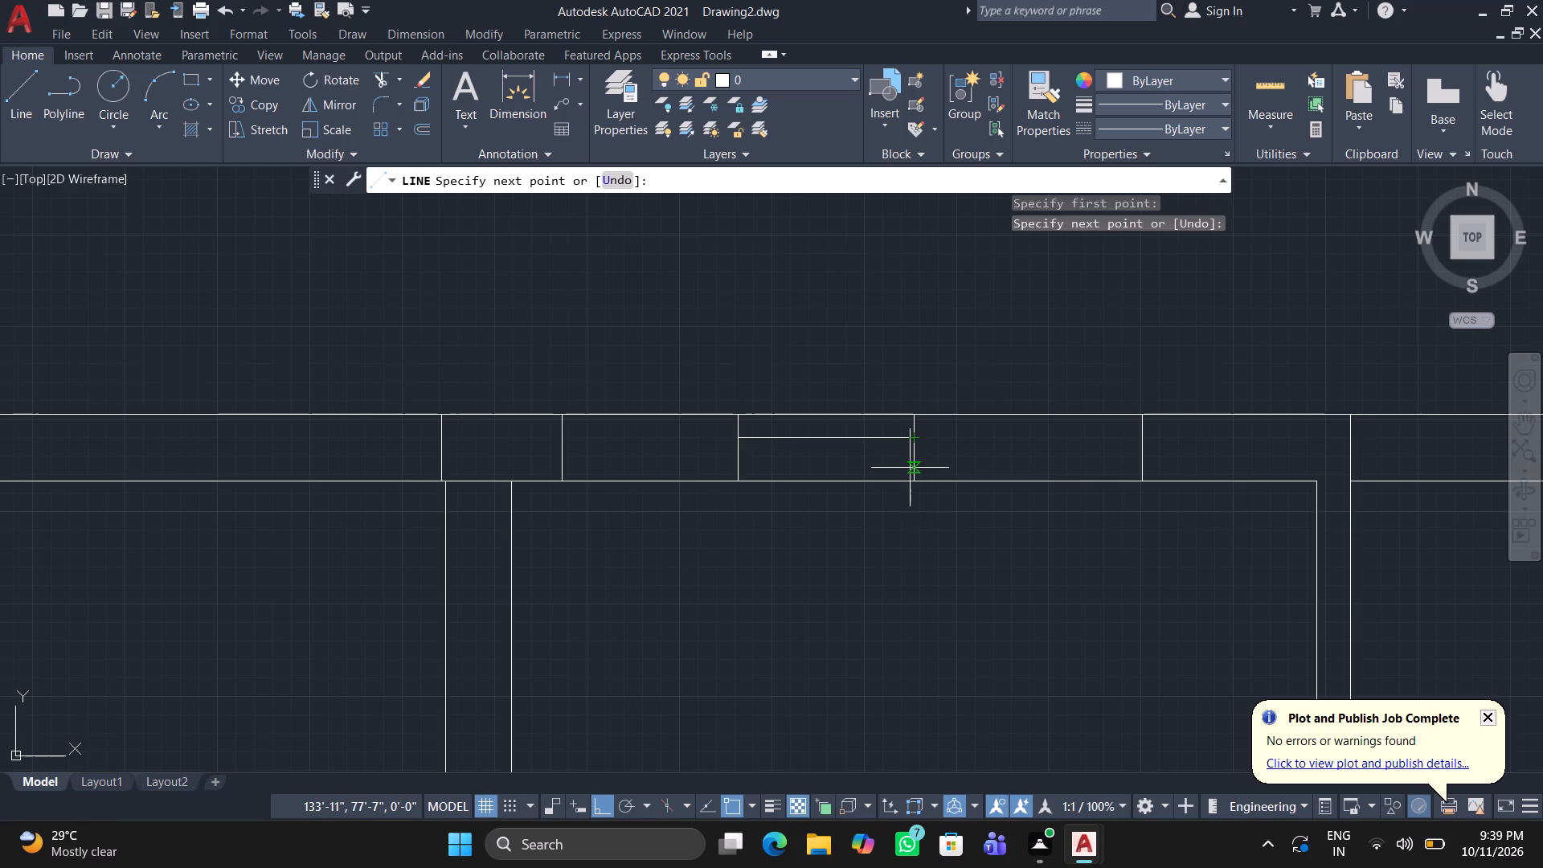
pyautogui.moveTo(910, 466); pyautogui.dragTo(883, 466)
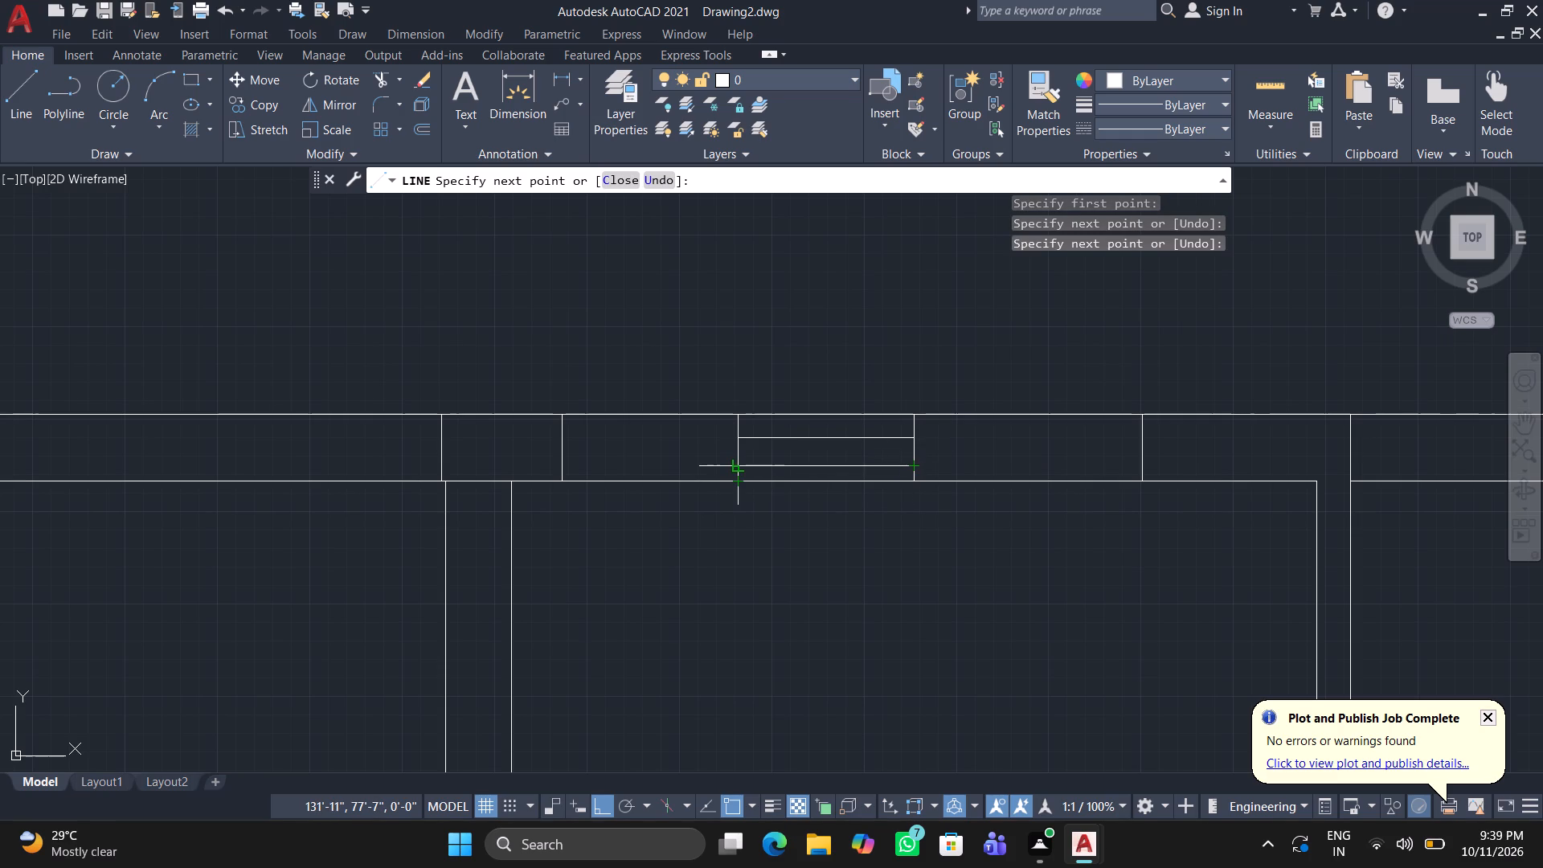
pyautogui.click(736, 465)
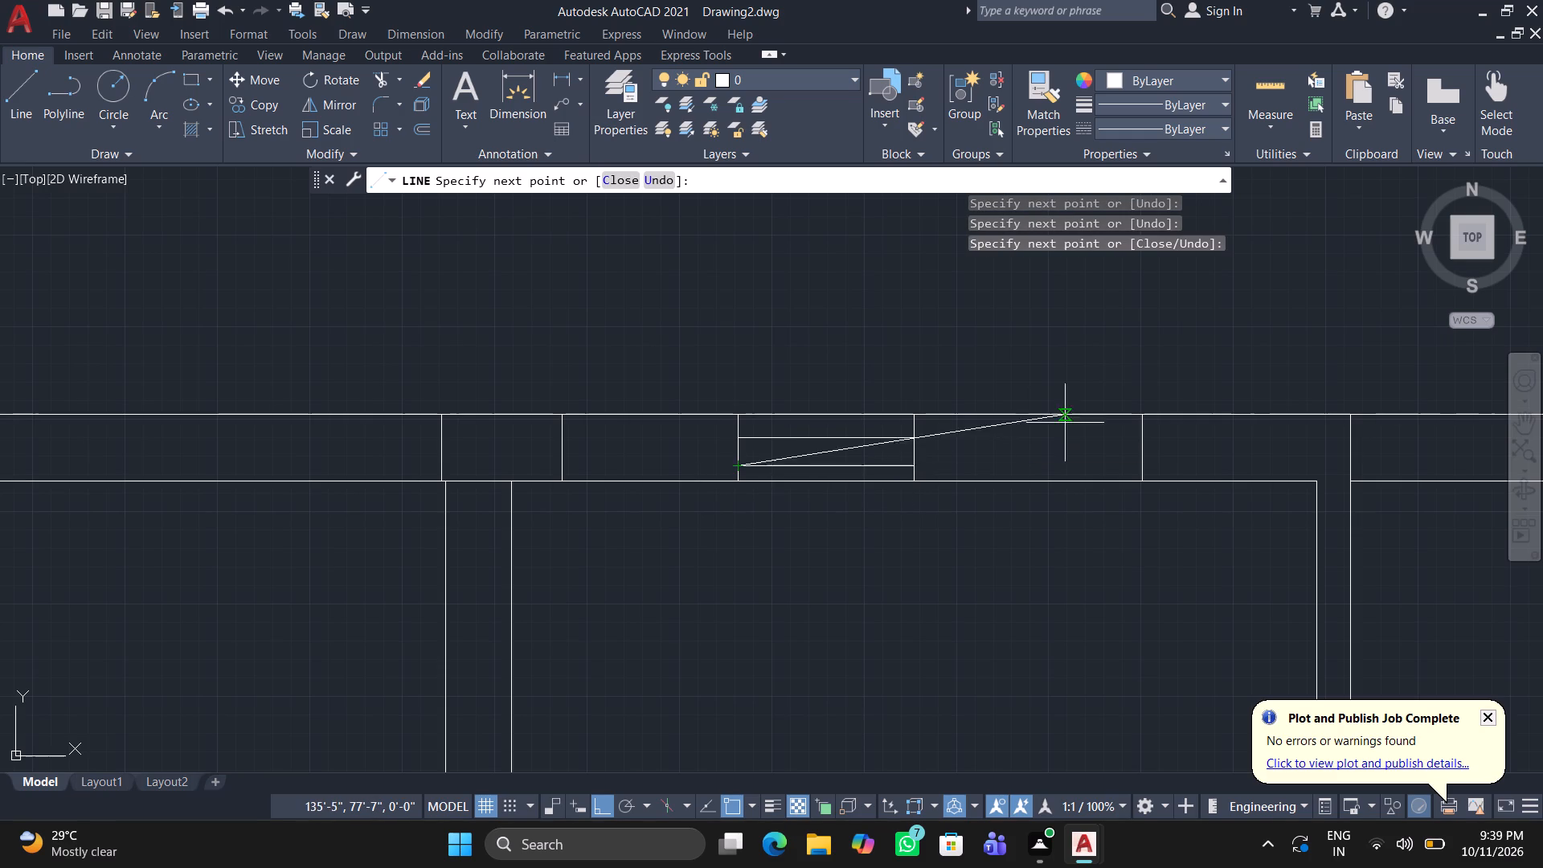
pyautogui.click(1354, 469)
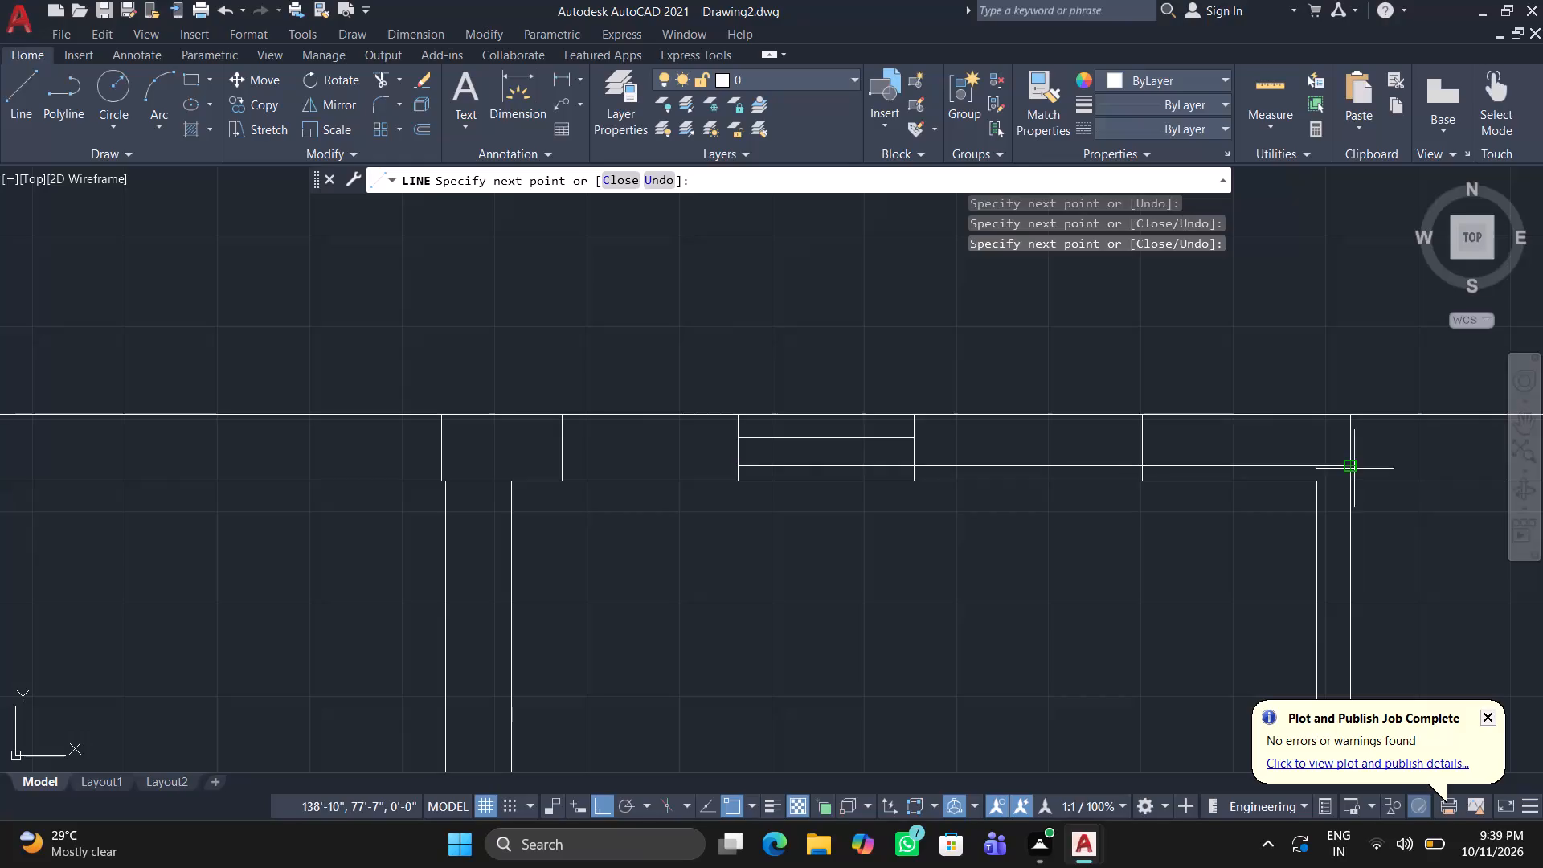
pyautogui.press('space')
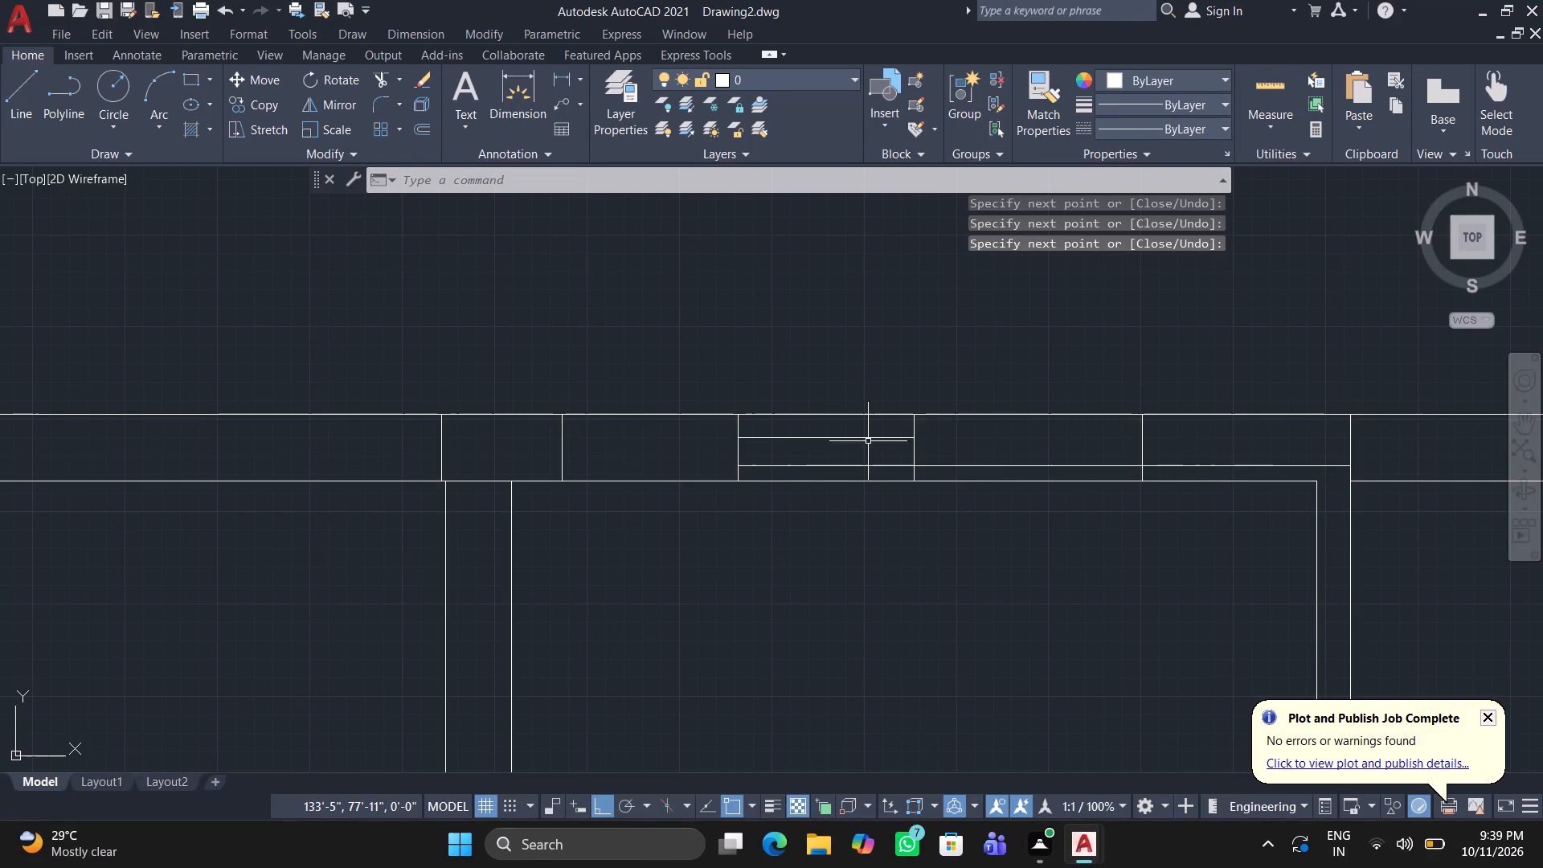
# Stretch the upper window line's right end to the outer face of the small top room's right wall.
pyautogui.click(866, 440)
pyautogui.moveTo(911, 436); pyautogui.dragTo(929, 440)
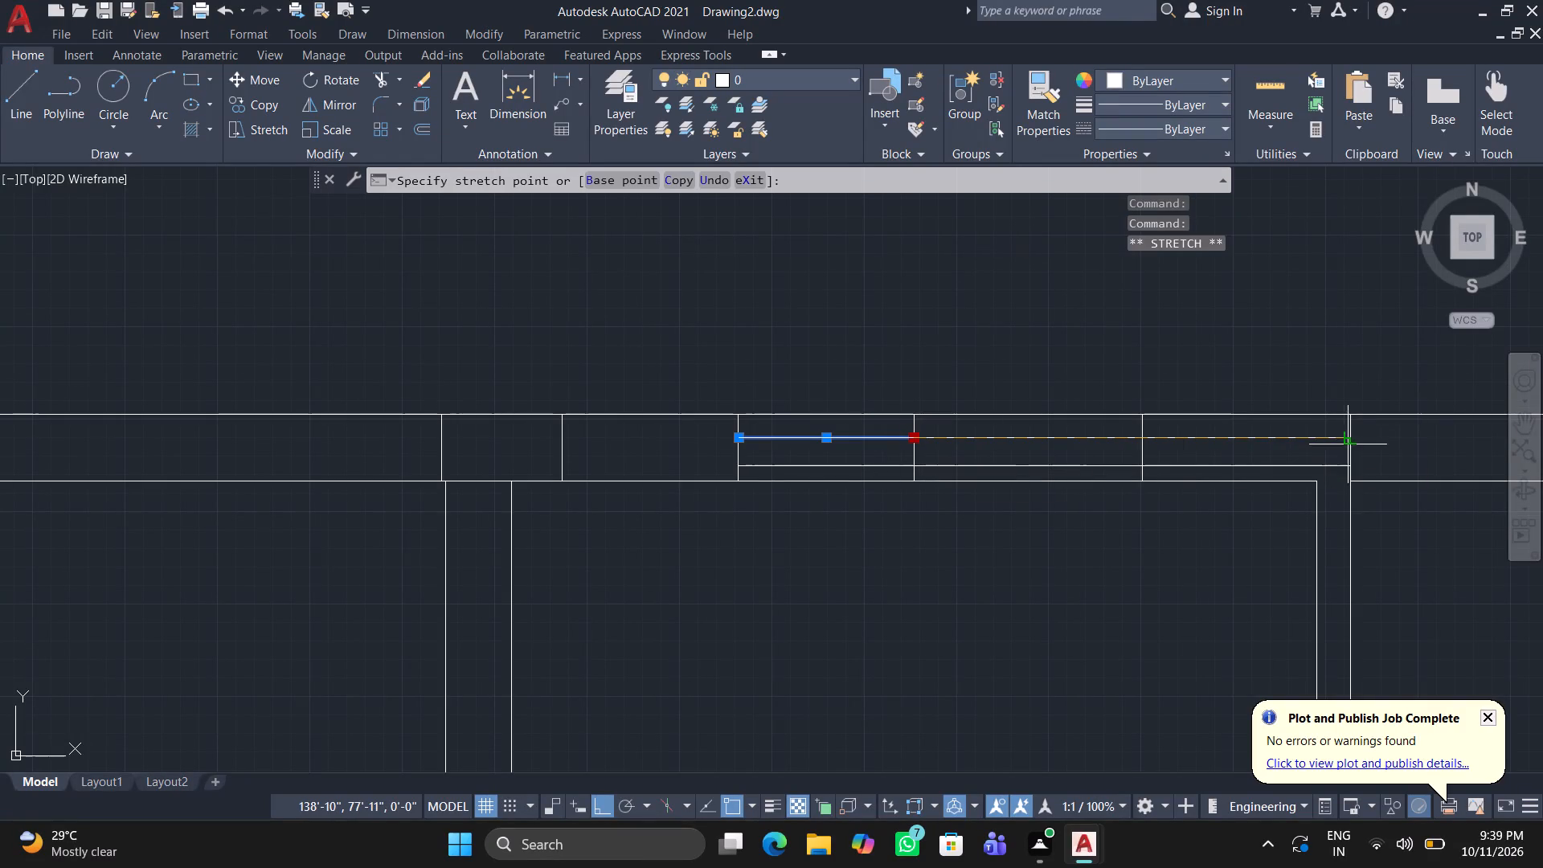
pyautogui.click(1348, 441)
pyautogui.press('space')
pyautogui.press('space')
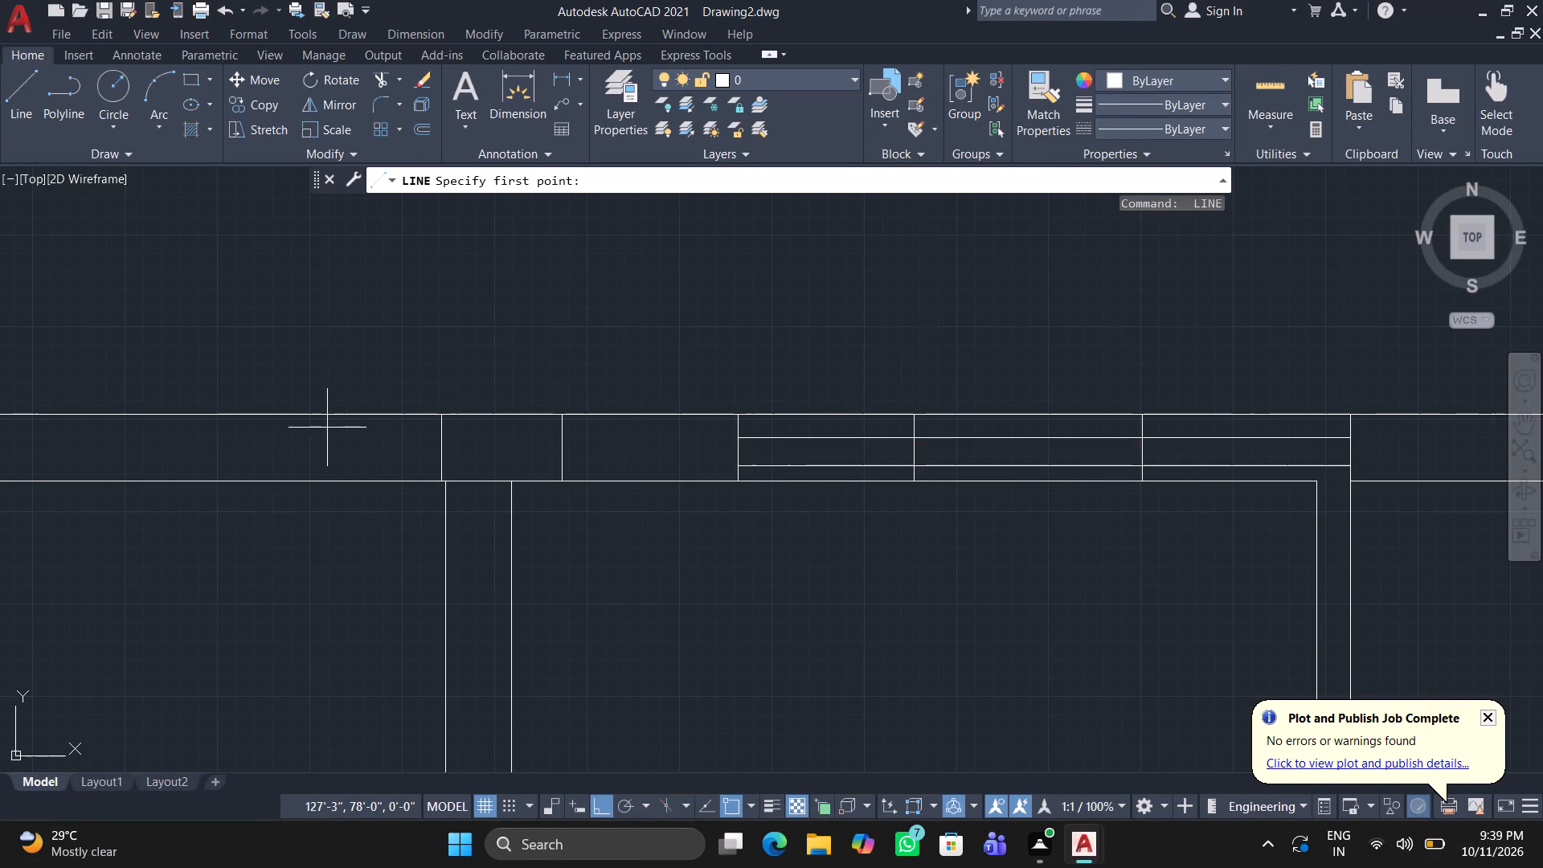
# Trim both window lines out of the solid wall section between the two openings above the small top room.
pyautogui.click(377, 68)
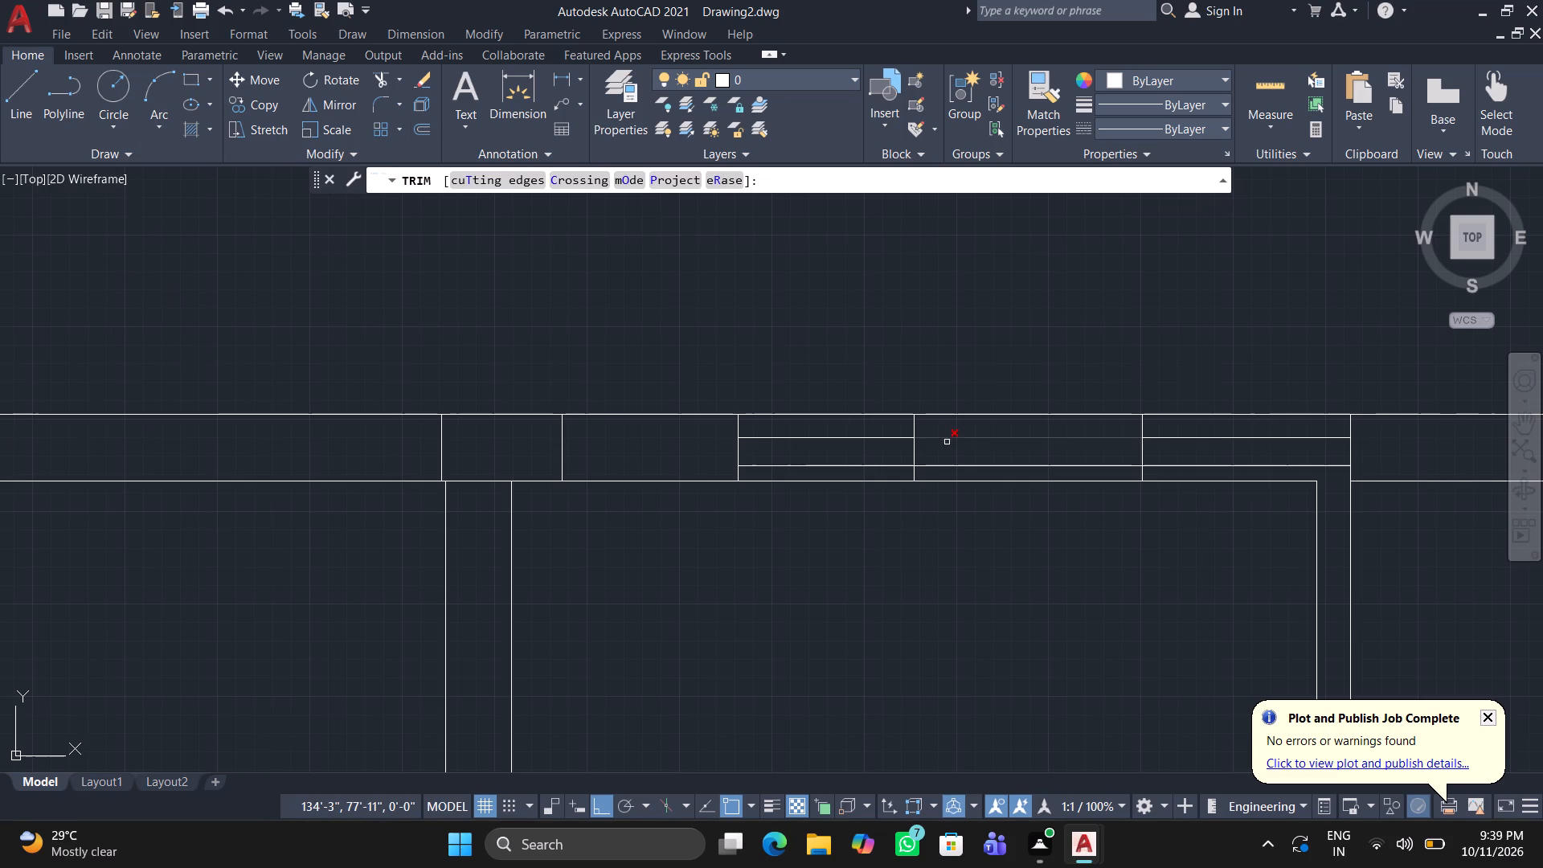
pyautogui.click(947, 444)
pyautogui.click(959, 472)
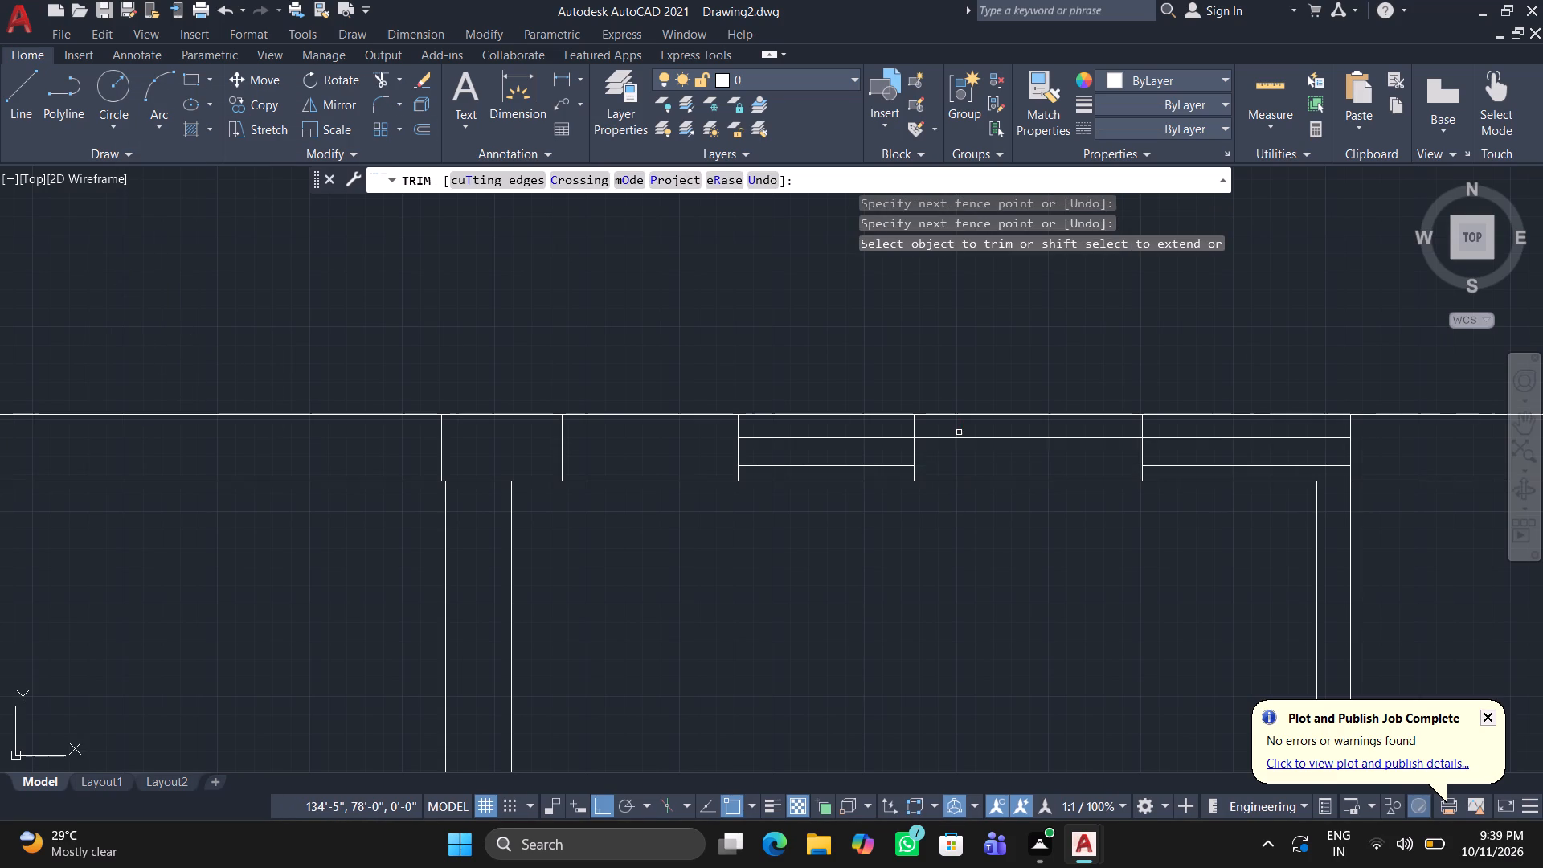
pyautogui.moveTo(959, 432); pyautogui.dragTo(961, 441)
pyautogui.click(961, 447)
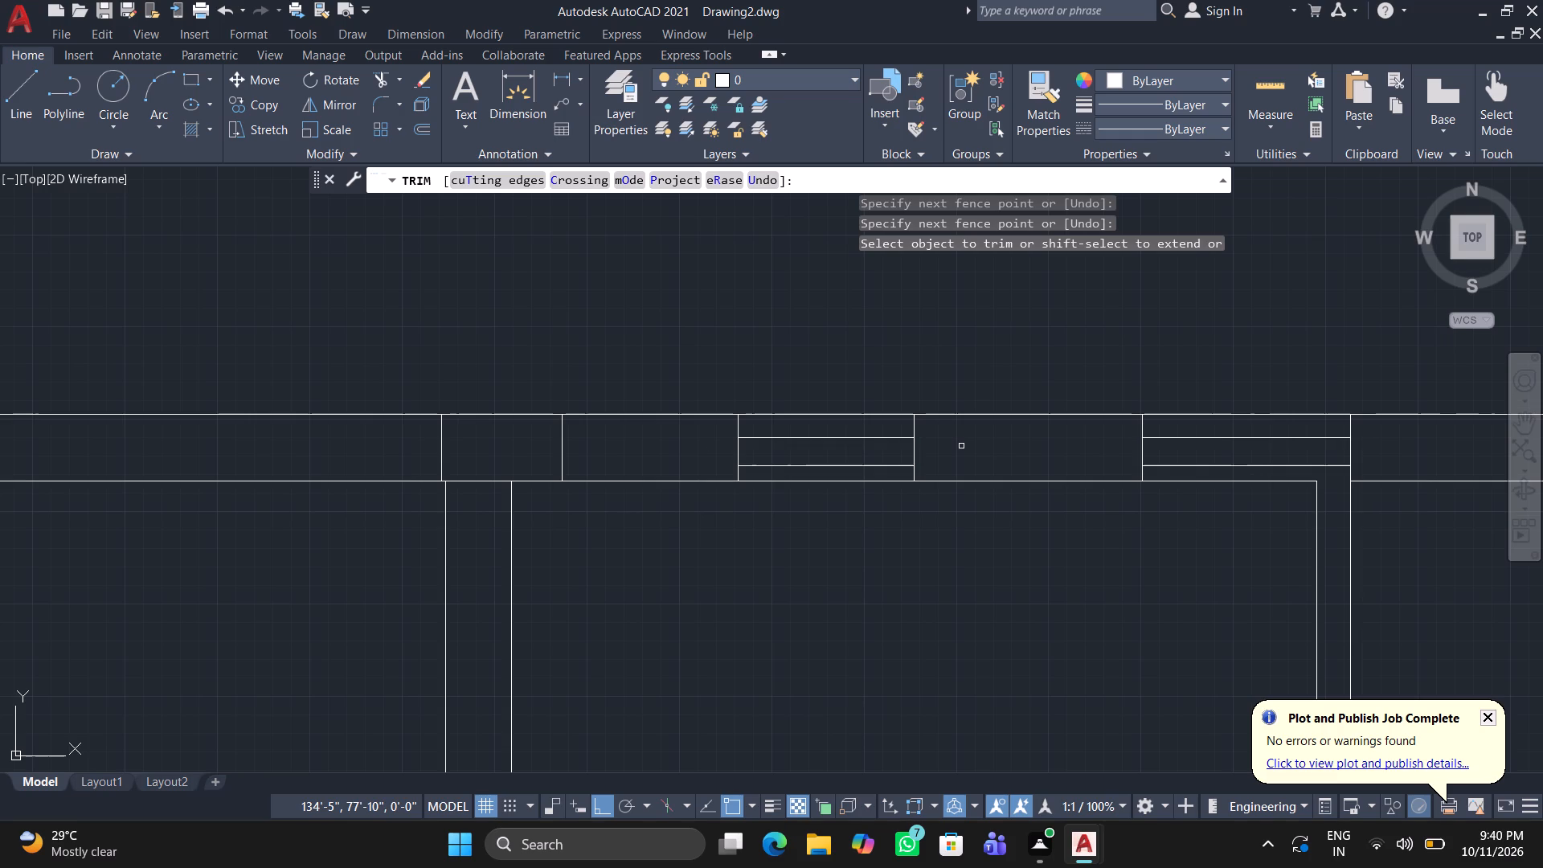
pyautogui.scroll(-1, 711, 561)
pyautogui.moveTo(713, 568); pyautogui.dragTo(491, 611, button='middle')
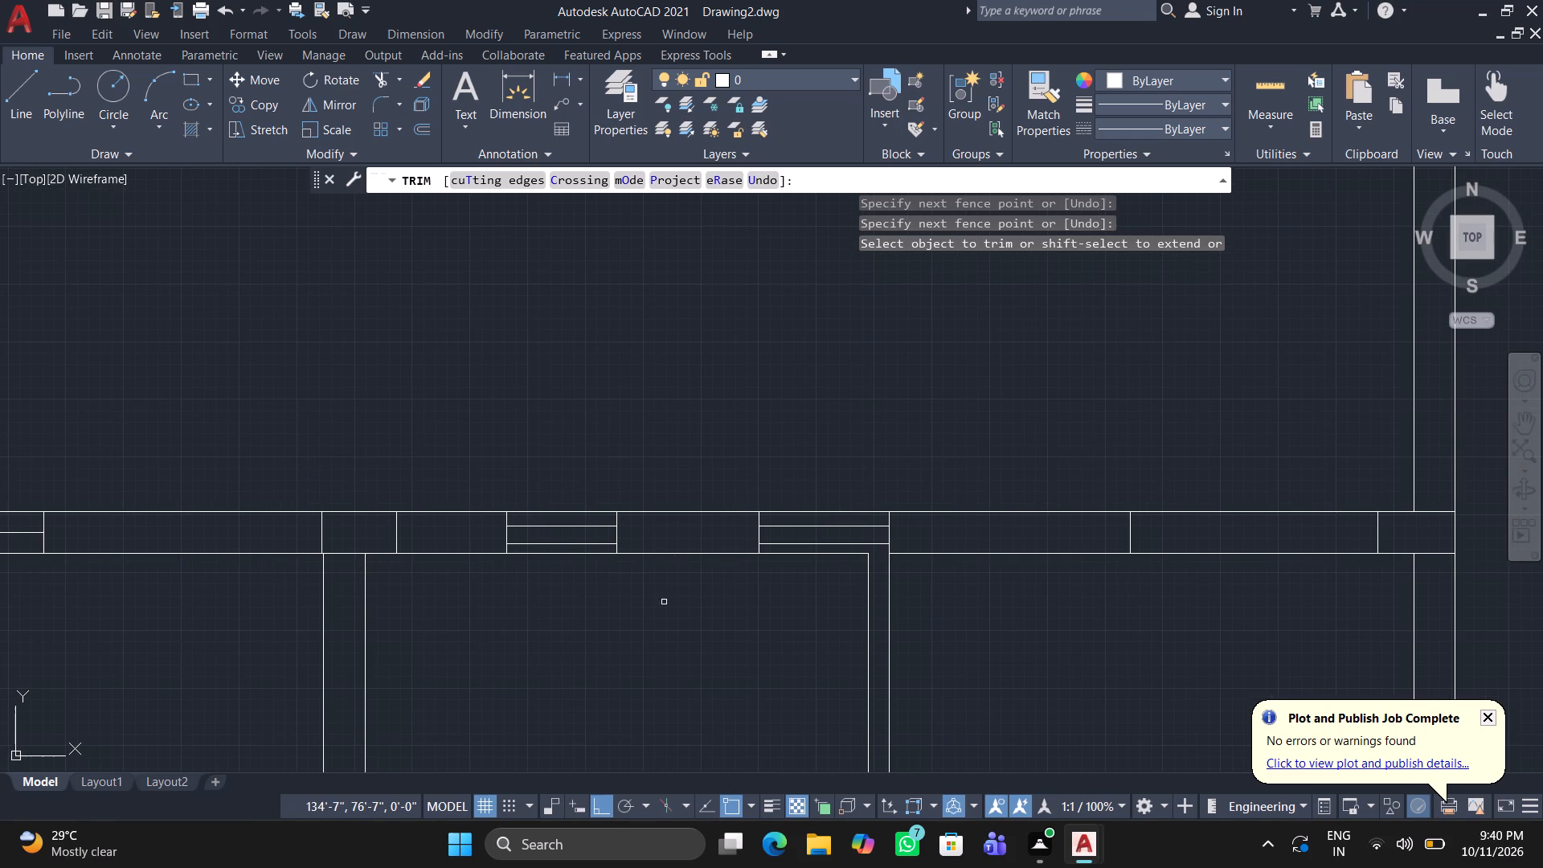
pyautogui.press('Return')
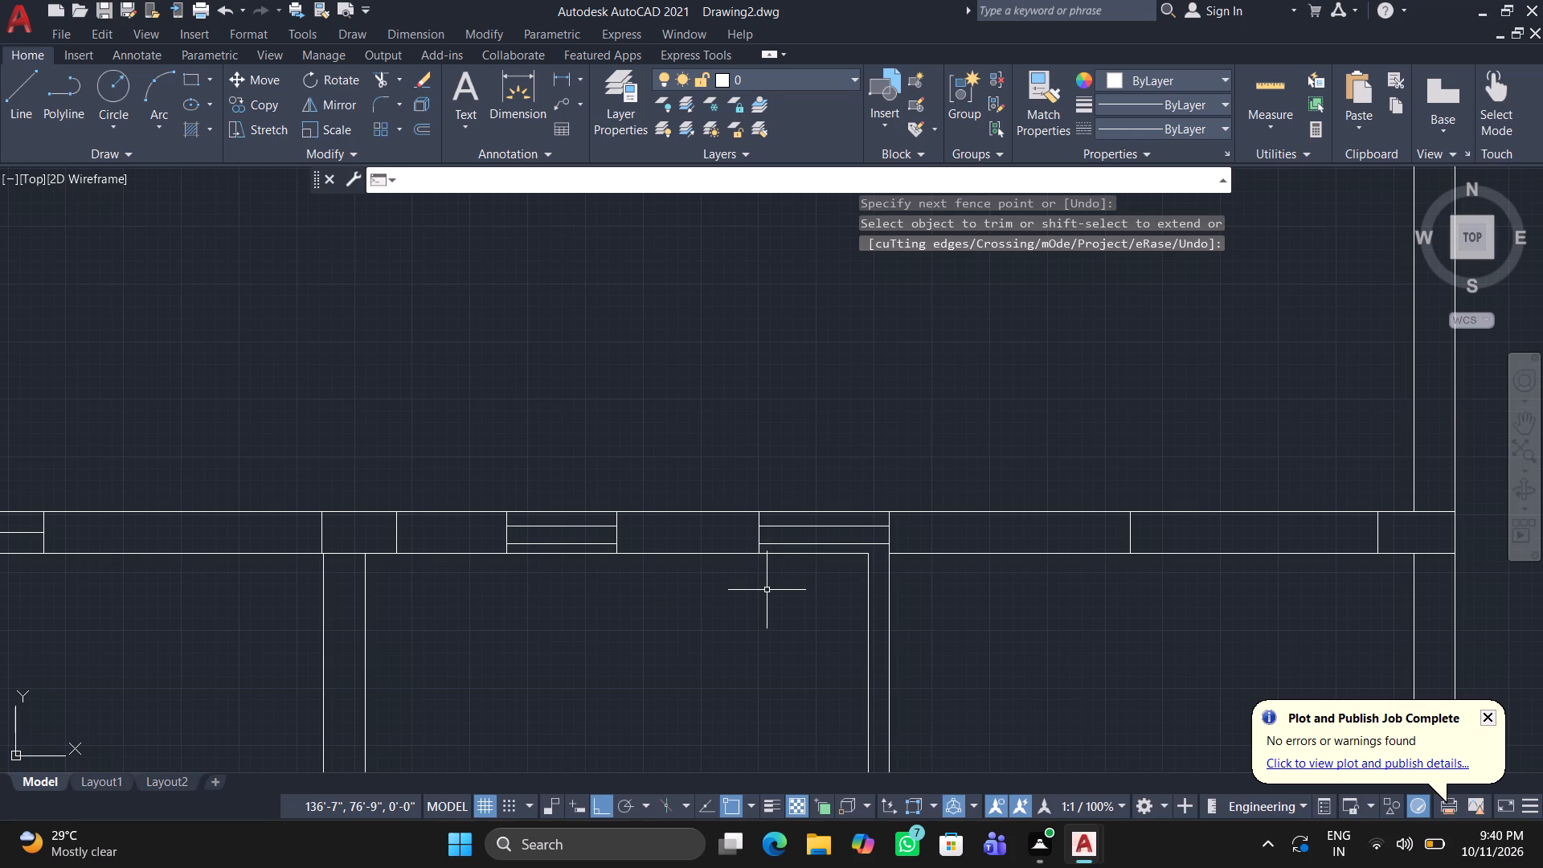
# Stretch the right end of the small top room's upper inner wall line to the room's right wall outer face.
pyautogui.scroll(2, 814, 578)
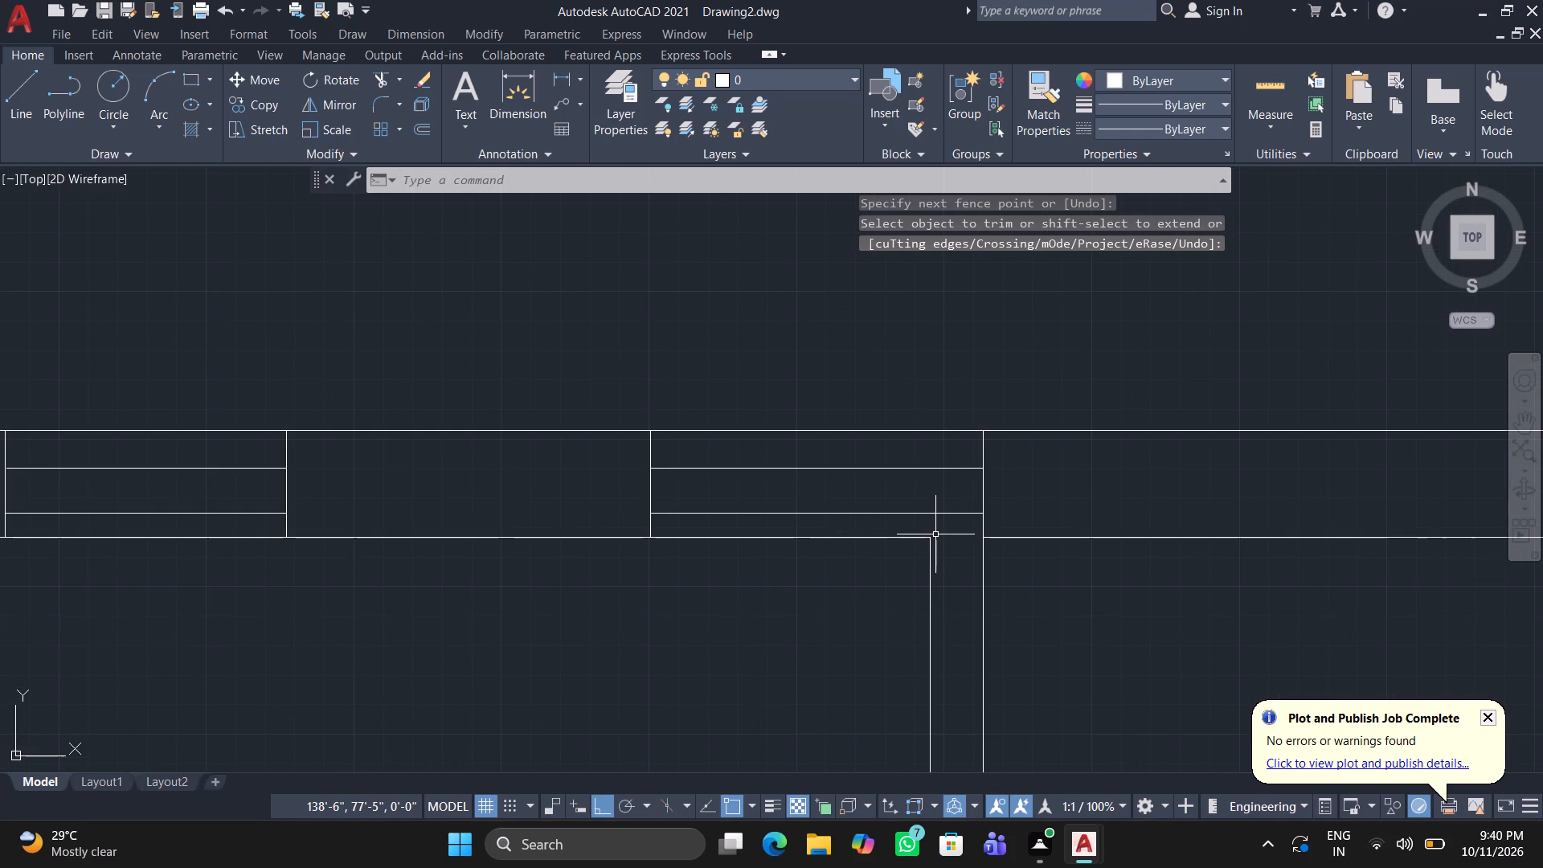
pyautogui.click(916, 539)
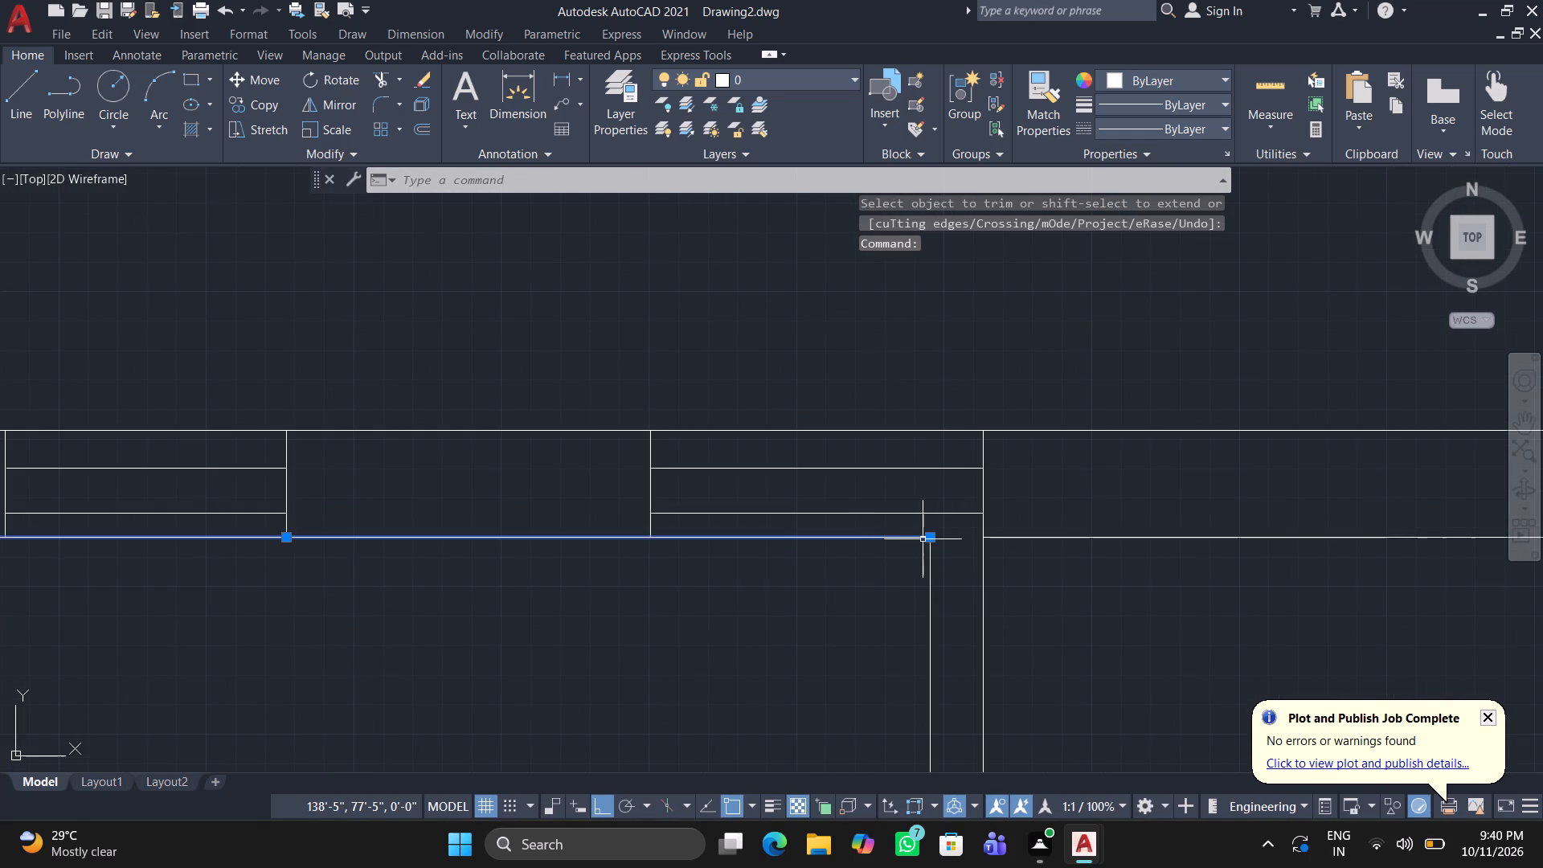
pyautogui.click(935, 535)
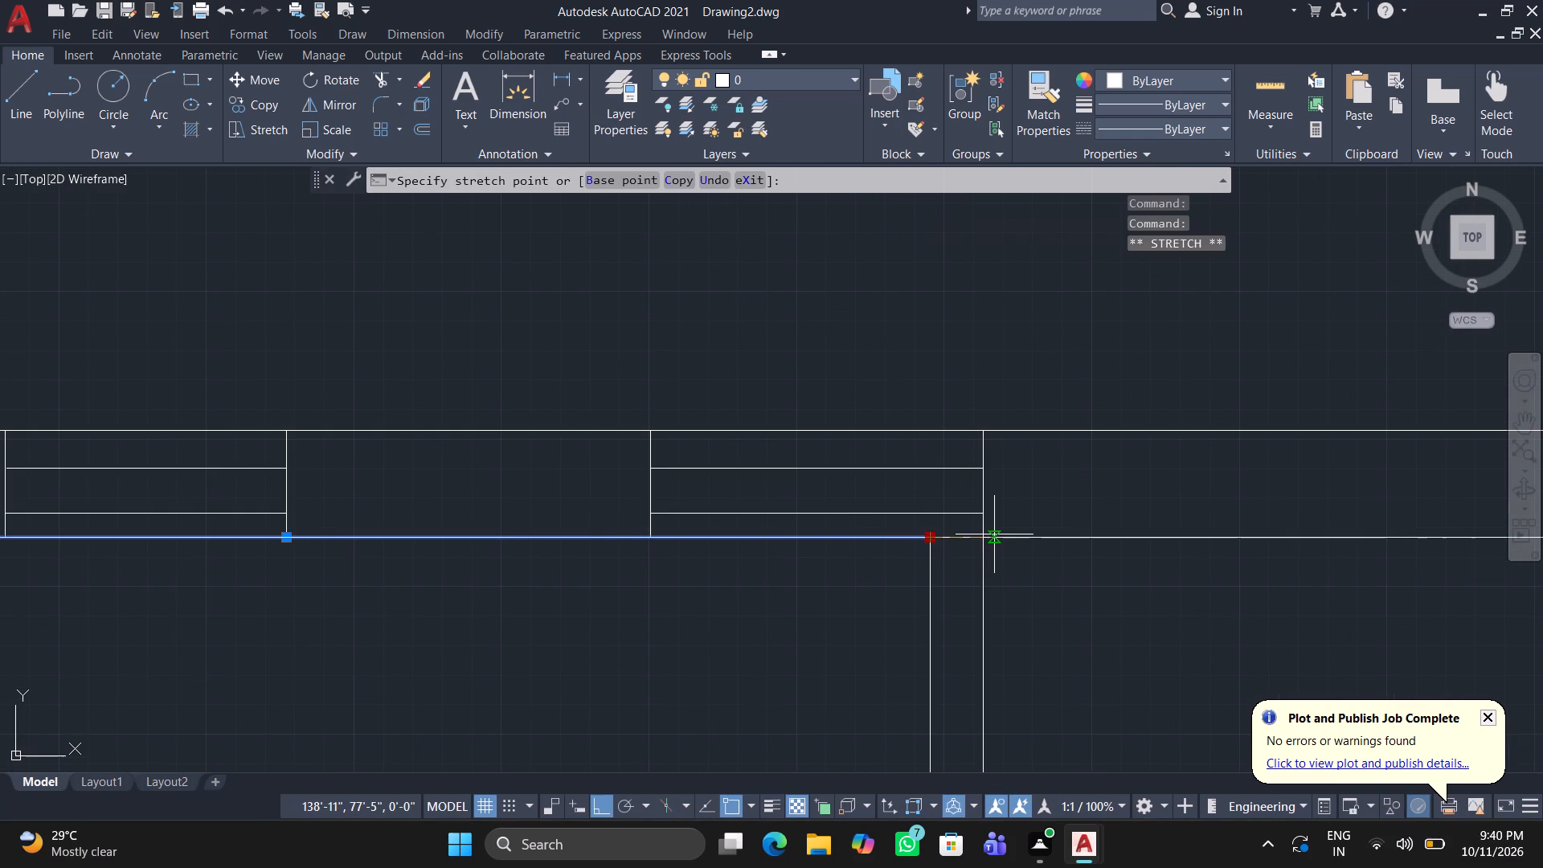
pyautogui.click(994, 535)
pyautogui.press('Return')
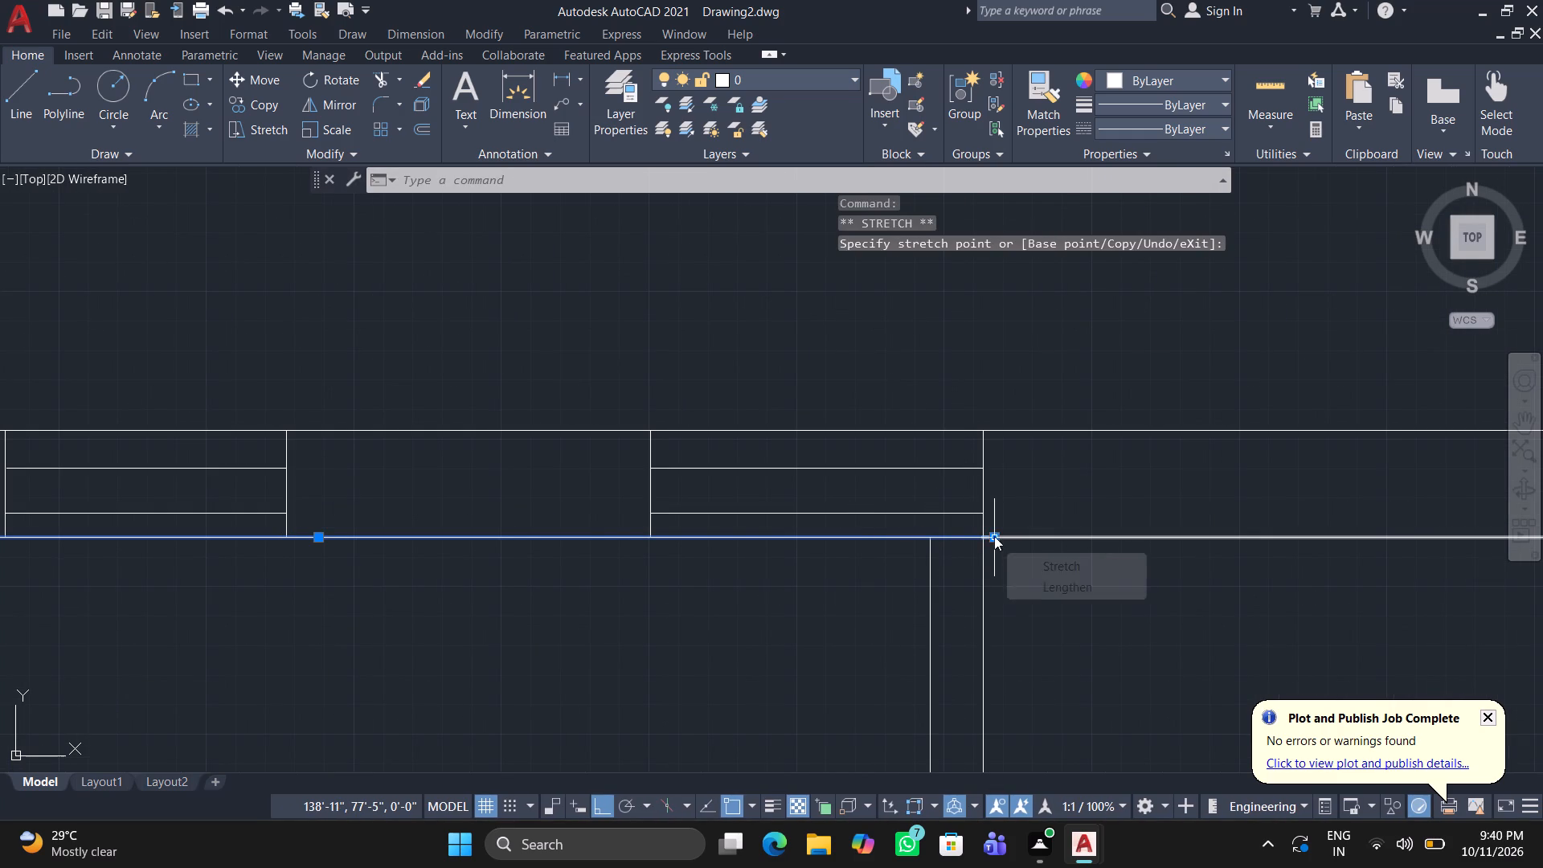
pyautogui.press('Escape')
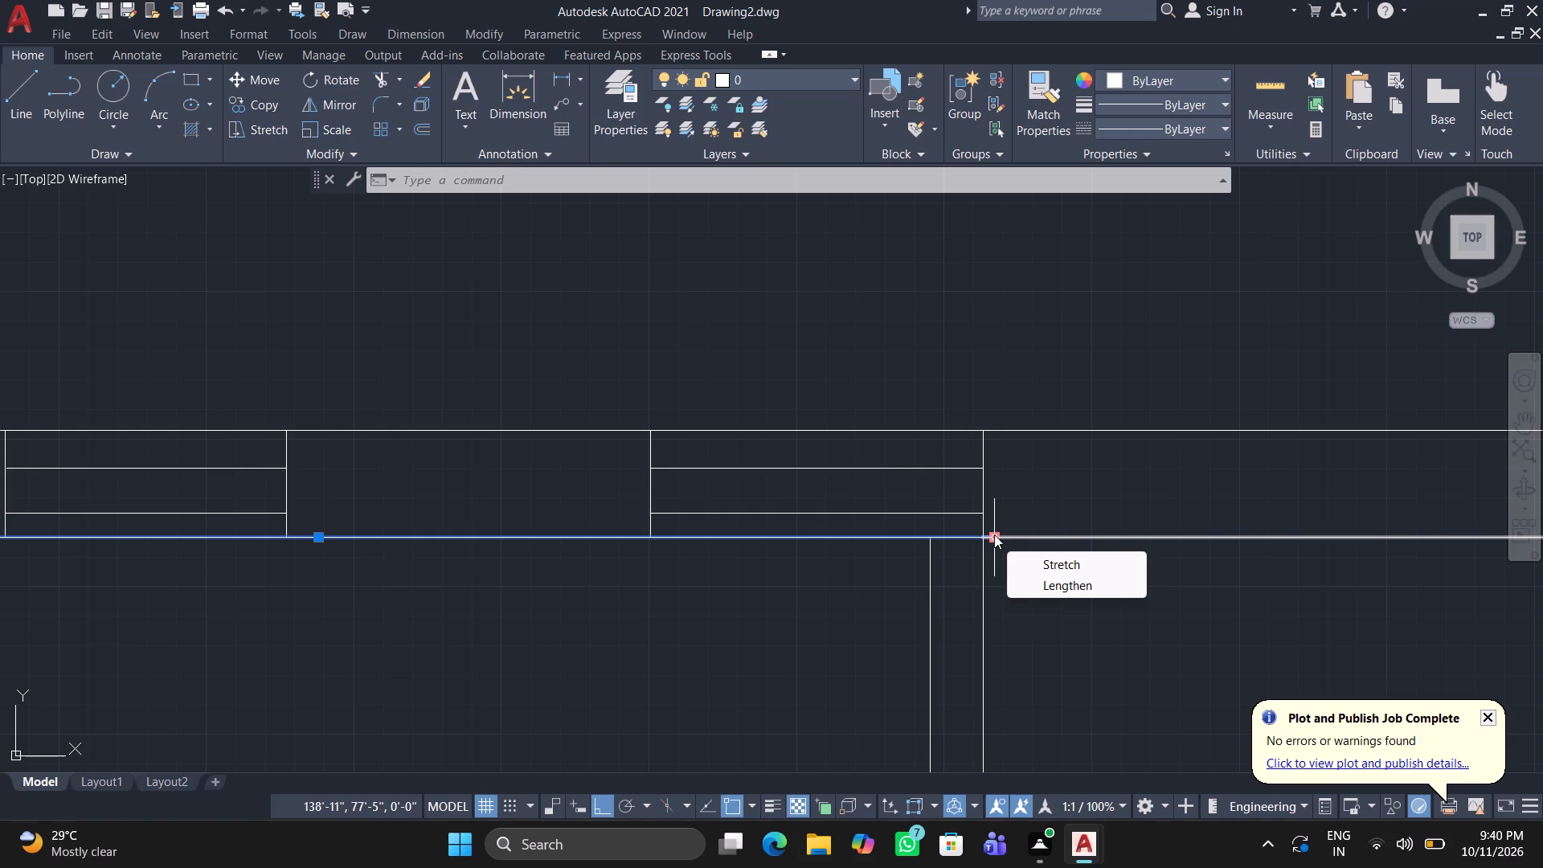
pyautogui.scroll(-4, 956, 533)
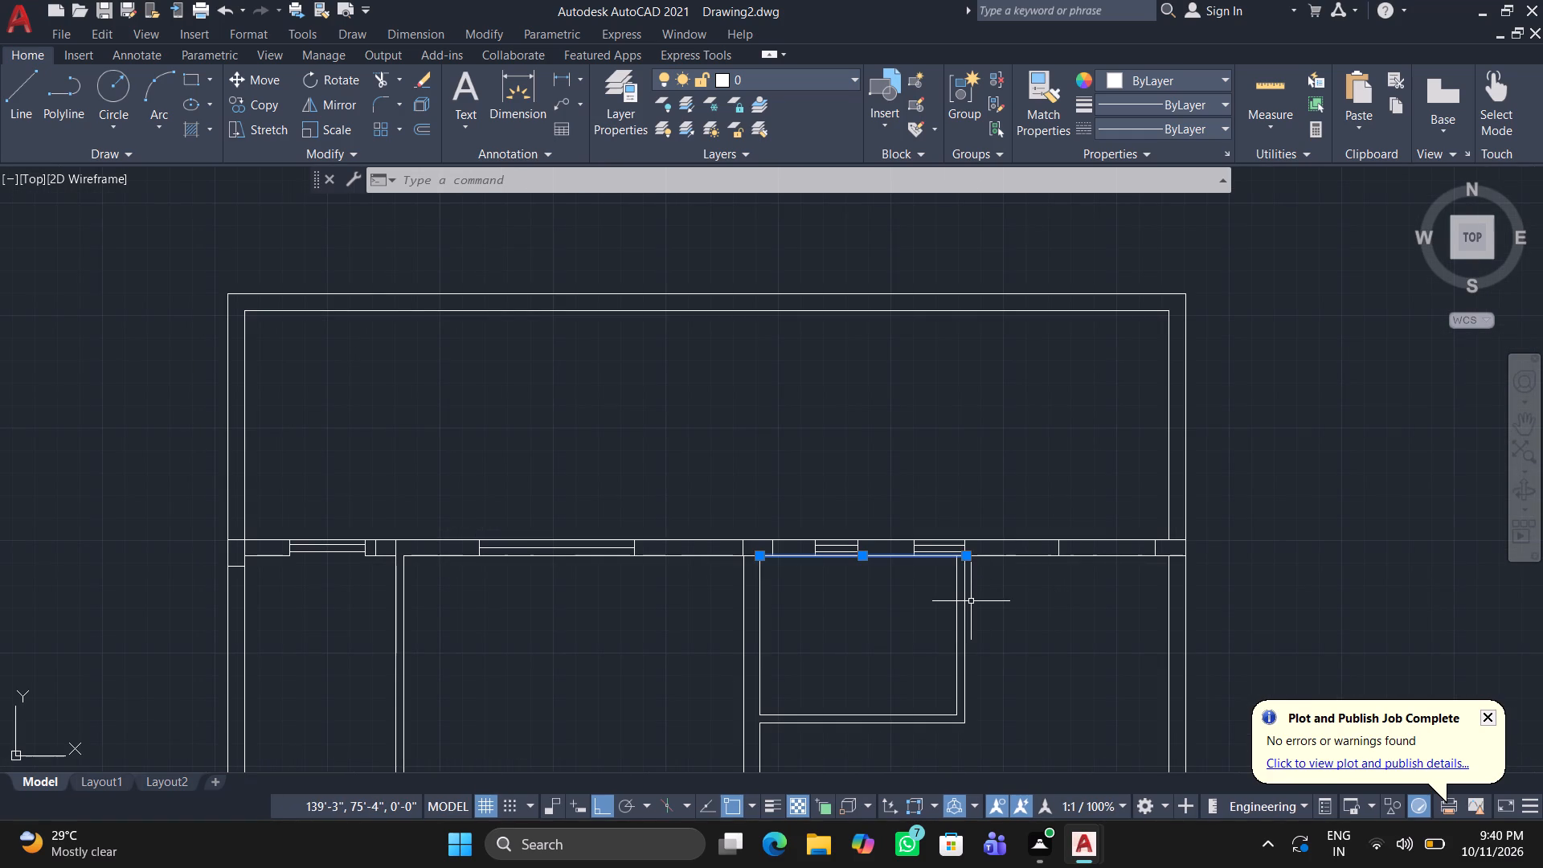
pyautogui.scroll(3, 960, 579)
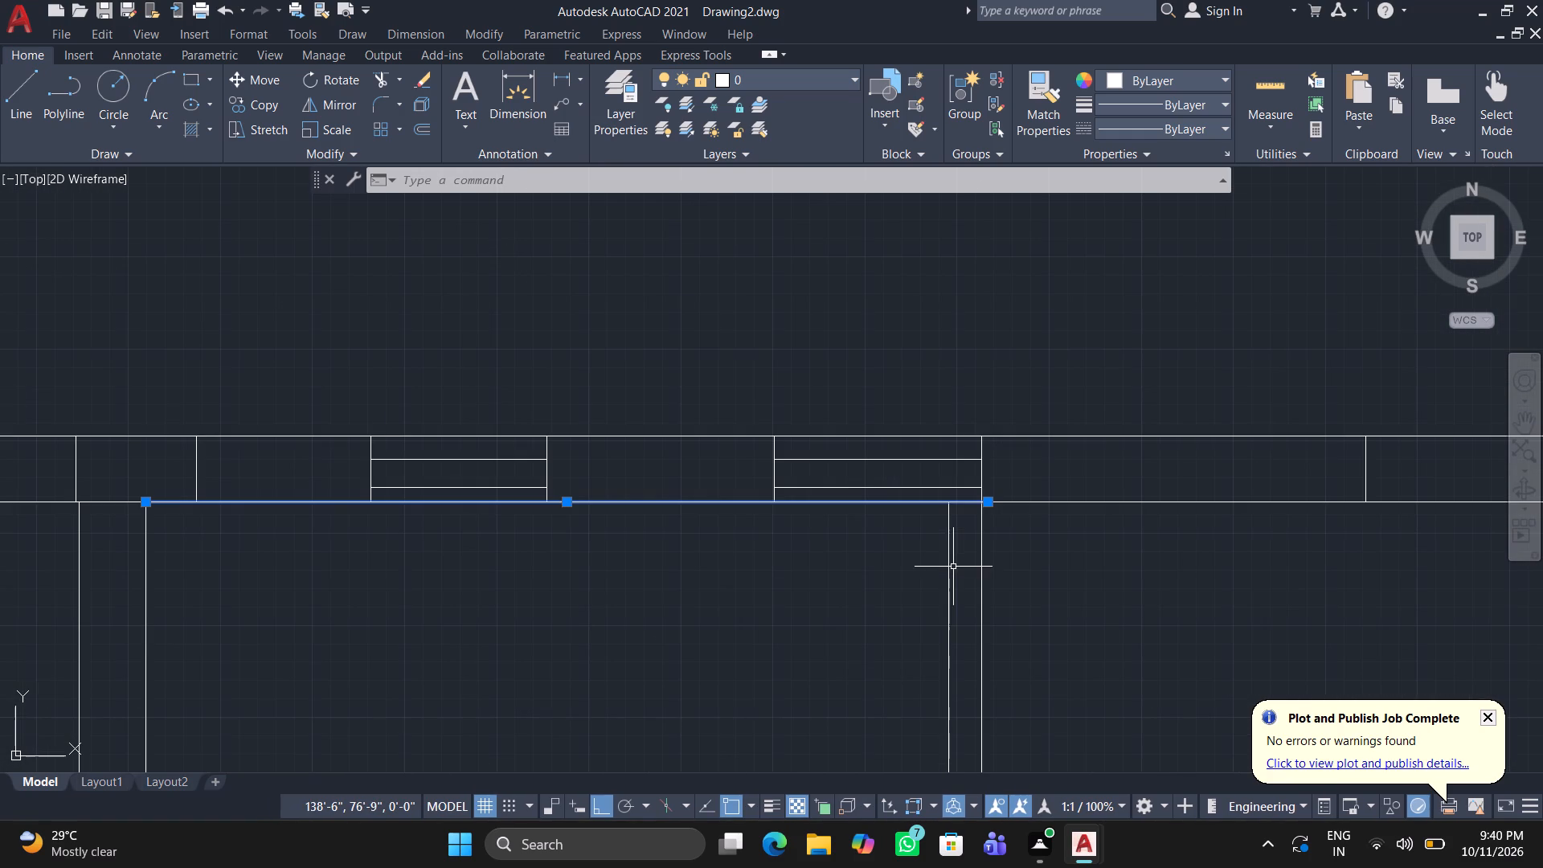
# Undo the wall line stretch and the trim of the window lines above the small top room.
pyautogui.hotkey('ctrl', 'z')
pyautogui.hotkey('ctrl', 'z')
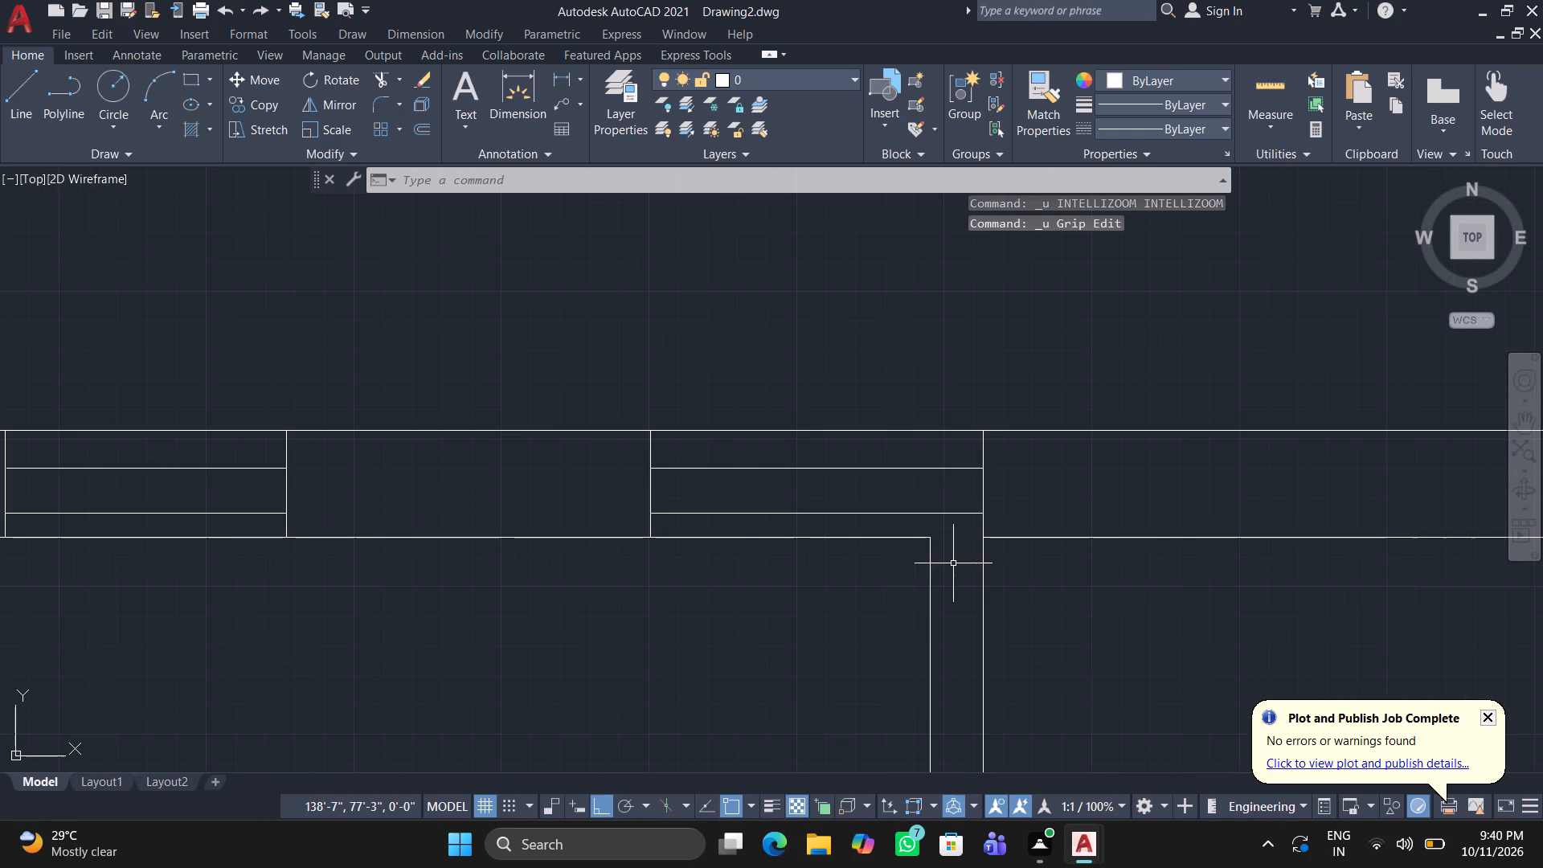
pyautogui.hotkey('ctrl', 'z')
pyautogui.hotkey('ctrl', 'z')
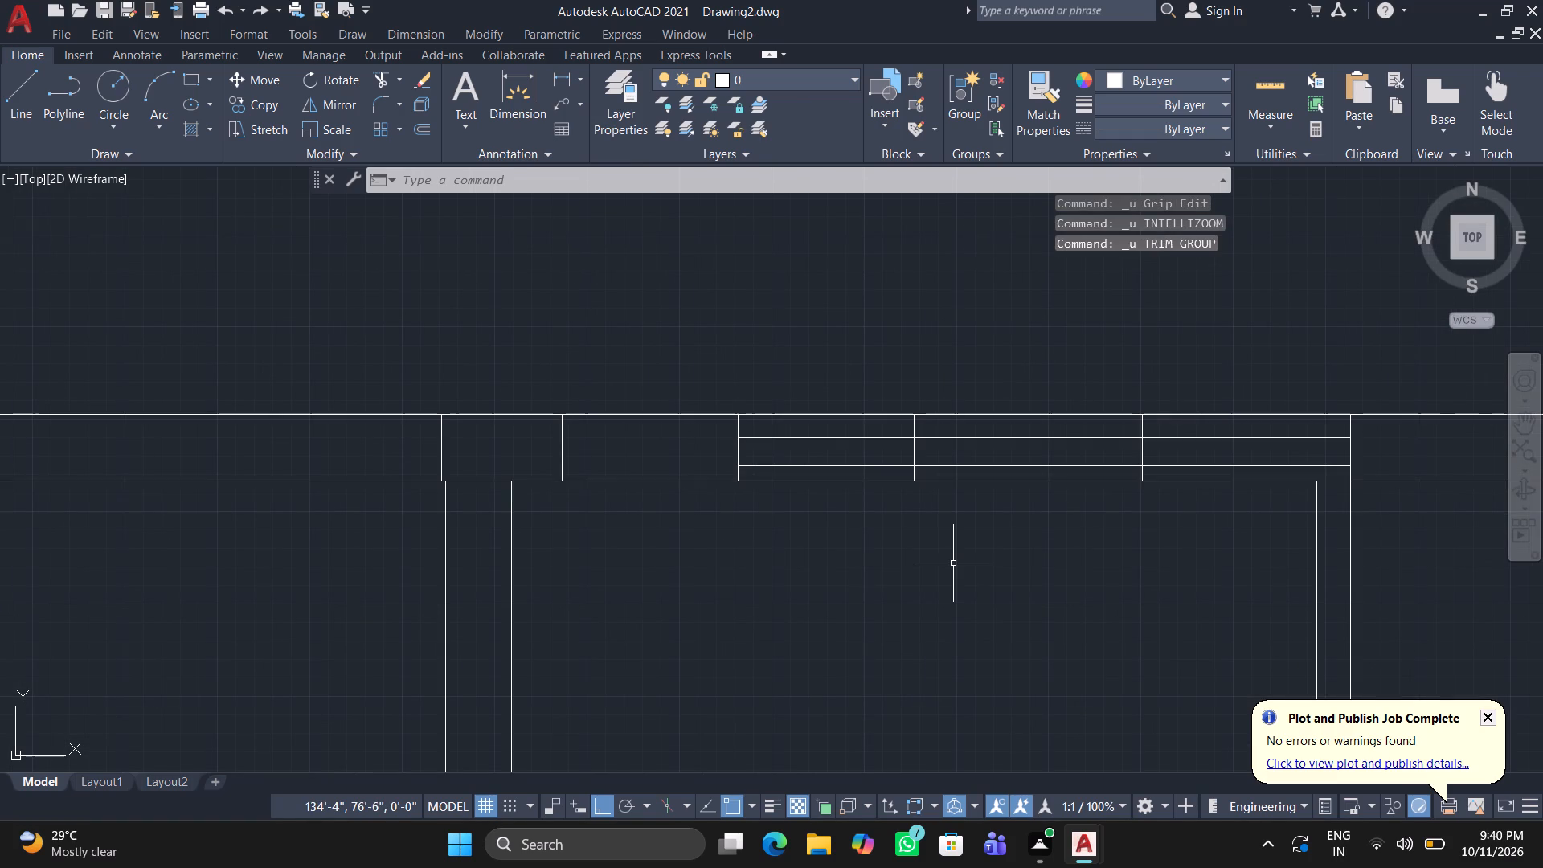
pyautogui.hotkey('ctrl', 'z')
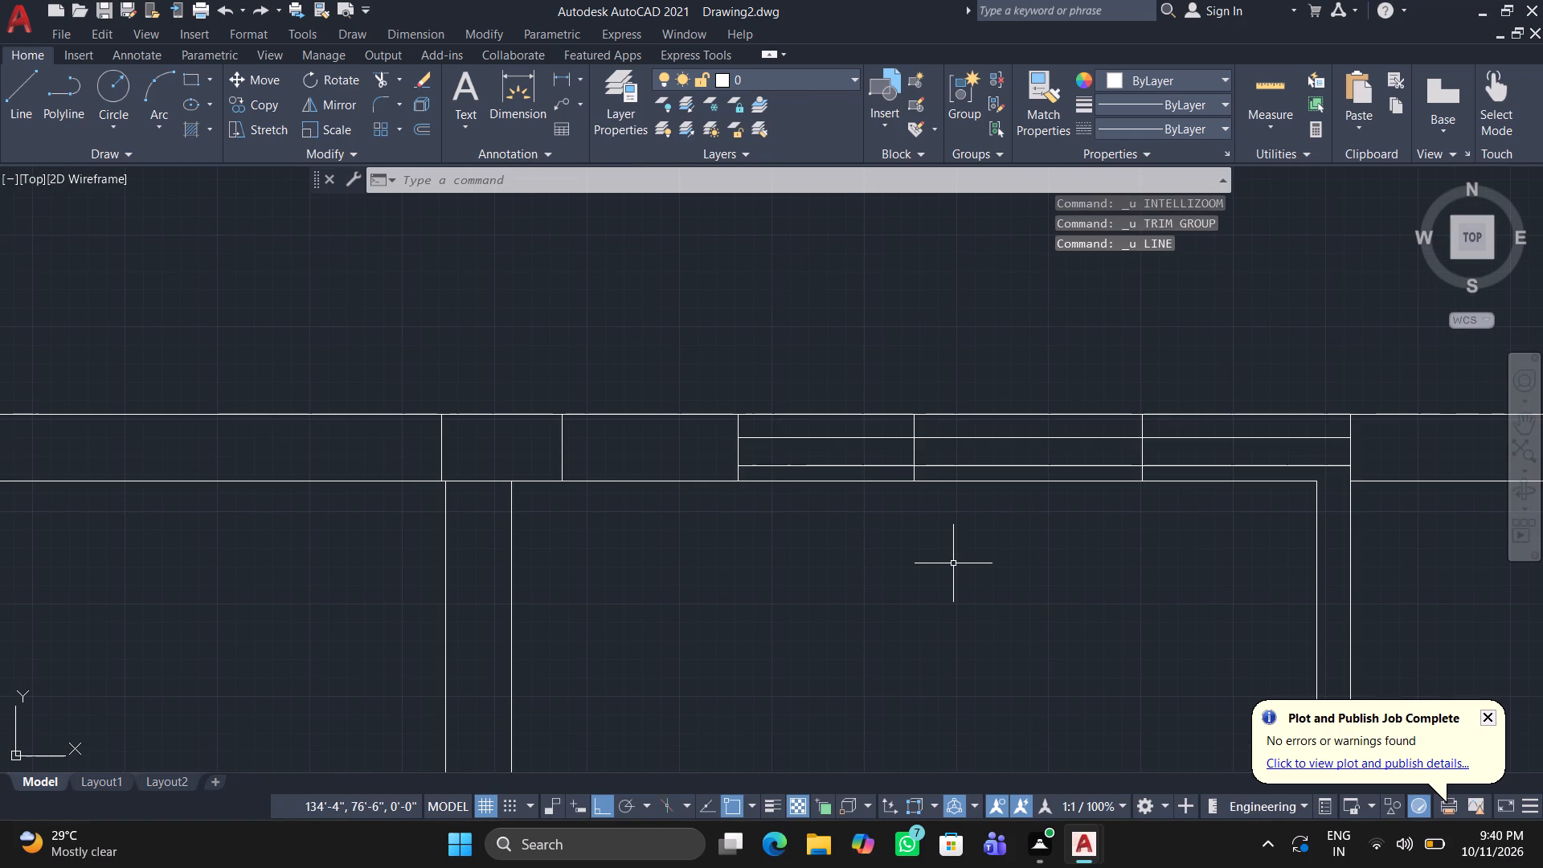
# Trim both window lines out of the solid wall section between the two openings above the small top room.
pyautogui.write('TR')
pyautogui.press('Return')
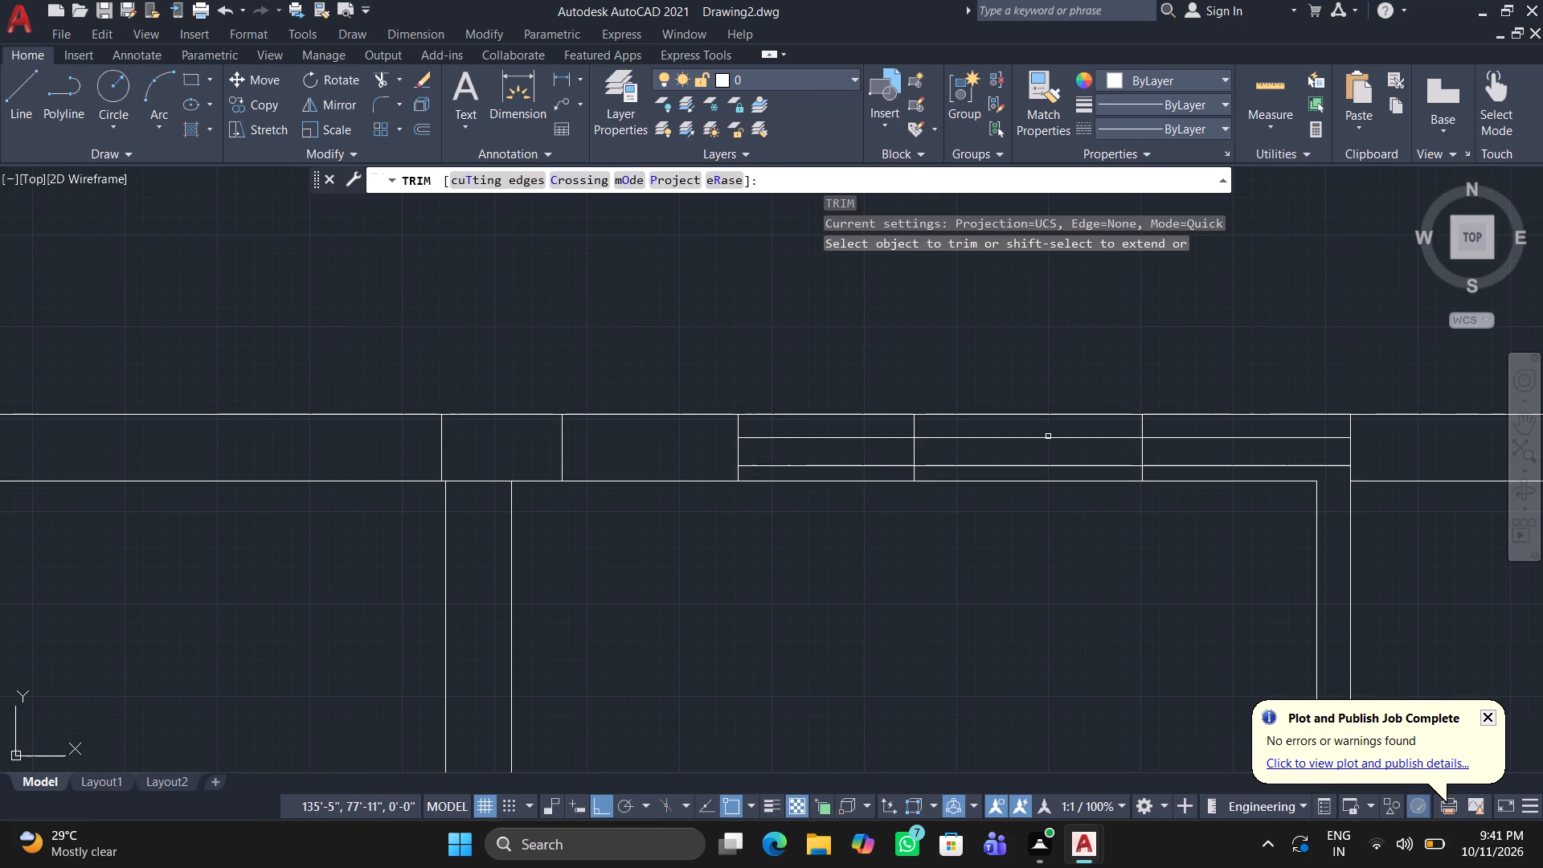
pyautogui.moveTo(1048, 436); pyautogui.dragTo(1048, 444)
pyautogui.click(1046, 468)
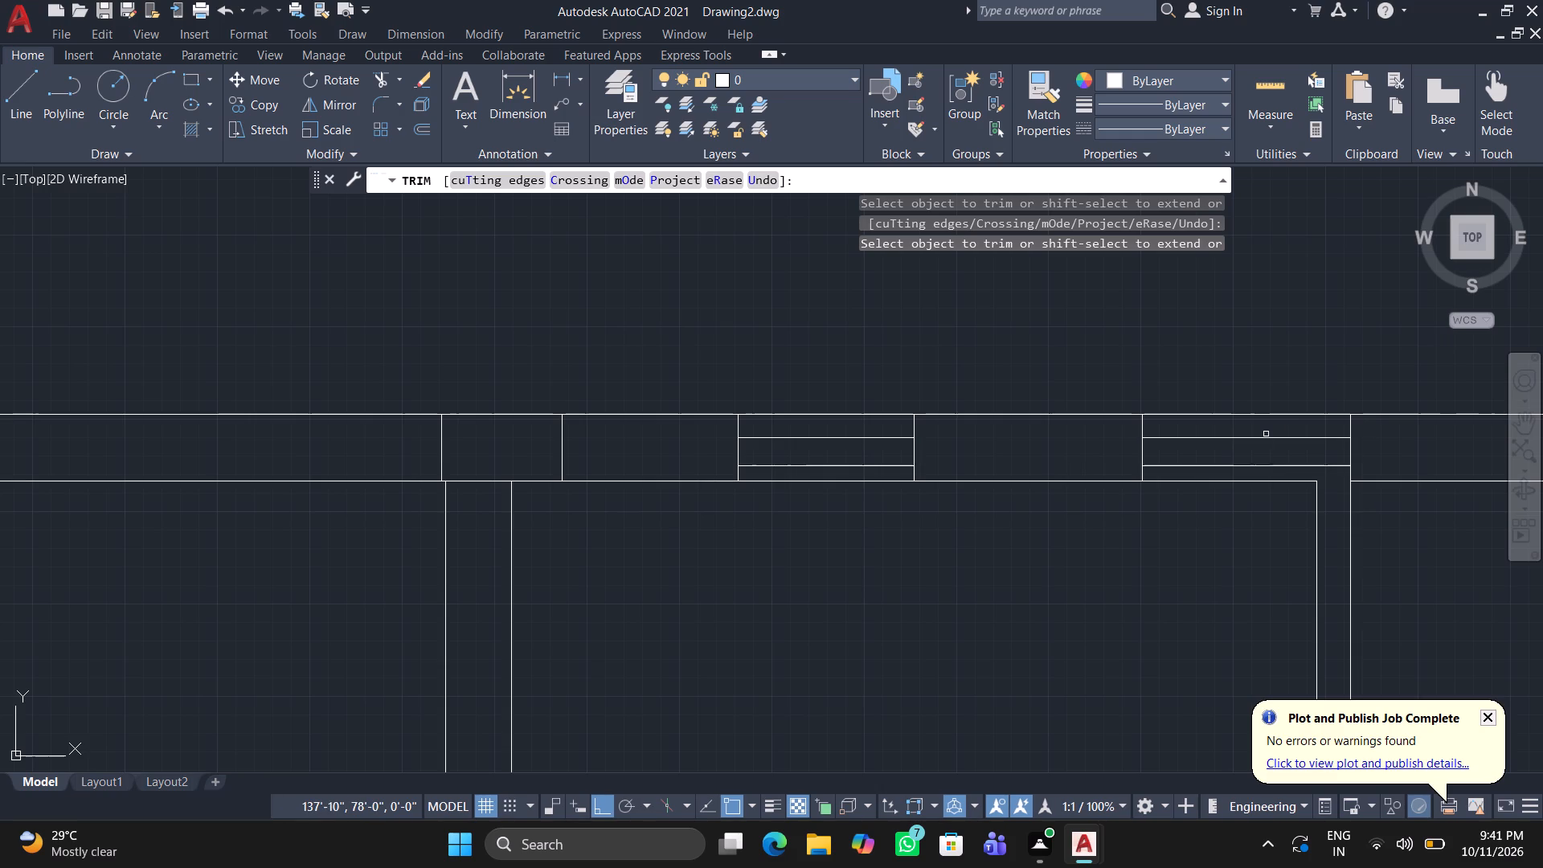
# Remove the right-hand window's two lines and its left jamb line from the wall above the small top room.
pyautogui.click(1214, 441)
pyautogui.click(1186, 472)
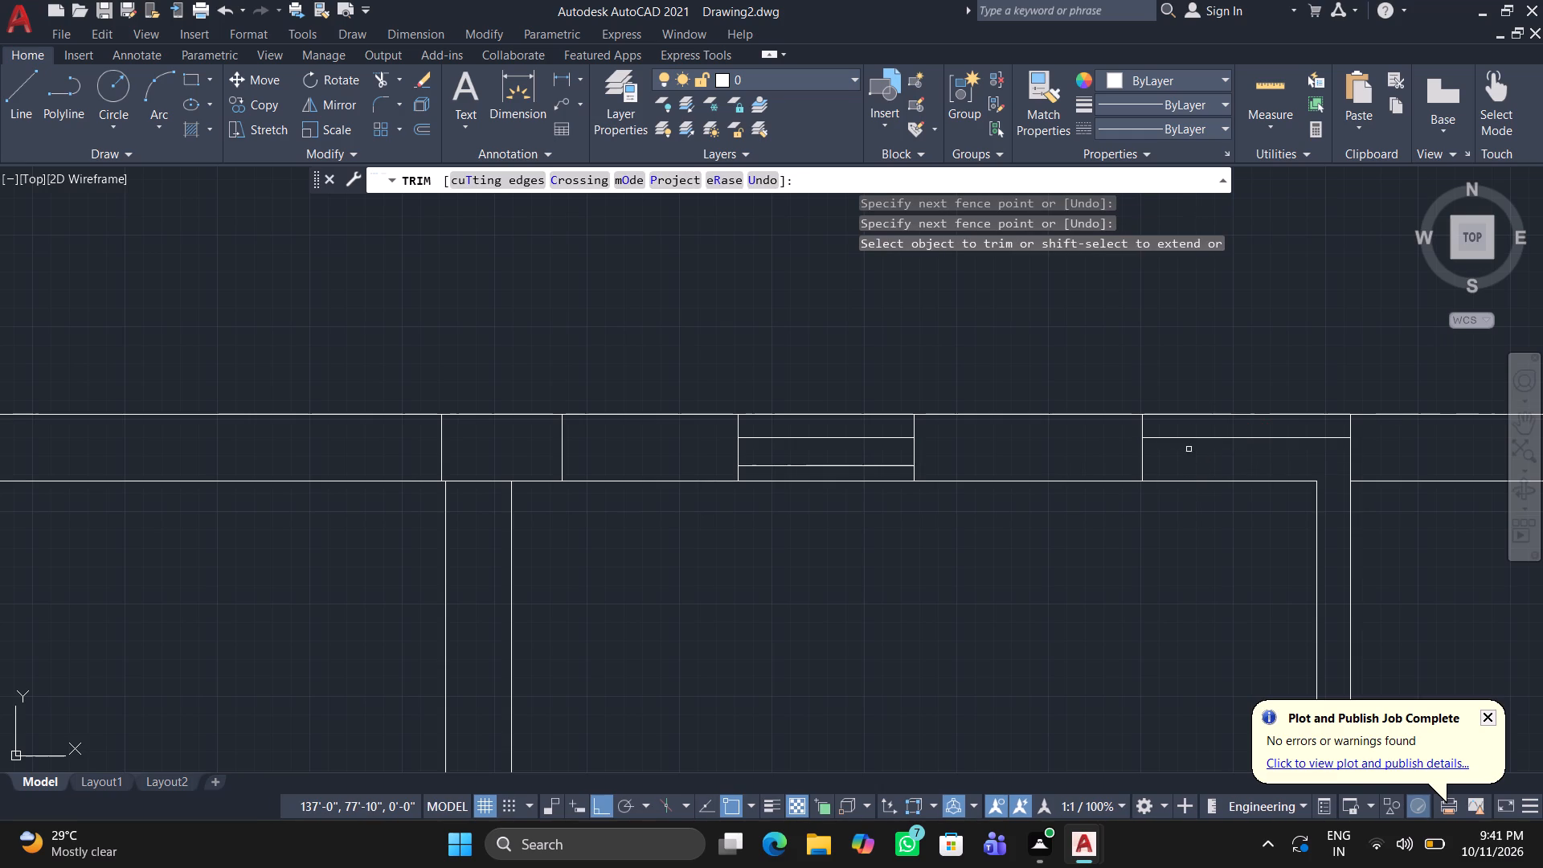
pyautogui.click(1191, 440)
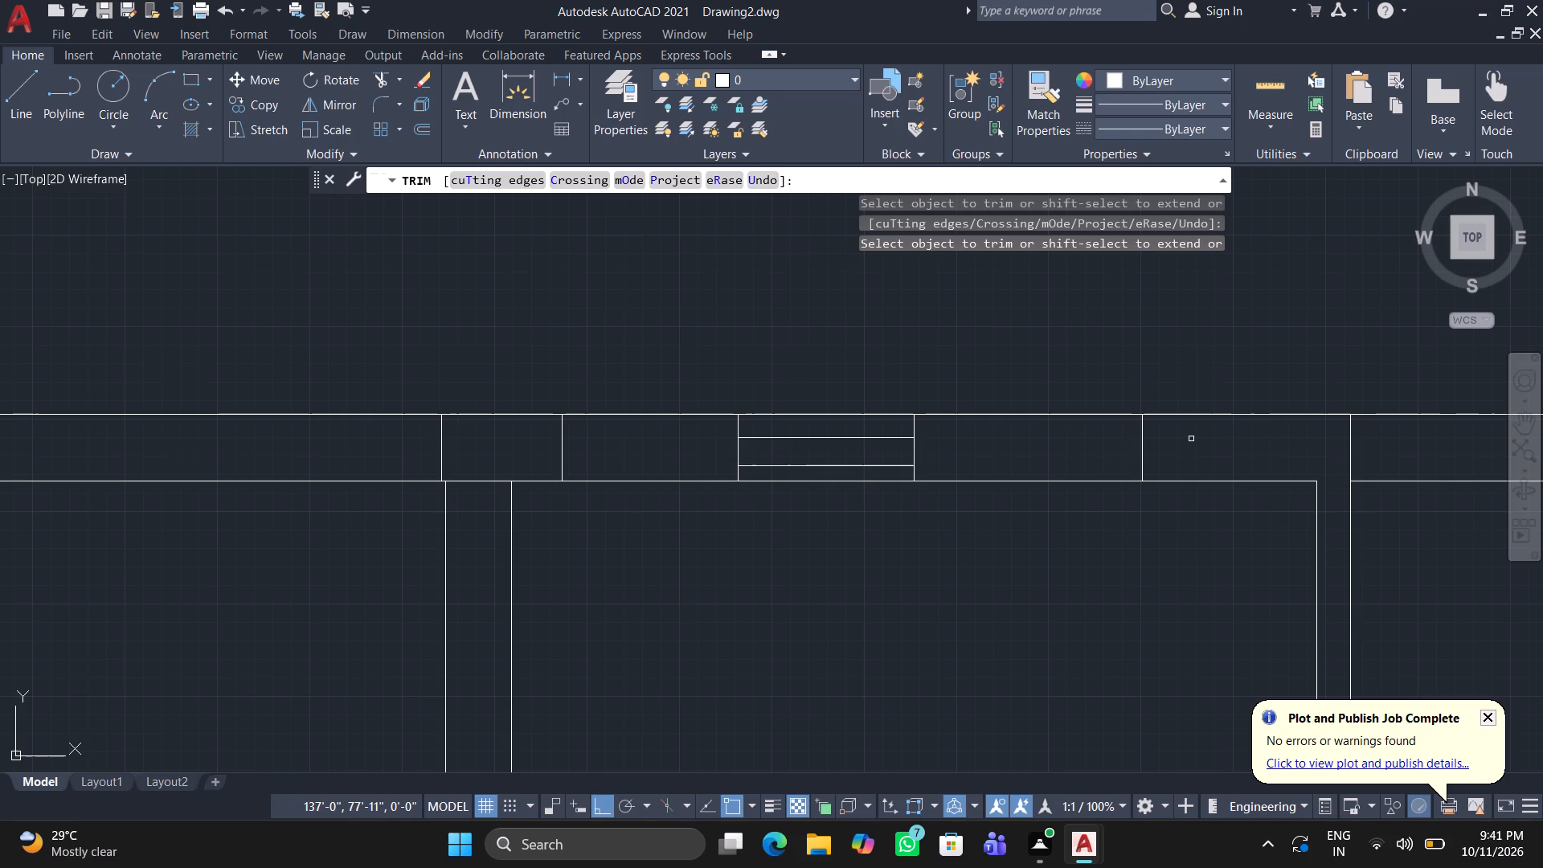
pyautogui.click(1143, 444)
pyautogui.press('l')
pyautogui.press('Return')
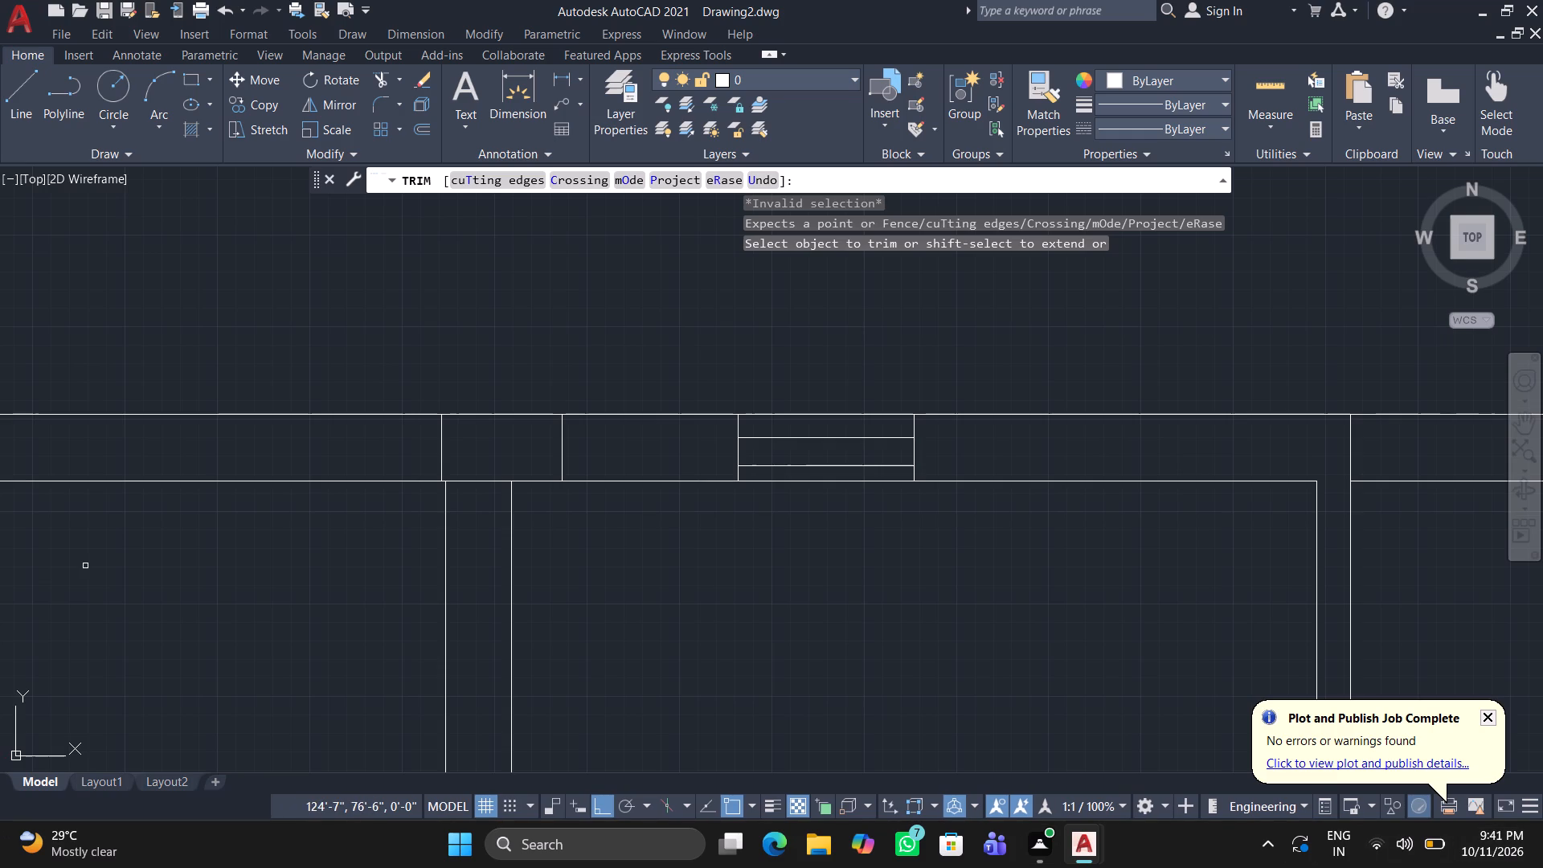
pyautogui.press('Escape')
pyautogui.press('Escape')
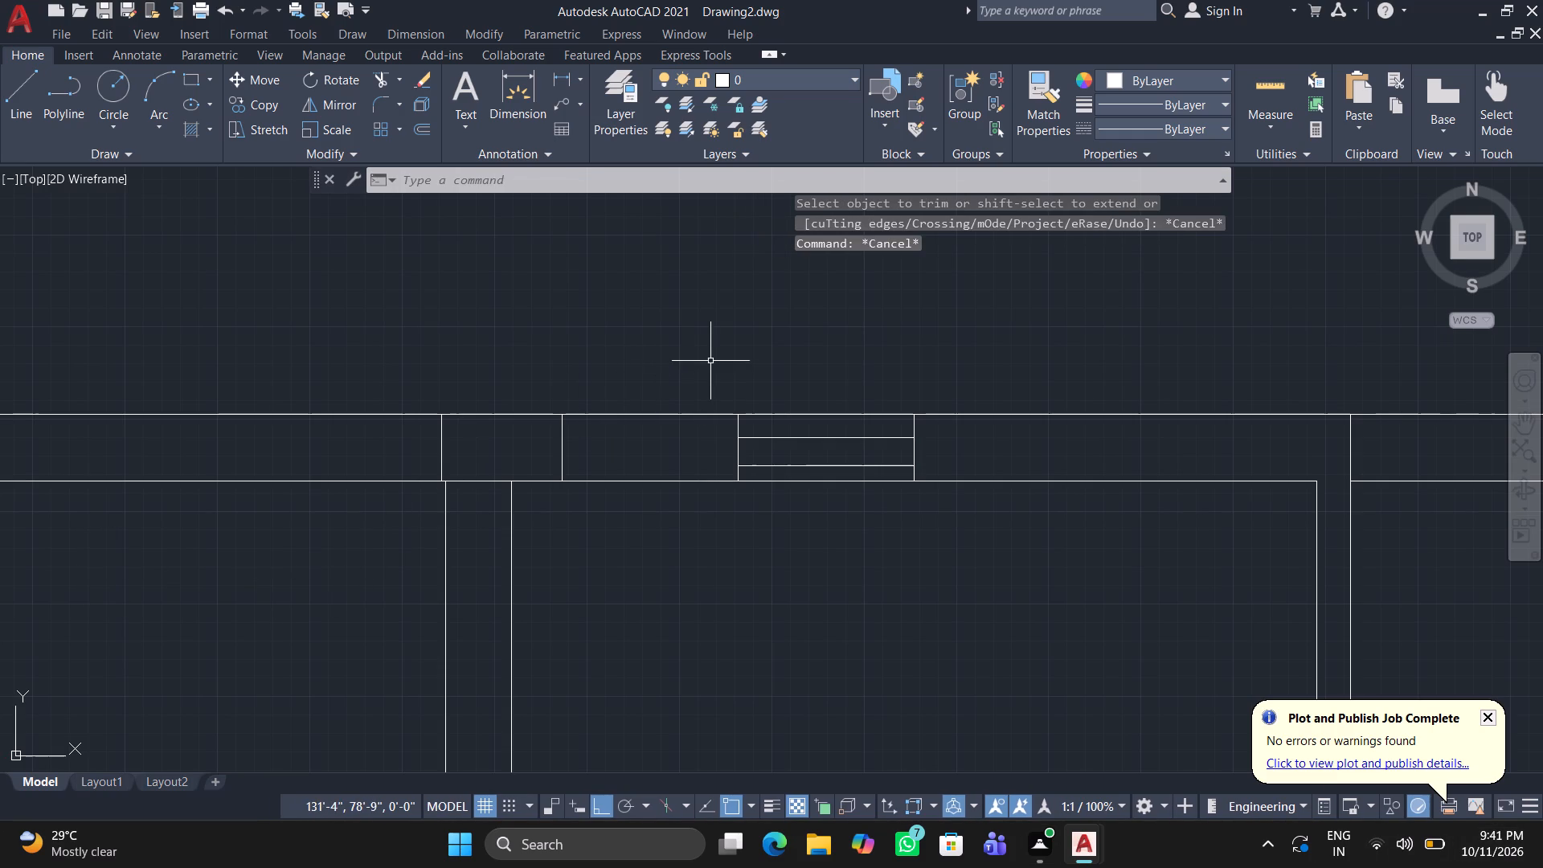
# Move the remaining window above the small top room about 0'-8" left along the wall.
pyautogui.click(706, 360)
pyautogui.click(952, 520)
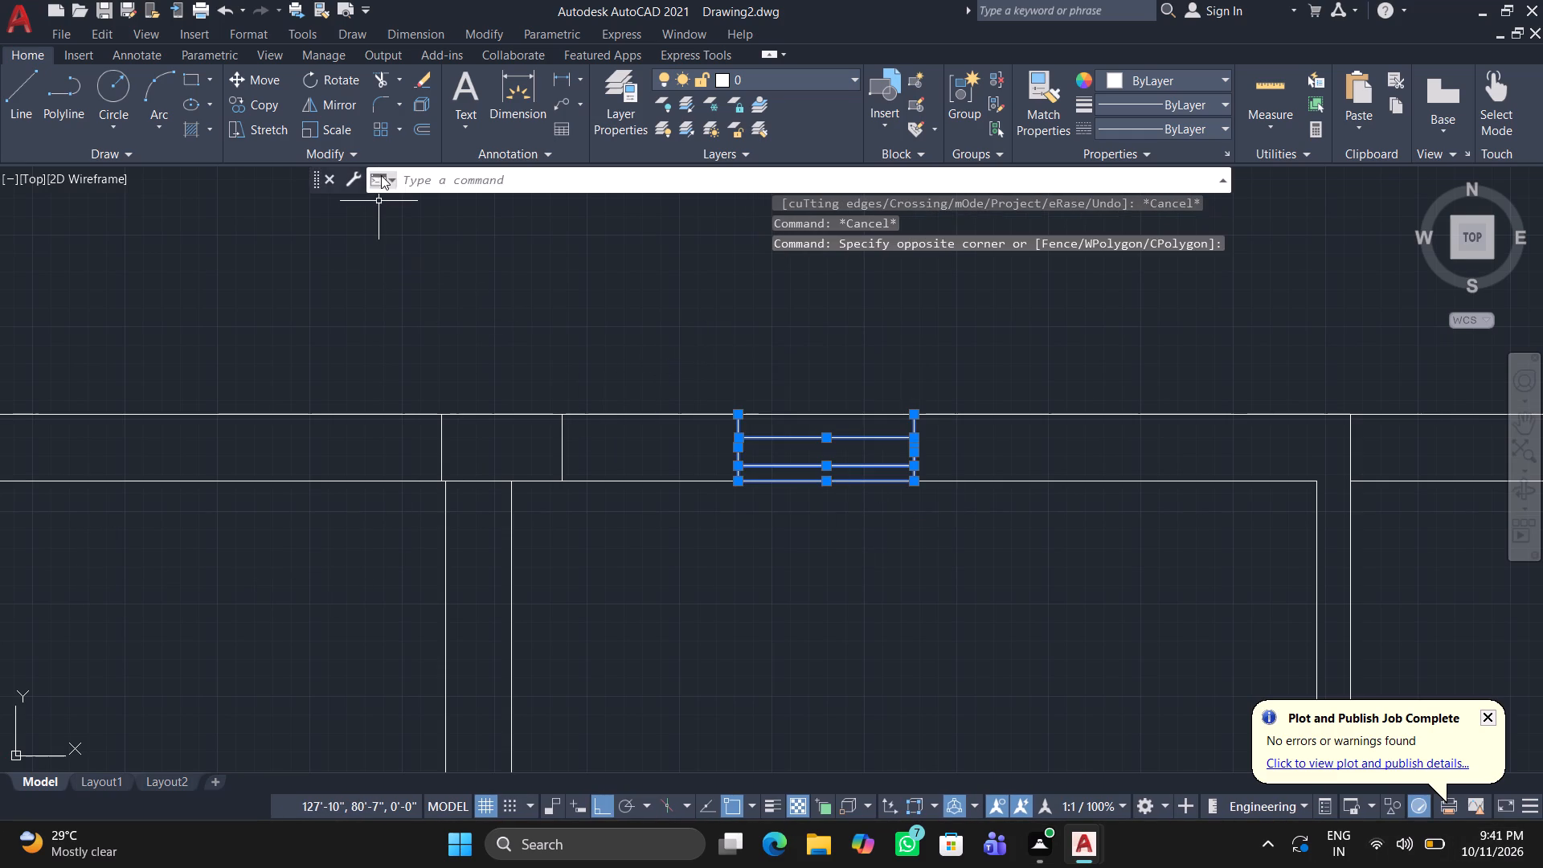
pyautogui.click(252, 80)
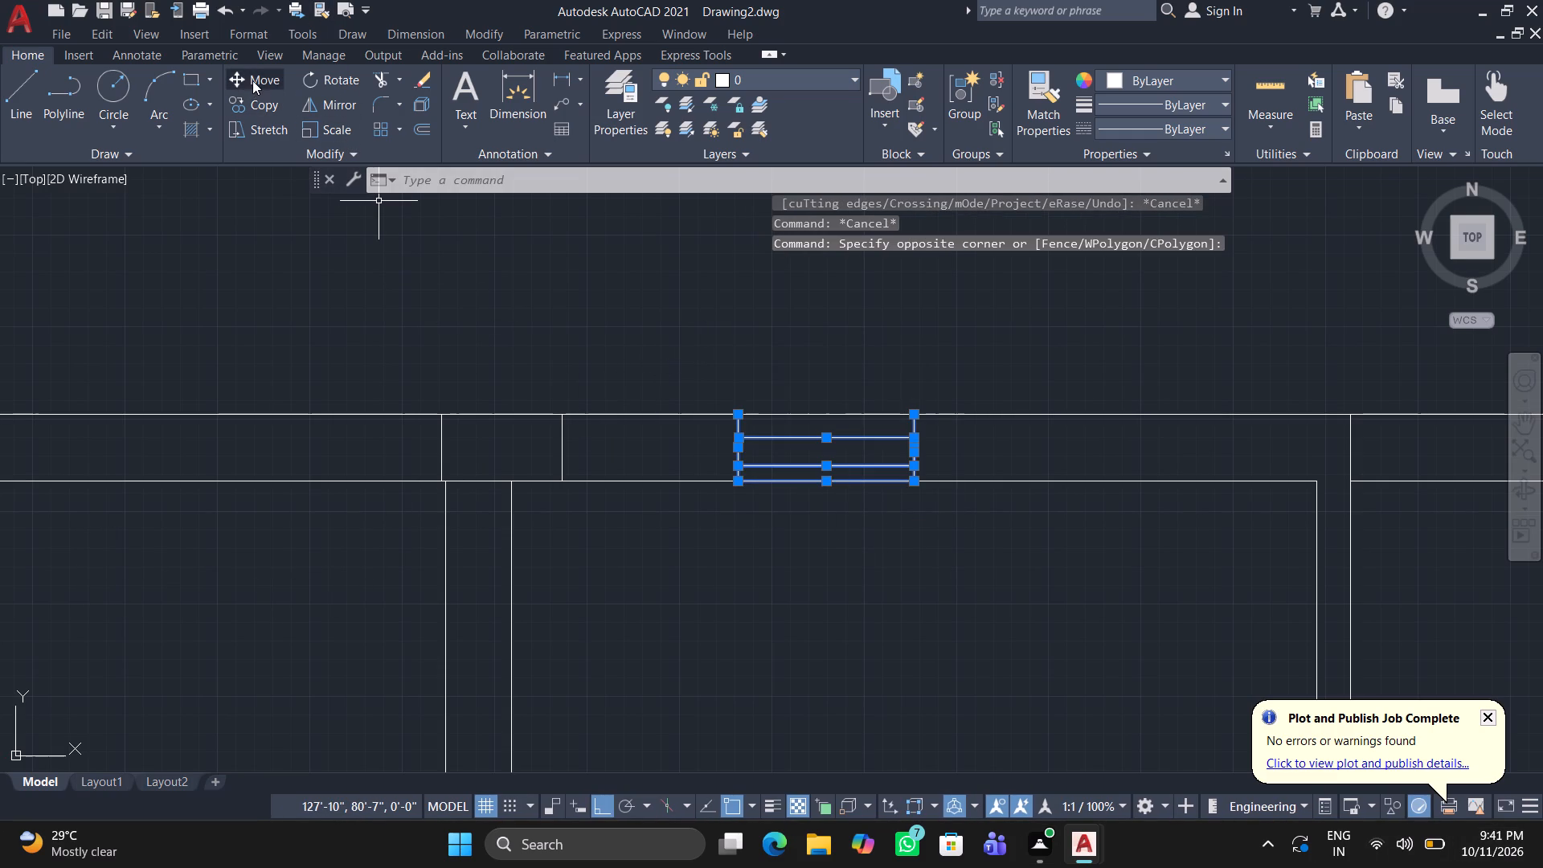
pyautogui.scroll(2, 700, 412)
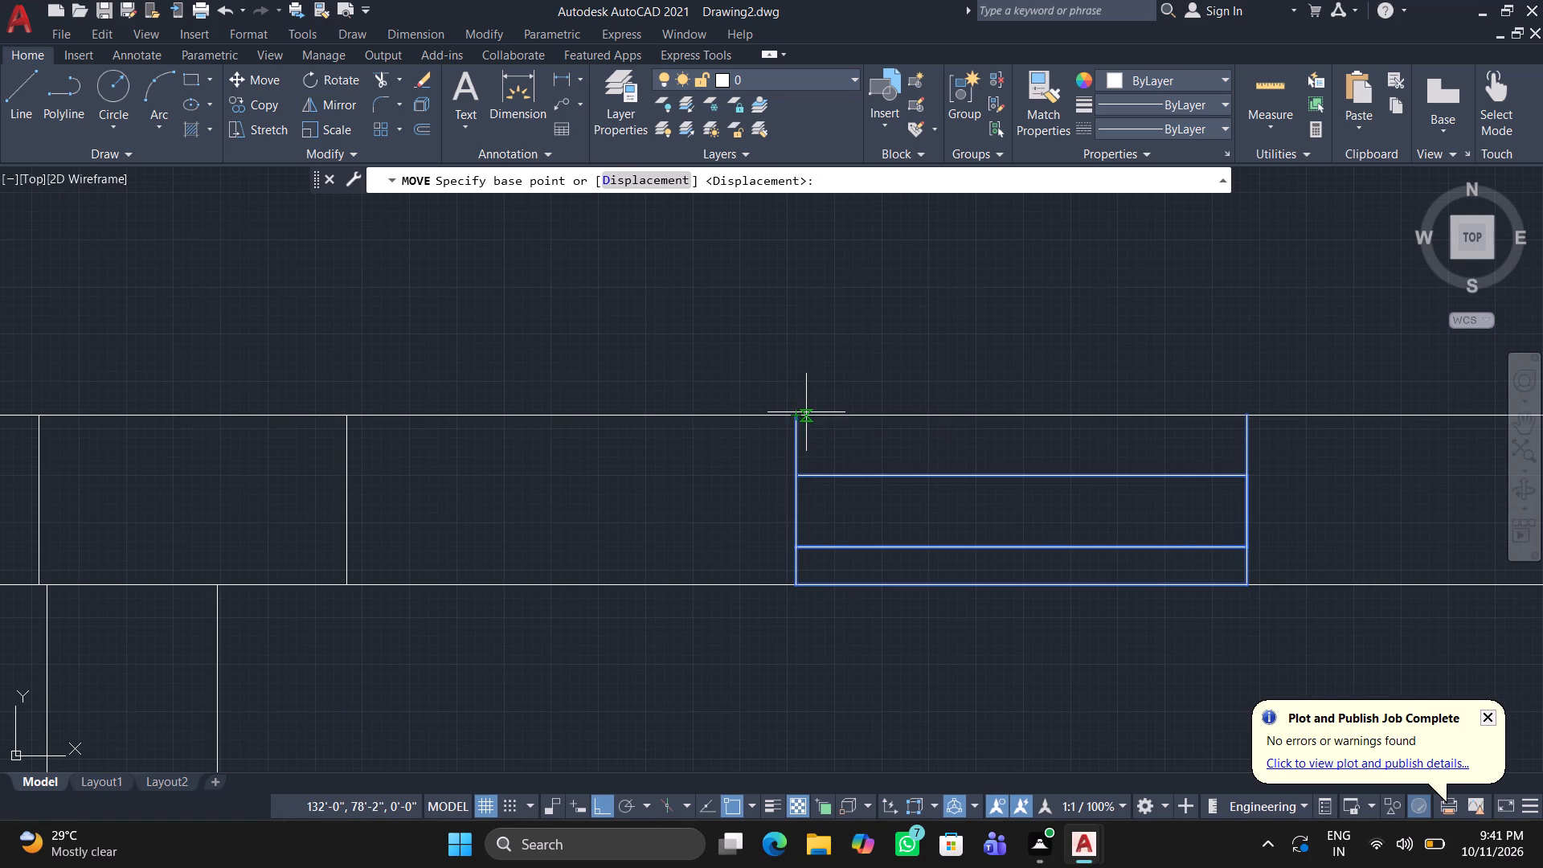
pyautogui.click(796, 414)
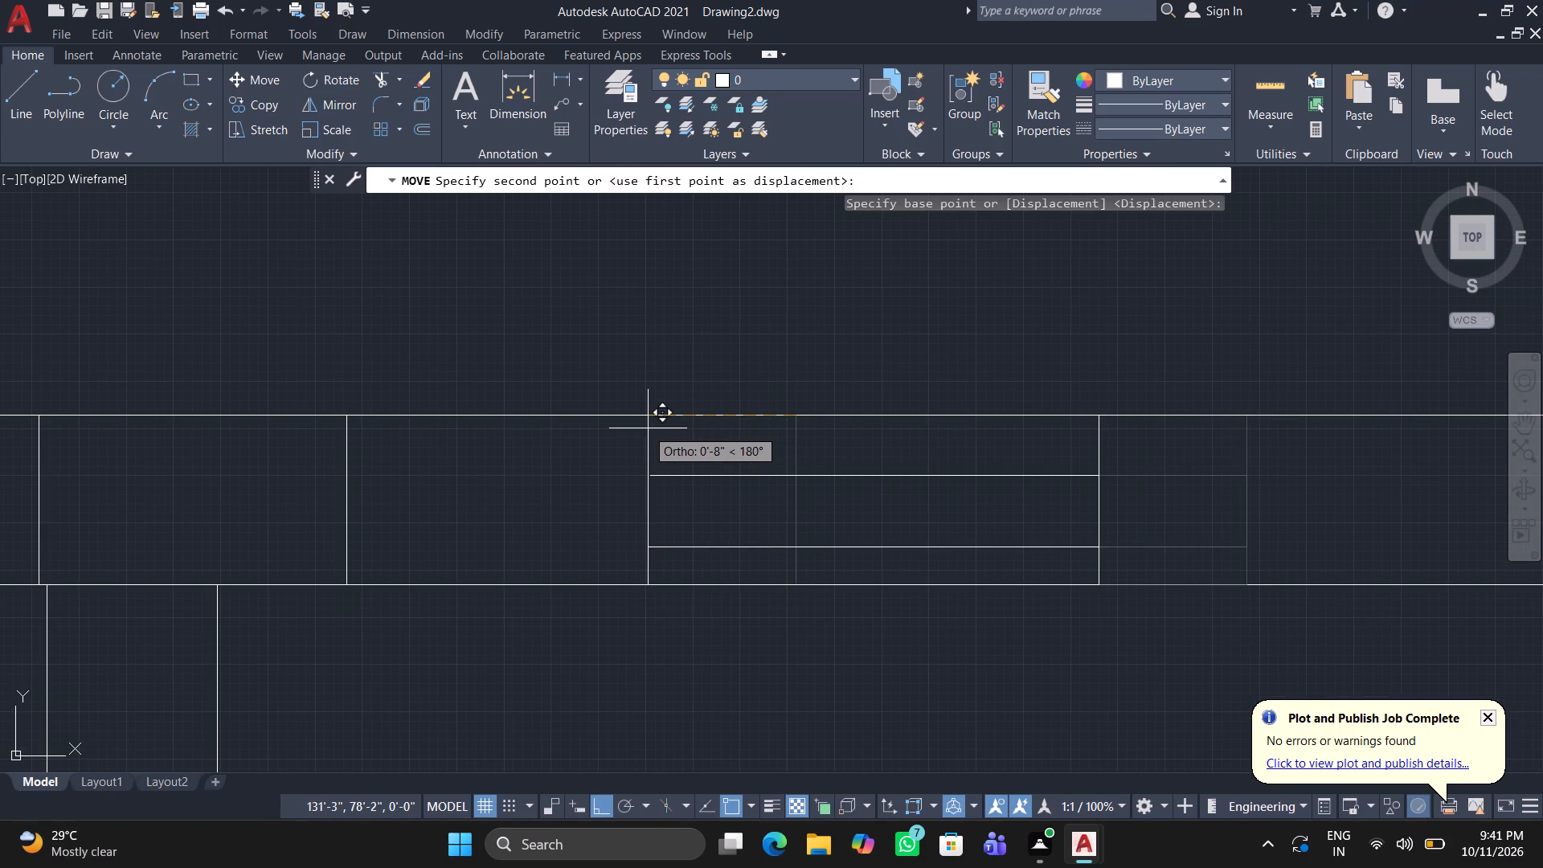
pyautogui.click(659, 428)
pyautogui.press('Escape')
# Copy the window horizontally along the same wall, placing the copy near the small top room's right wall.
pyautogui.moveTo(575, 360); pyautogui.dragTo(579, 371)
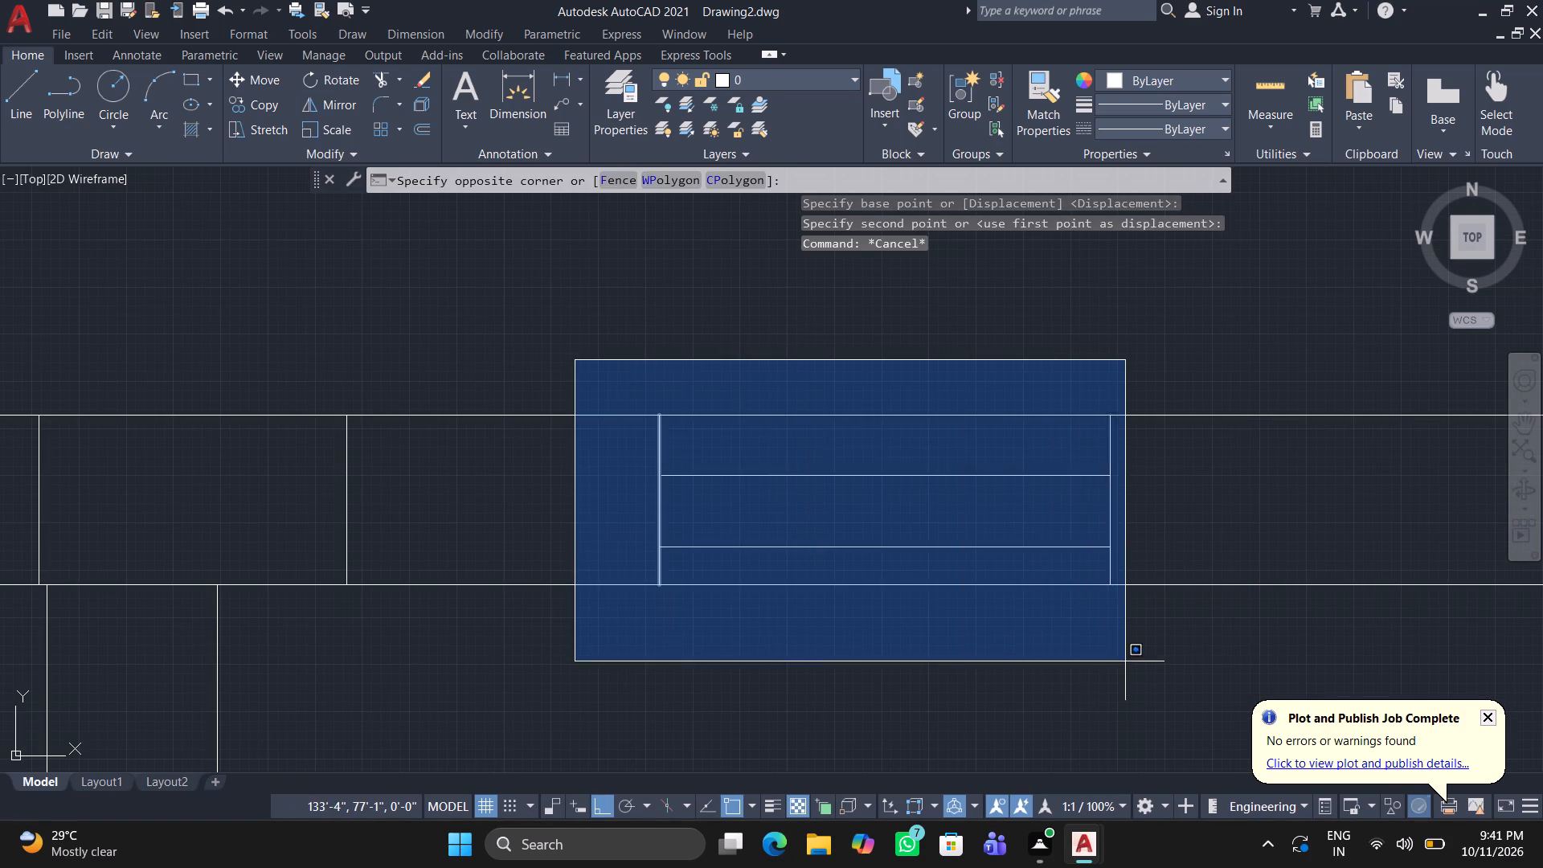
pyautogui.click(1218, 653)
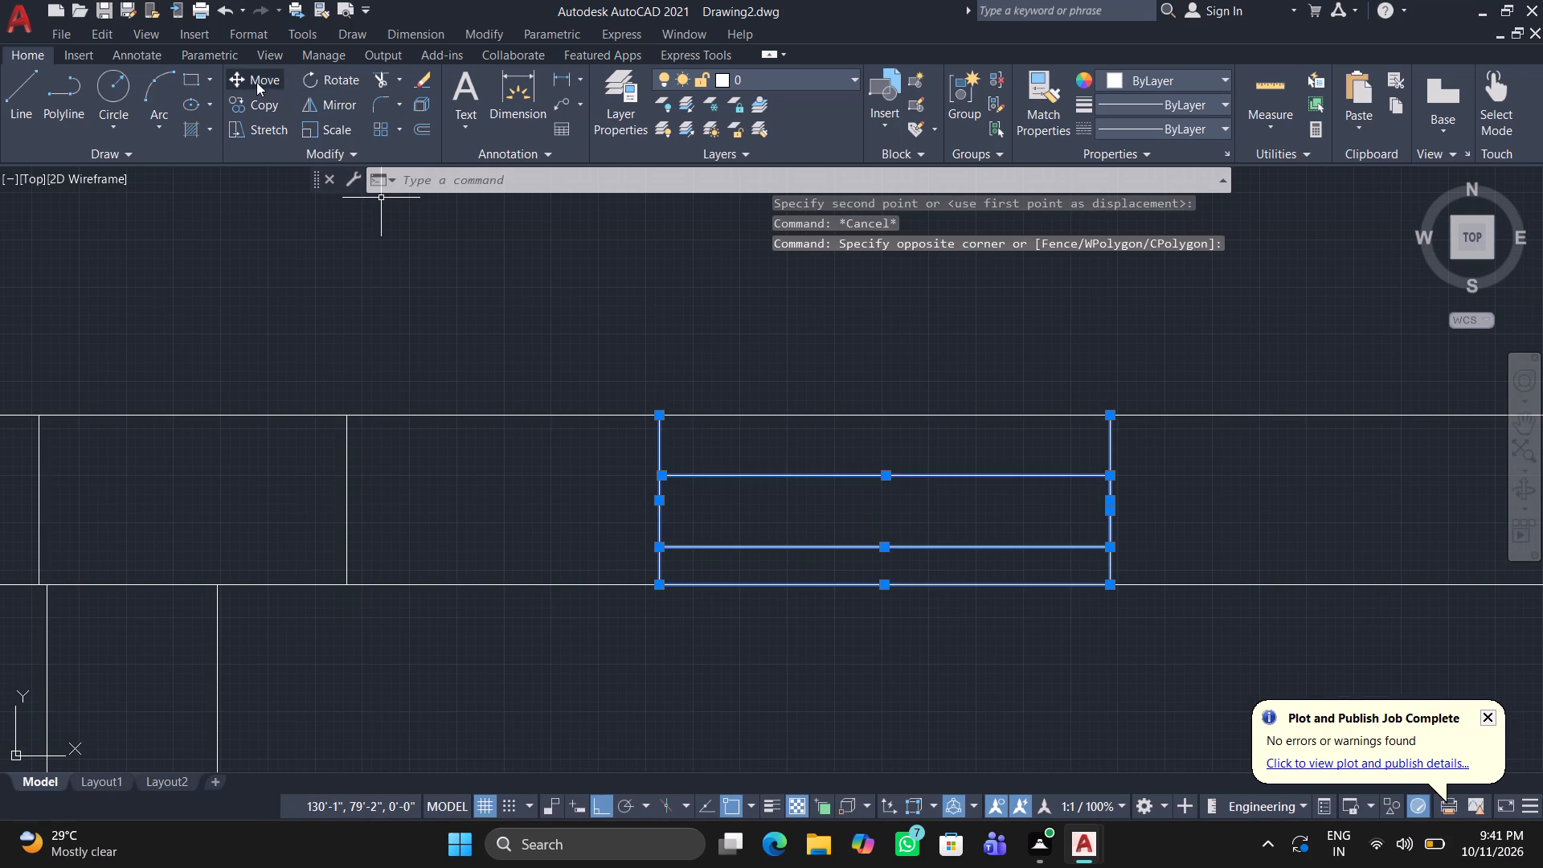
pyautogui.click(244, 100)
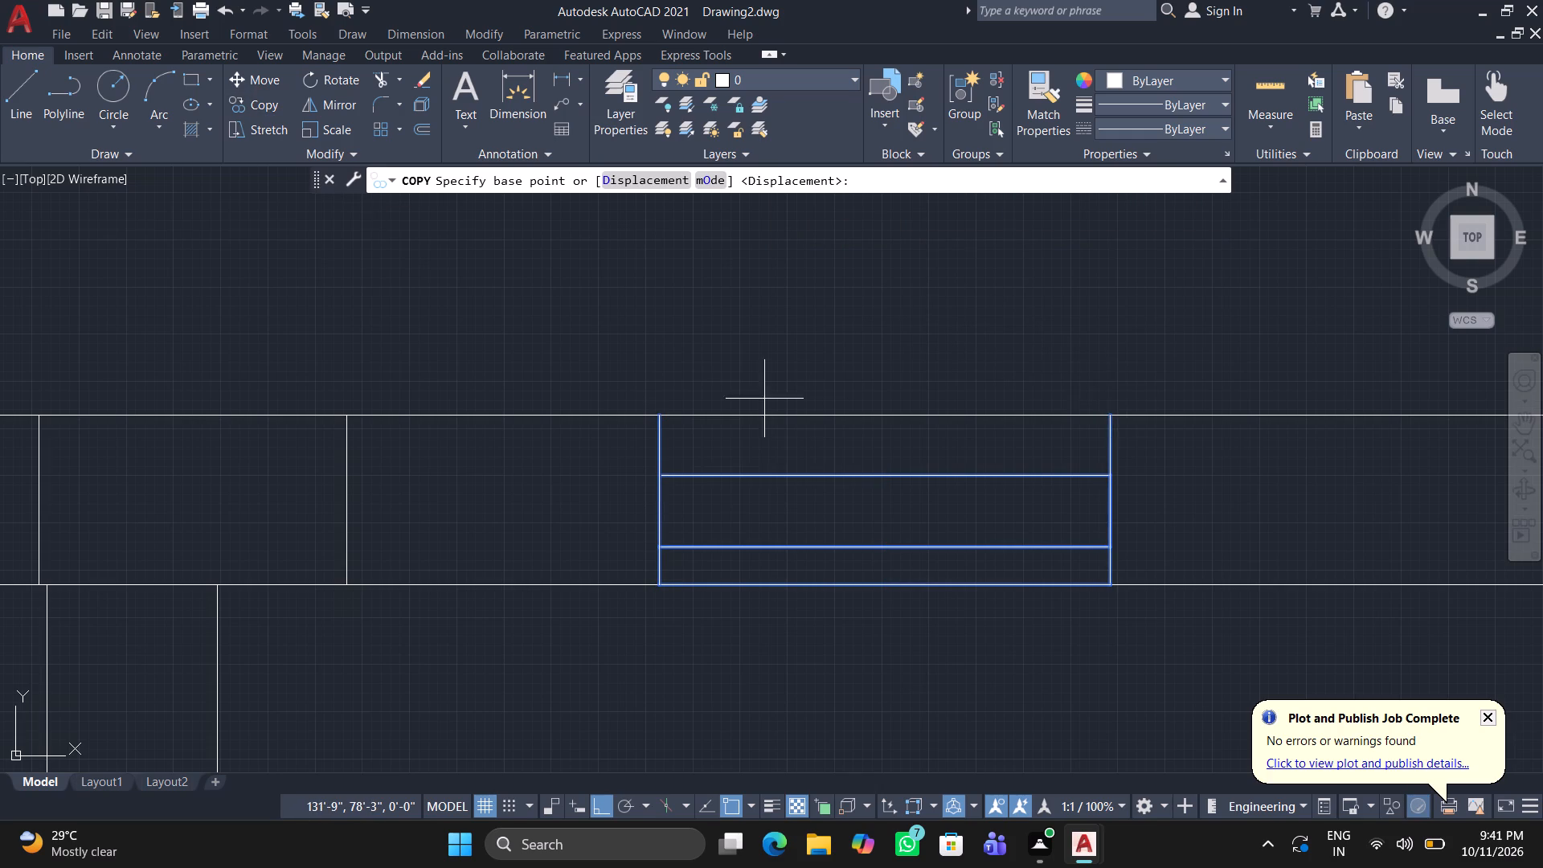
pyautogui.click(660, 416)
pyautogui.scroll(-2, 978, 410)
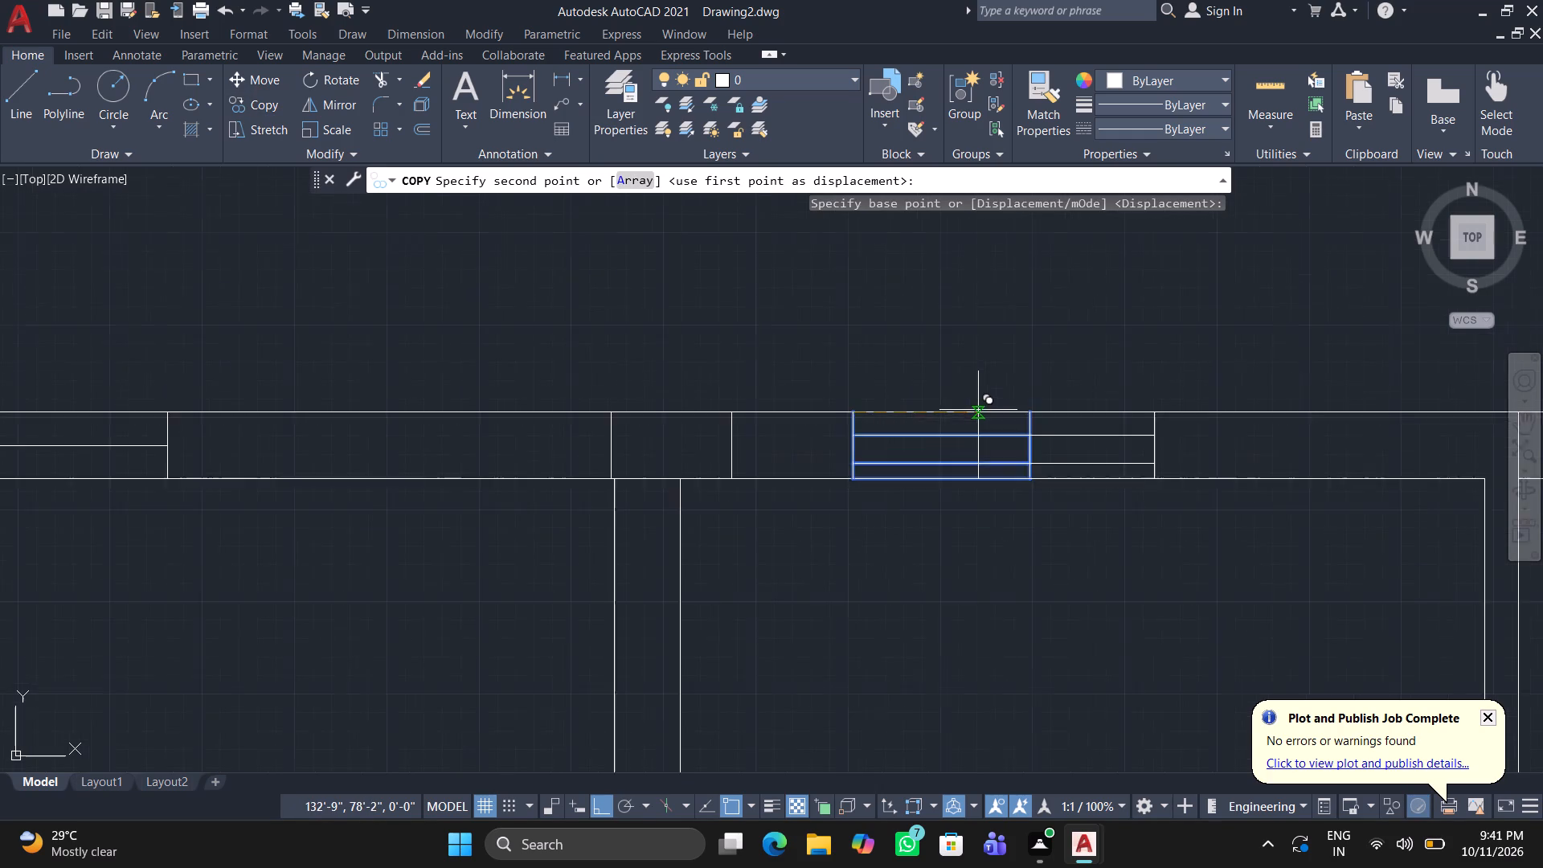
pyautogui.moveTo(974, 410); pyautogui.dragTo(448, 473, button='middle')
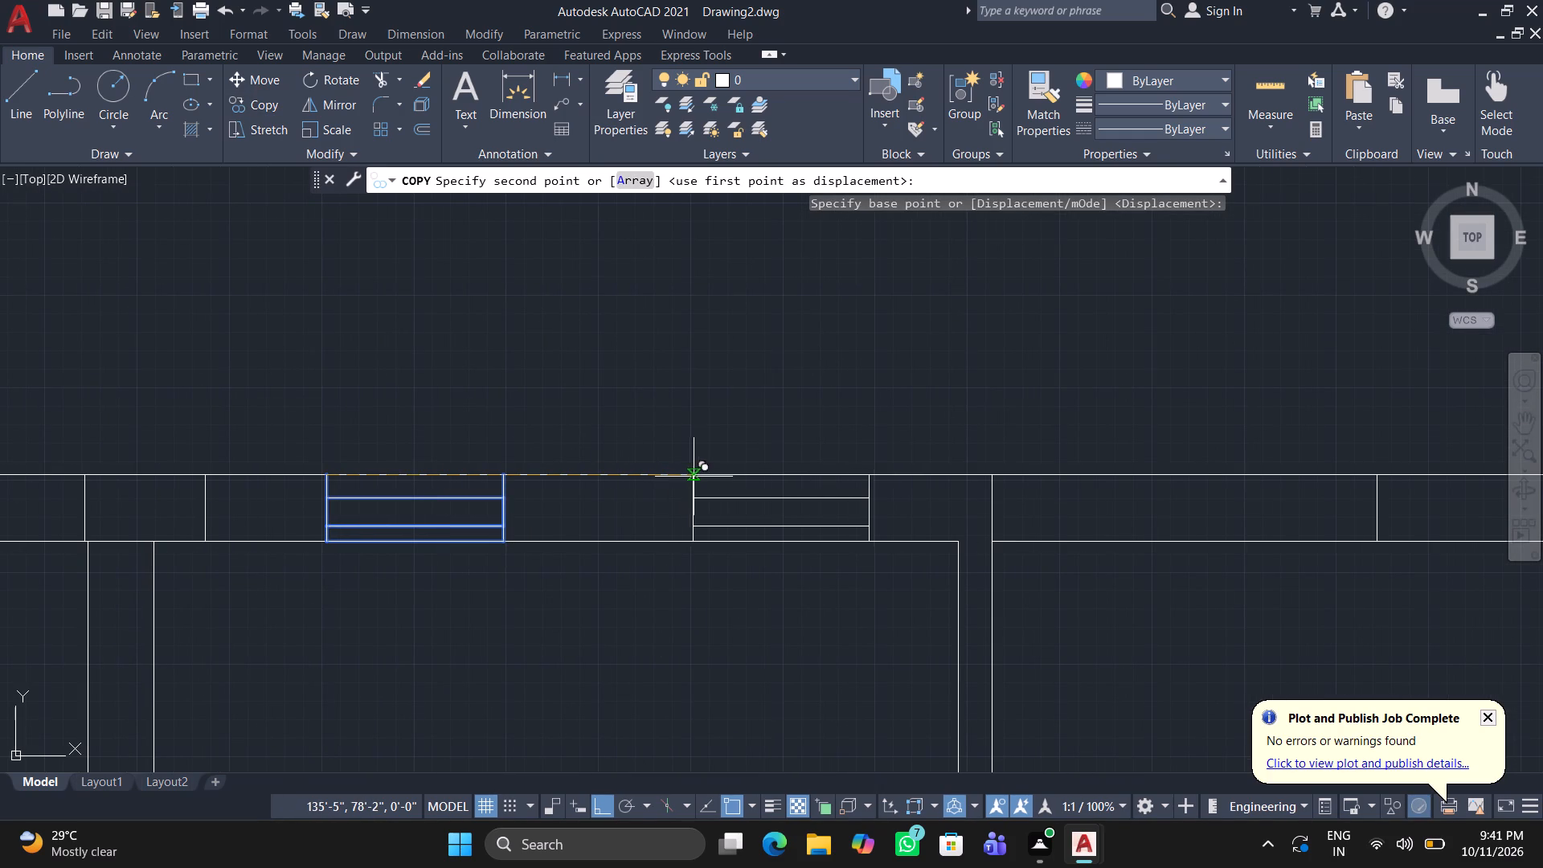
pyautogui.click(713, 473)
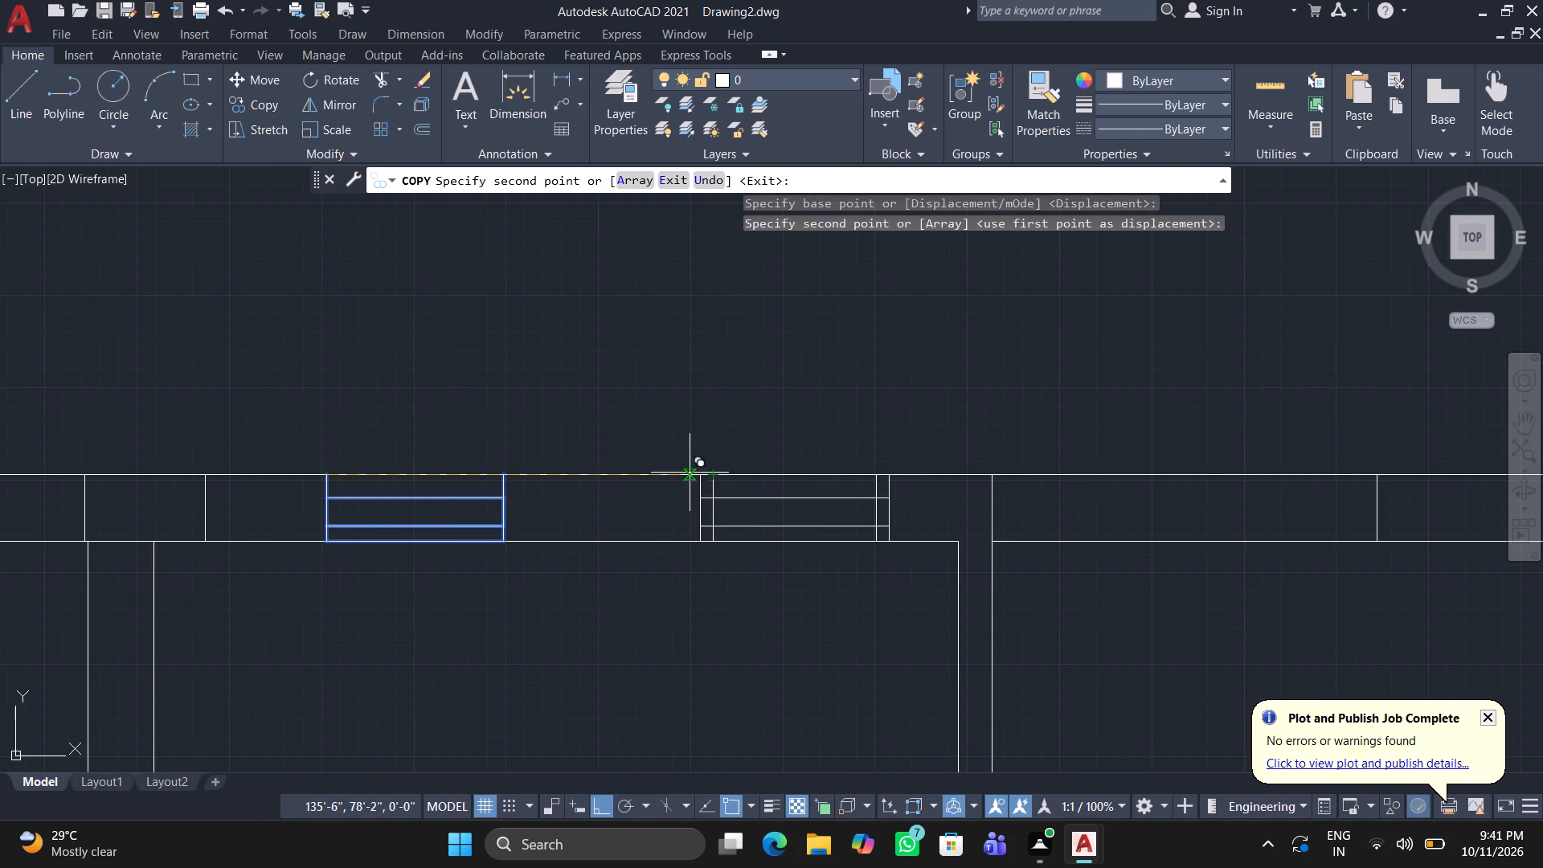
pyautogui.press('Escape')
# Open the Layer Properties Manager for the drawing.
pyautogui.scroll(-2, 307, 461)
pyautogui.moveTo(378, 579); pyautogui.dragTo(378, 460, button='middle')
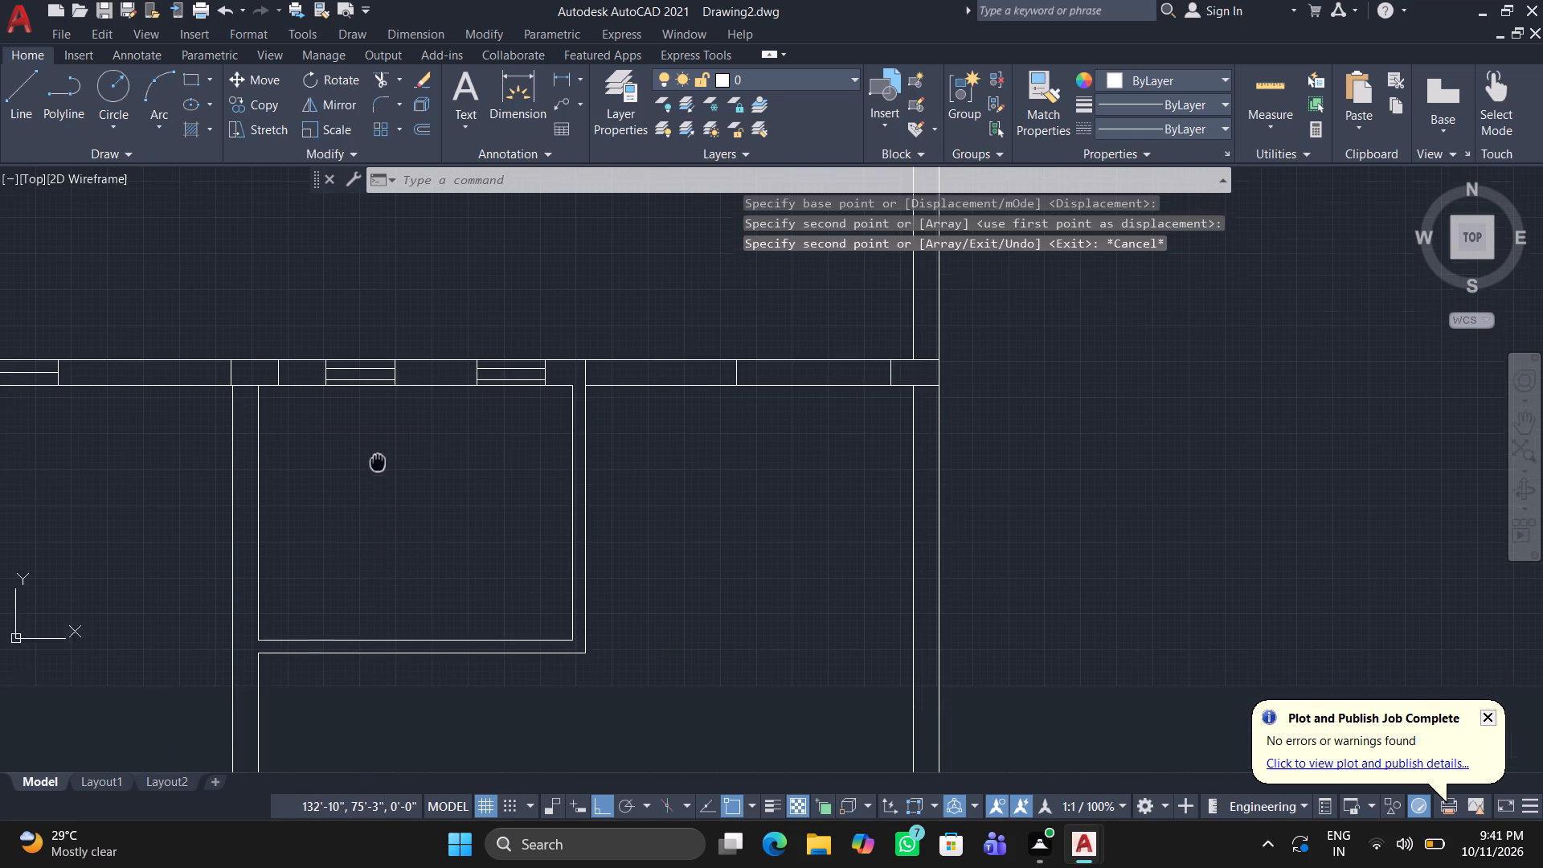
pyautogui.moveTo(378, 460); pyautogui.dragTo(378, 457, button='middle')
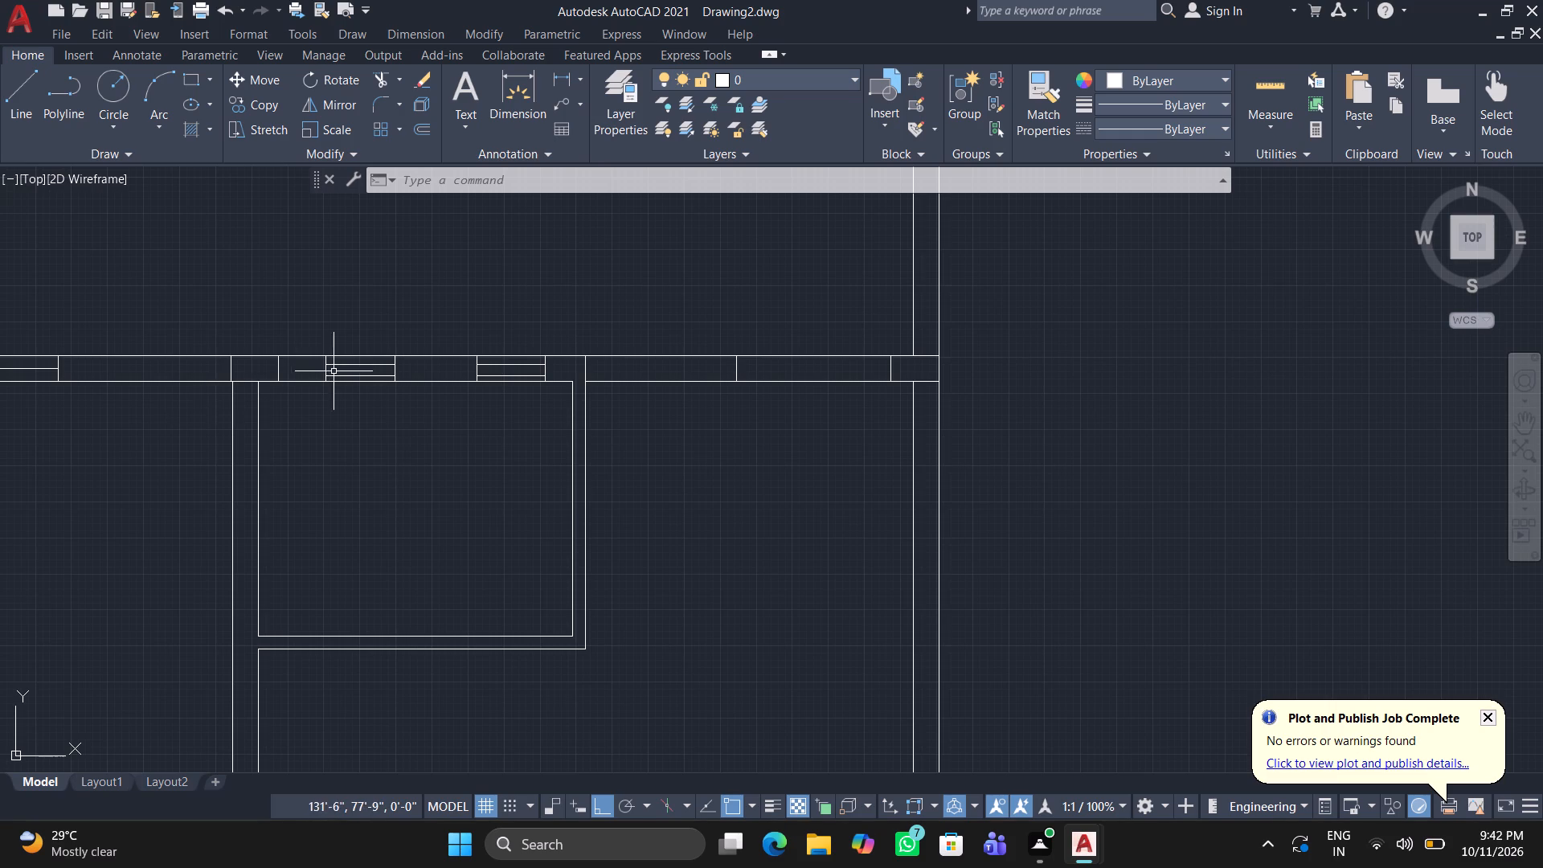
pyautogui.scroll(-3, 381, 493)
pyautogui.moveTo(364, 600); pyautogui.dragTo(609, 371, button='middle')
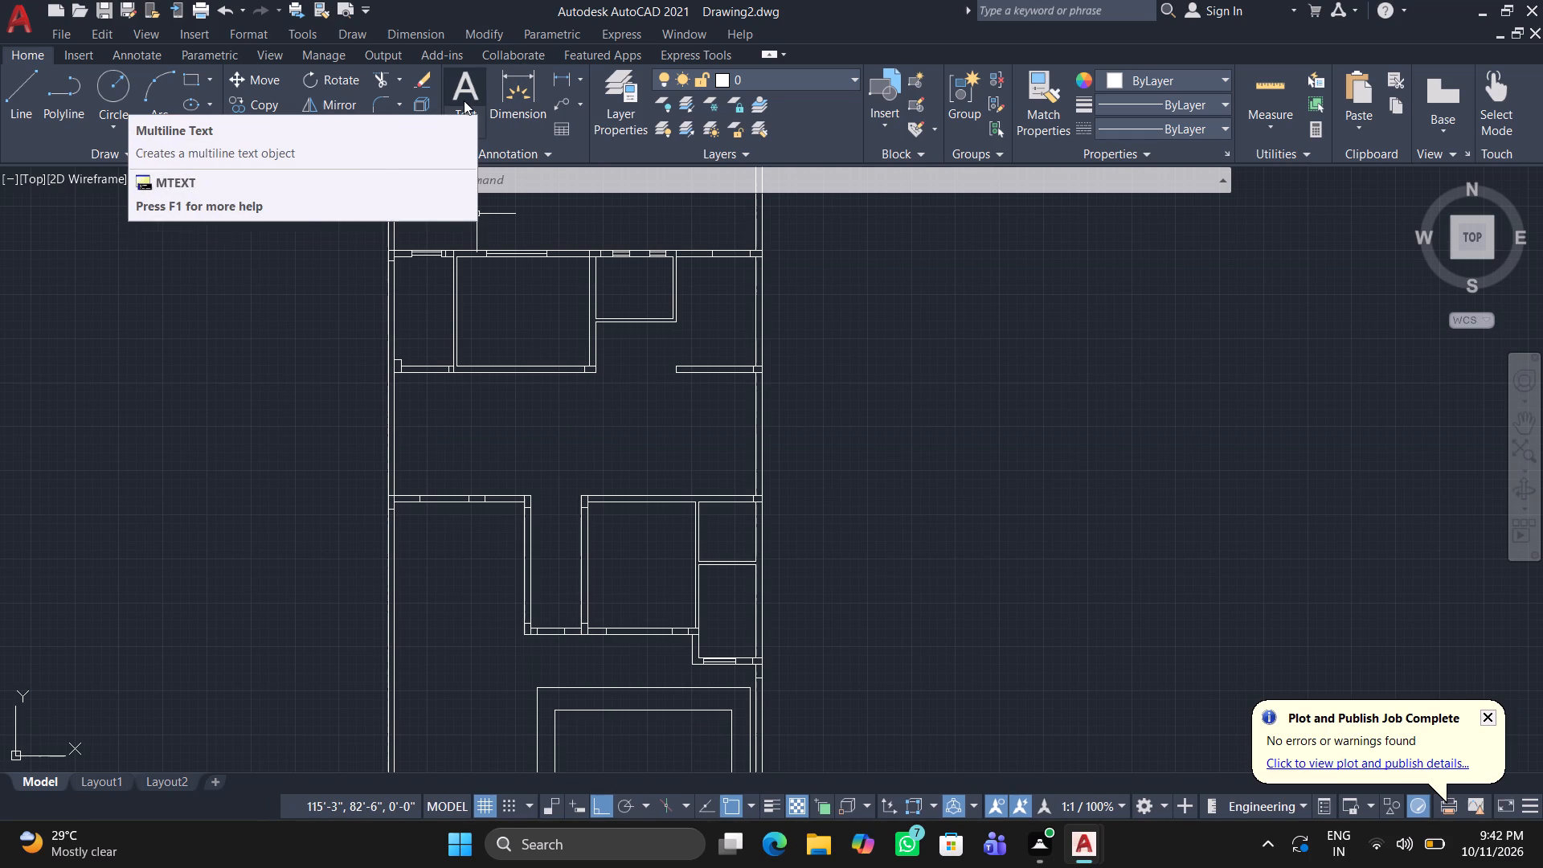
pyautogui.click(632, 79)
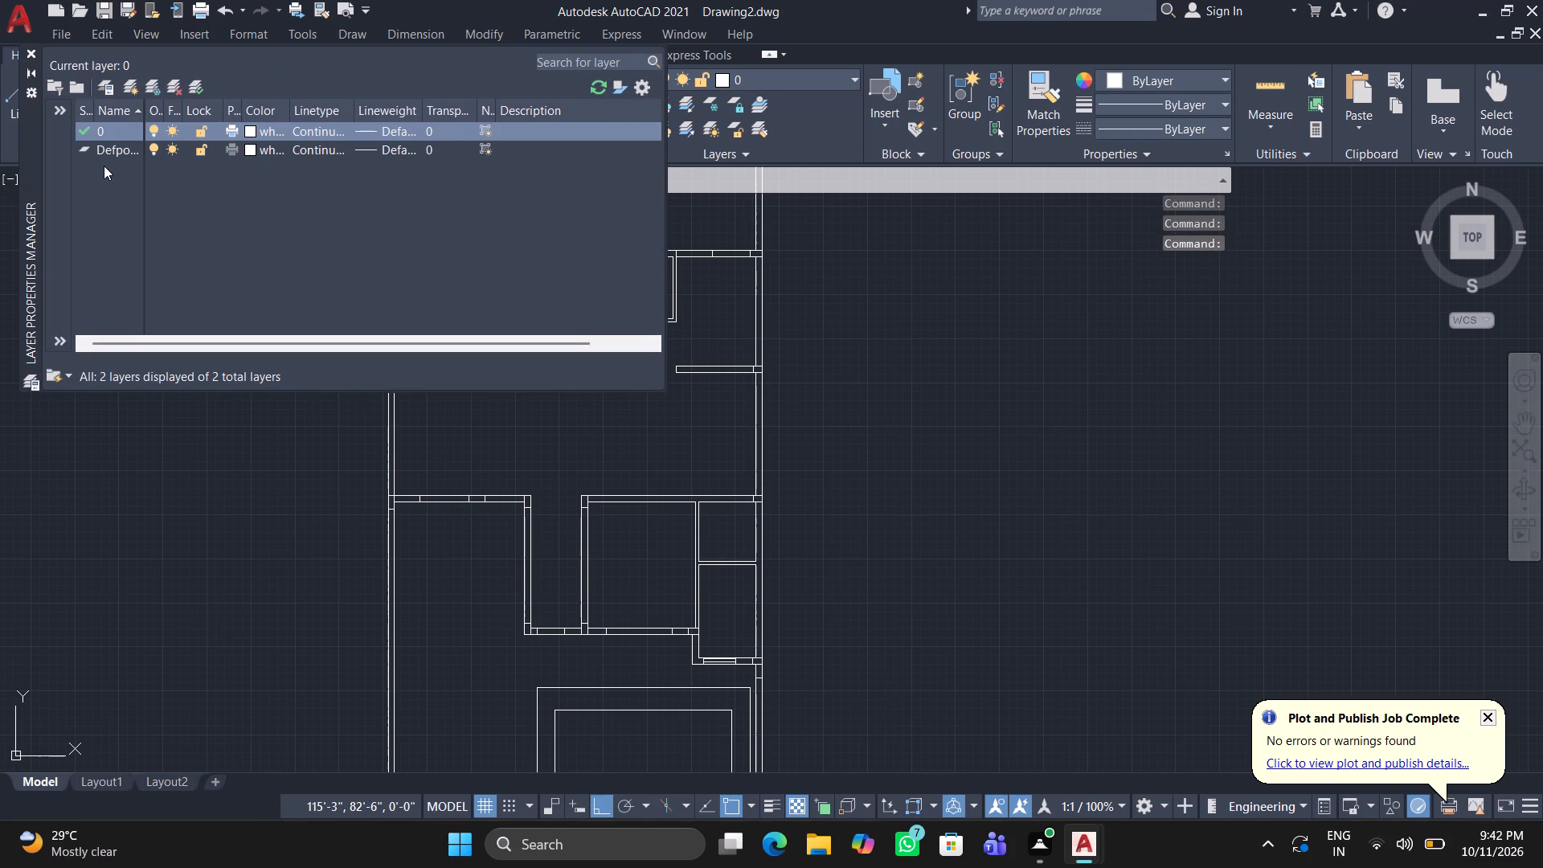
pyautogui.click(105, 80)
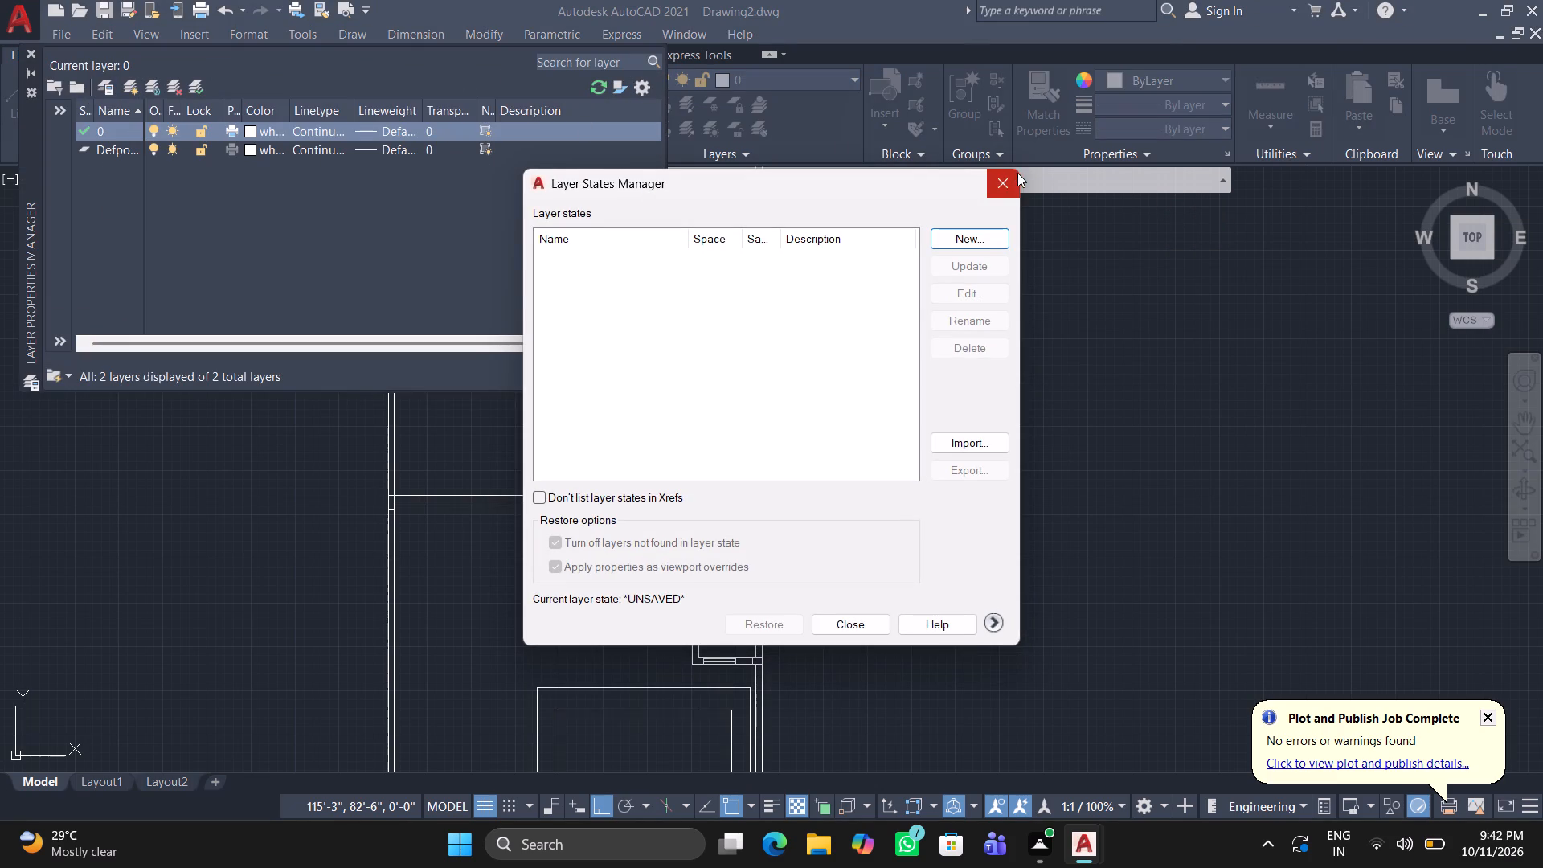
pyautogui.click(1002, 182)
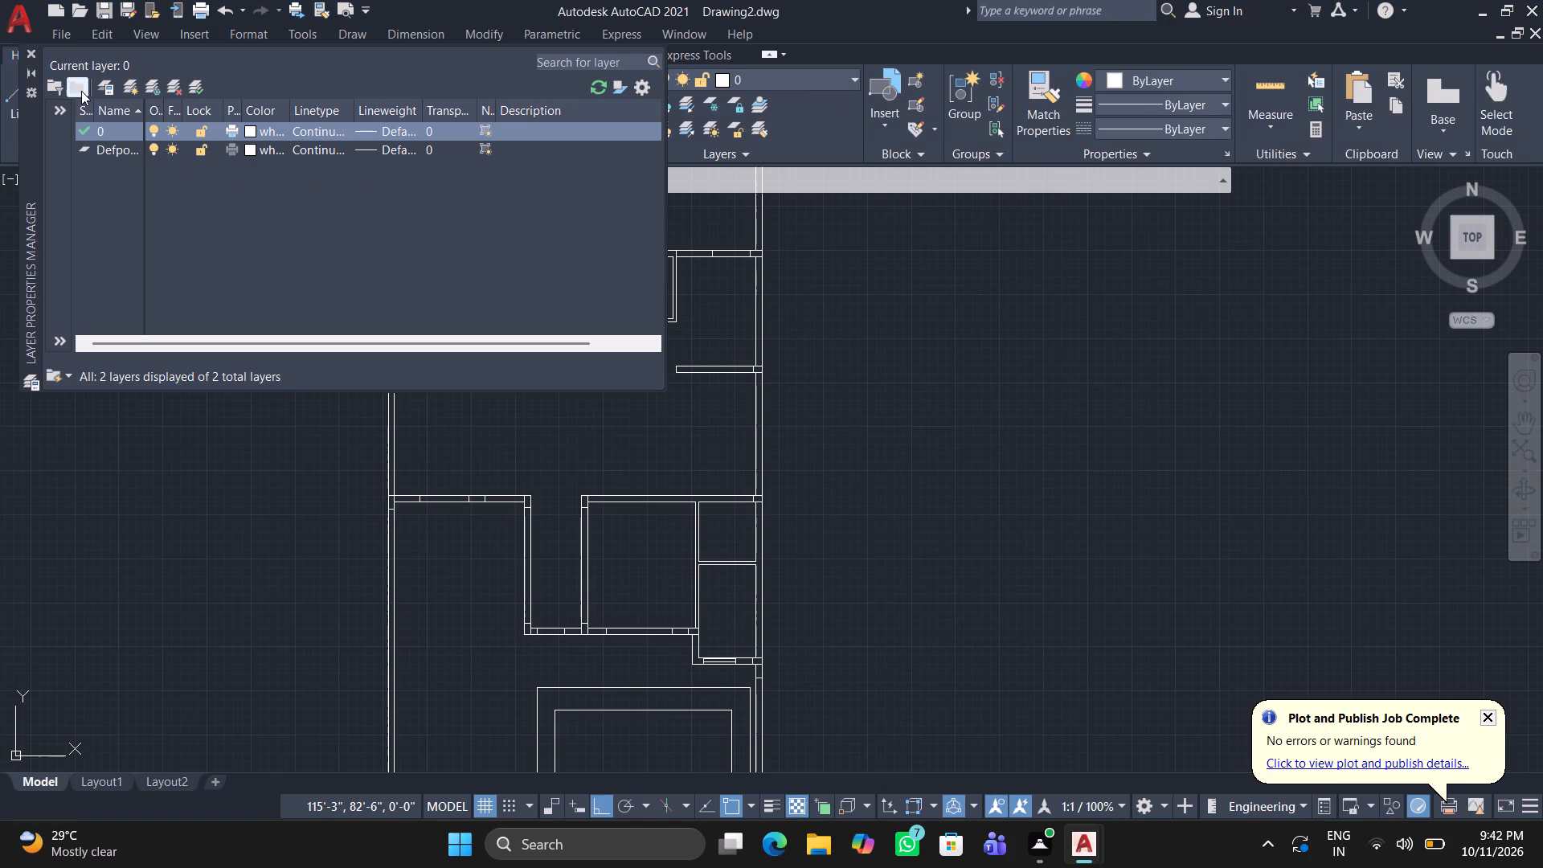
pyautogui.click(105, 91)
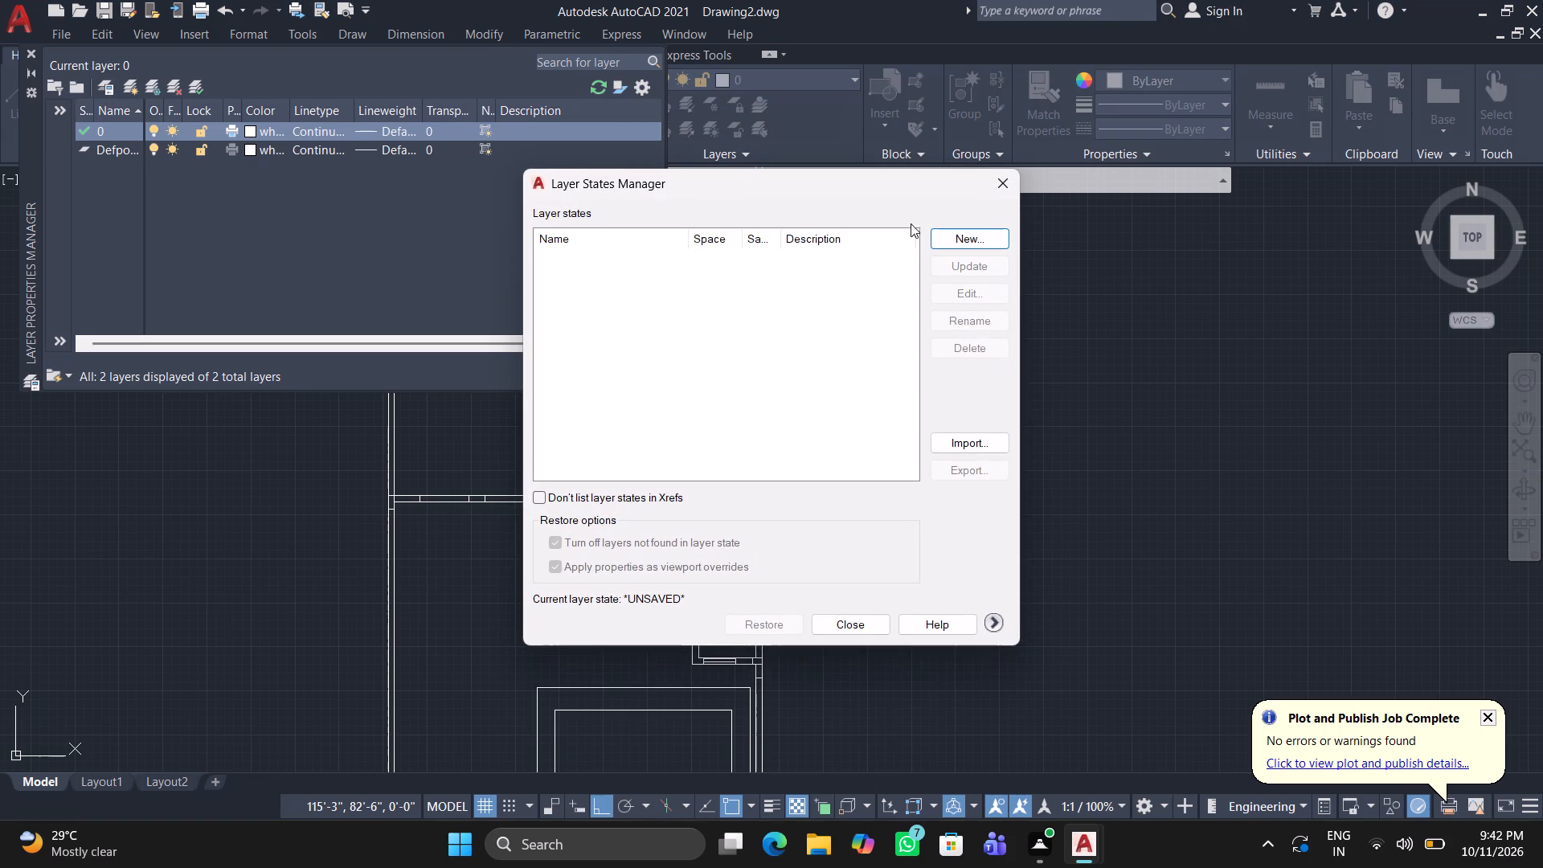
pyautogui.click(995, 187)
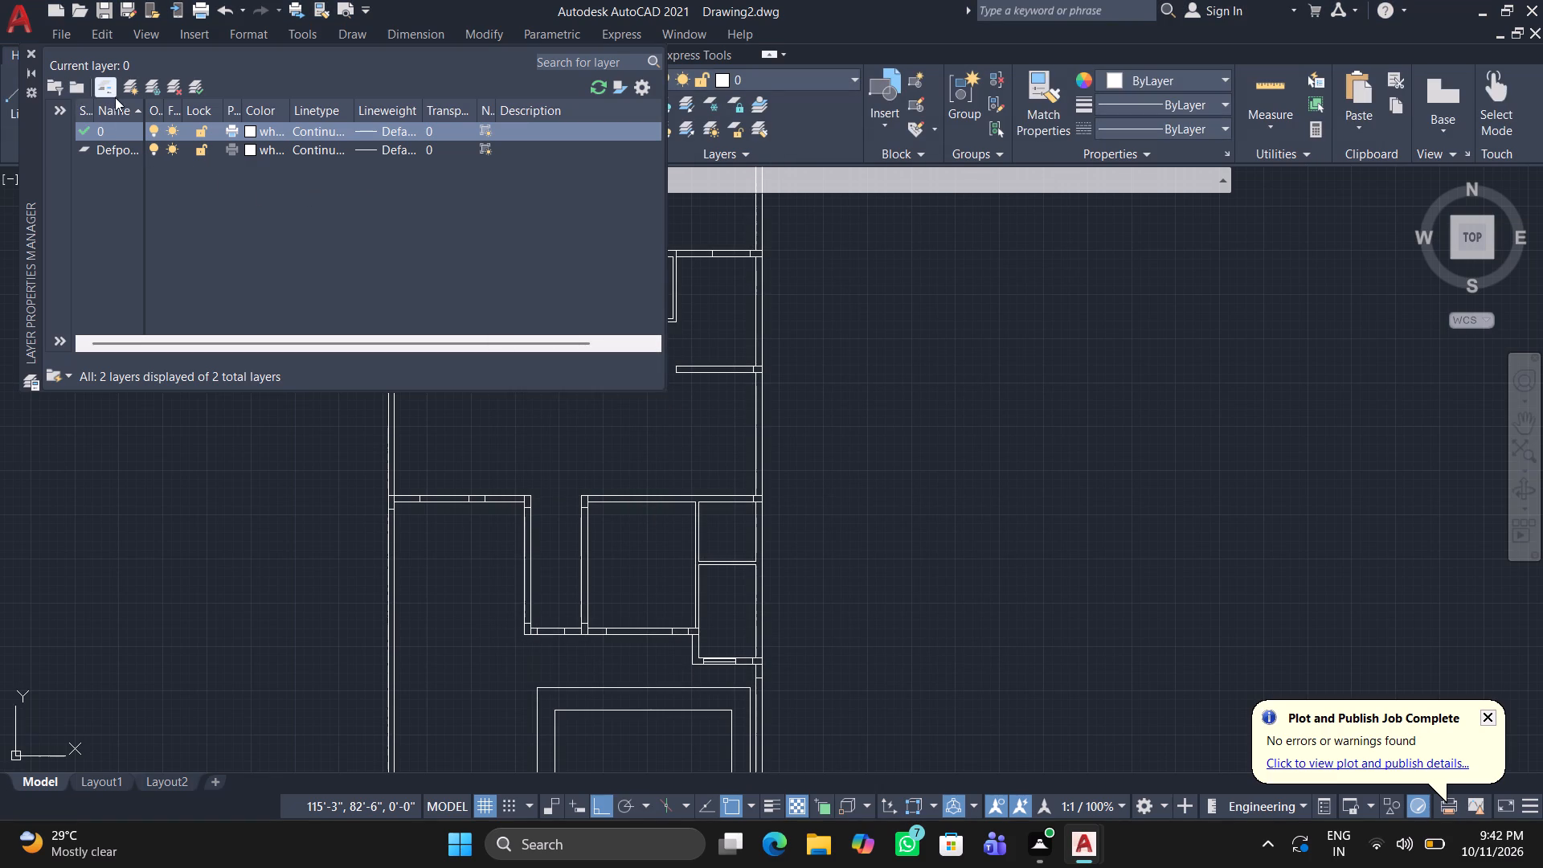
# Create a new layer named DOORS with index color 24 and close the layer manager.
pyautogui.click(127, 88)
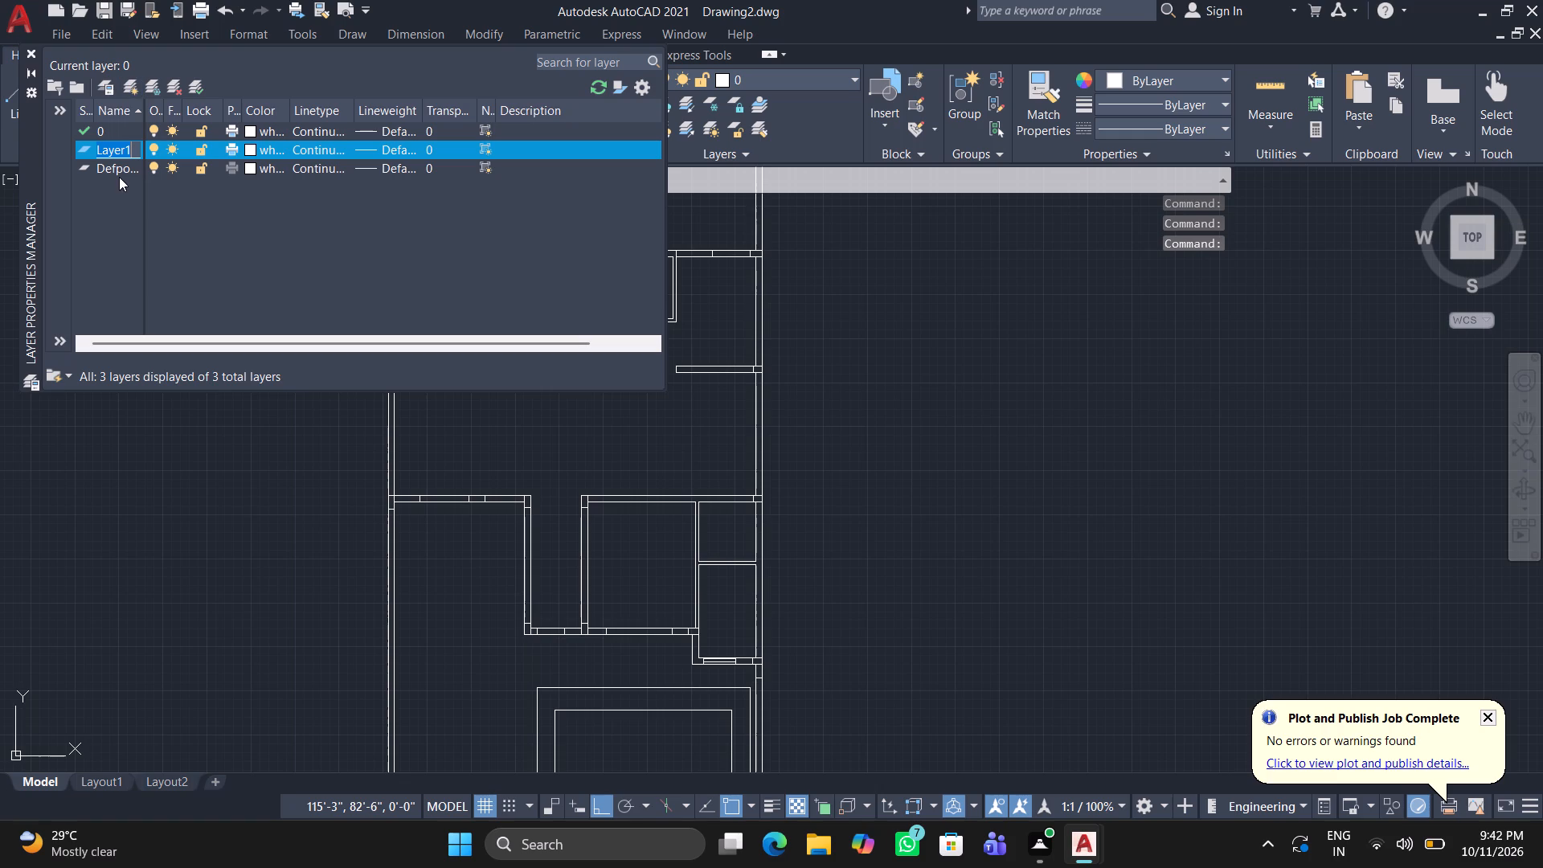
pyautogui.press('BackSpace')
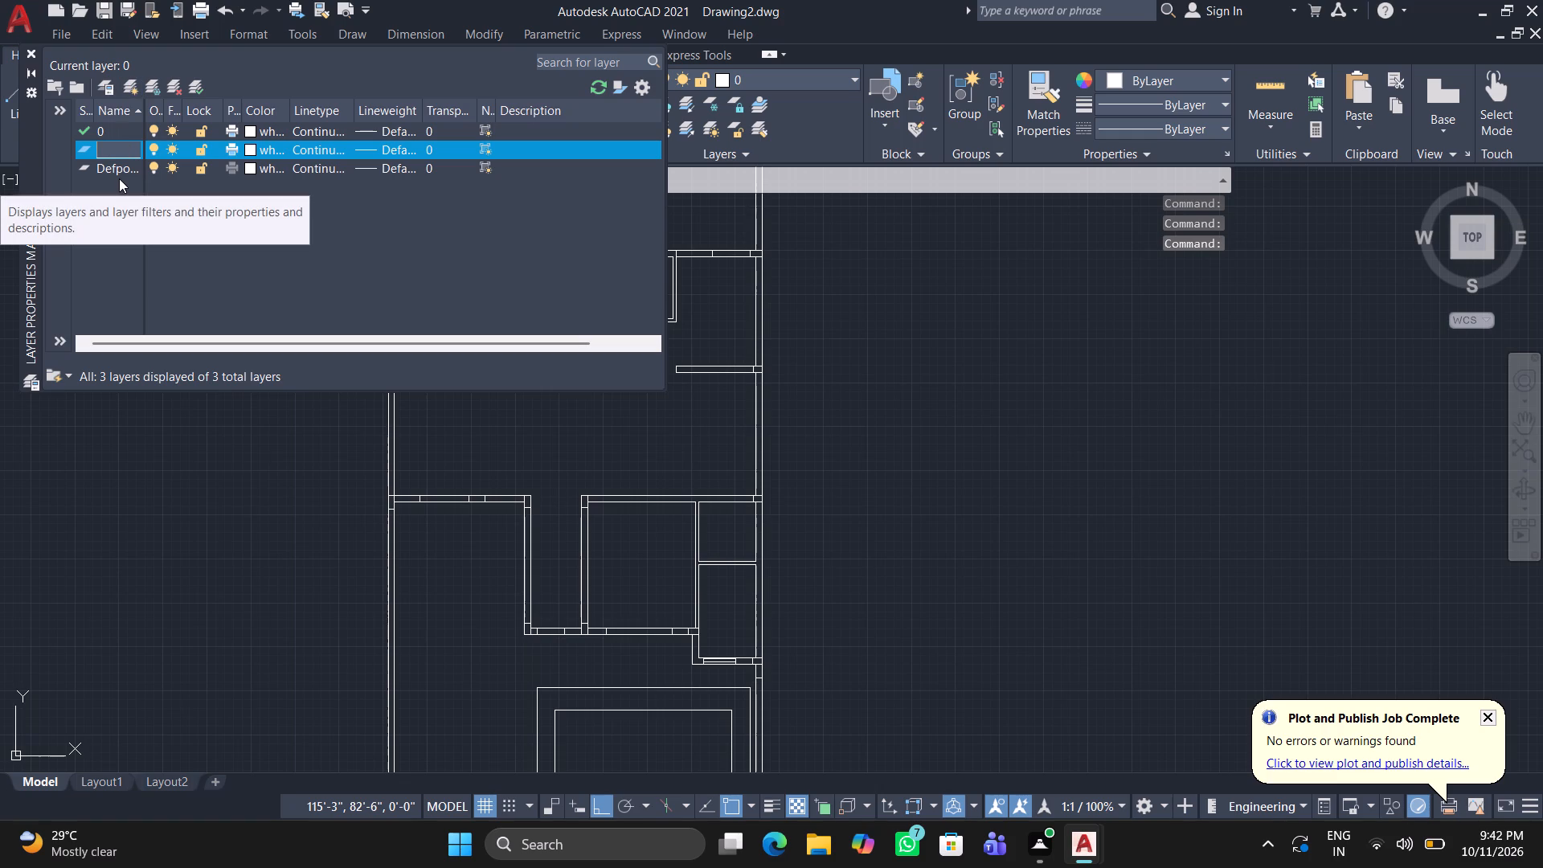
pyautogui.write('DOO')
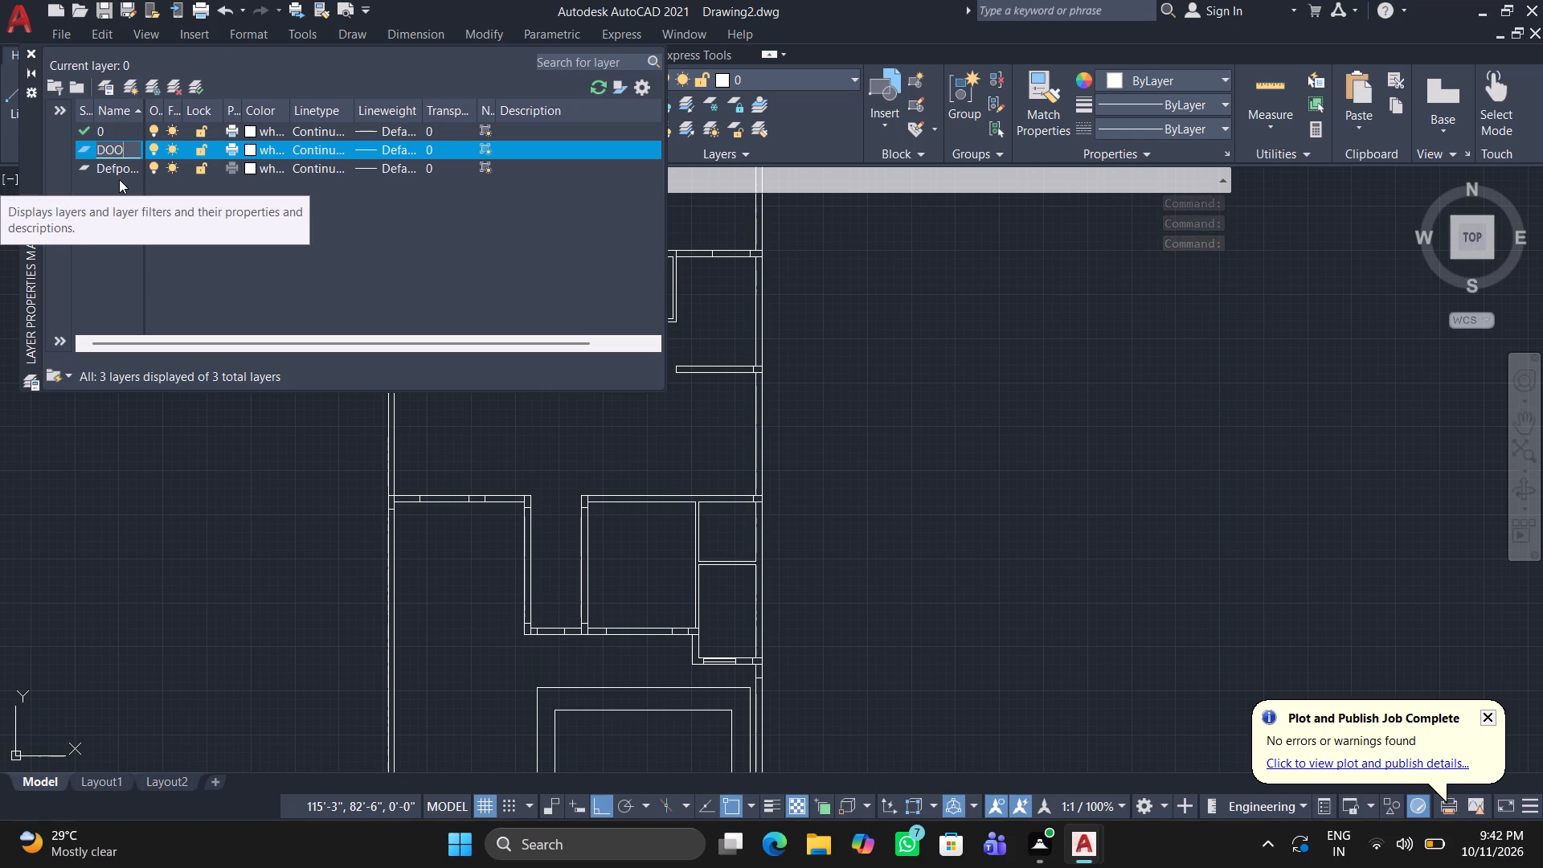
pyautogui.write('RS')
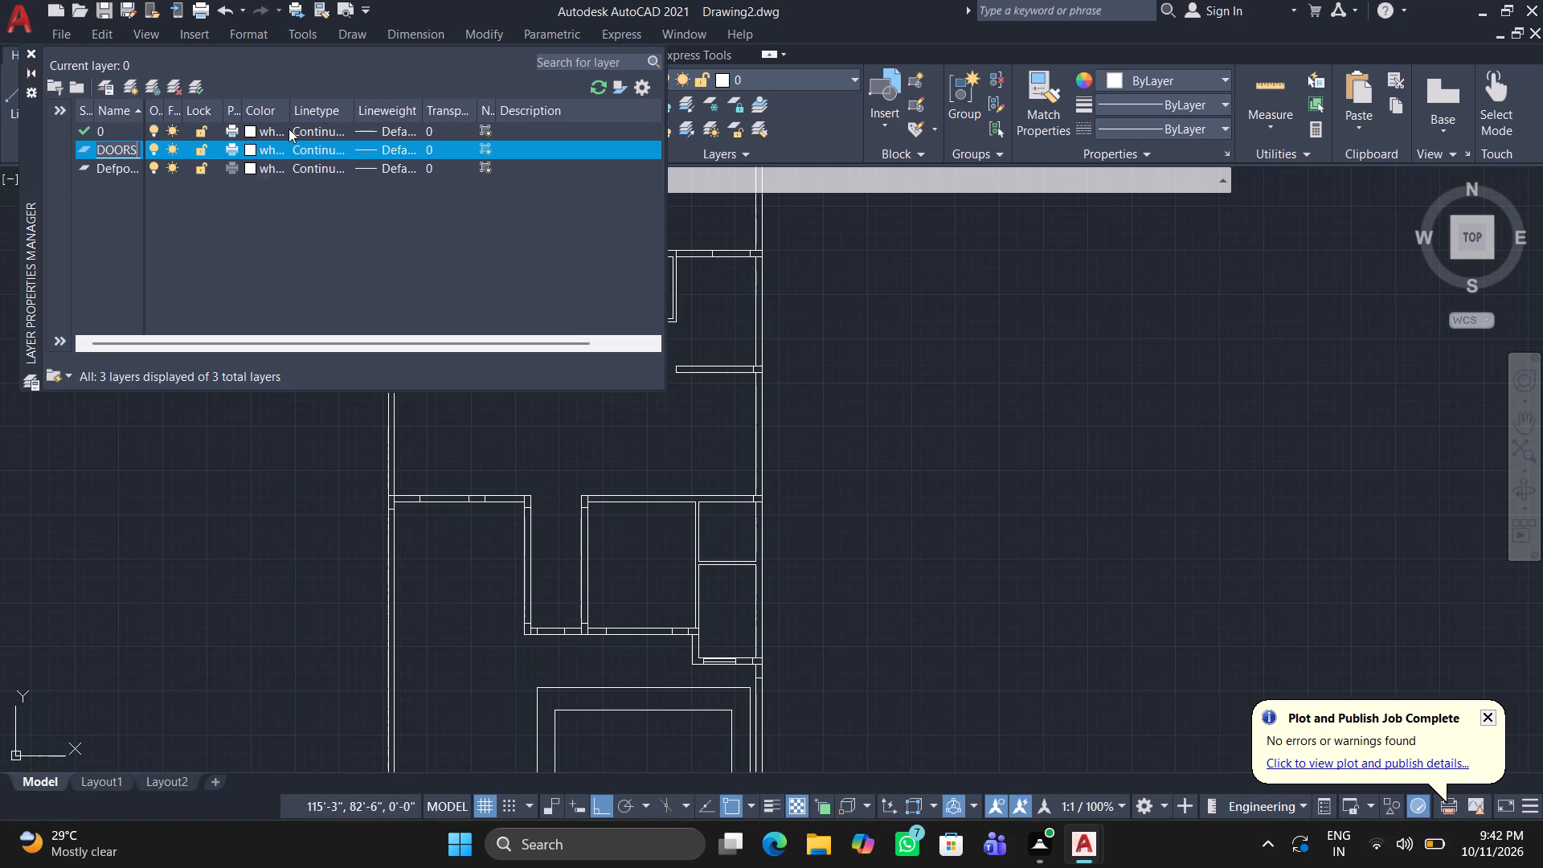
pyautogui.click(245, 145)
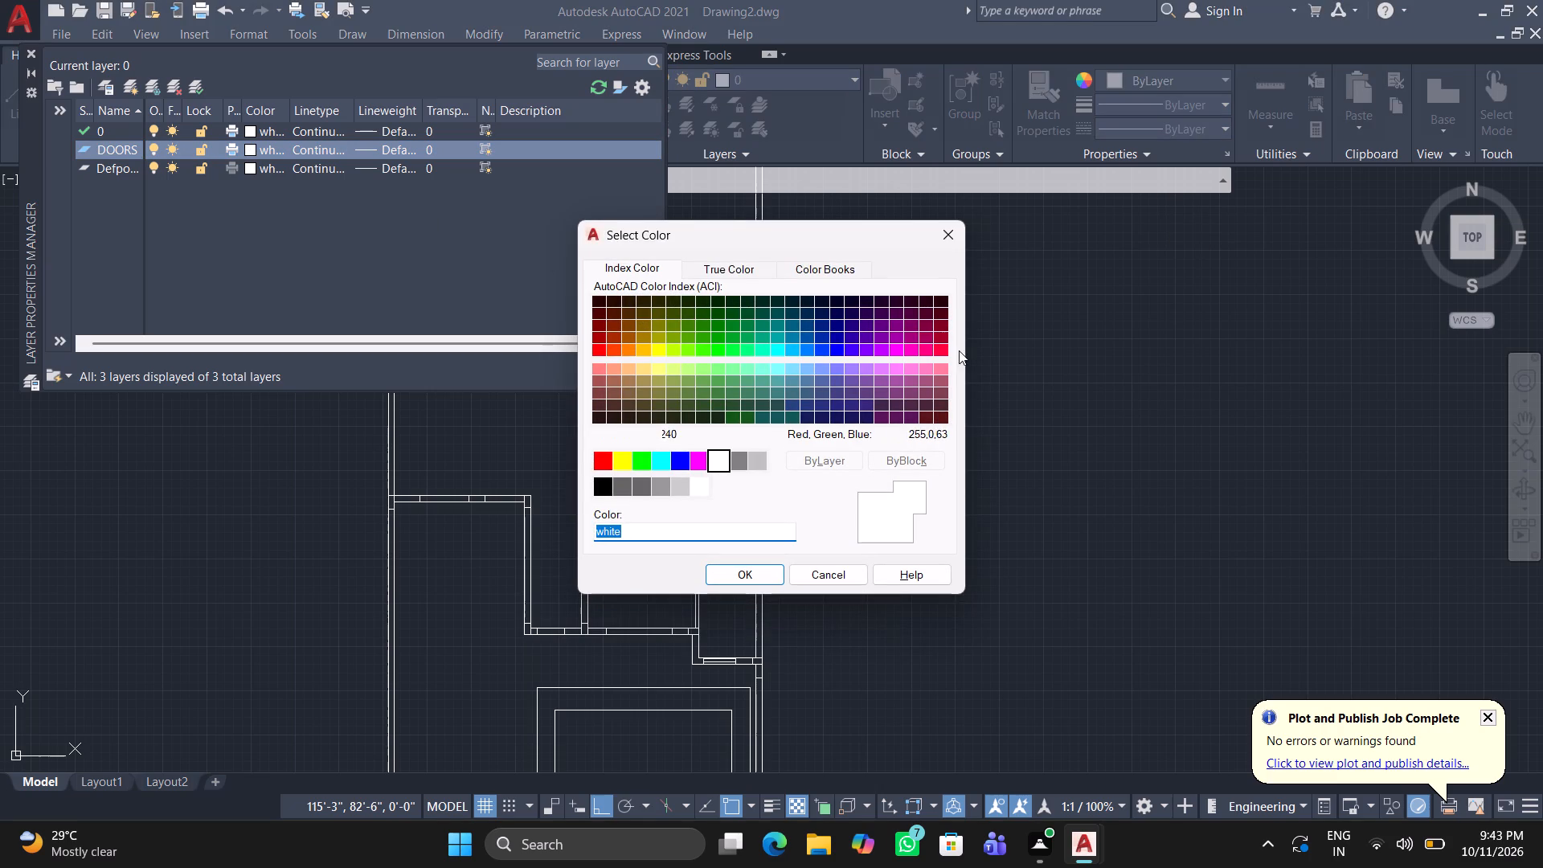
pyautogui.click(612, 323)
pyautogui.click(742, 567)
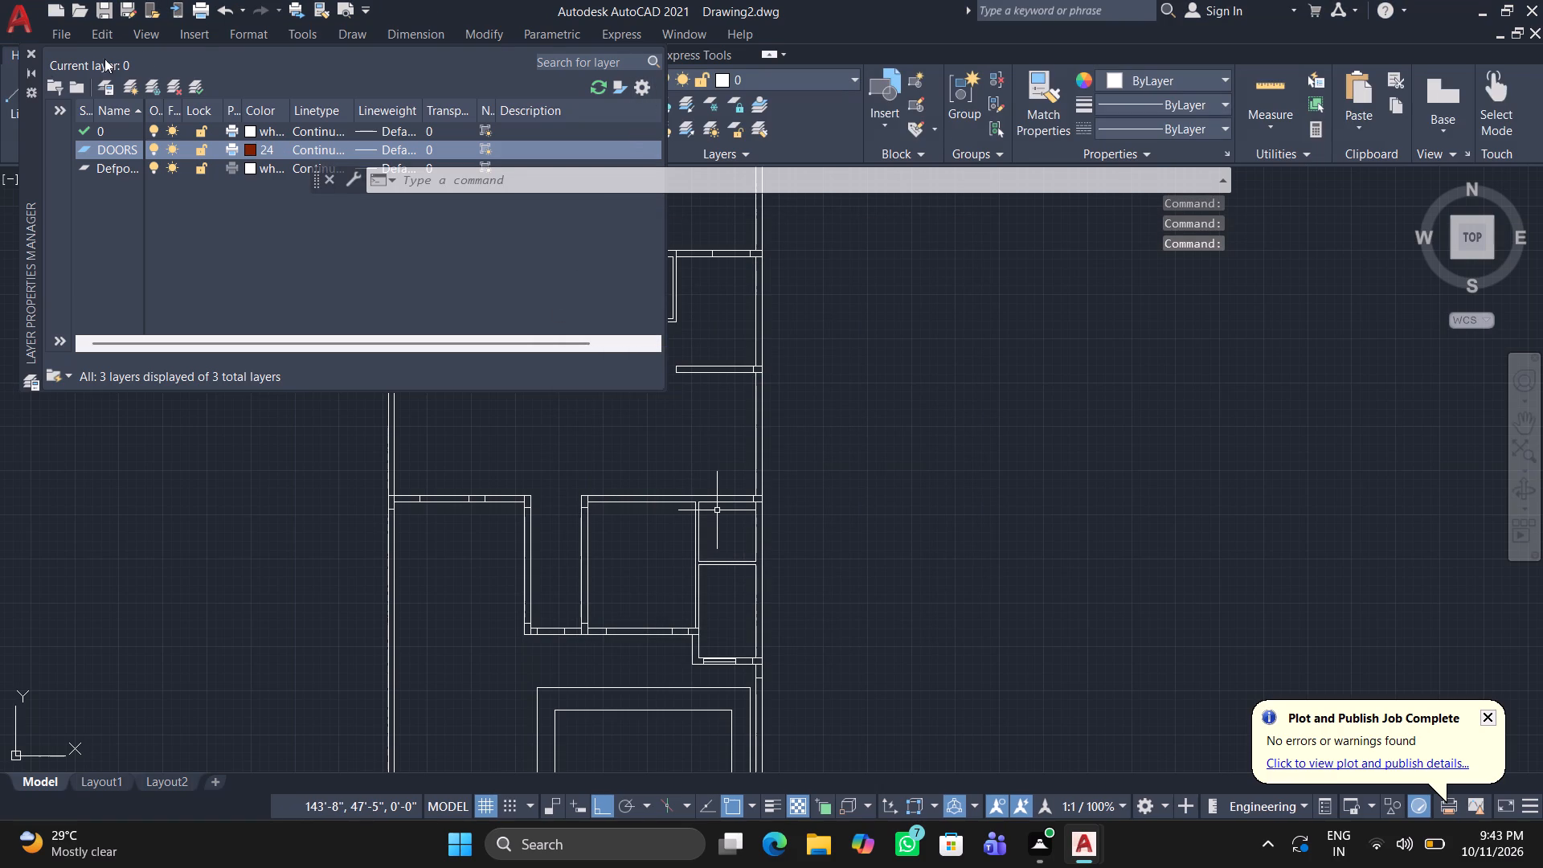
pyautogui.click(25, 49)
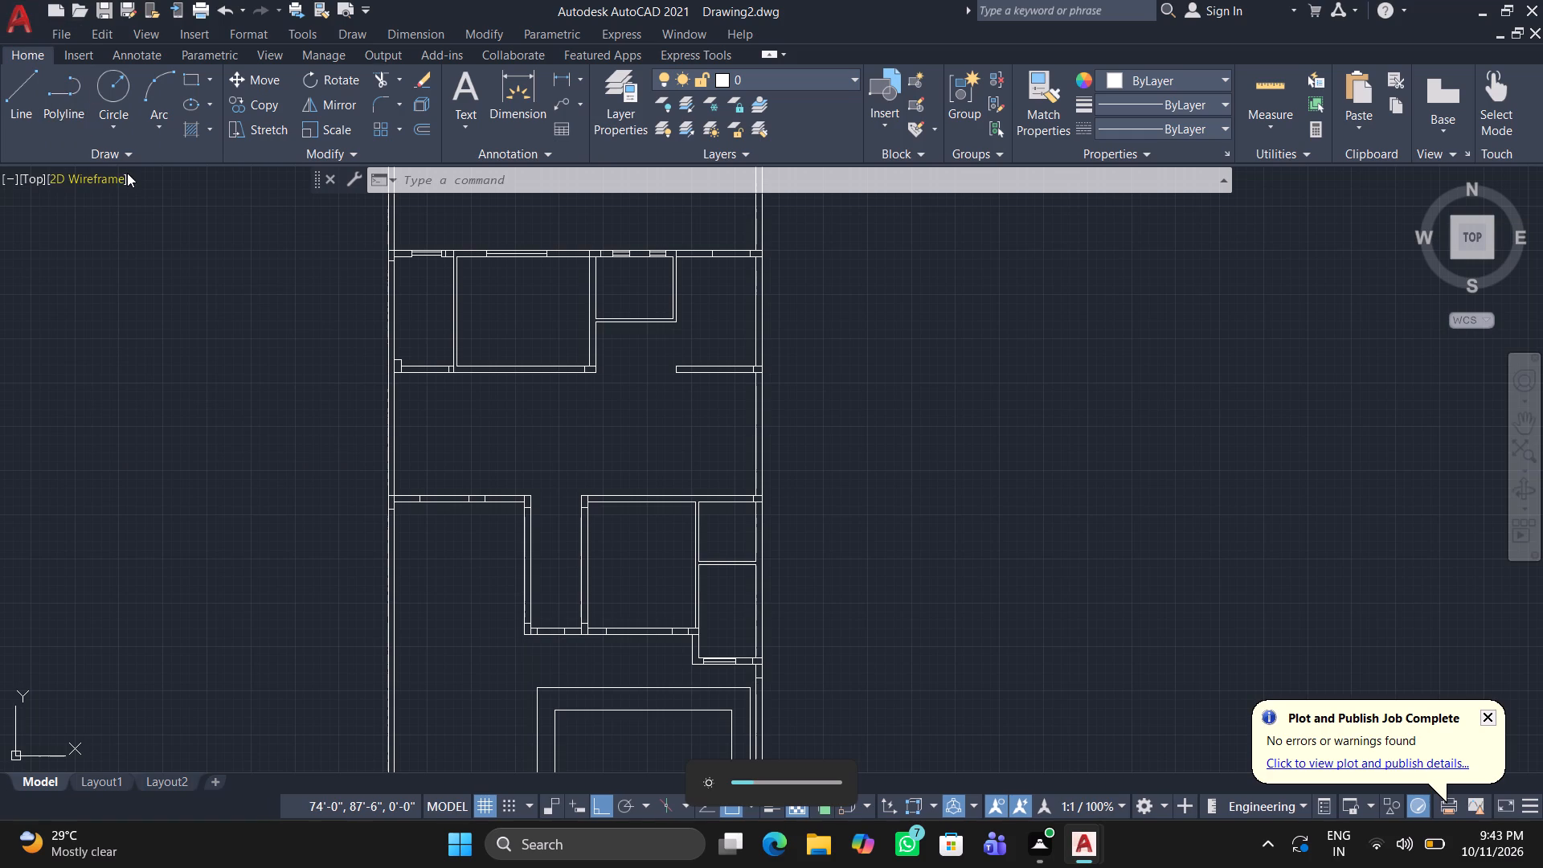
# Insert the Door - Imperial block from the tool palettes in the empty area outside the plan's left wall.
pyautogui.moveTo(127, 173); pyautogui.dragTo(311, 272, button='middle')
pyautogui.scroll(2, 432, 340)
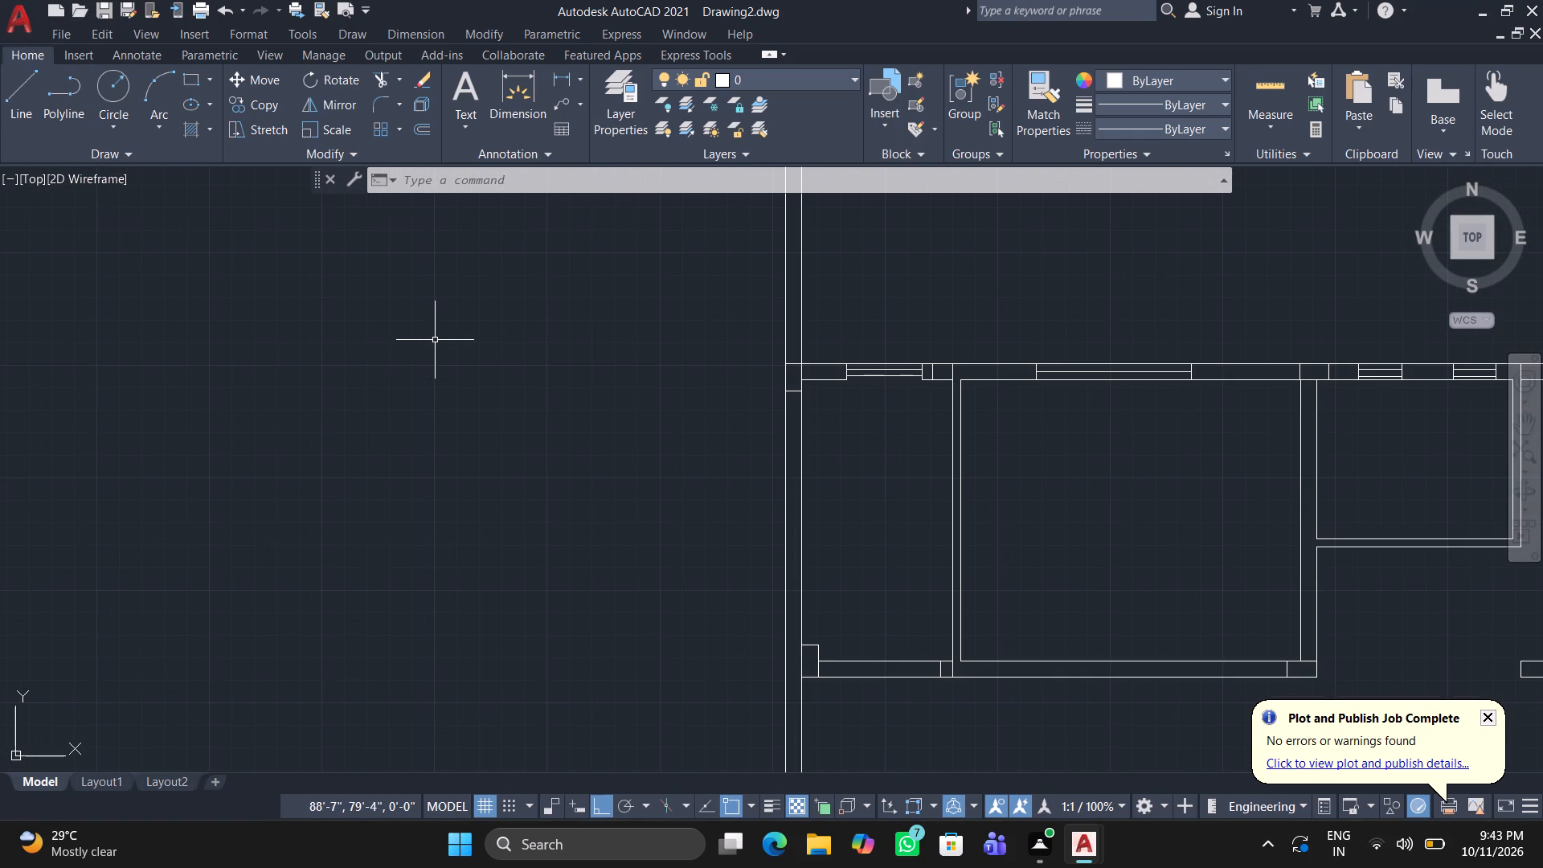
pyautogui.write('TP')
pyautogui.press('Return')
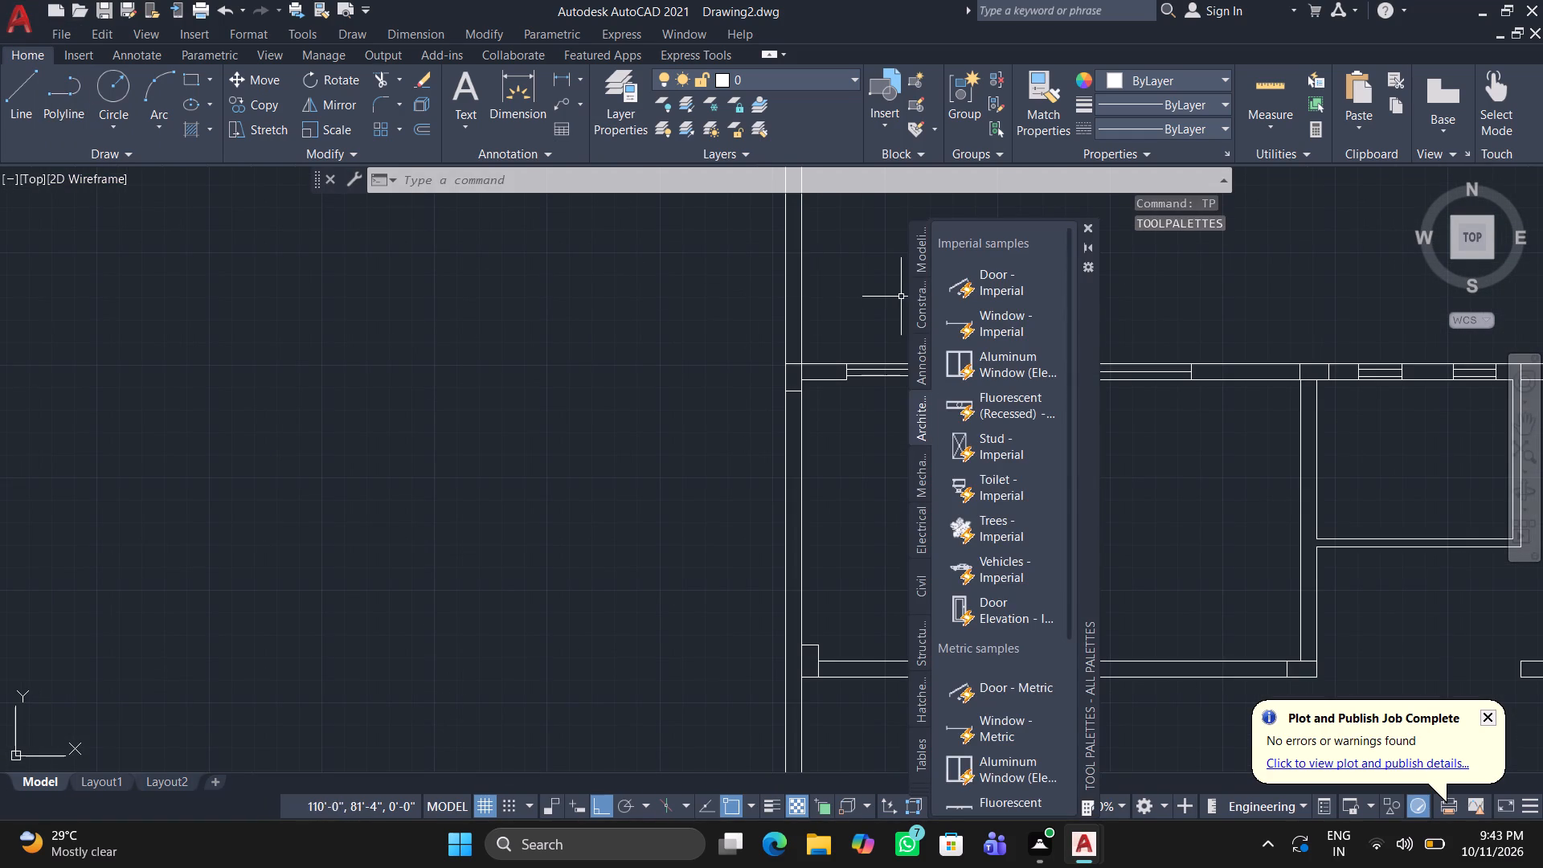
pyautogui.moveTo(959, 277); pyautogui.dragTo(627, 386)
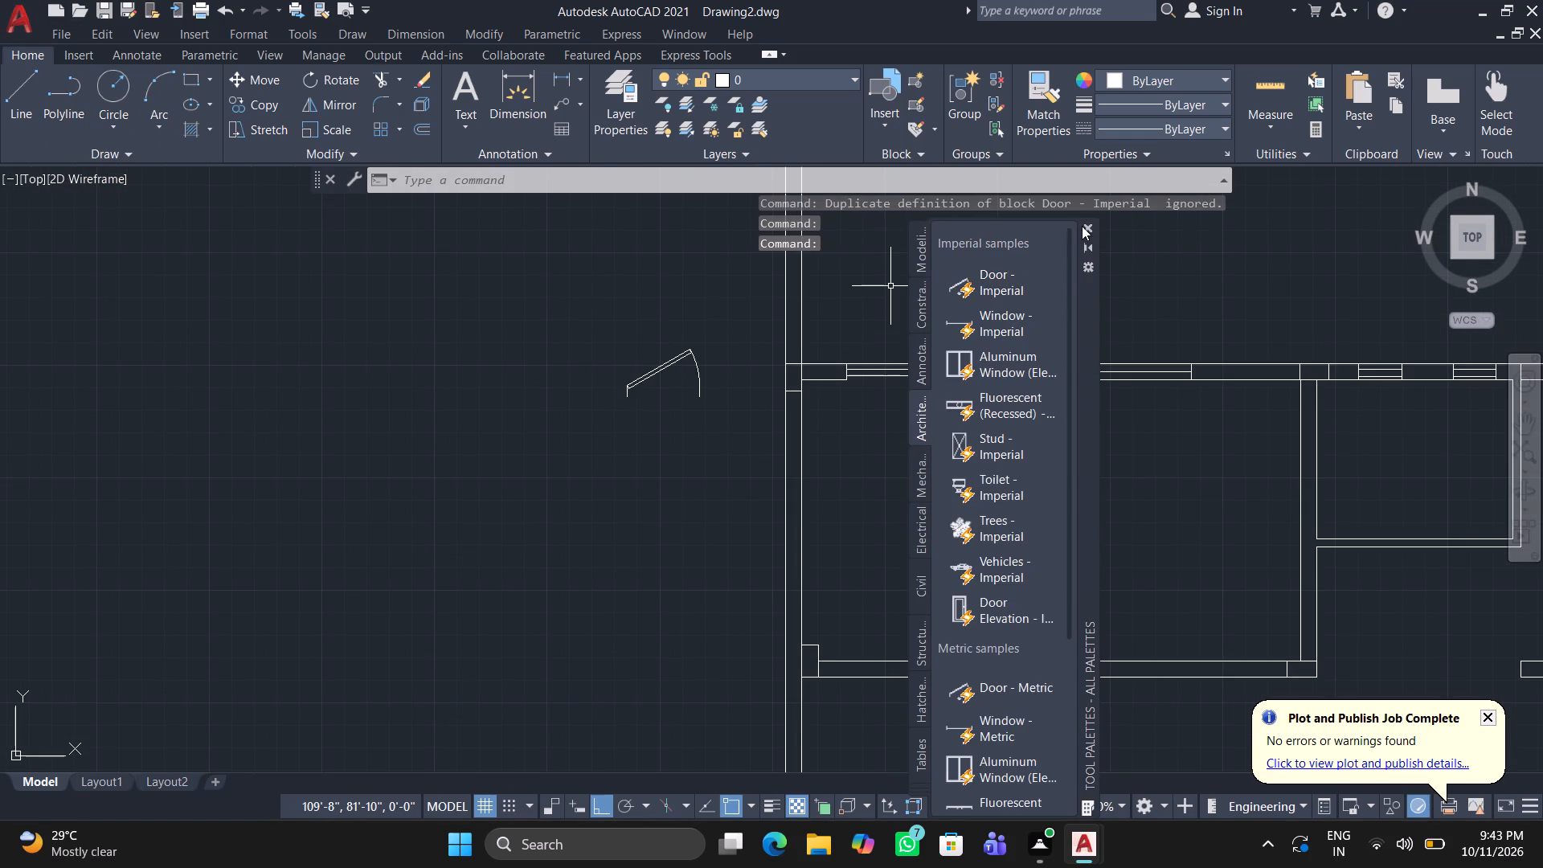
pyautogui.click(1083, 222)
# Set the inserted door block's opening angle to Open 90º.
pyautogui.click(637, 374)
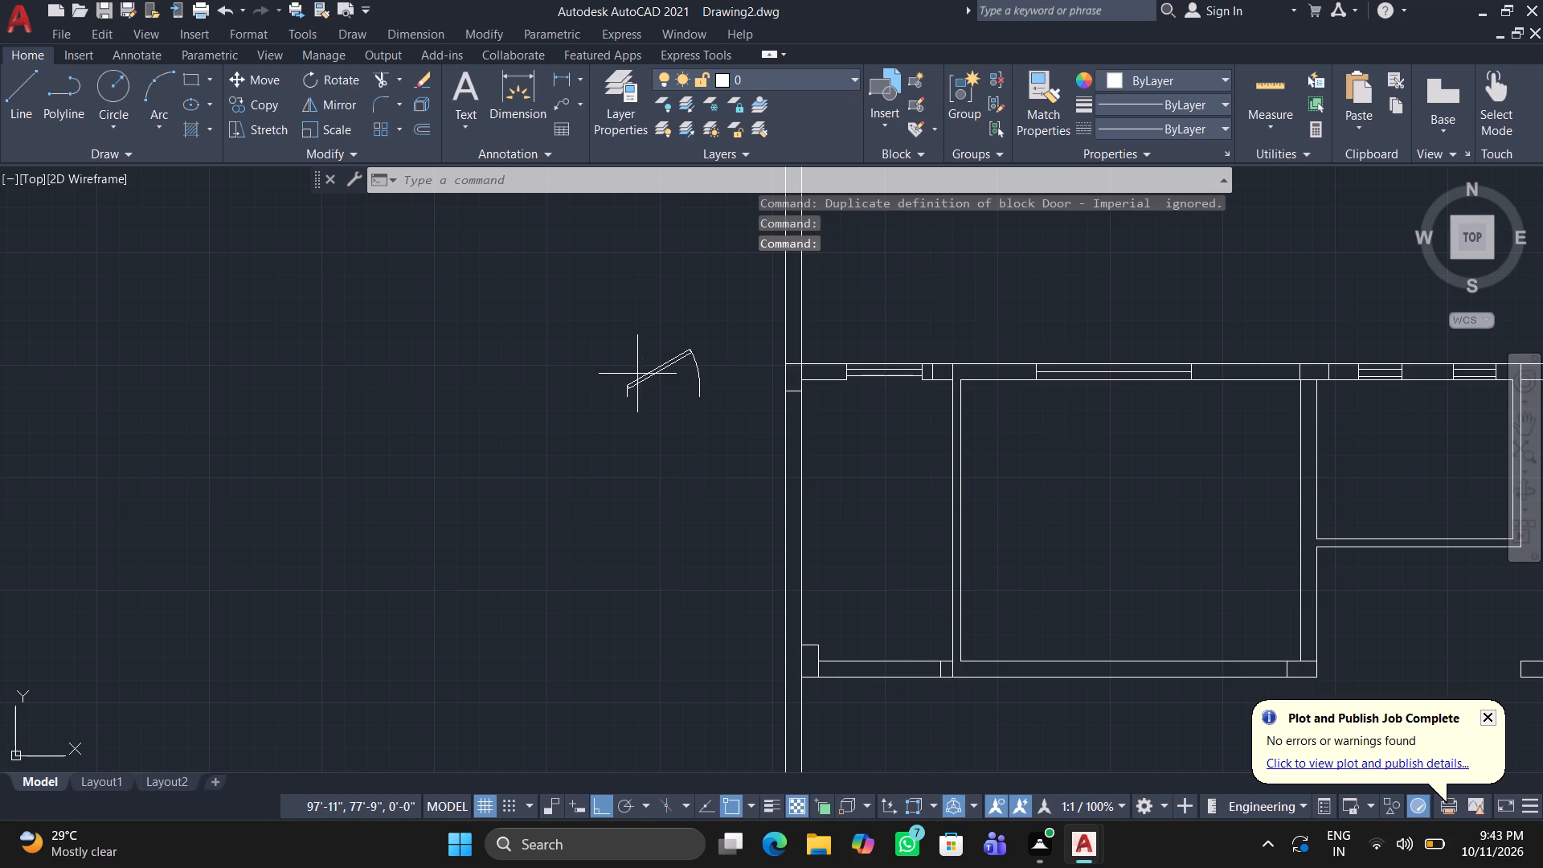
pyautogui.click(644, 386)
pyautogui.click(637, 382)
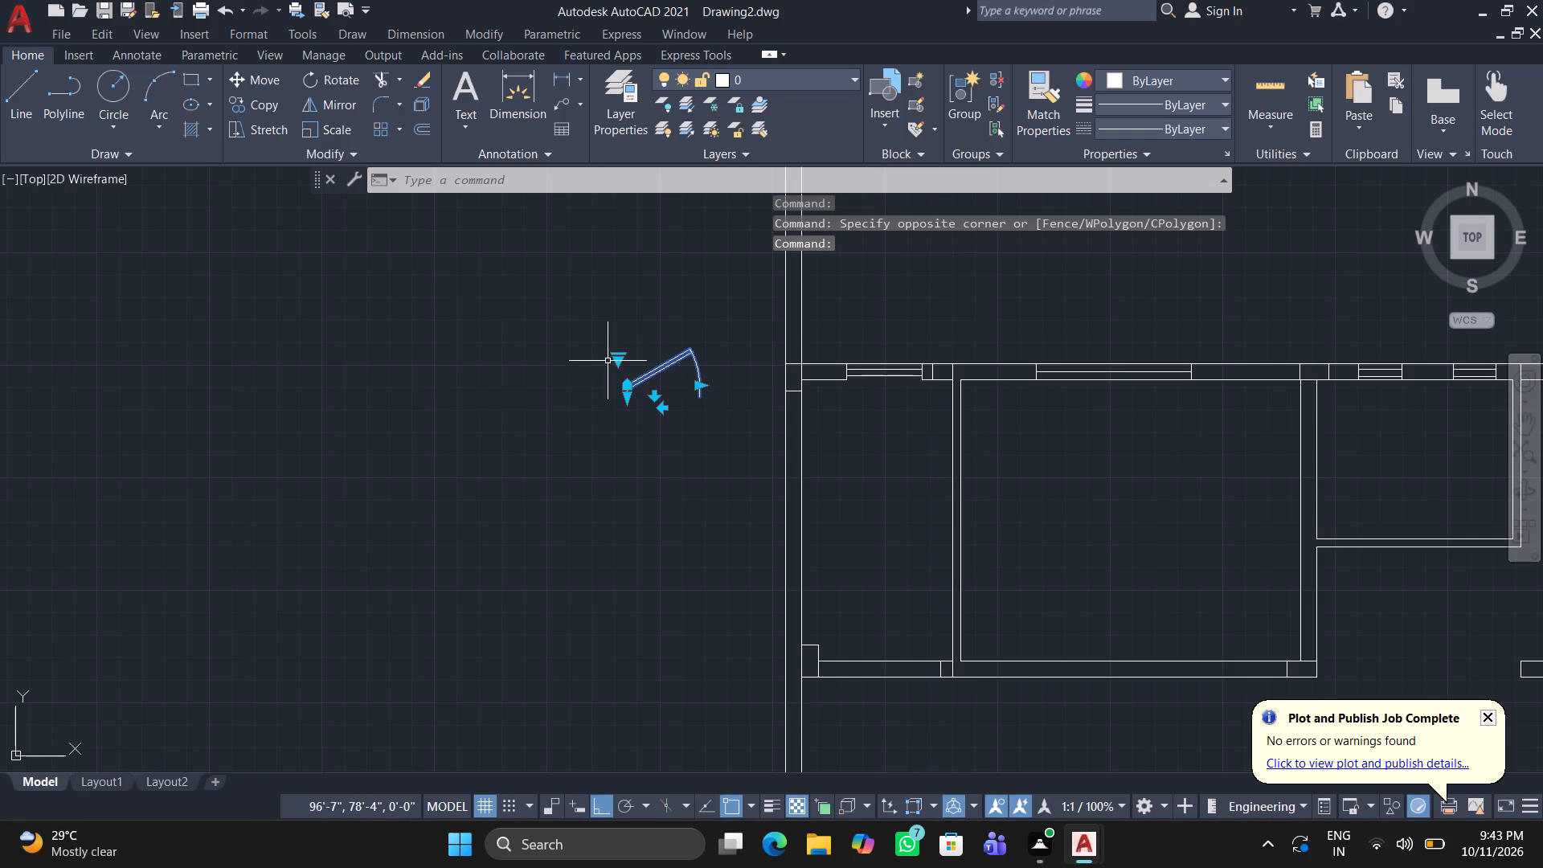
pyautogui.click(616, 356)
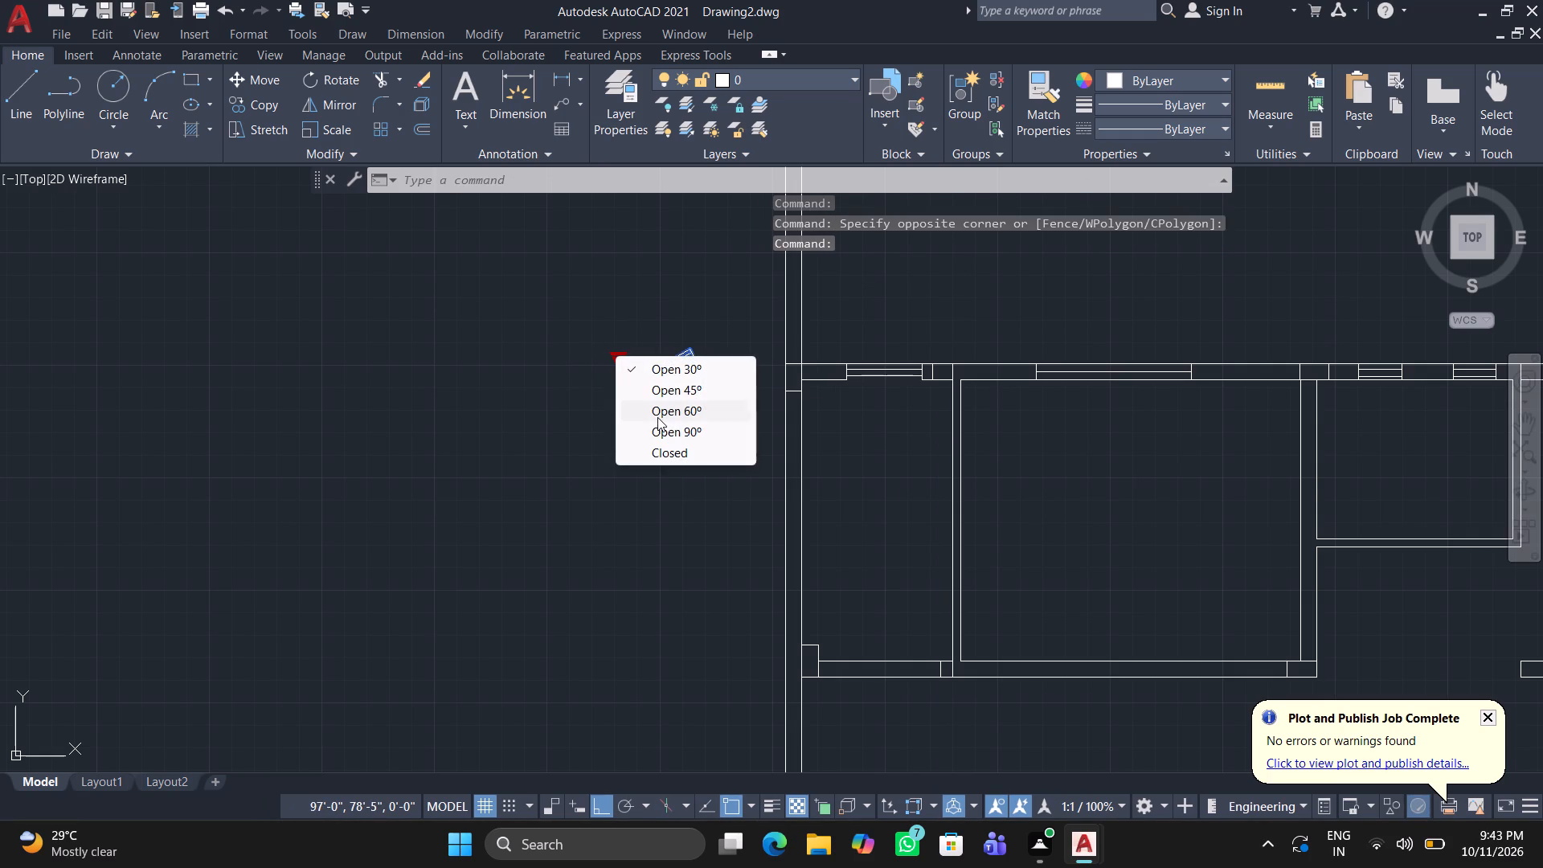
pyautogui.click(659, 422)
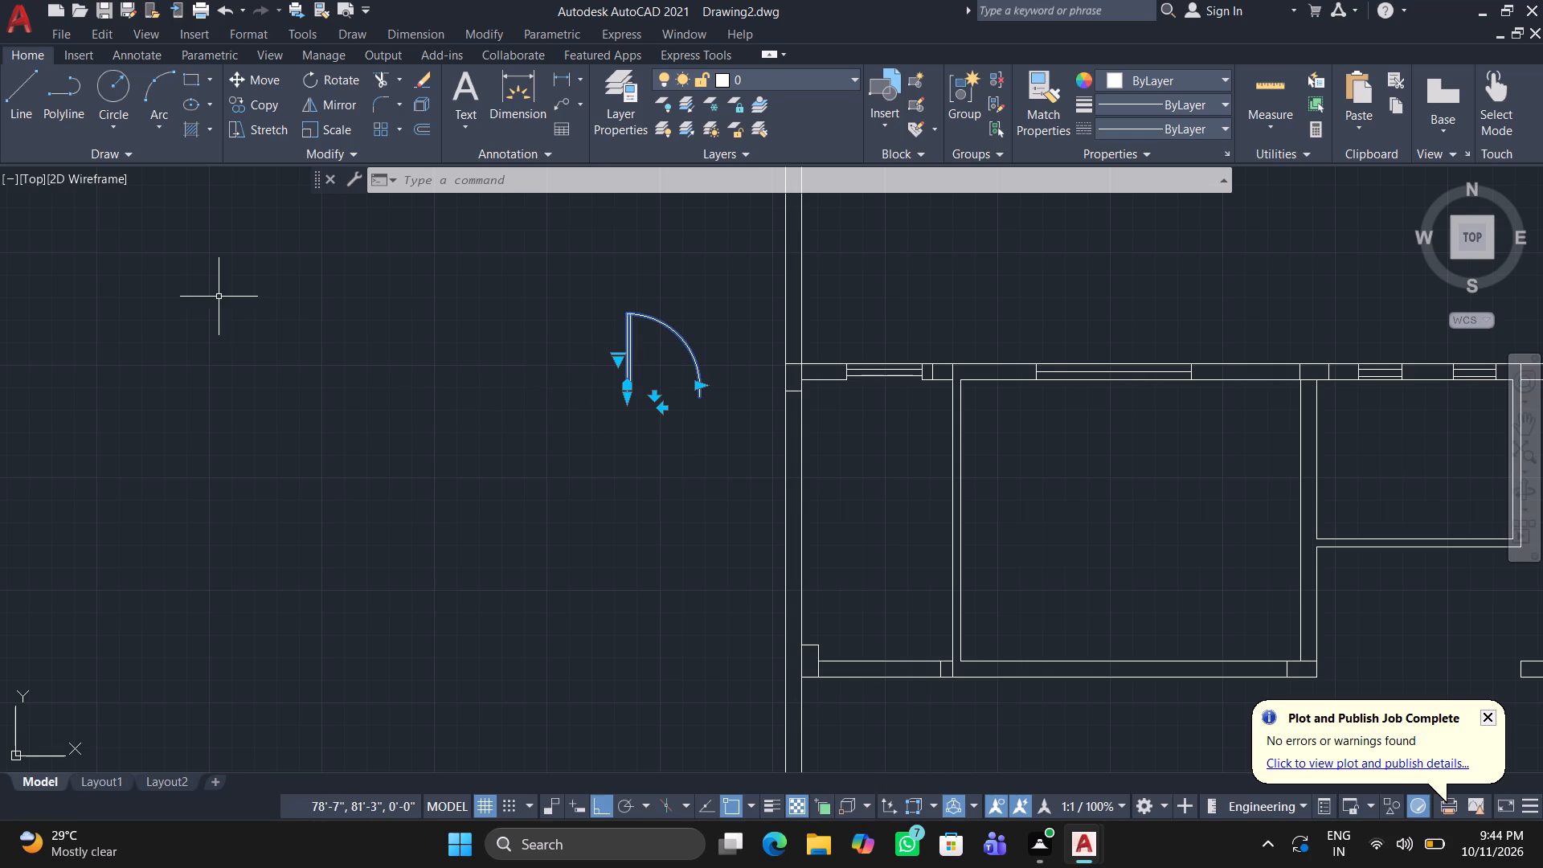
# Move the door horizontally from its lower hinge end onto the window in the top-left room's upper wall.
pyautogui.click(235, 79)
pyautogui.scroll(2, 583, 386)
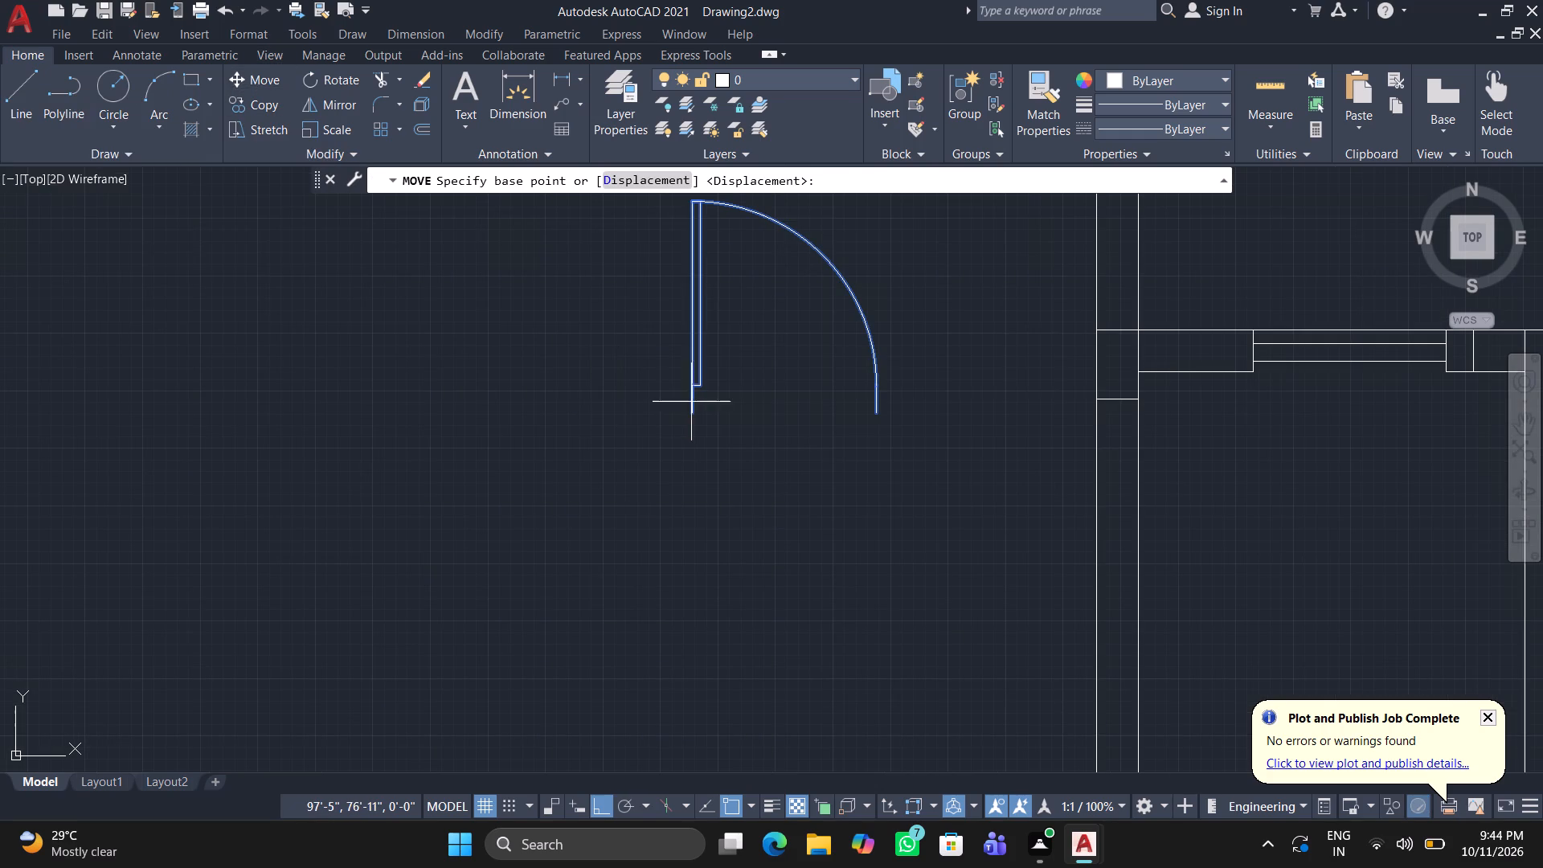
pyautogui.click(694, 413)
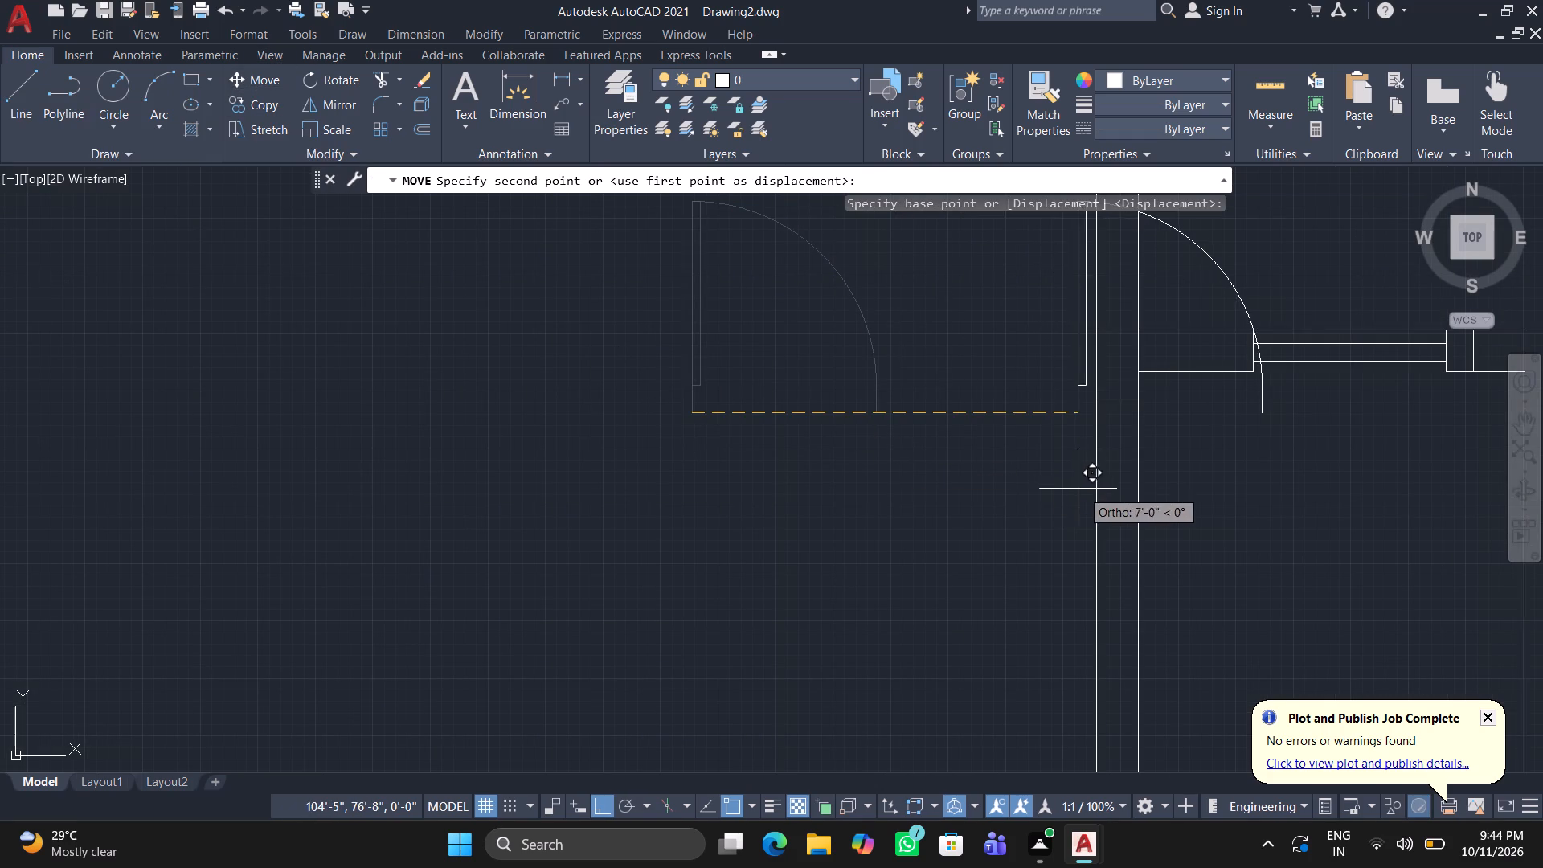
pyautogui.click(1262, 498)
pyautogui.press('Escape')
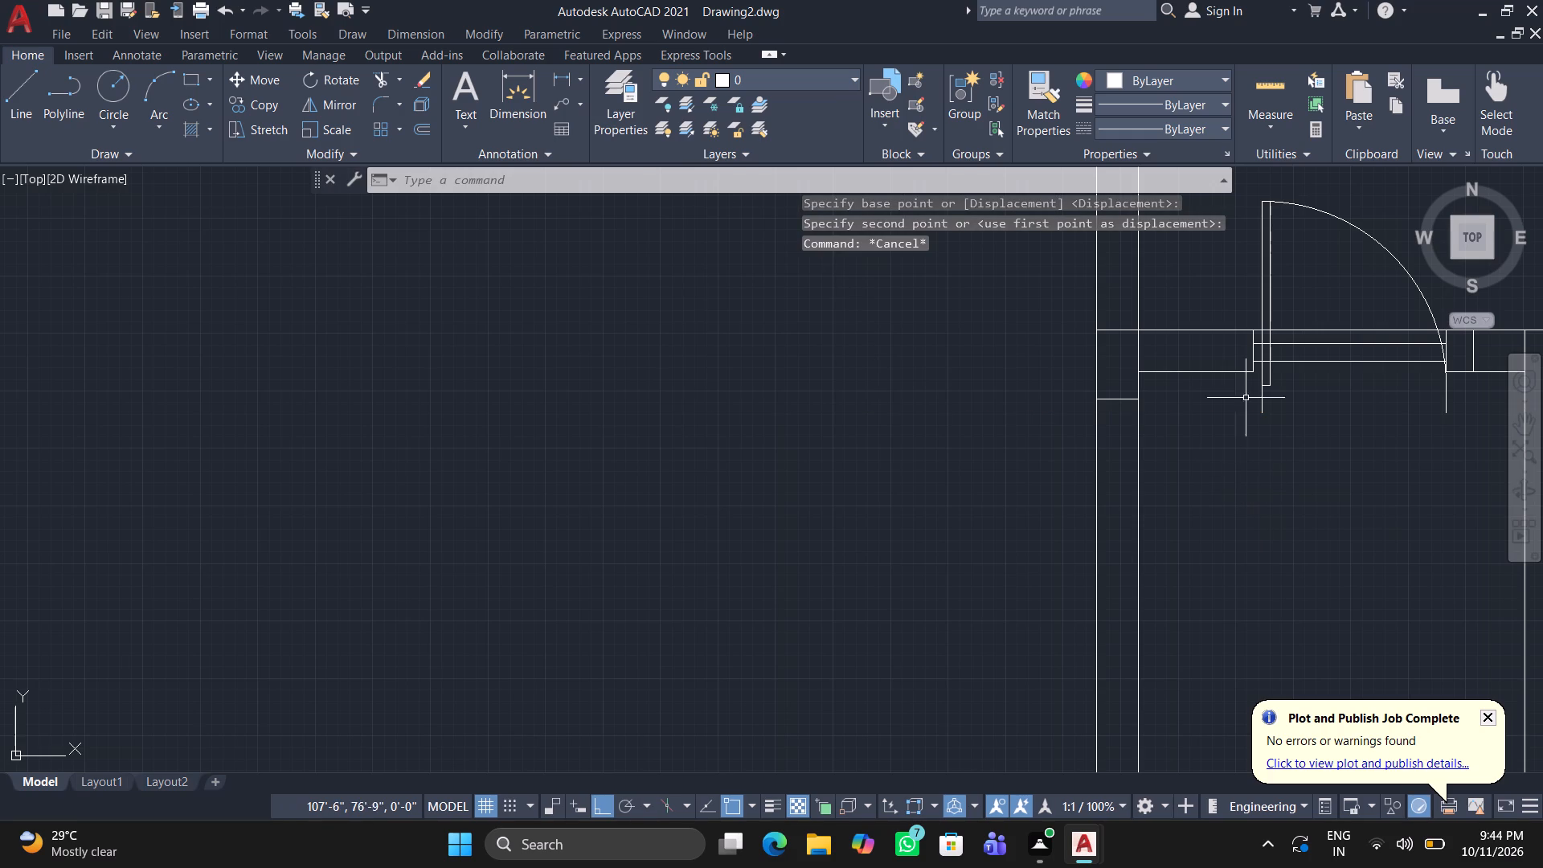
# Copy the door, with Ortho off, to the large top room's lower wall, the small top room's lower wall and the upper wall right of it.
pyautogui.moveTo(1272, 278); pyautogui.dragTo(1241, 270)
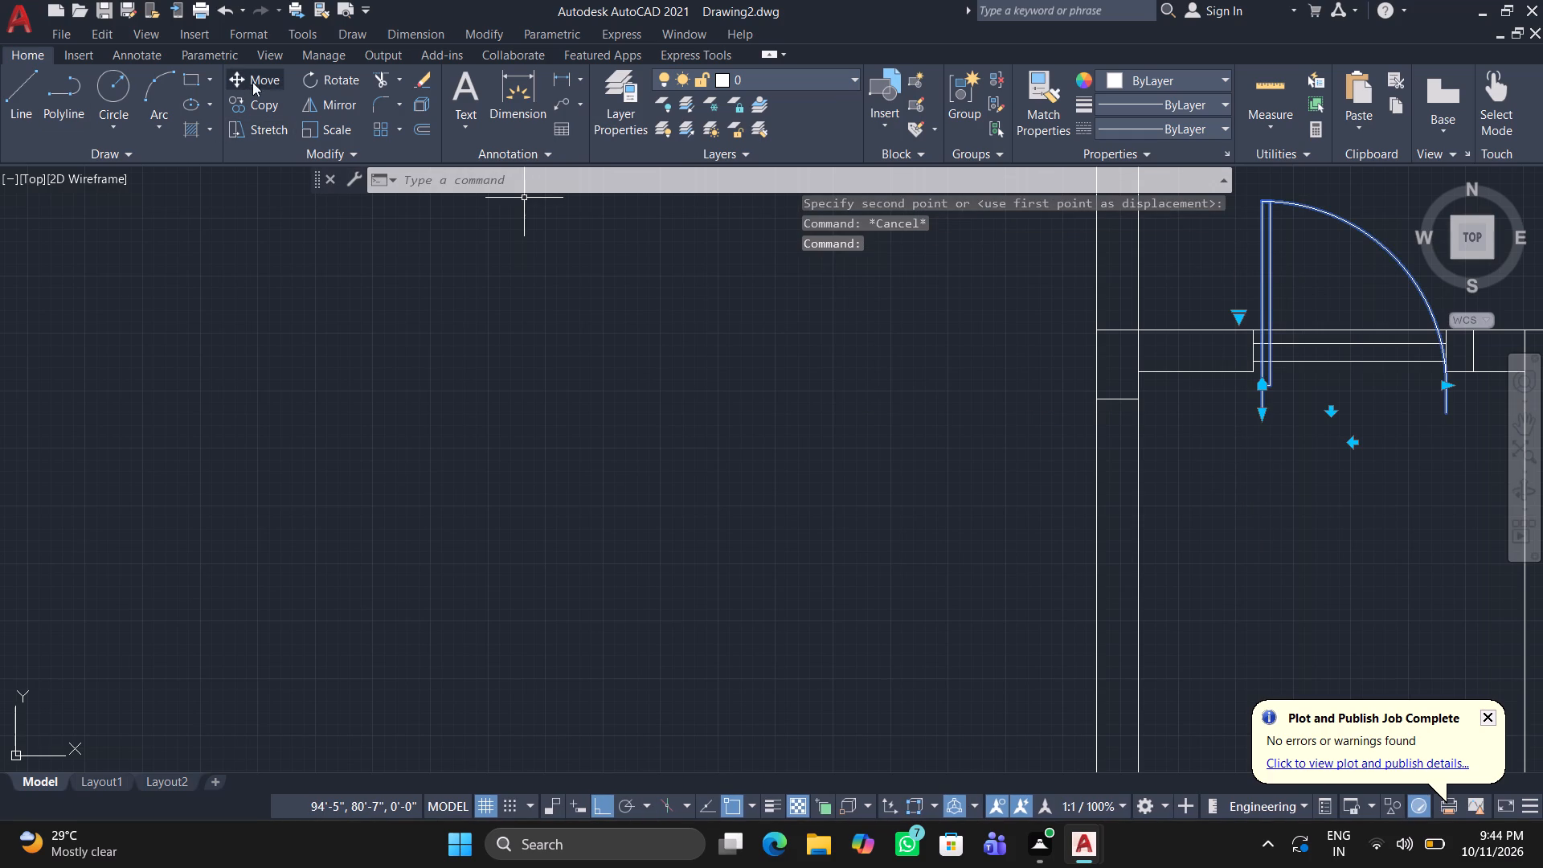
pyautogui.click(240, 103)
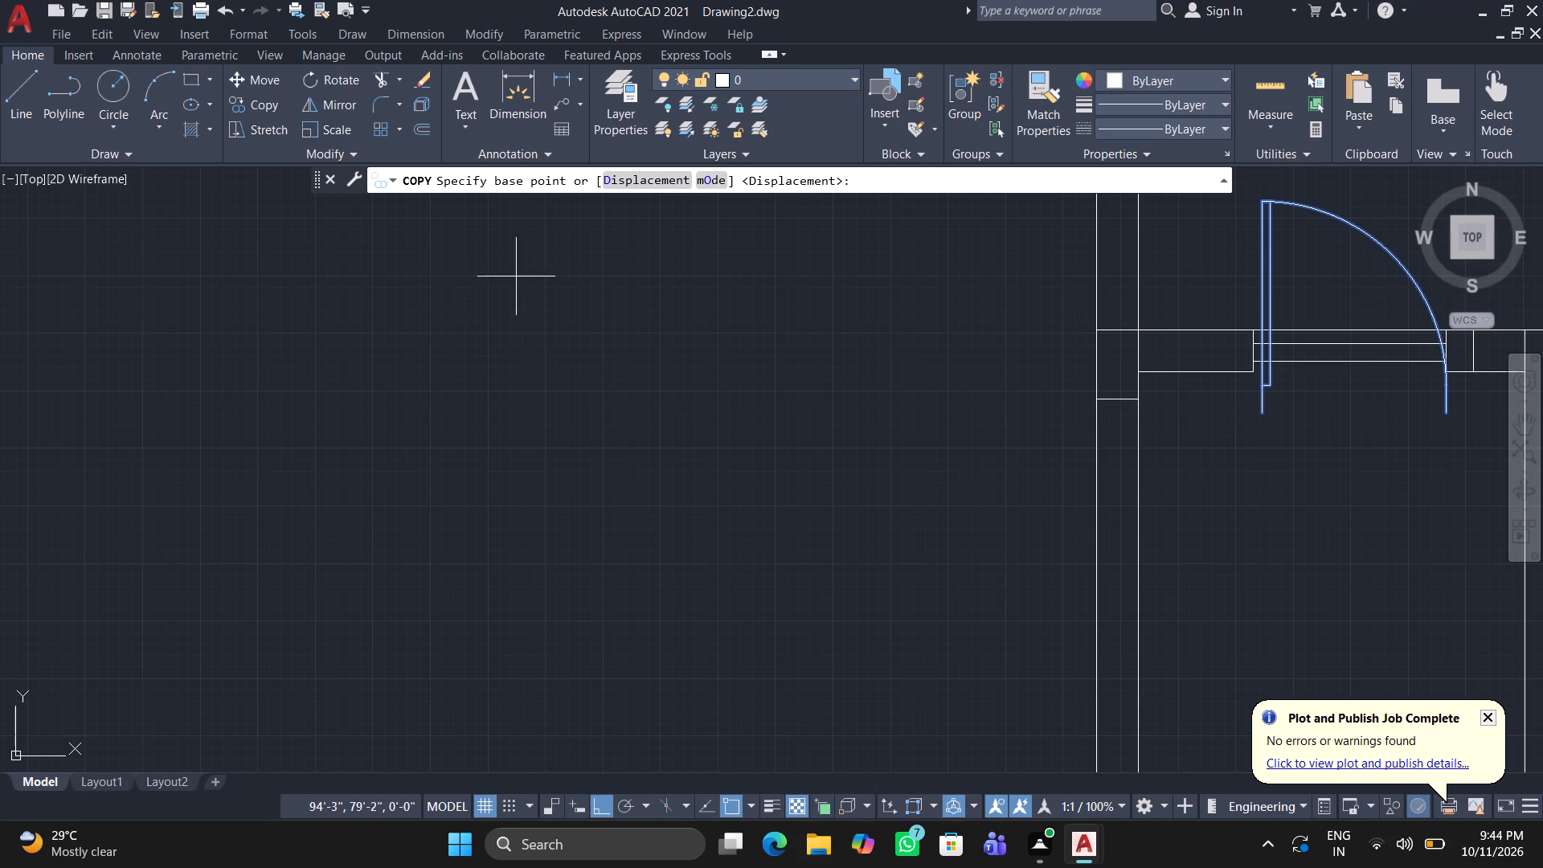
pyautogui.scroll(-3, 642, 328)
pyautogui.moveTo(598, 330); pyautogui.dragTo(238, 411, button='middle')
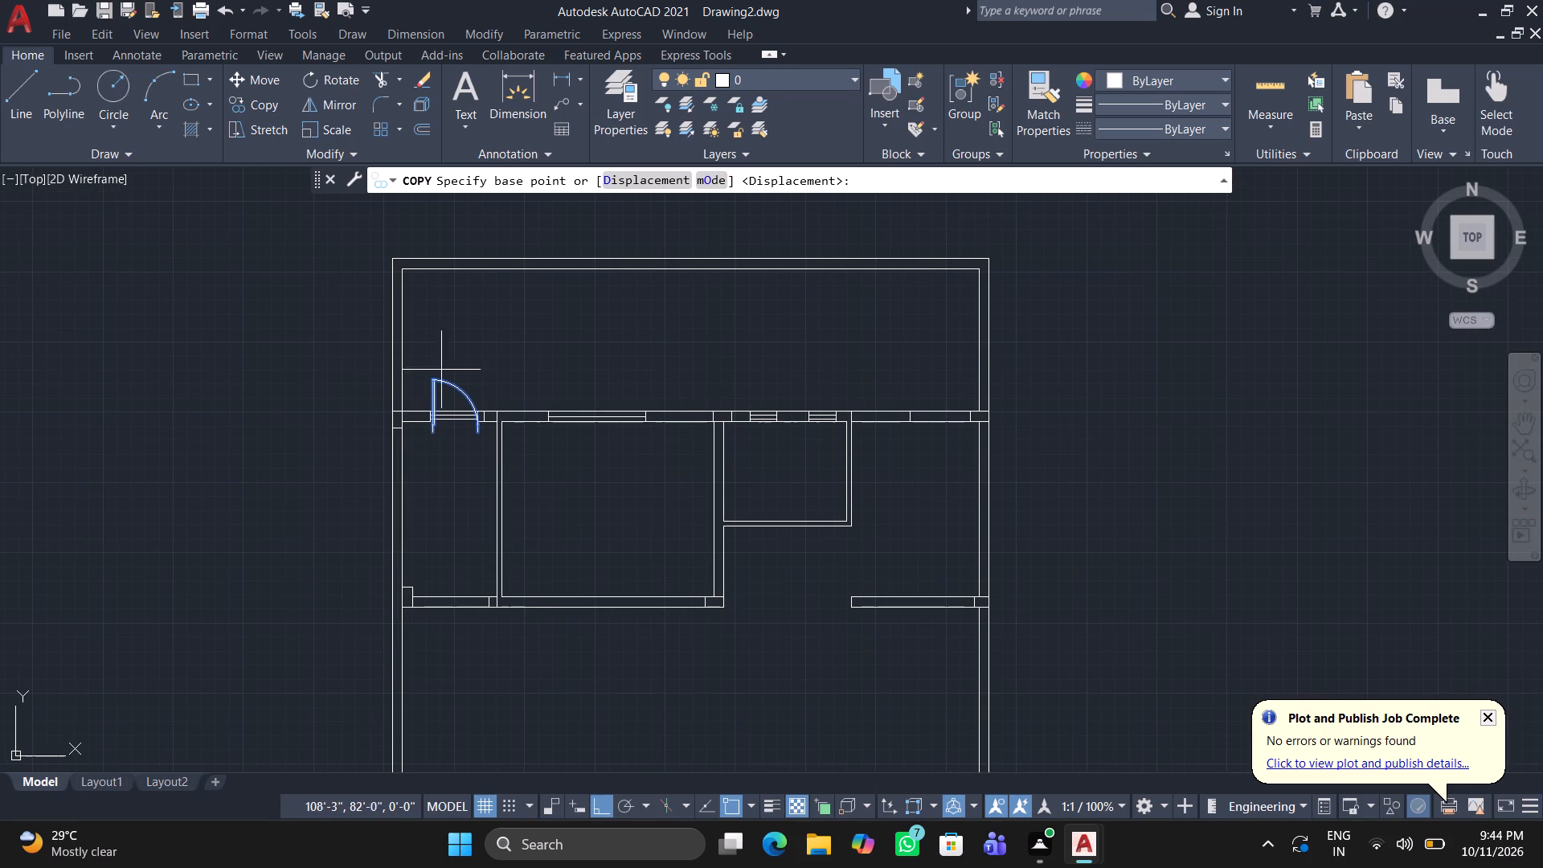
pyautogui.click(432, 420)
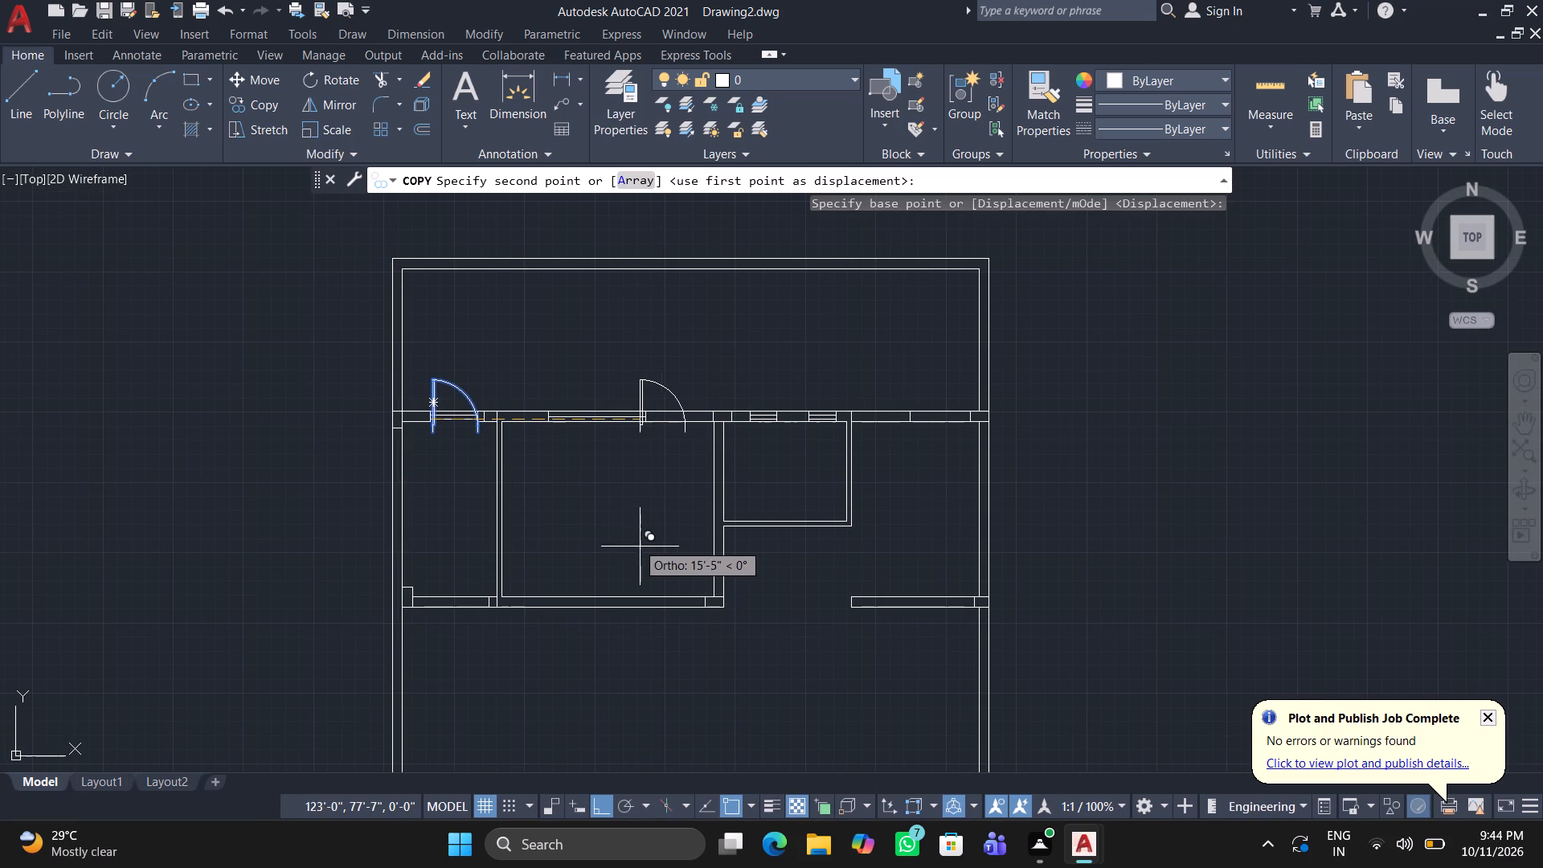
pyautogui.press('F8')
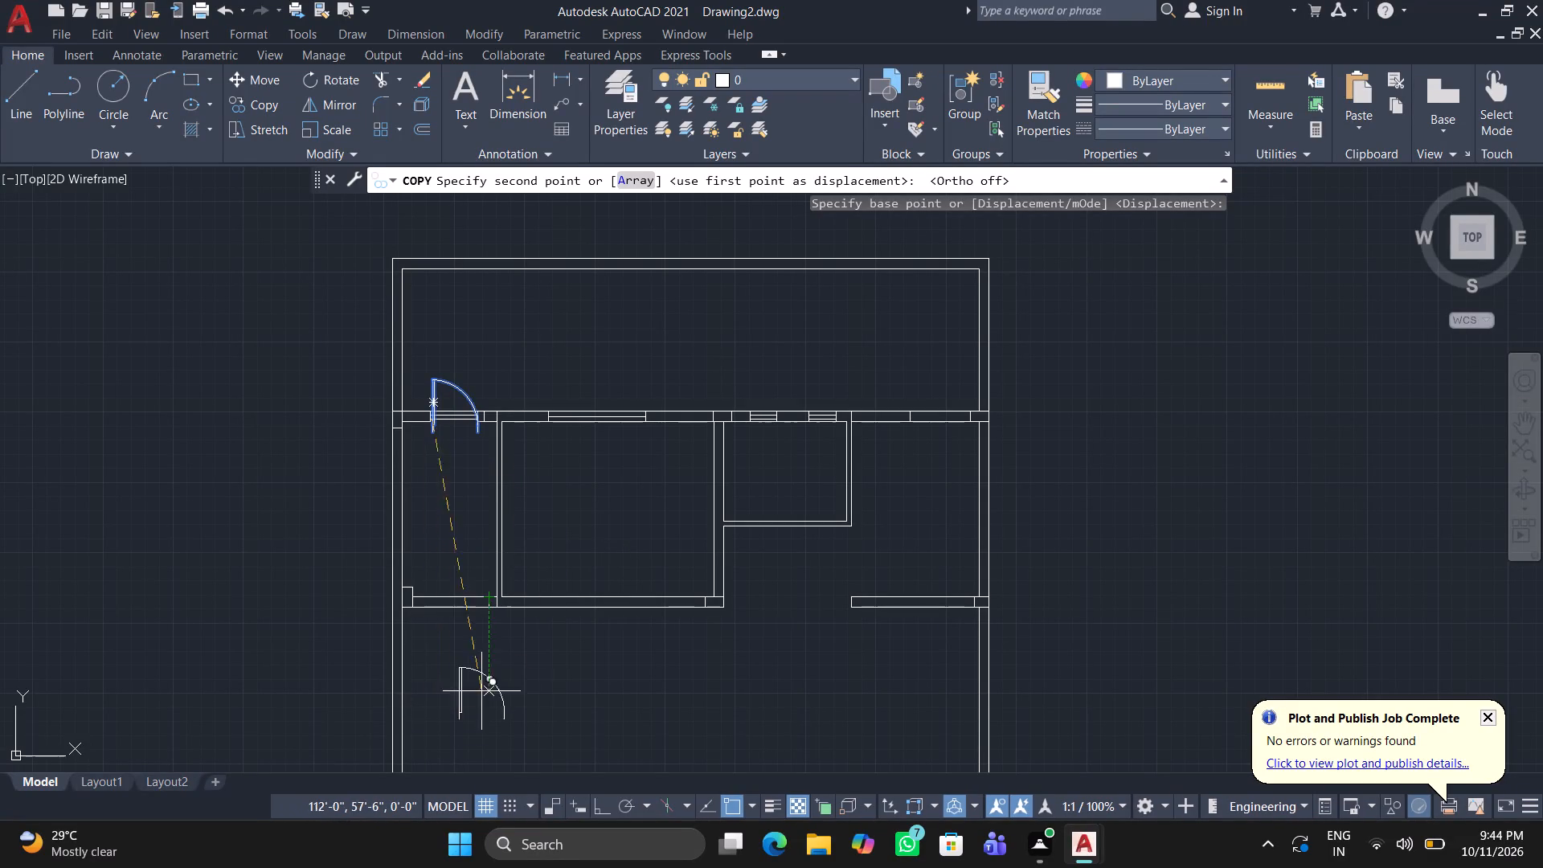
pyautogui.scroll(2, 603, 599)
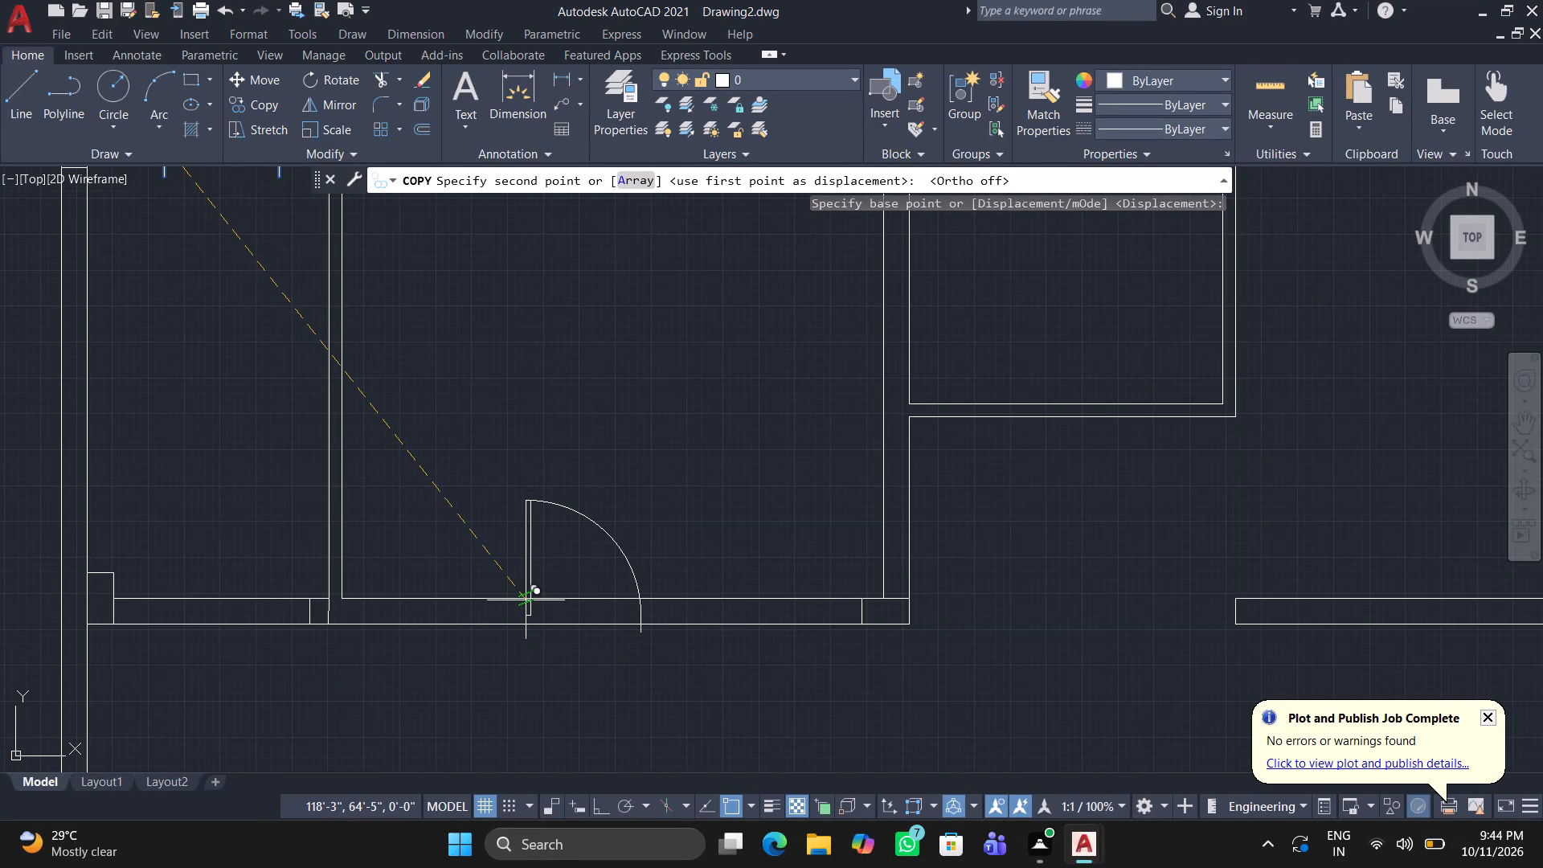
pyautogui.click(526, 600)
pyautogui.scroll(-2, 657, 634)
pyautogui.moveTo(660, 643); pyautogui.dragTo(334, 752, button='middle')
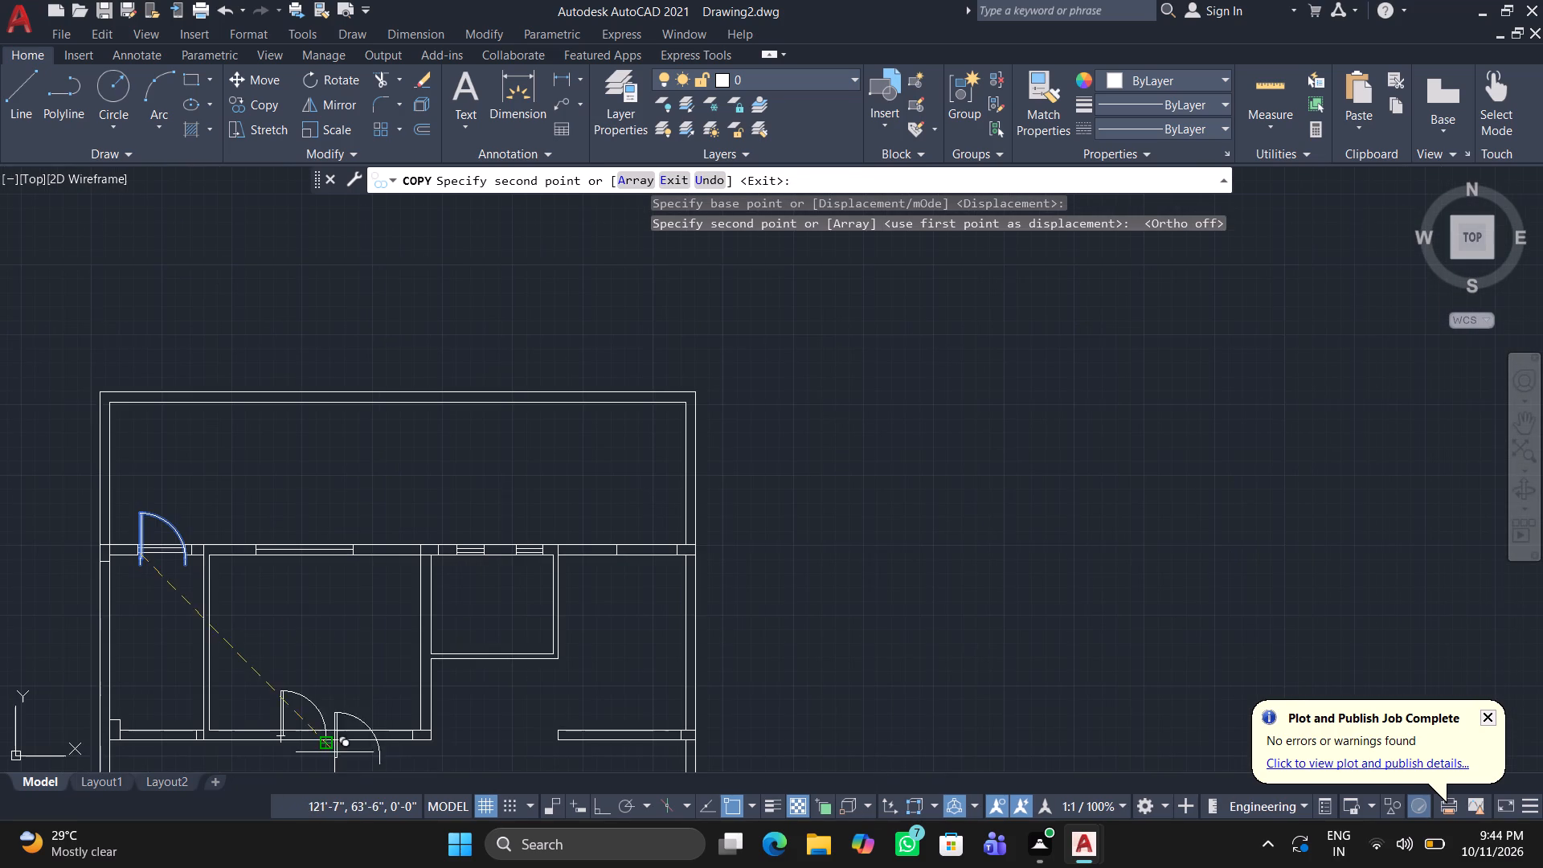
pyautogui.click(485, 655)
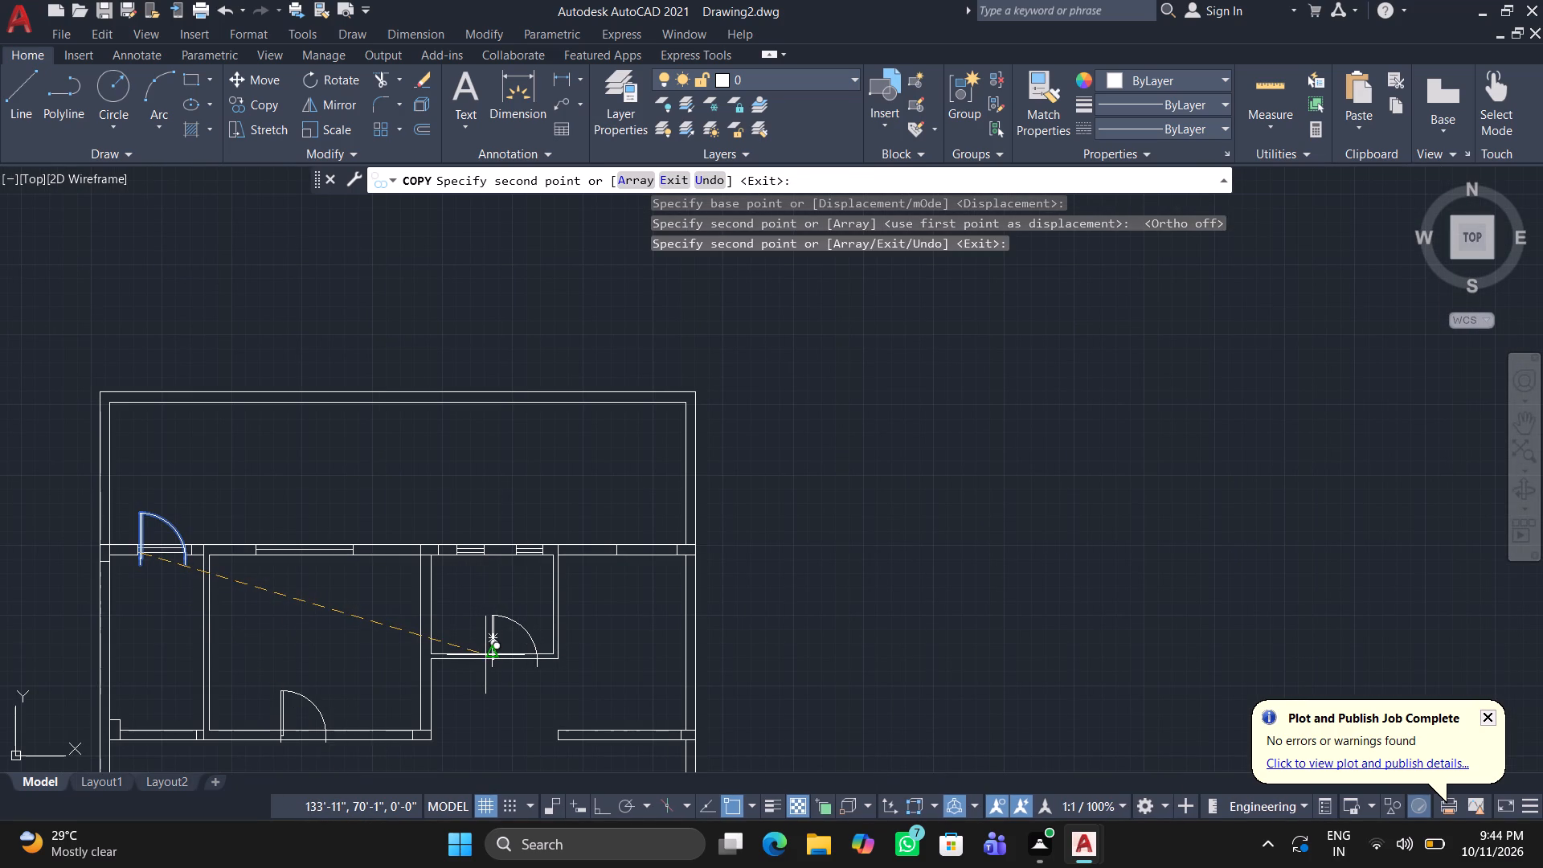
pyautogui.click(577, 559)
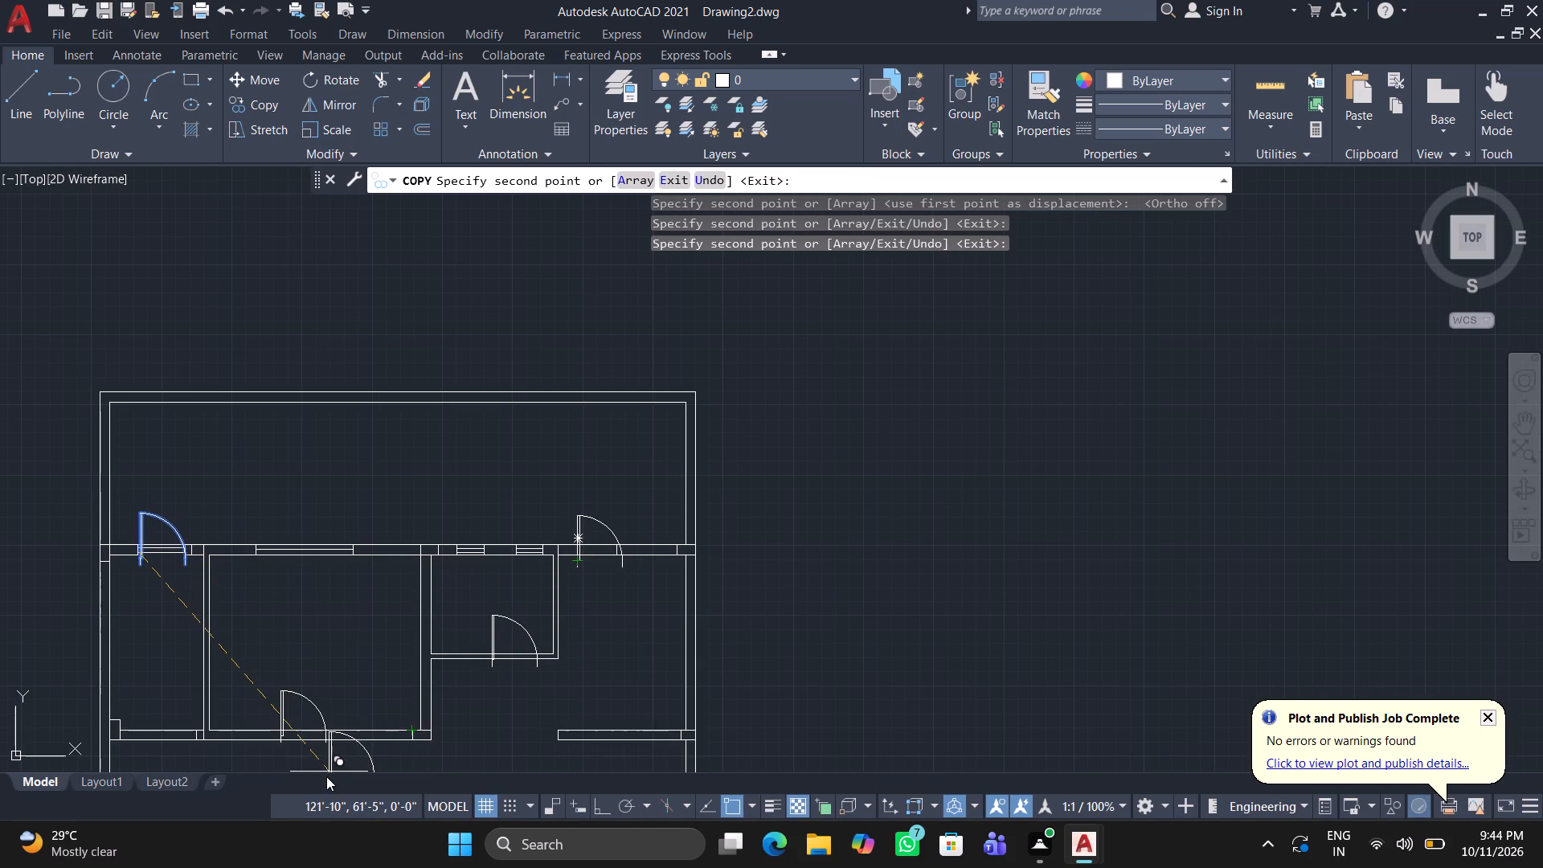
# Place five more door copies: lower-left room's top wall and interior, the central passage, the lower middle room's top wall, and the narrow right-hand rooms' dividing wall.
pyautogui.moveTo(326, 778); pyautogui.dragTo(433, 389, button='middle')
pyautogui.moveTo(344, 624); pyautogui.dragTo(429, 224, button='middle')
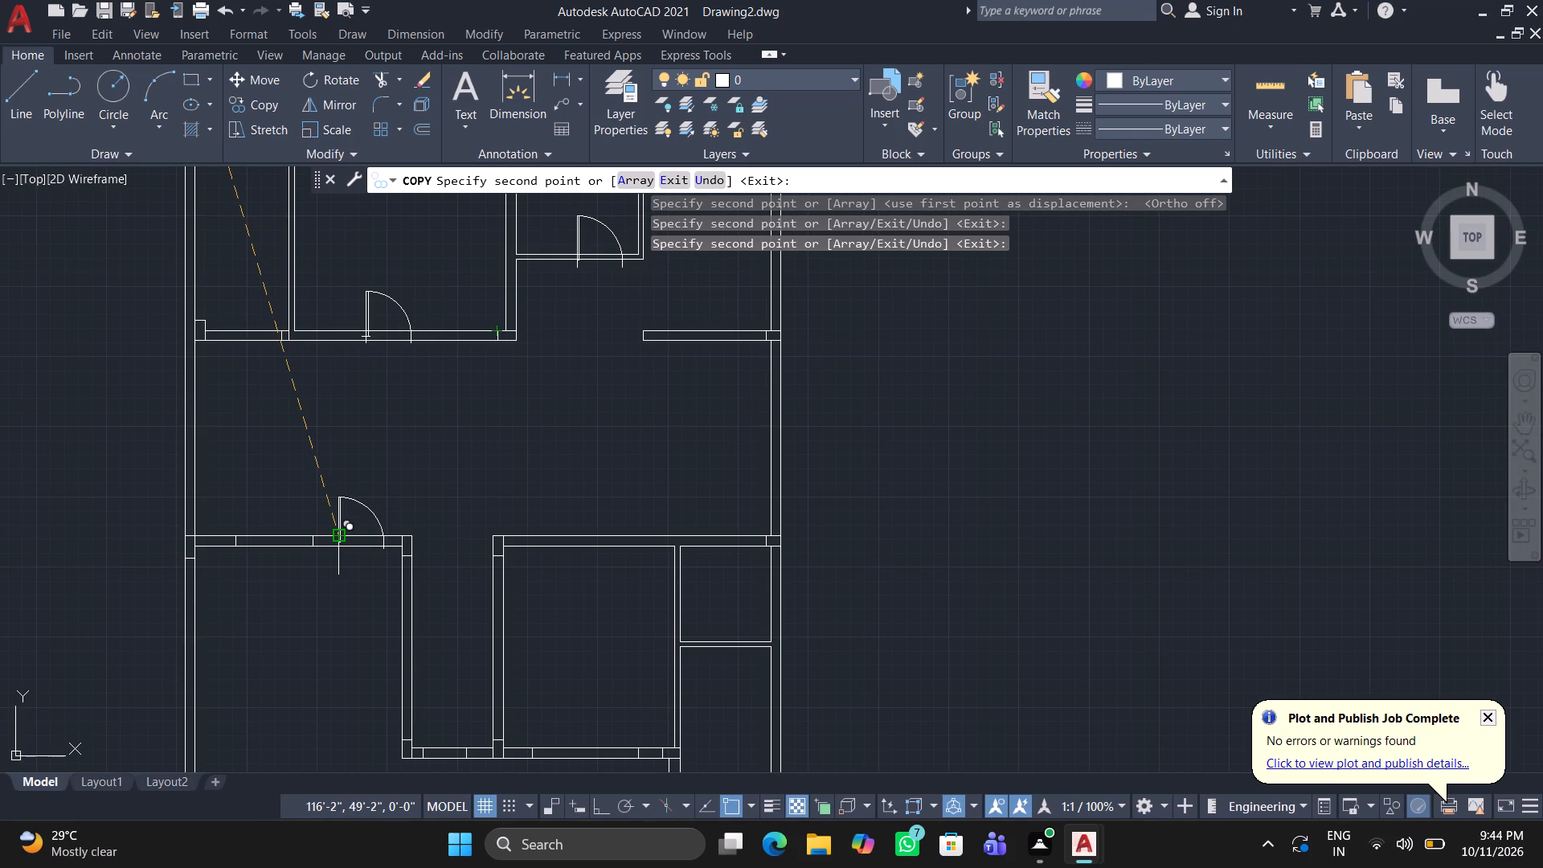
pyautogui.click(343, 532)
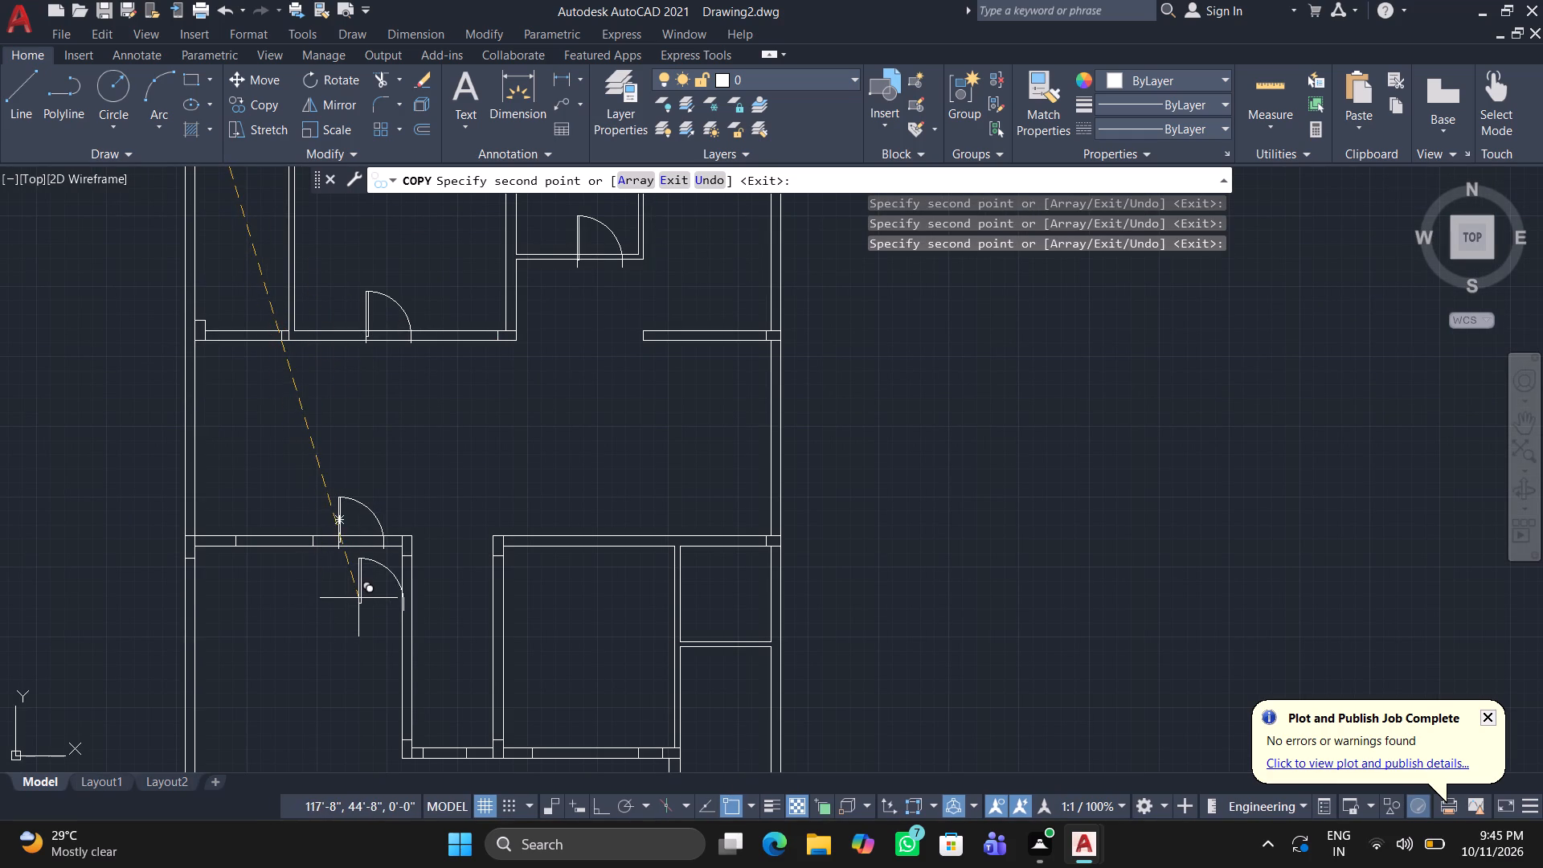
pyautogui.click(356, 595)
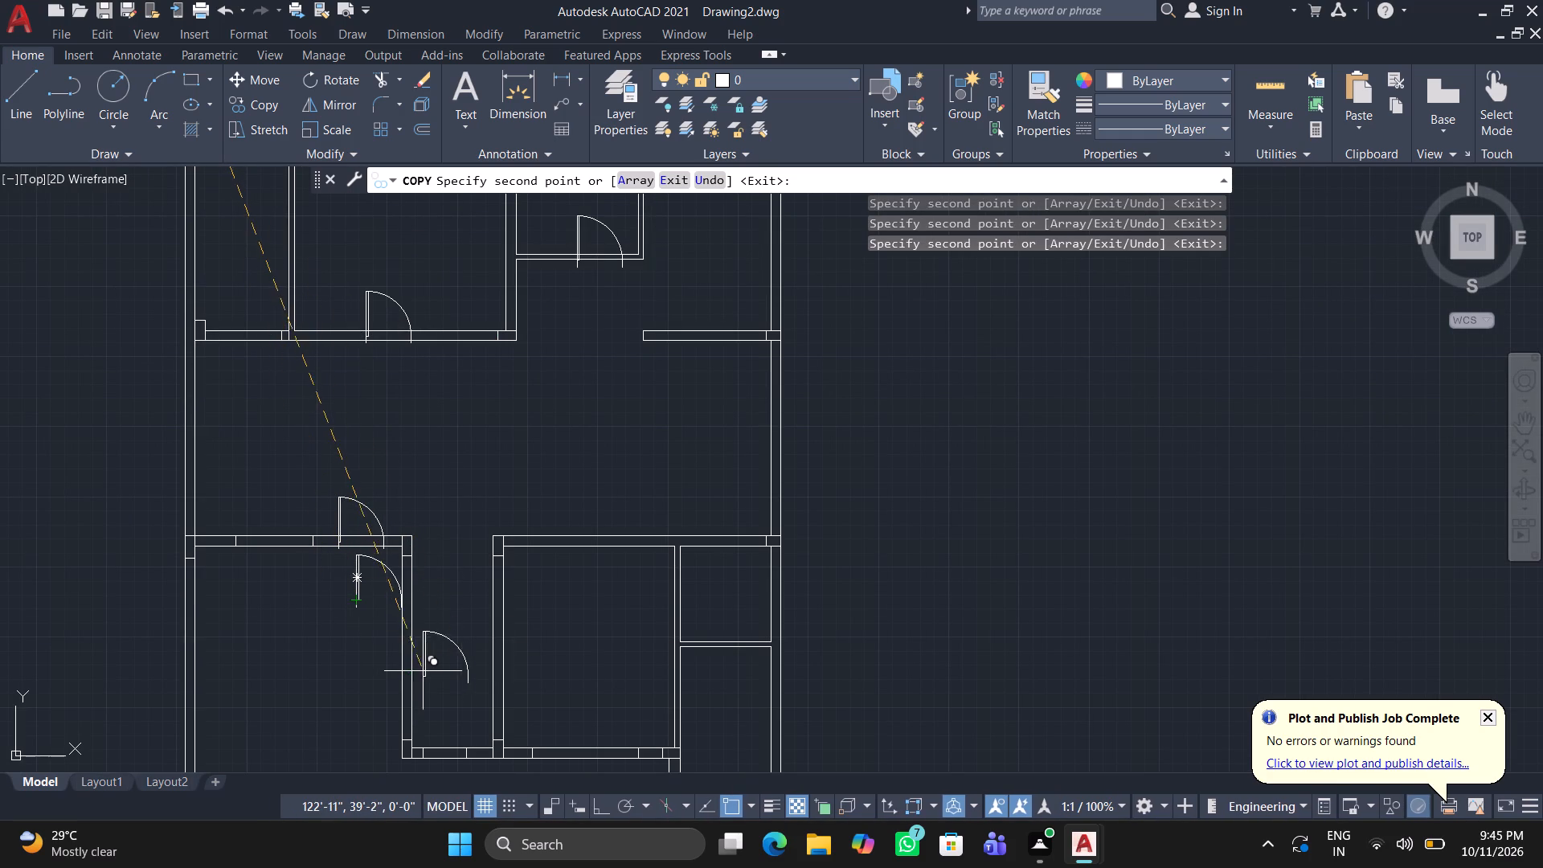
pyautogui.moveTo(428, 671); pyautogui.dragTo(439, 610, button='middle')
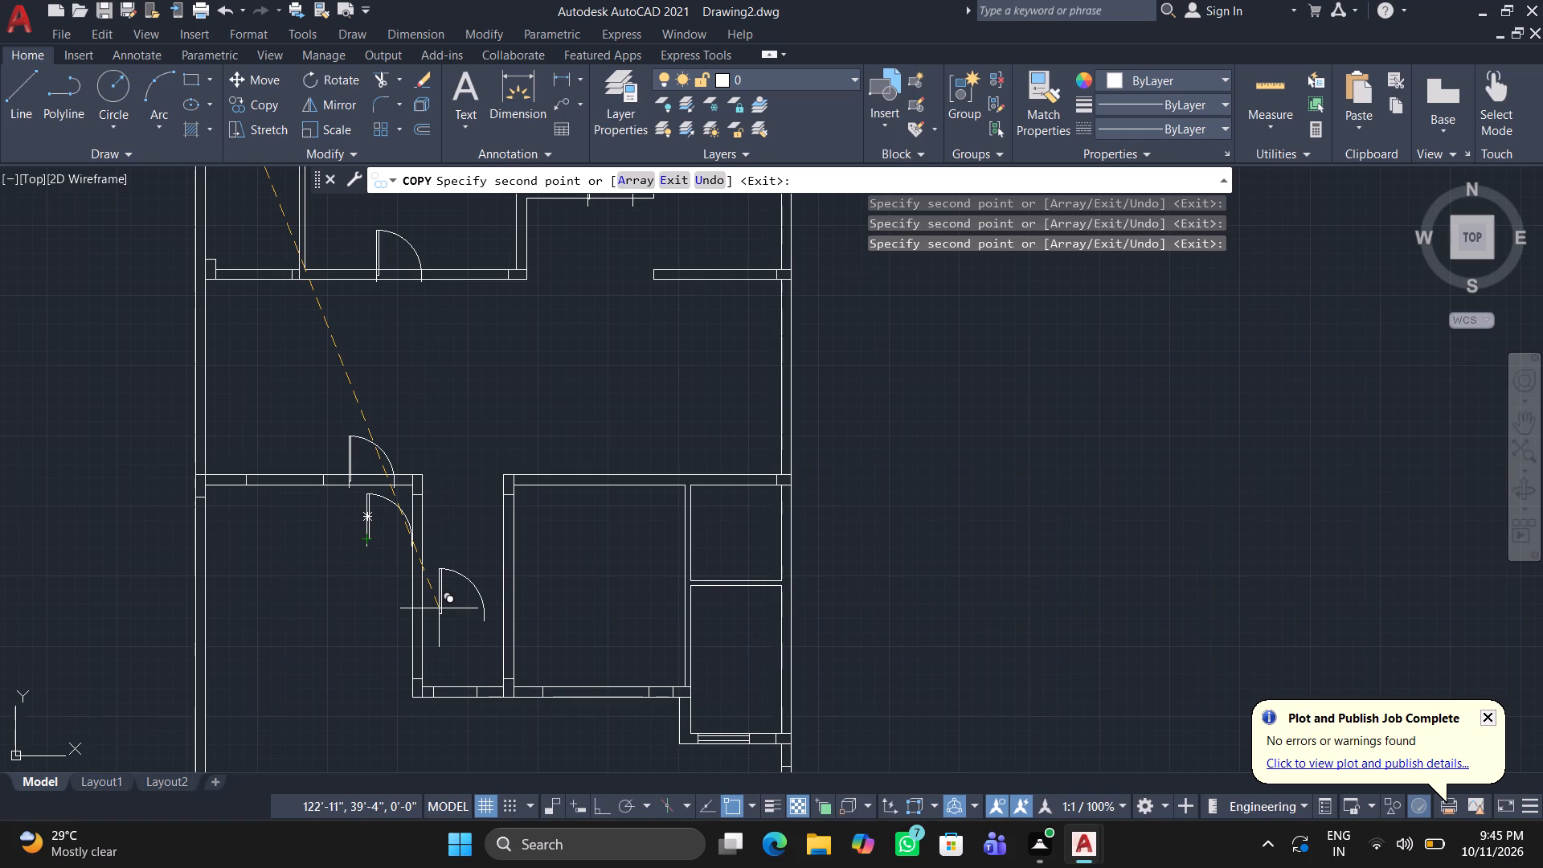
pyautogui.click(439, 608)
pyautogui.click(530, 485)
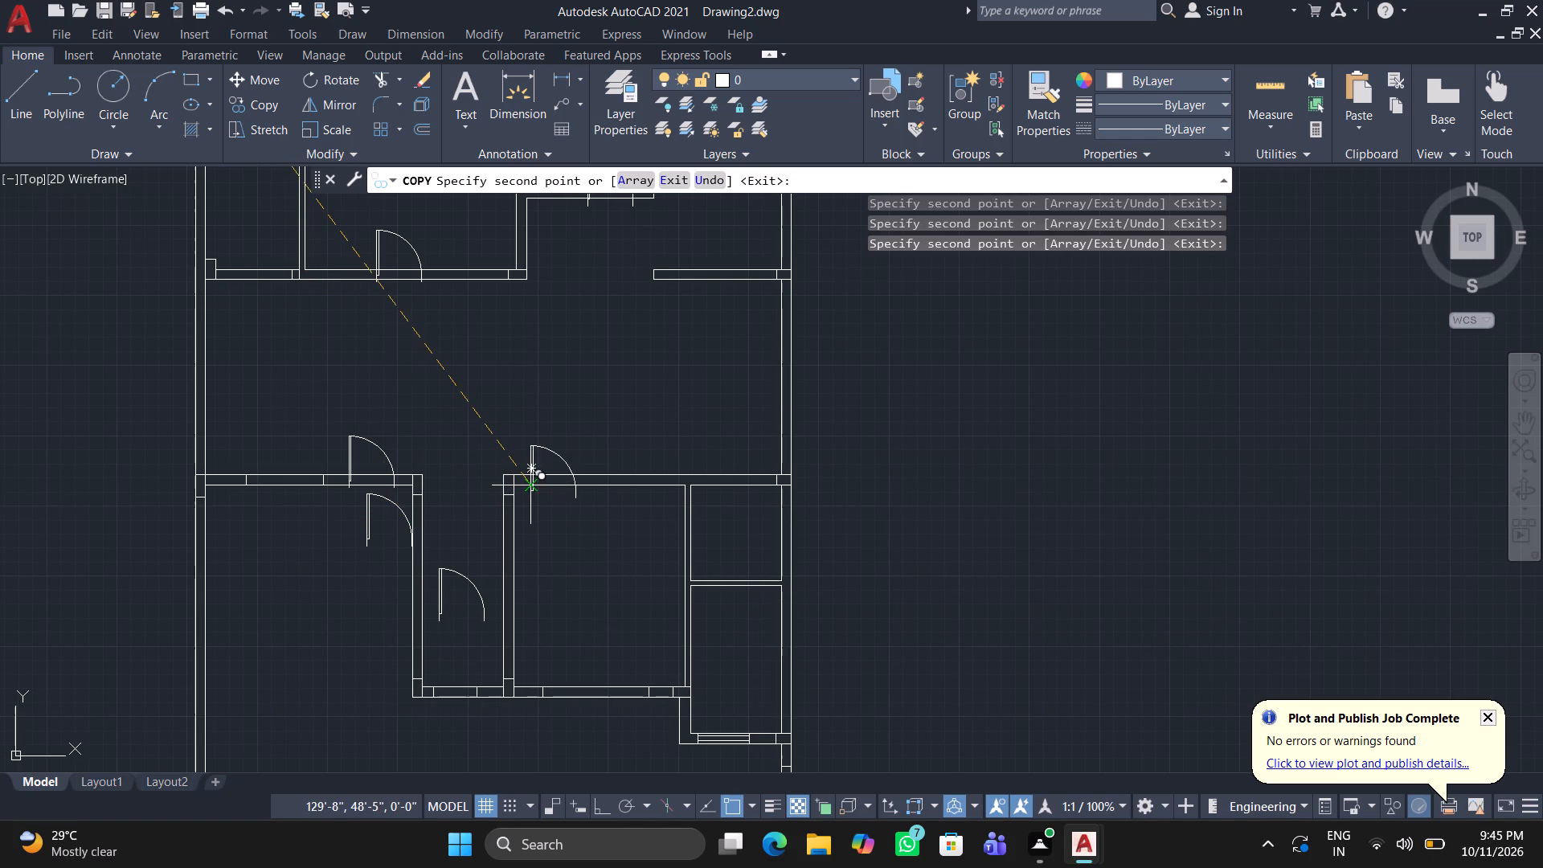
pyautogui.click(707, 609)
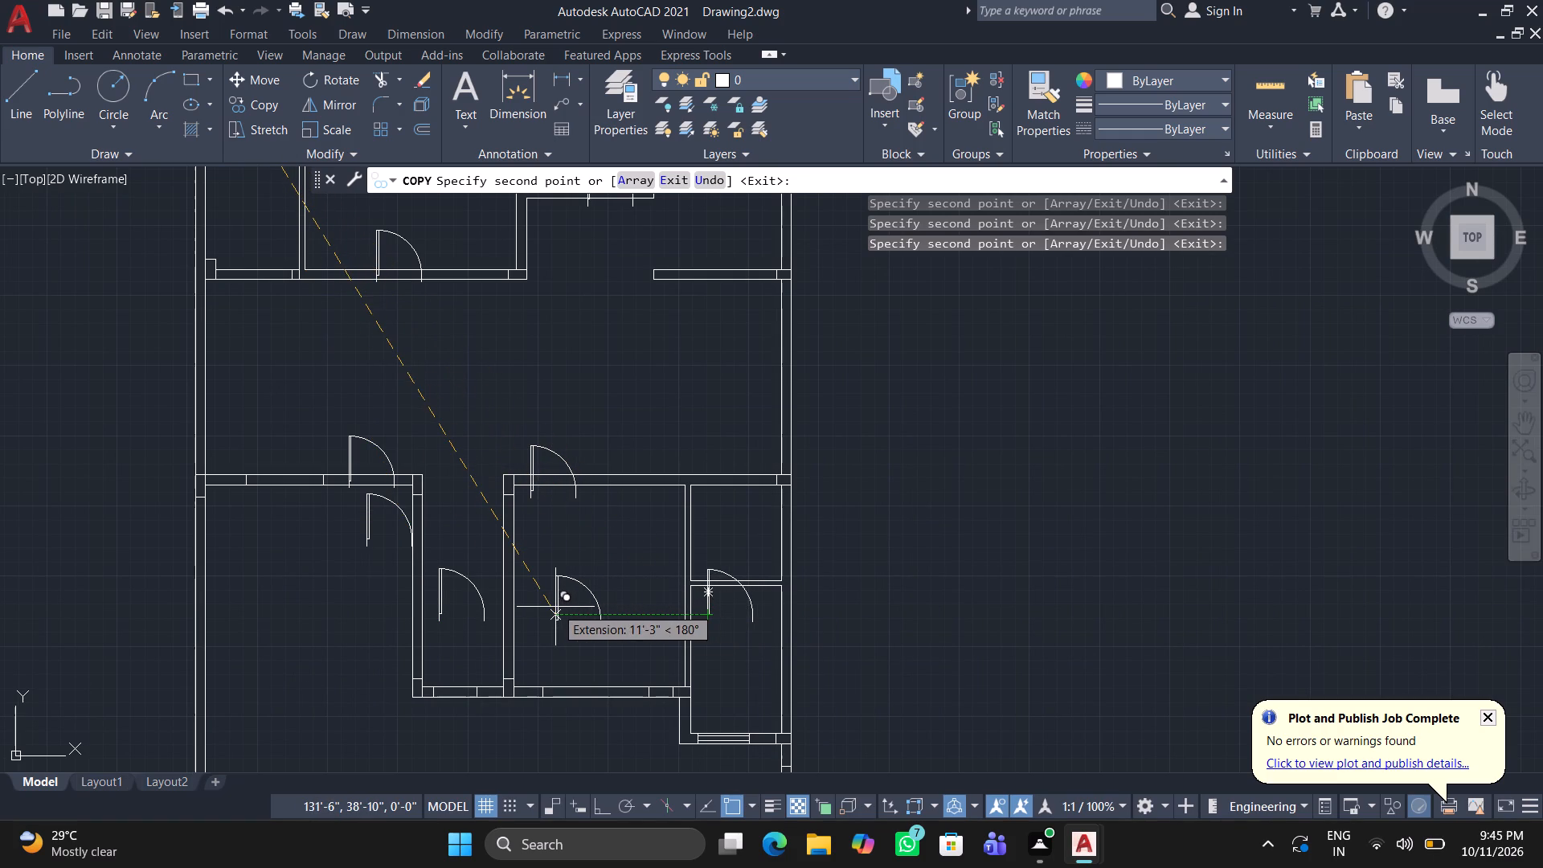
pyautogui.press('space')
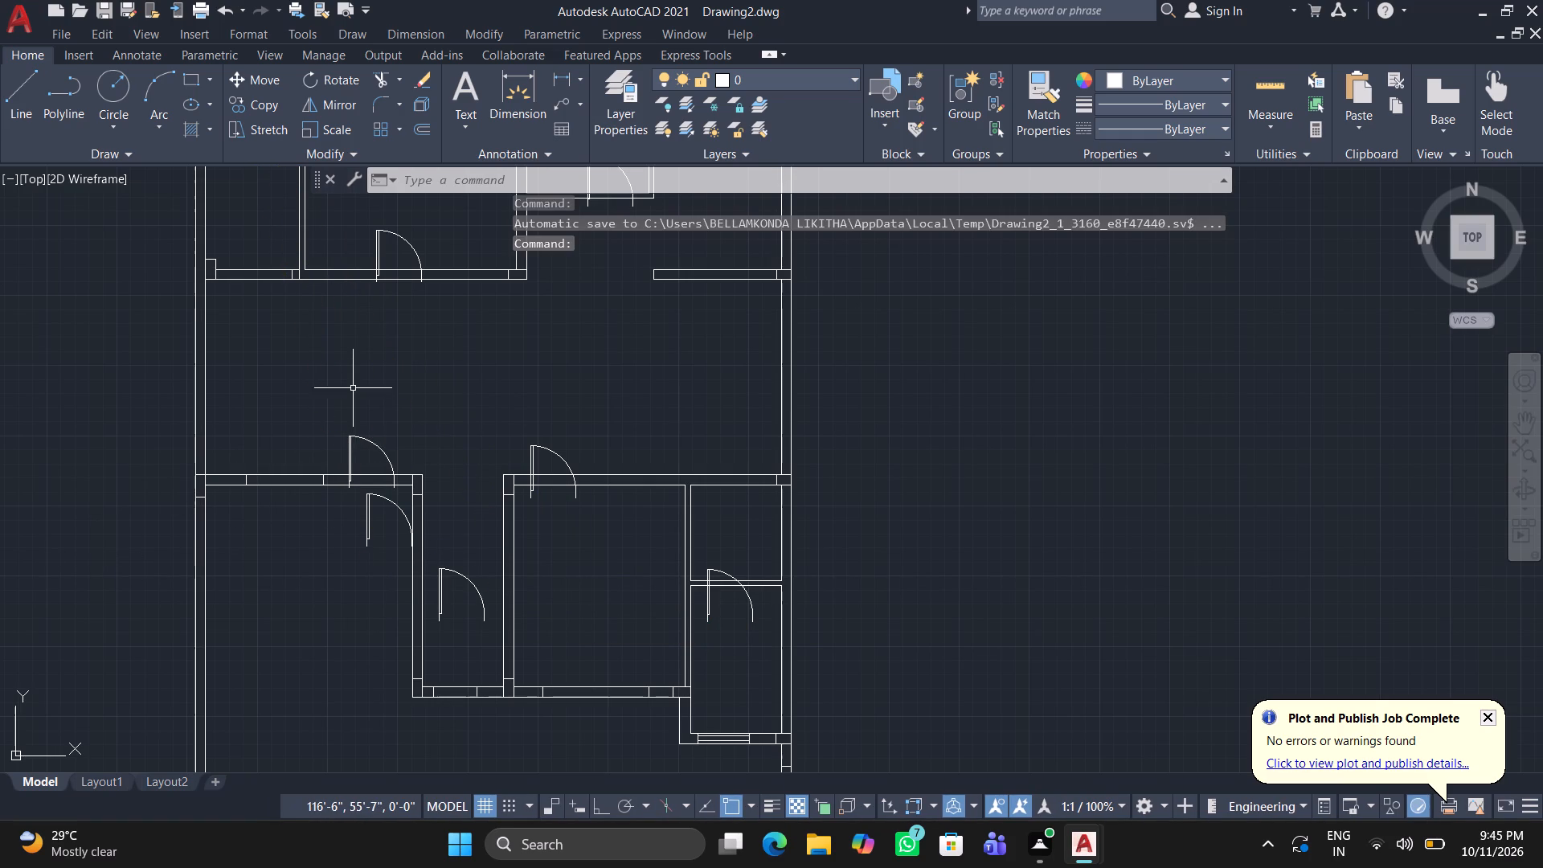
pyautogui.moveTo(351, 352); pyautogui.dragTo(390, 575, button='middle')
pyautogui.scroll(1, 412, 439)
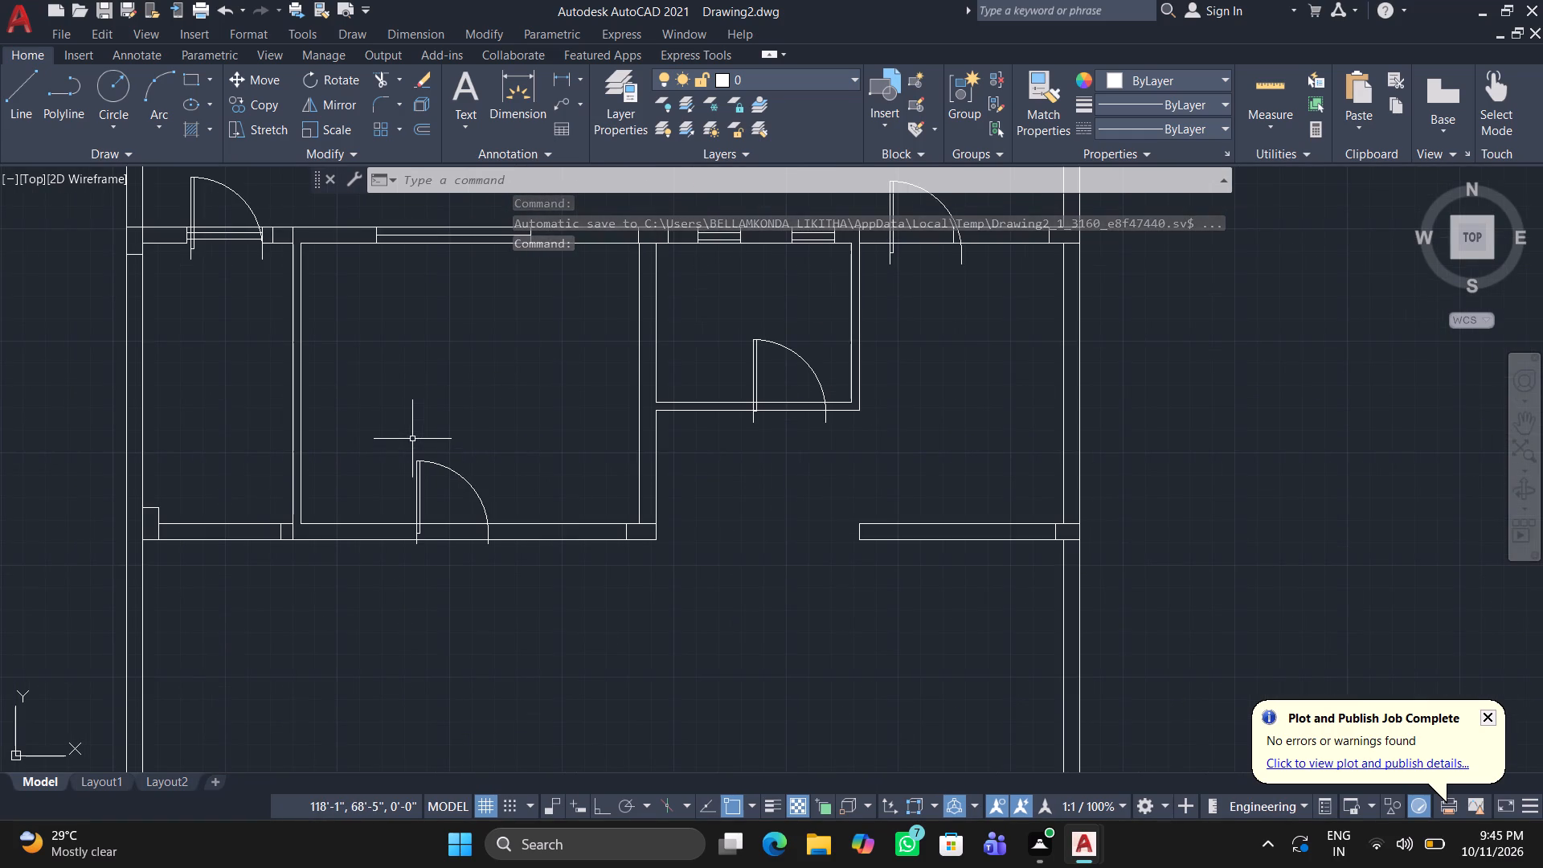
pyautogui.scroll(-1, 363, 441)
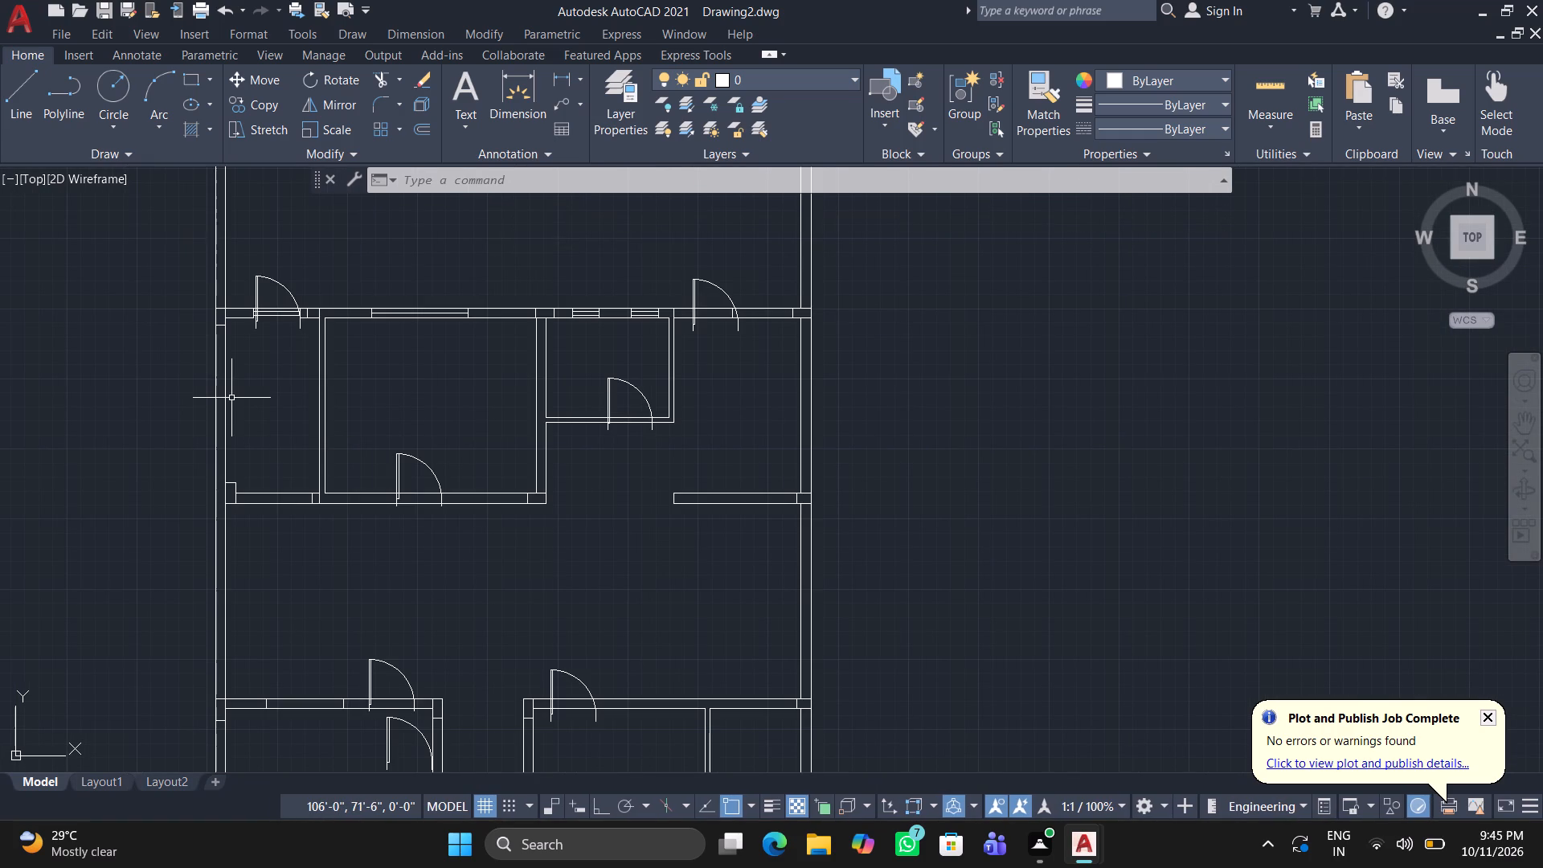
# Delete the door block overlapping the window in the top-left room's upper wall.
pyautogui.scroll(1, 247, 289)
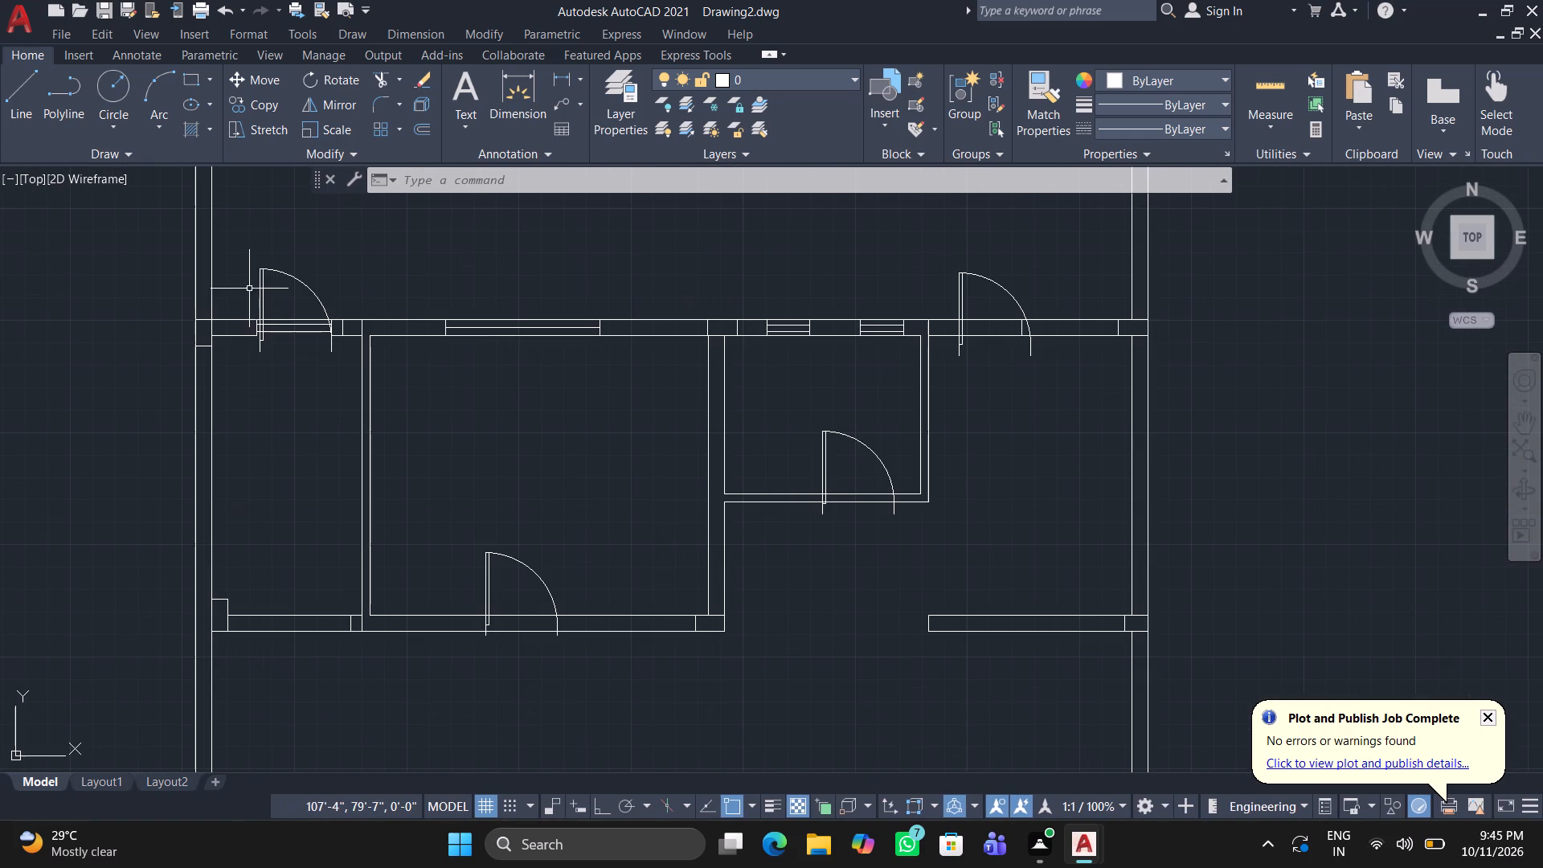
pyautogui.click(264, 283)
pyautogui.press('Delete')
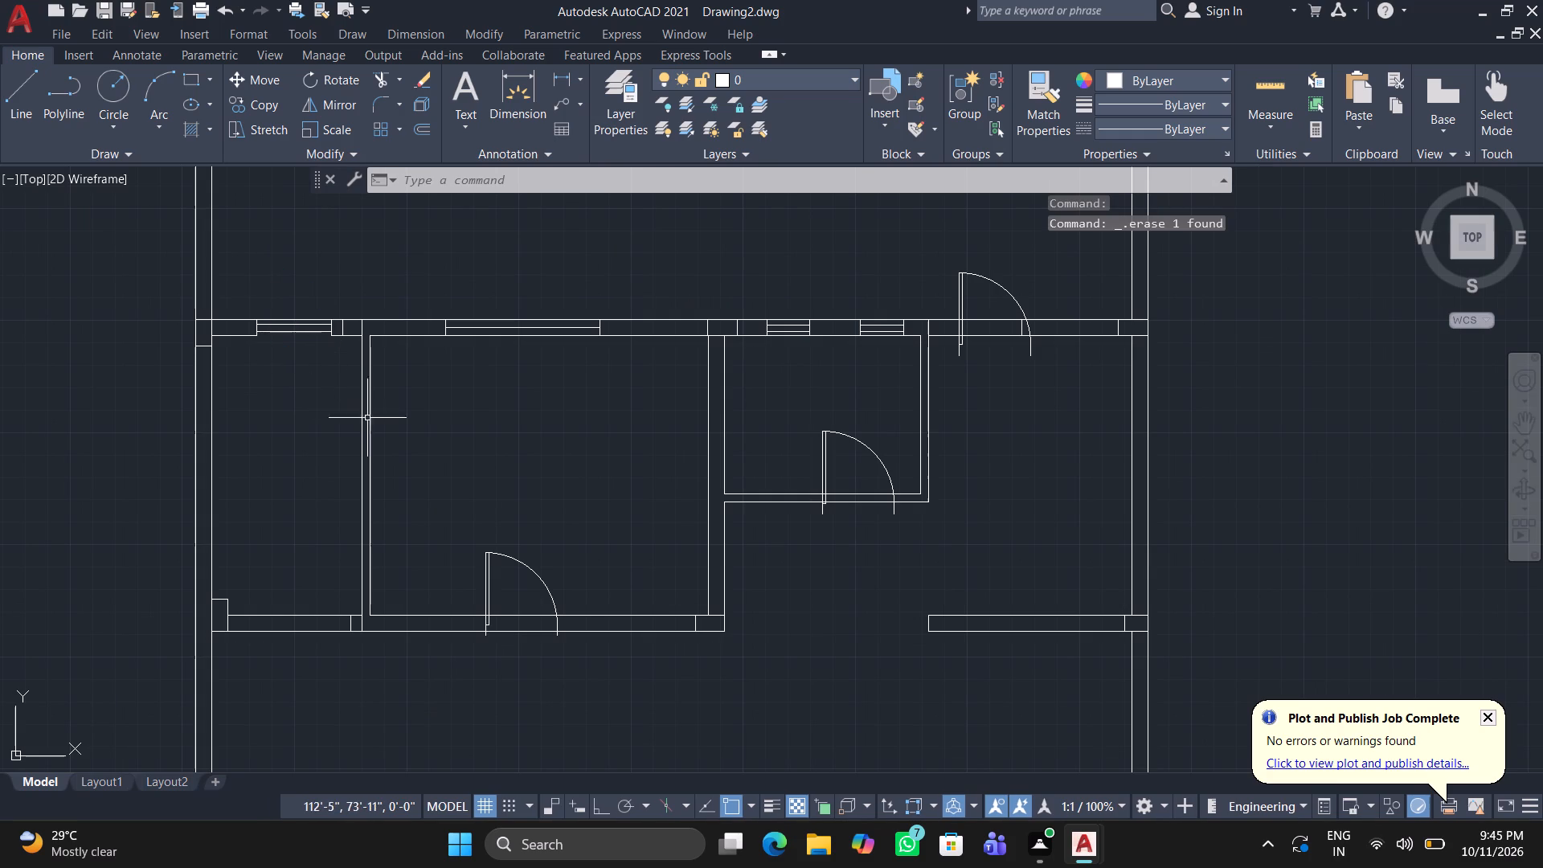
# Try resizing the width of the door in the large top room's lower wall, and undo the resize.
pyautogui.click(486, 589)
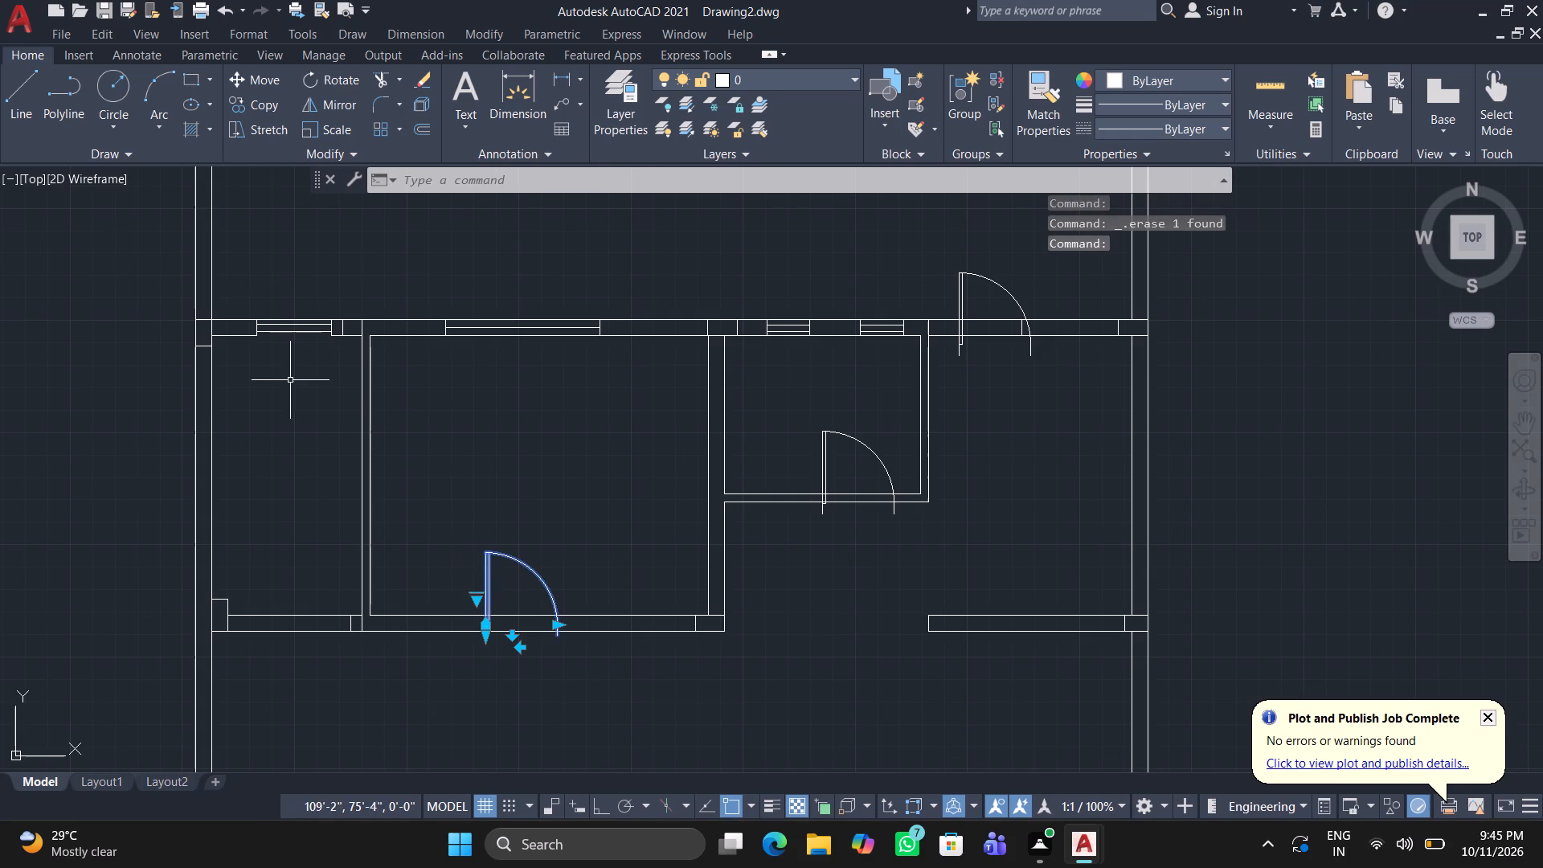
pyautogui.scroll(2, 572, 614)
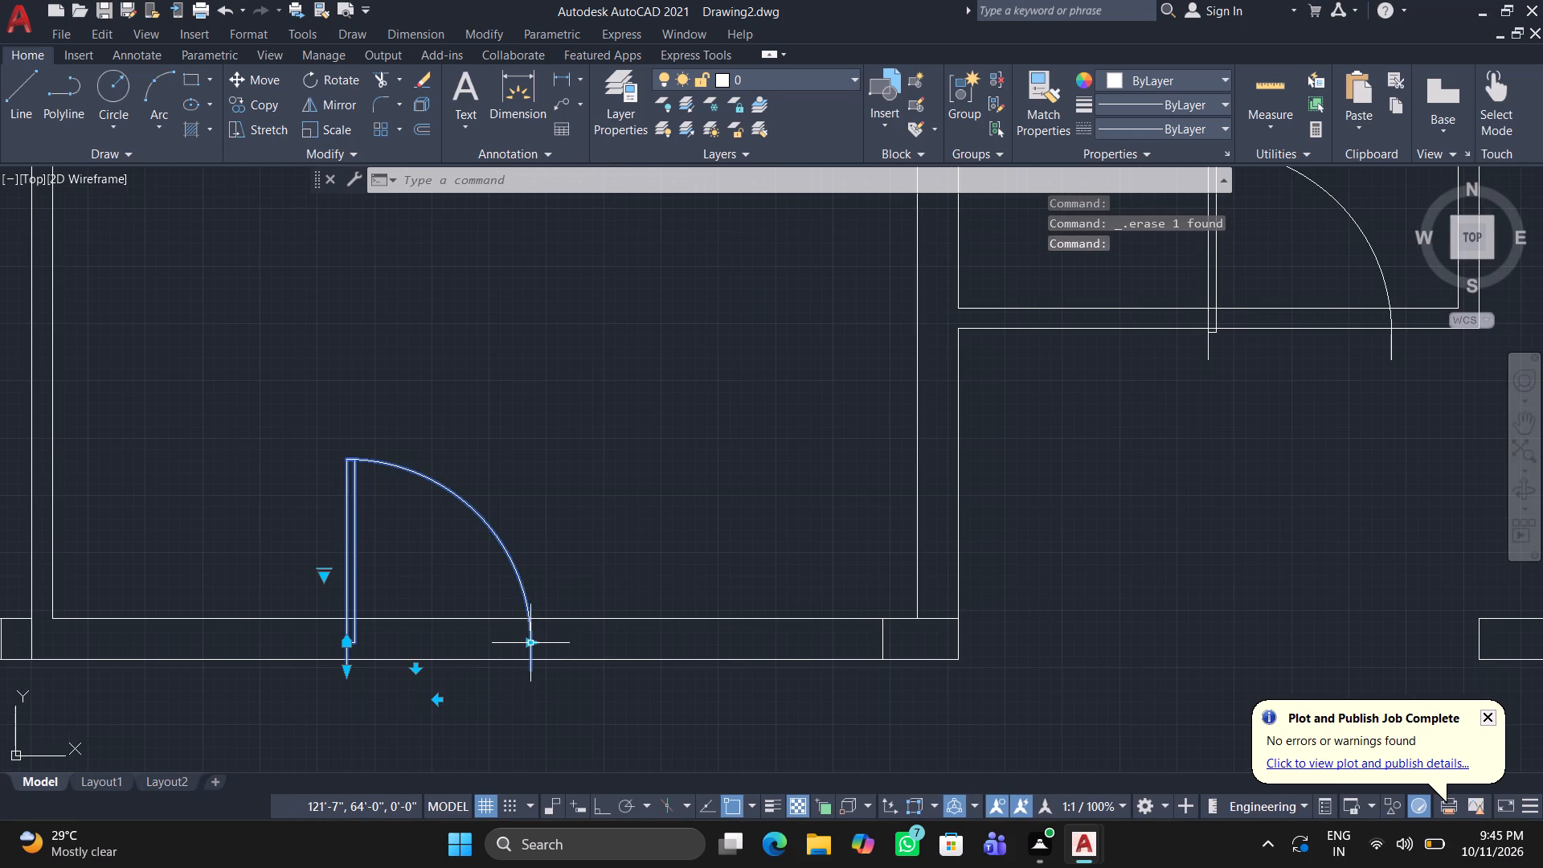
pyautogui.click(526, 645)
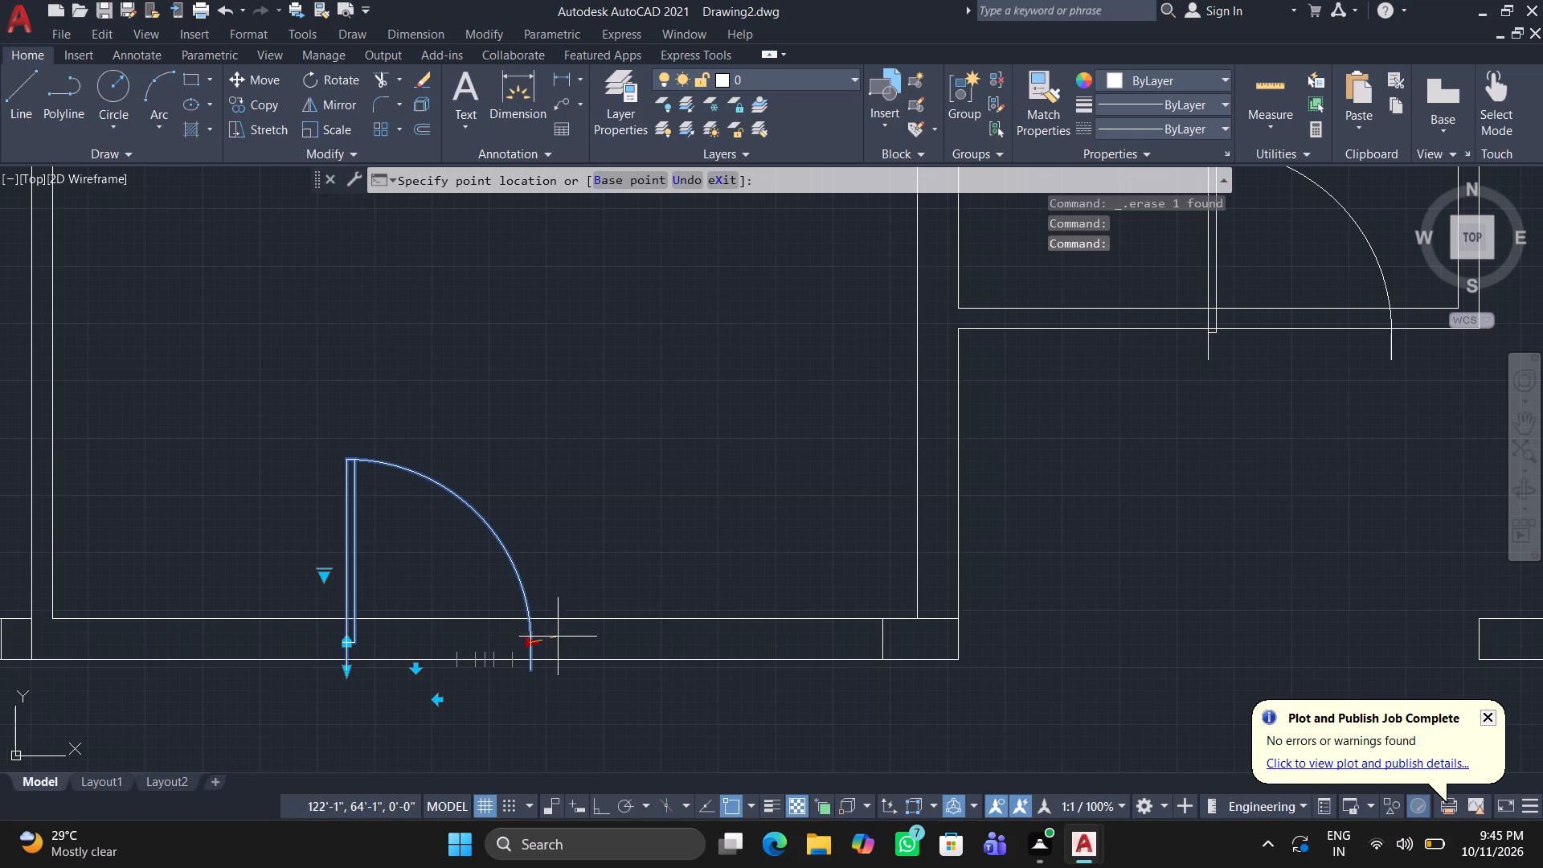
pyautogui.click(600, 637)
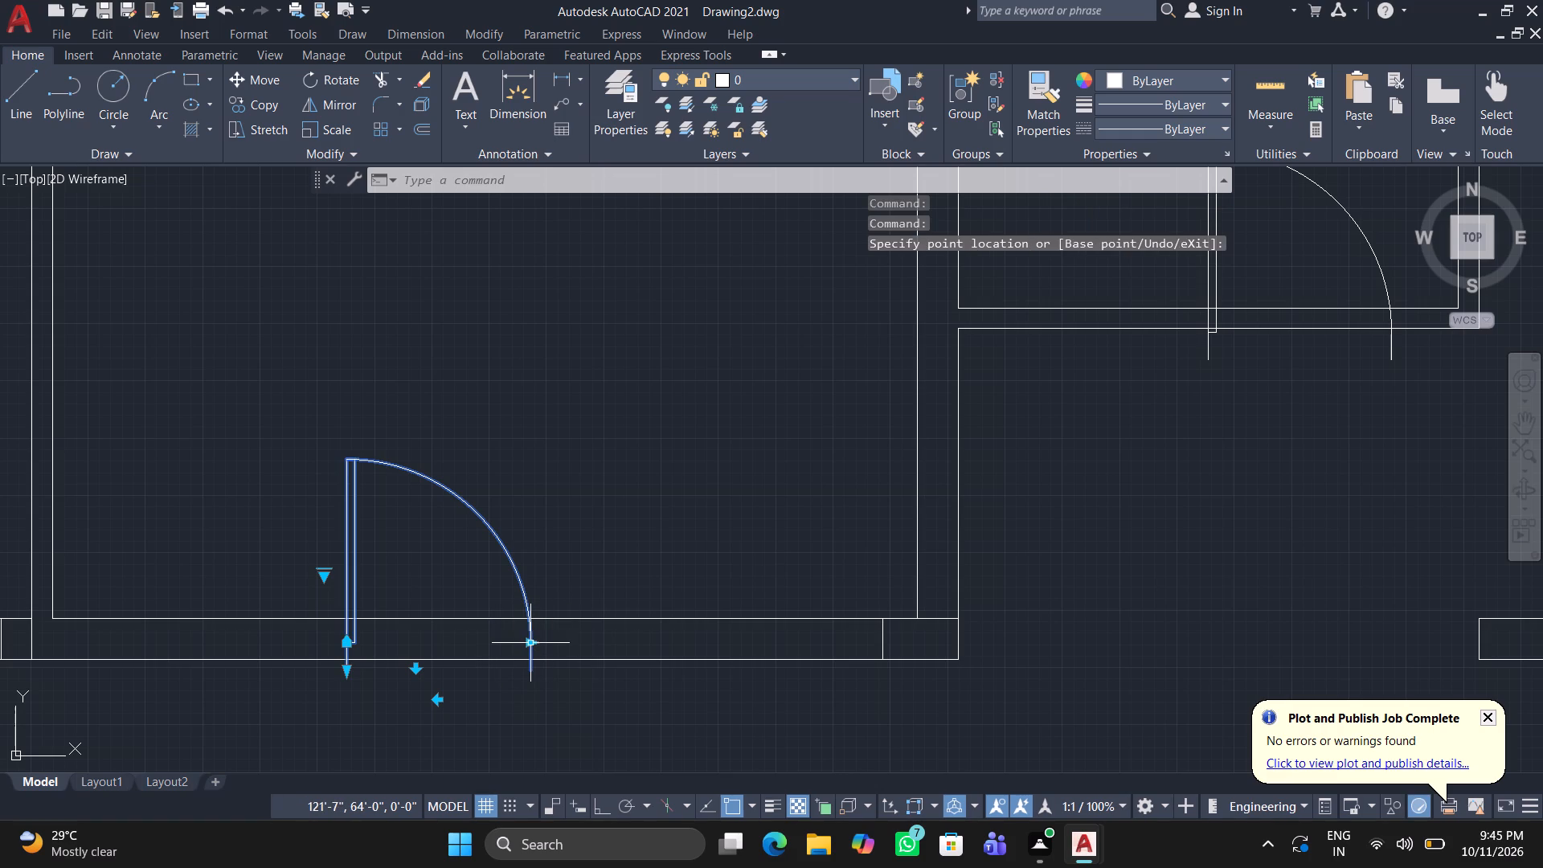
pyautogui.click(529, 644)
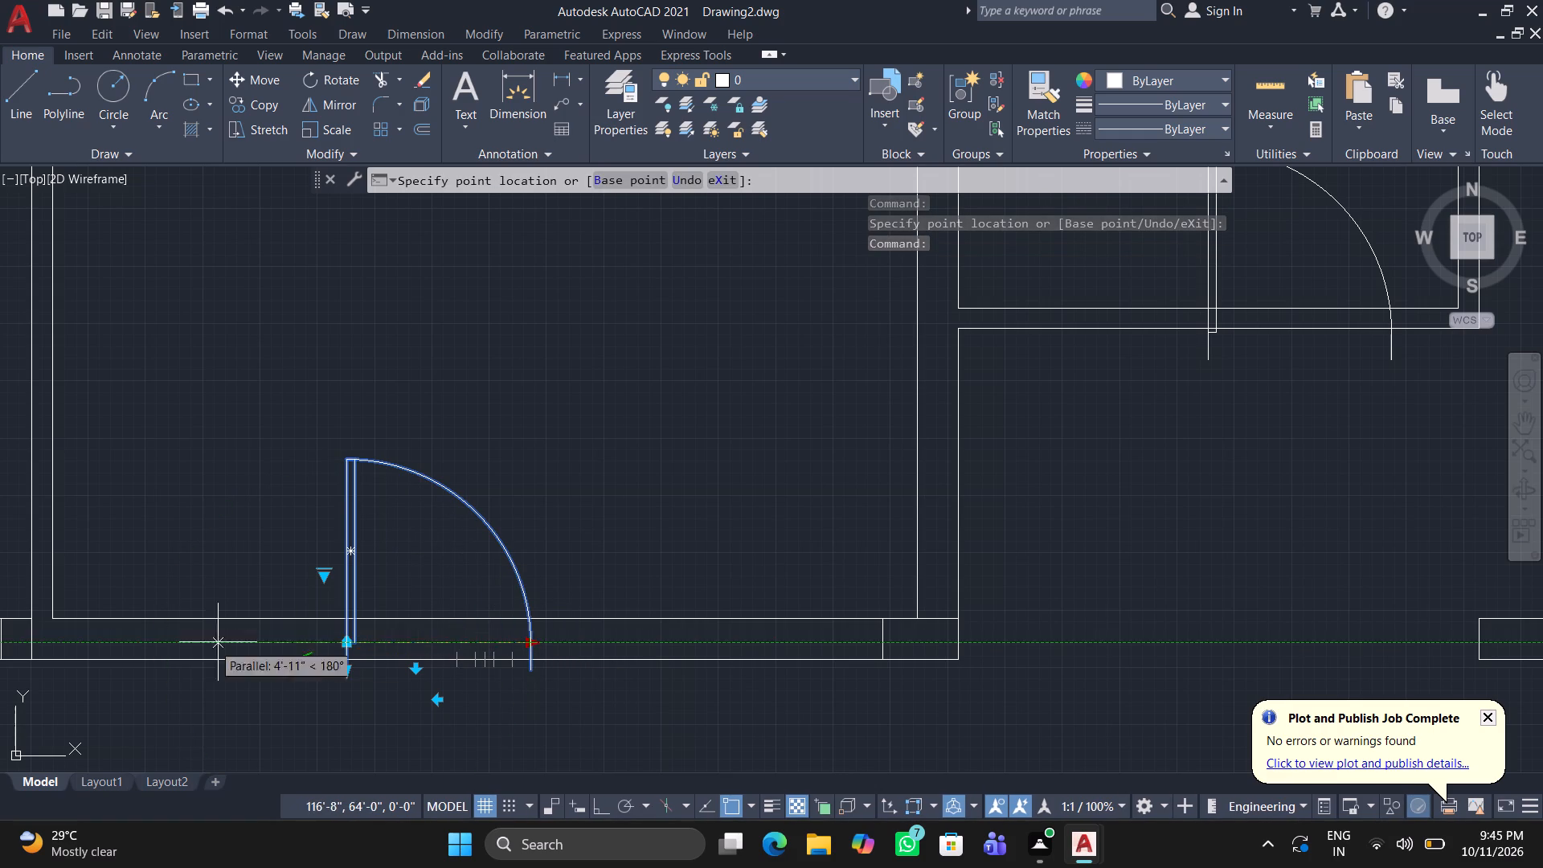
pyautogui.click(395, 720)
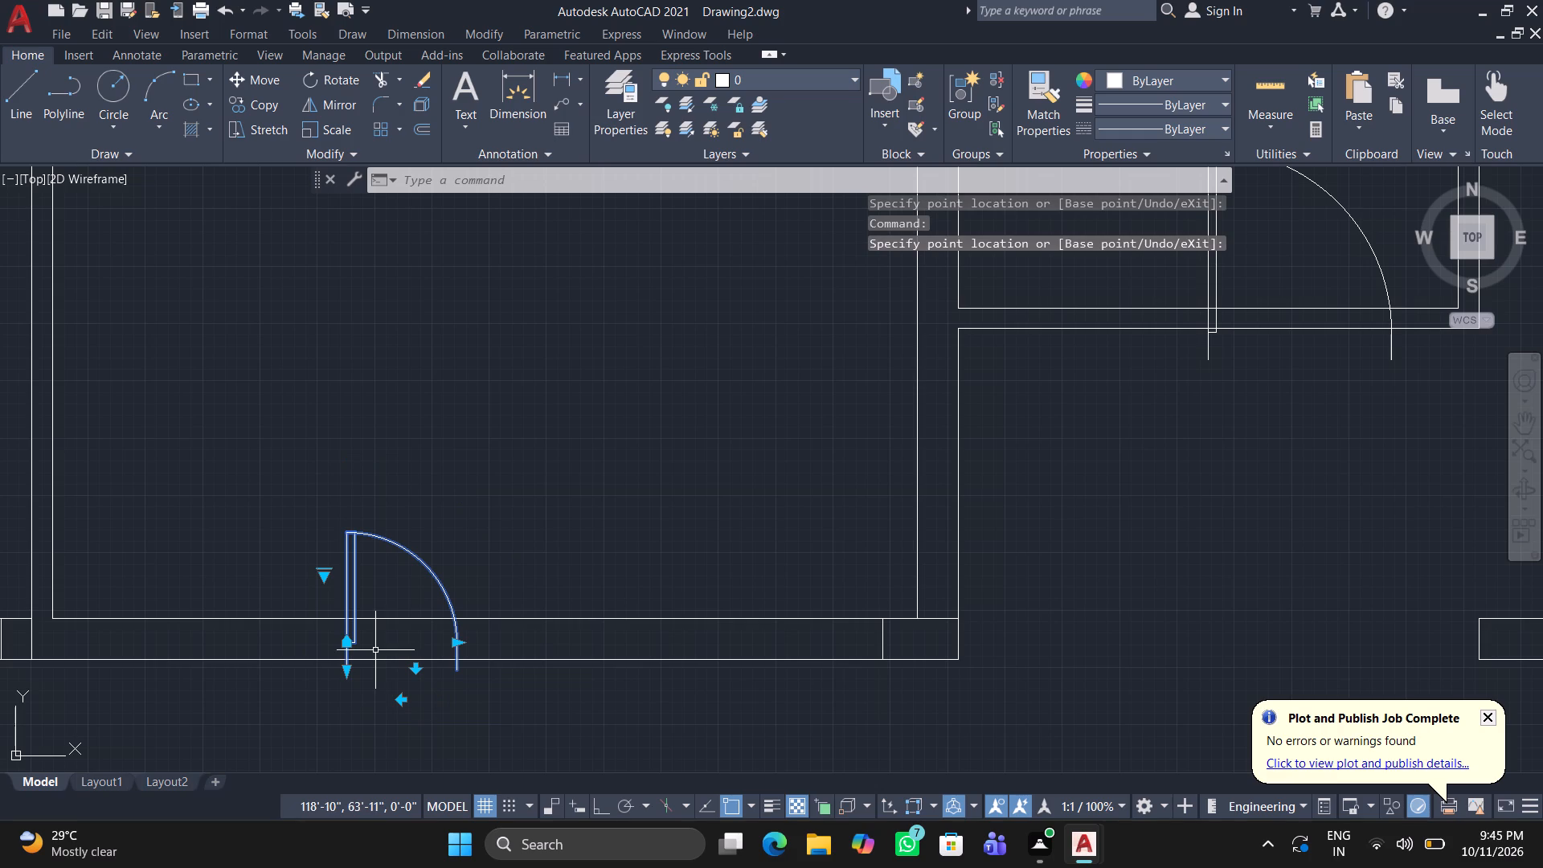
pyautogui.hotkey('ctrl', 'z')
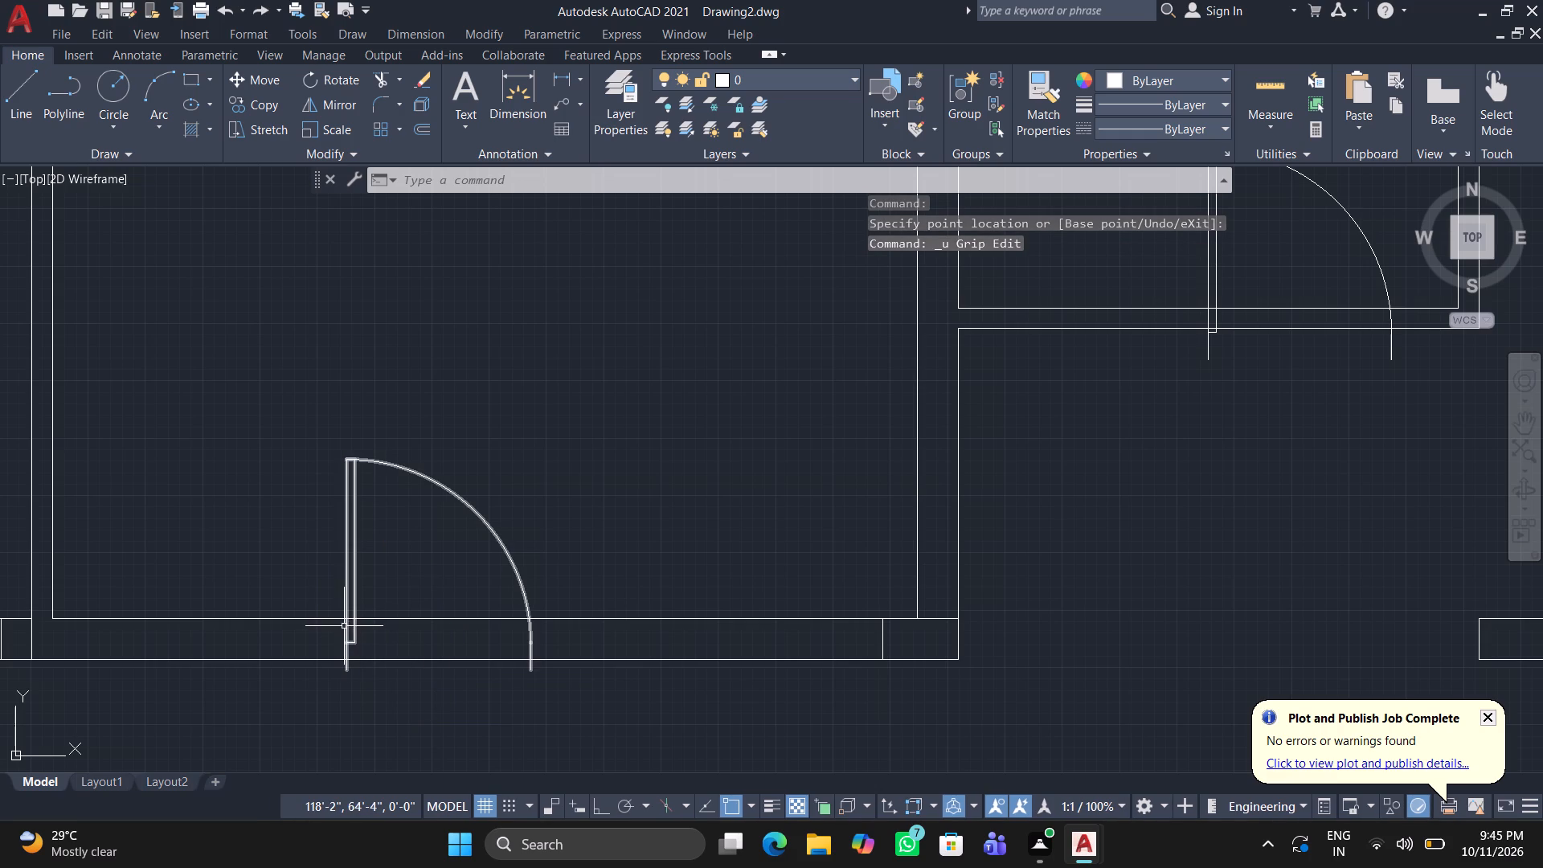
# Move the large top room's door up so the lower end of its hinge jamb sits on the wall's lower line.
pyautogui.moveTo(374, 550); pyautogui.dragTo(346, 541)
pyautogui.click(314, 541)
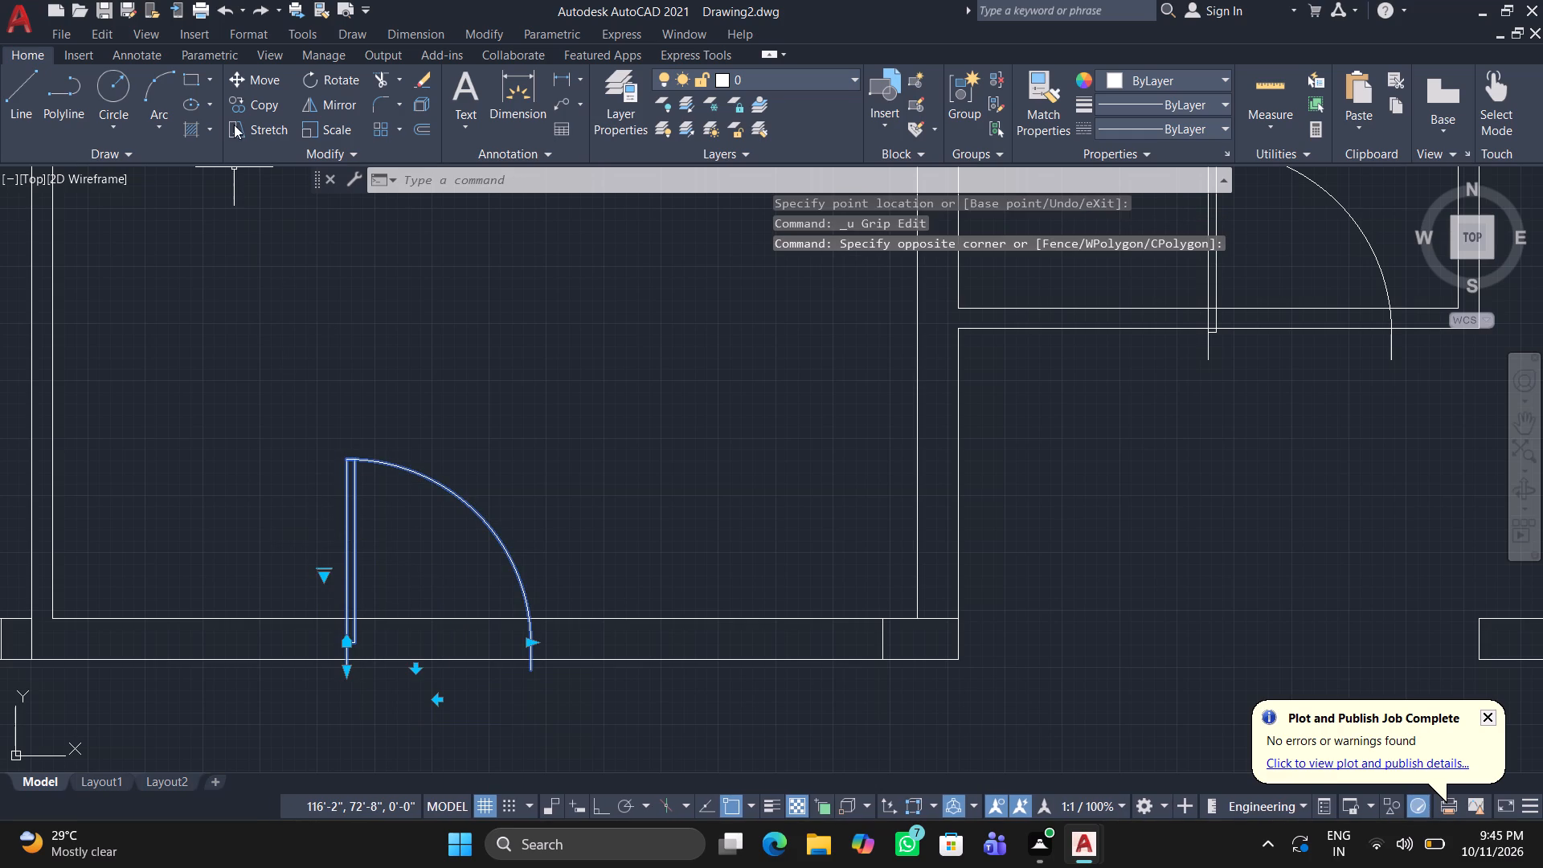
pyautogui.click(234, 69)
pyautogui.scroll(2, 325, 674)
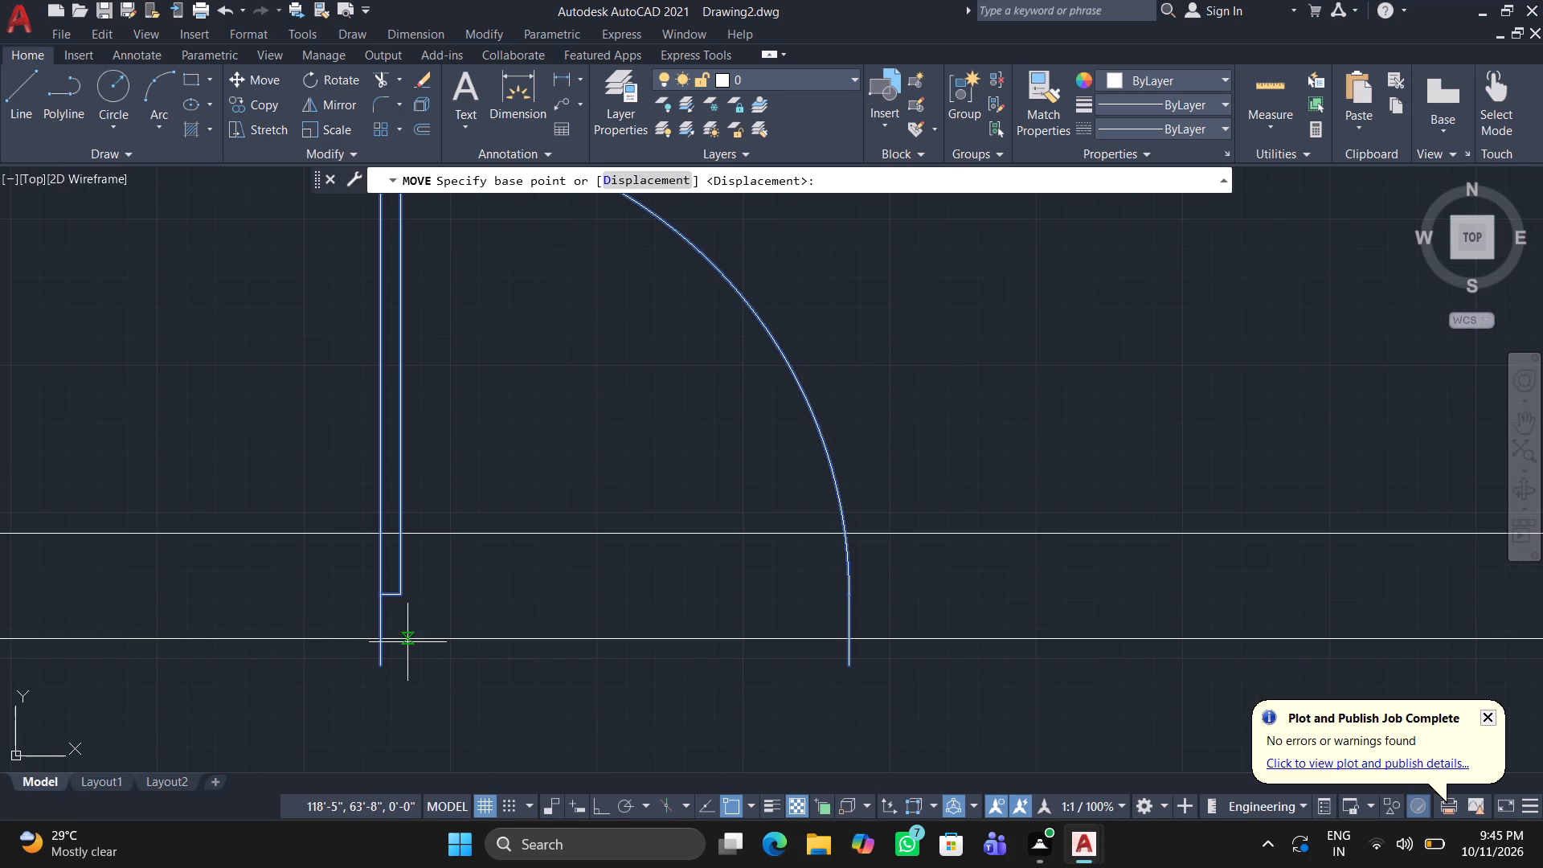
pyautogui.click(379, 664)
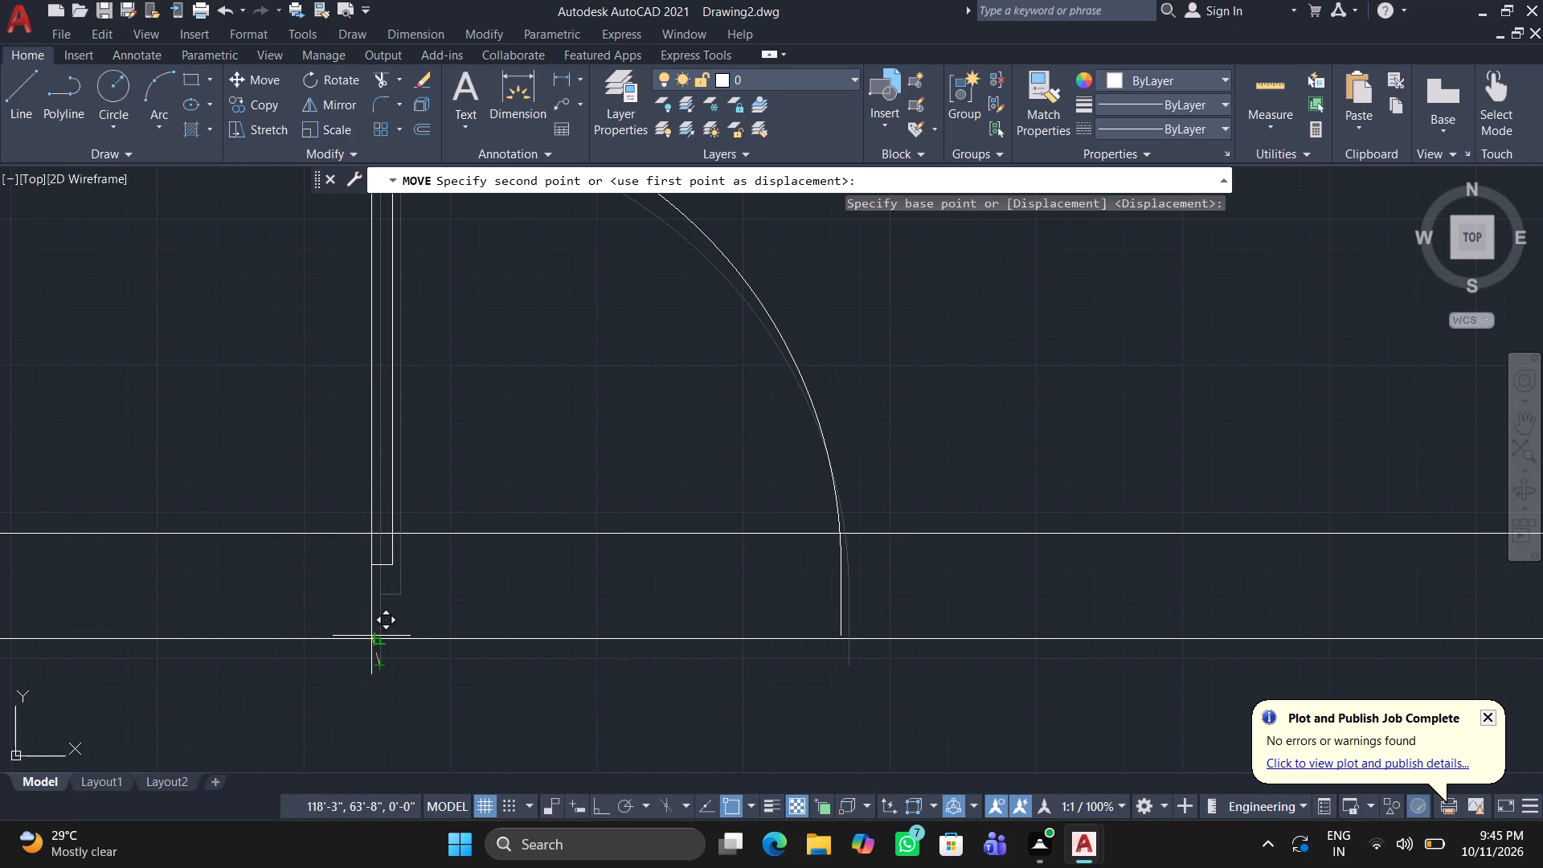
pyautogui.click(370, 636)
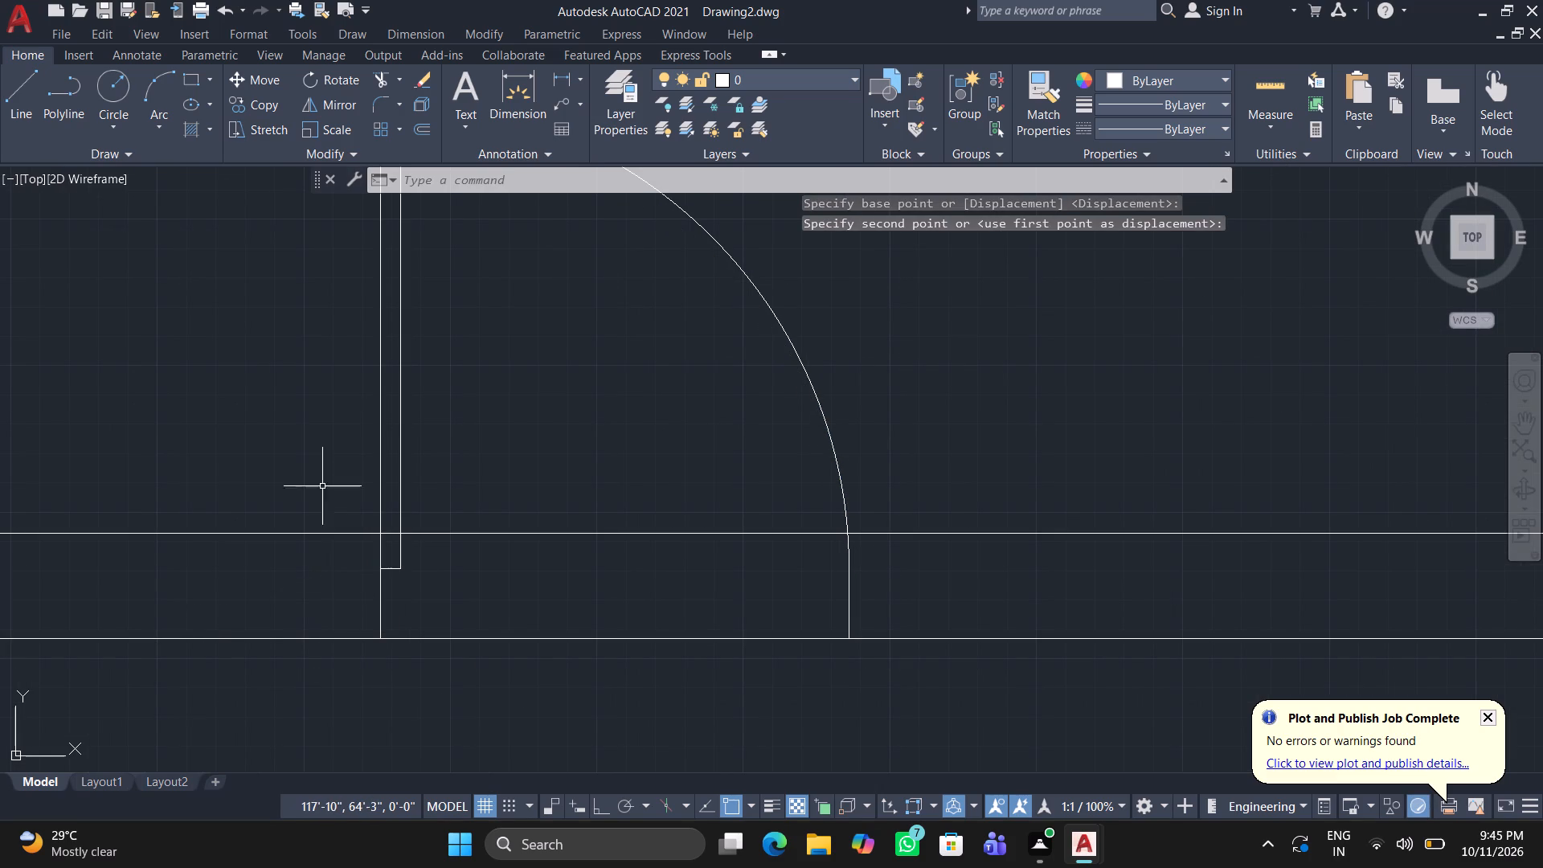
# Trim both wall lines across the door opening in the large top room's lower wall.
pyautogui.scroll(-3, 211, 276)
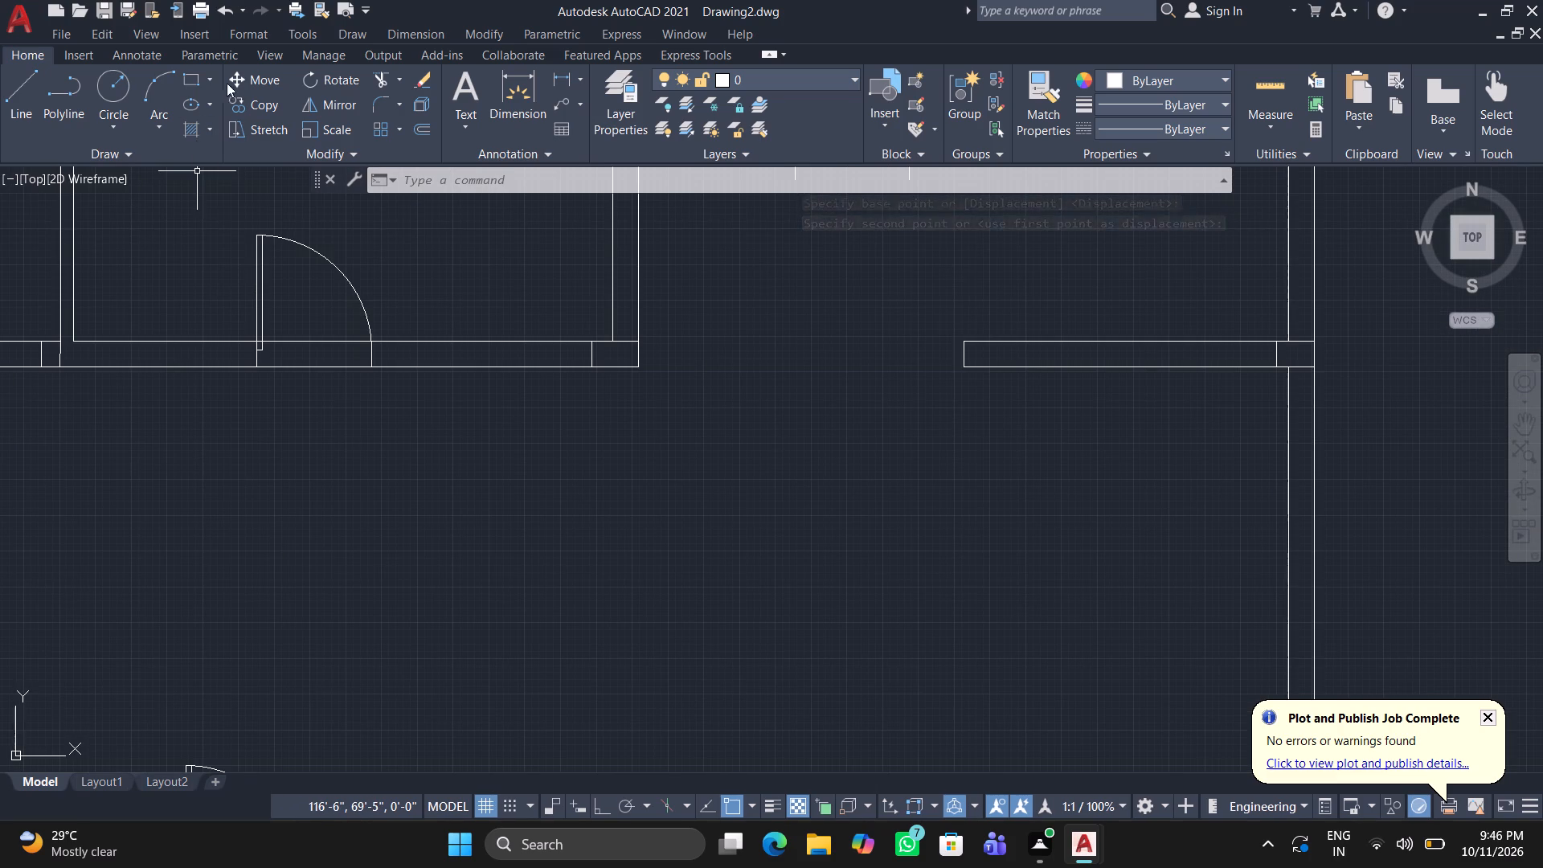
pyautogui.click(382, 76)
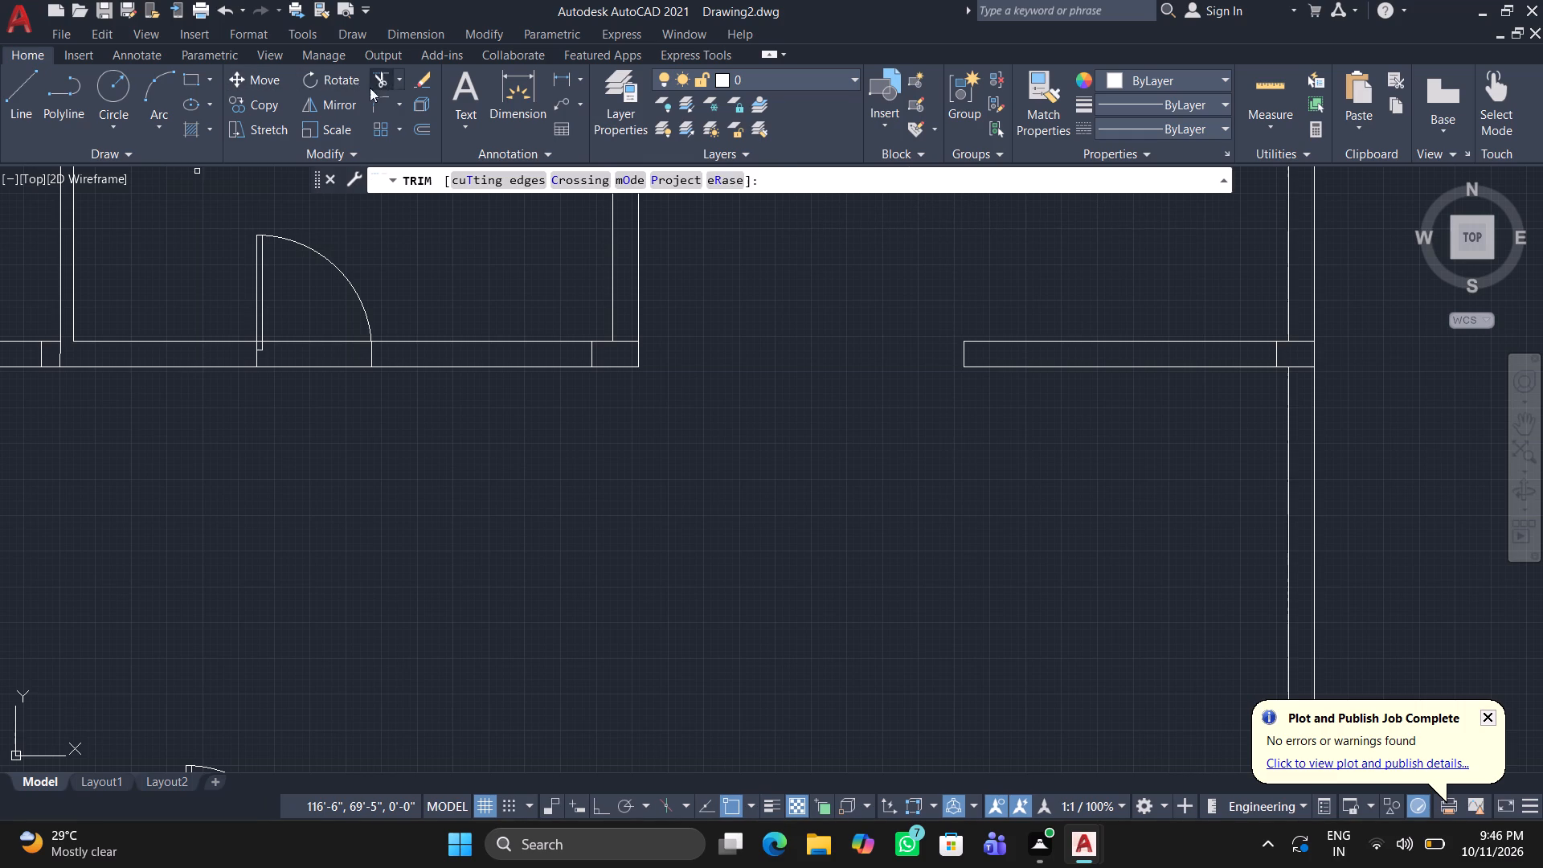
pyautogui.moveTo(297, 330); pyautogui.dragTo(305, 367)
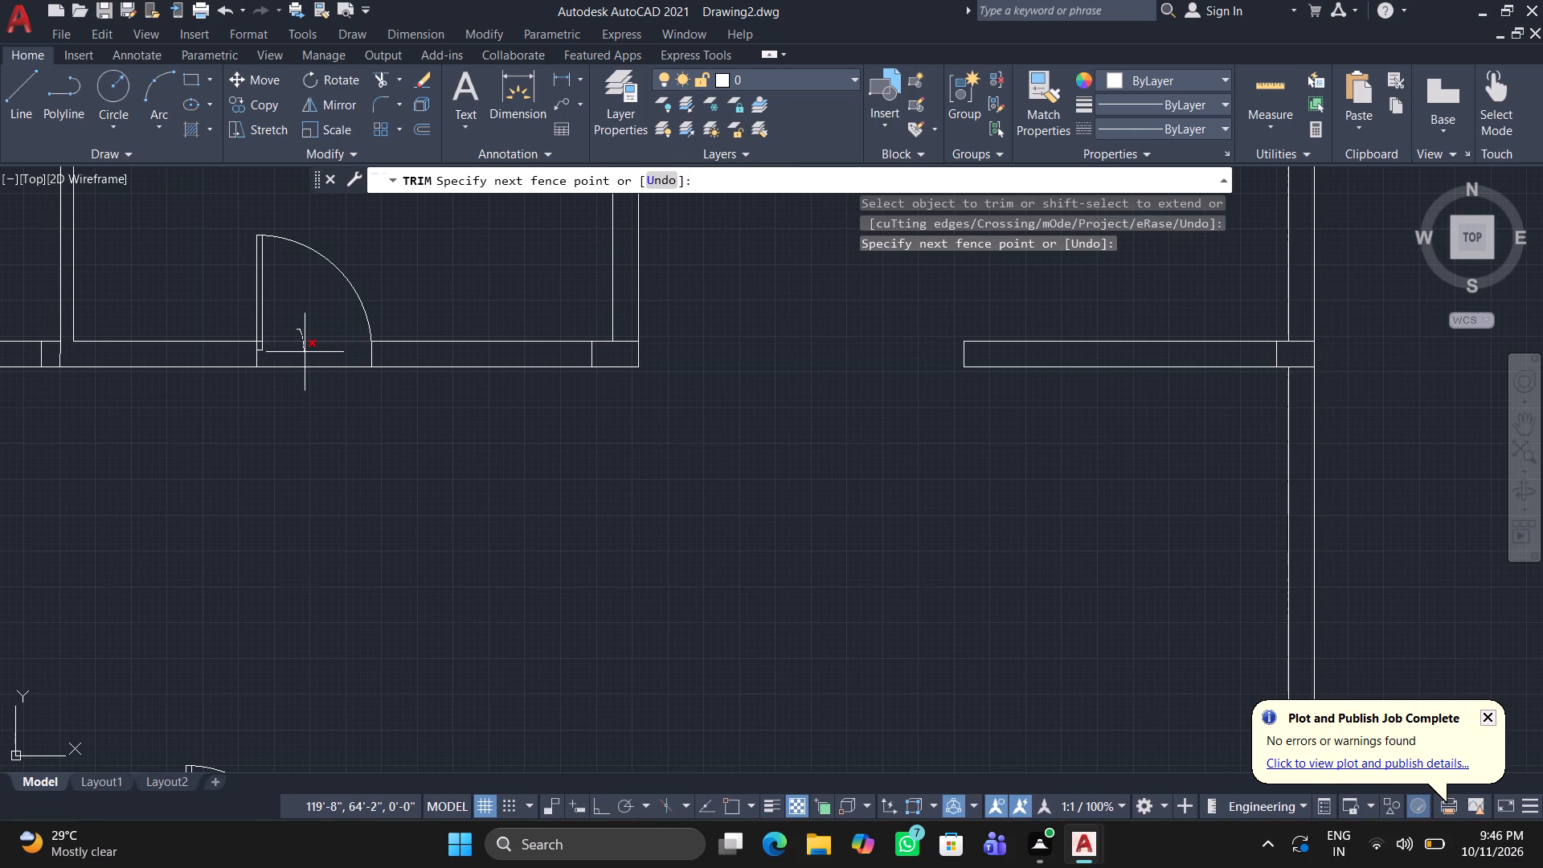
pyautogui.moveTo(305, 367); pyautogui.dragTo(305, 372)
pyautogui.press('space')
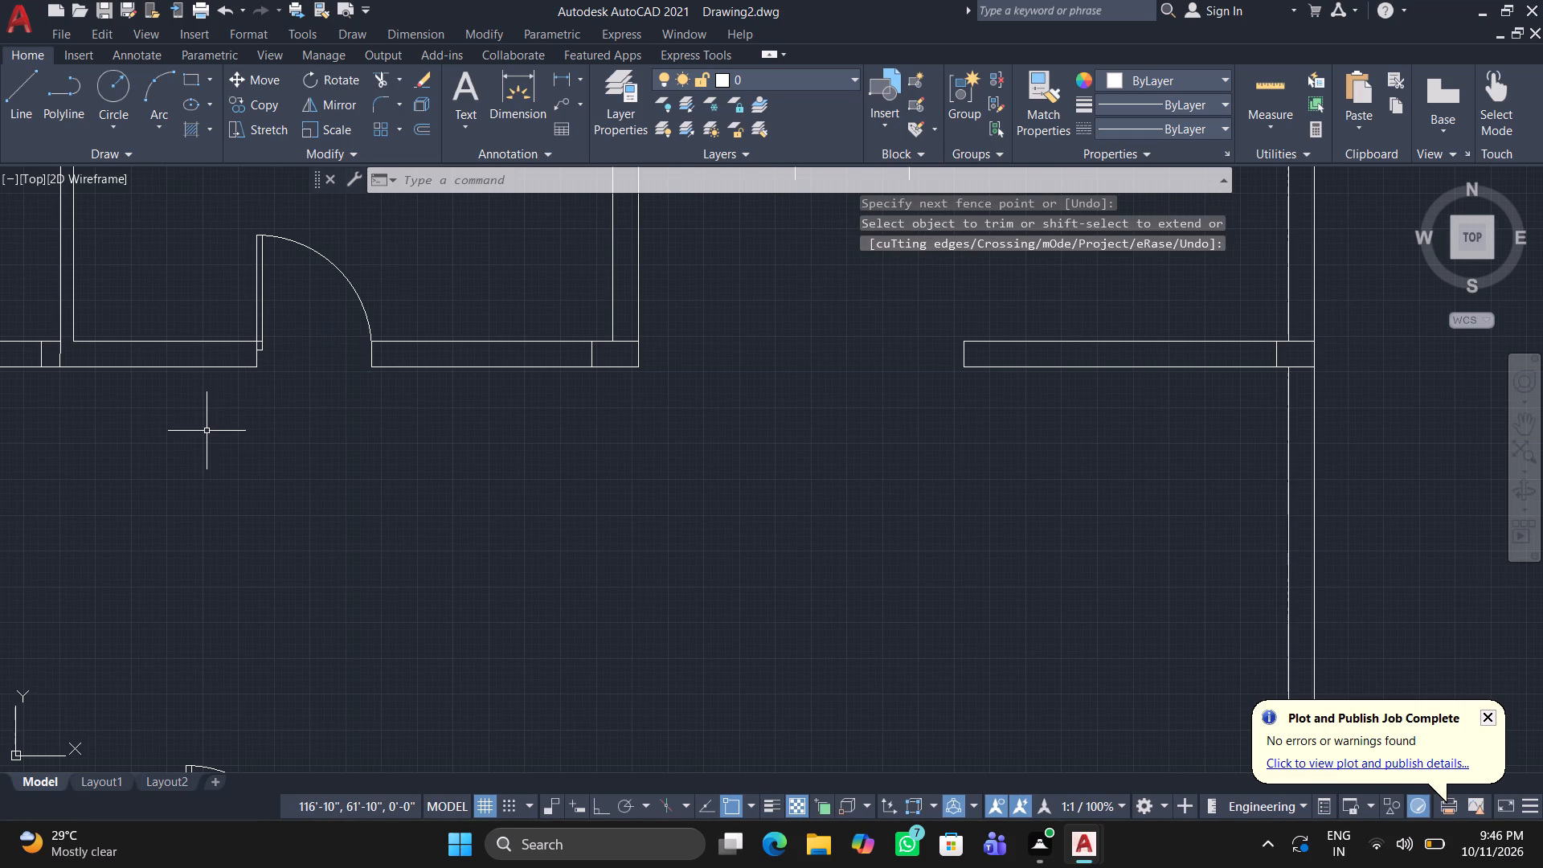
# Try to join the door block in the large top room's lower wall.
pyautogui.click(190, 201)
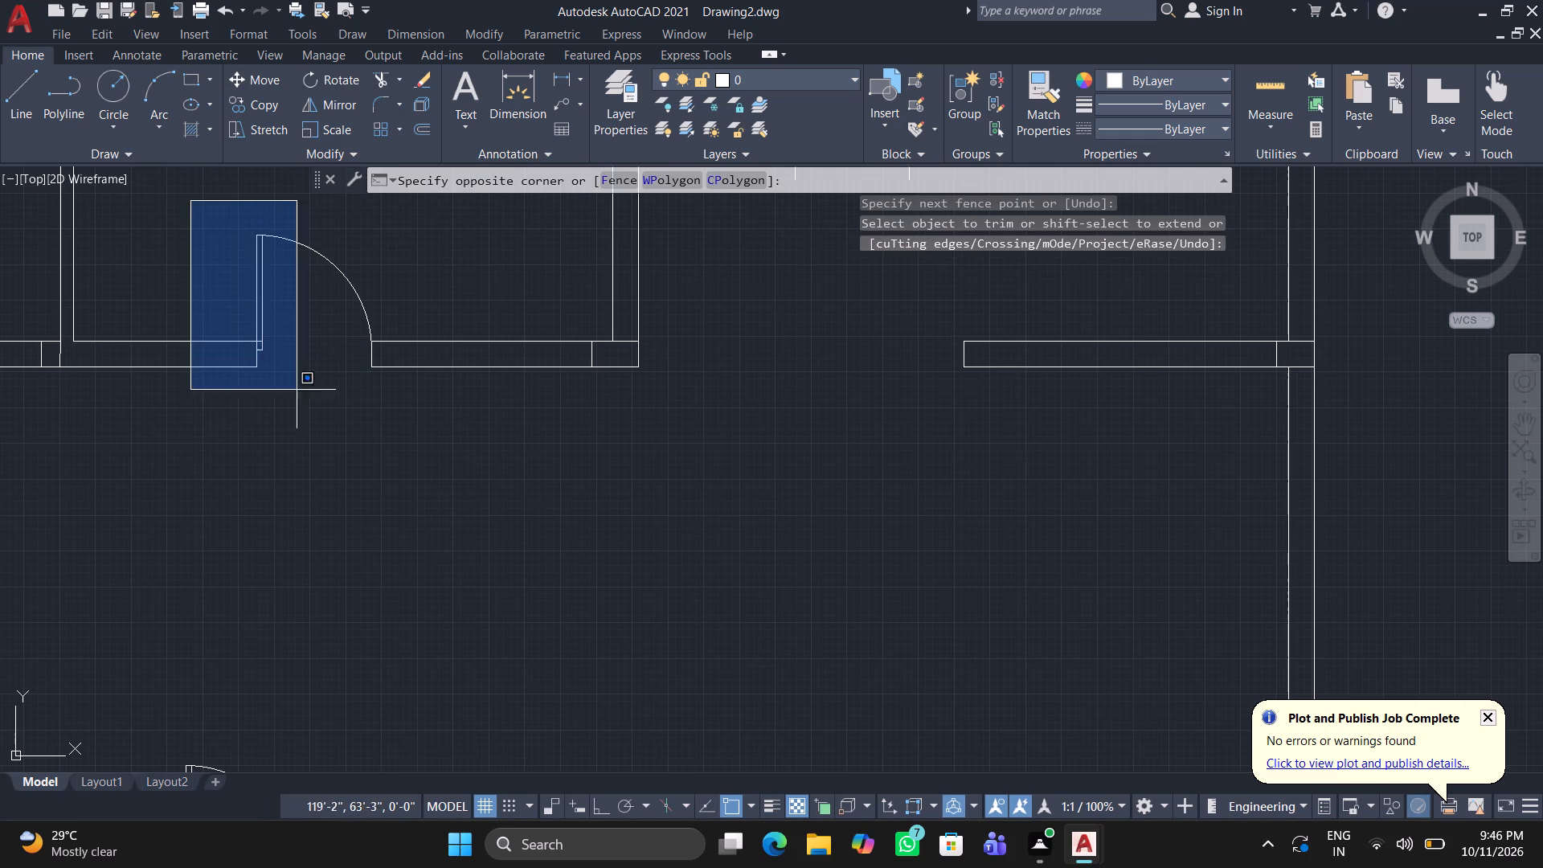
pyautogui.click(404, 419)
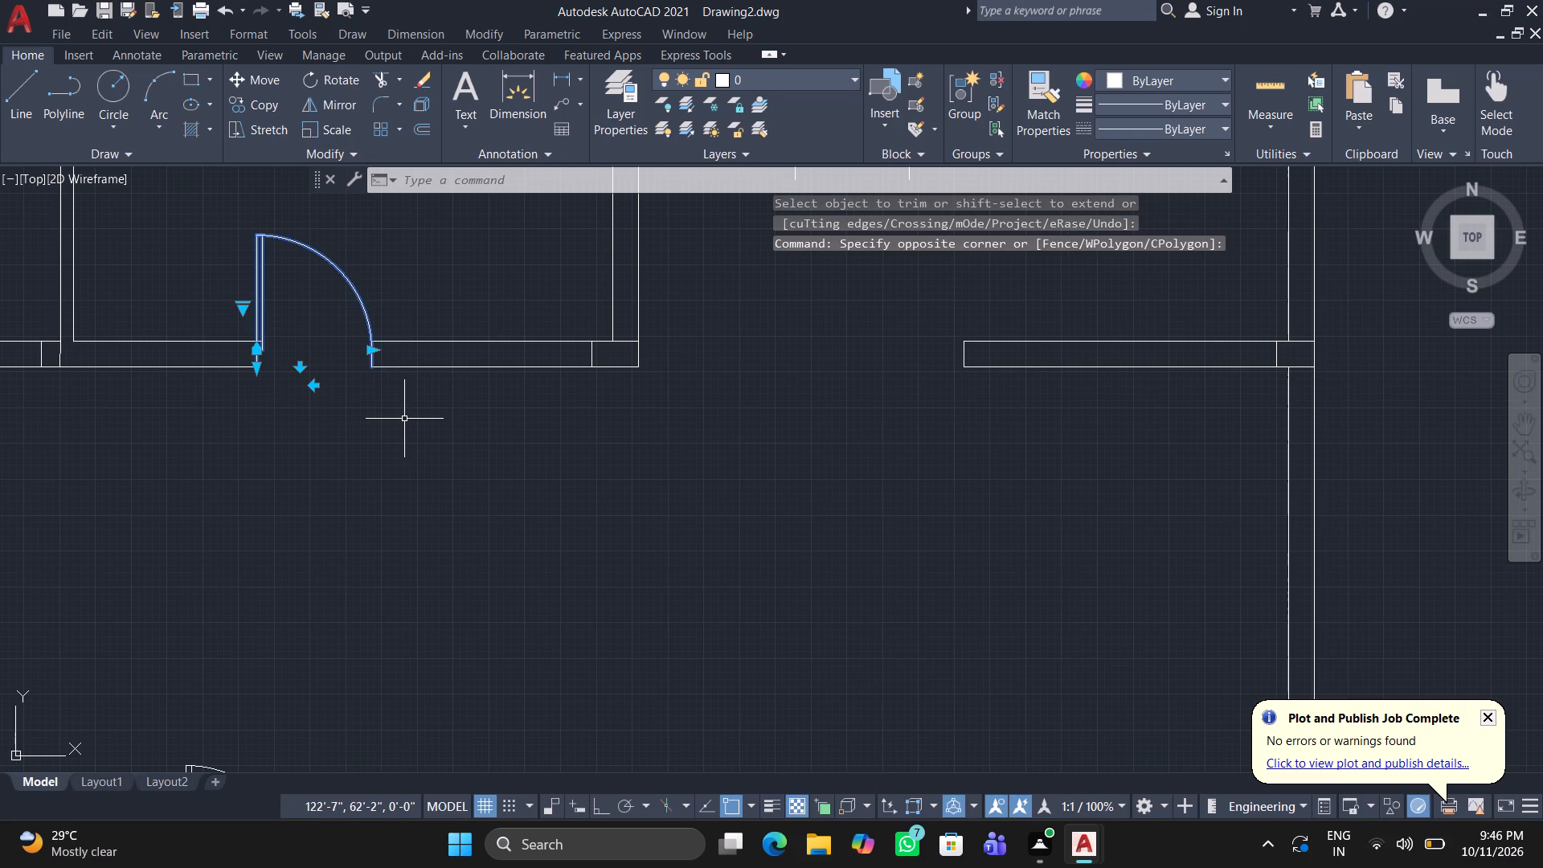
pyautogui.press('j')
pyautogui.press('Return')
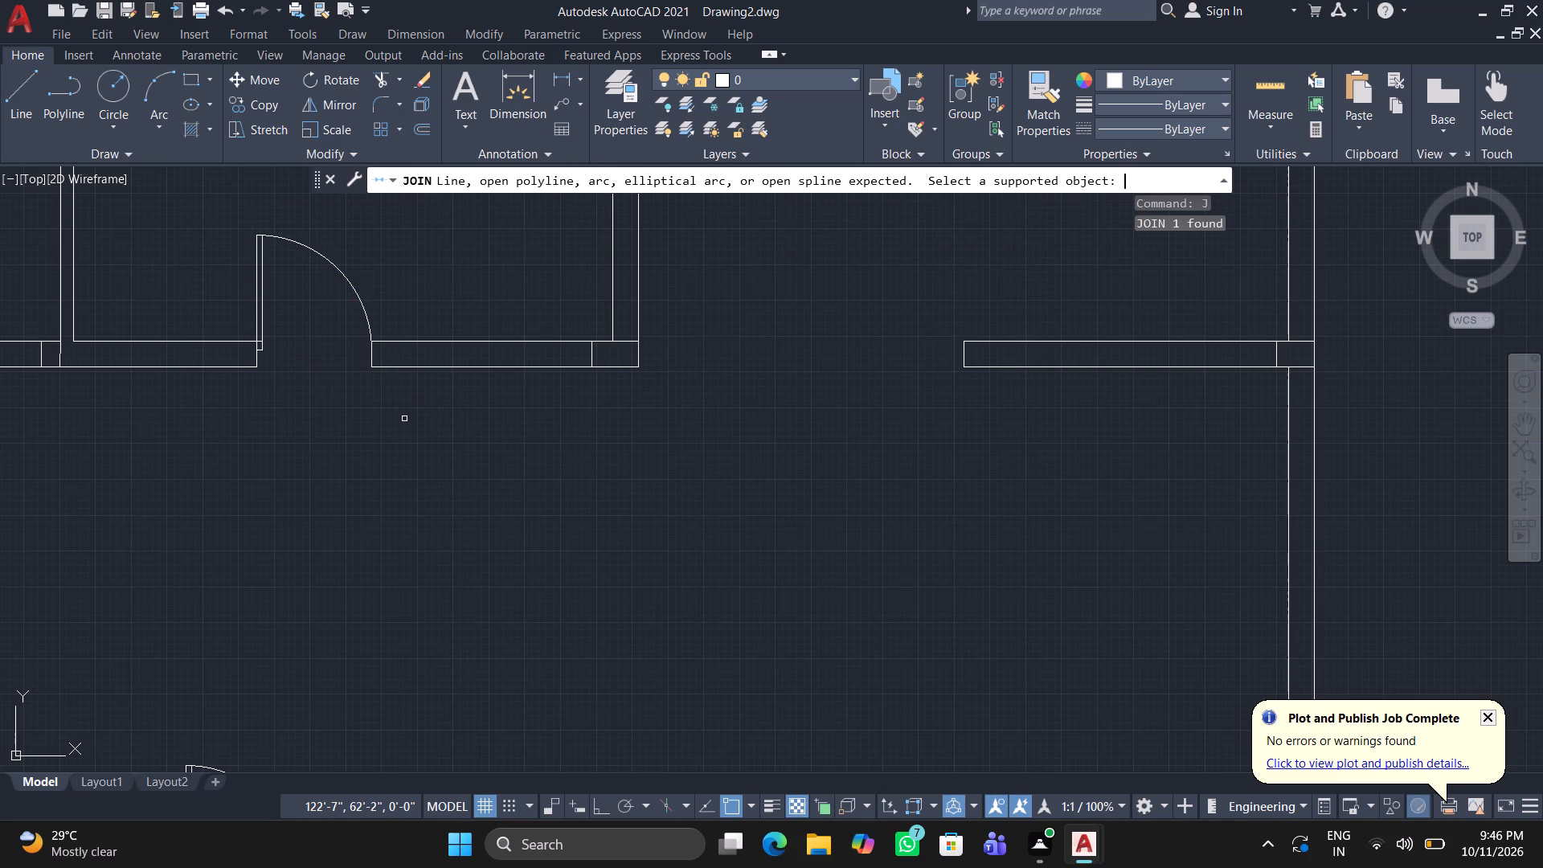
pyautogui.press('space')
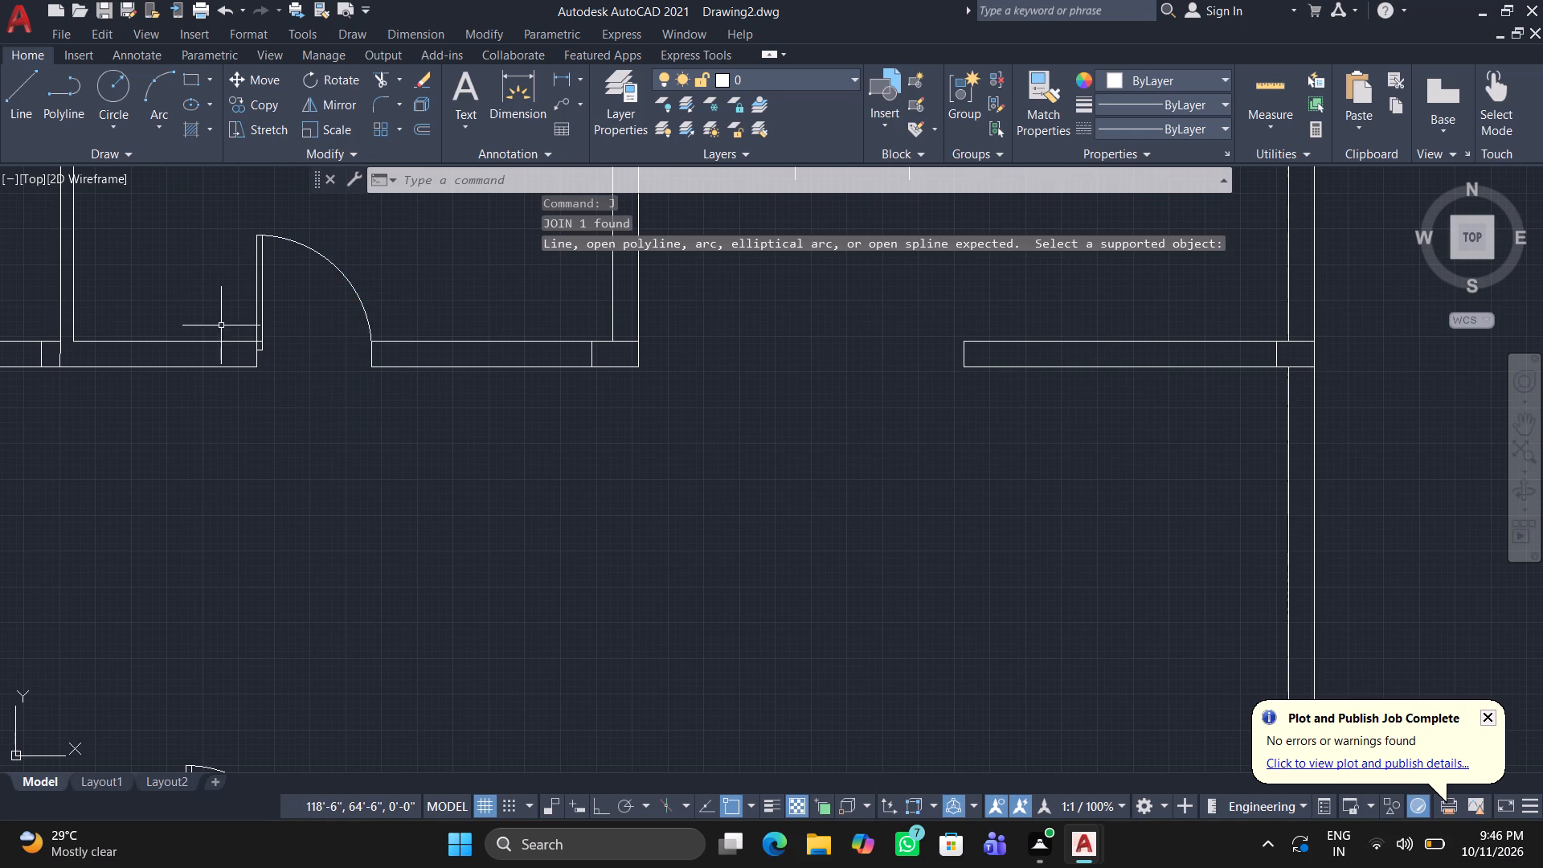
# Join the wall and column lines beside the large top room's door opening on its hinge side.
pyautogui.moveTo(26, 245); pyautogui.dragTo(67, 289)
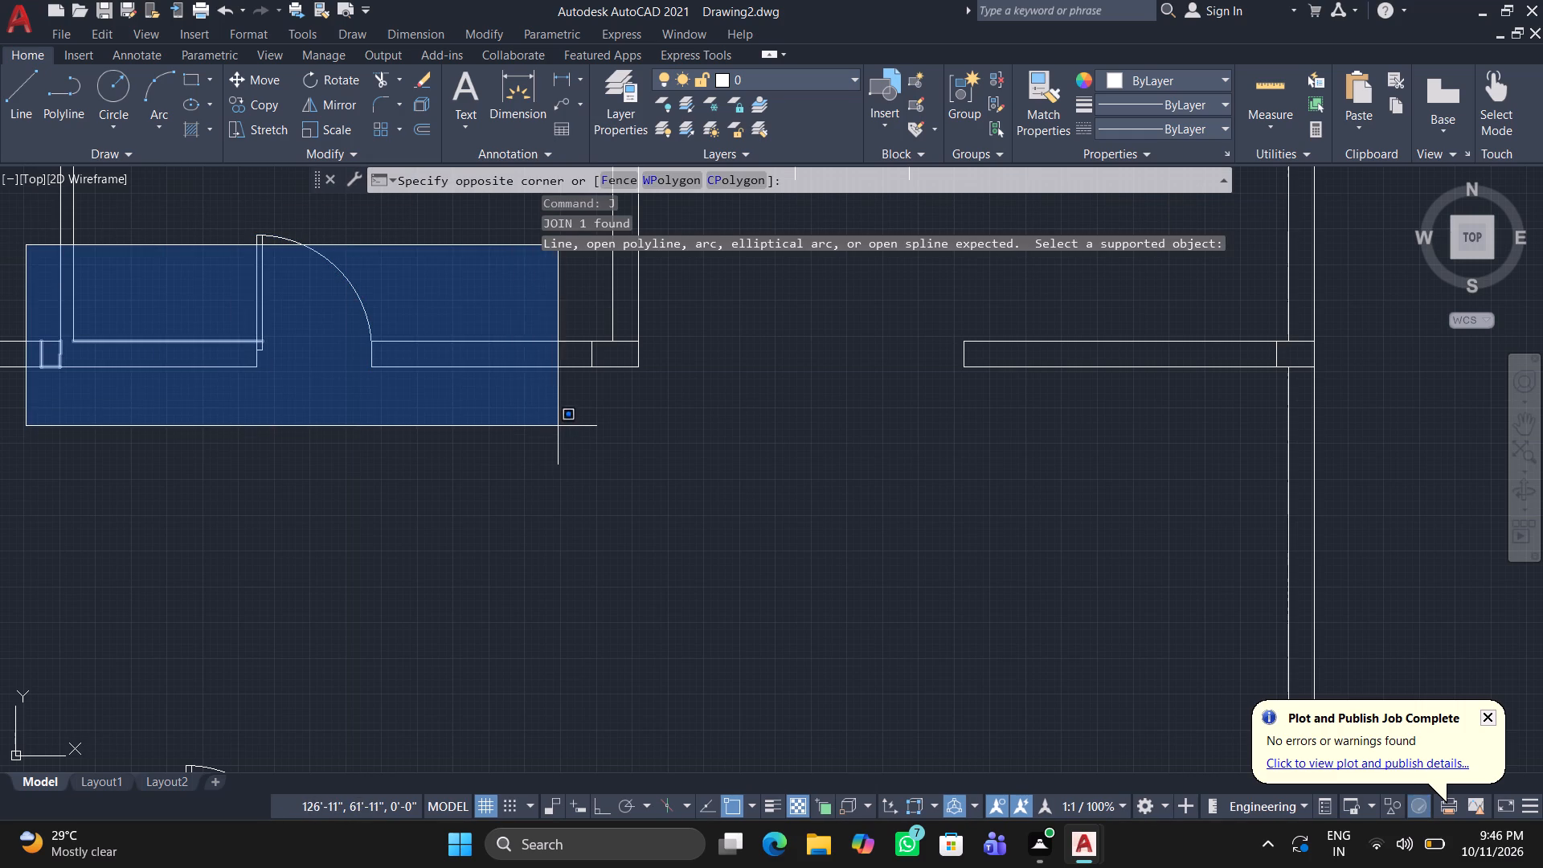
pyautogui.click(558, 426)
pyautogui.press('space')
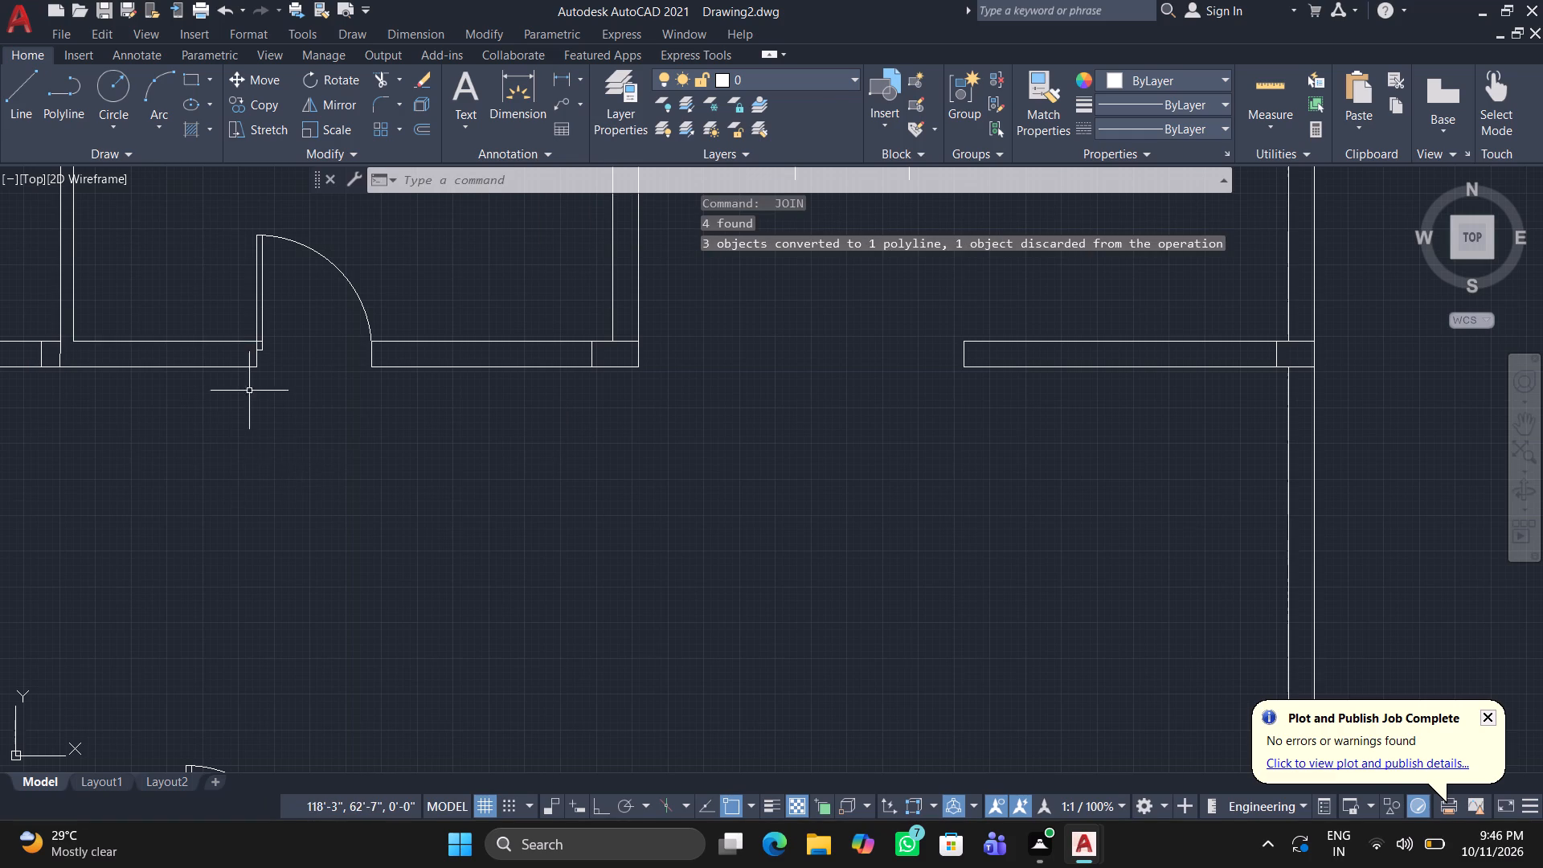
# Trim the short wall line end that overlaps the leaf of the large top room's door.
pyautogui.scroll(3, 235, 318)
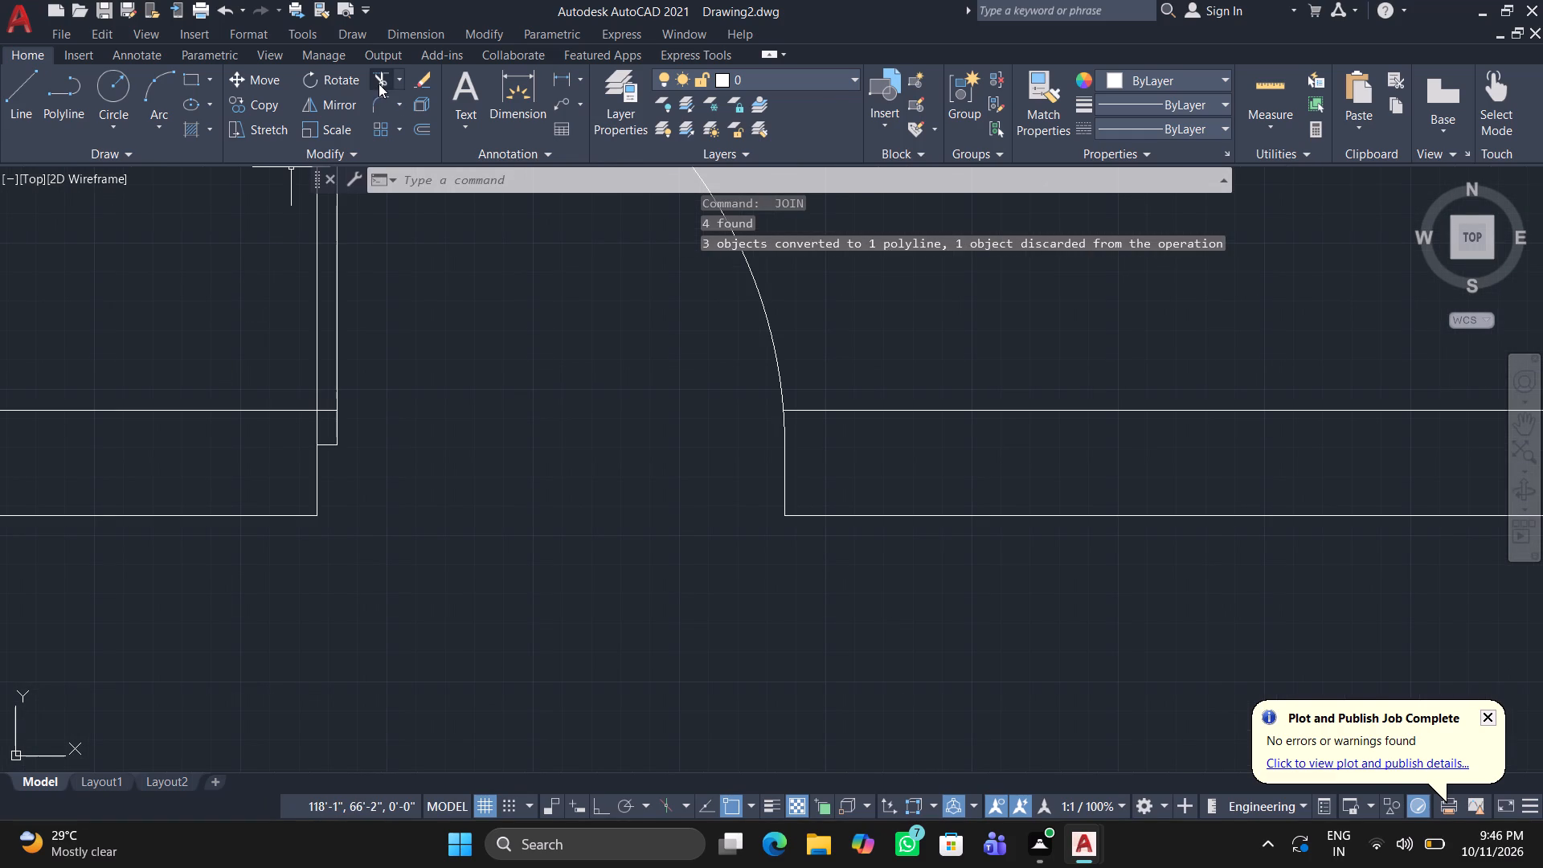
pyautogui.click(379, 79)
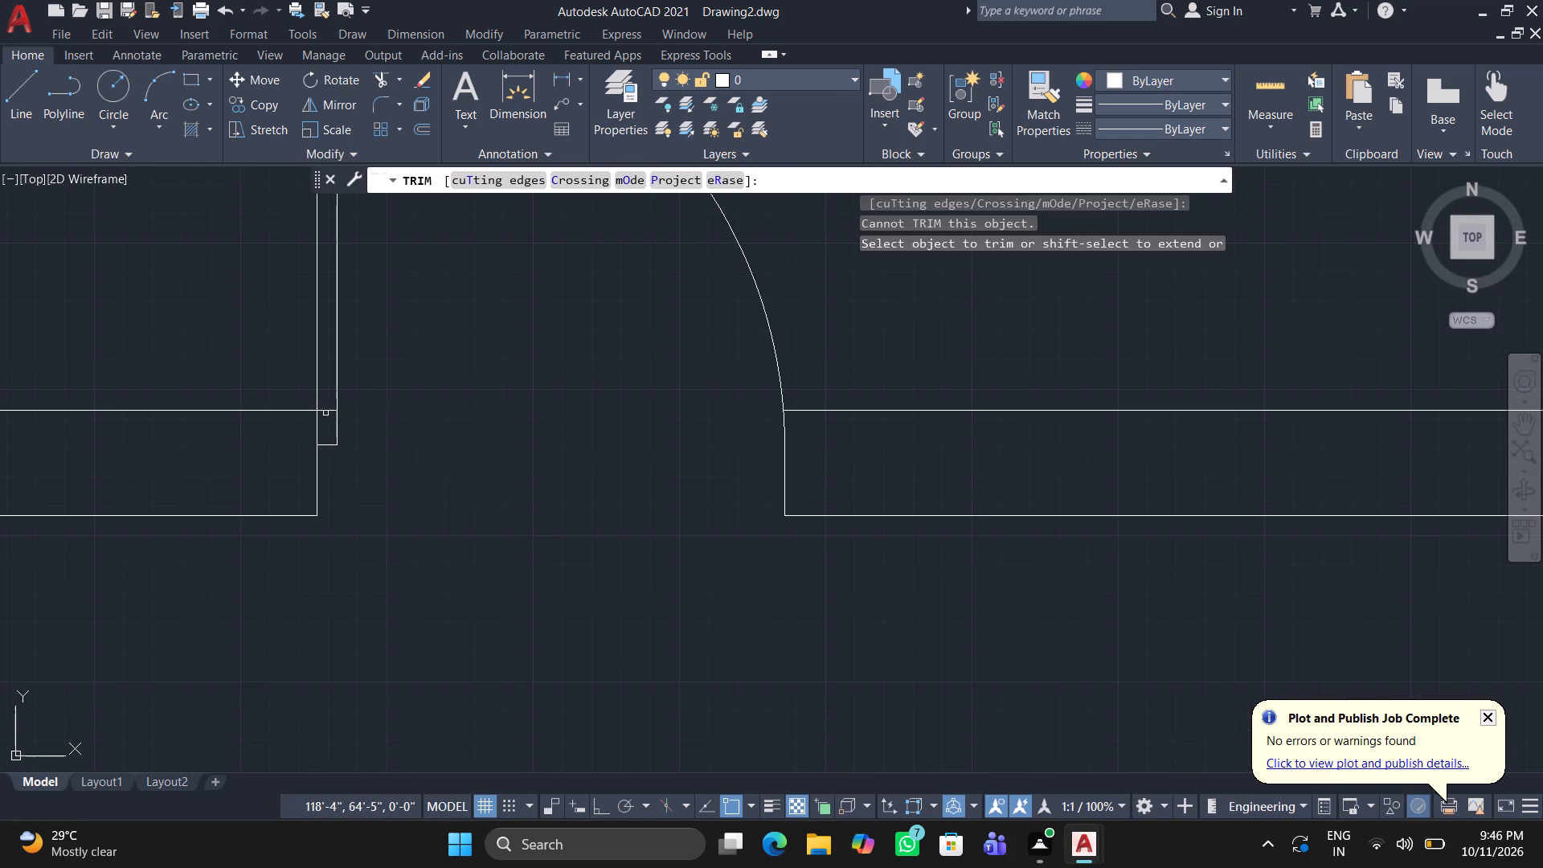
pyautogui.click(325, 409)
pyautogui.press('space')
# Flip the small top room's door horizontally so its hinge is on the right-hand side of the opening.
pyautogui.scroll(-4, 438, 552)
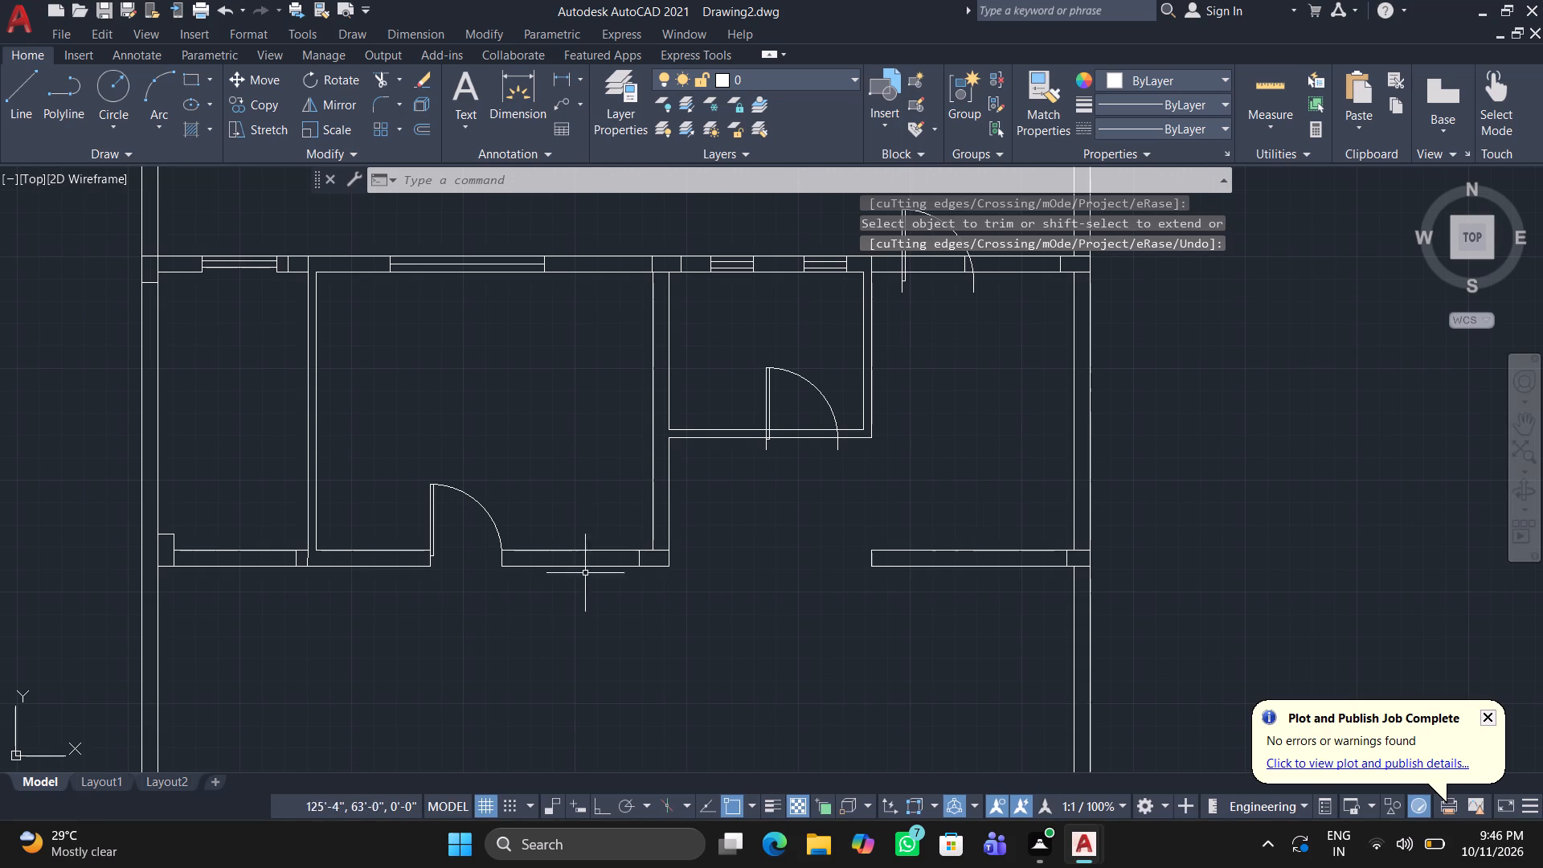
pyautogui.moveTo(752, 481); pyautogui.dragTo(643, 600, button='middle')
pyautogui.click(653, 527)
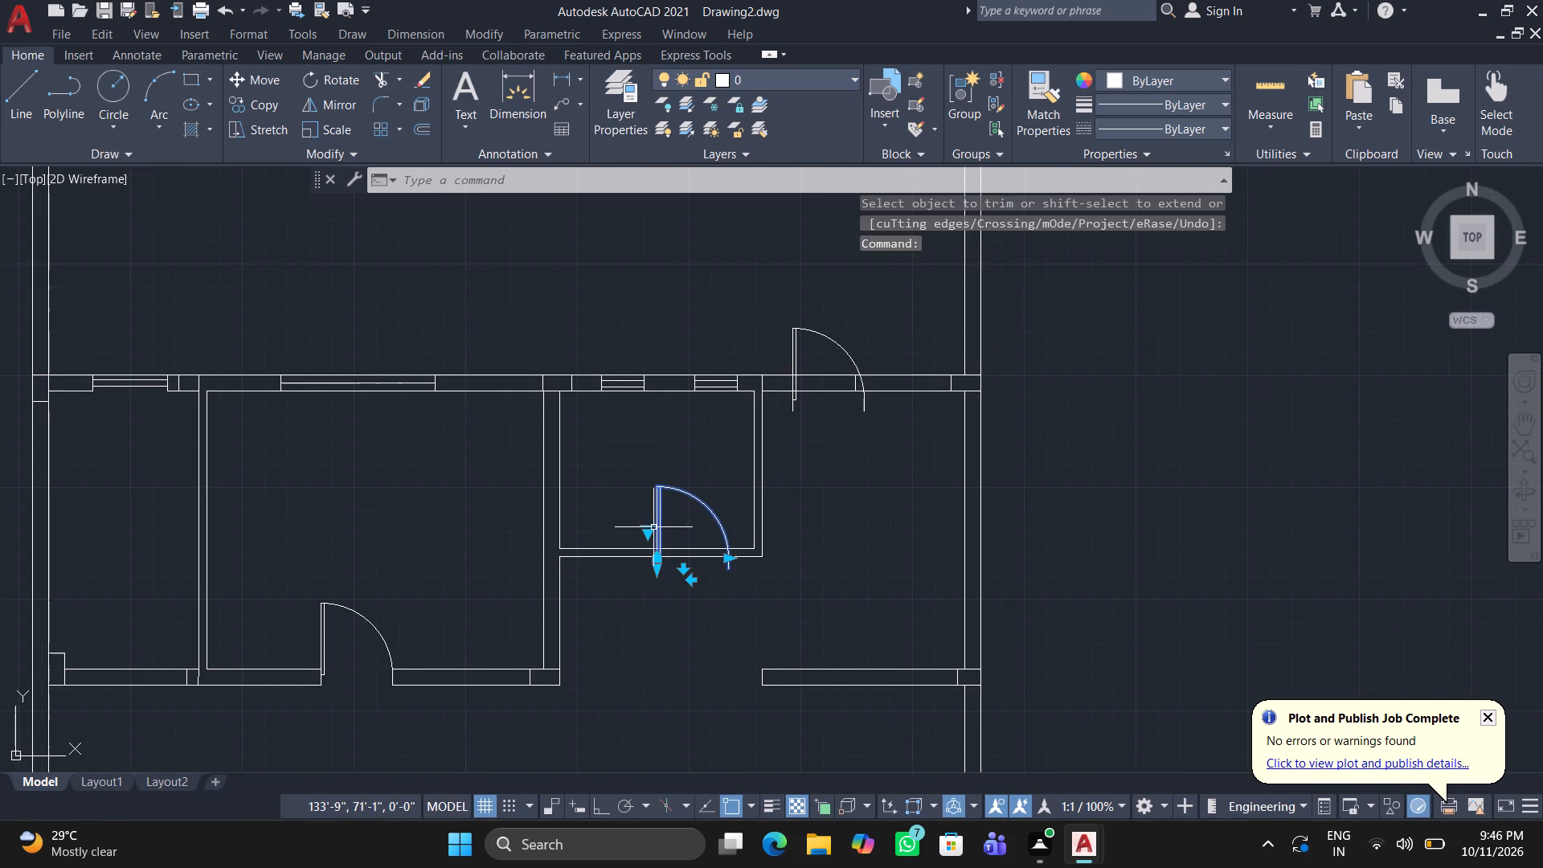
pyautogui.scroll(2, 701, 584)
pyautogui.click(679, 581)
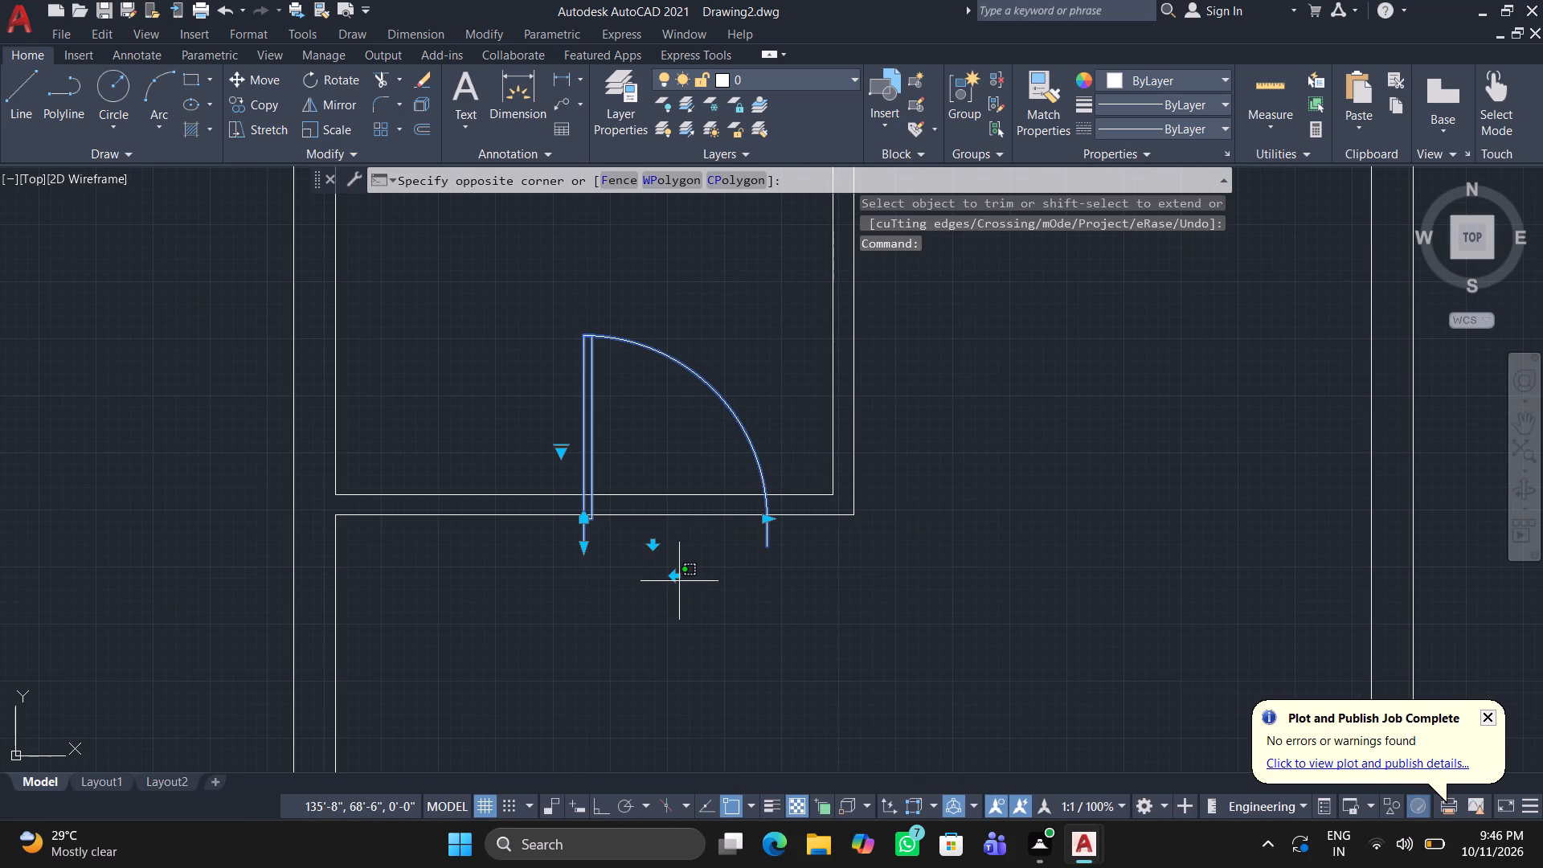
pyautogui.click(673, 569)
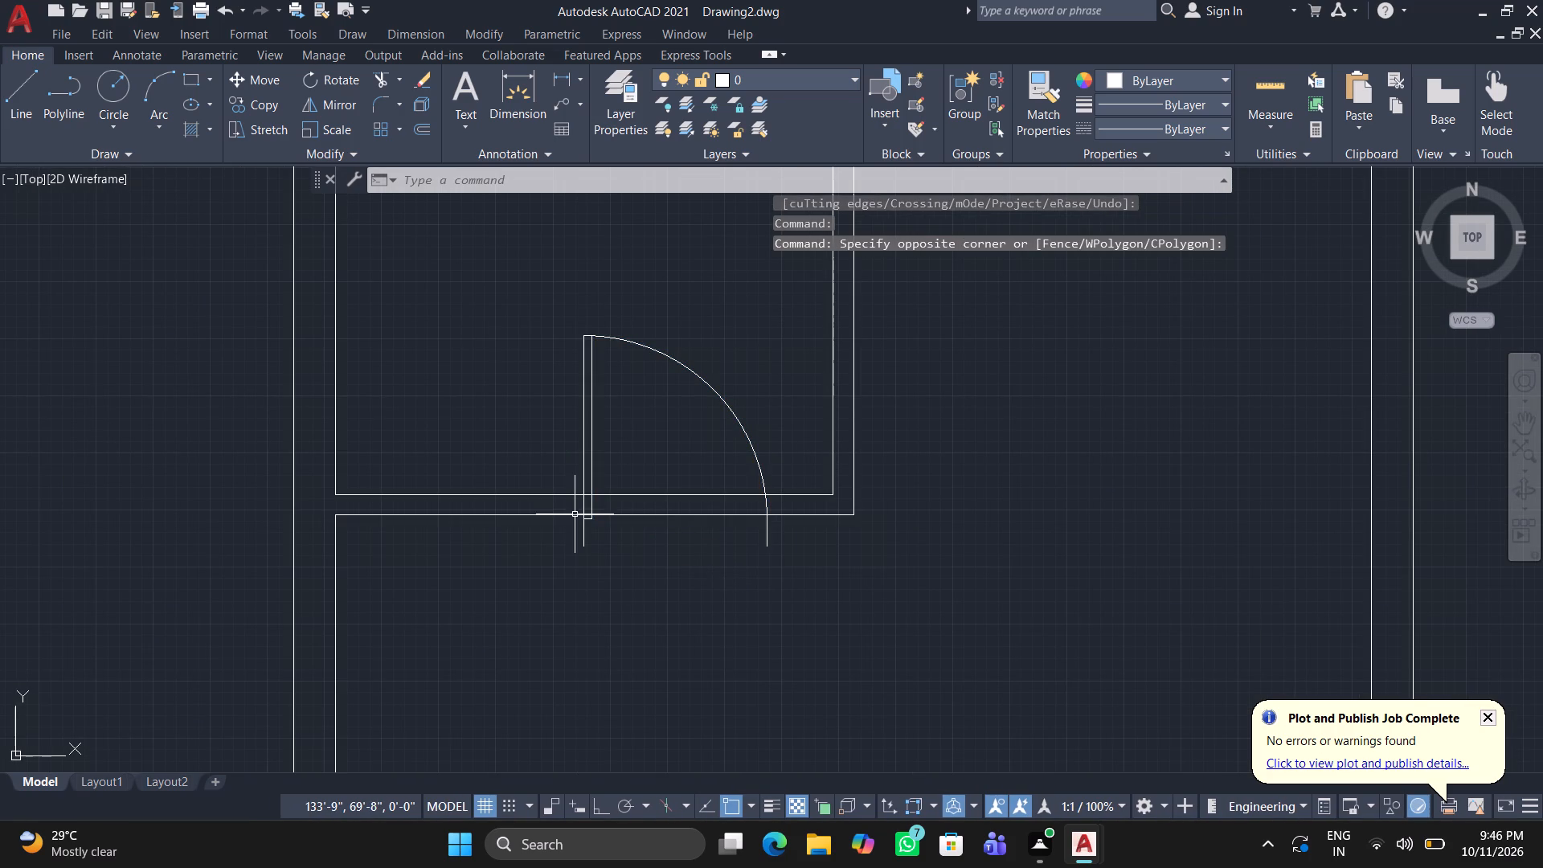
pyautogui.click(588, 463)
pyautogui.click(590, 477)
pyautogui.click(562, 477)
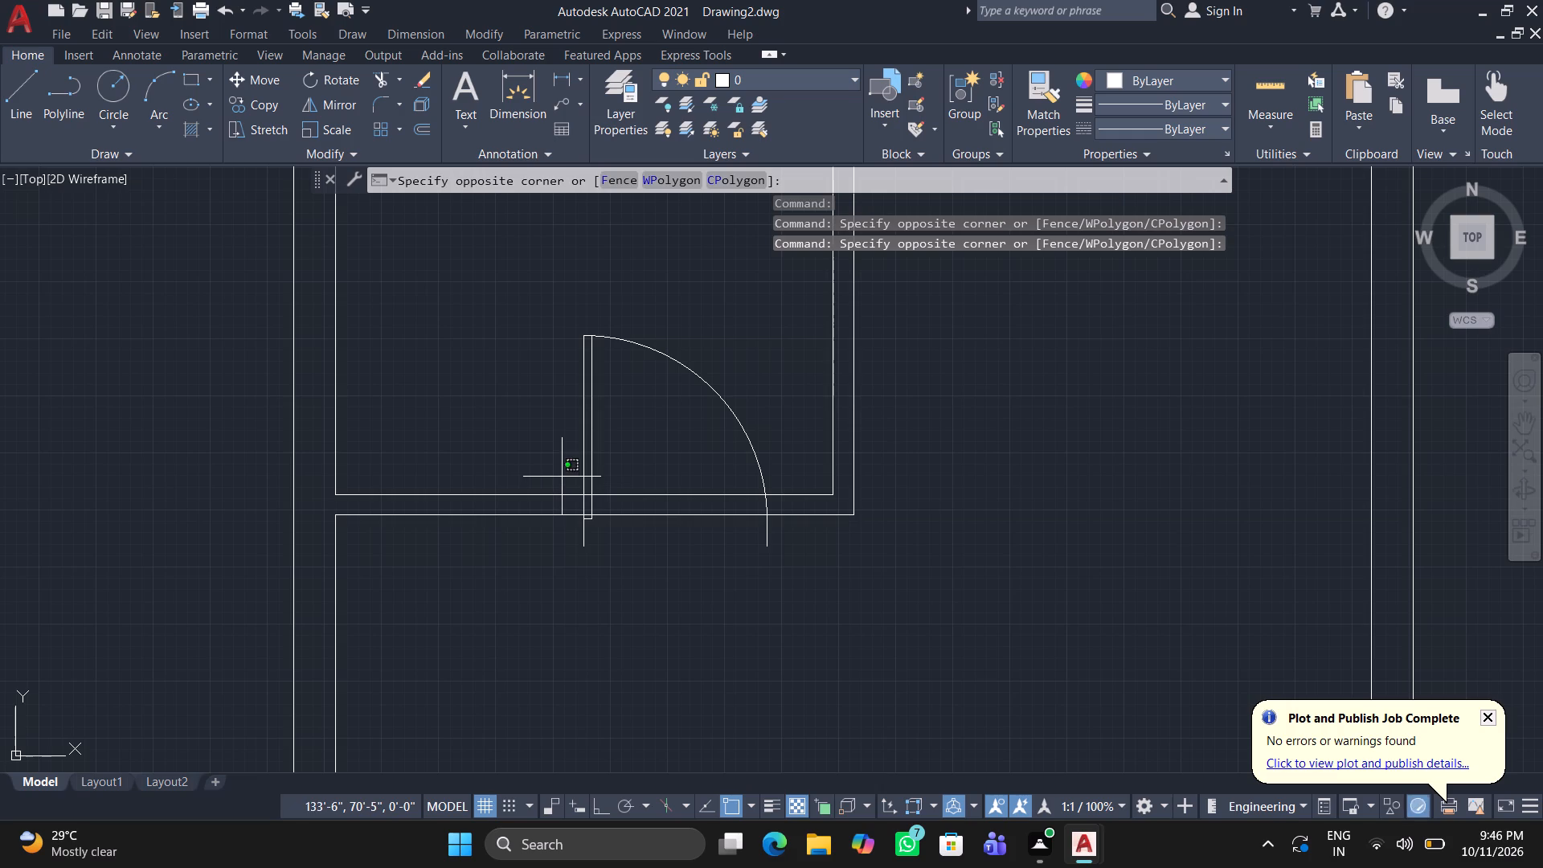
pyautogui.moveTo(566, 432); pyautogui.dragTo(575, 428)
pyautogui.moveTo(660, 403); pyautogui.dragTo(550, 412)
pyautogui.click(550, 412)
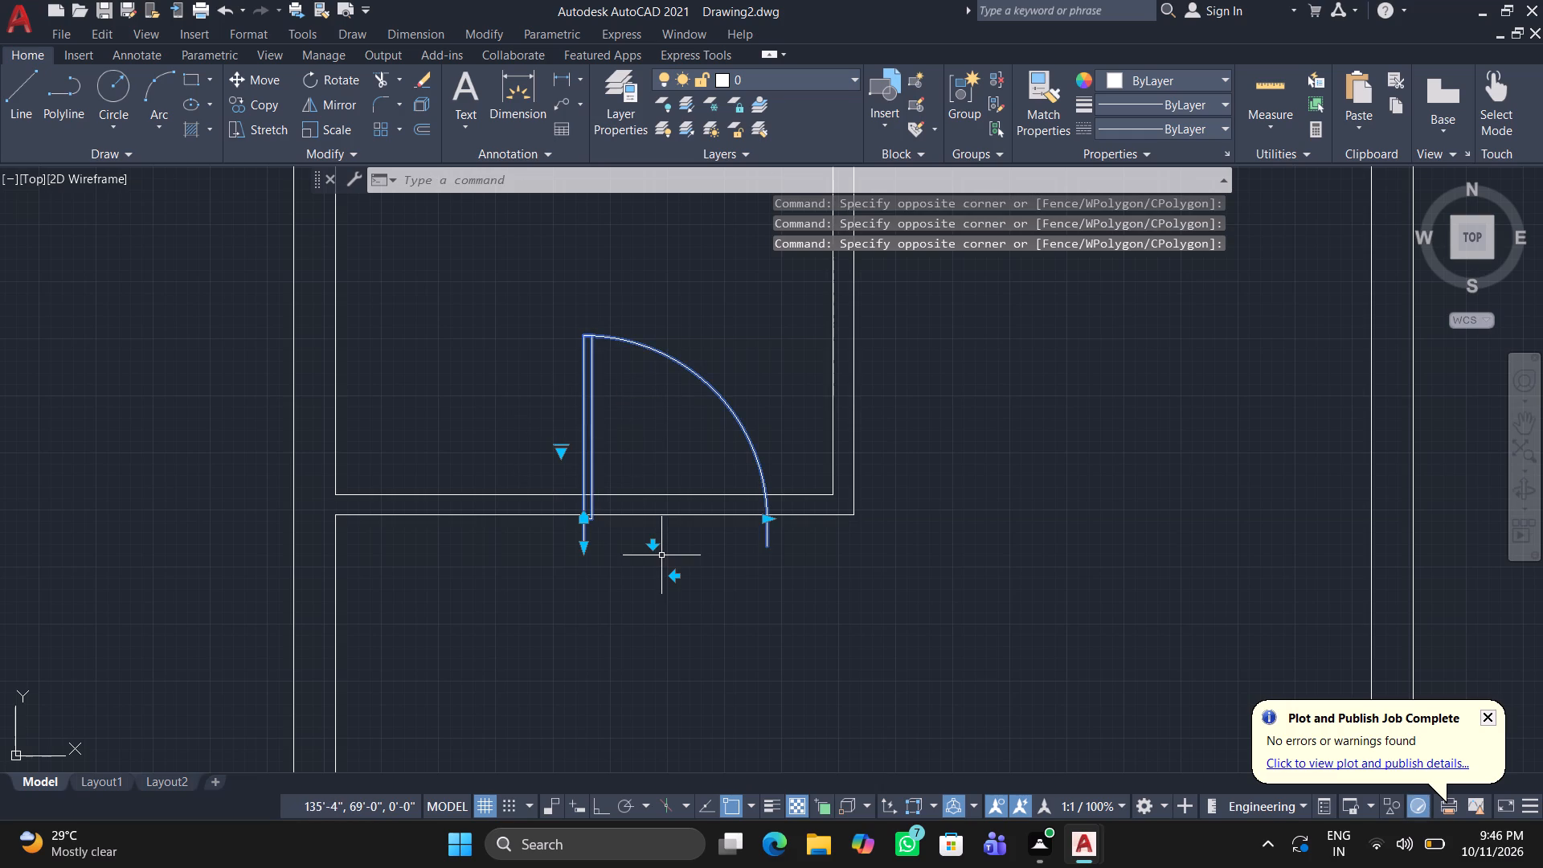
pyautogui.click(673, 575)
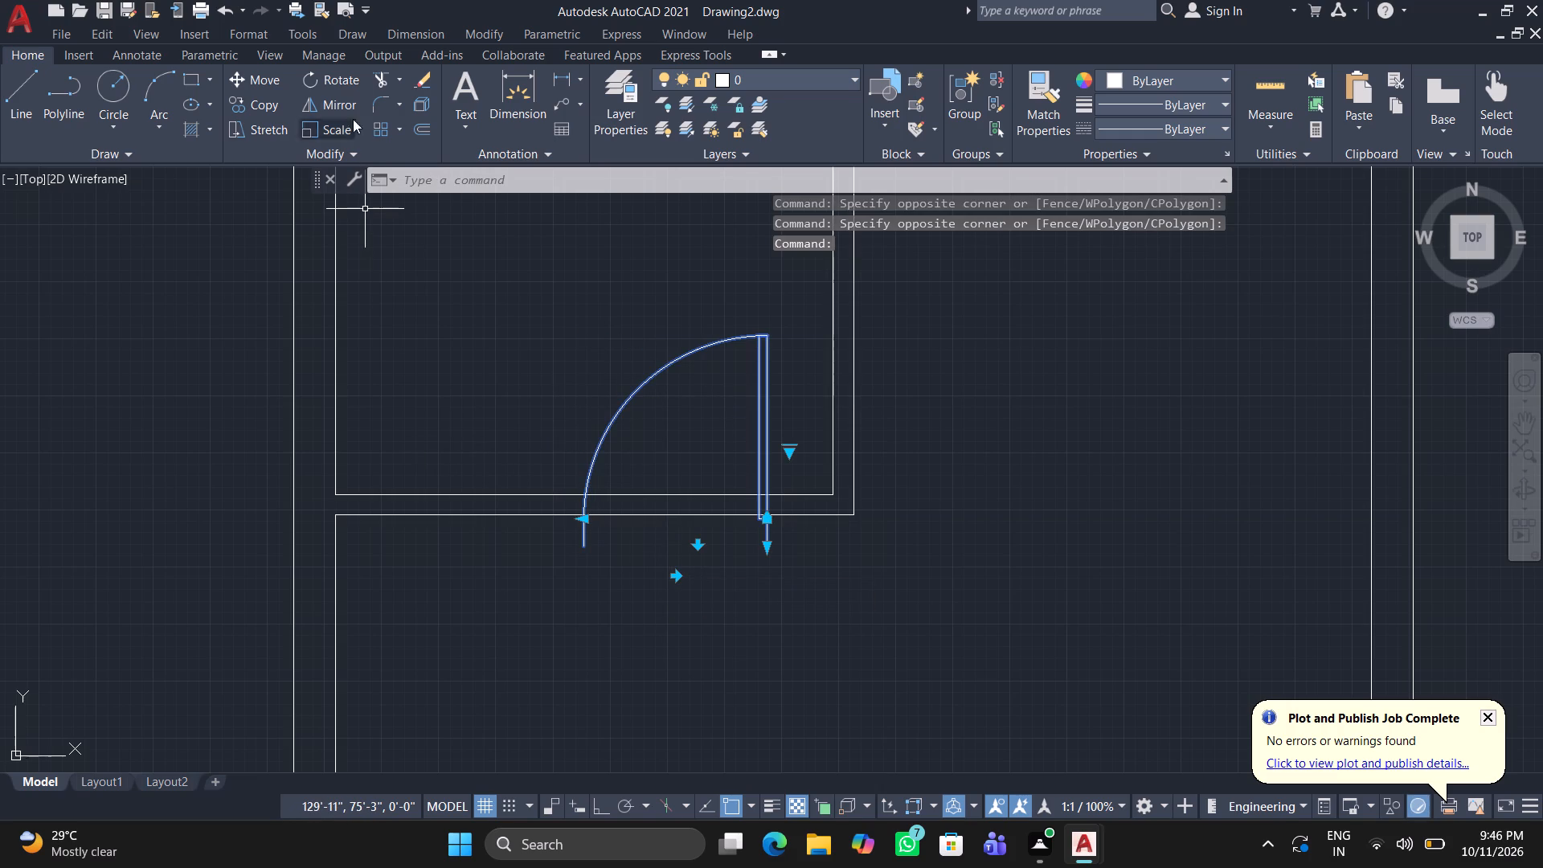
# Move the small top room's door by its lower hinge end onto the lower wall line, closer to the room's right corner.
pyautogui.click(230, 73)
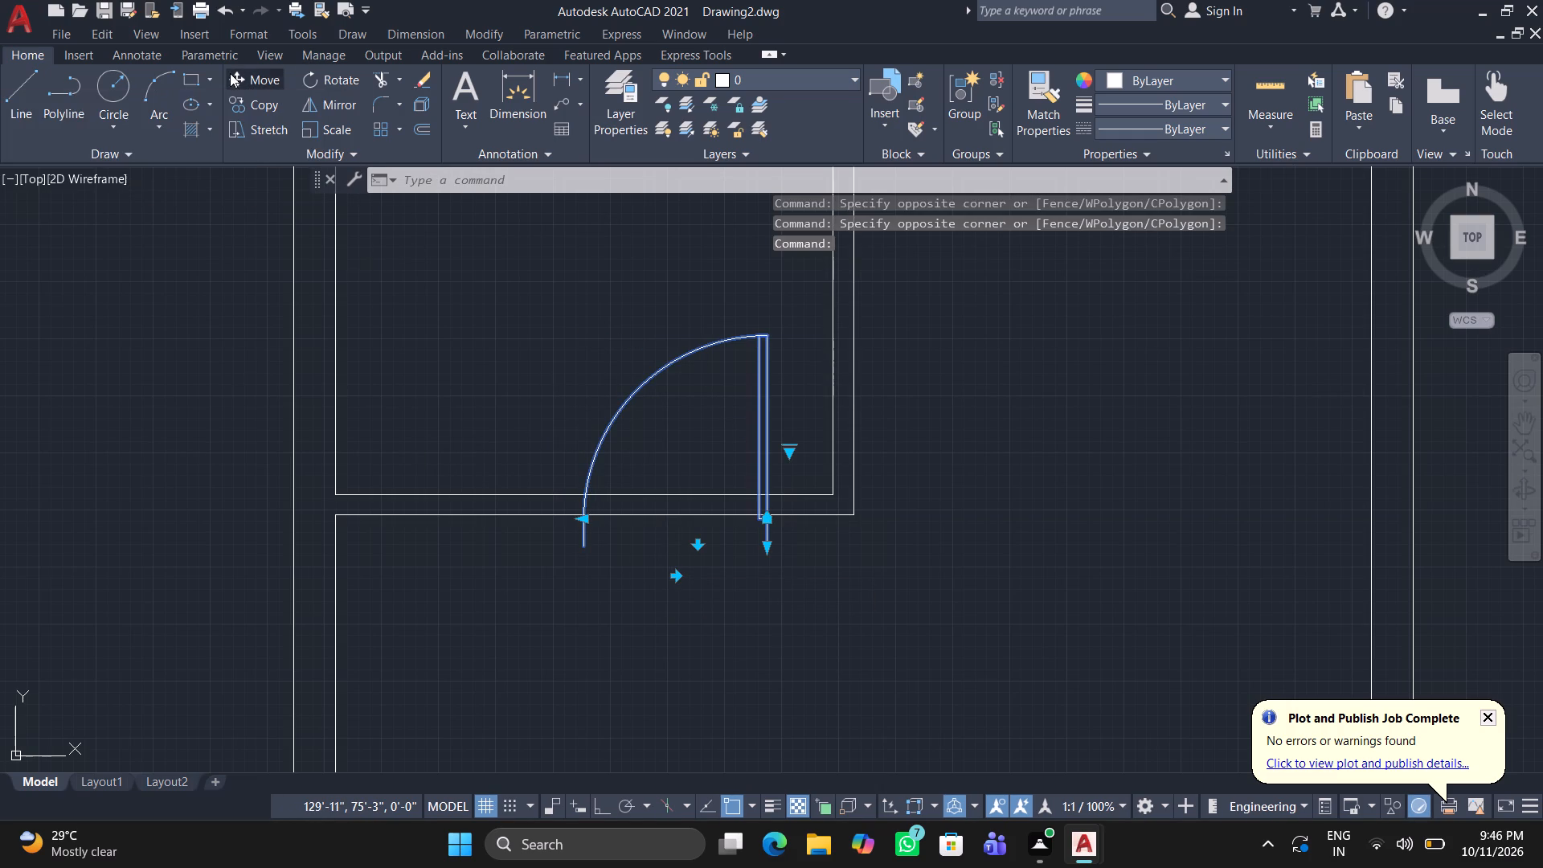
pyautogui.click(776, 552)
pyautogui.scroll(2, 776, 552)
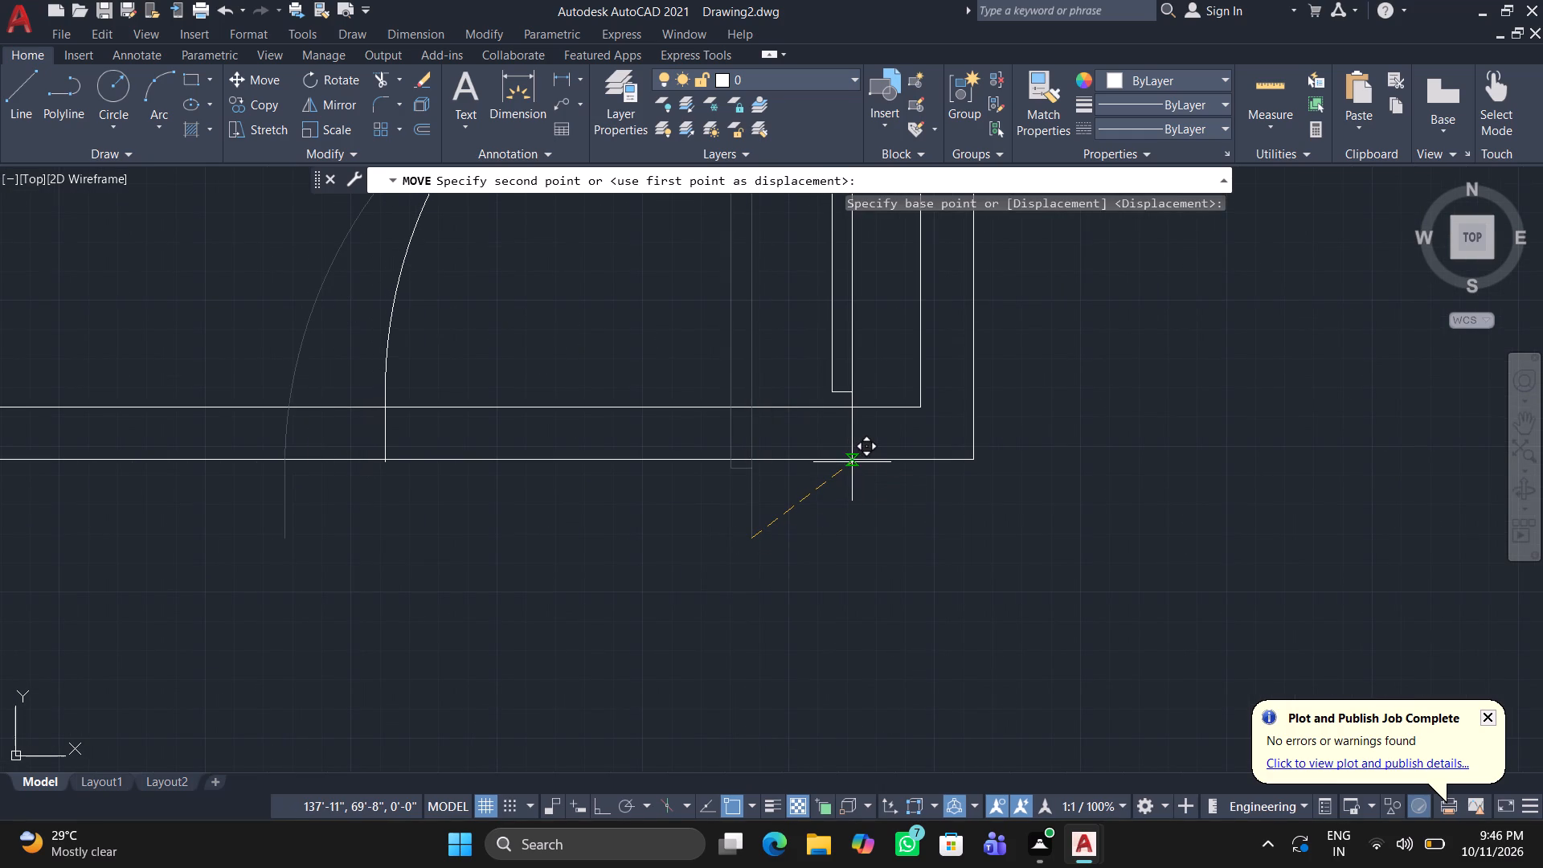
pyautogui.click(852, 461)
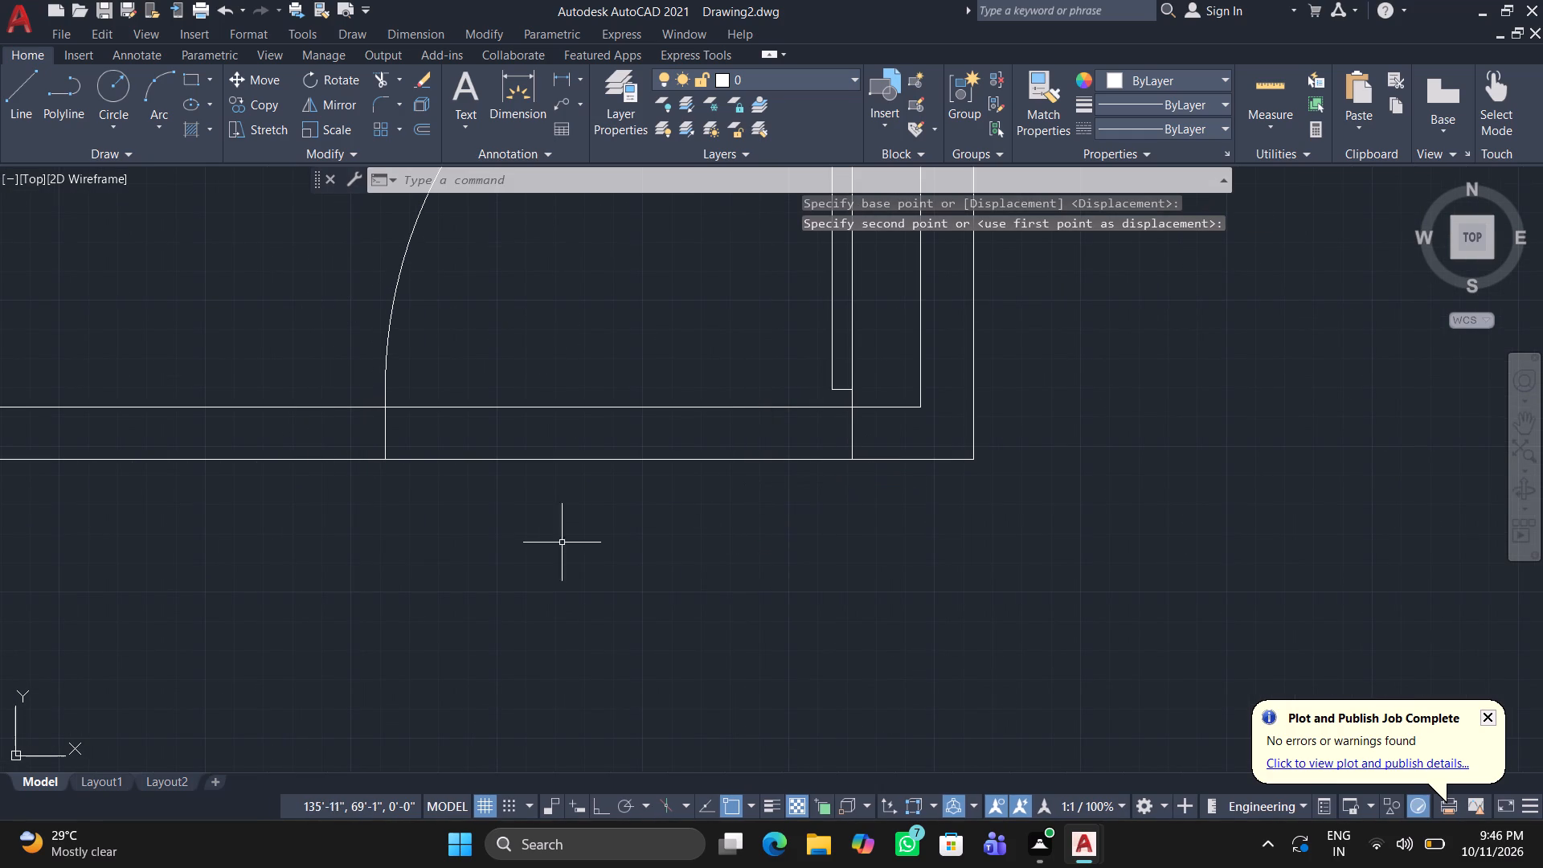
# Trim both lower wall lines of the small top room across its door opening.
pyautogui.press('space')
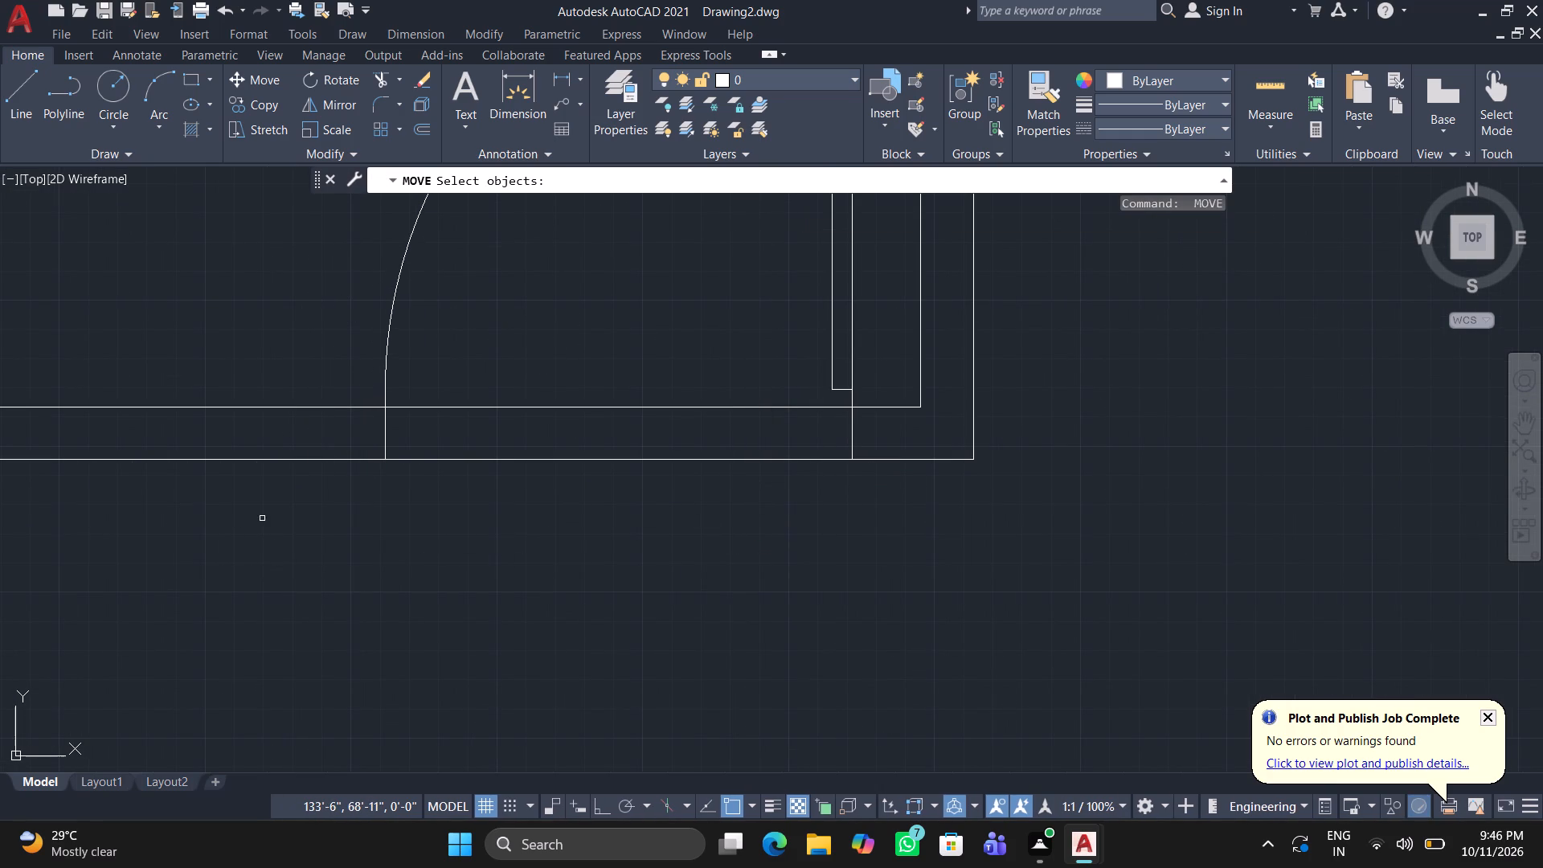
pyautogui.scroll(-1, 262, 518)
pyautogui.press('space')
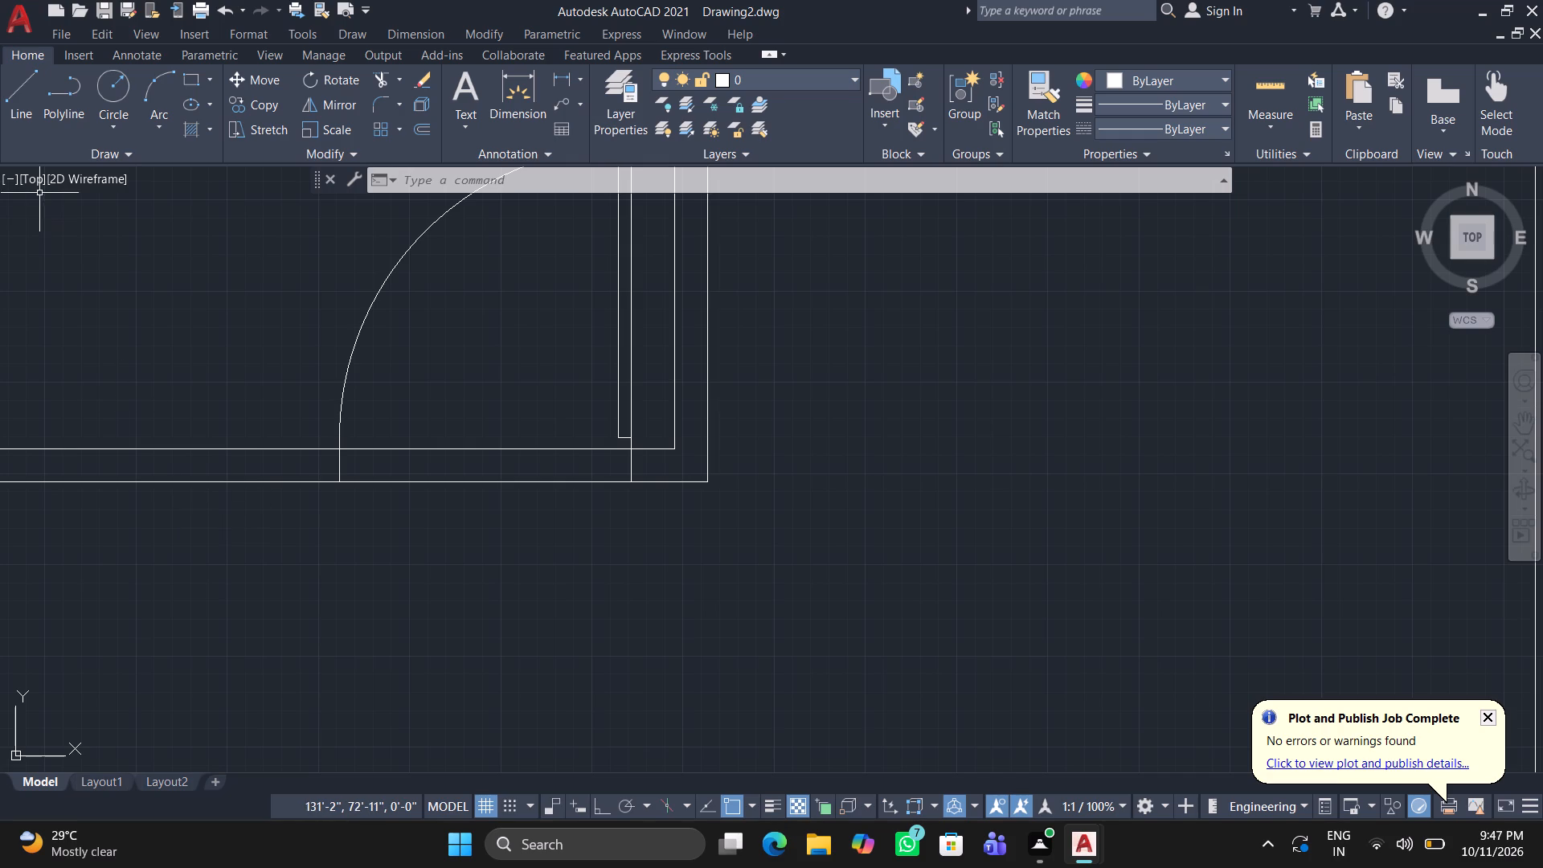
pyautogui.click(383, 76)
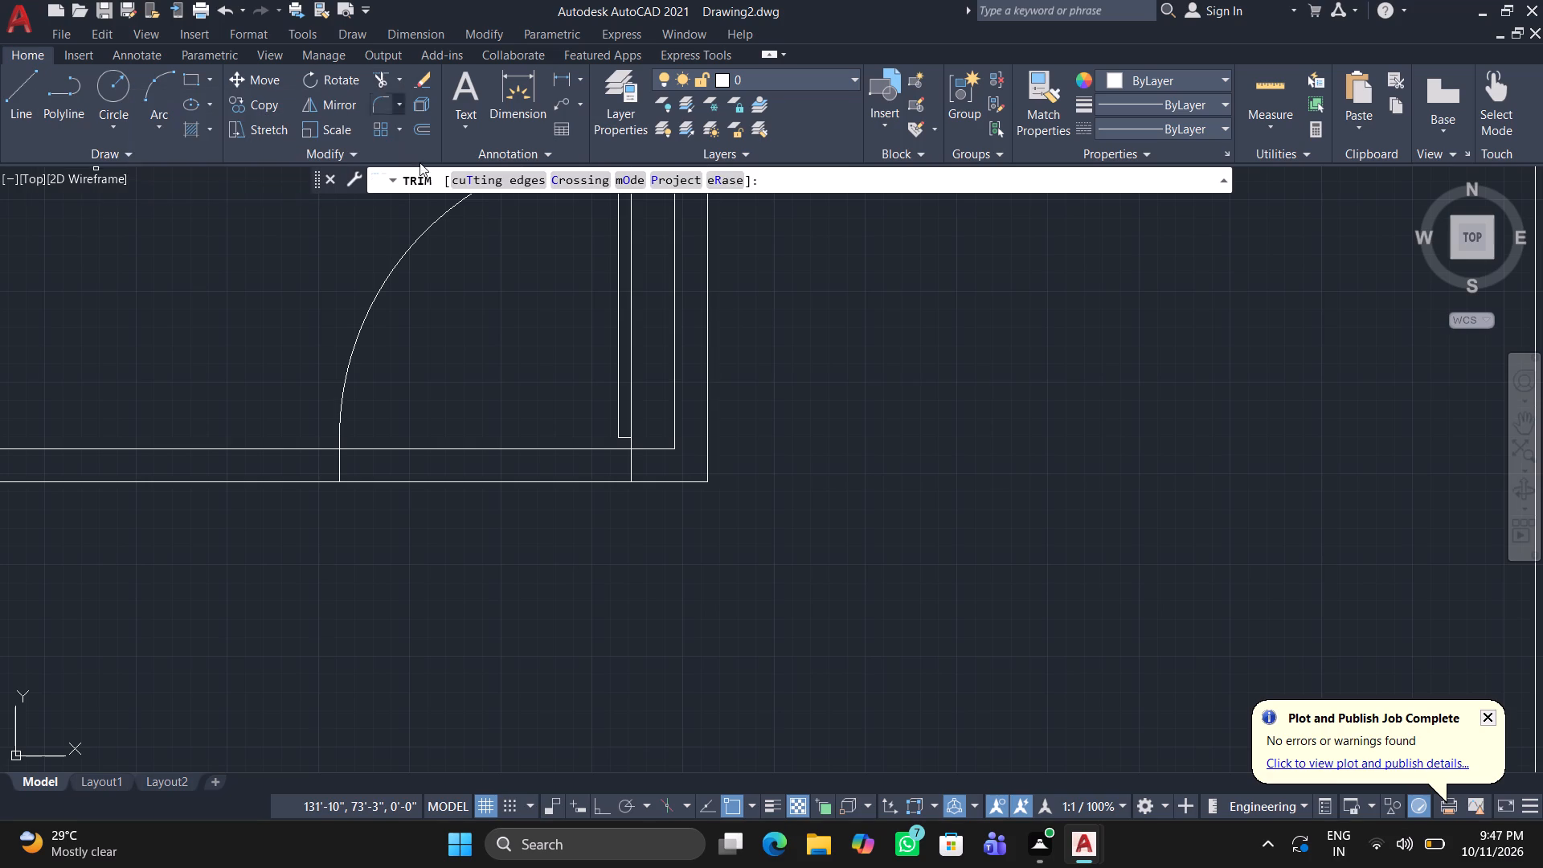
pyautogui.moveTo(474, 359); pyautogui.dragTo(501, 534)
pyautogui.press('space')
pyautogui.scroll(-3, 244, 565)
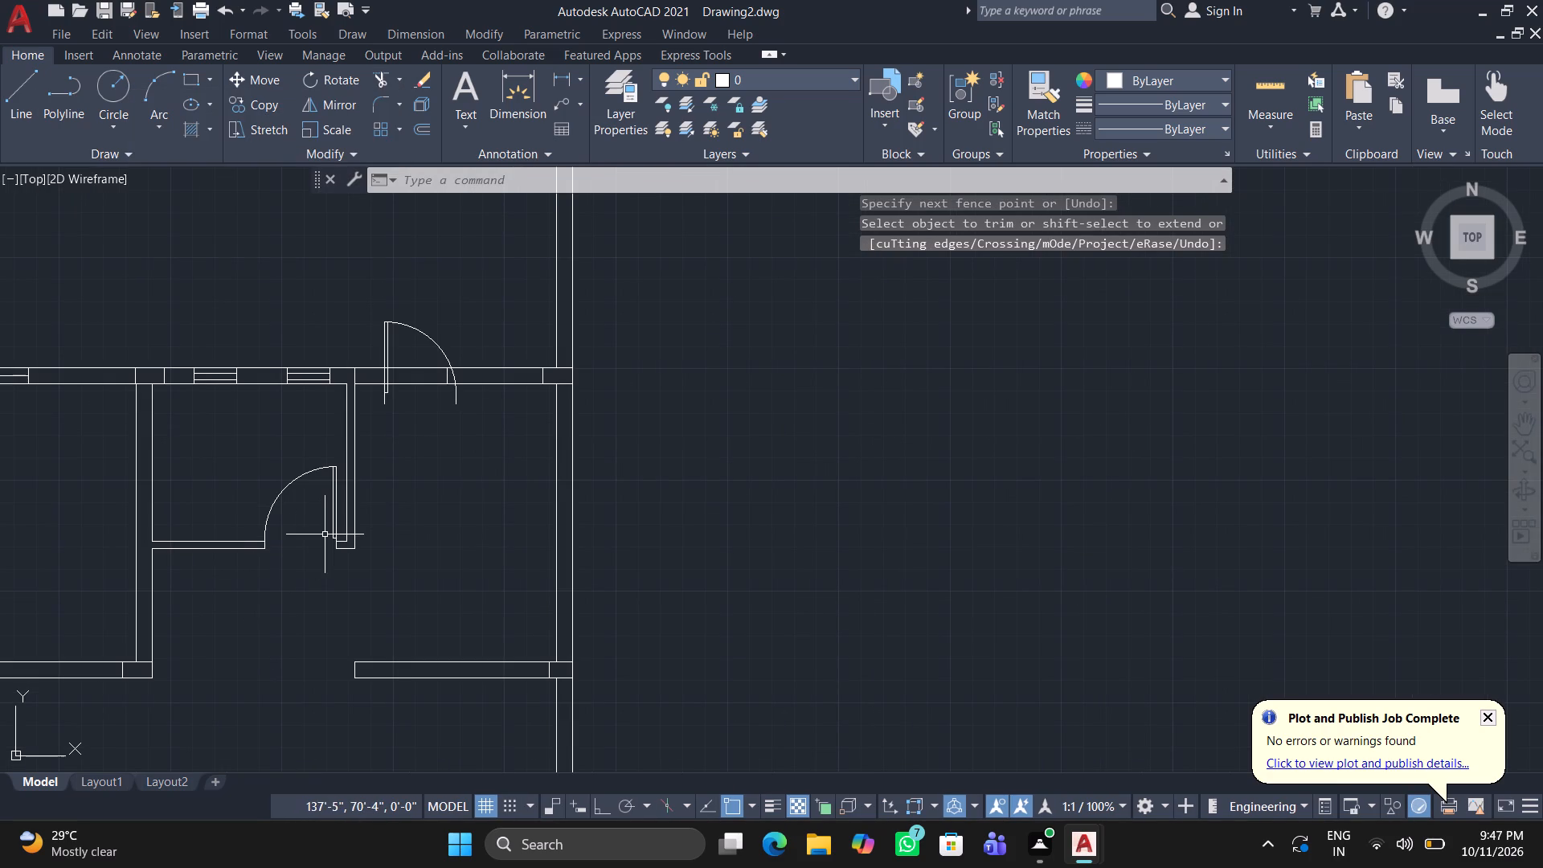
# Flip the door just right of the small top room vertically so that it swings downward from the upper wall.
pyautogui.moveTo(411, 470); pyautogui.dragTo(354, 555, button='middle')
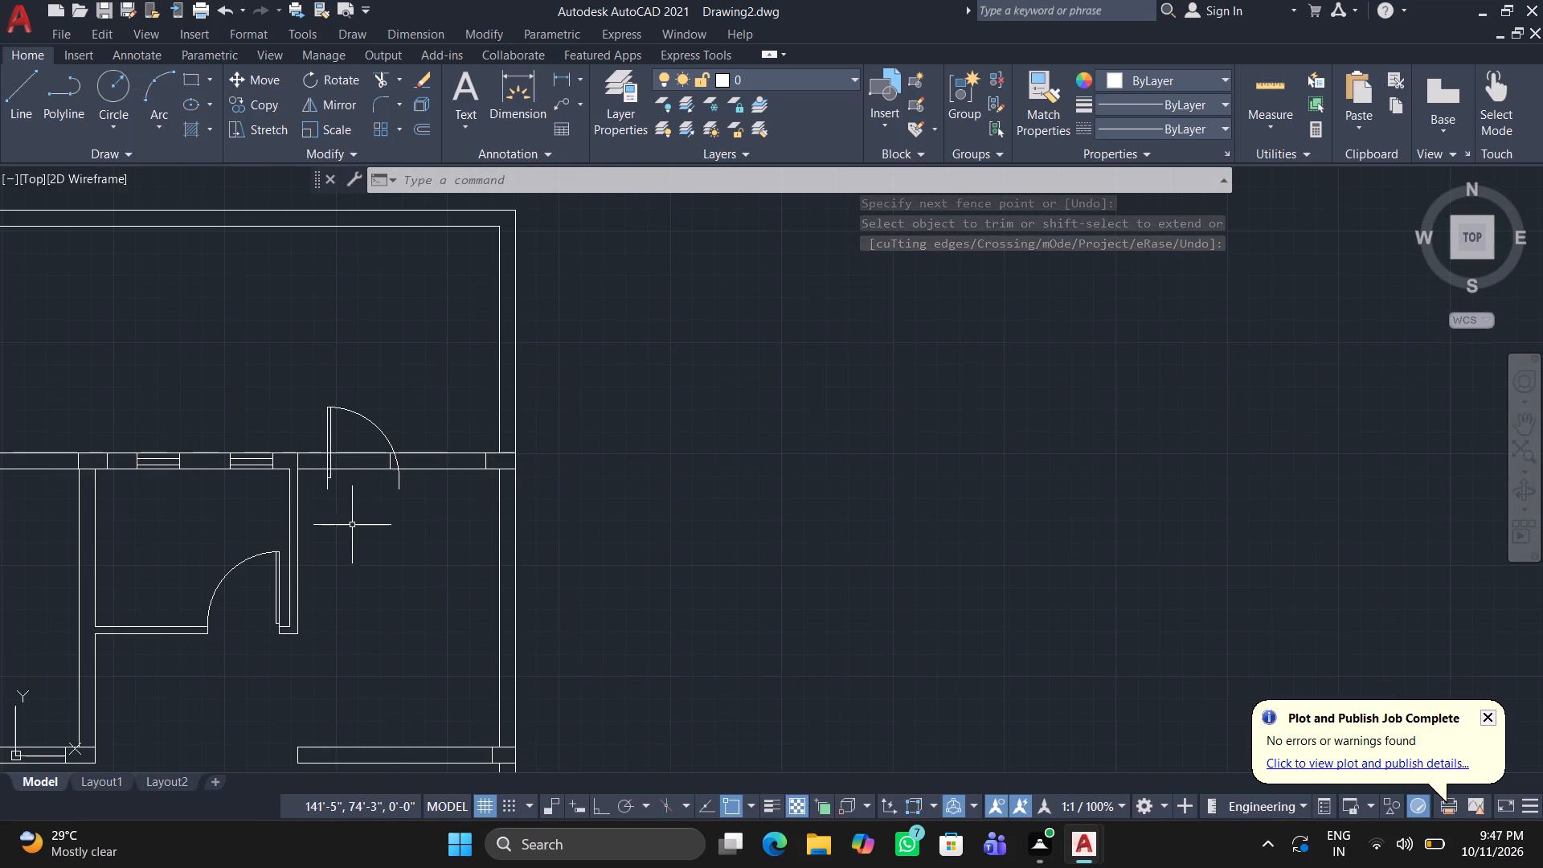
pyautogui.click(332, 433)
pyautogui.click(354, 488)
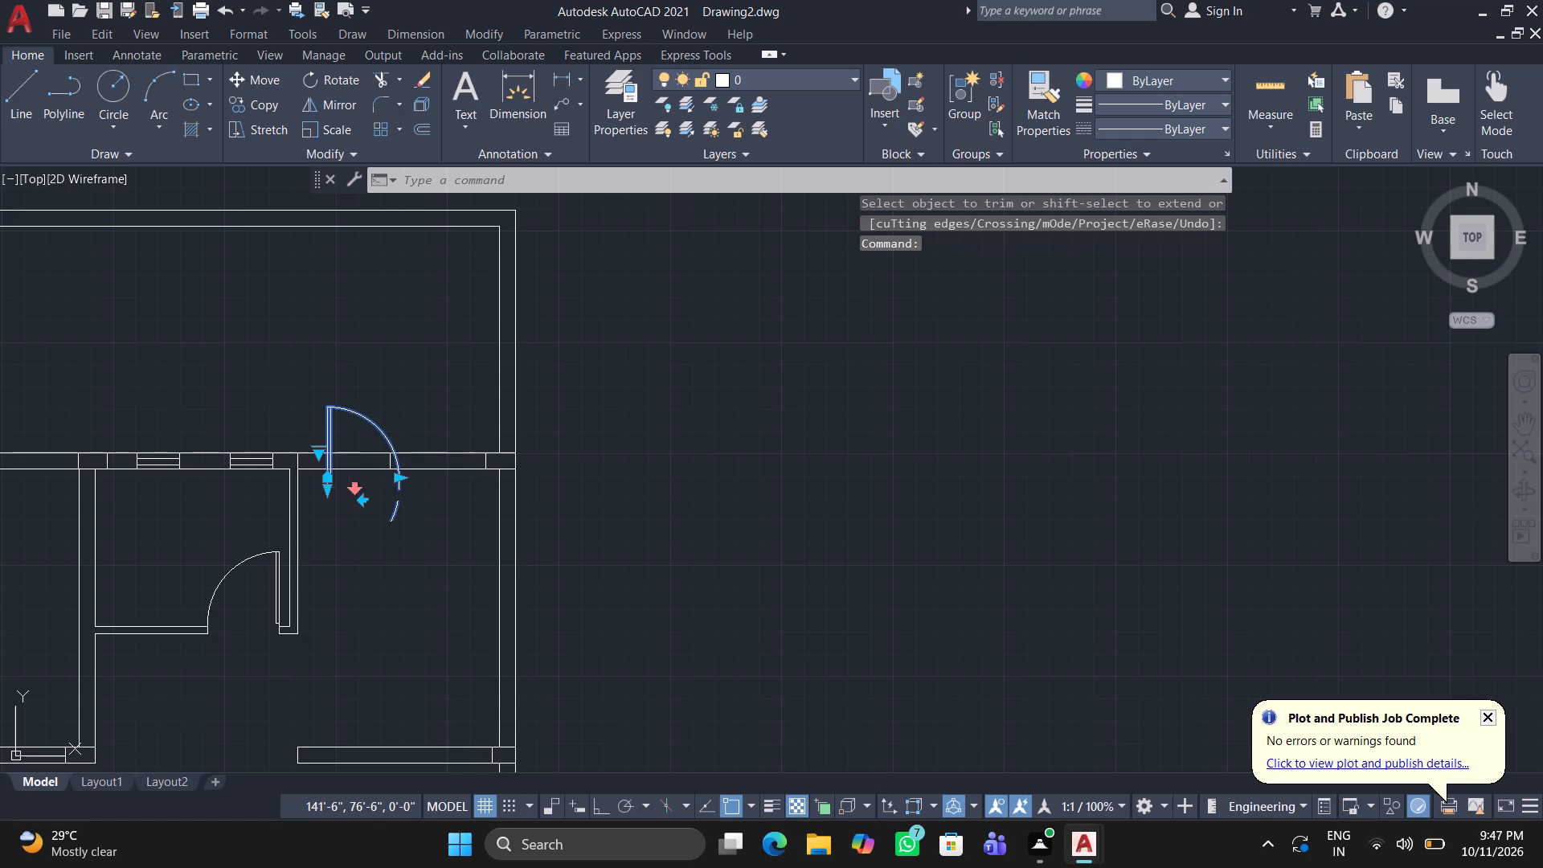
# Move the flipped door by the upper end of its hinge-side jamb onto the upper wall line, close to the small room's right wall.
pyautogui.click(241, 75)
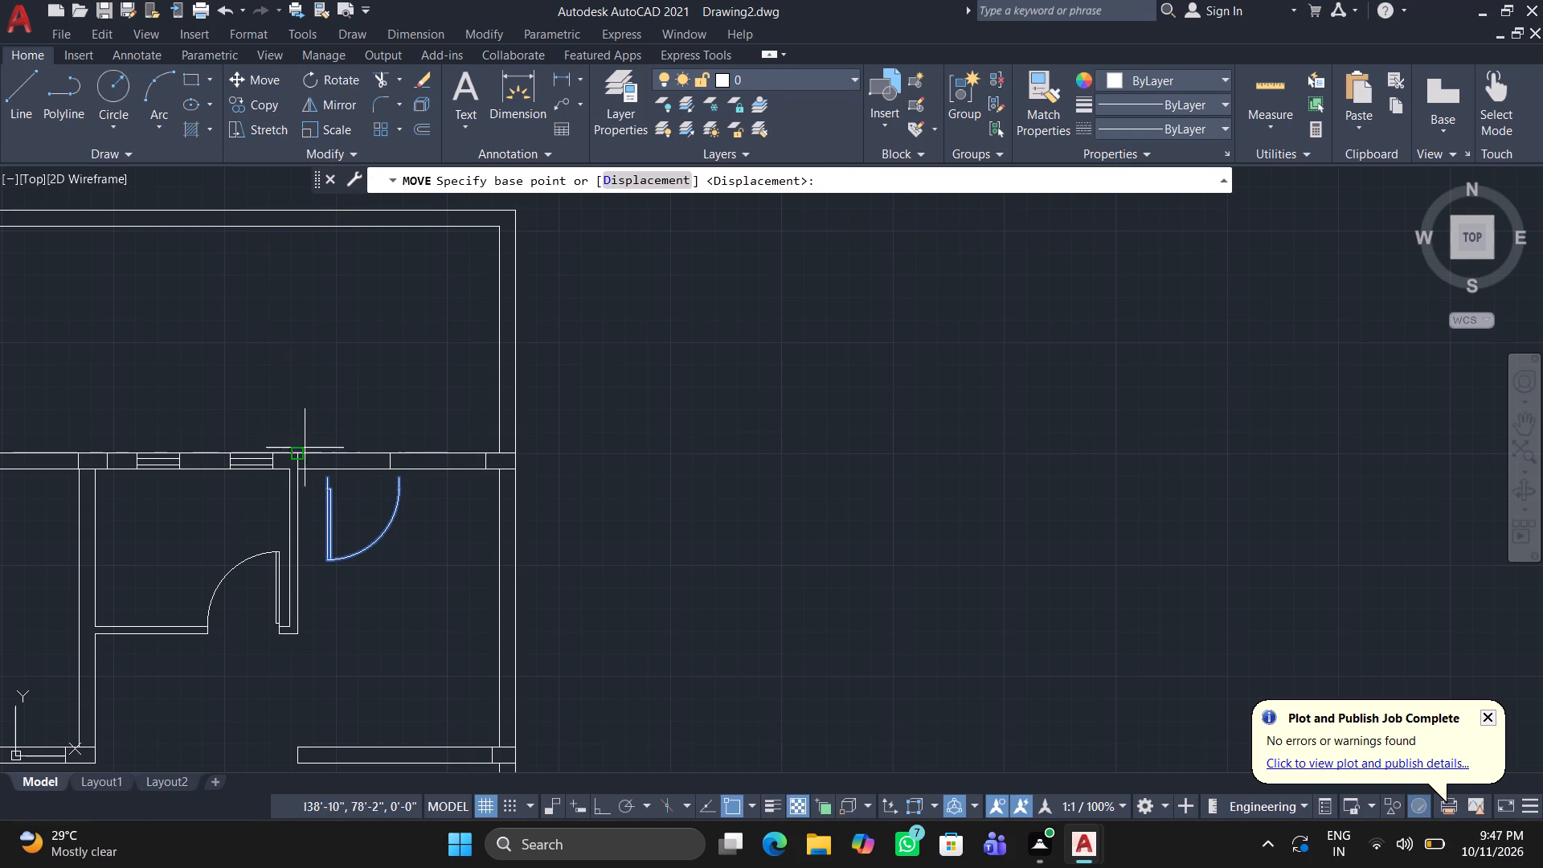
pyautogui.scroll(1, 308, 475)
pyautogui.click(346, 480)
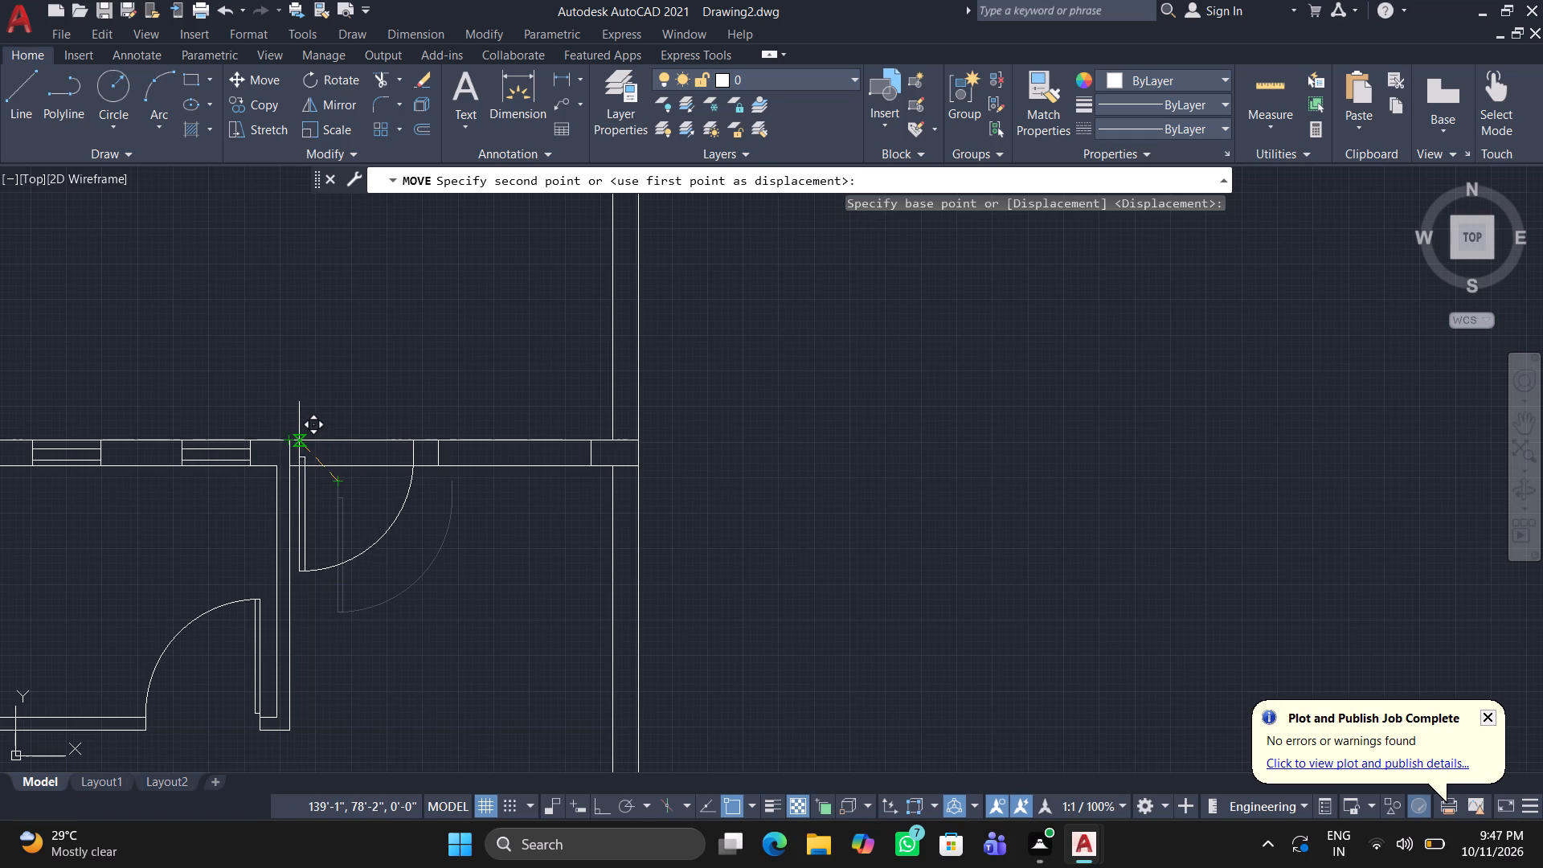
pyautogui.scroll(1, 299, 440)
pyautogui.click(299, 440)
pyautogui.press('space')
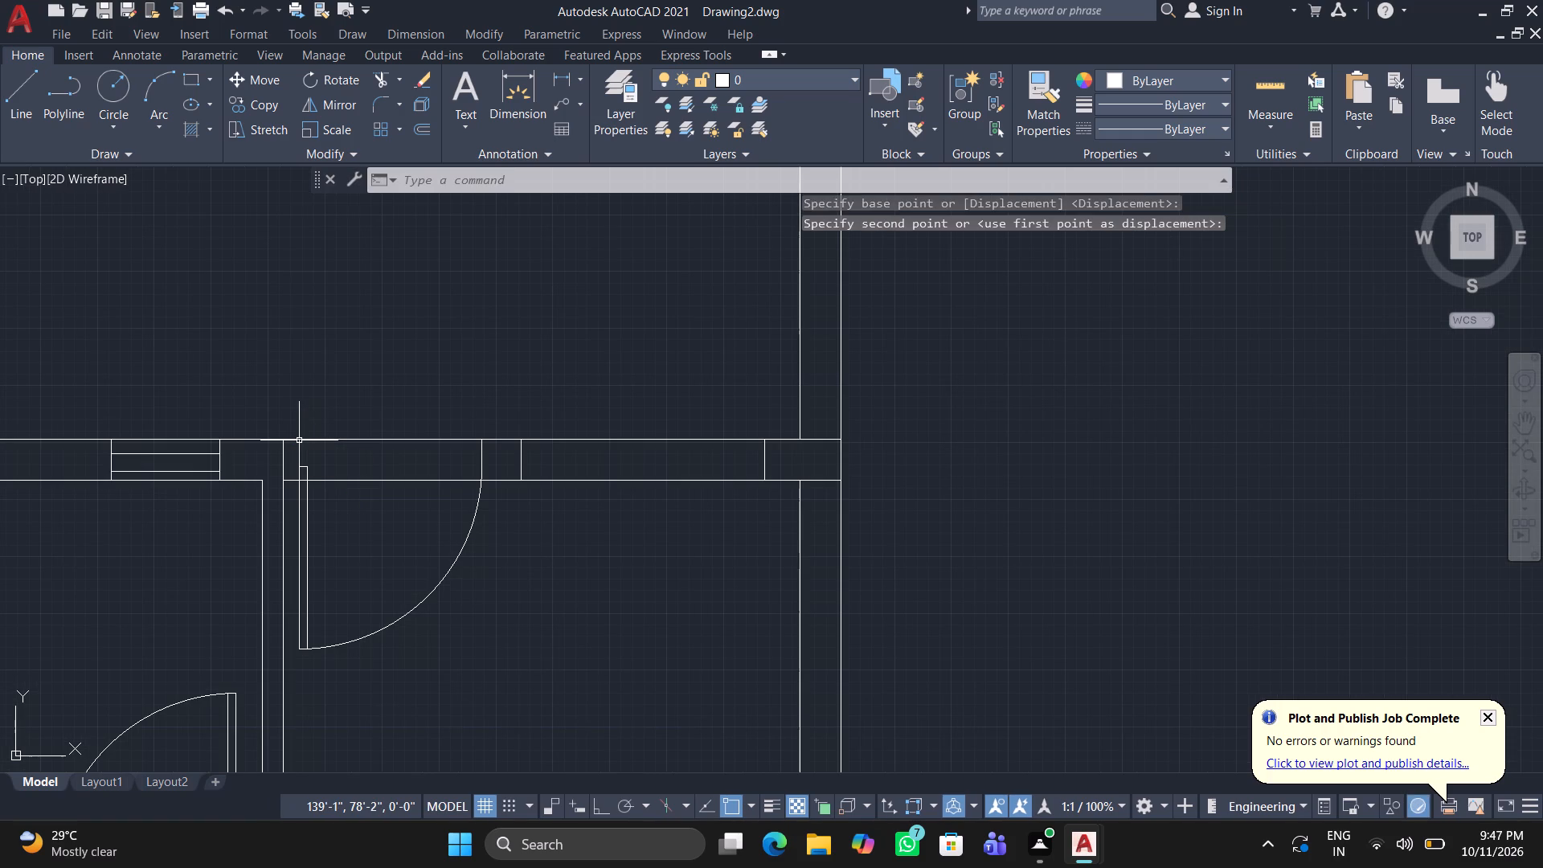
pyautogui.press('space')
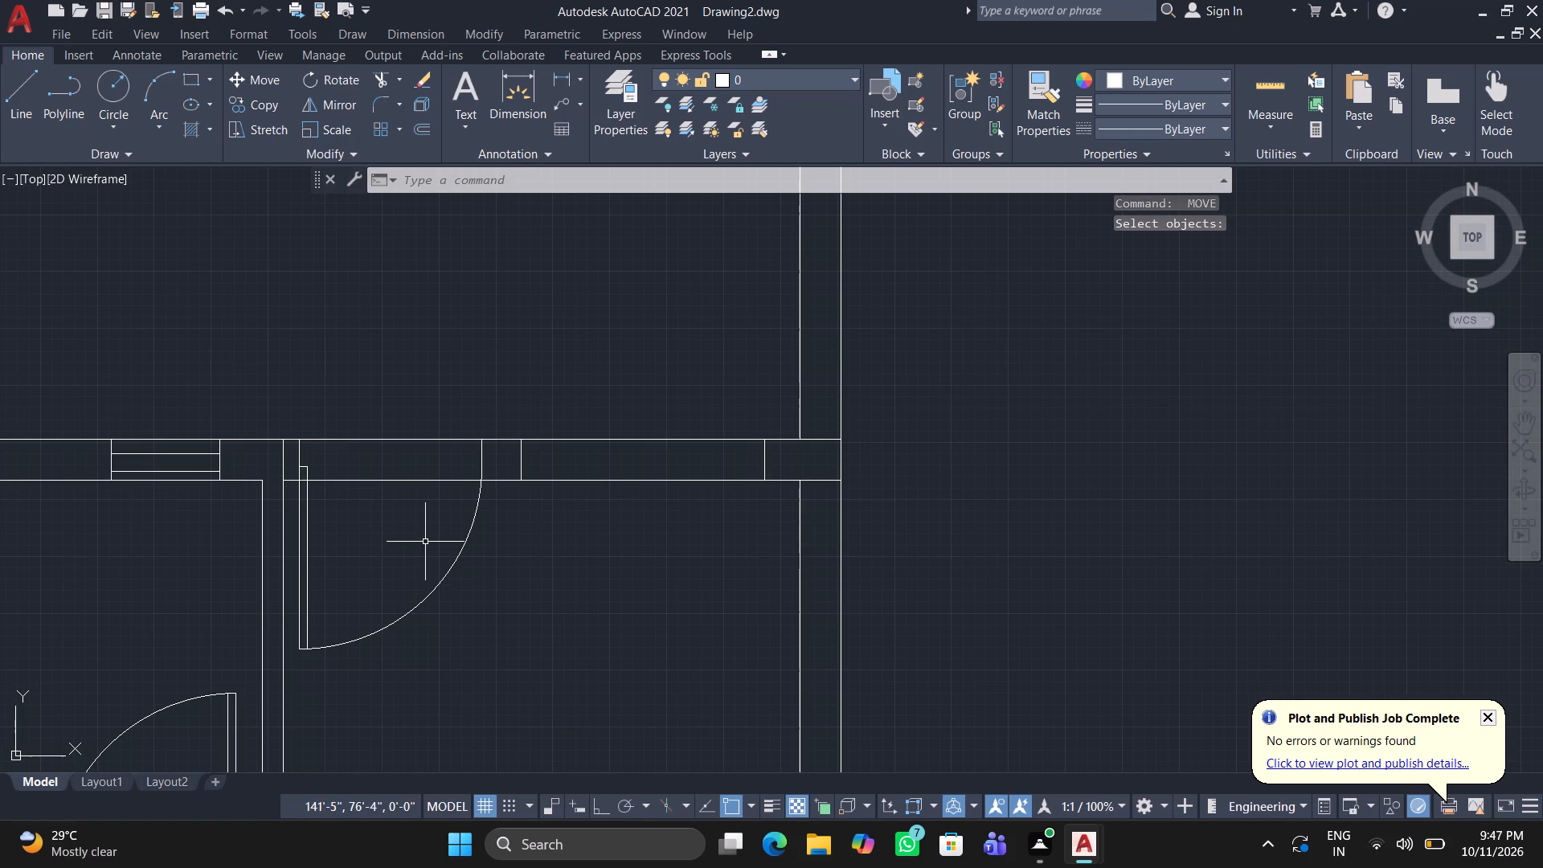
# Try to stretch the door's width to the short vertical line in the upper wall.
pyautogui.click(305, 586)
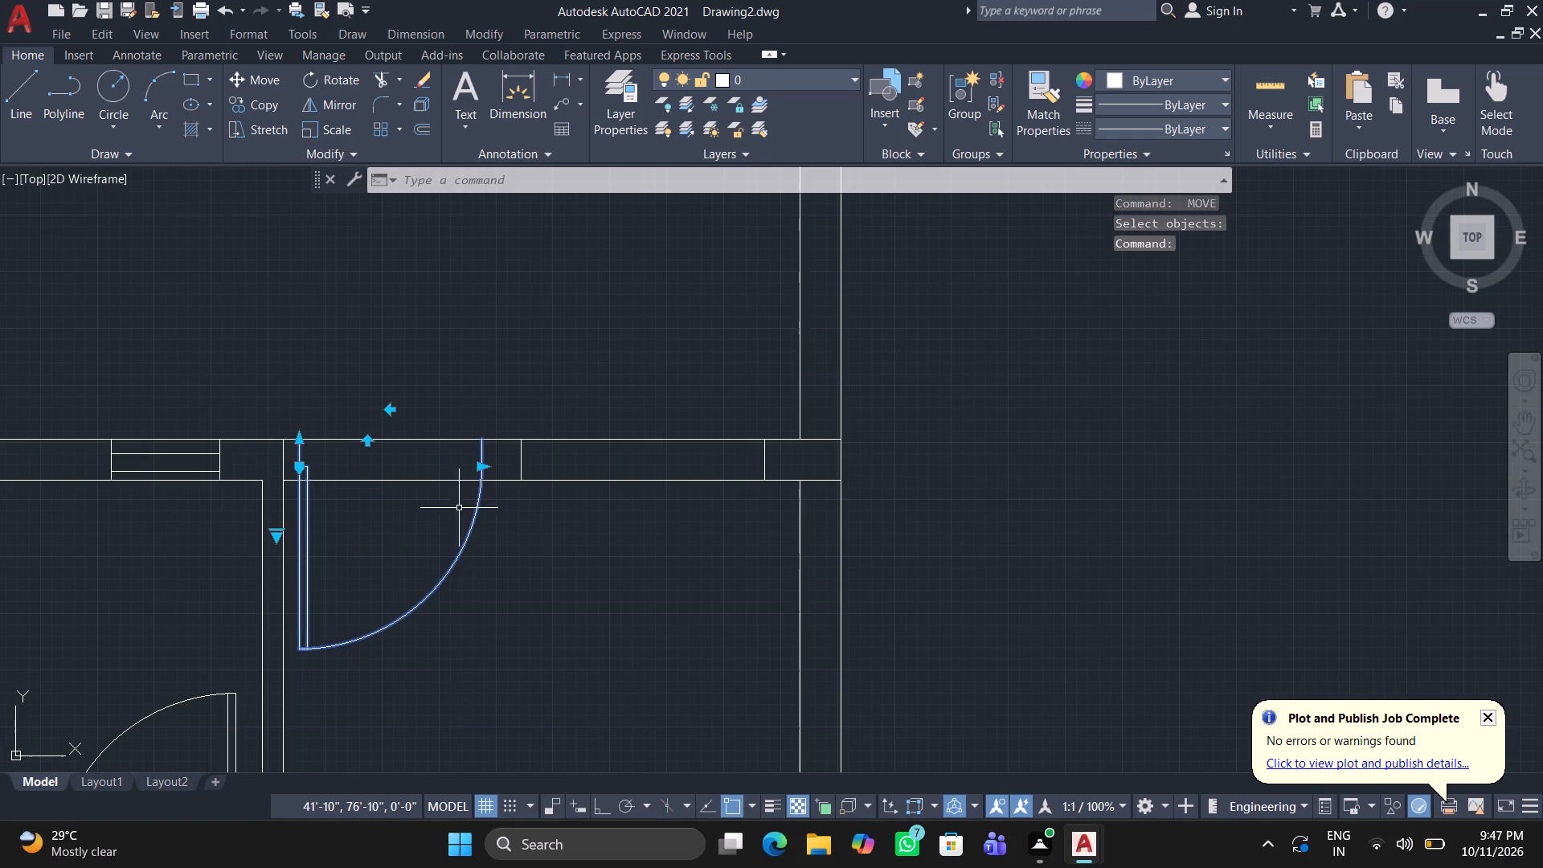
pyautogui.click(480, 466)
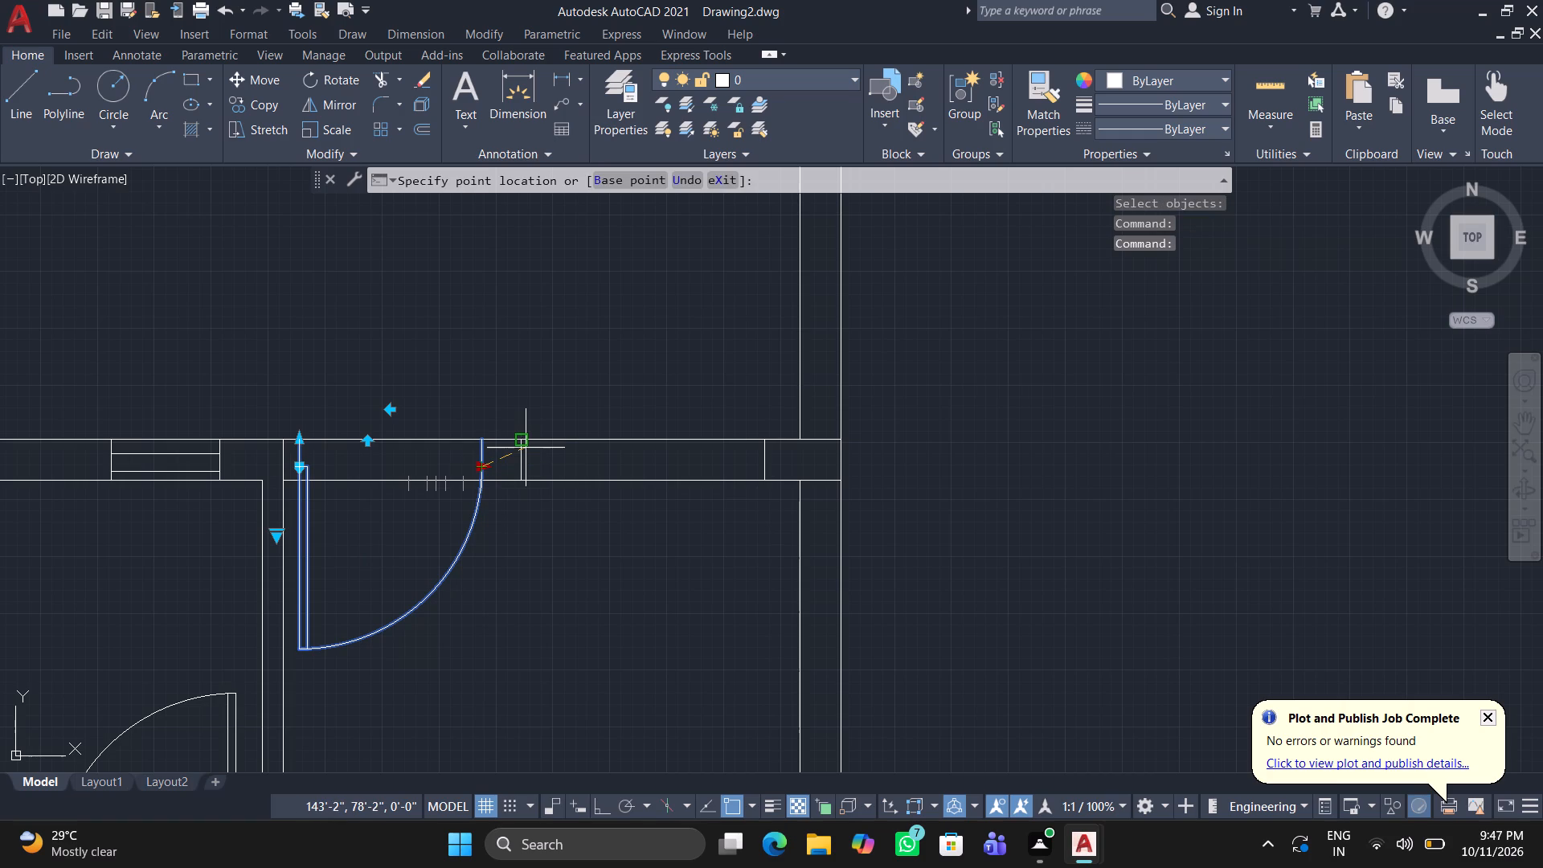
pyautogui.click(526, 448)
# Move the door a few inches to the right along the upper wall, away from the small room's right wall.
pyautogui.press('space')
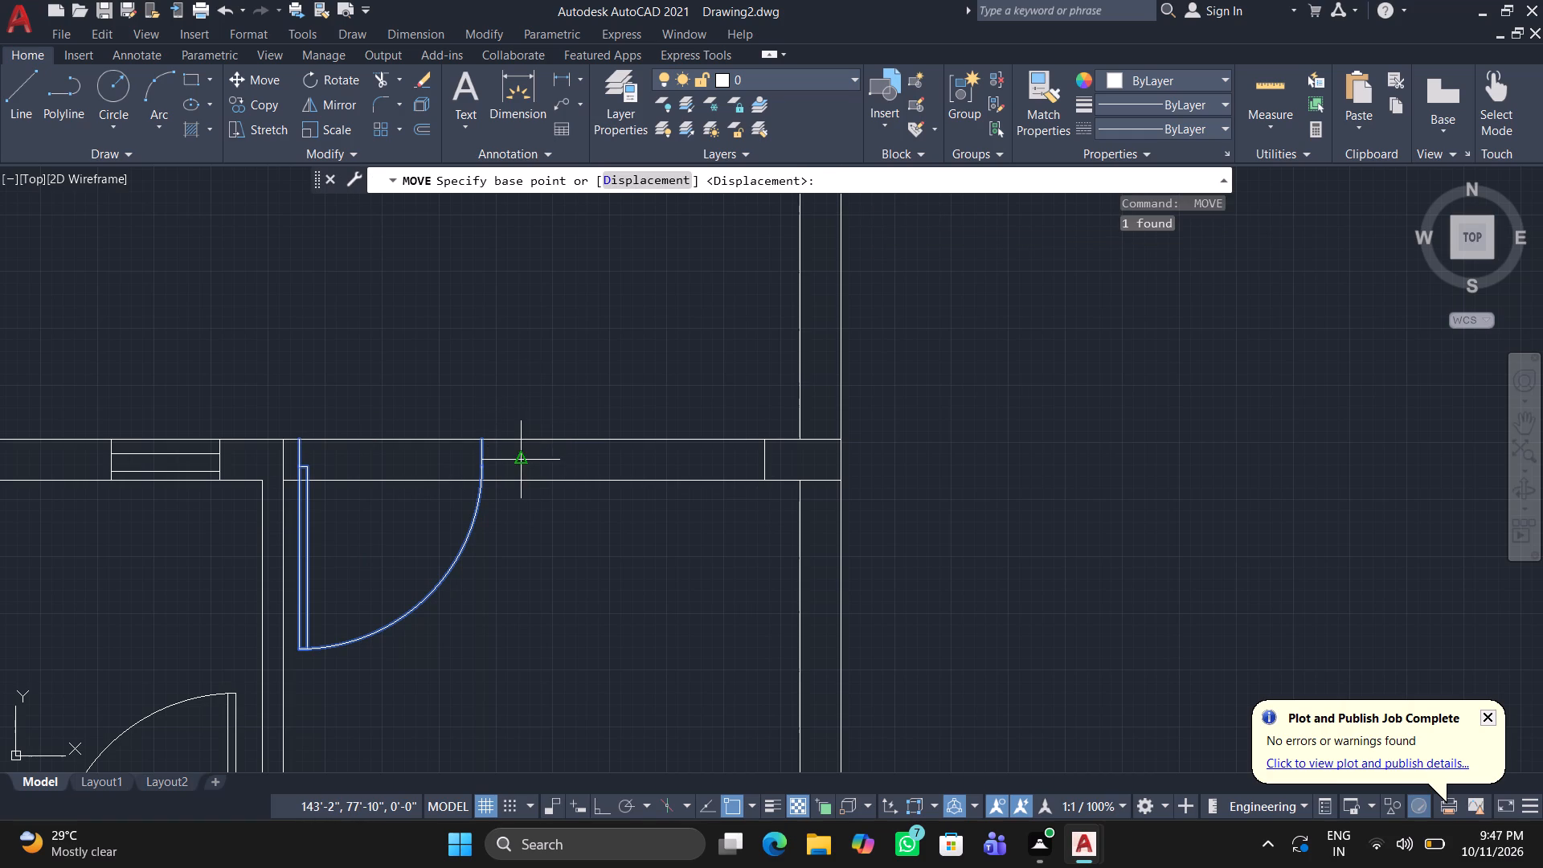
pyautogui.click(521, 339)
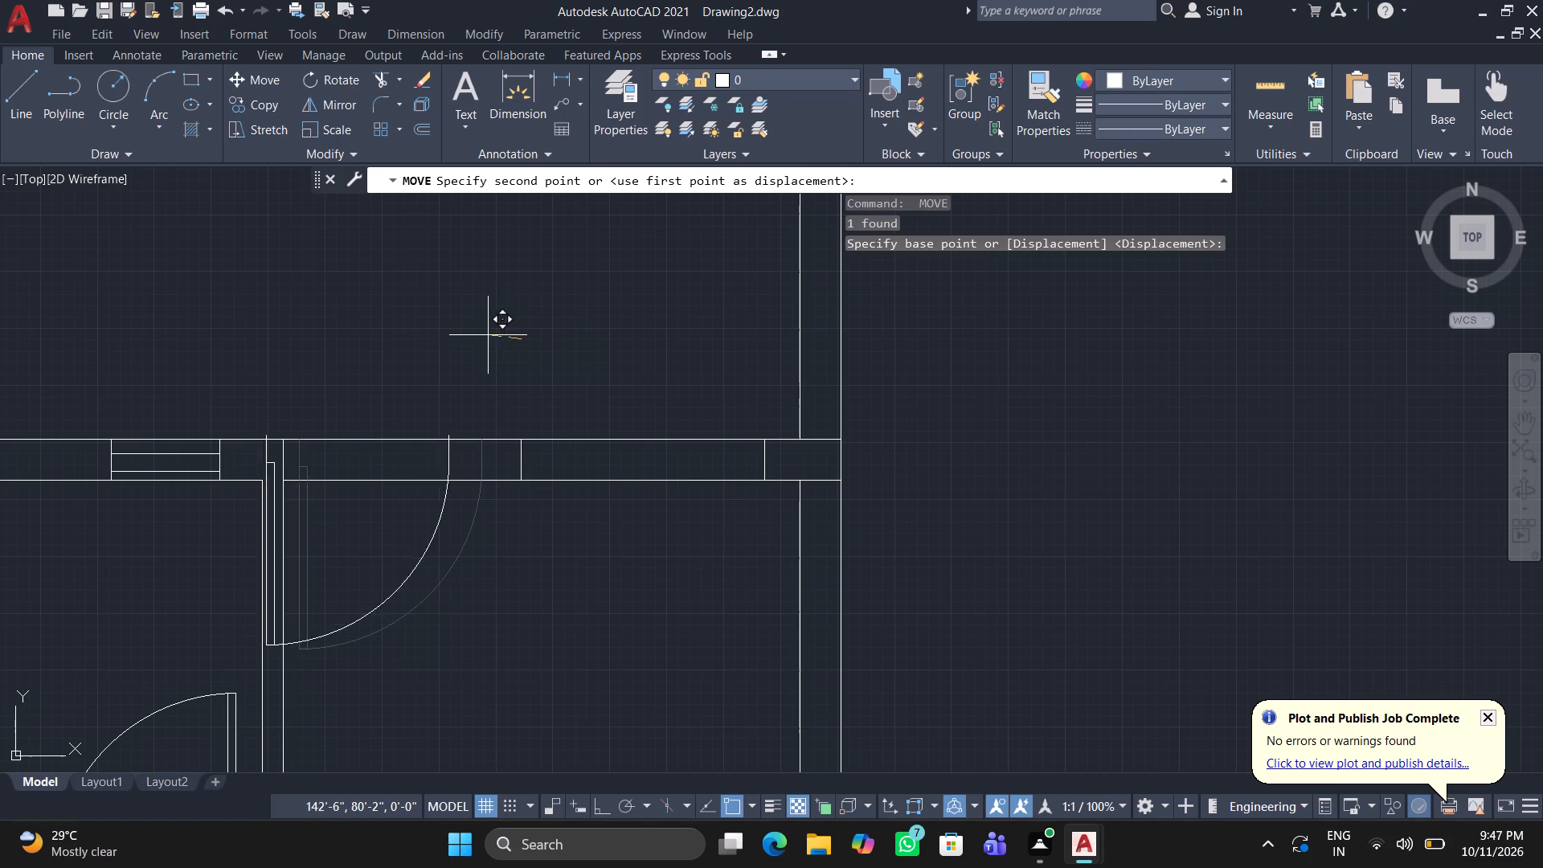
pyautogui.click(542, 338)
pyautogui.scroll(1, 414, 367)
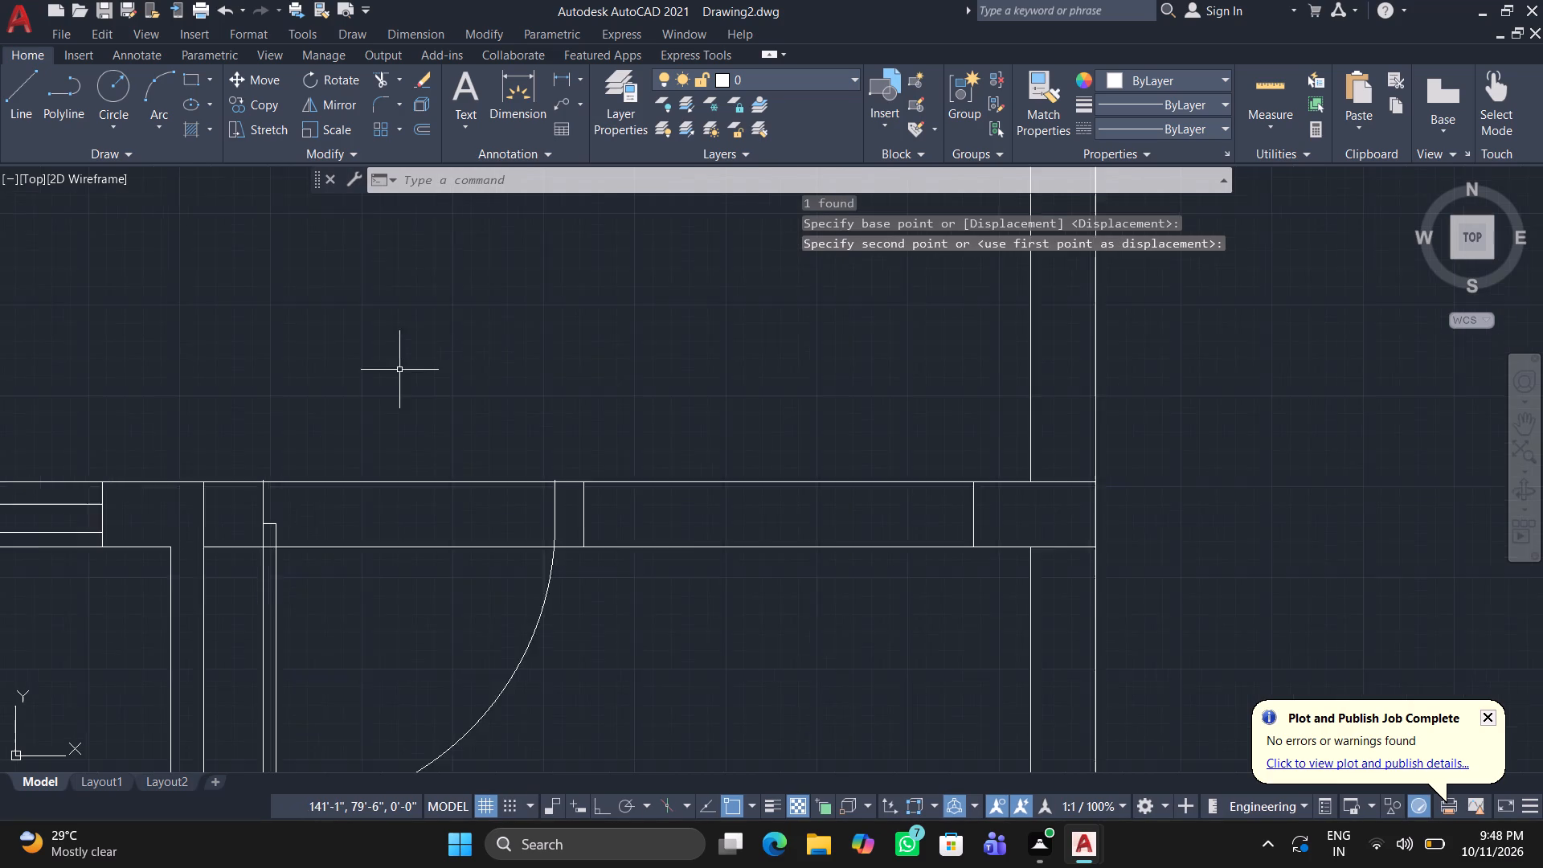
pyautogui.scroll(1, 399, 370)
pyautogui.scroll(-2, 329, 375)
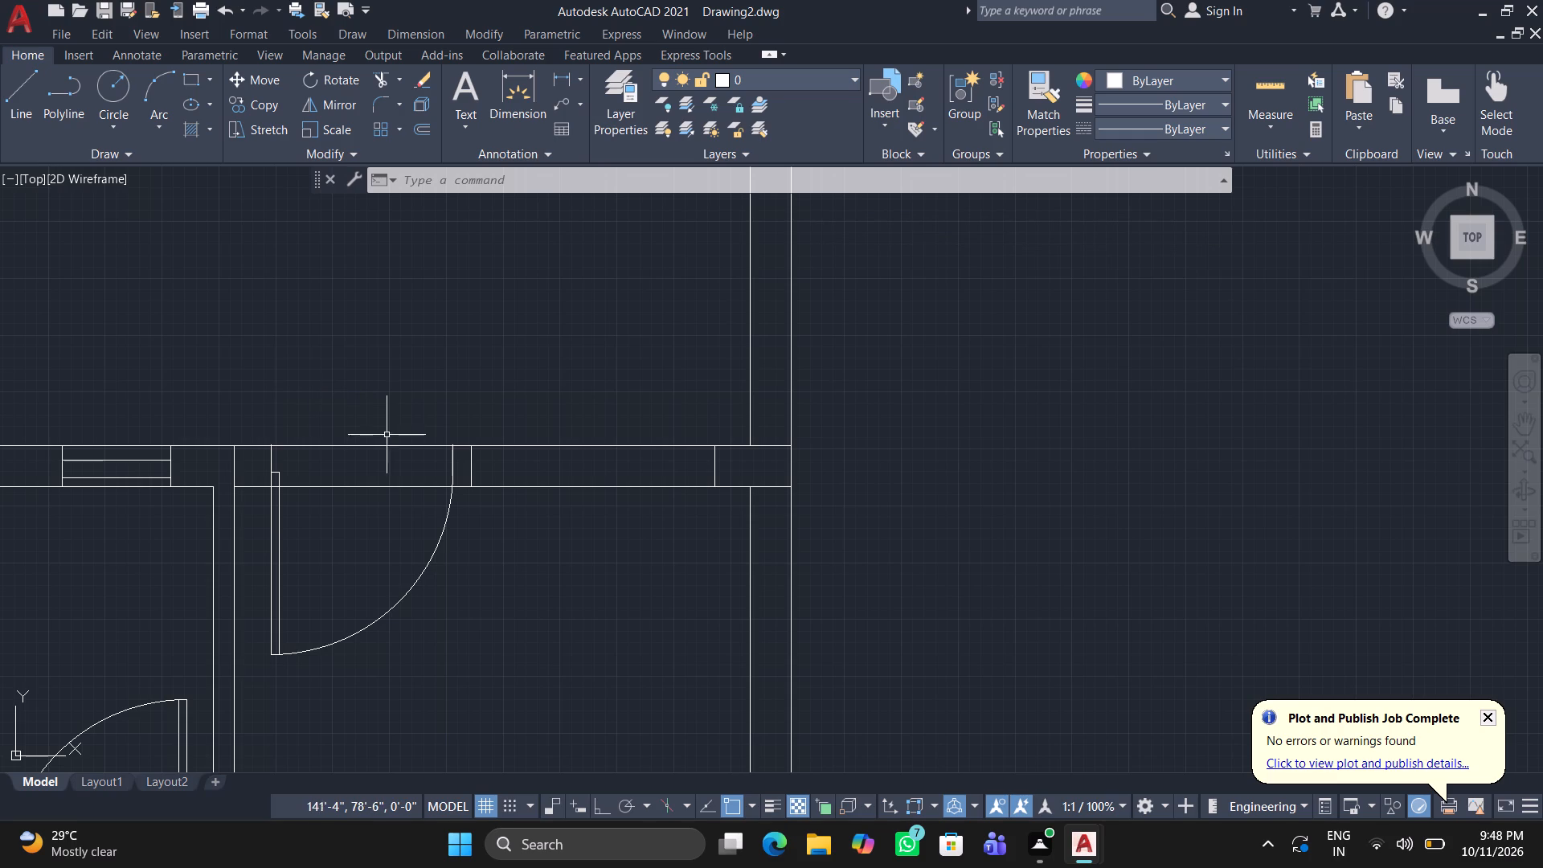
# Delete the short vertical line inside the upper wall just right of the door's latch side.
pyautogui.click(471, 471)
pyautogui.press('Delete')
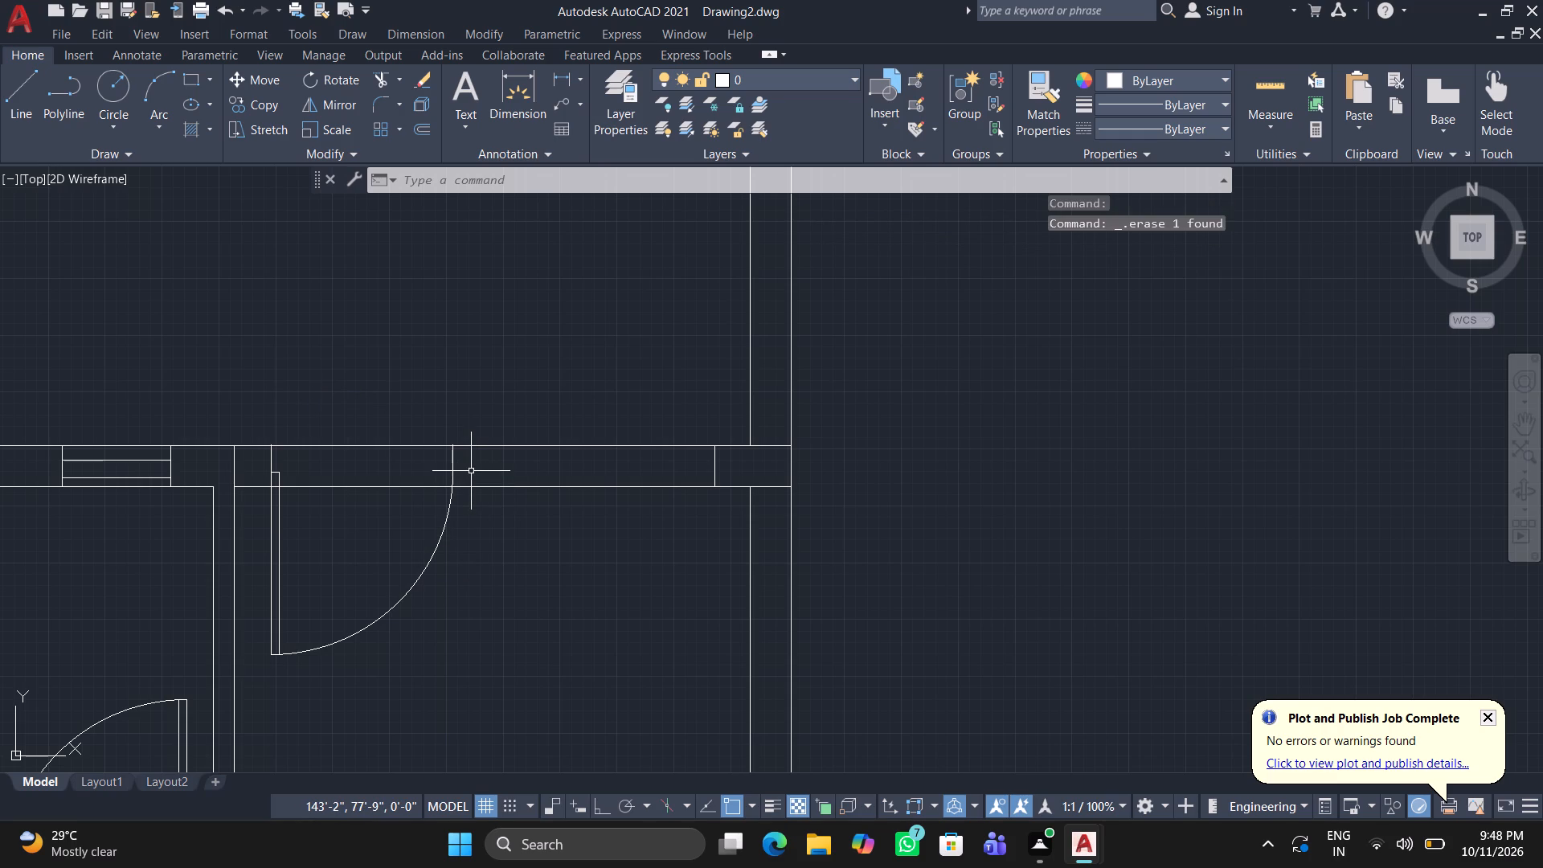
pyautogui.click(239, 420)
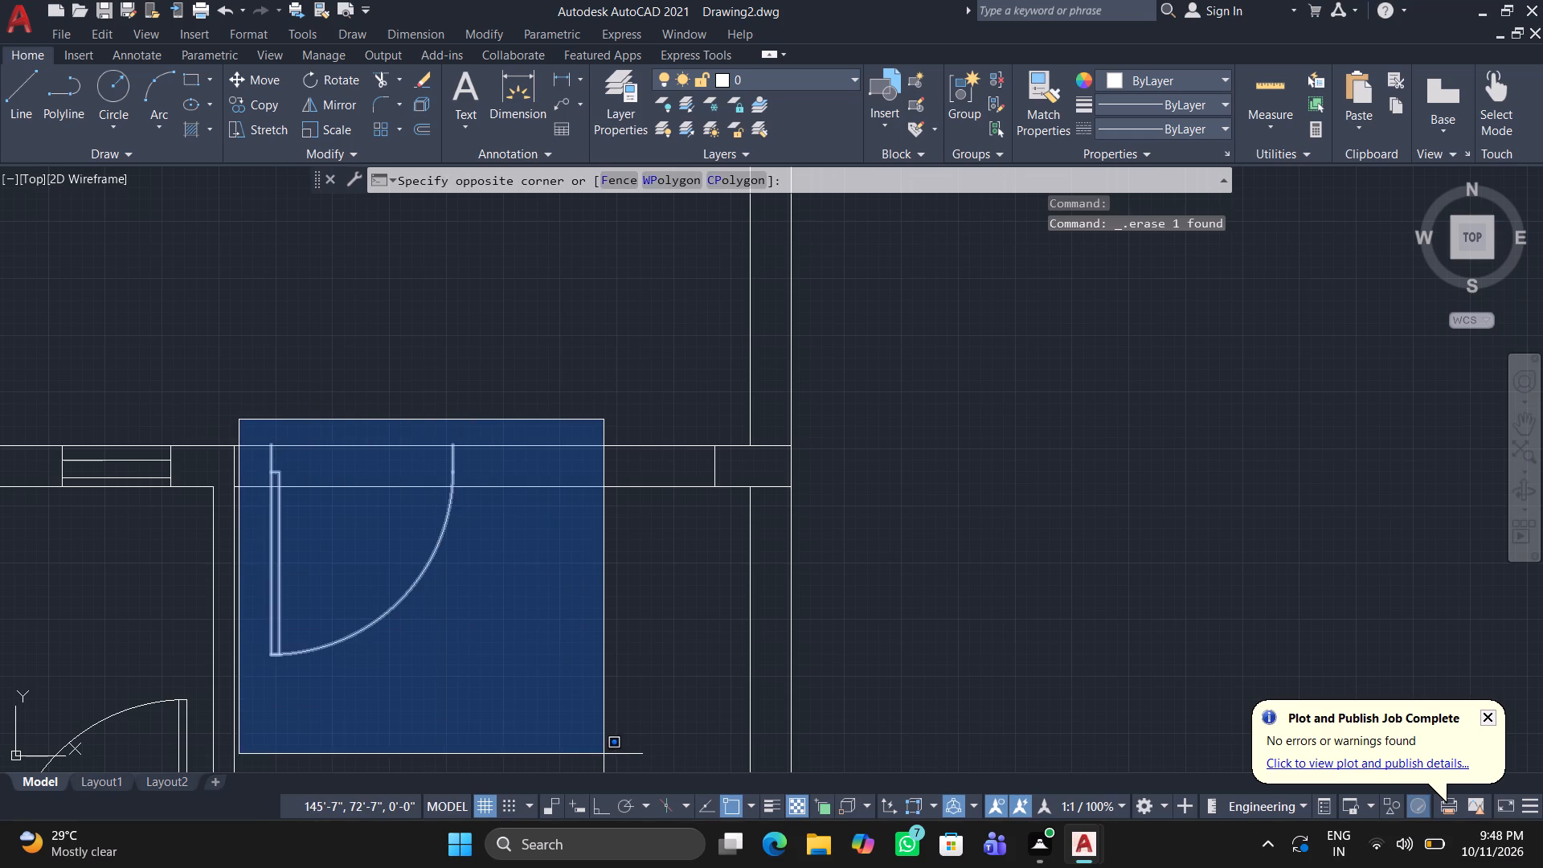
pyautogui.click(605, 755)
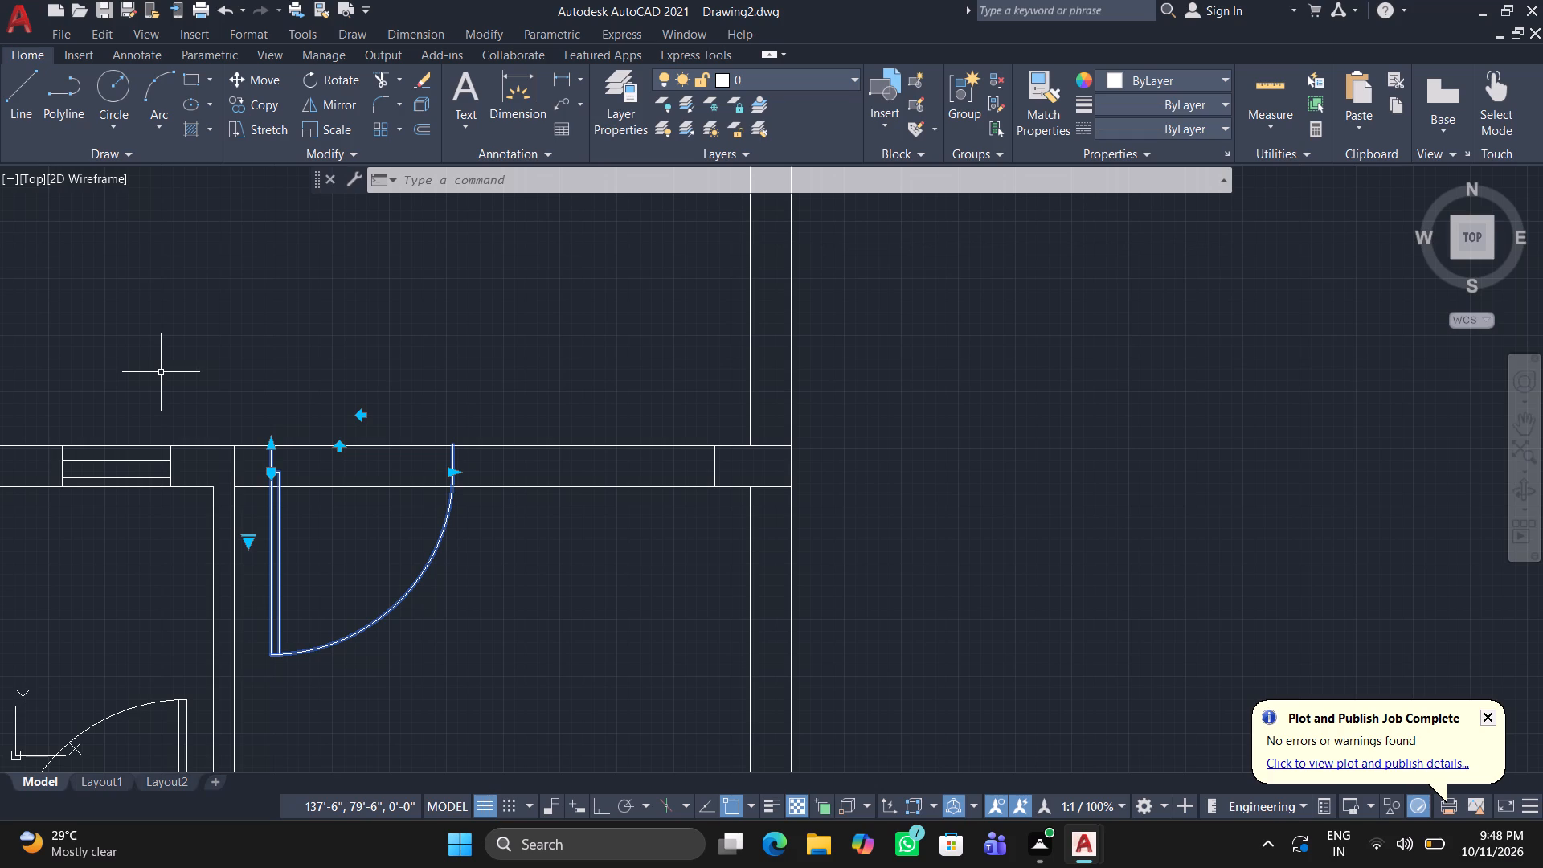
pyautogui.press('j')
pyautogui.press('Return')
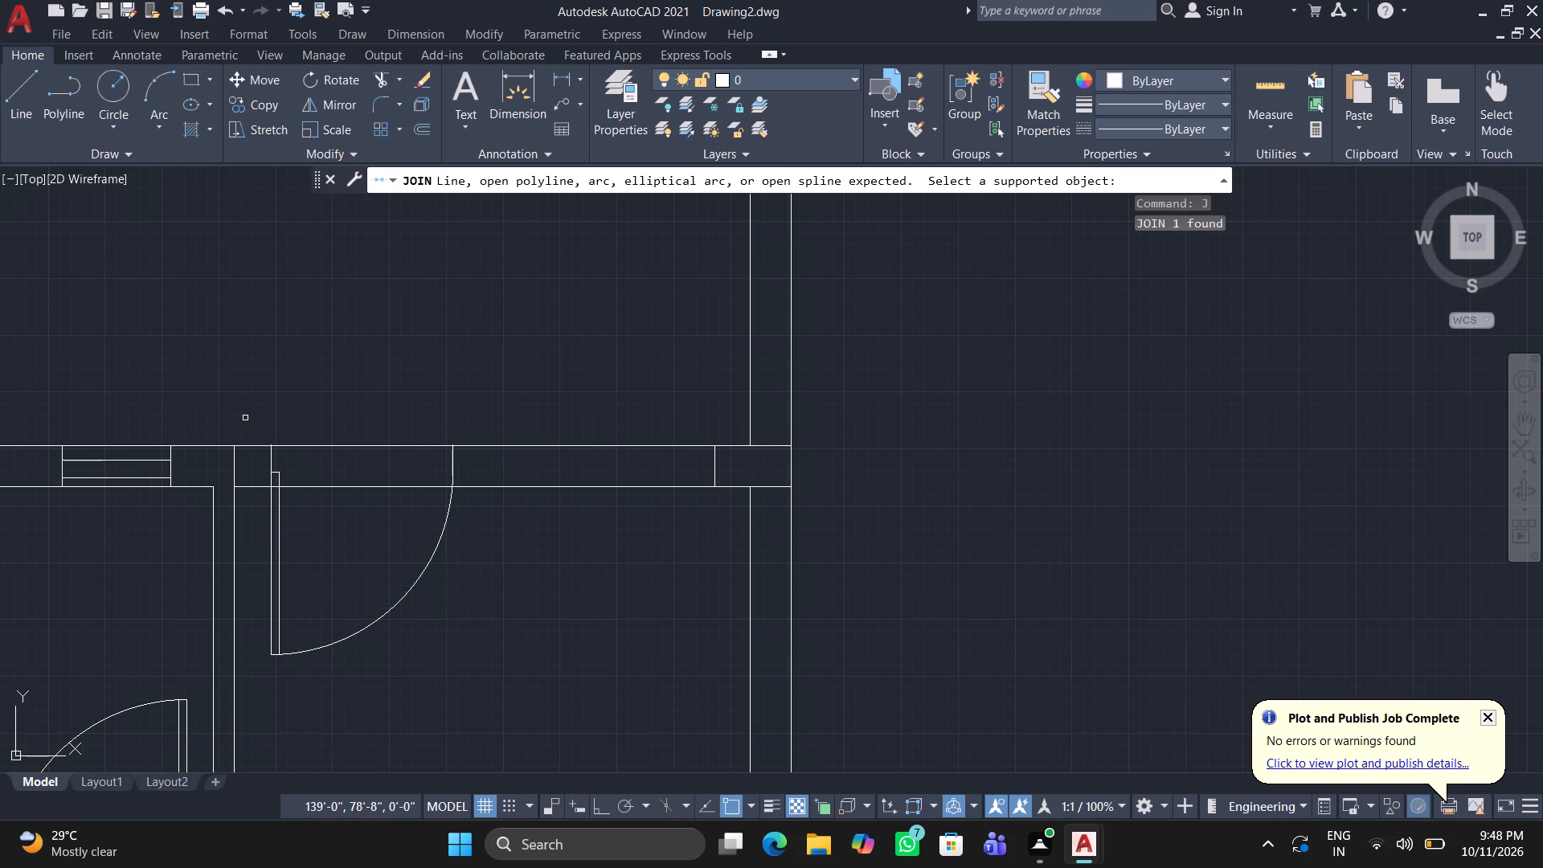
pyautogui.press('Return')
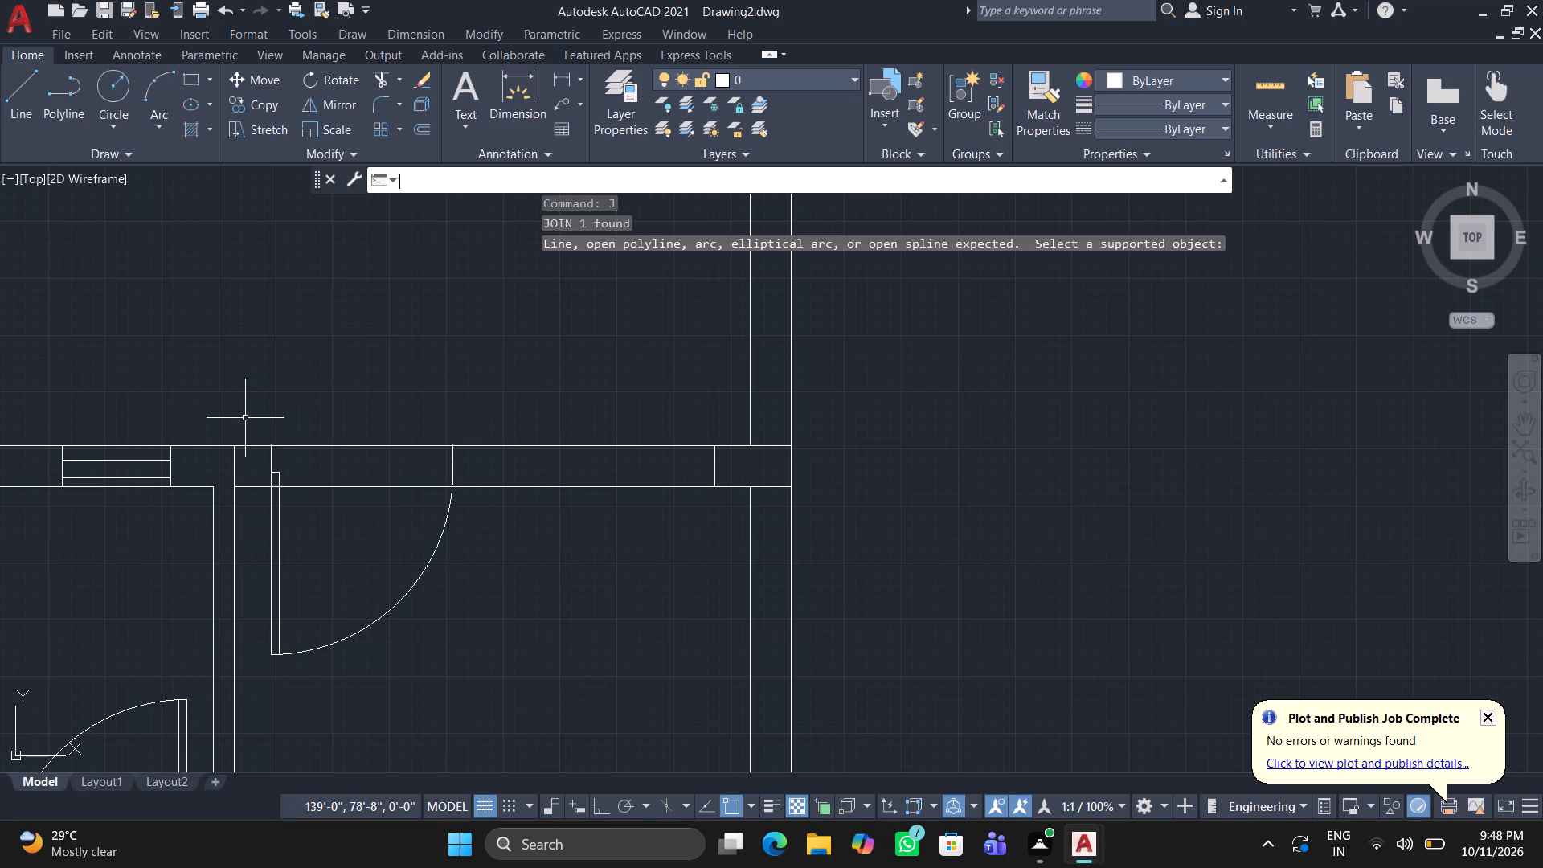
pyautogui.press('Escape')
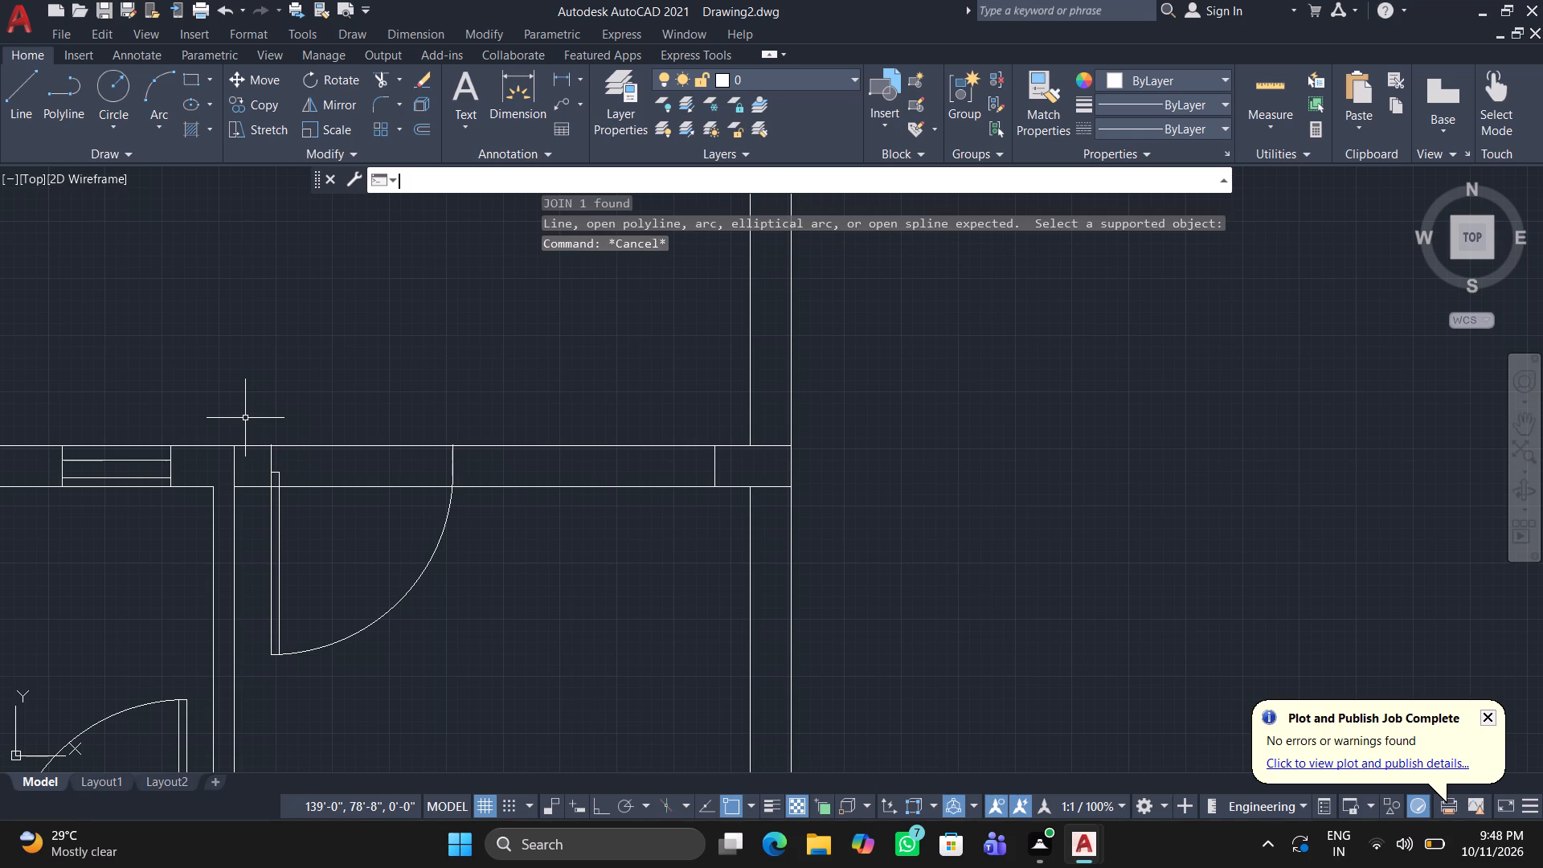
# Trim both upper wall lines across the opening of the downward-swinging door.
pyautogui.click(378, 80)
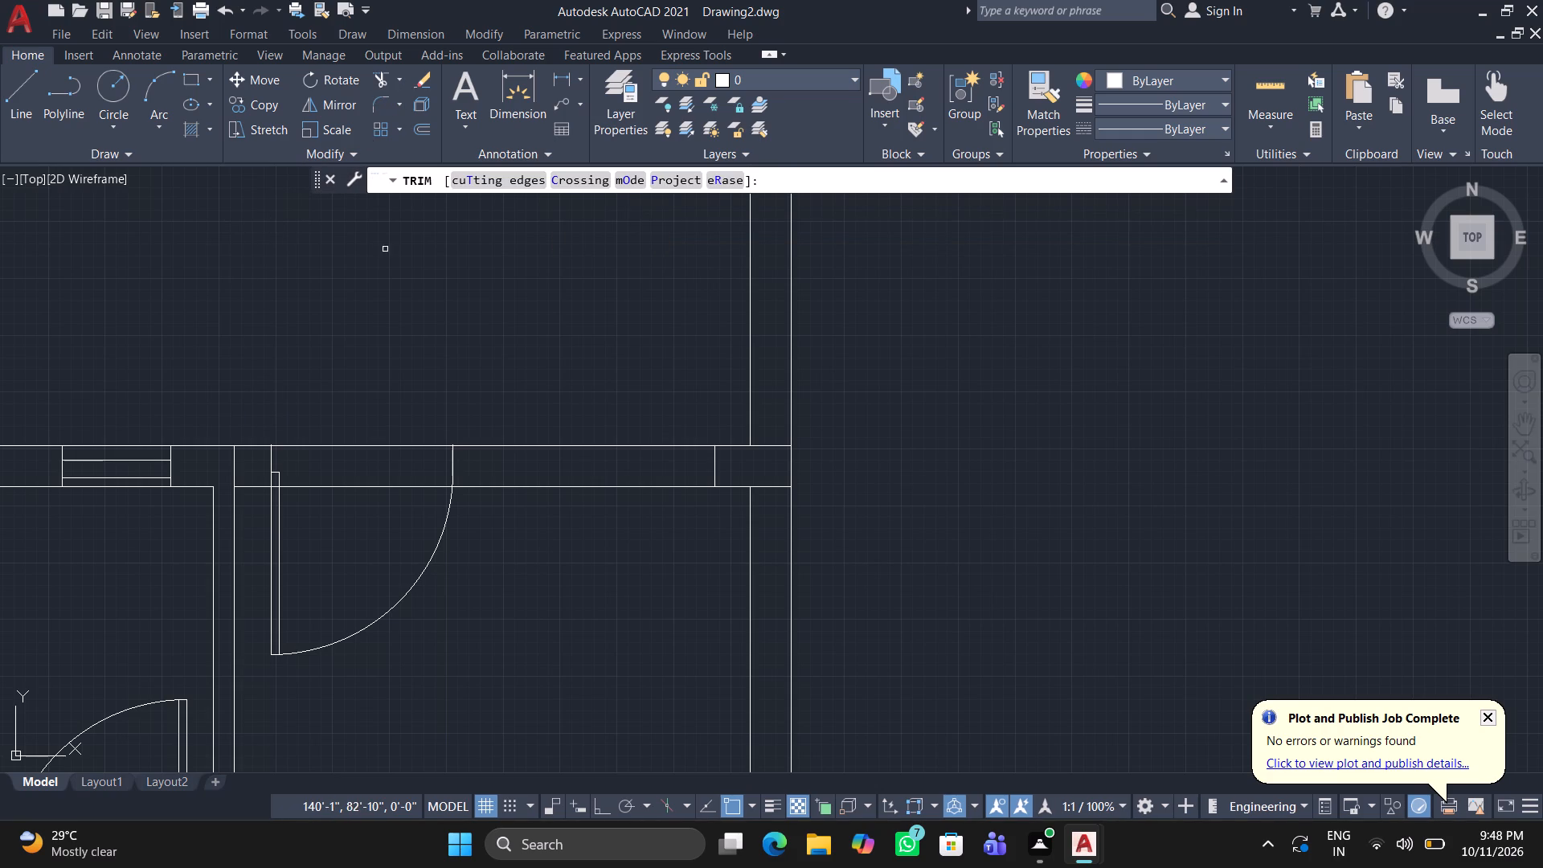
pyautogui.moveTo(354, 408); pyautogui.dragTo(354, 479)
pyautogui.click(354, 479)
pyautogui.click(354, 506)
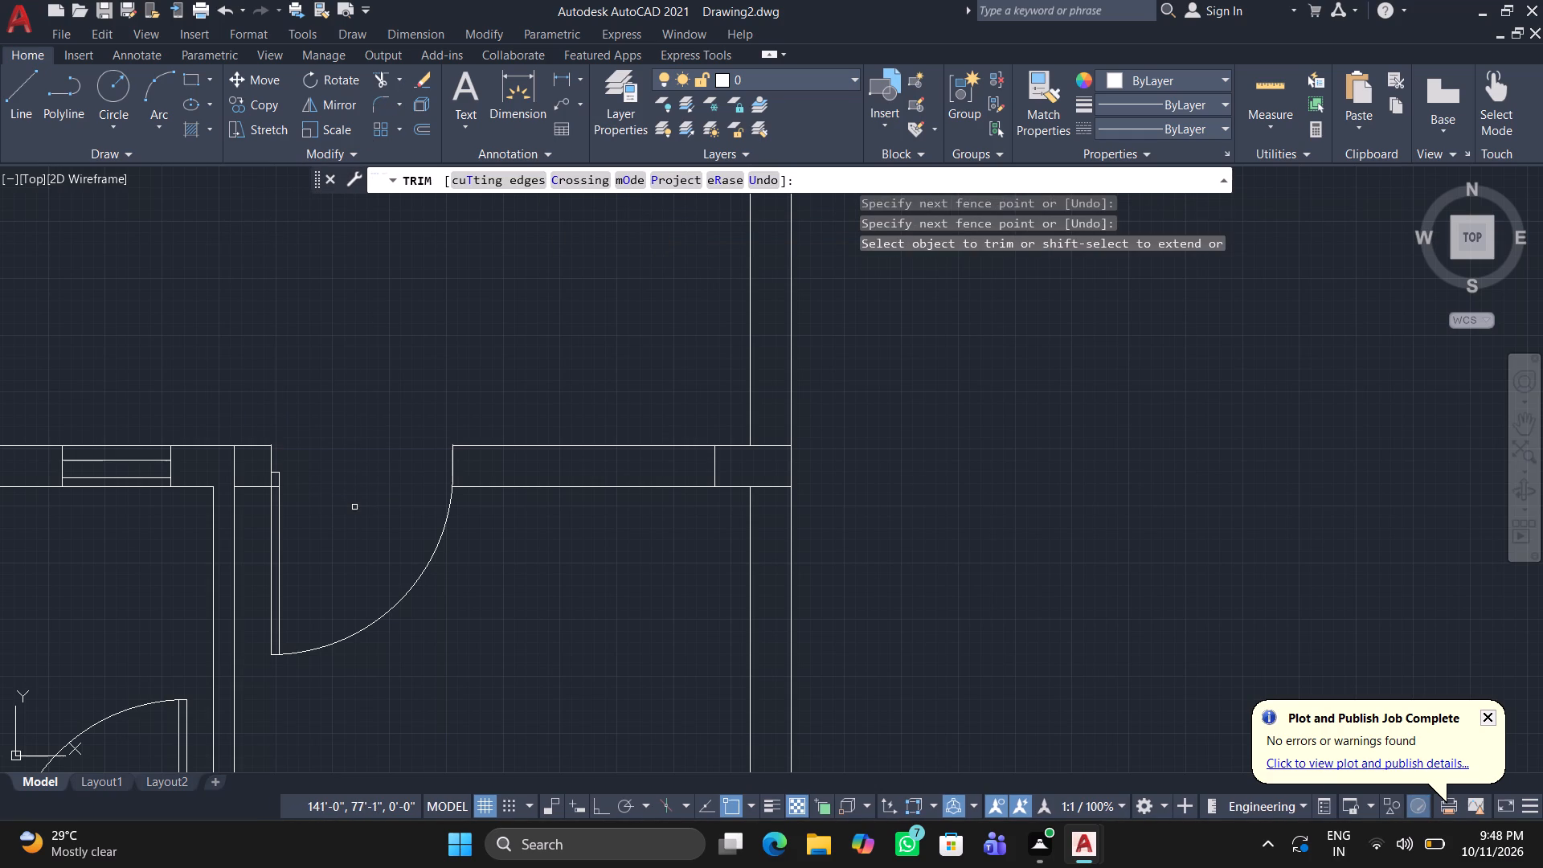
pyautogui.press('Return')
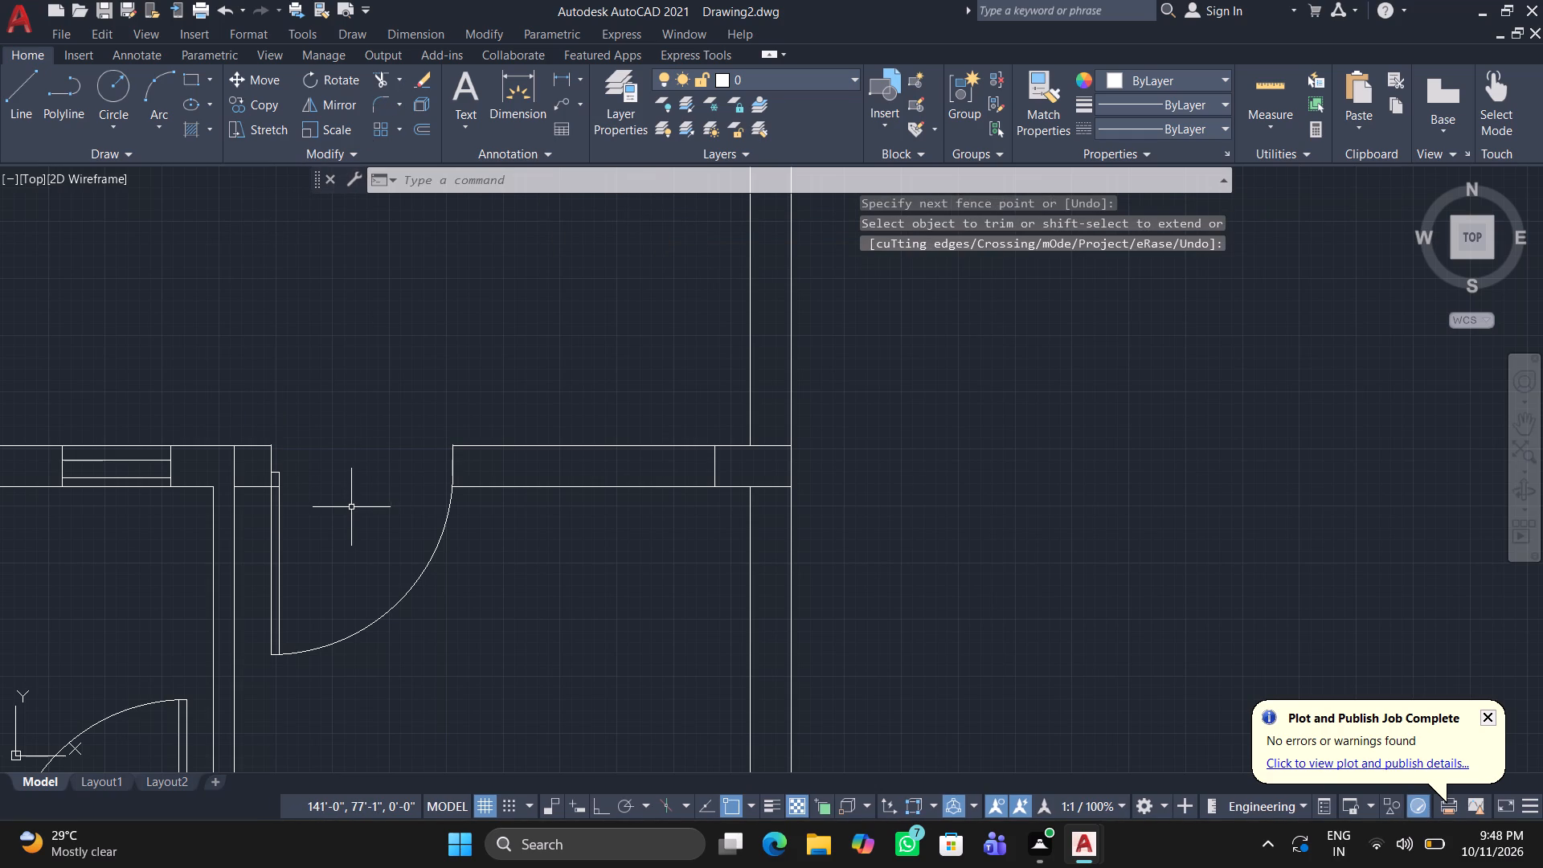
# Flip the door at the top wall of the lower room right of the passage vertically so that it swings down into the room.
pyautogui.scroll(-2, 359, 565)
pyautogui.moveTo(395, 624); pyautogui.dragTo(414, 547, button='middle')
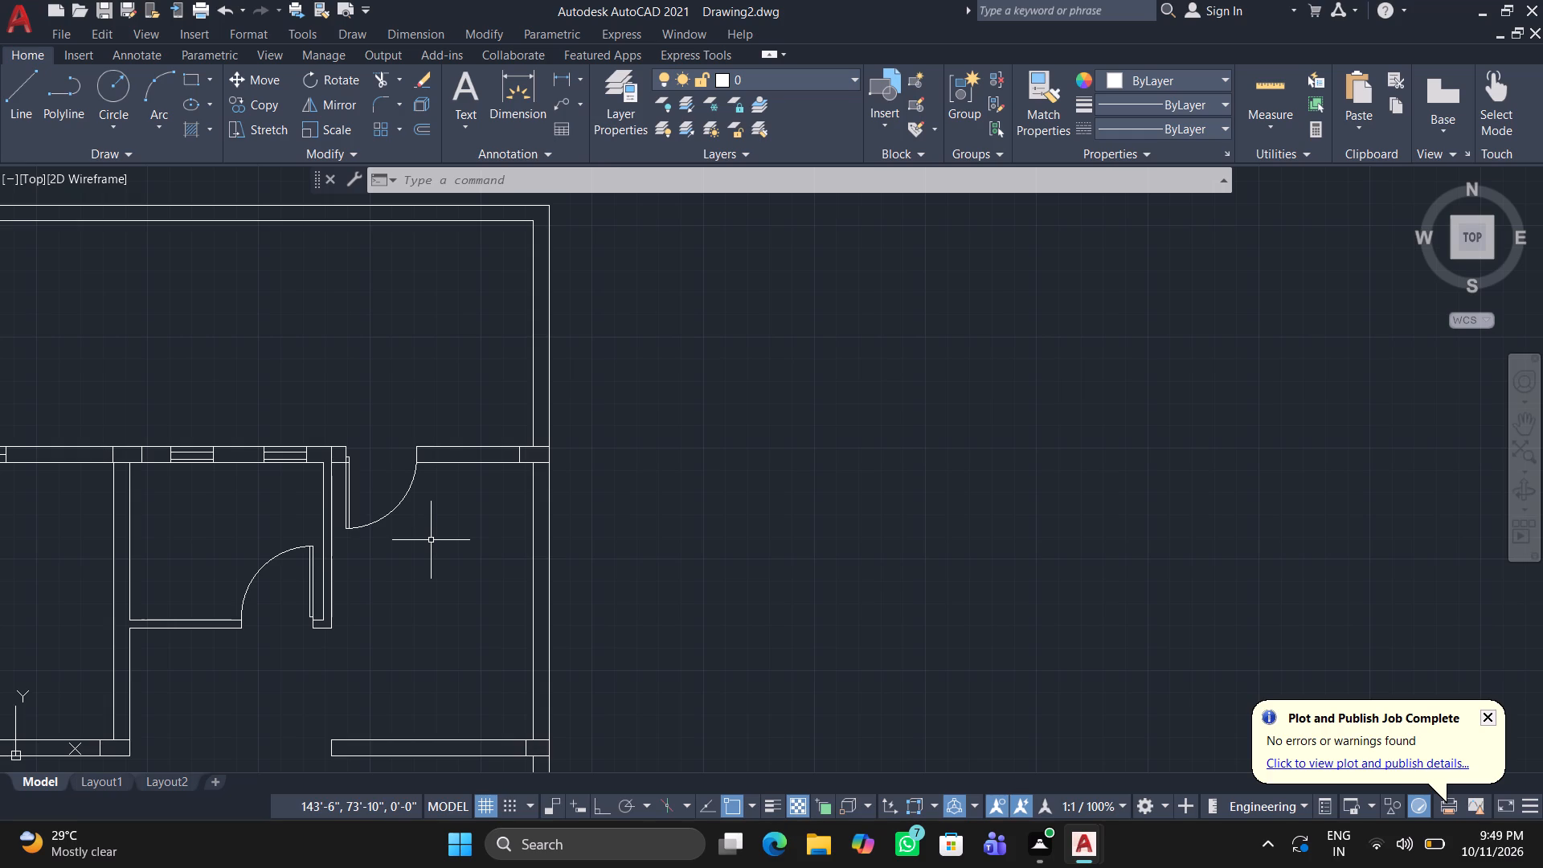
pyautogui.scroll(-2, 267, 419)
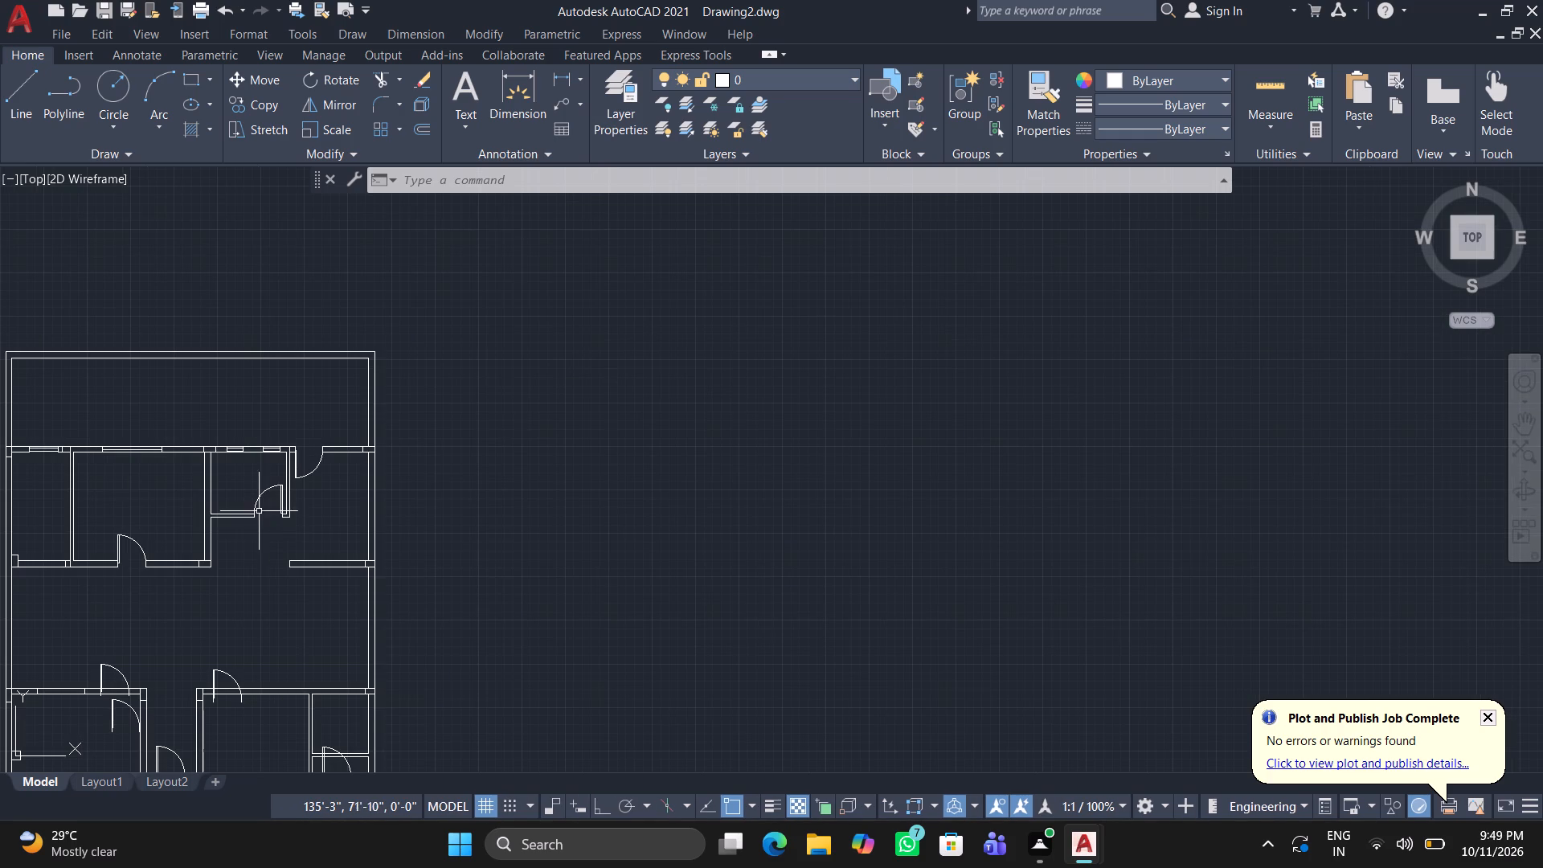
pyautogui.moveTo(260, 538); pyautogui.dragTo(293, 318, button='middle')
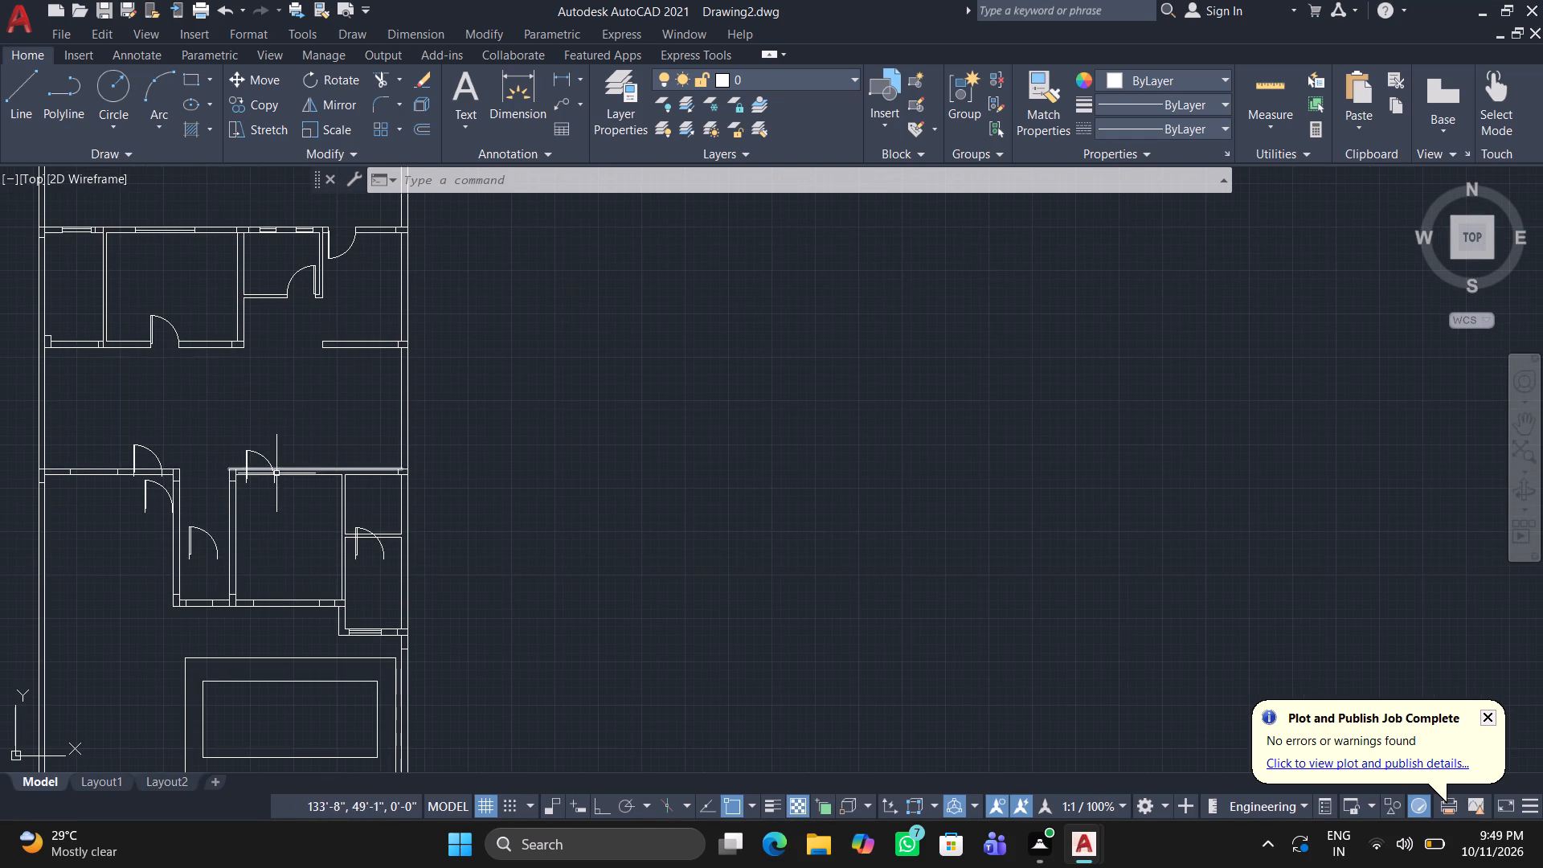
pyautogui.scroll(2, 235, 483)
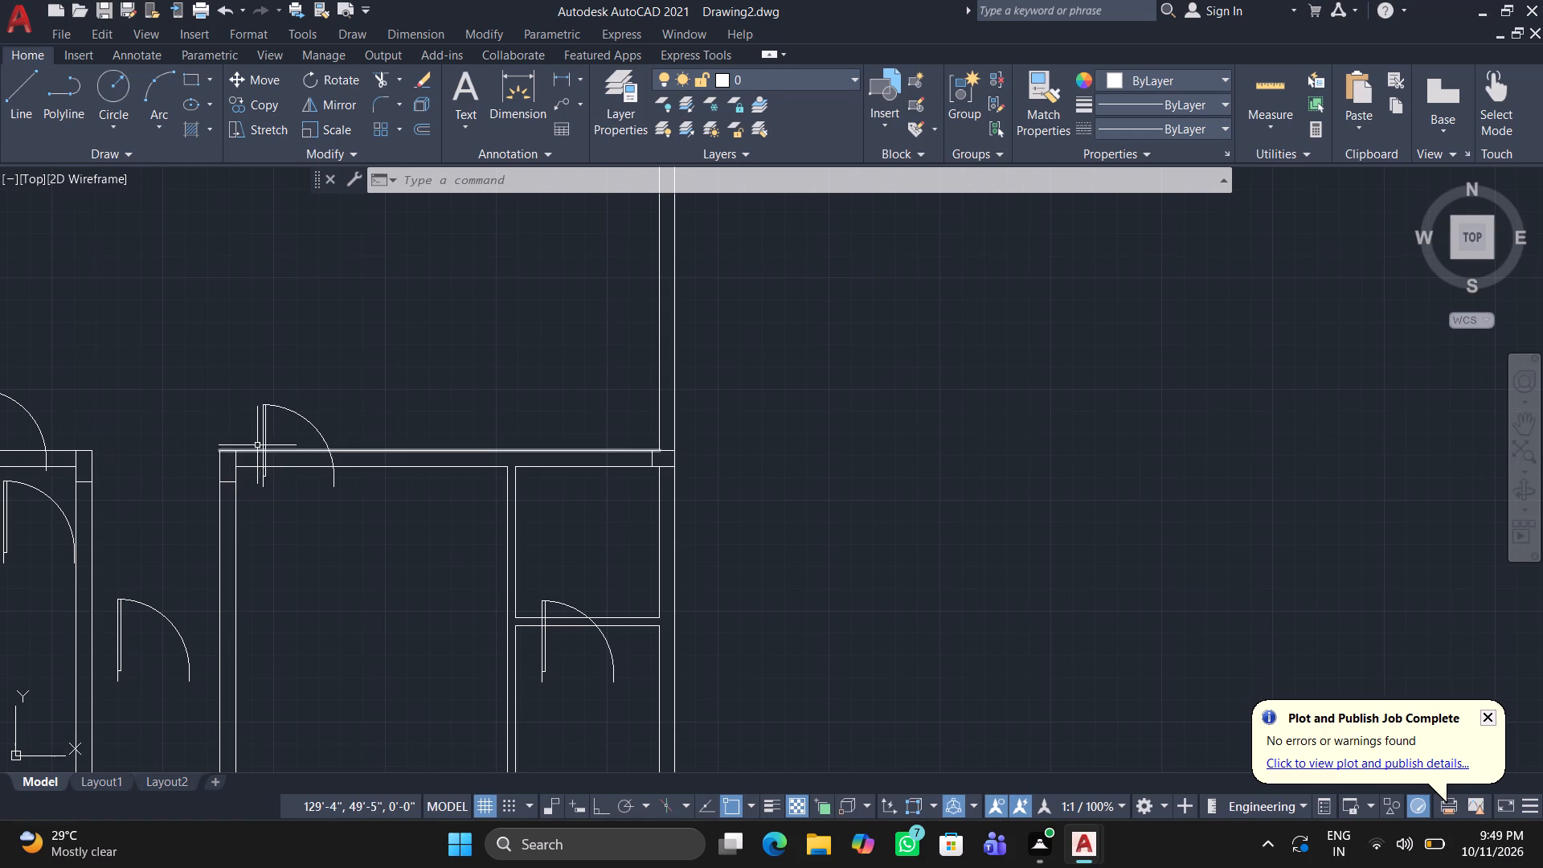
pyautogui.click(261, 438)
pyautogui.click(287, 489)
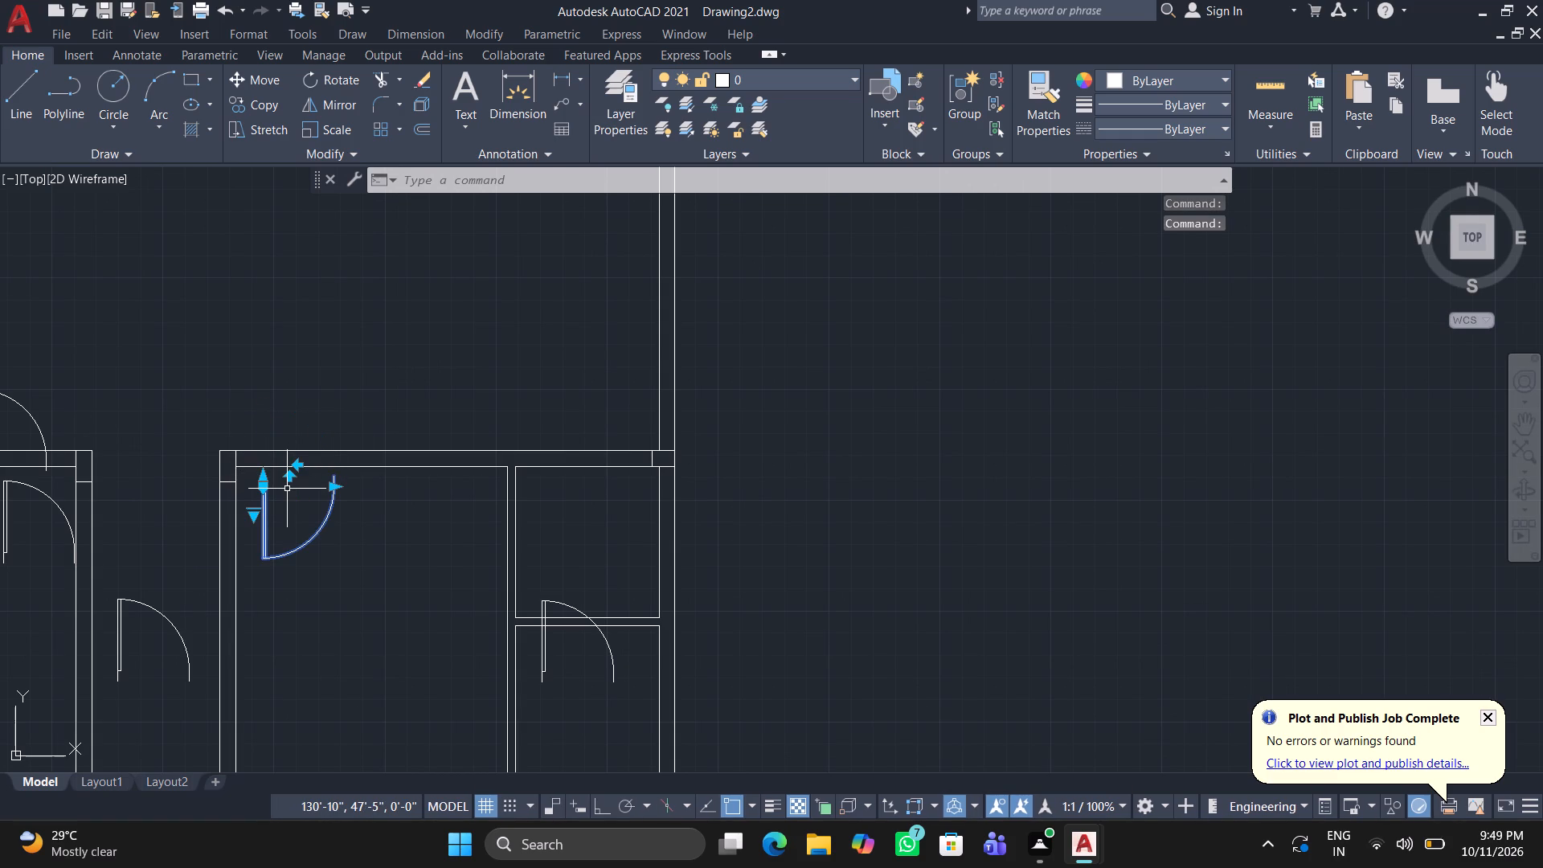
# Move that door by the upper end of its hinge-side jamb onto the outer top wall line, near the room's upper-left column.
pyautogui.click(233, 77)
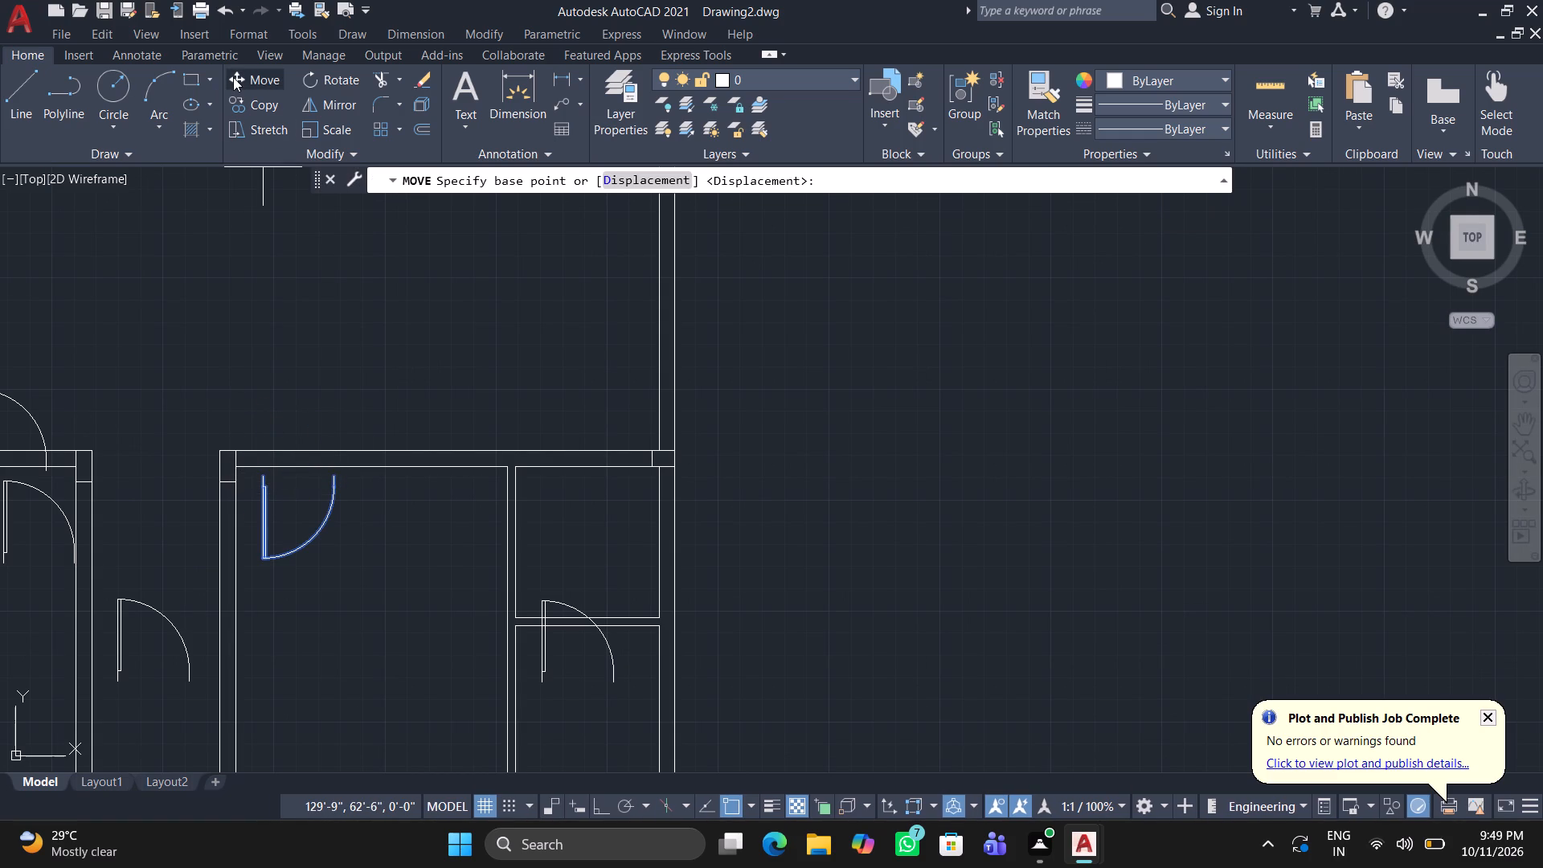
pyautogui.scroll(2, 263, 499)
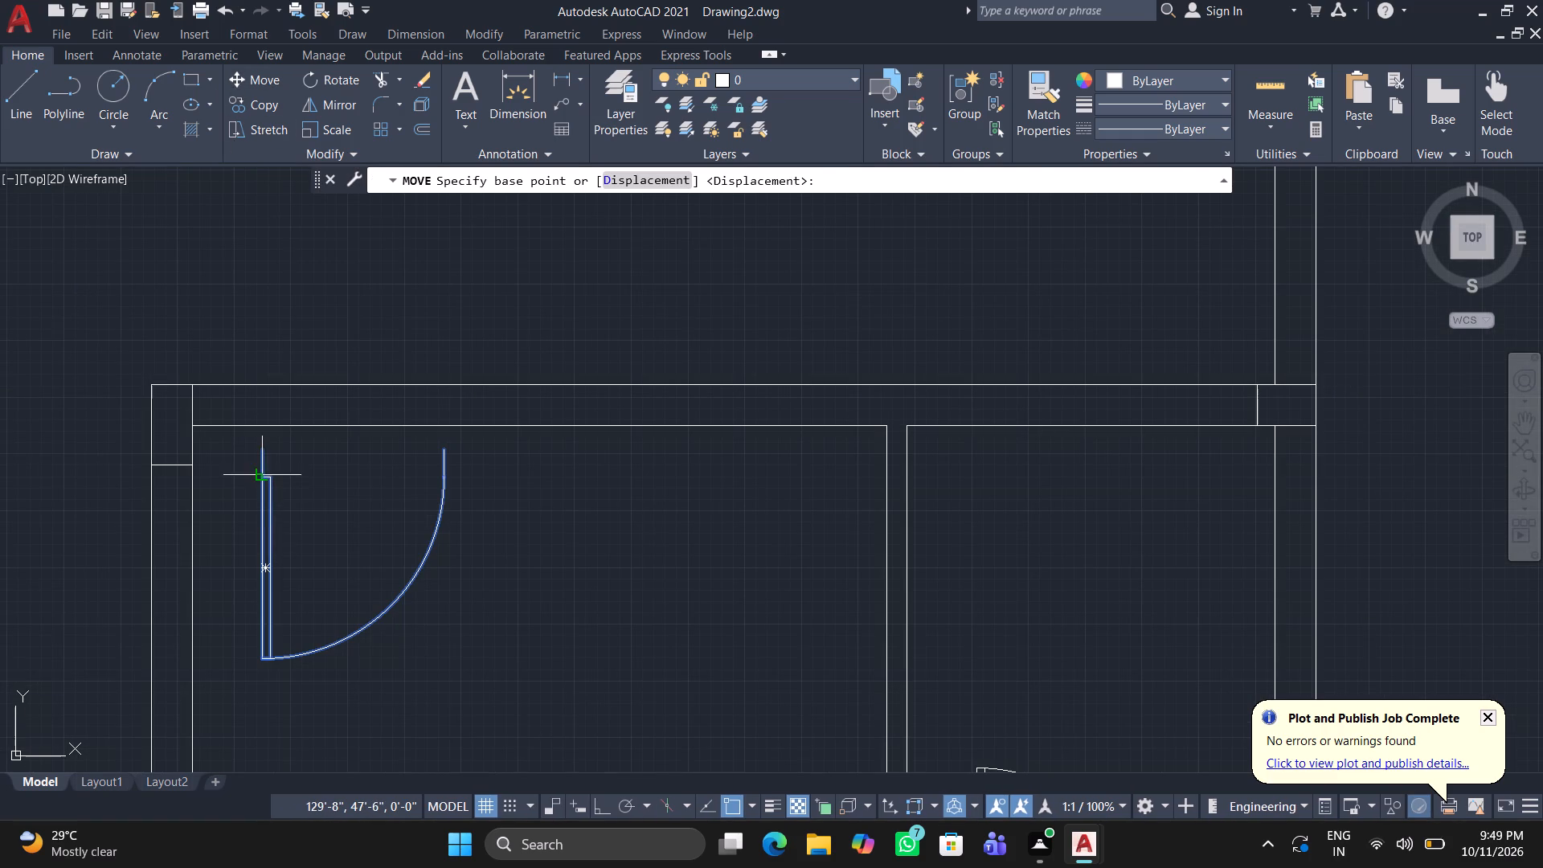
pyautogui.click(263, 446)
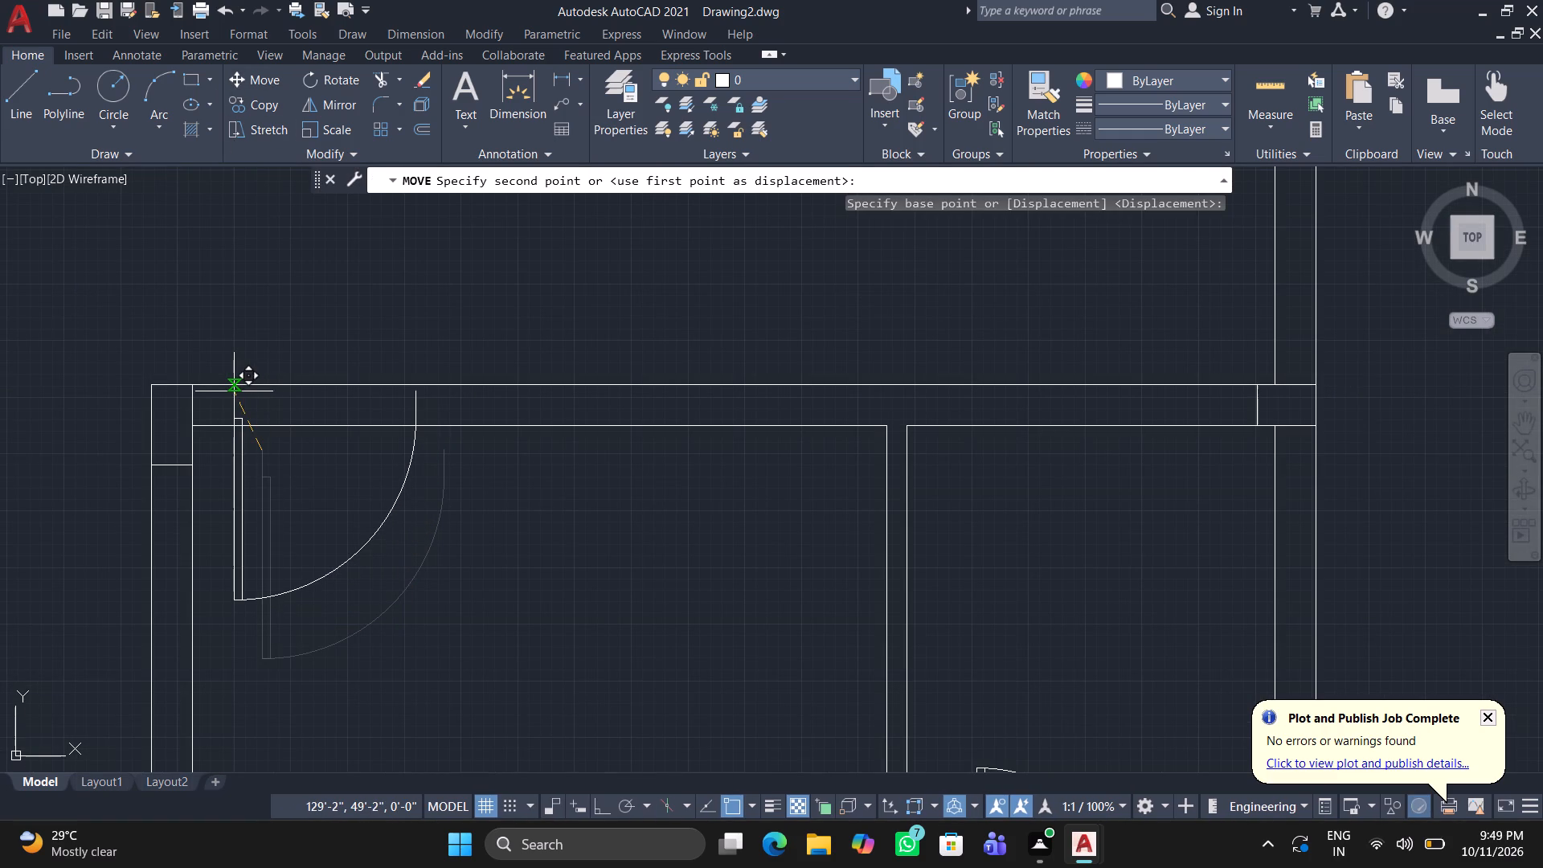
pyautogui.click(233, 384)
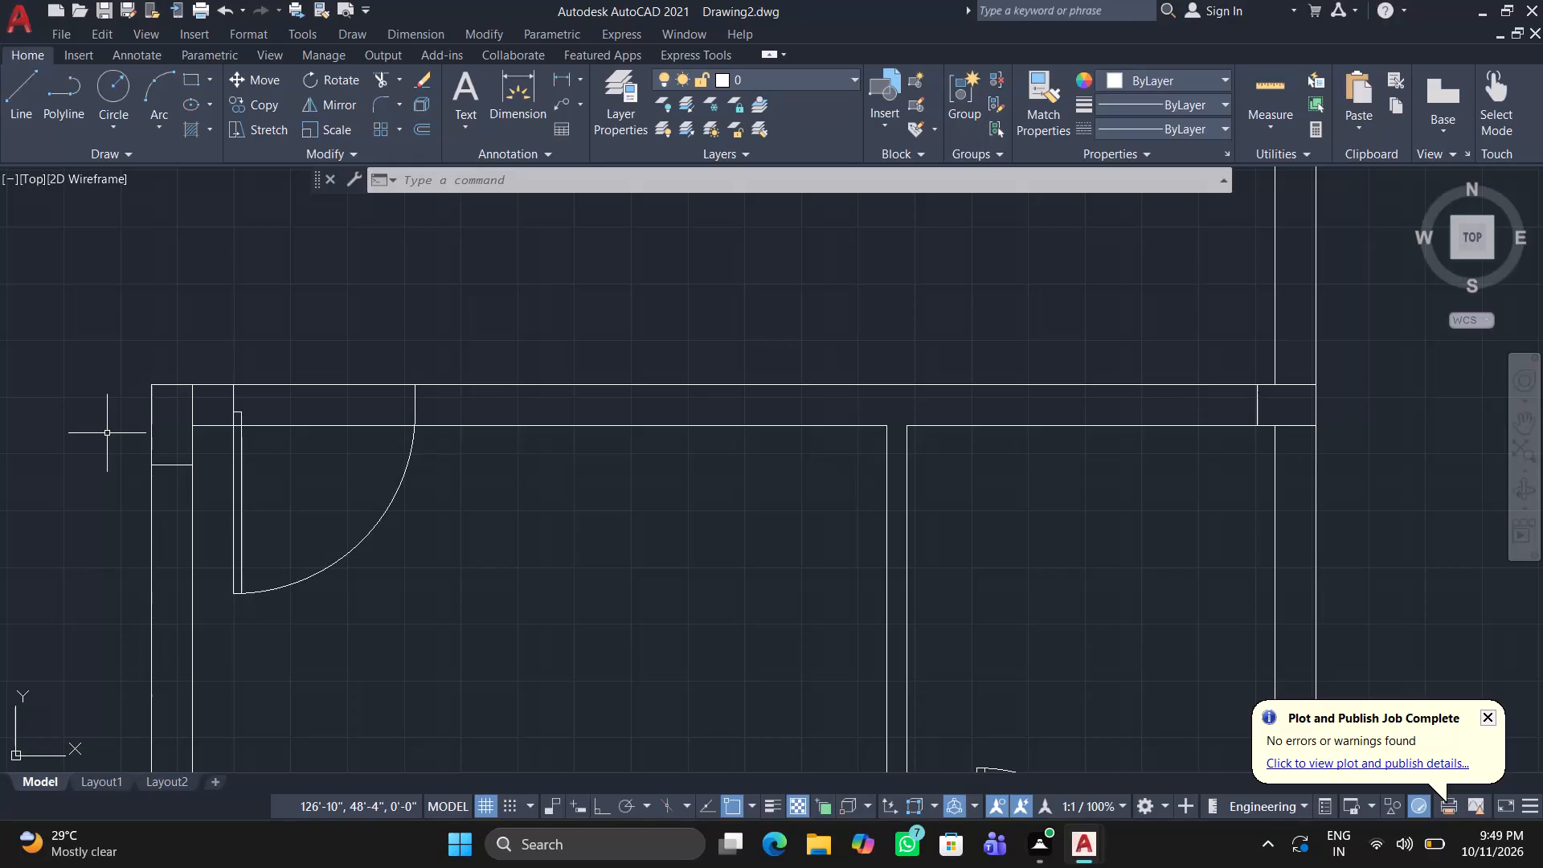
pyautogui.scroll(-2, 118, 440)
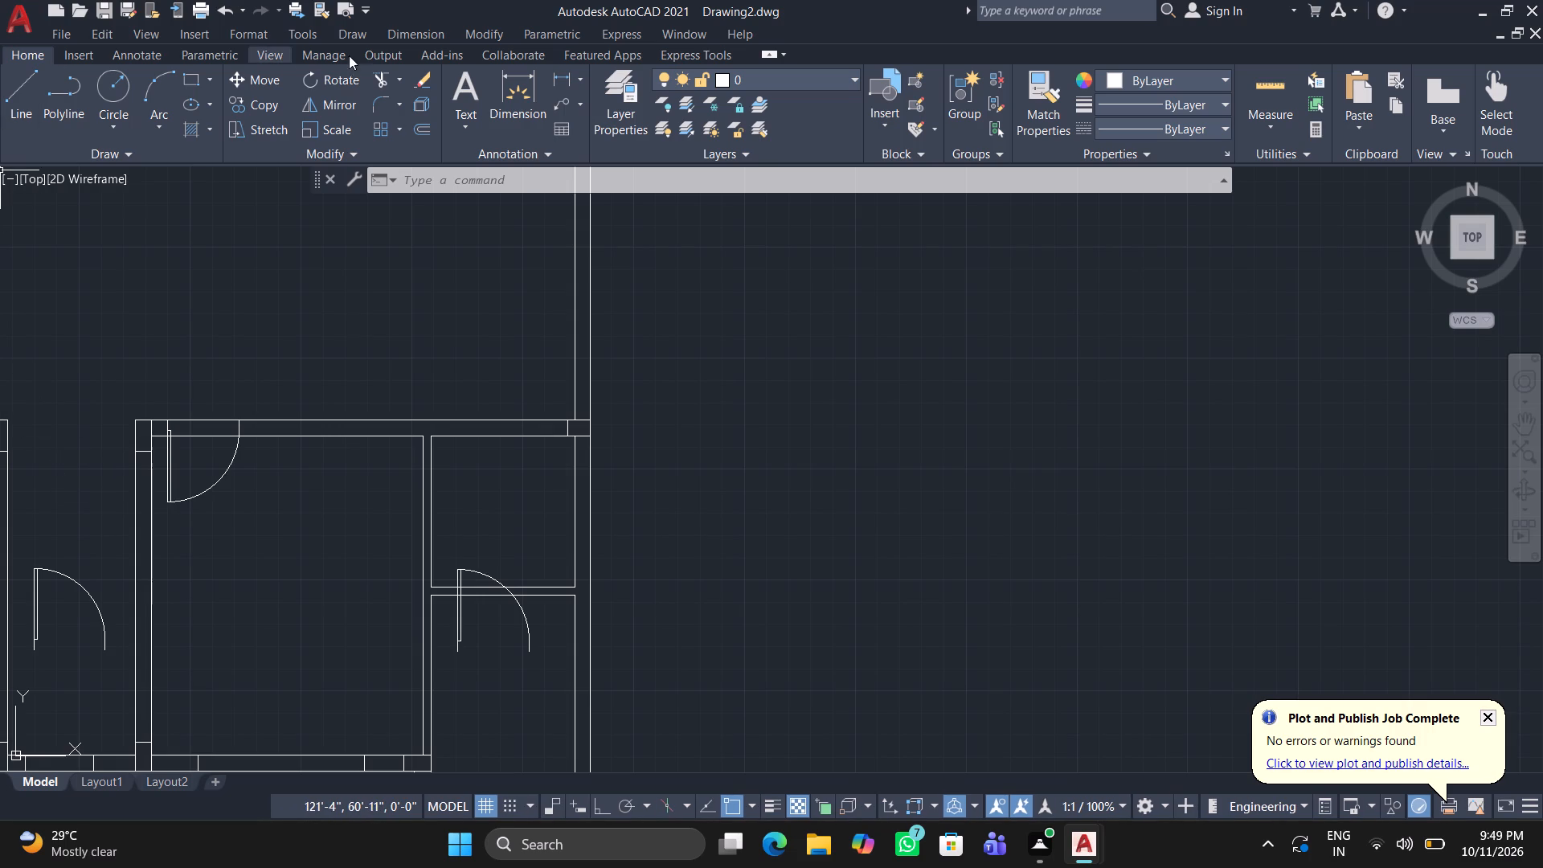
# Trim both top wall lines across the downward-swinging door's opening, including the inner-line piece crossing the door leaf, in the room right of the passage.
pyautogui.click(376, 70)
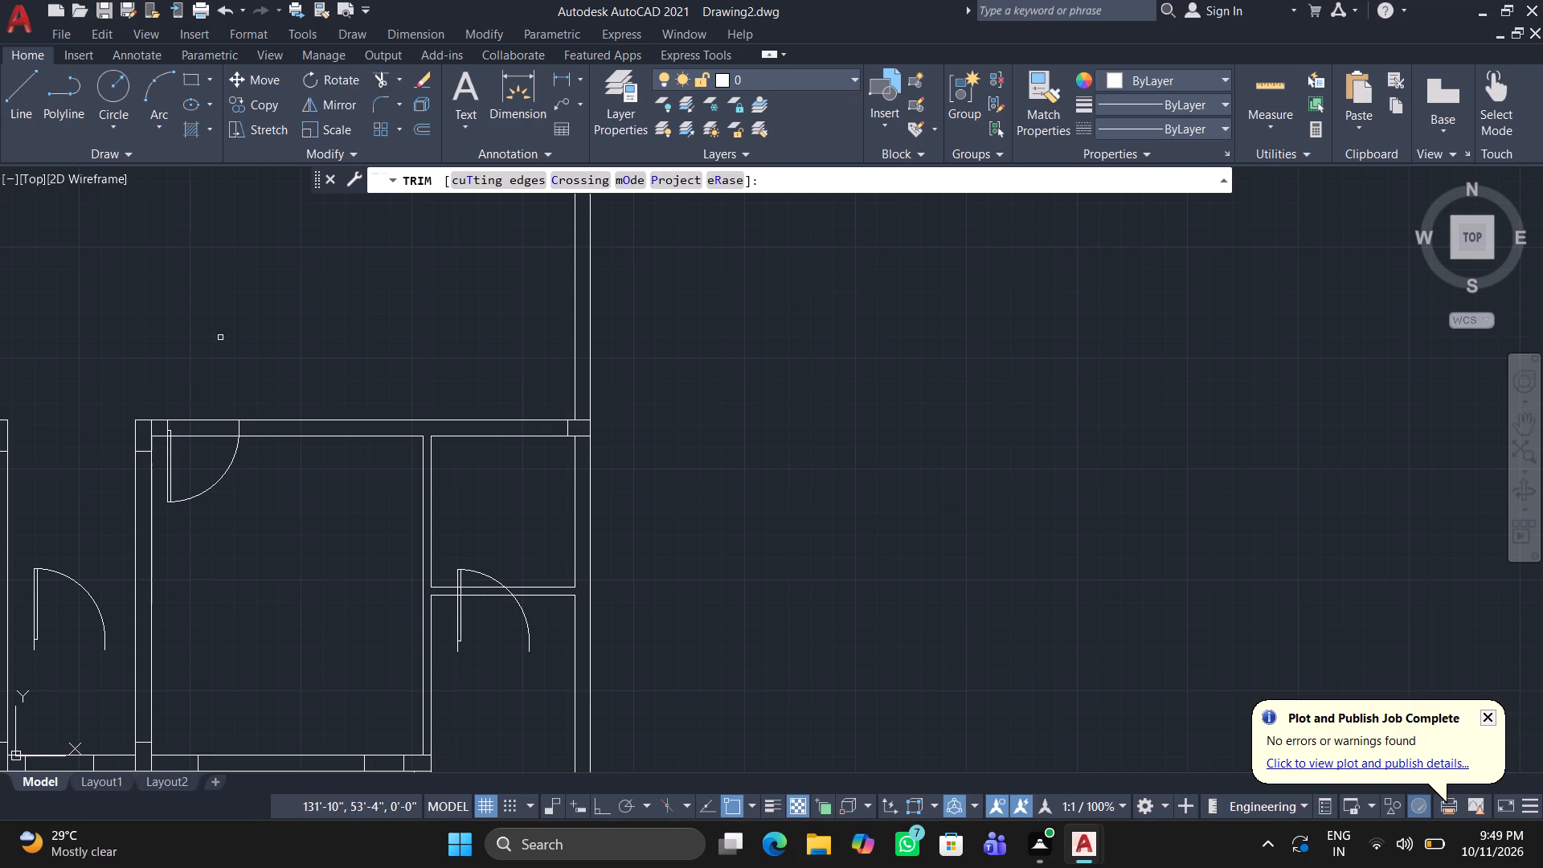
pyautogui.scroll(2, 208, 451)
pyautogui.moveTo(194, 448); pyautogui.dragTo(193, 394)
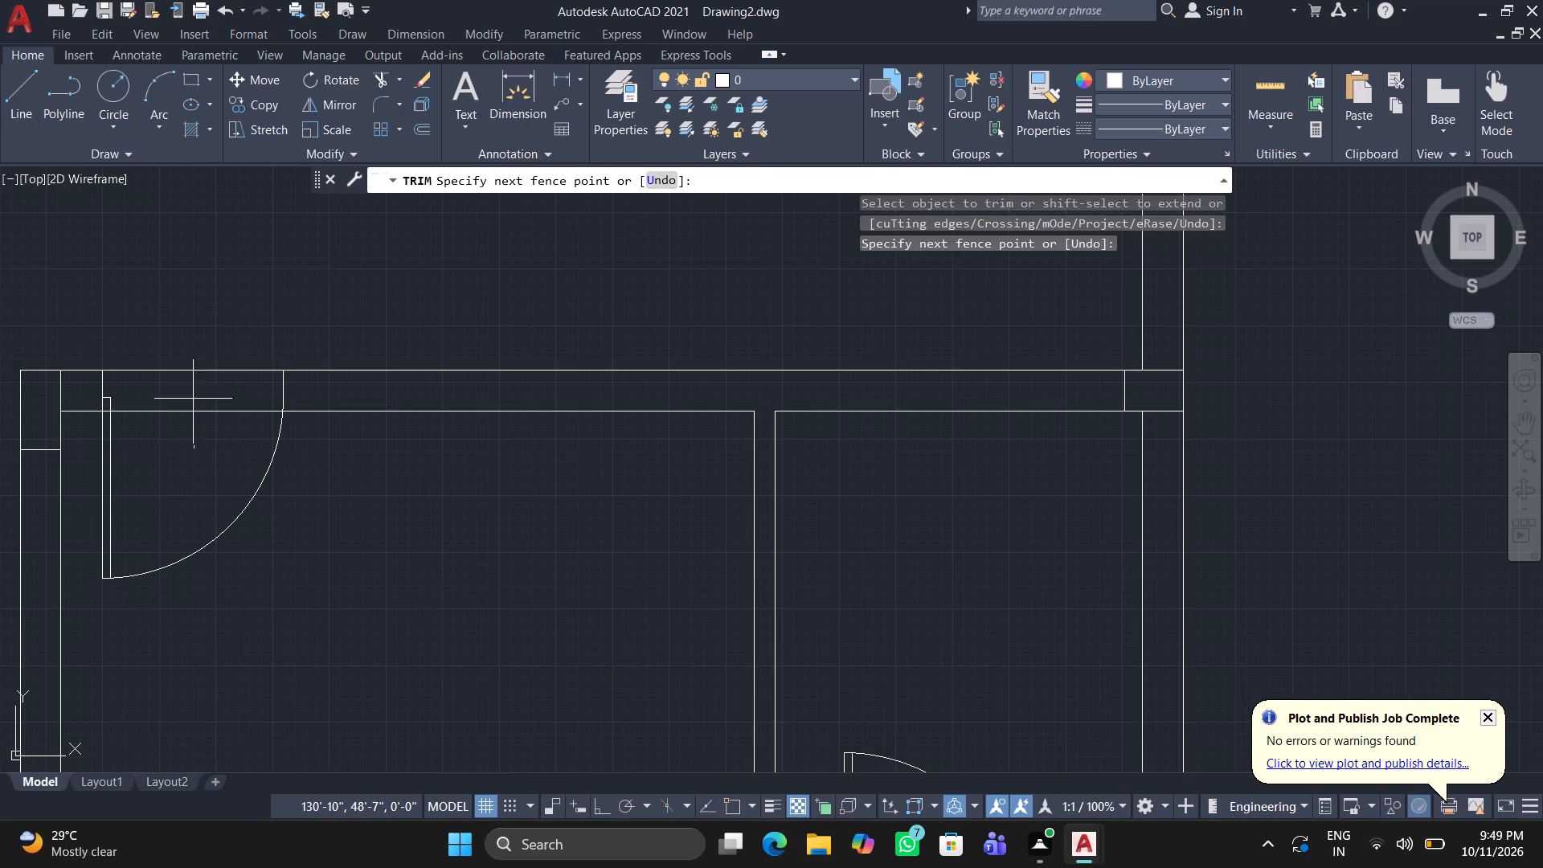
pyautogui.moveTo(193, 394); pyautogui.dragTo(199, 317)
pyautogui.scroll(3, 120, 424)
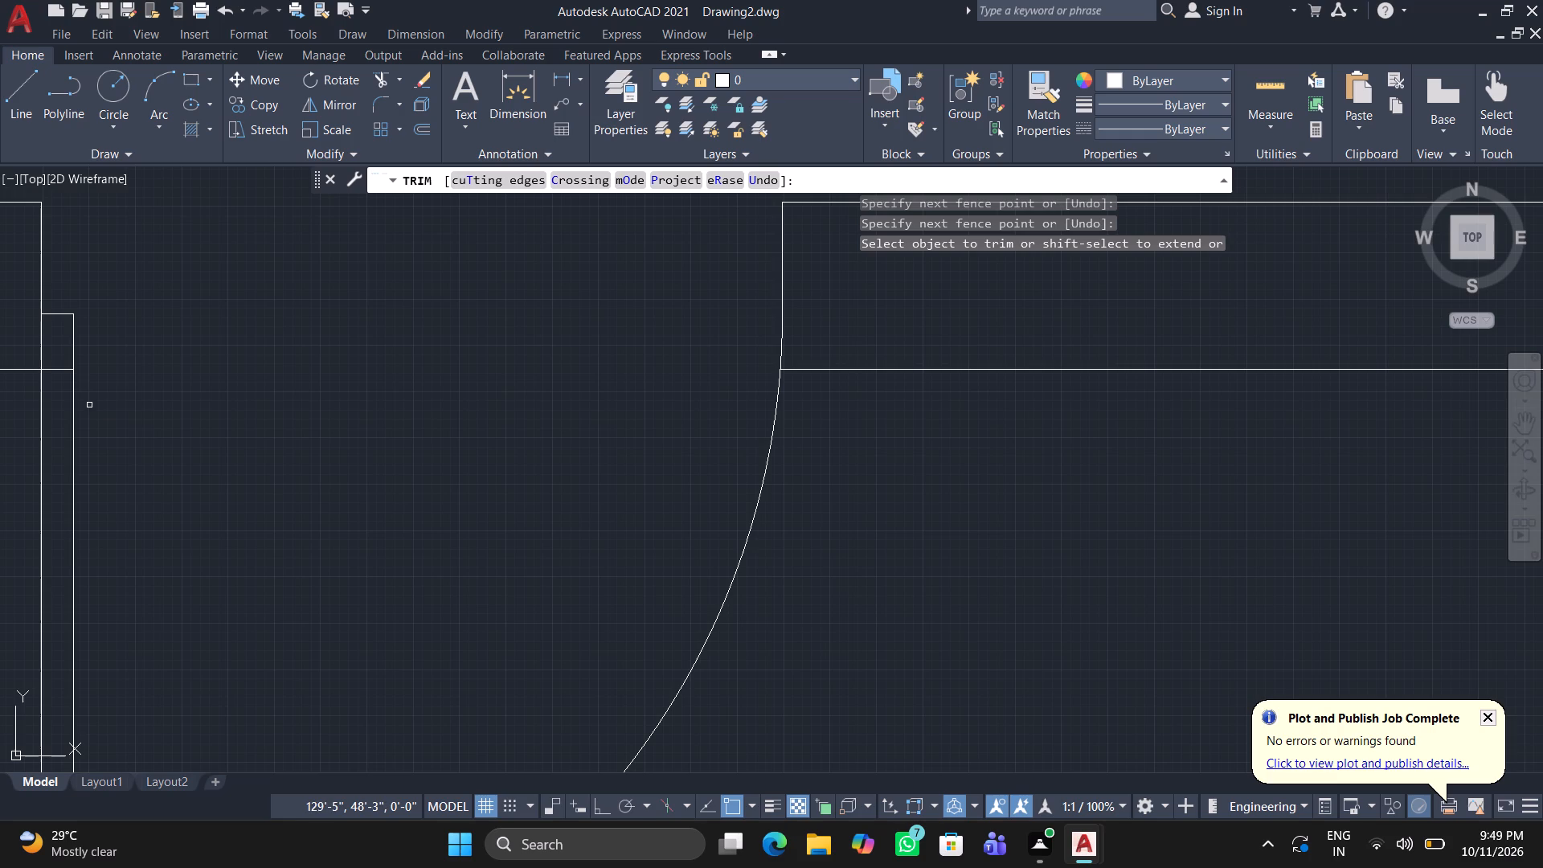
pyautogui.click(63, 370)
pyautogui.press('Return')
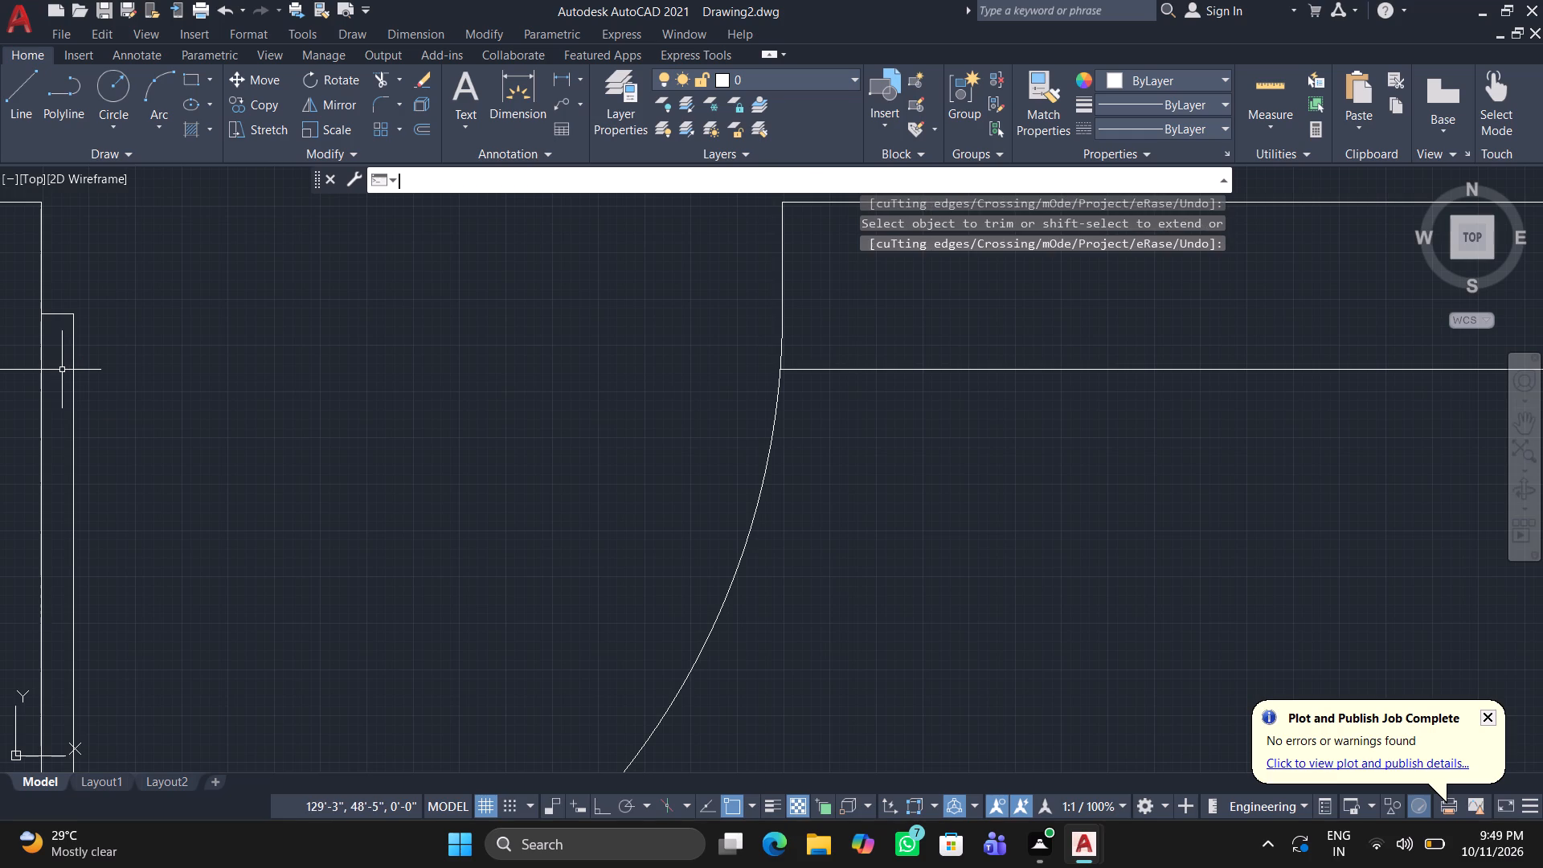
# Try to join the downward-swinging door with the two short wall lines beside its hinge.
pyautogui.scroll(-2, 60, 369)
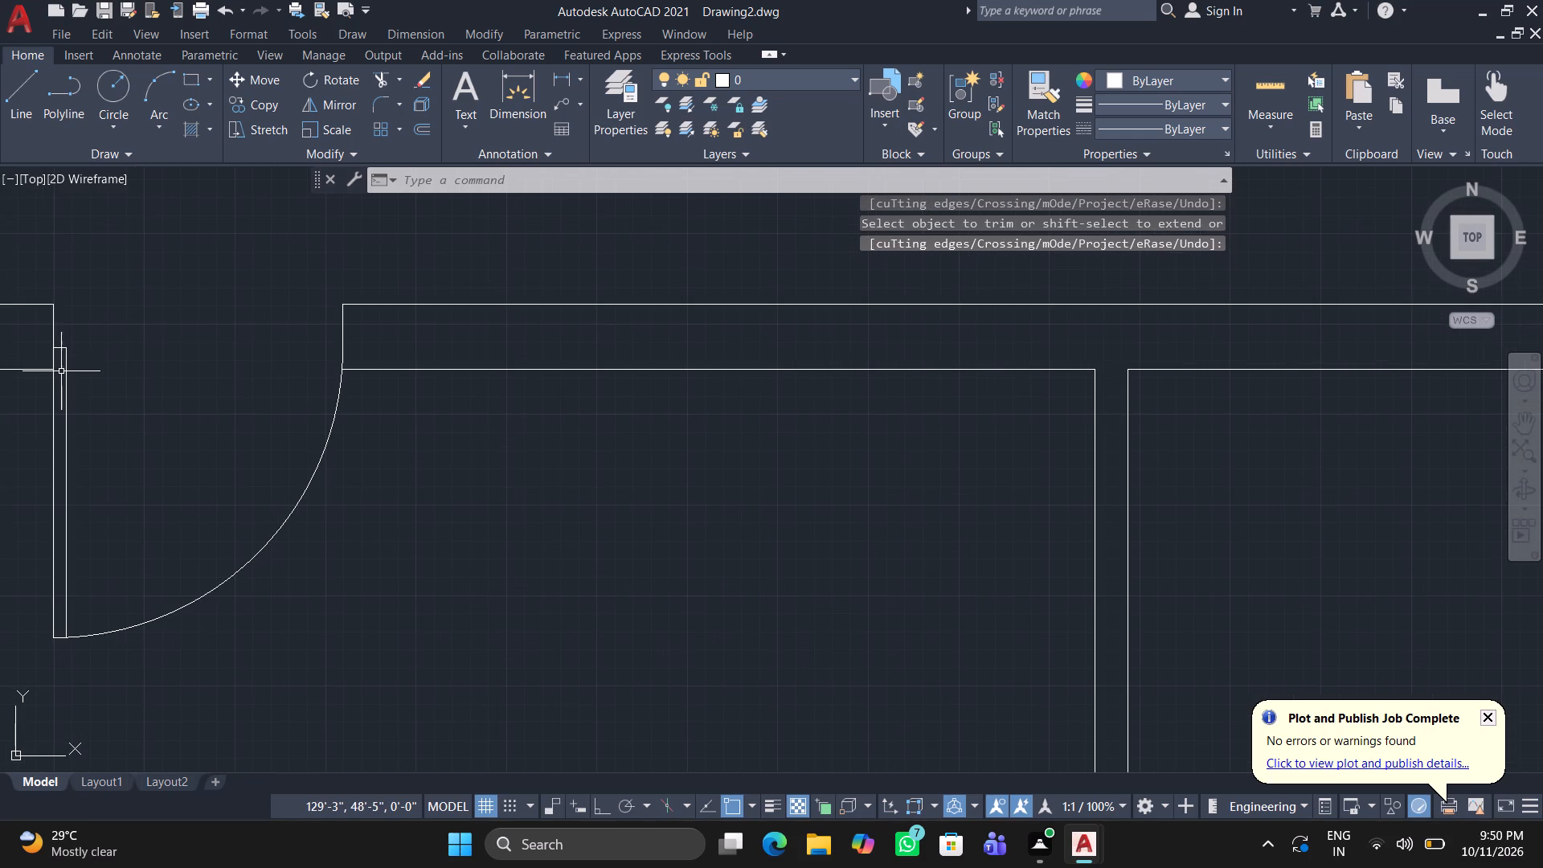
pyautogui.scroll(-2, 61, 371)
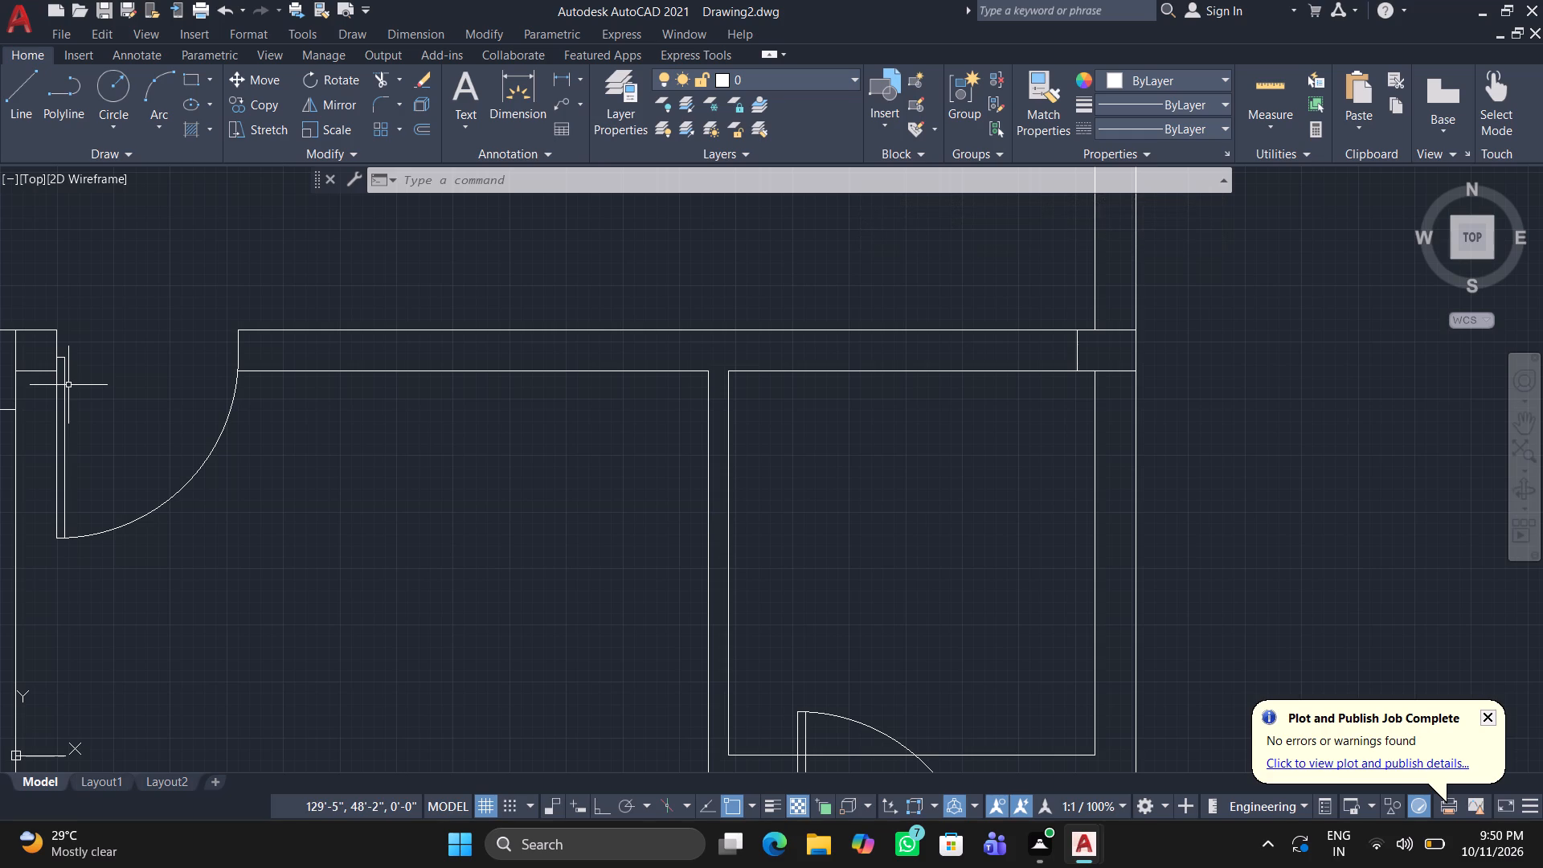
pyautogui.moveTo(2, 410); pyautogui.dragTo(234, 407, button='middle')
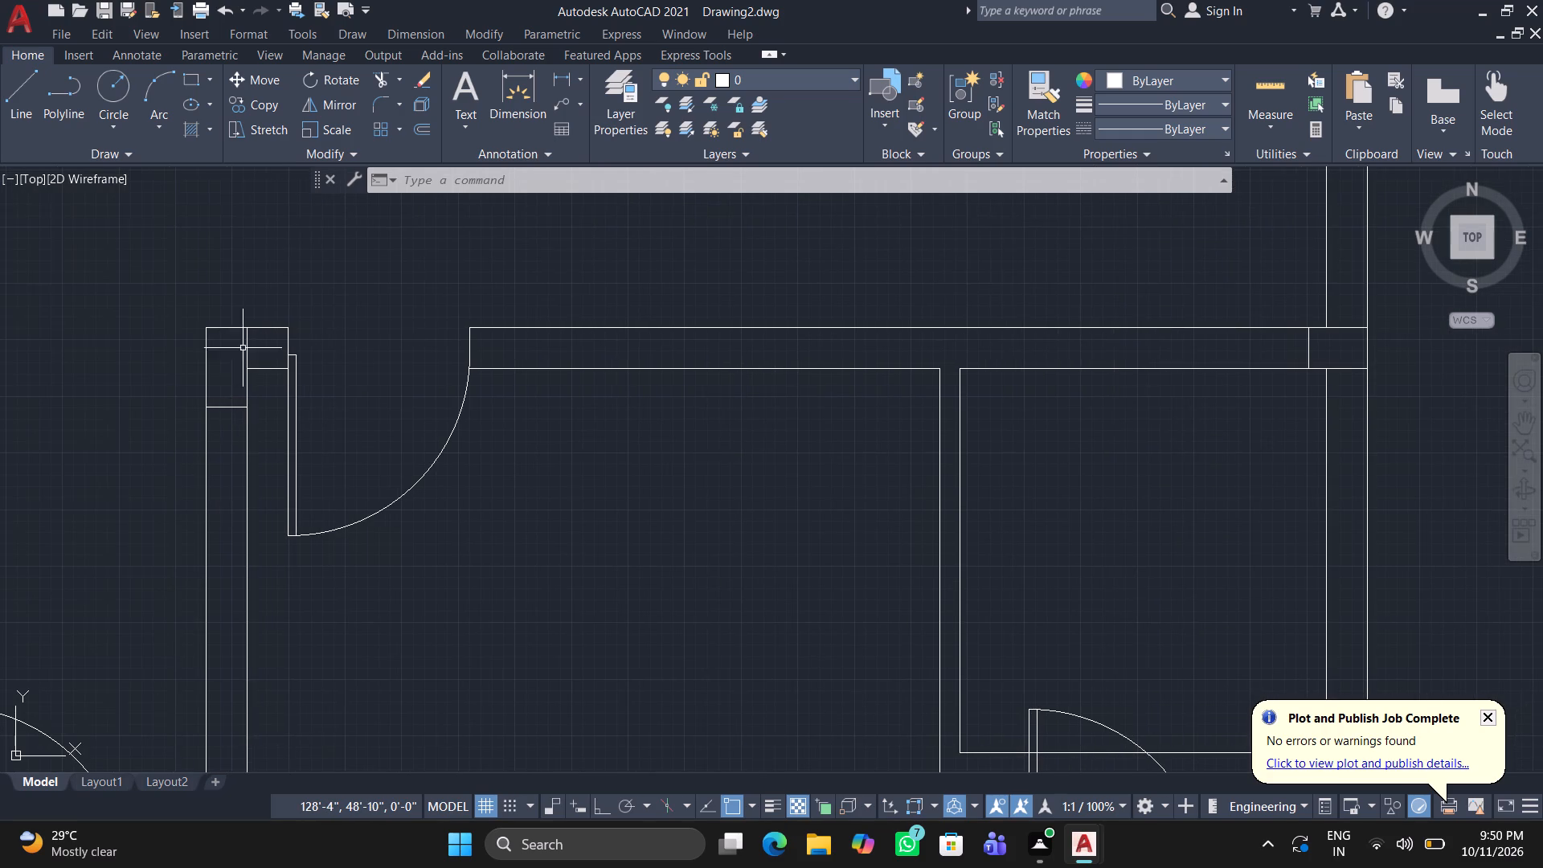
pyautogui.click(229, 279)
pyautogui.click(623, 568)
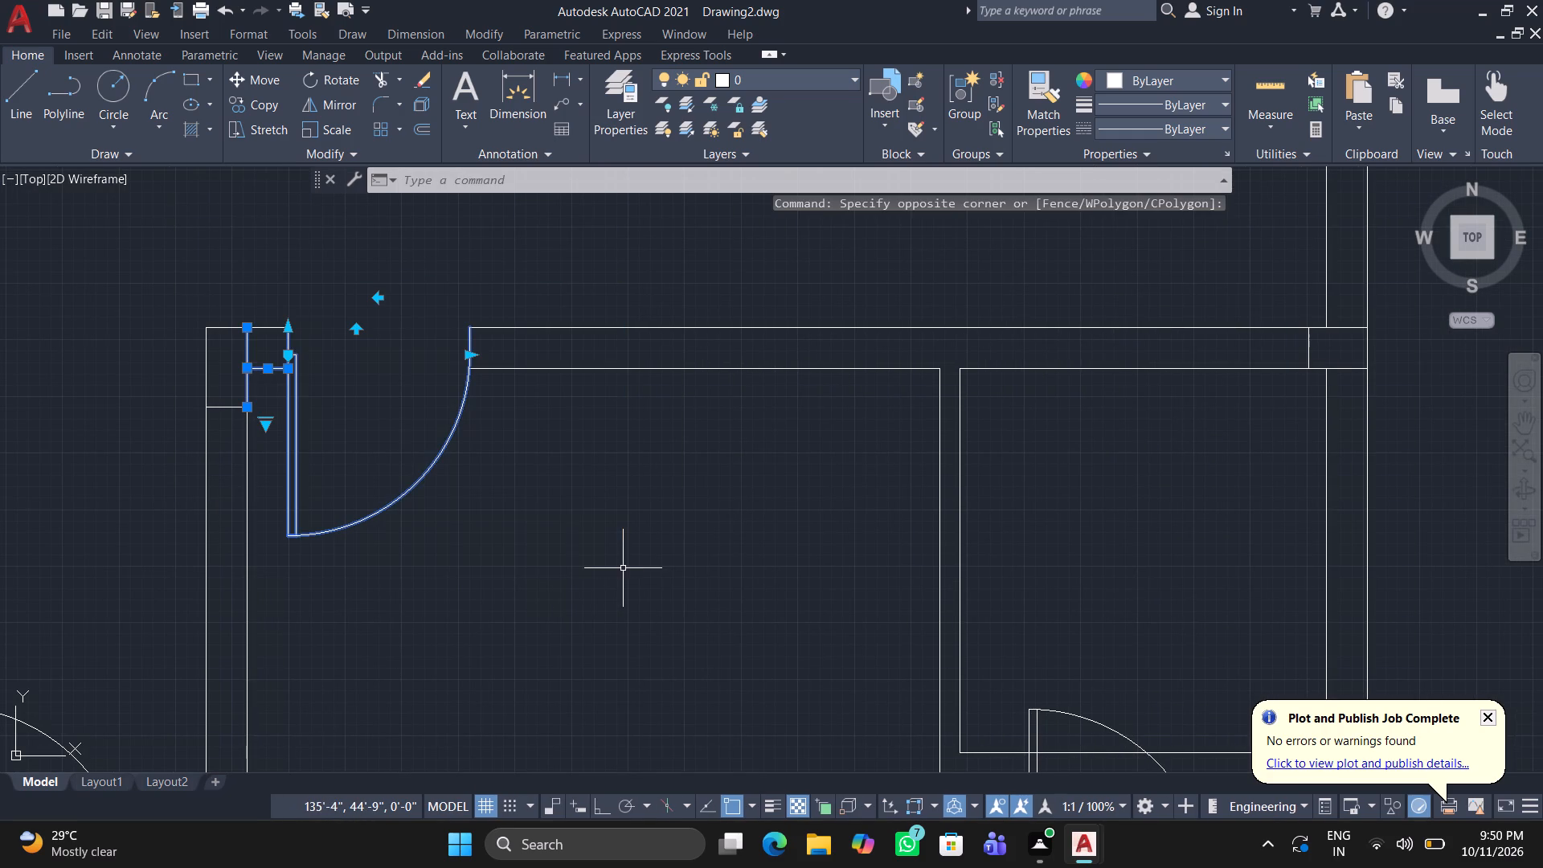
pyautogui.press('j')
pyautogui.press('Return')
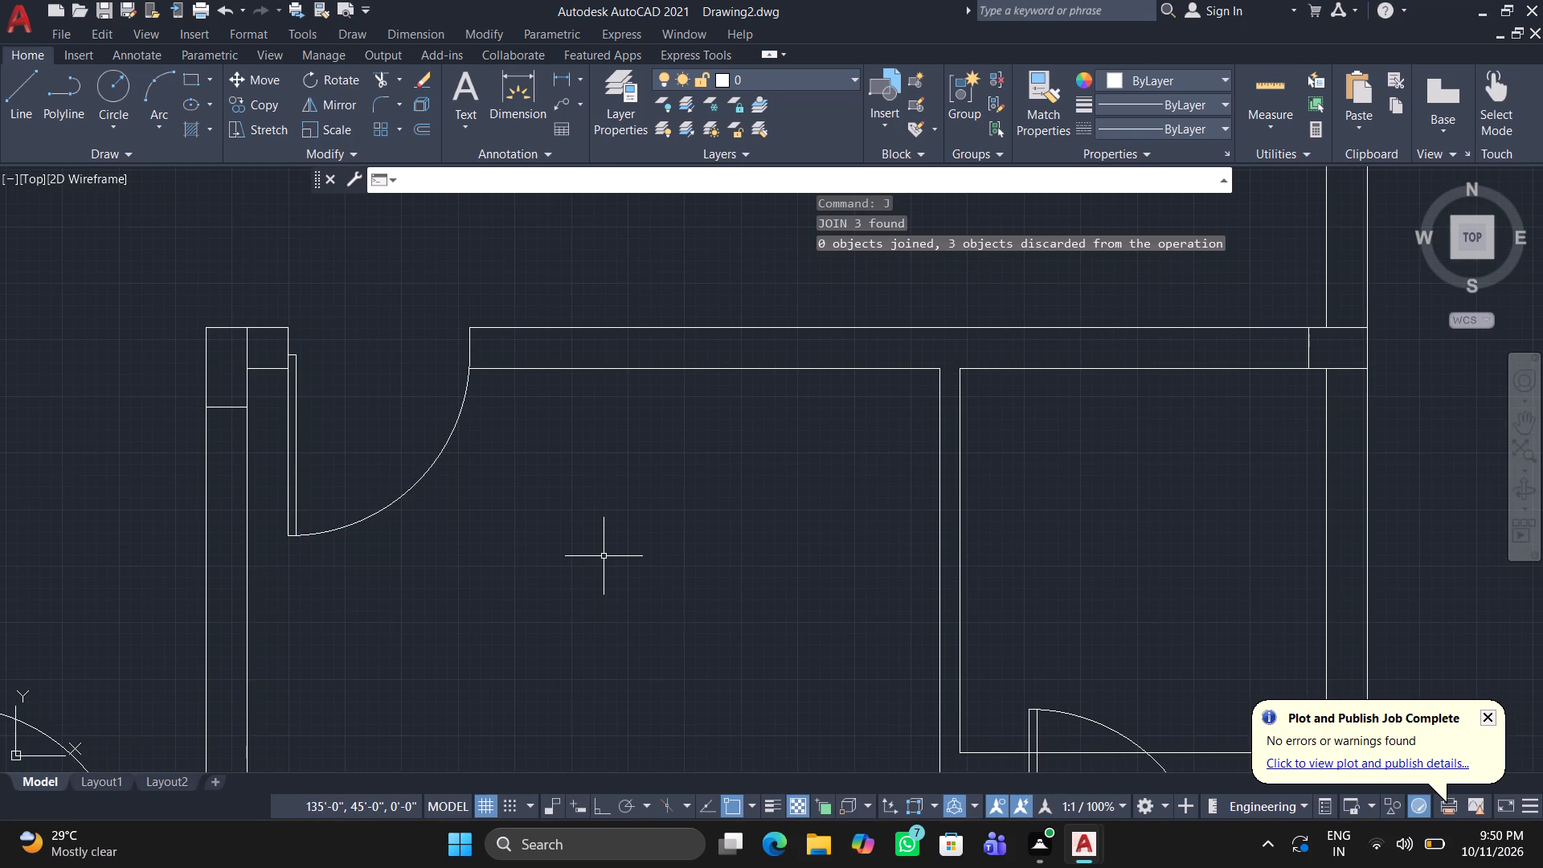
# Move the upward-swinging door left of the passage by its hinge-side jamb's lower end onto the top wall's inner line.
pyautogui.scroll(-2, 603, 555)
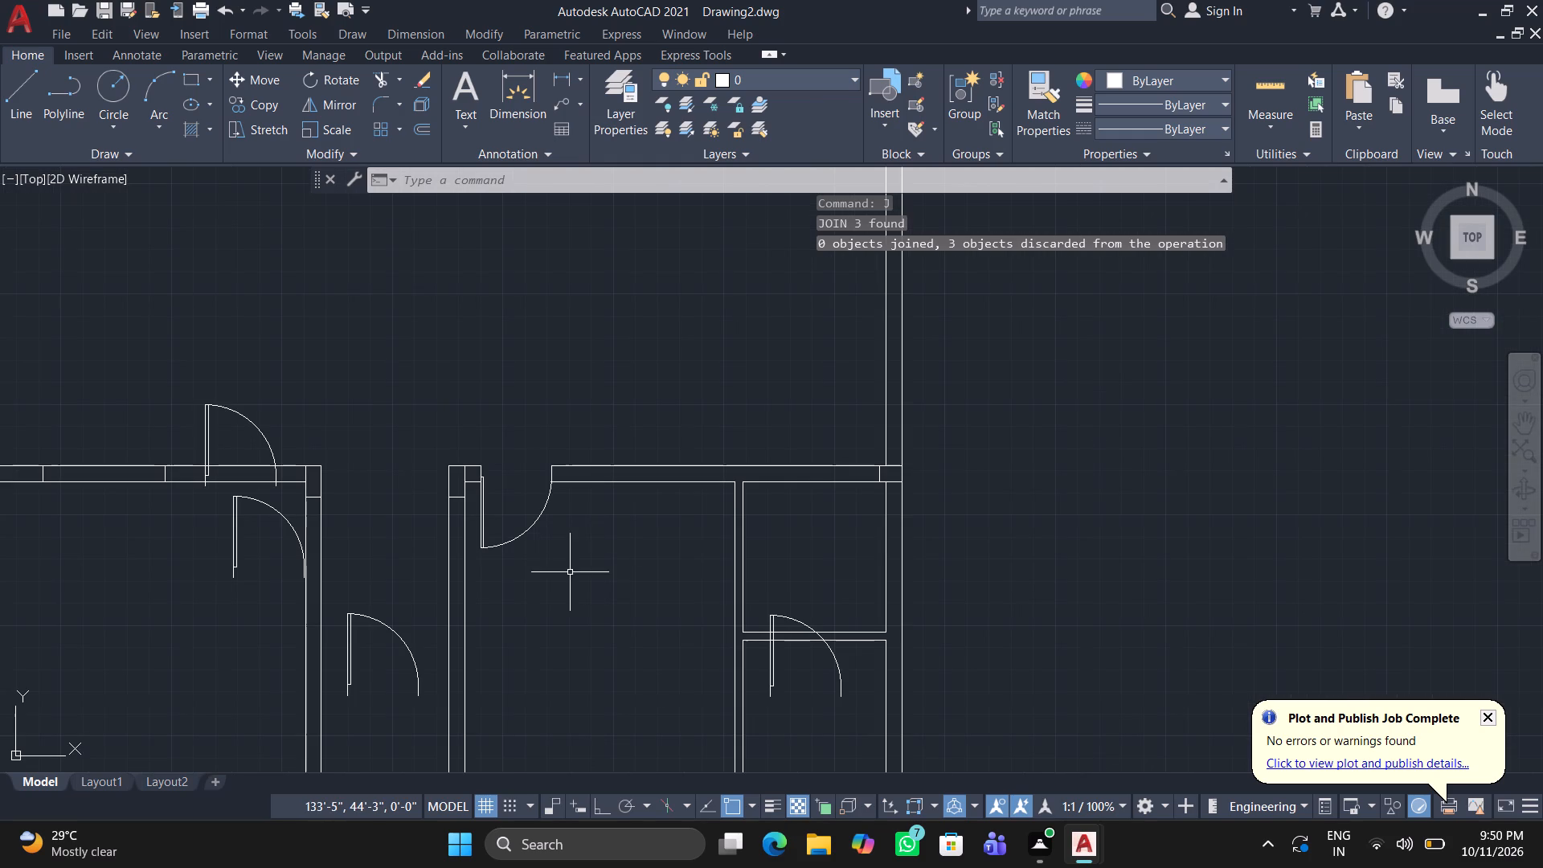
pyautogui.moveTo(570, 572); pyautogui.dragTo(692, 484, button='middle')
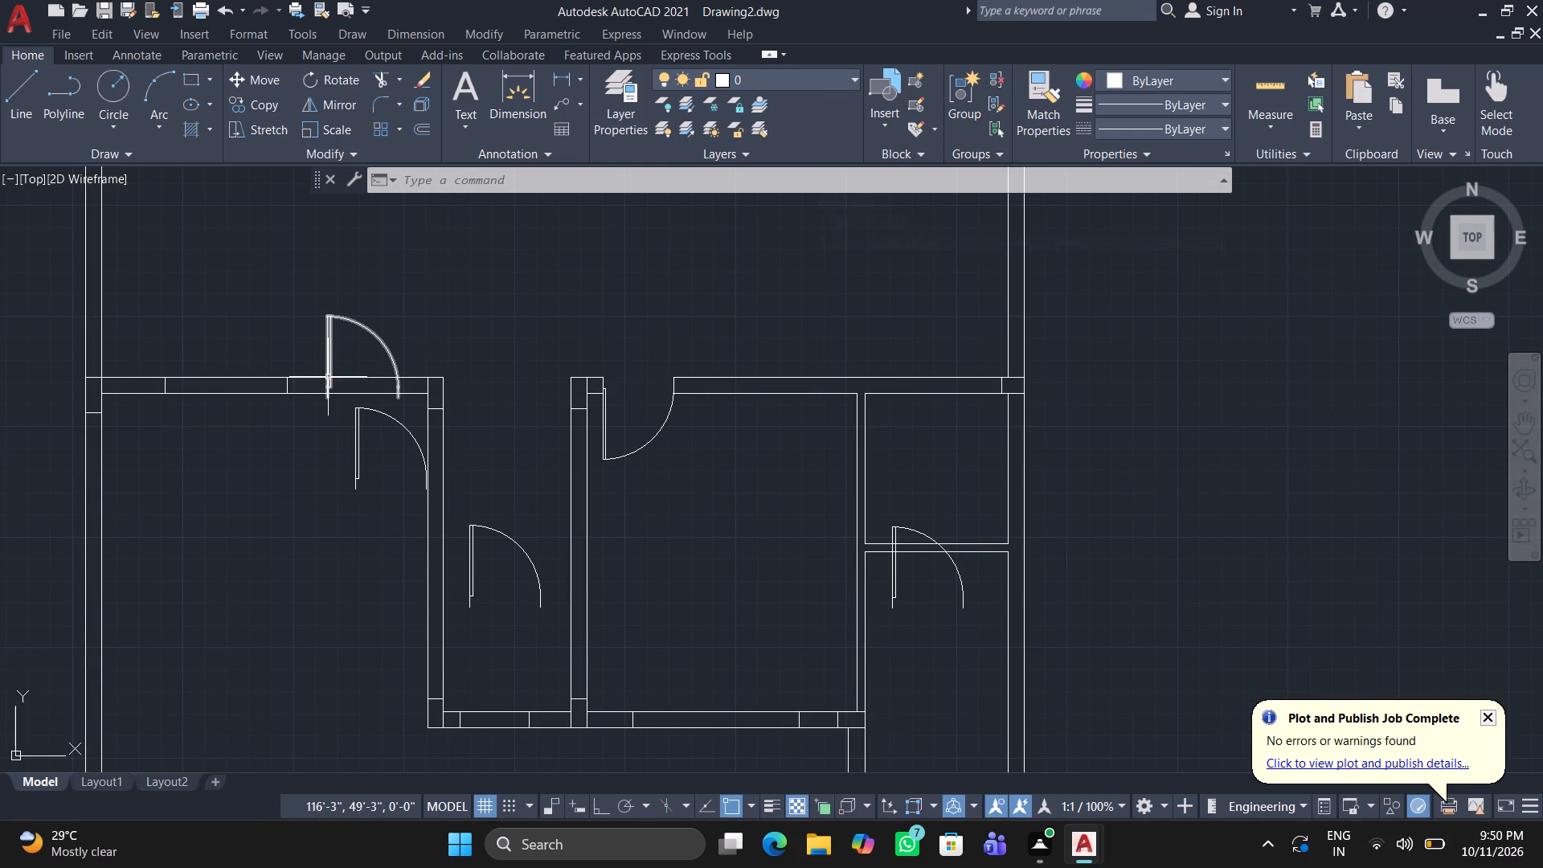
pyautogui.click(328, 377)
pyautogui.scroll(3, 328, 377)
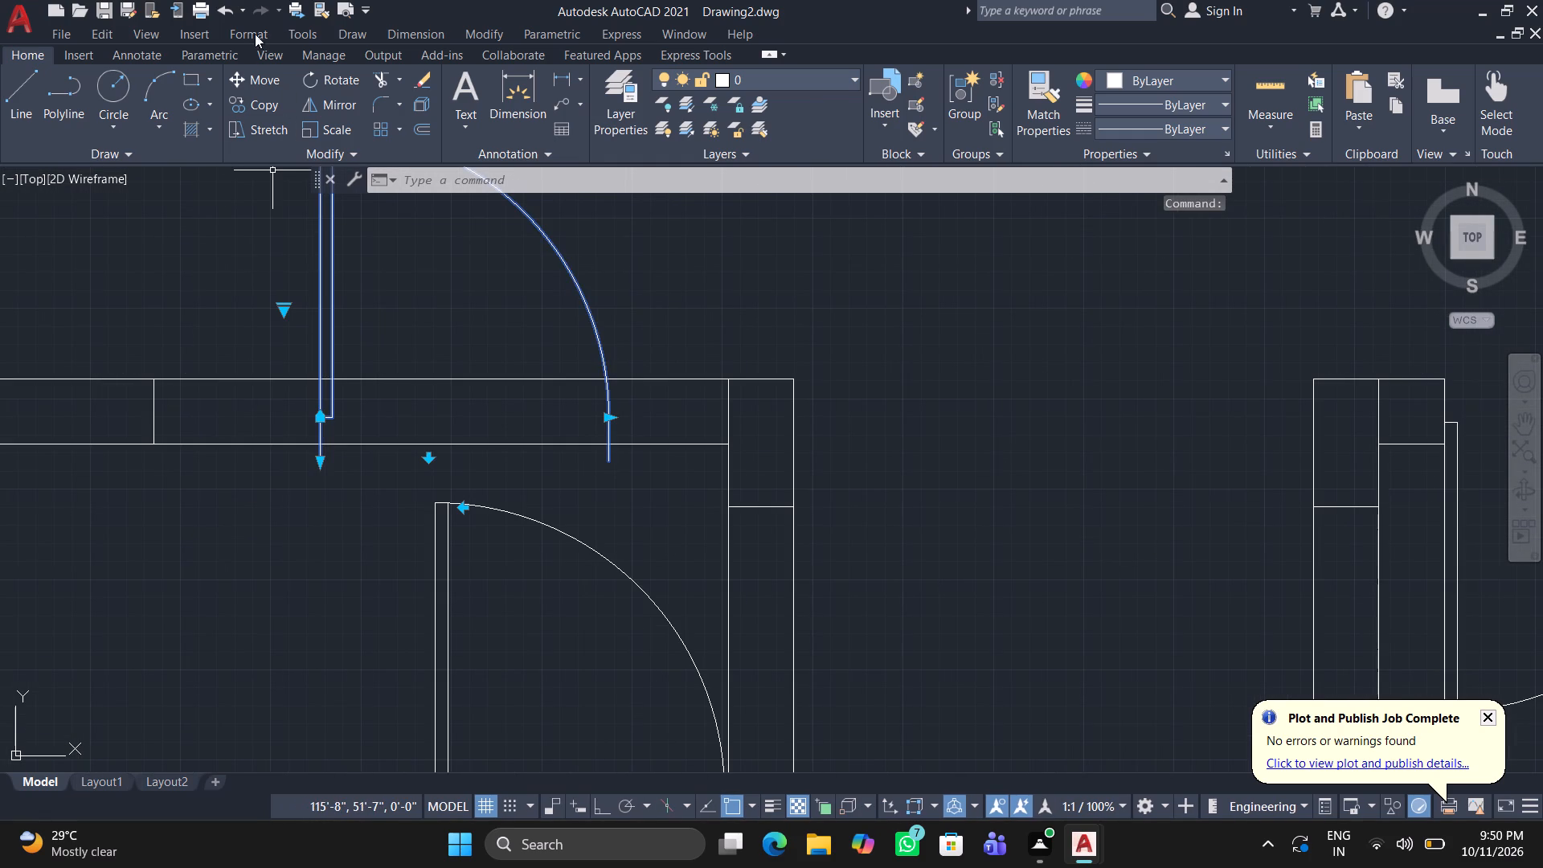
pyautogui.click(232, 78)
pyautogui.scroll(2, 321, 510)
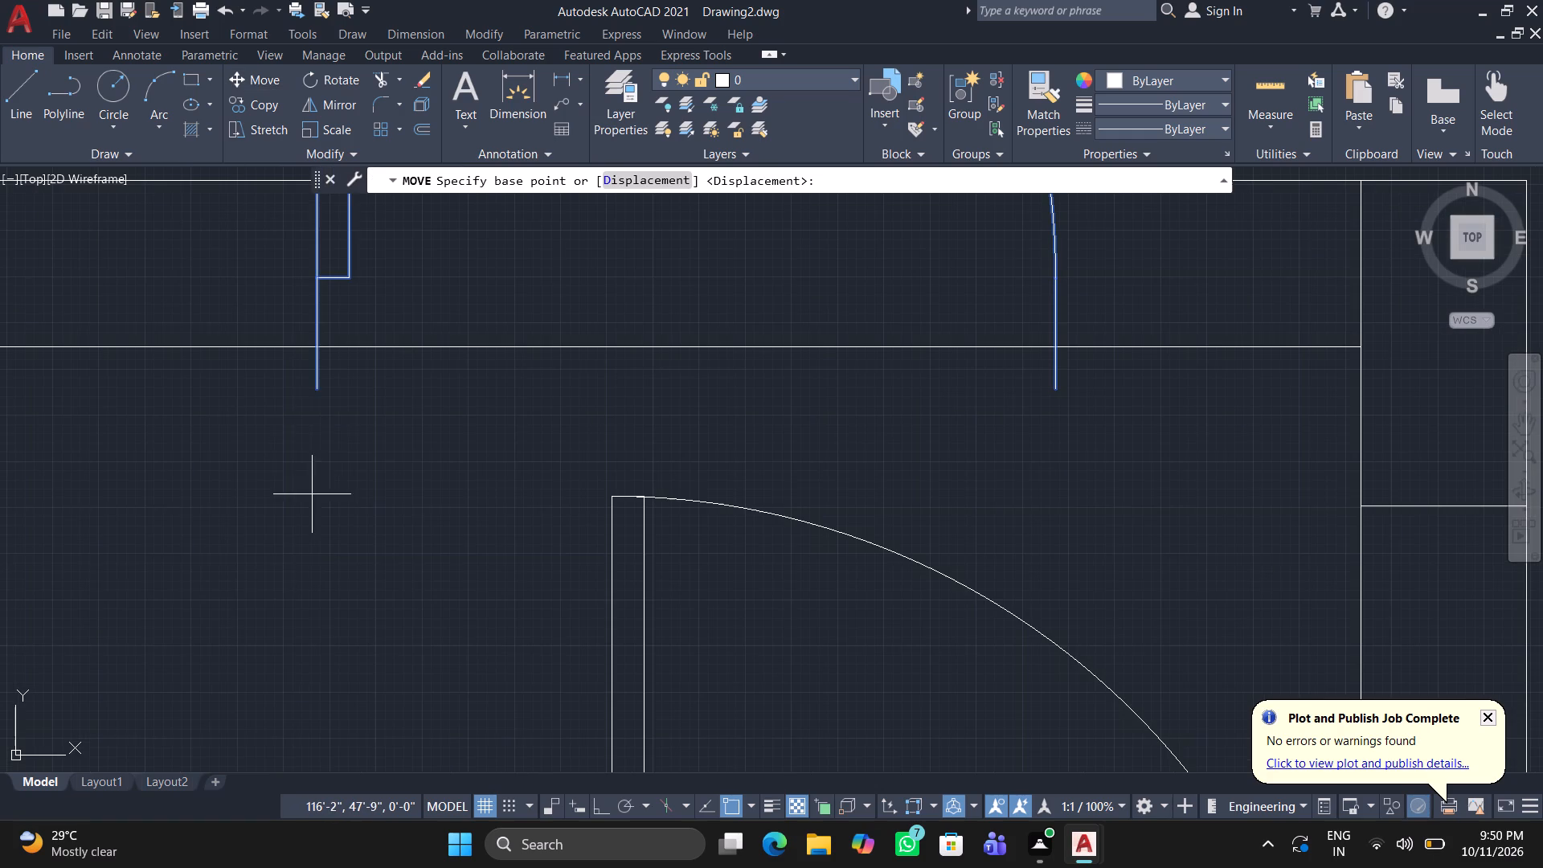
pyautogui.click(313, 395)
pyautogui.scroll(-3, 338, 359)
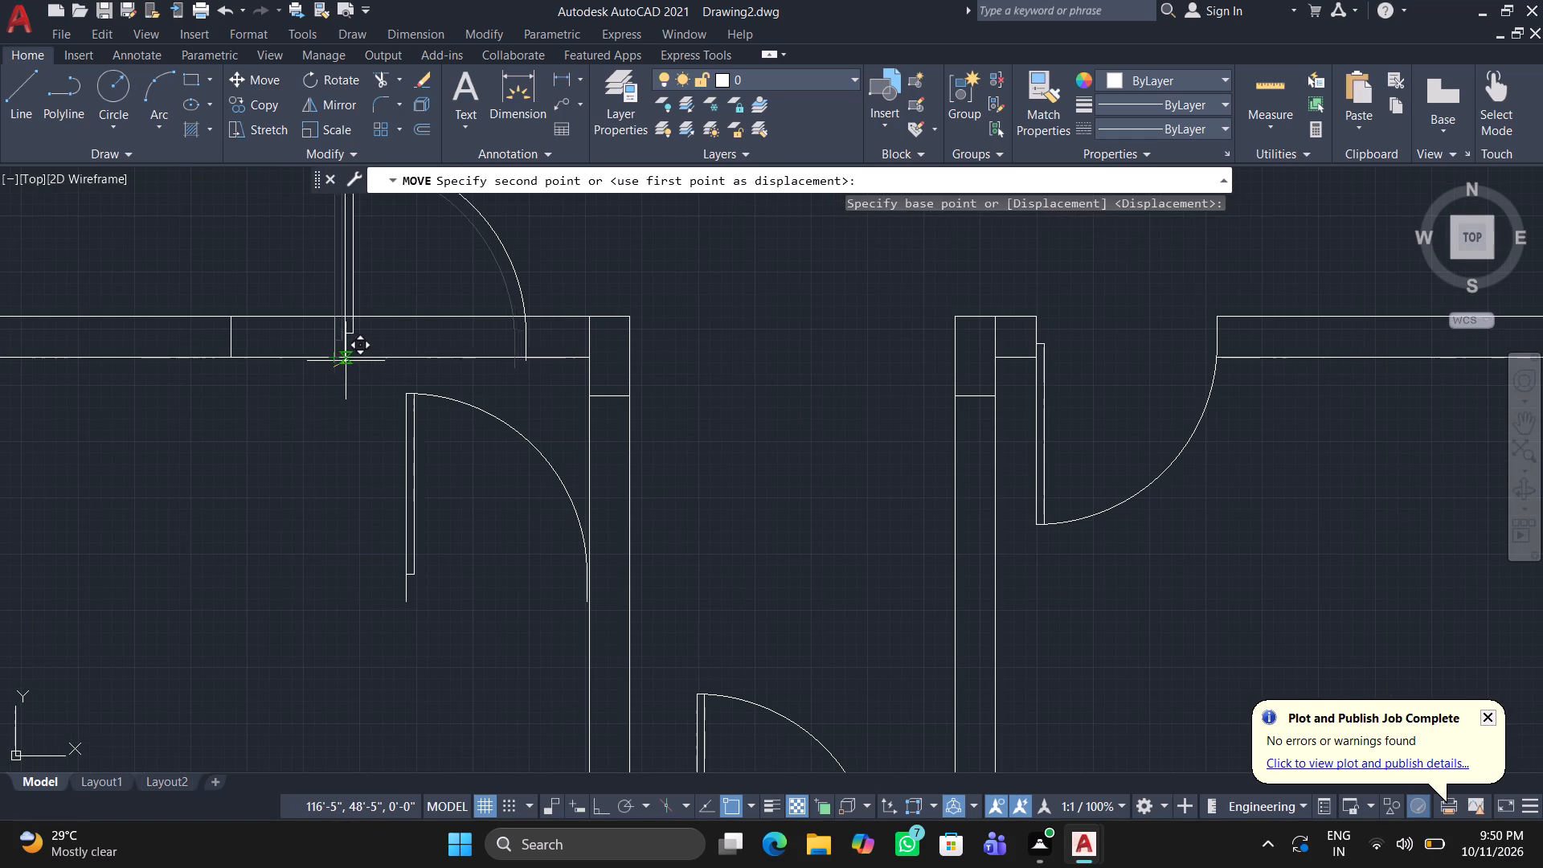
pyautogui.scroll(1, 356, 361)
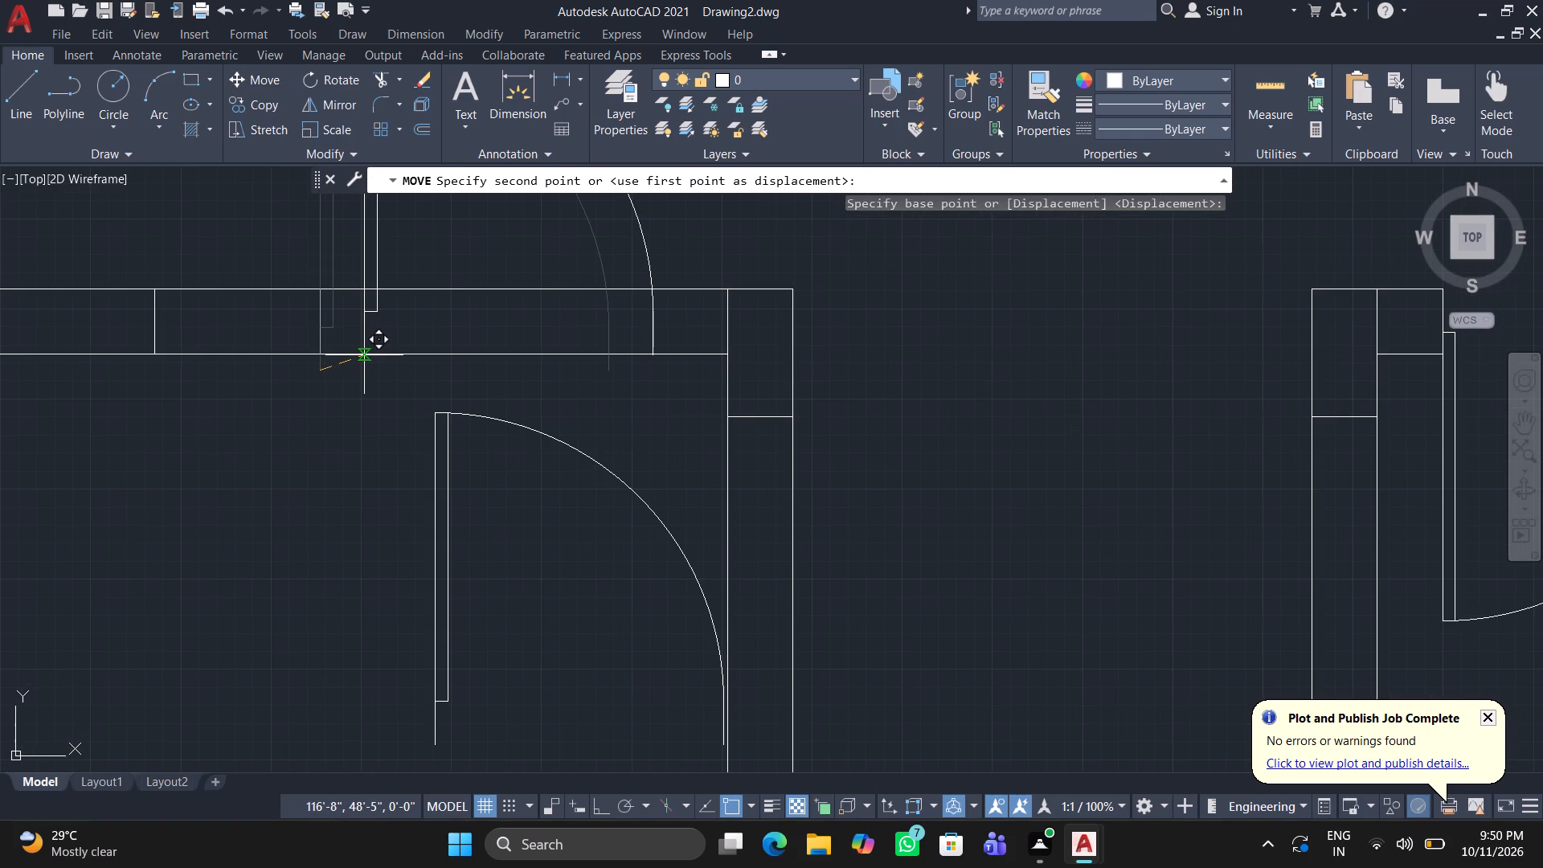
pyautogui.click(364, 355)
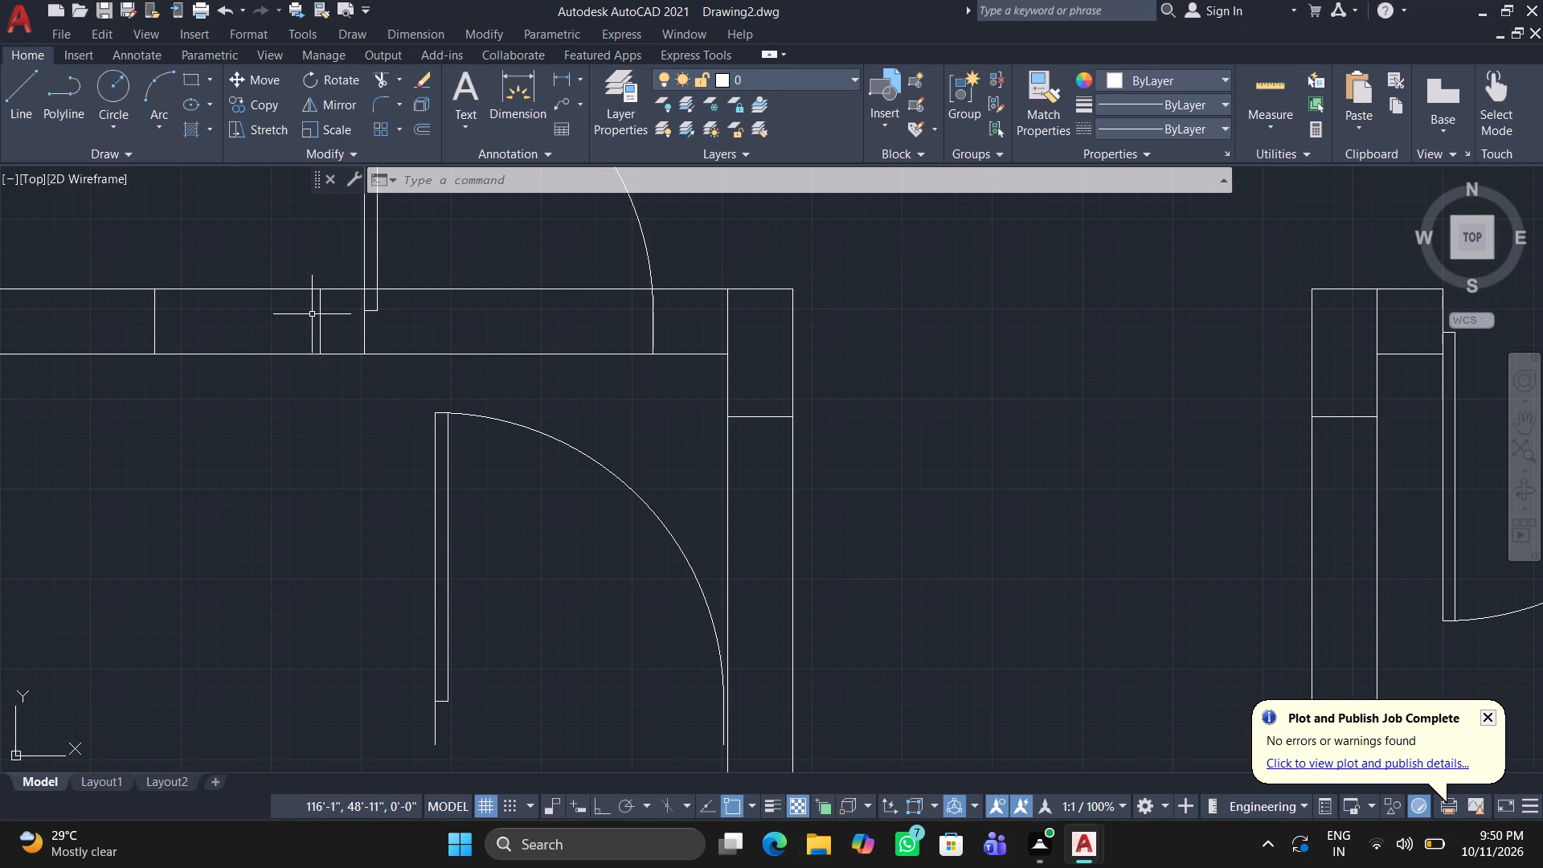
# Move that upward-swinging door right along the inner wall line until its latch side meets the passage wall.
pyautogui.click(379, 311)
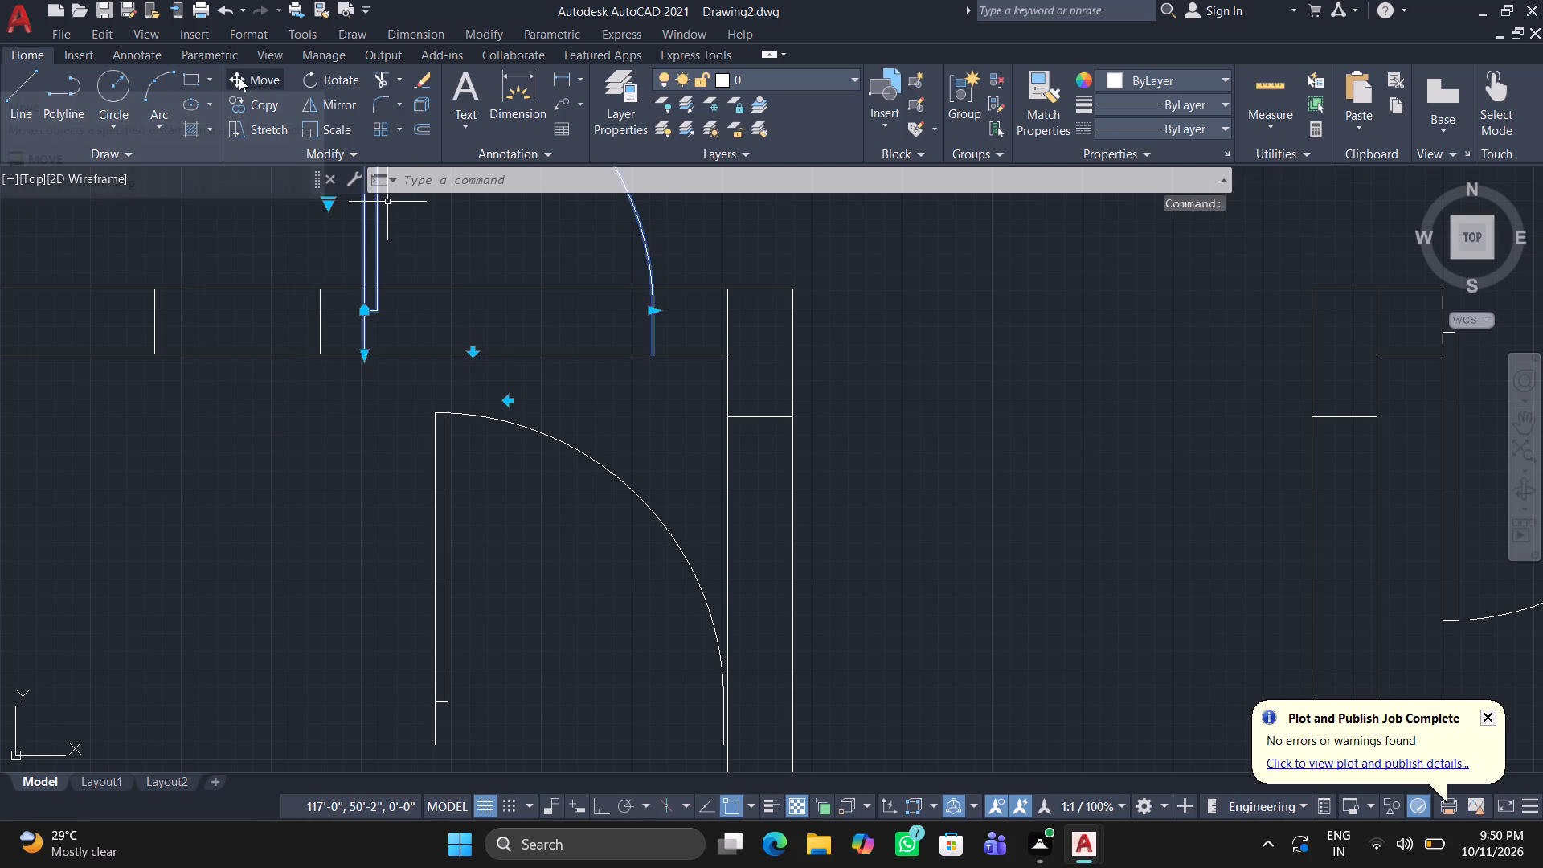
pyautogui.click(237, 77)
pyautogui.click(362, 346)
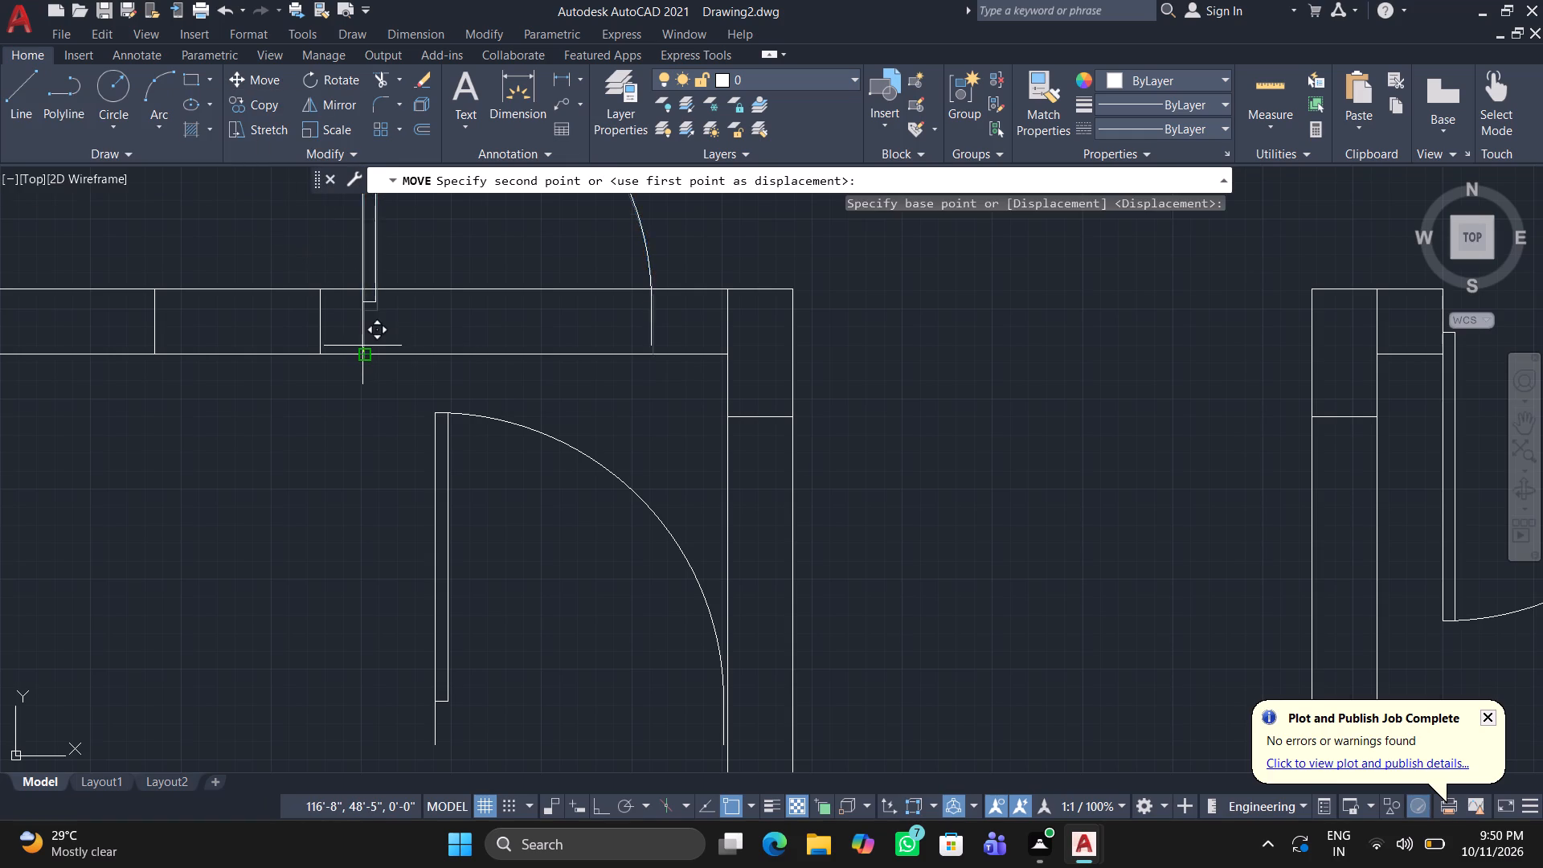
pyautogui.click(437, 358)
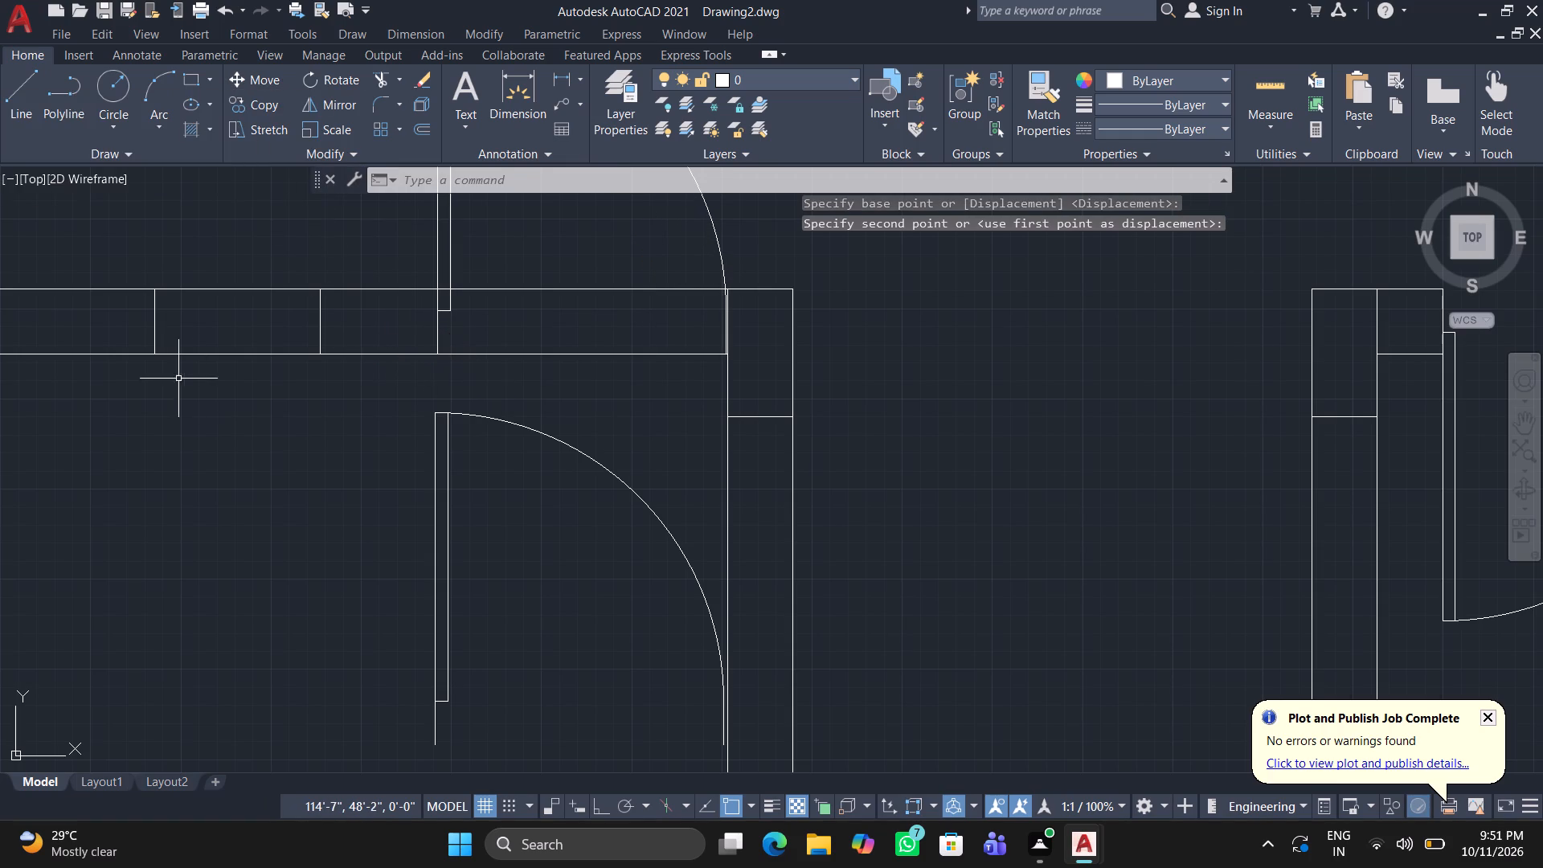
# Shift the 9" vertical line inside the top wall, second to the left of the upward-swinging door, slightly right by its midpoint.
pyautogui.scroll(3, 682, 305)
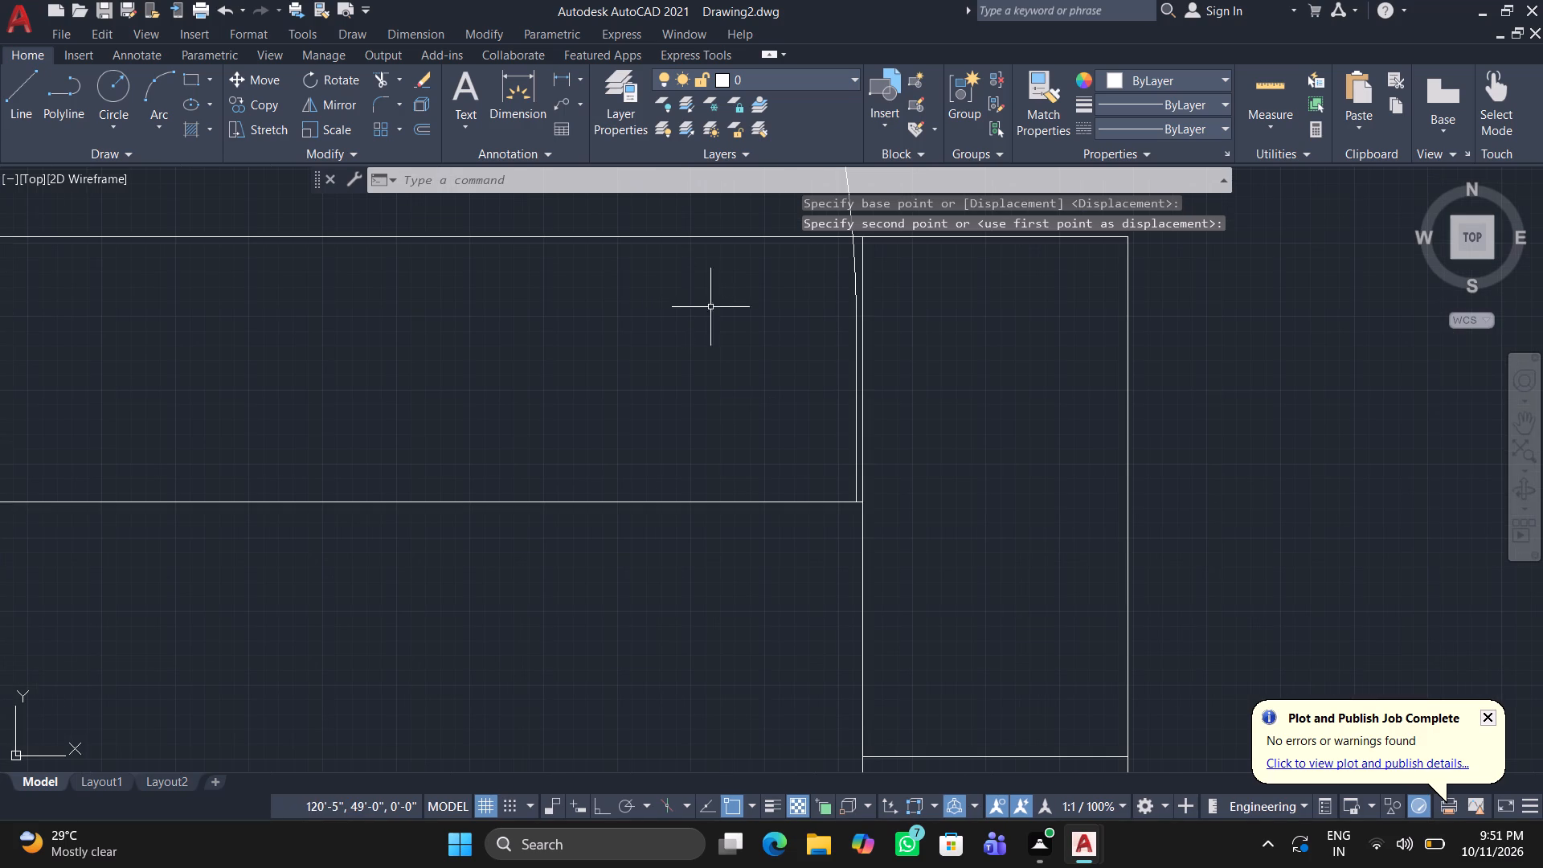
pyautogui.scroll(-2, 770, 323)
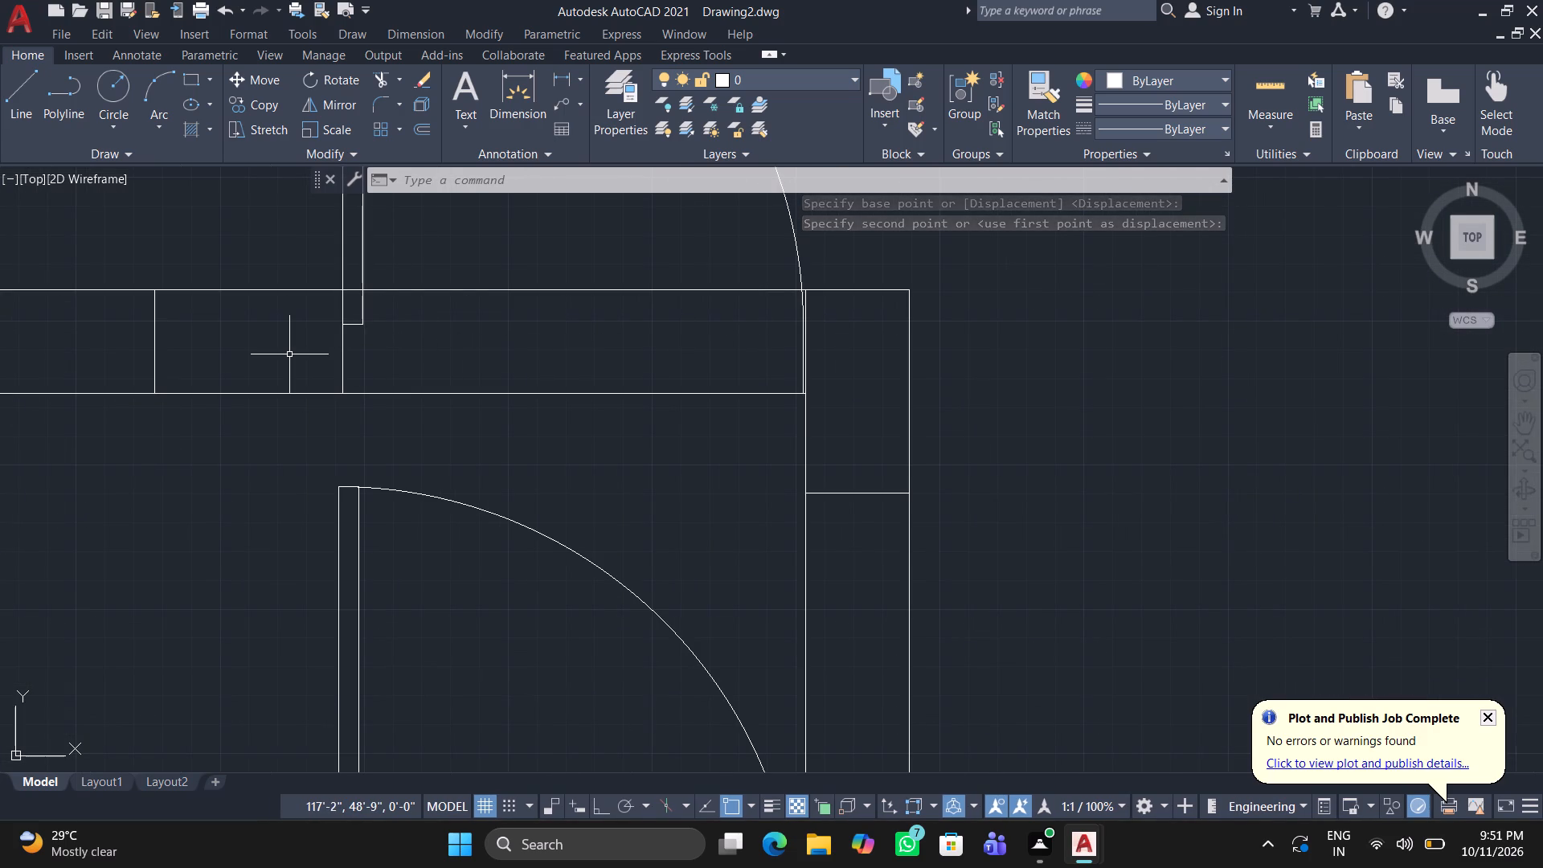
pyautogui.scroll(-2, 160, 347)
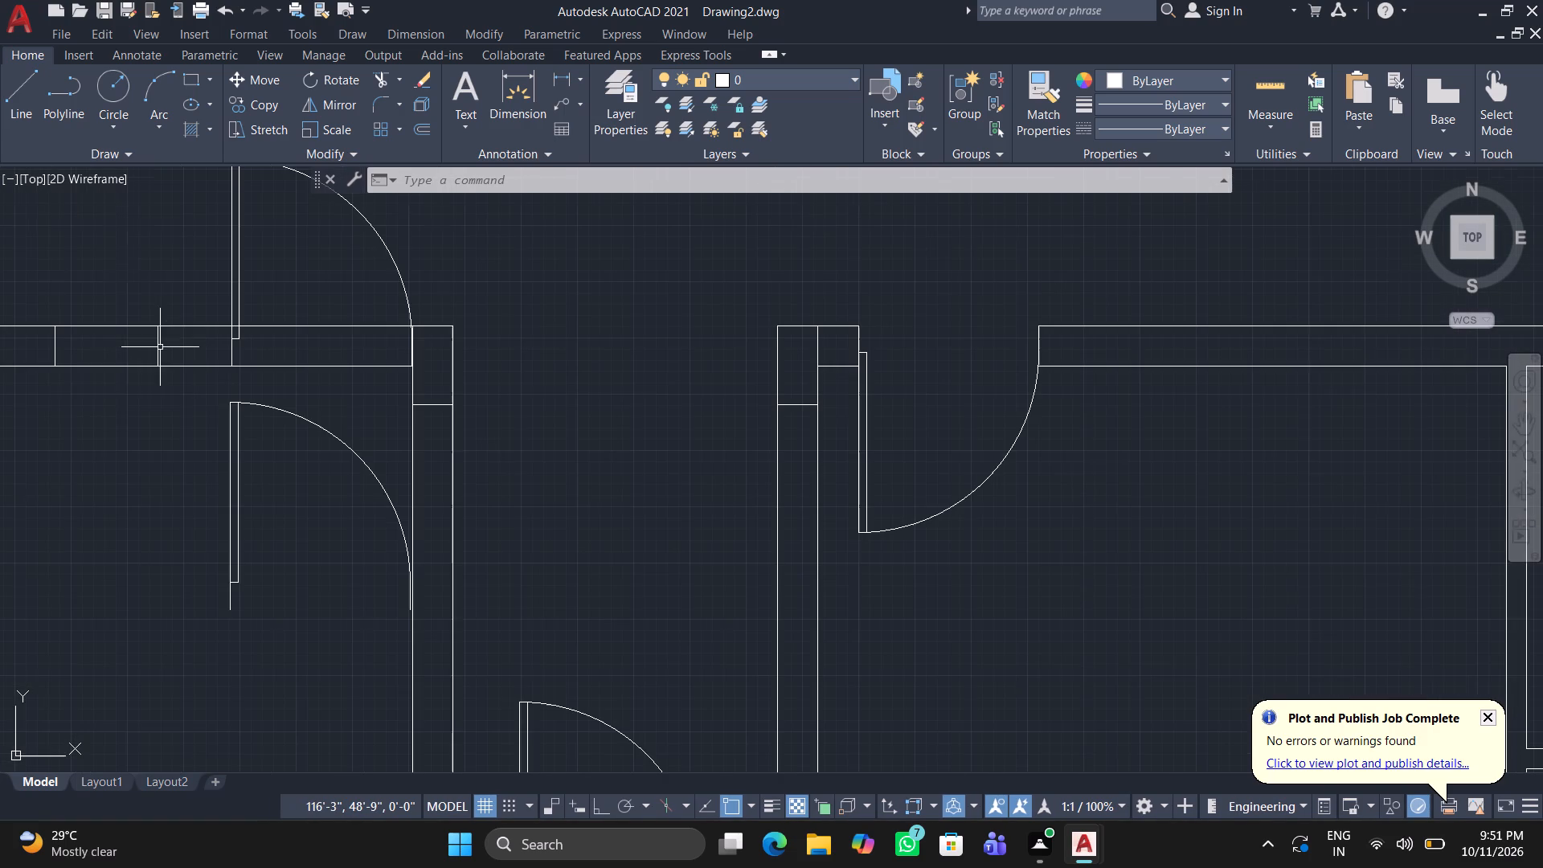
pyautogui.moveTo(79, 420); pyautogui.dragTo(515, 448, button='middle')
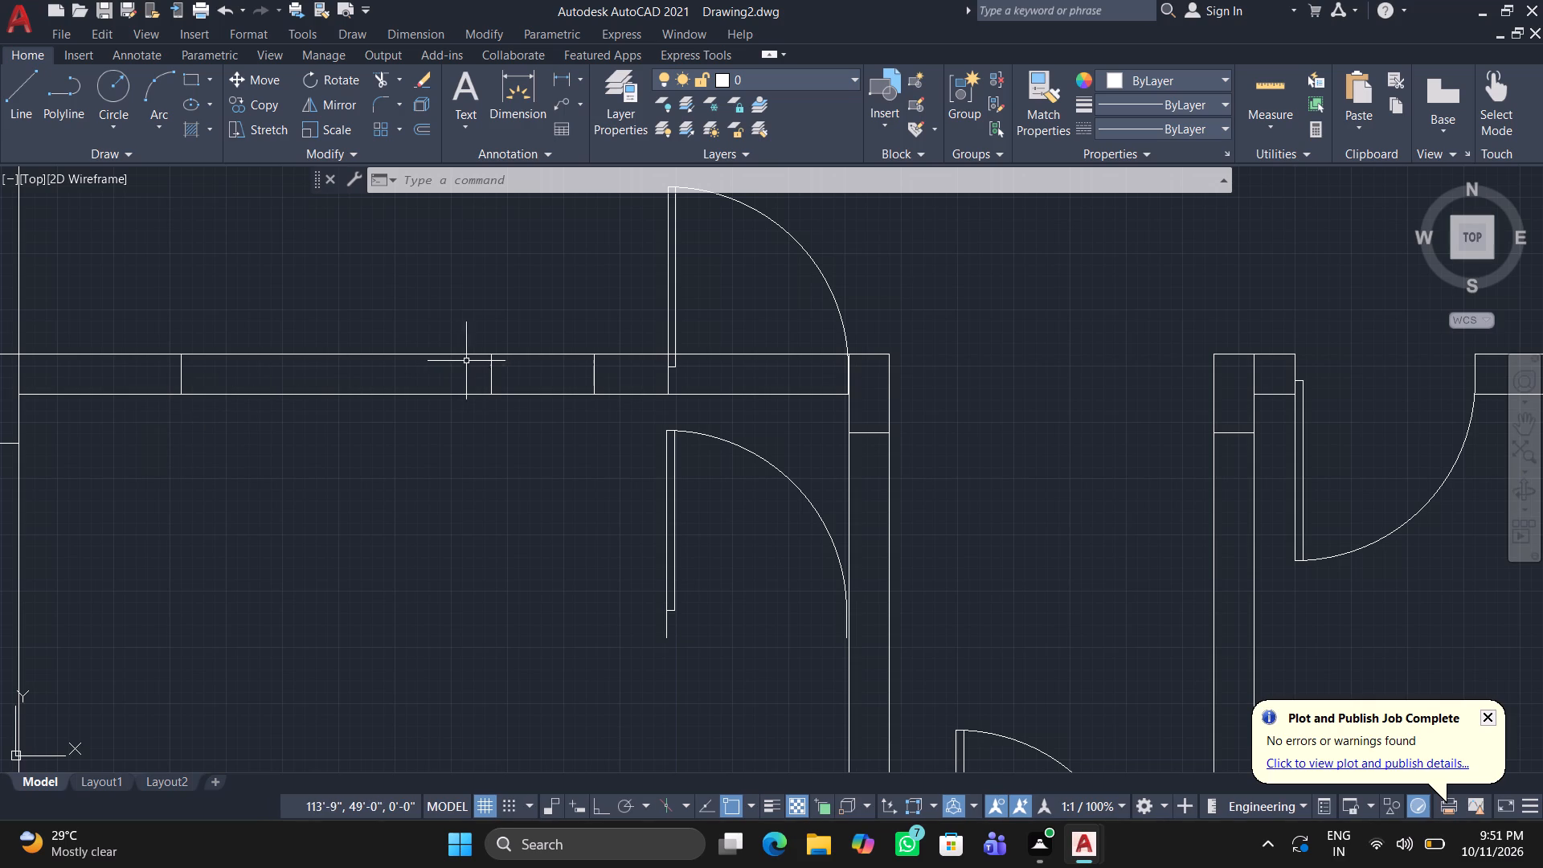
pyautogui.doubleClick(490, 368)
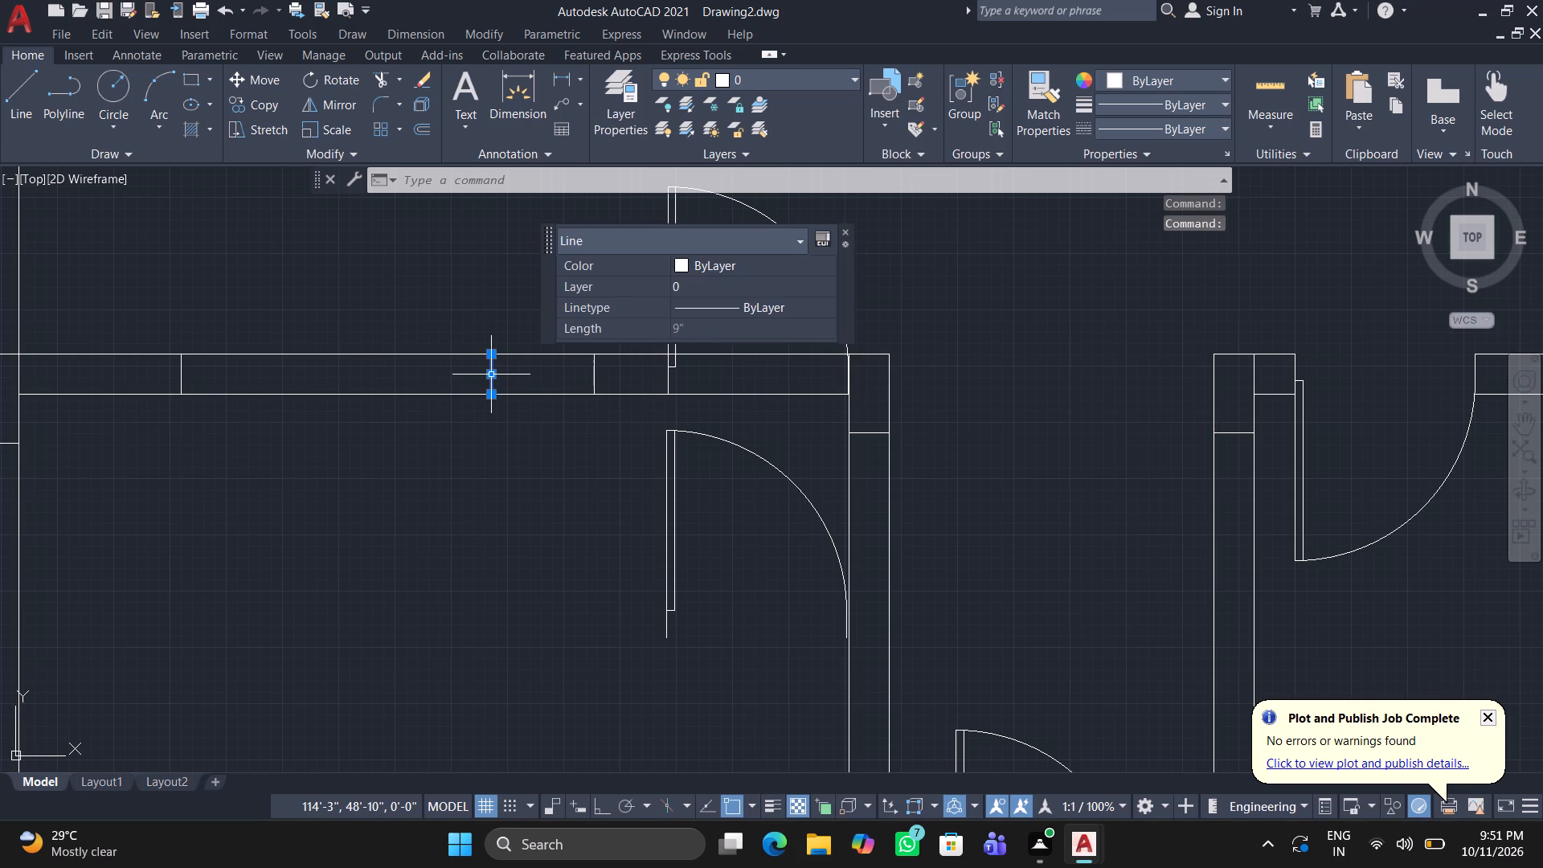
pyautogui.click(491, 372)
pyautogui.click(522, 373)
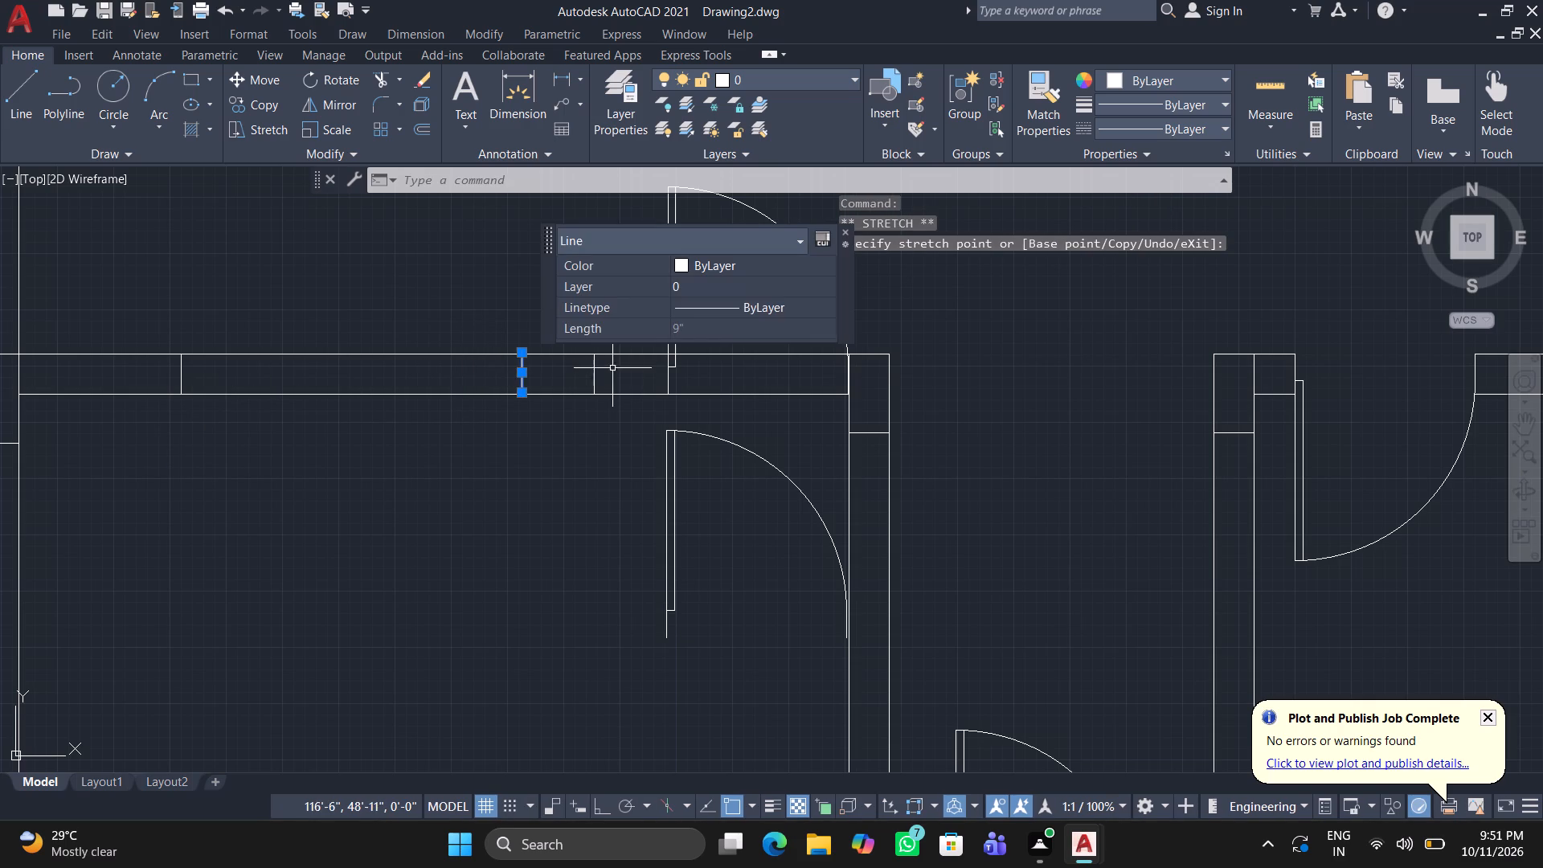
pyautogui.press('Escape')
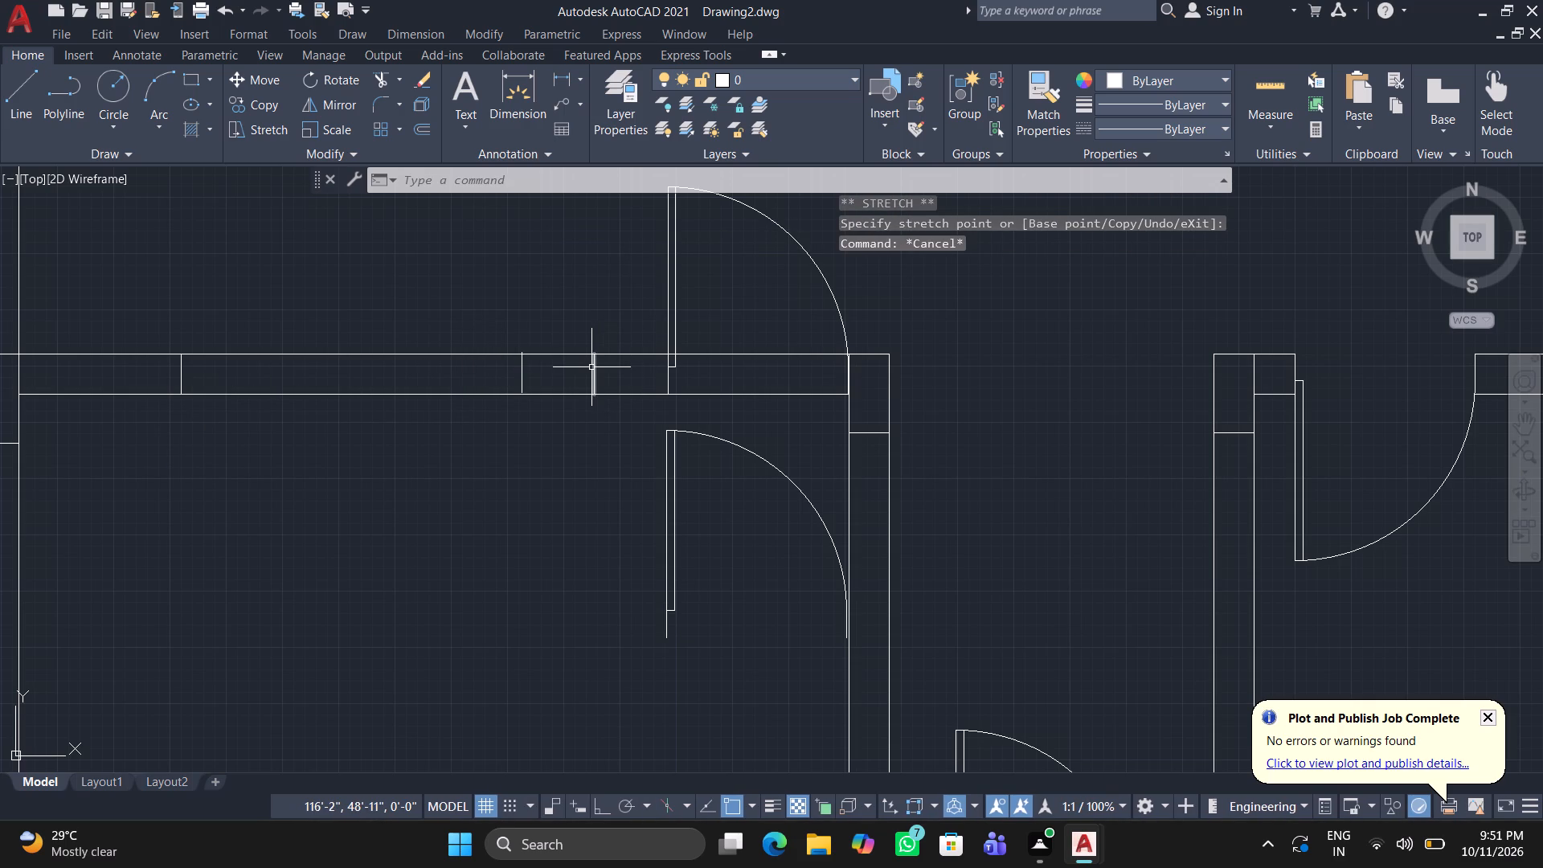
# Delete the short vertical line inside the top wall just left of the upward-swinging door's hinge side.
pyautogui.click(591, 367)
pyautogui.press('Delete')
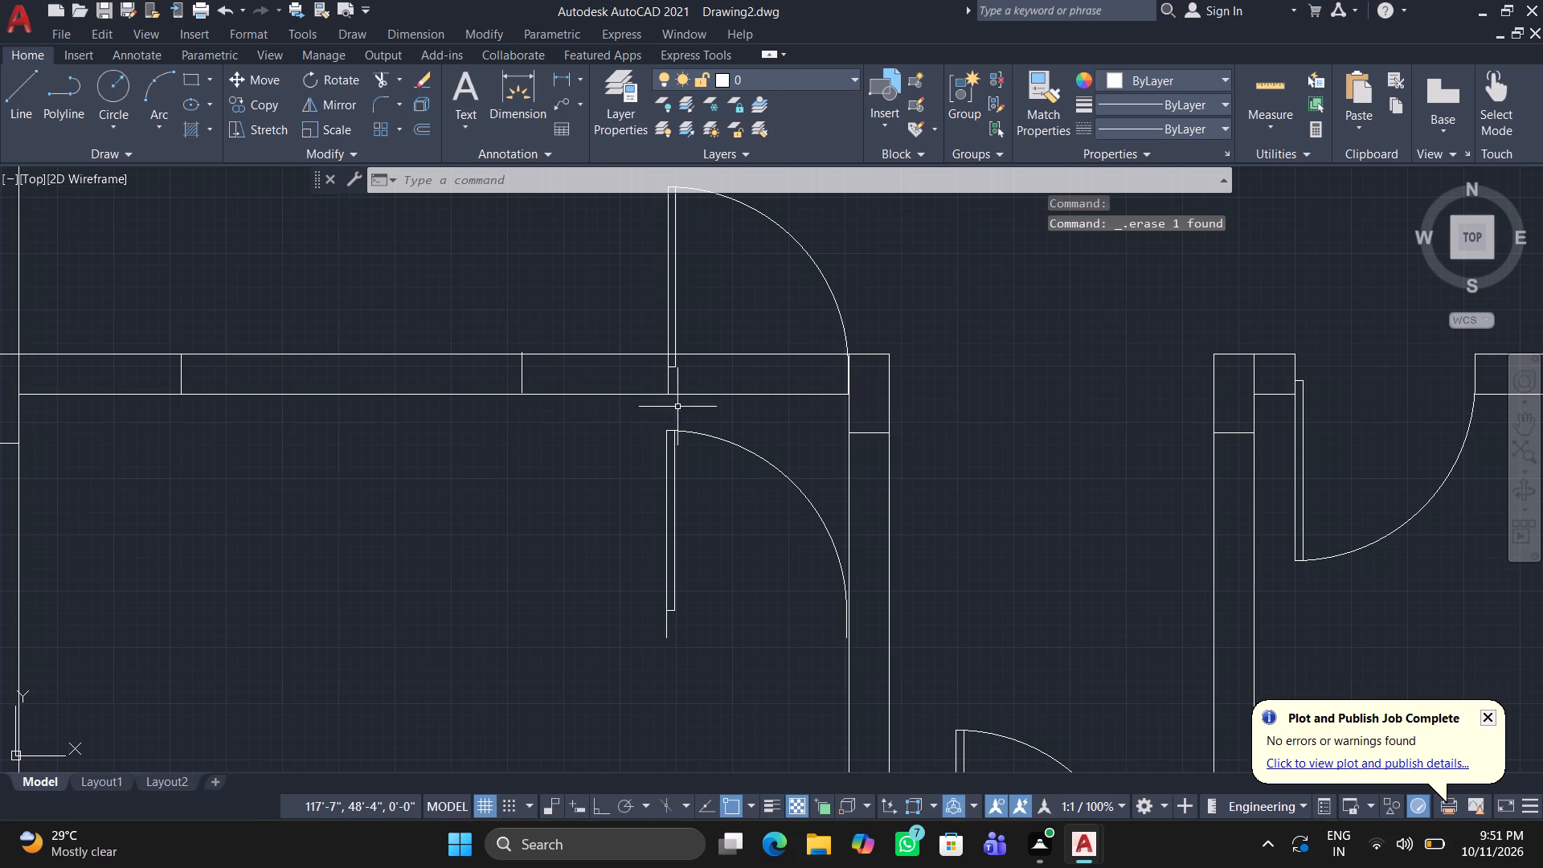
# Flip the loose door below that wall vertically and horizontally so it swings down with its hinge at the passage wall.
pyautogui.click(664, 449)
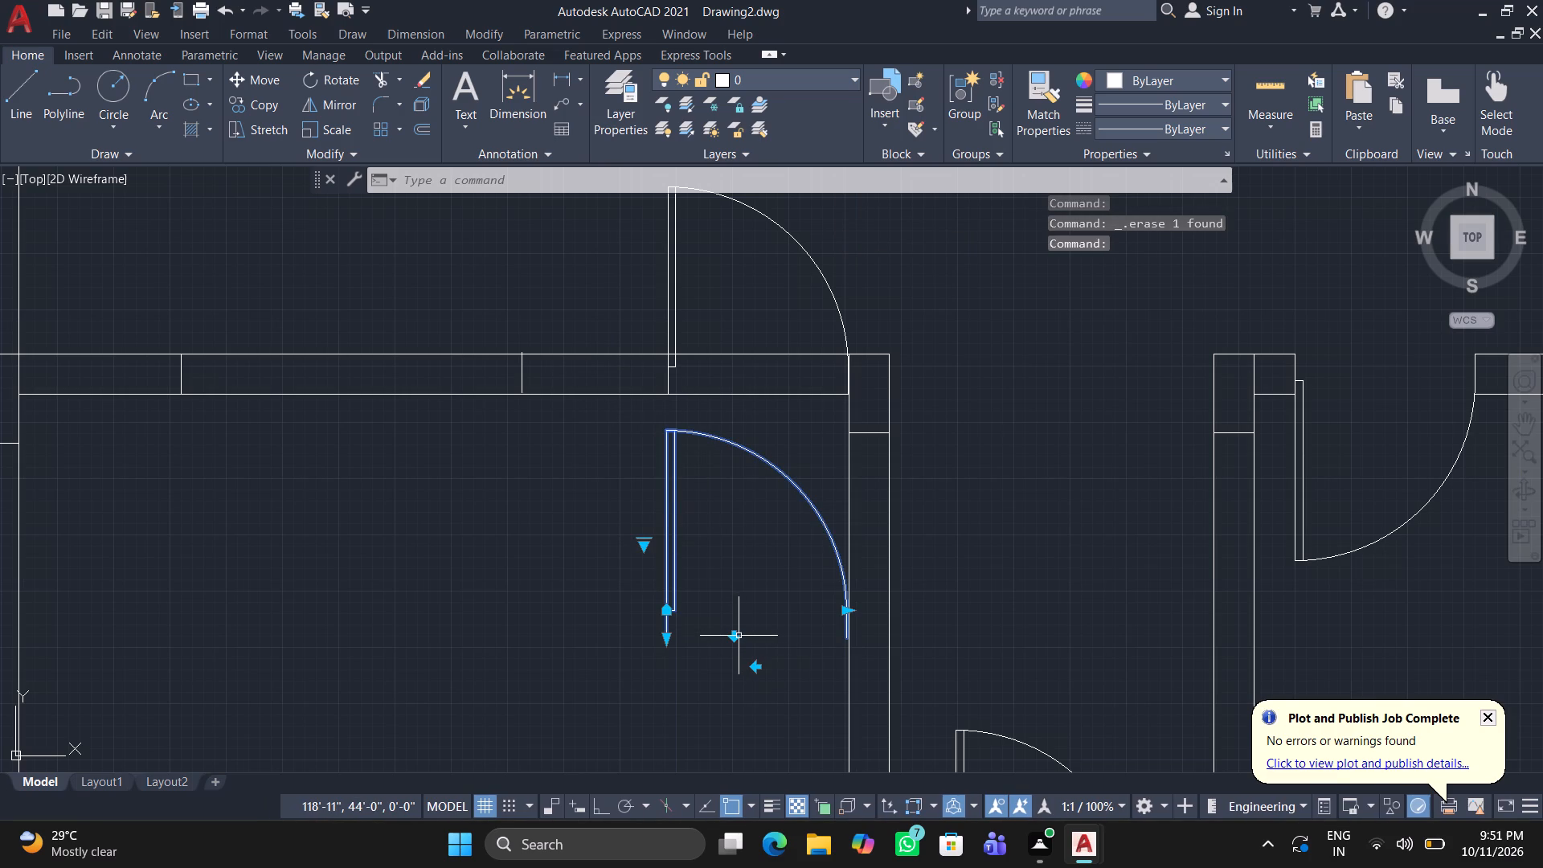
pyautogui.doubleClick(735, 637)
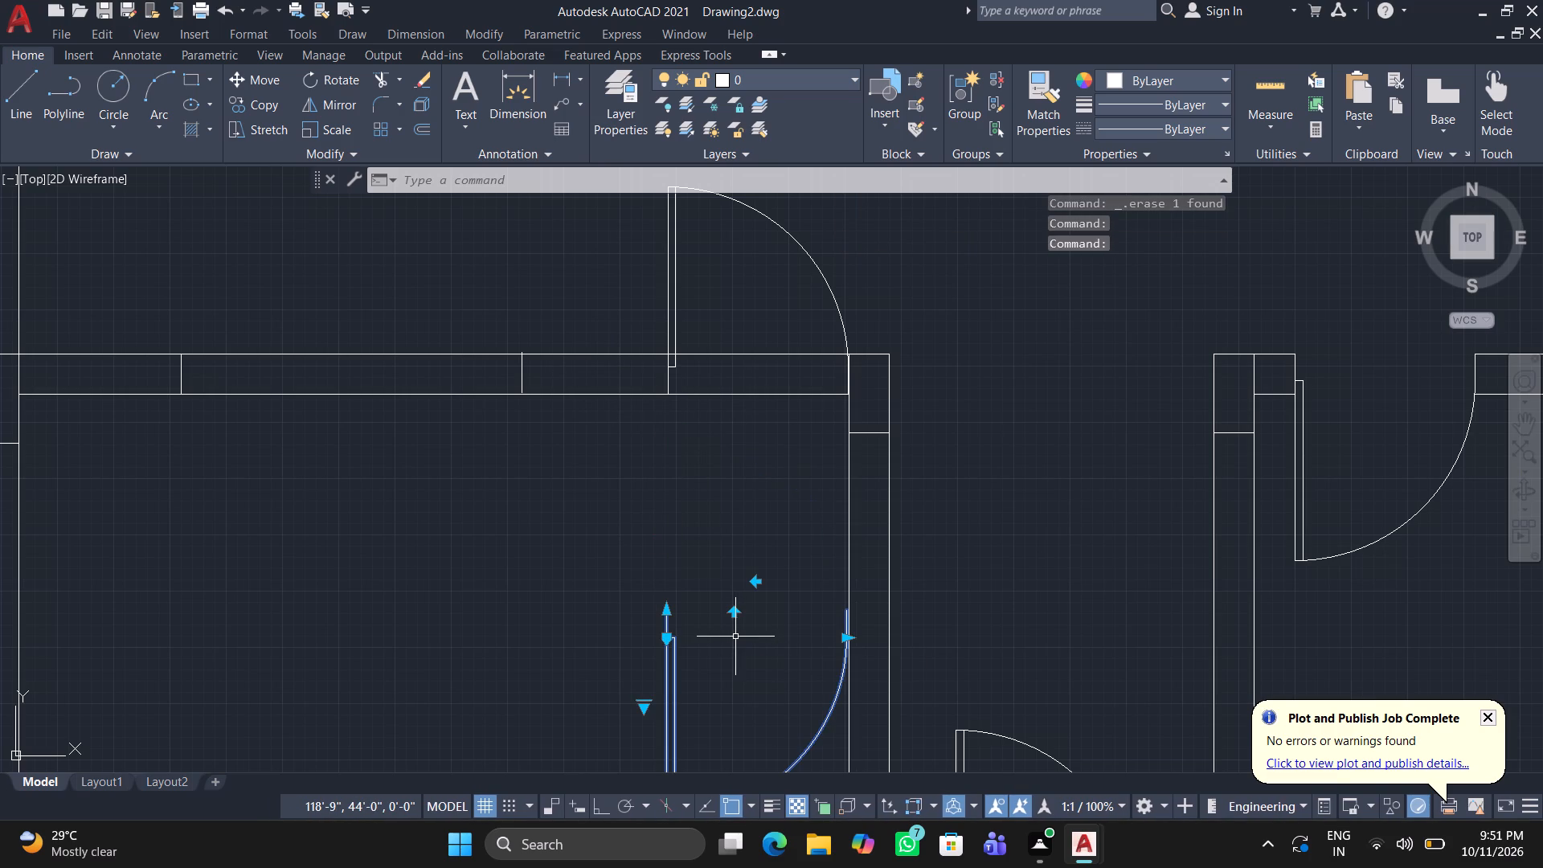
pyautogui.click(754, 583)
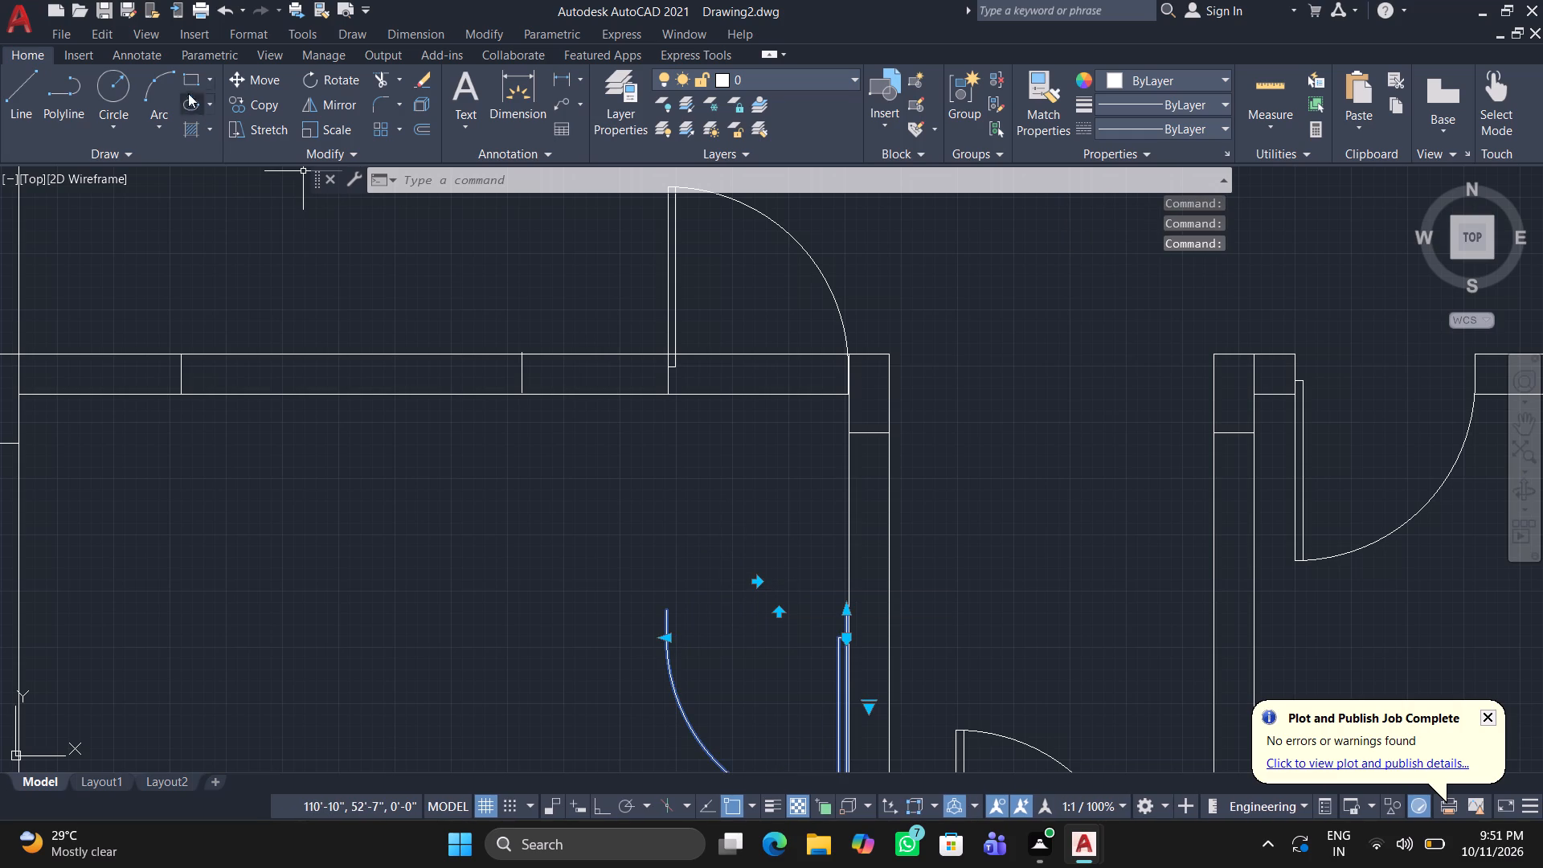
# Move the flipped door by its hinge-side jamb's upper end onto the inner corner of the top wall and passage wall.
pyautogui.click(235, 72)
pyautogui.scroll(2, 842, 601)
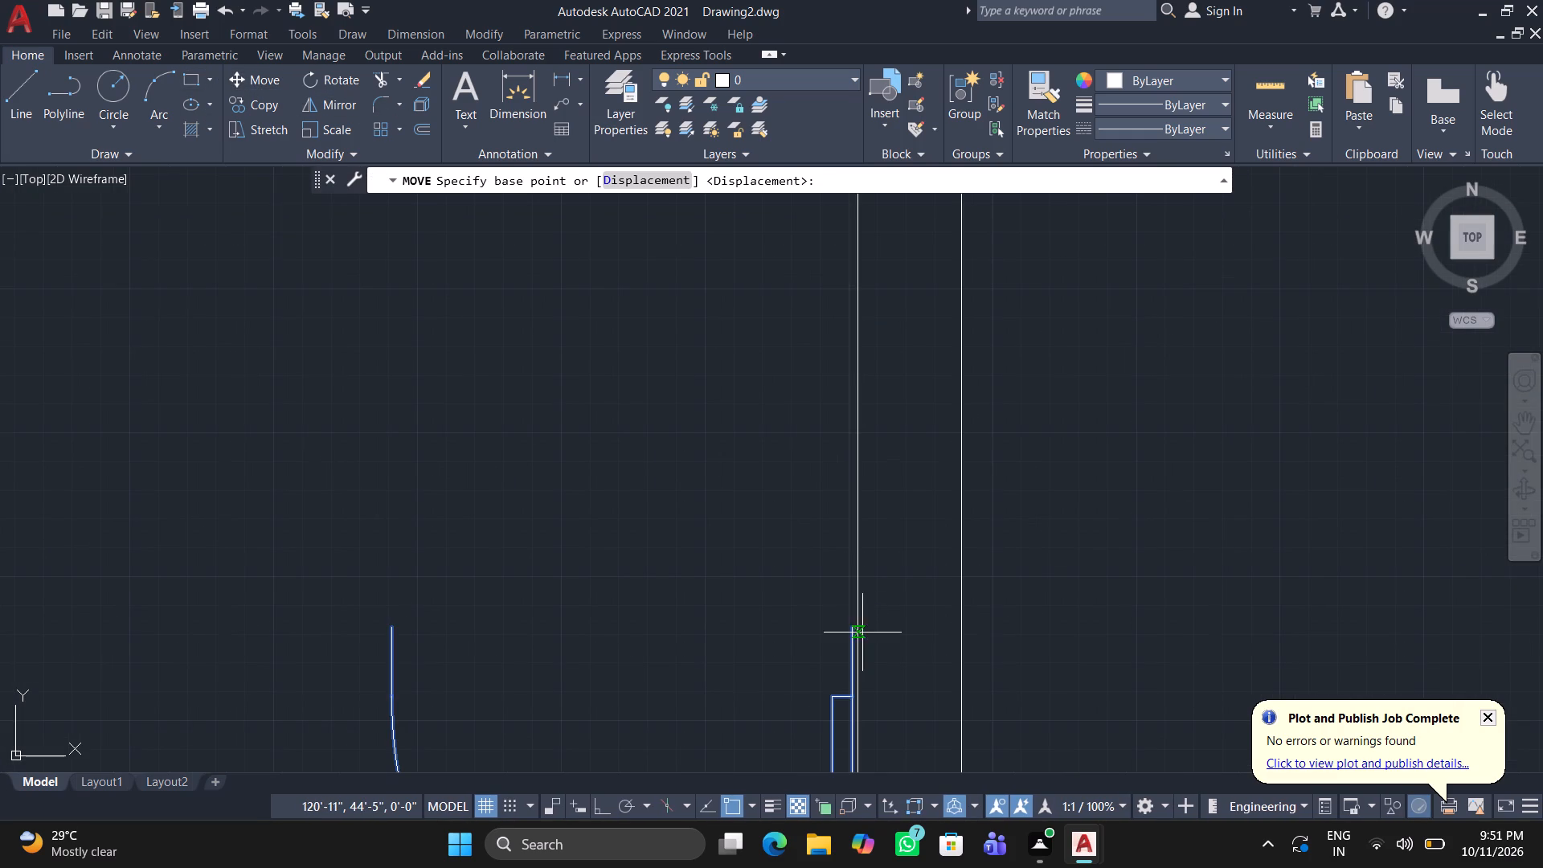
pyautogui.click(853, 631)
pyautogui.scroll(-3, 797, 497)
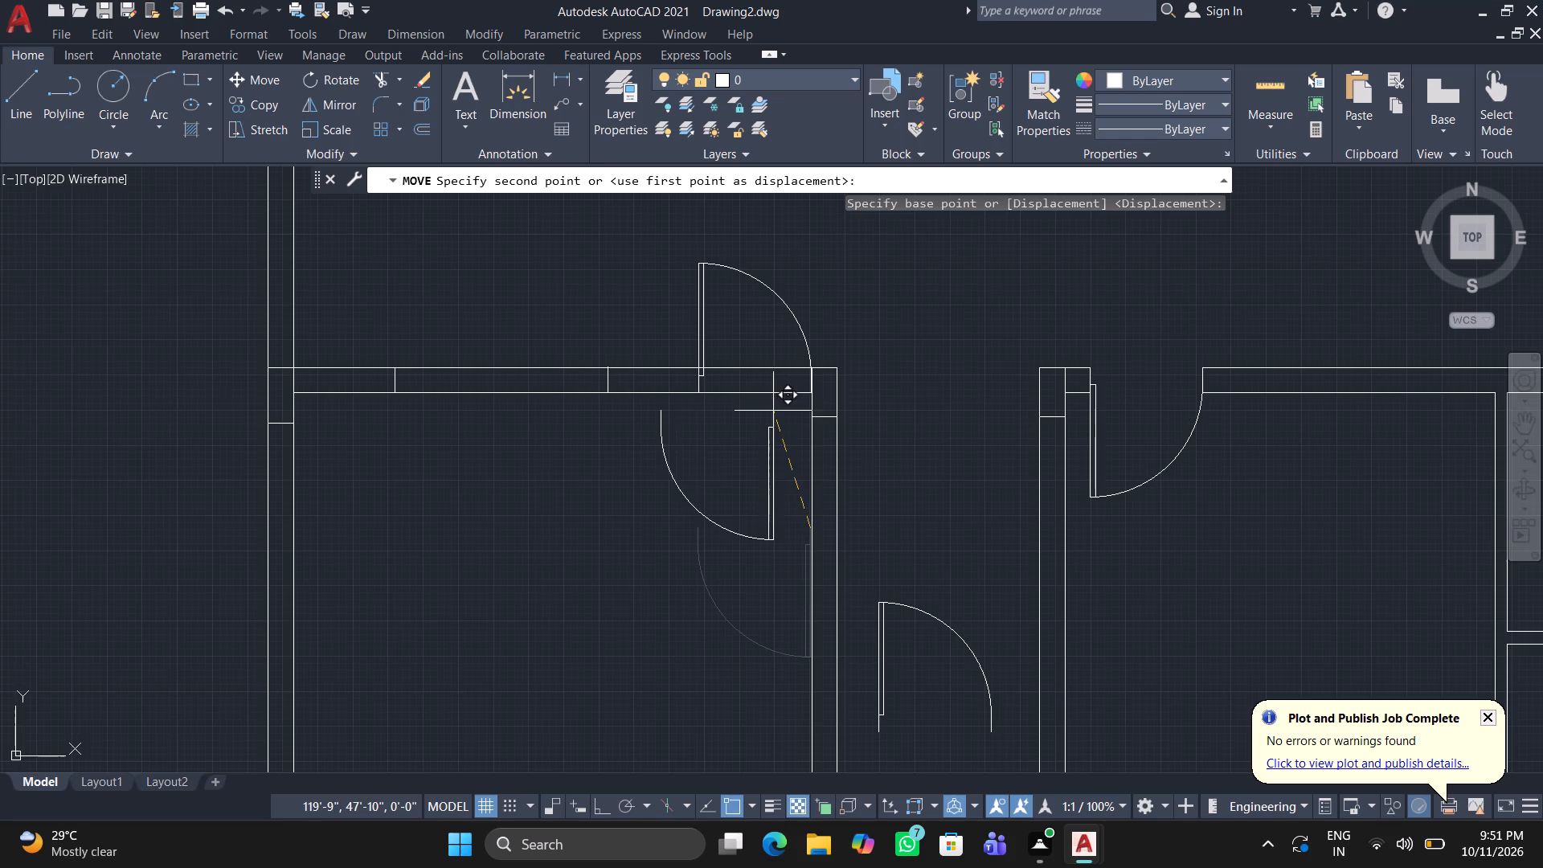
pyautogui.scroll(2, 816, 394)
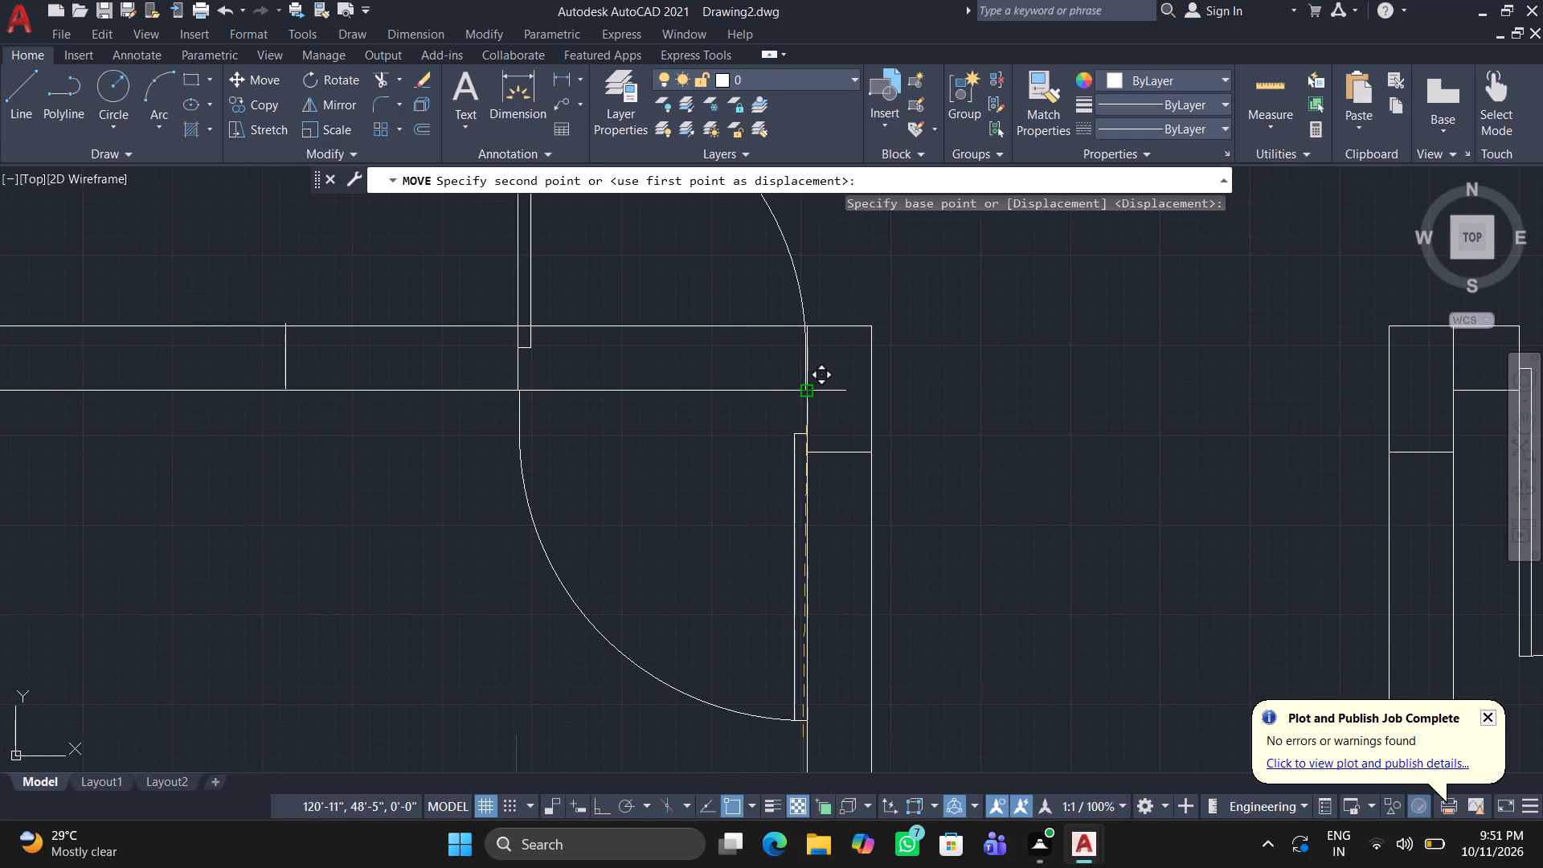
pyautogui.click(808, 392)
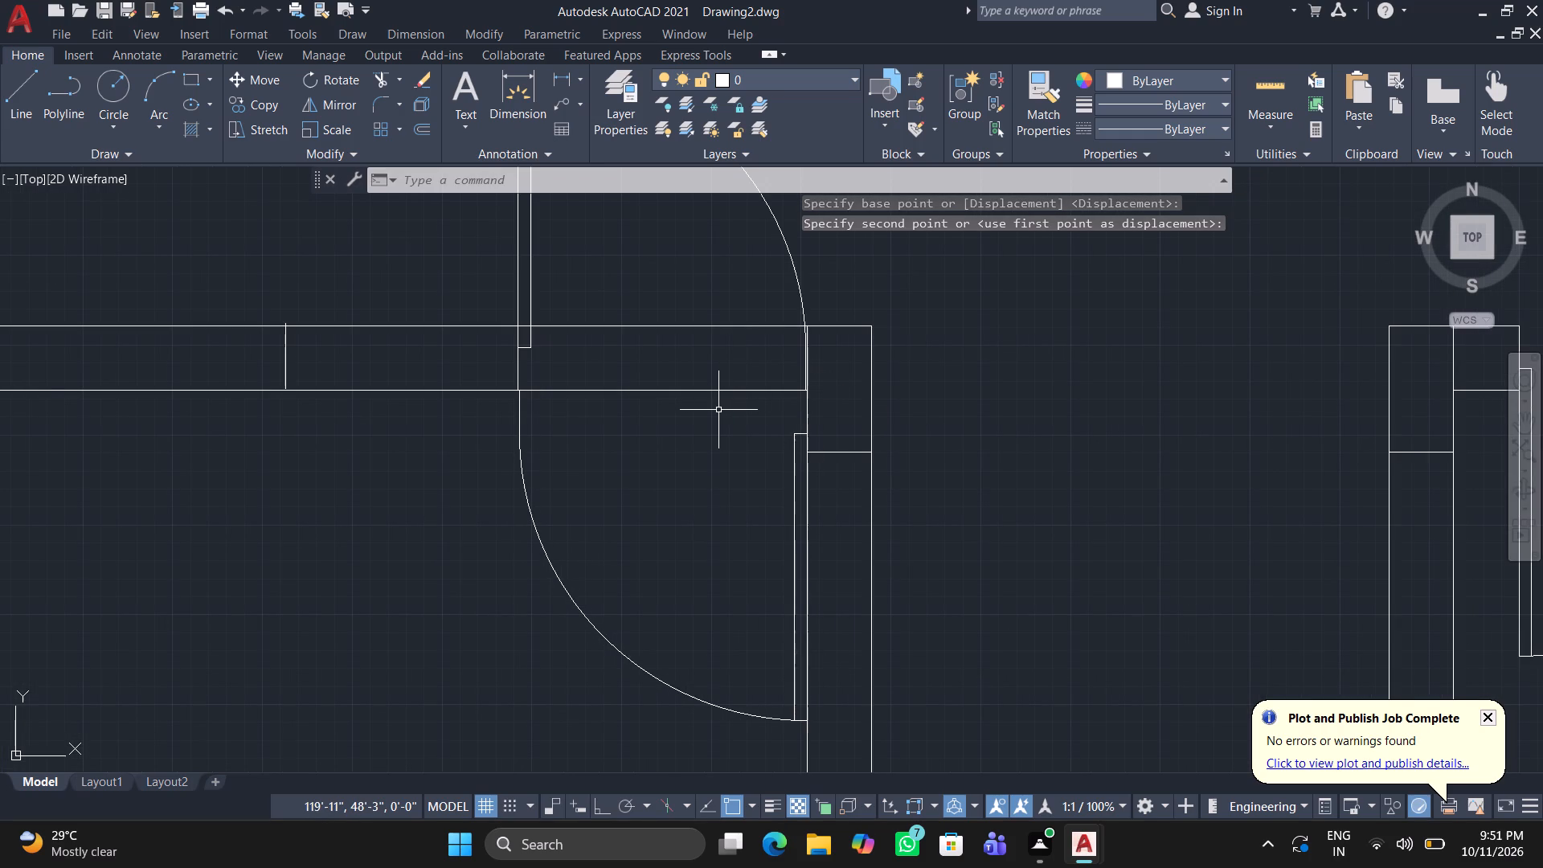
# Trim away both top-wall lines across the opening shared by the upward-swinging and downward-swinging doors beside the passage wall.
pyautogui.press('Escape')
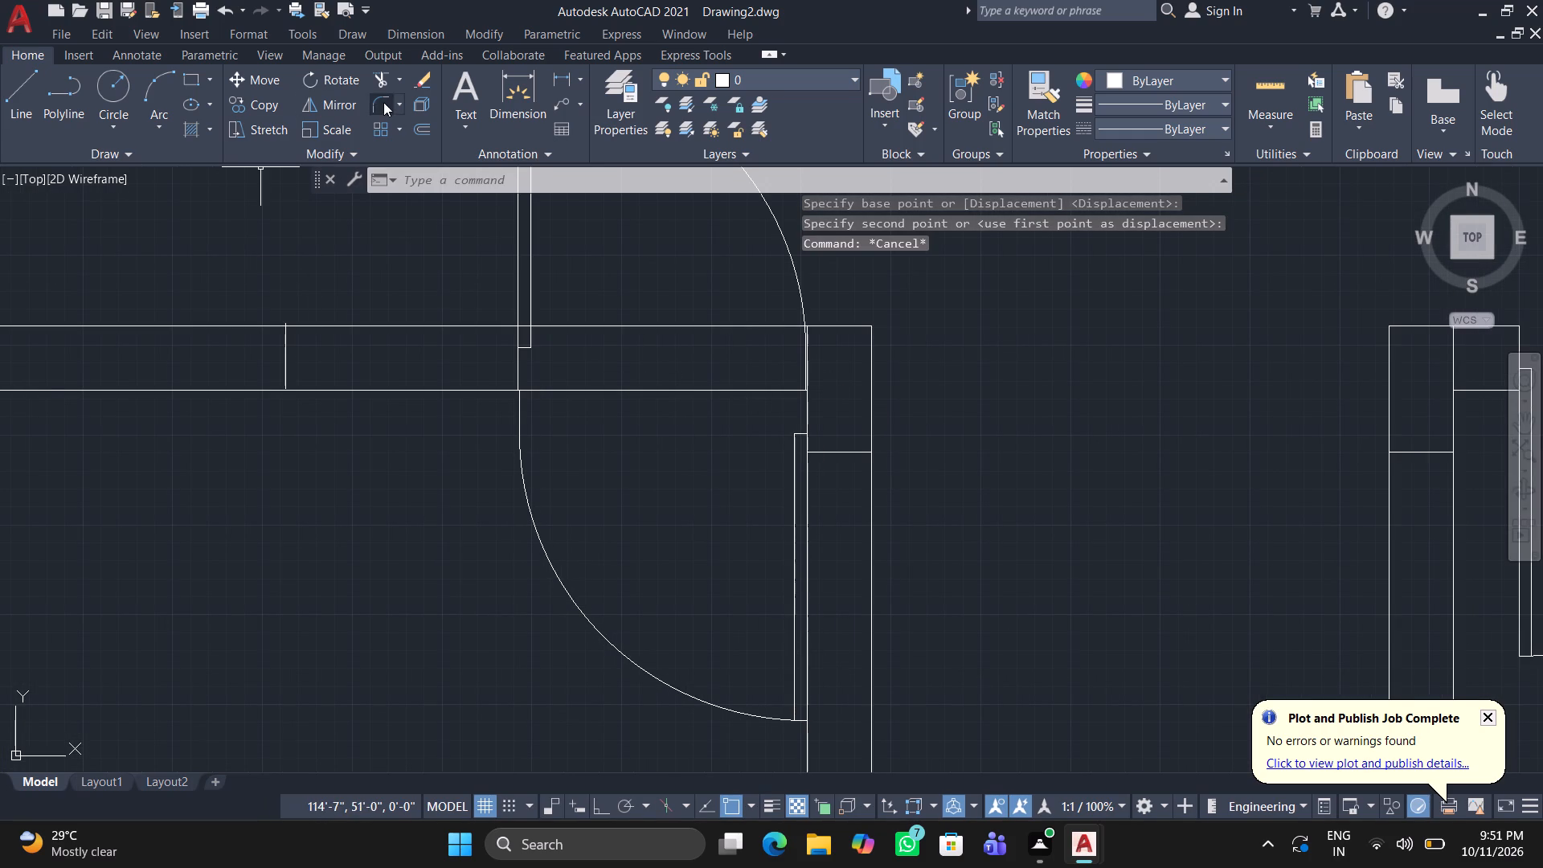
pyautogui.click(380, 78)
pyautogui.moveTo(659, 283); pyautogui.dragTo(657, 299)
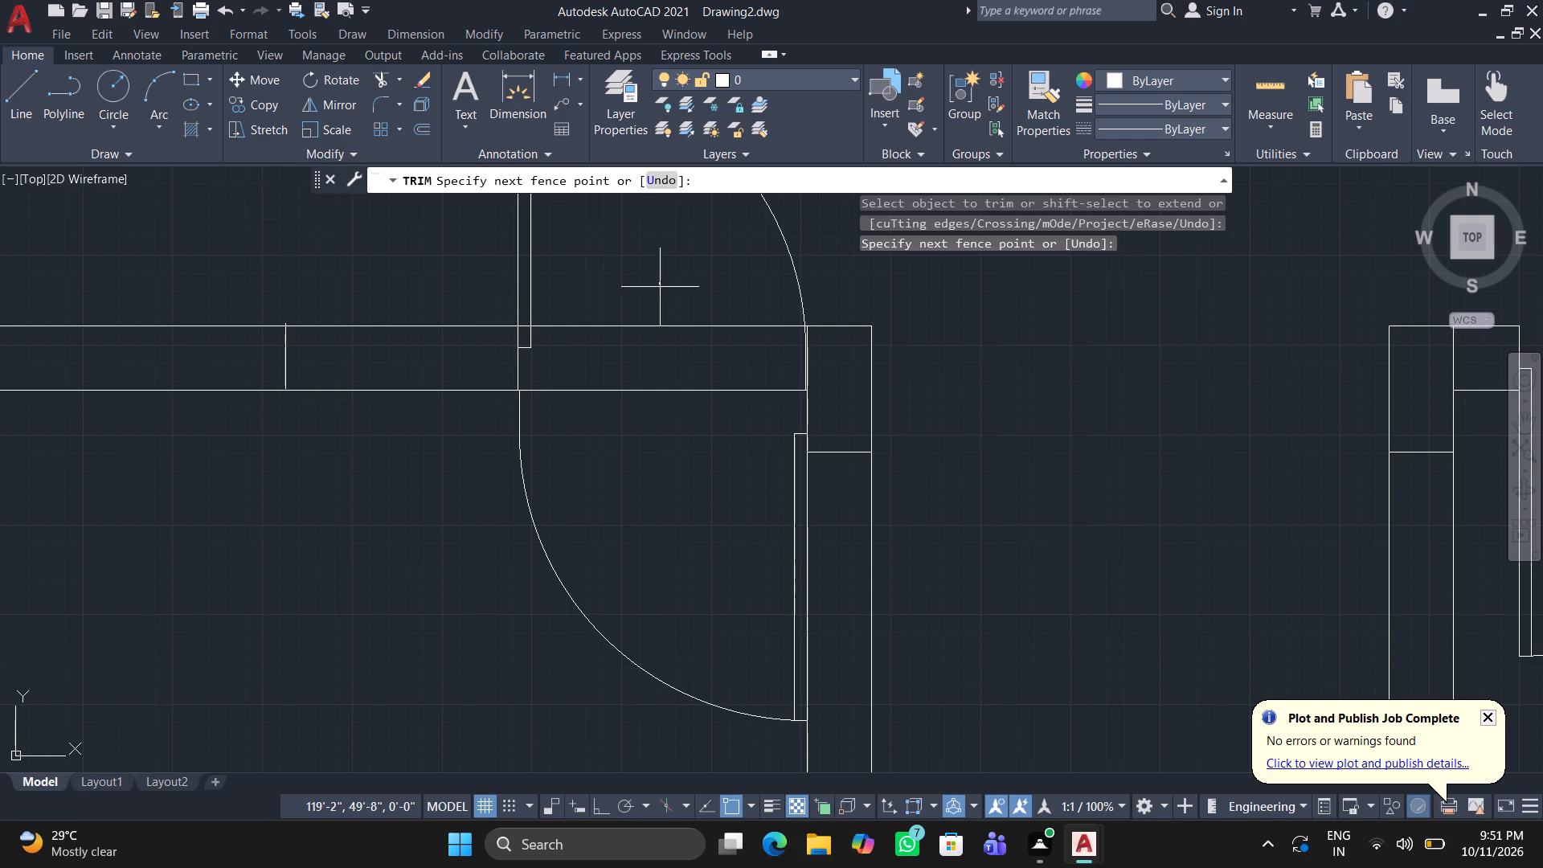
pyautogui.moveTo(657, 299); pyautogui.dragTo(622, 458)
pyautogui.press('Escape')
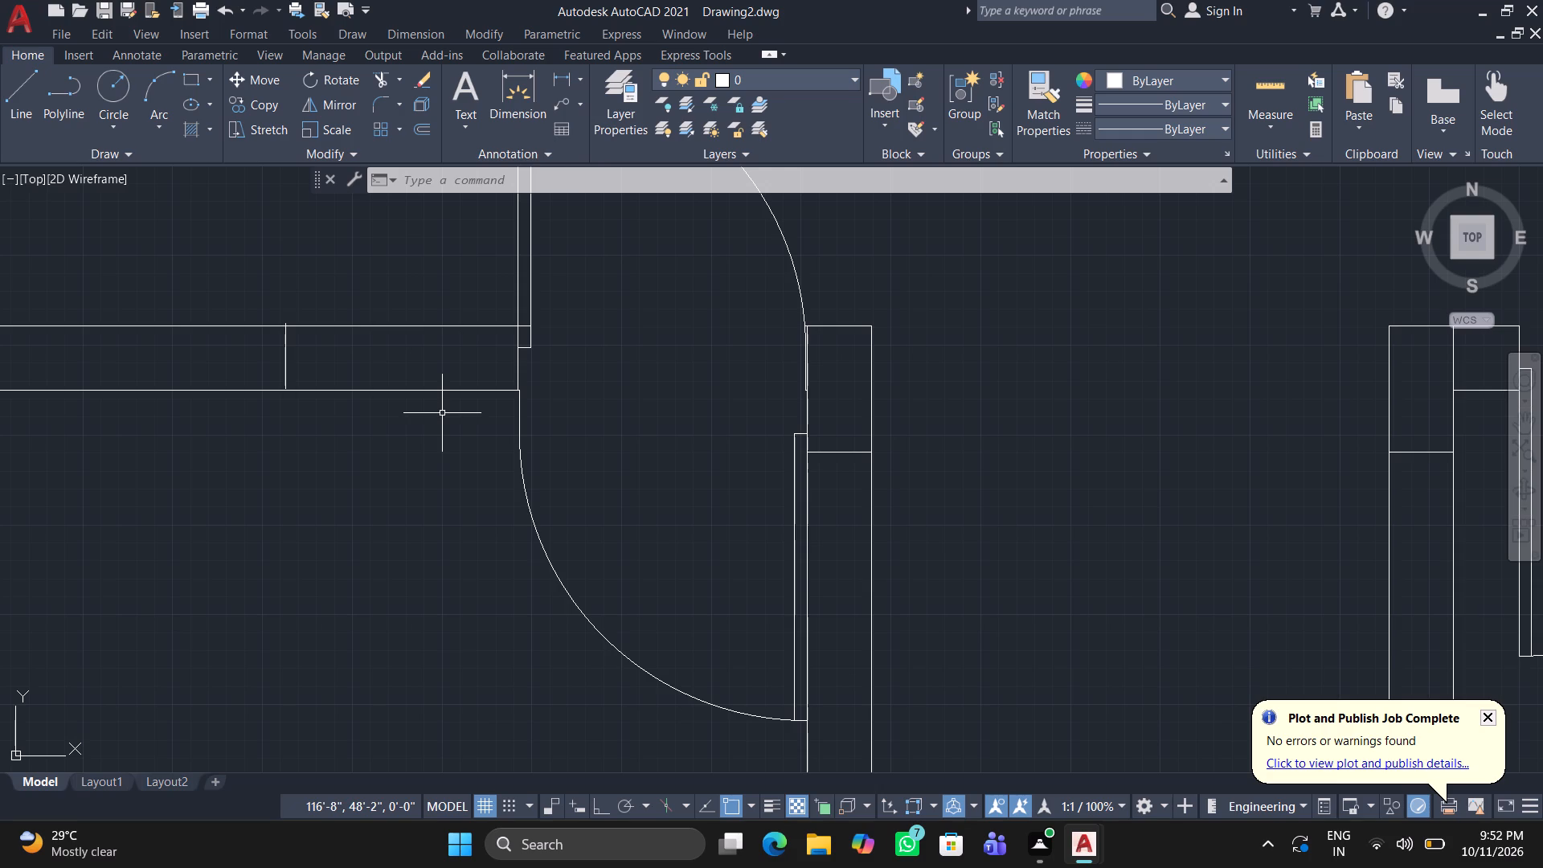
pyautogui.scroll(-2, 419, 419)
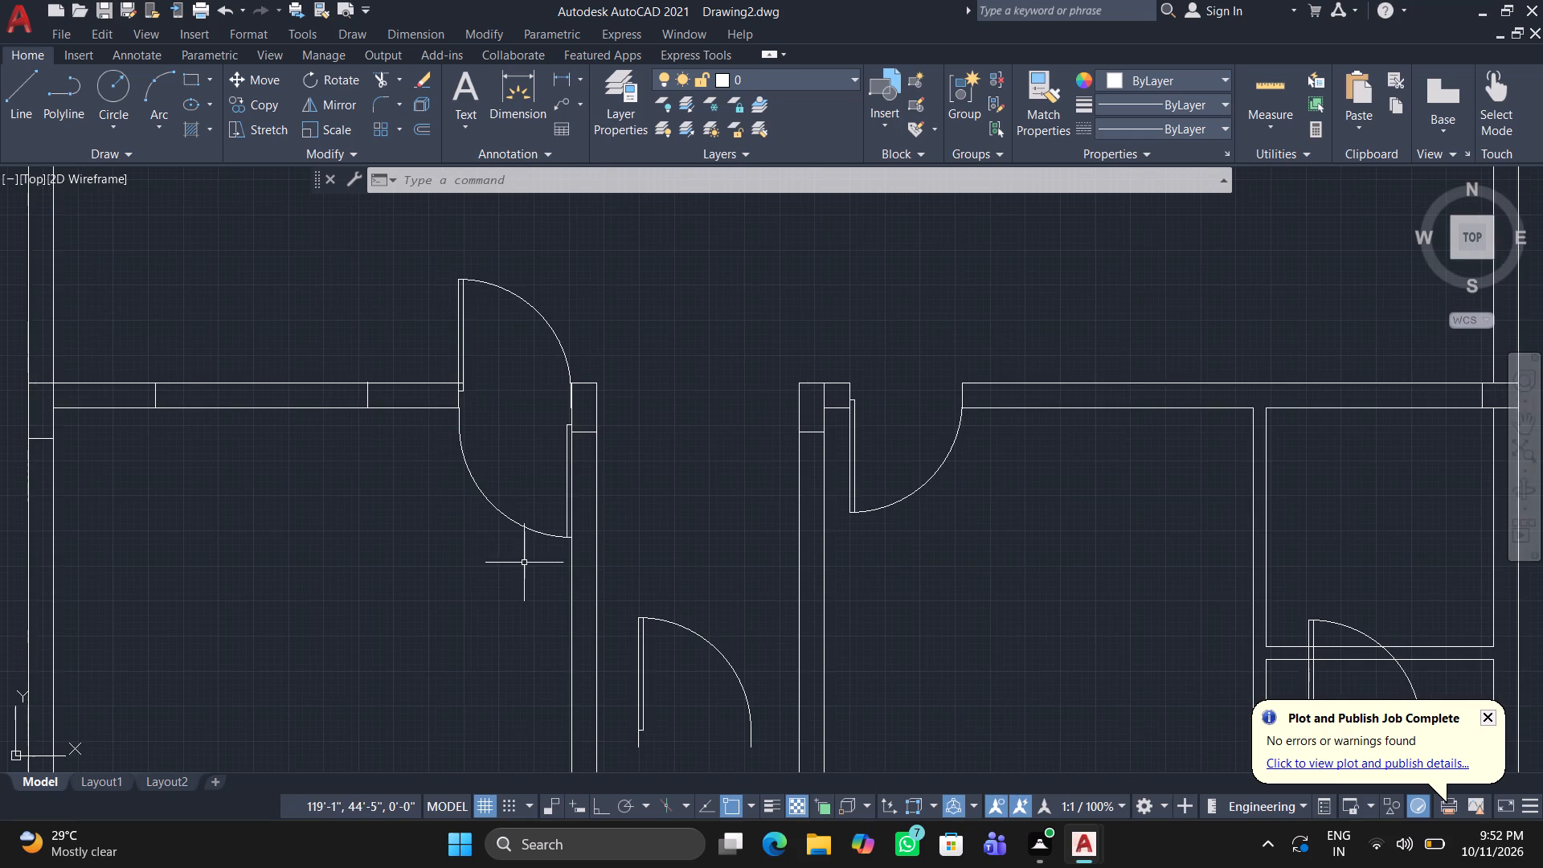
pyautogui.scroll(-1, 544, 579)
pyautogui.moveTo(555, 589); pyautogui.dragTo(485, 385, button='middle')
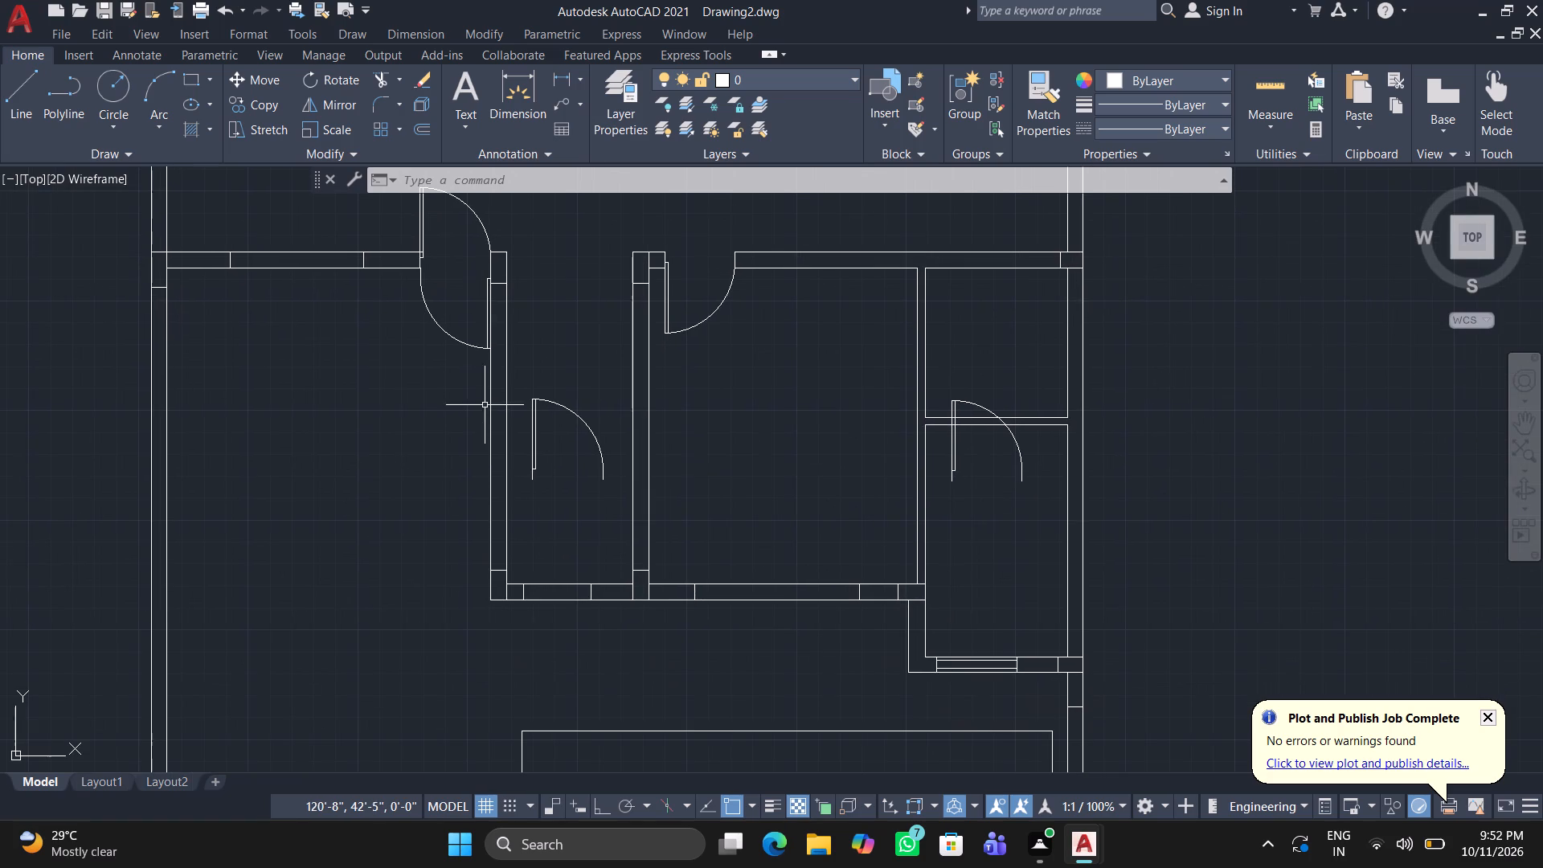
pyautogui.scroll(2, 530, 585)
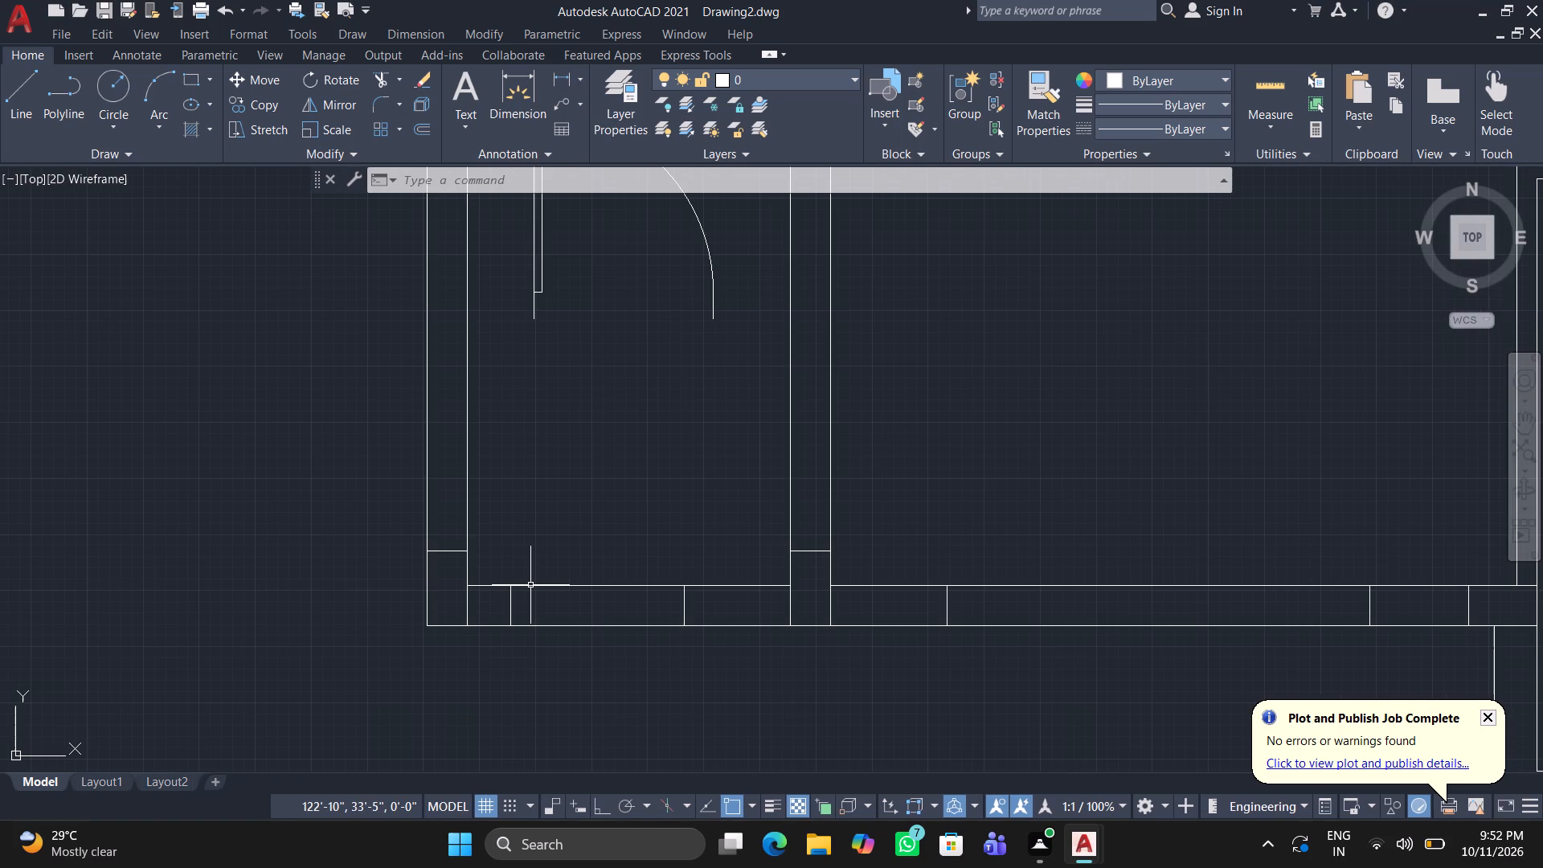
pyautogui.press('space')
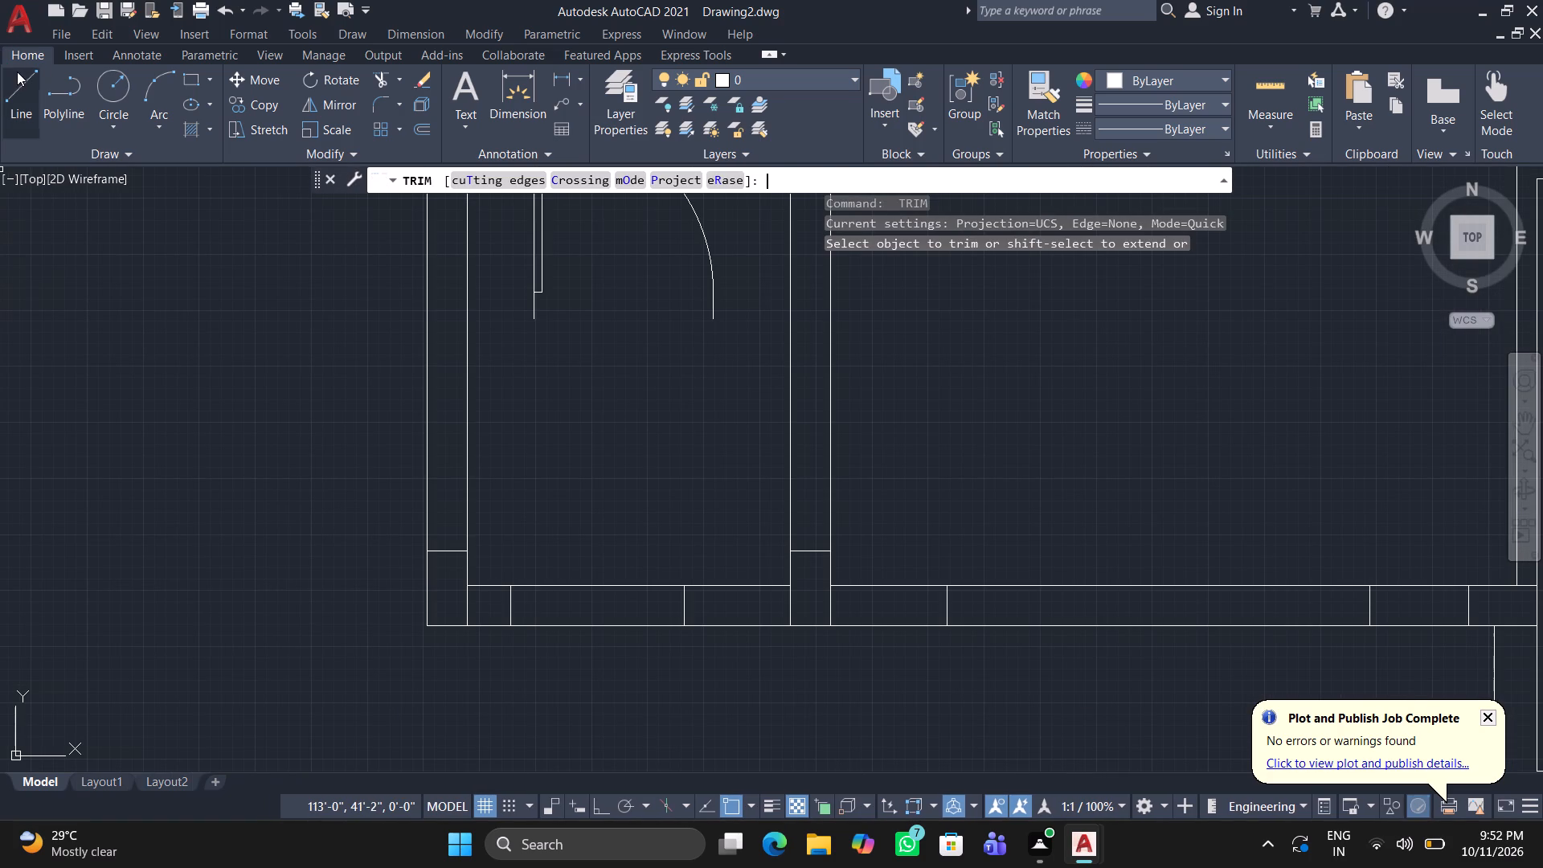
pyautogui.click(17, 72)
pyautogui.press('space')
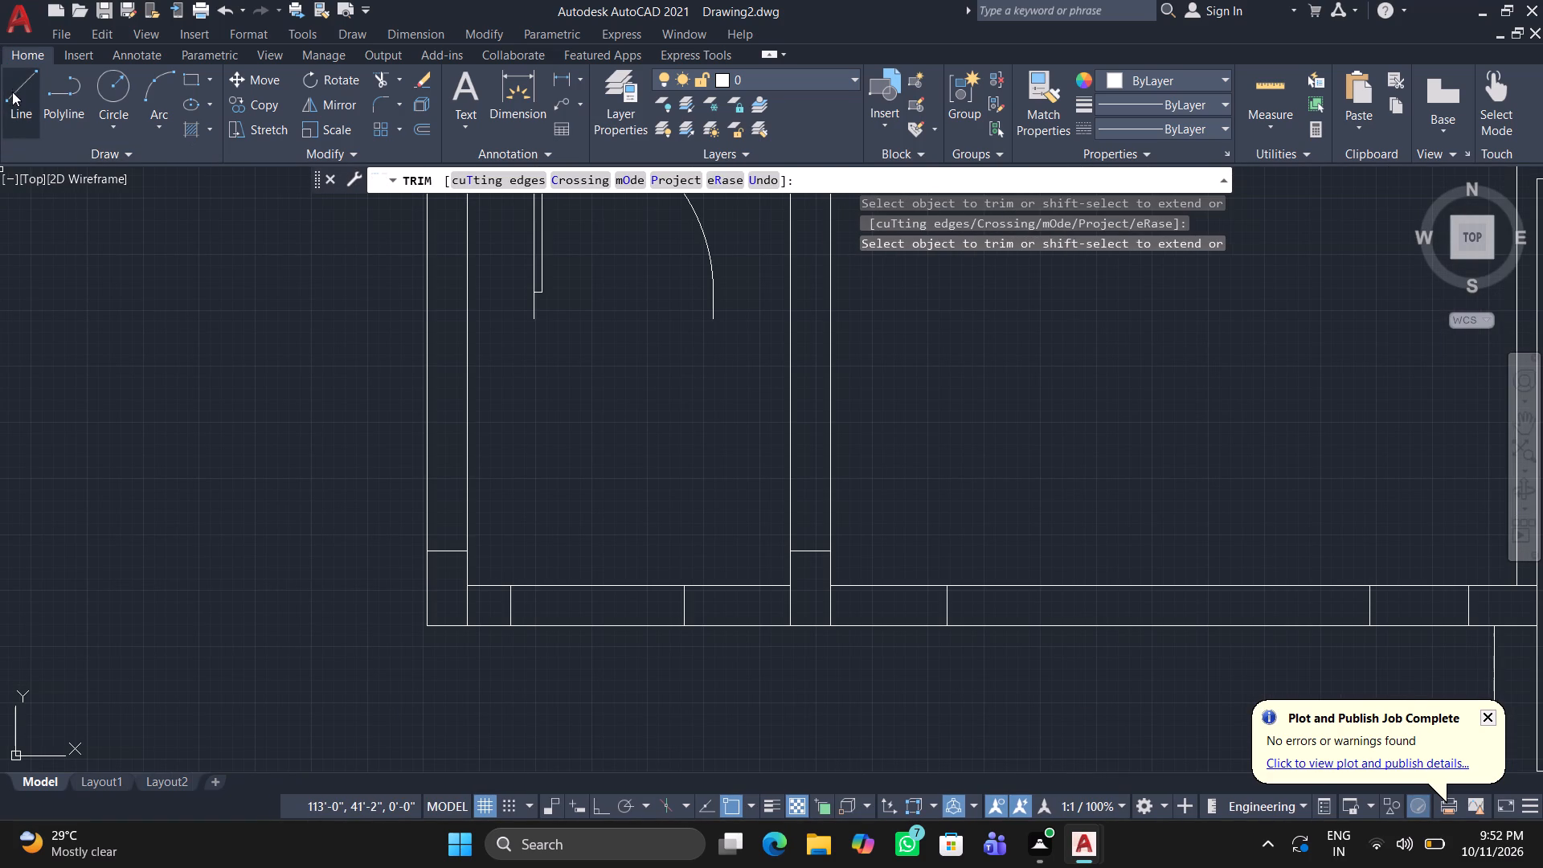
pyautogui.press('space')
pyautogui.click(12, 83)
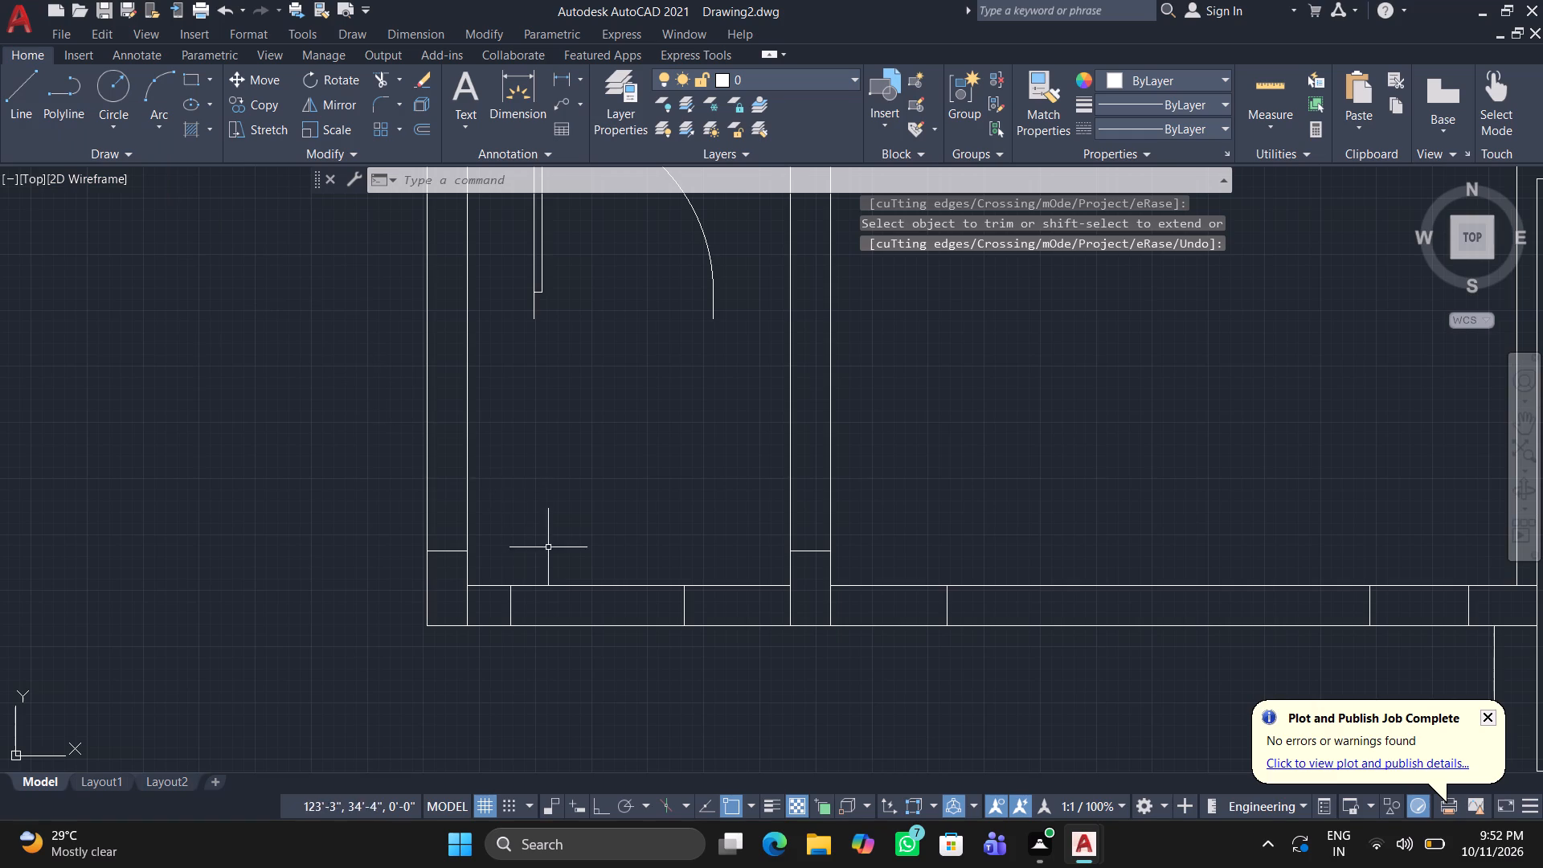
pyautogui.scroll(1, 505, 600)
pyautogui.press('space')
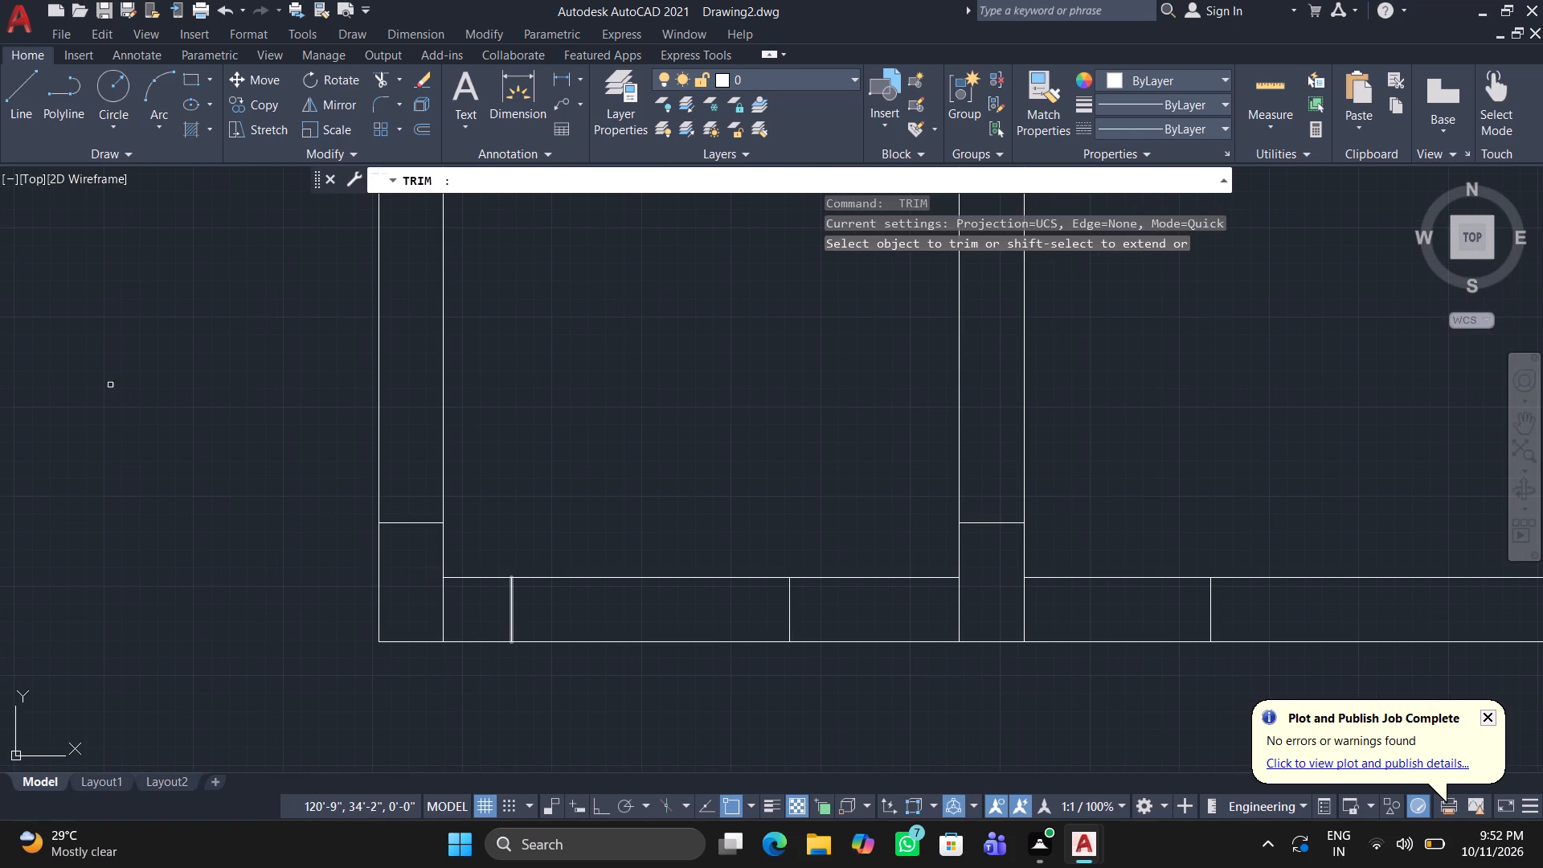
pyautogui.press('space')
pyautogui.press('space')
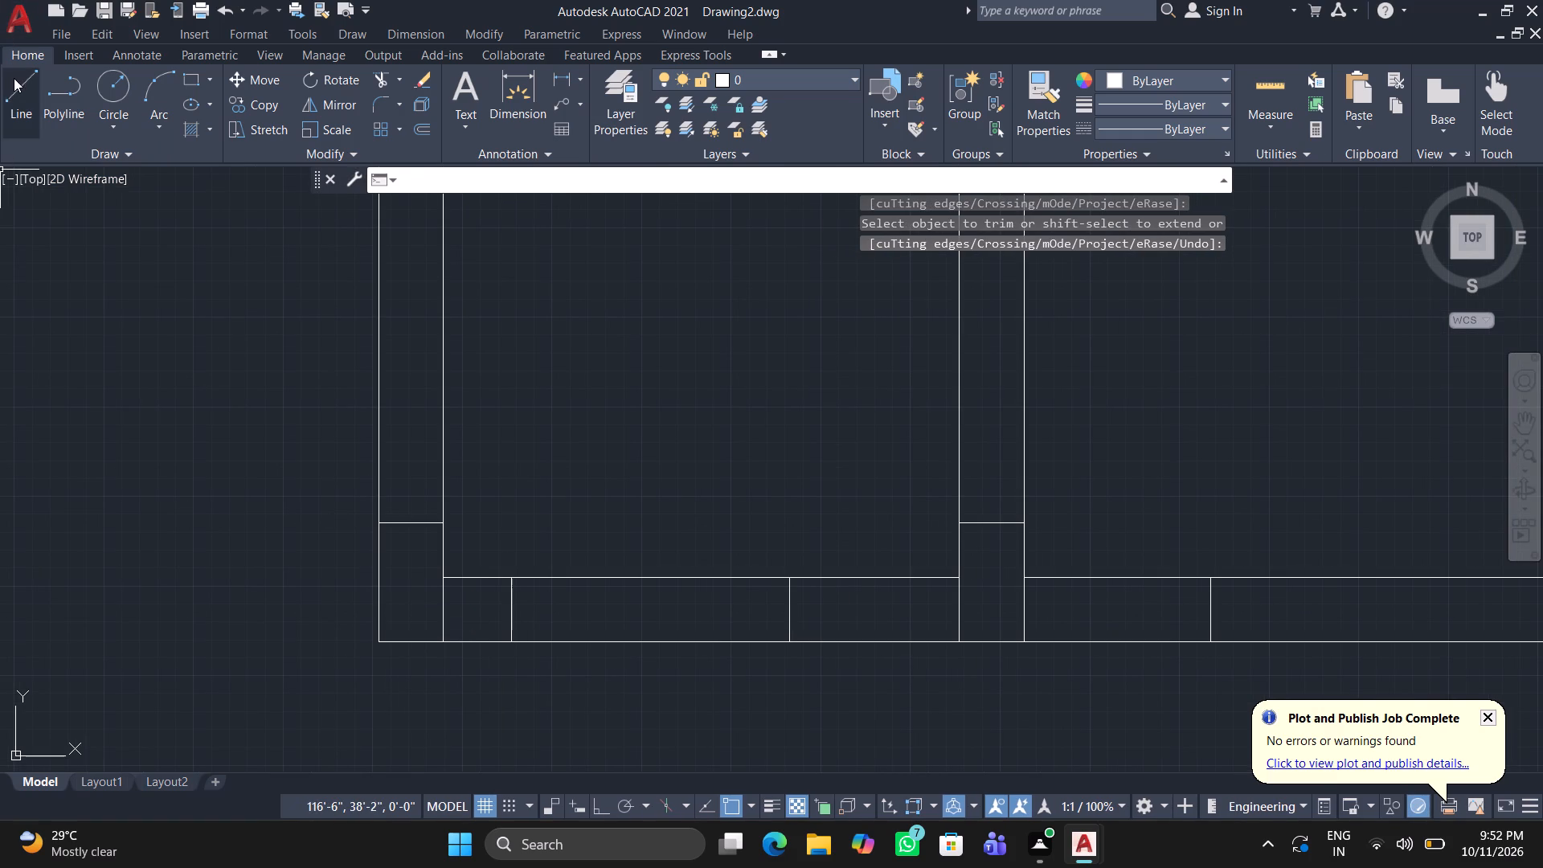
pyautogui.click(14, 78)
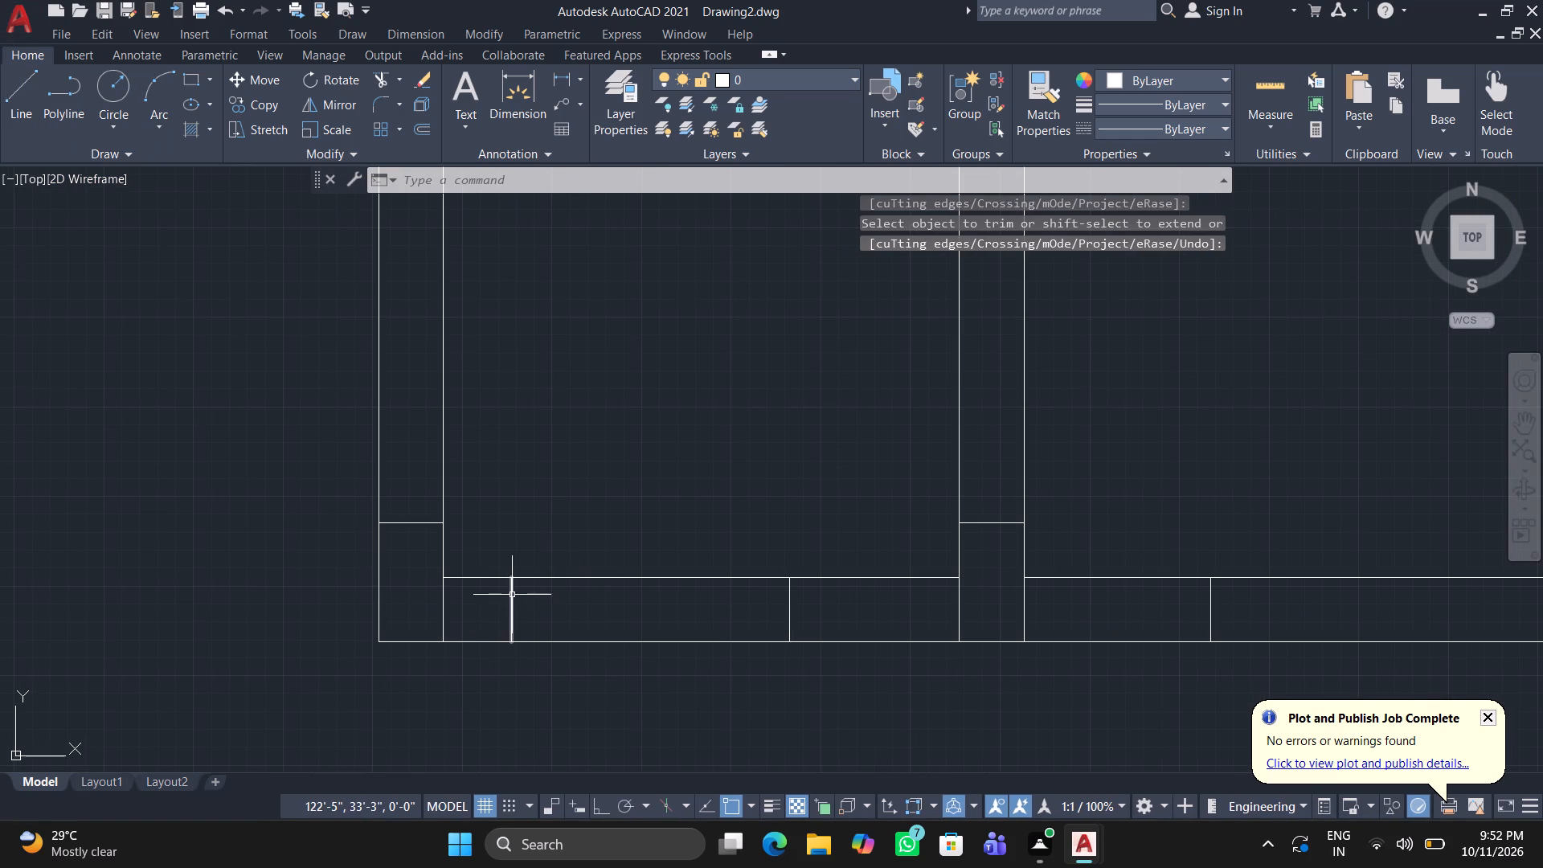
# Draw two horizontal window lines, connected at one end, between the two short vertical lines in the narrow middle room's bottom wall.
pyautogui.click(10, 88)
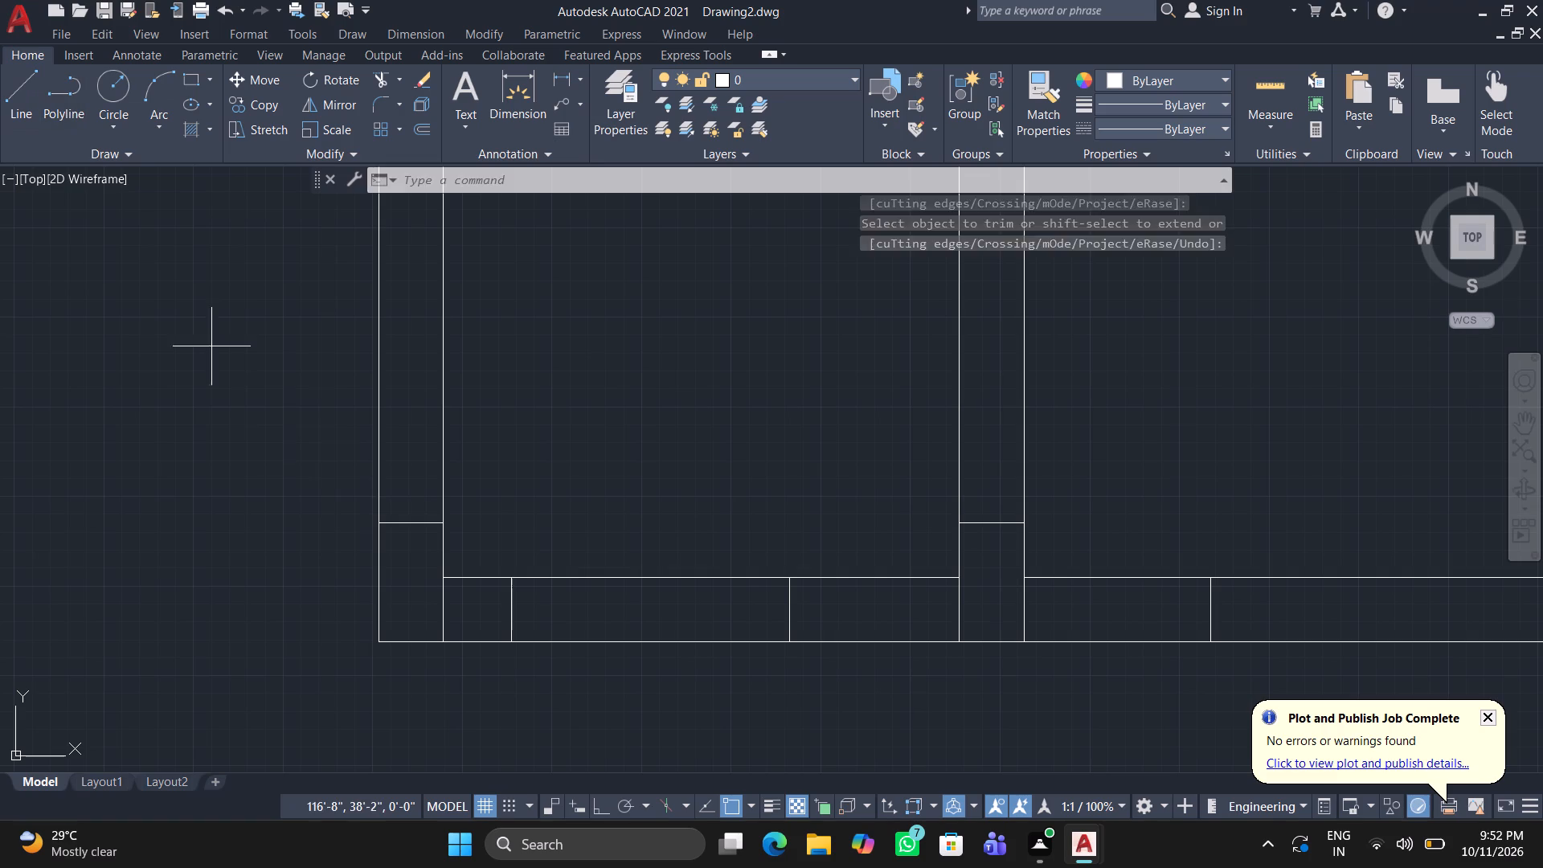
pyautogui.click(517, 594)
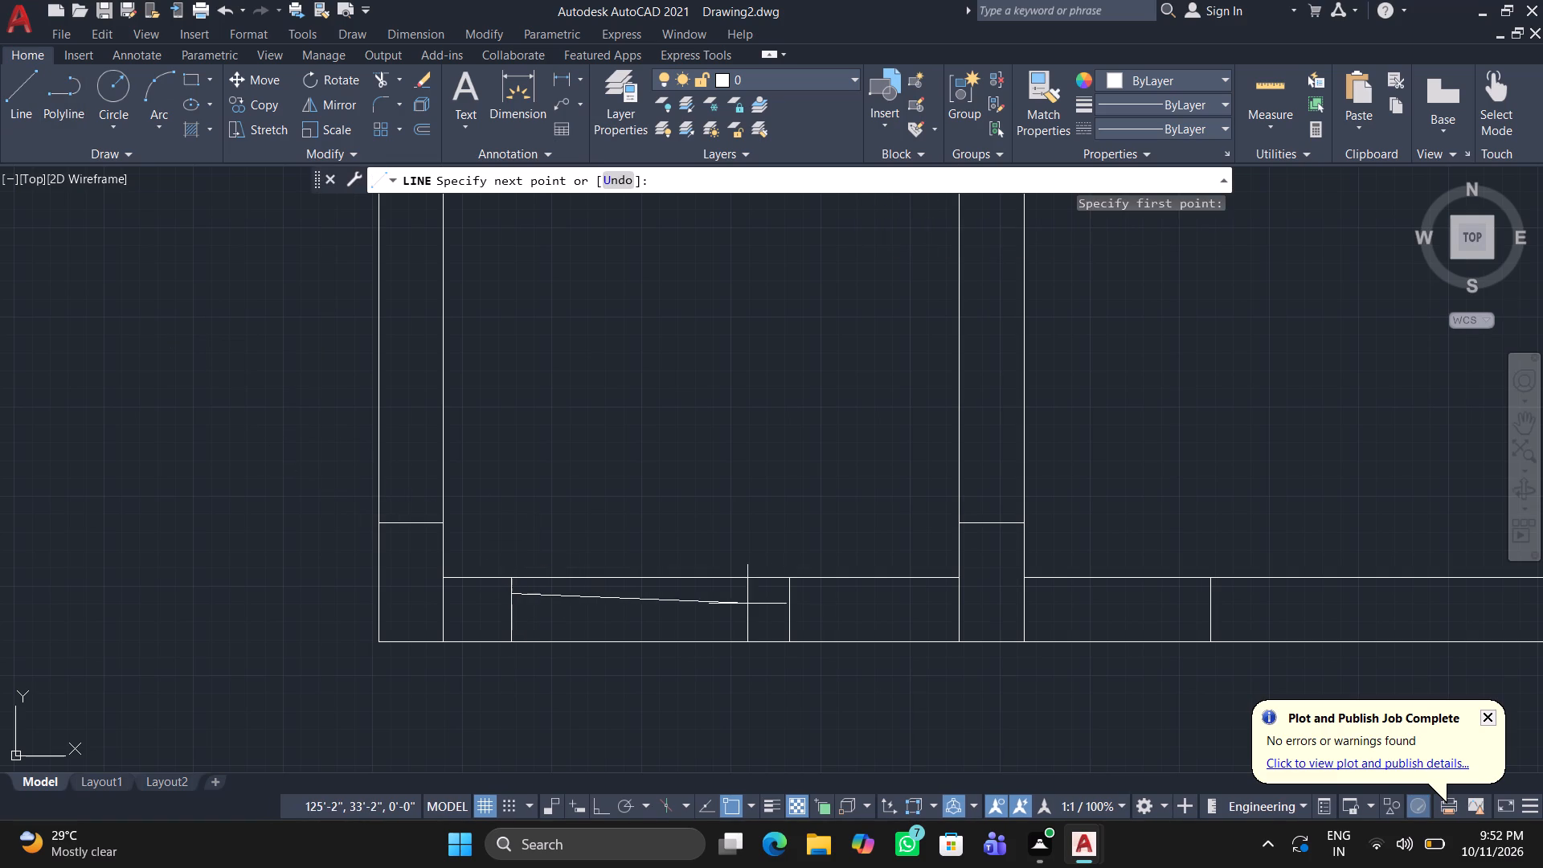
pyautogui.click(793, 592)
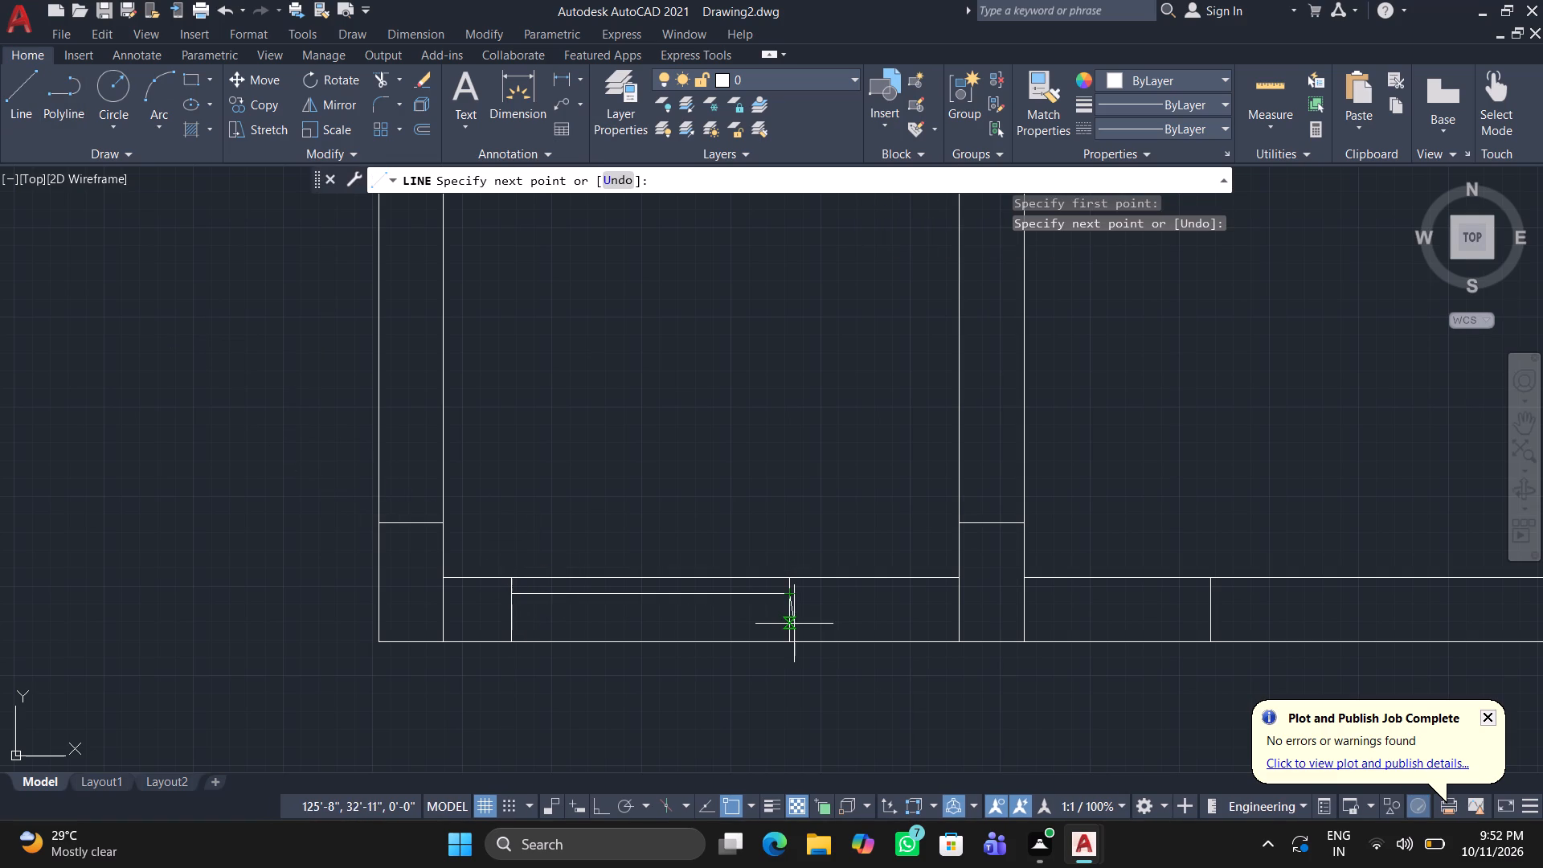
pyautogui.click(794, 624)
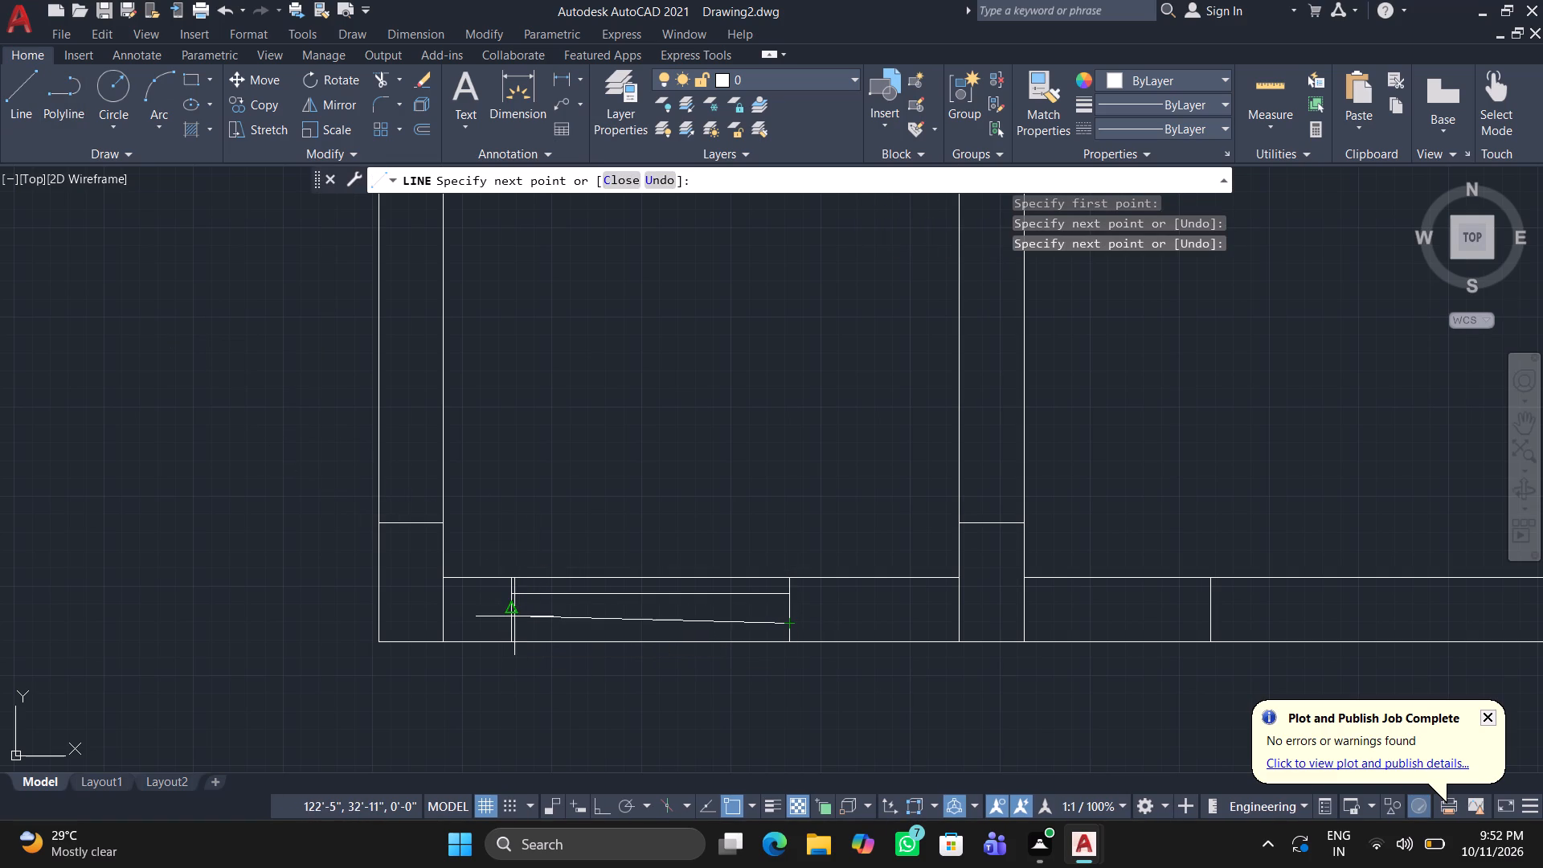
pyautogui.click(514, 620)
pyautogui.press('space')
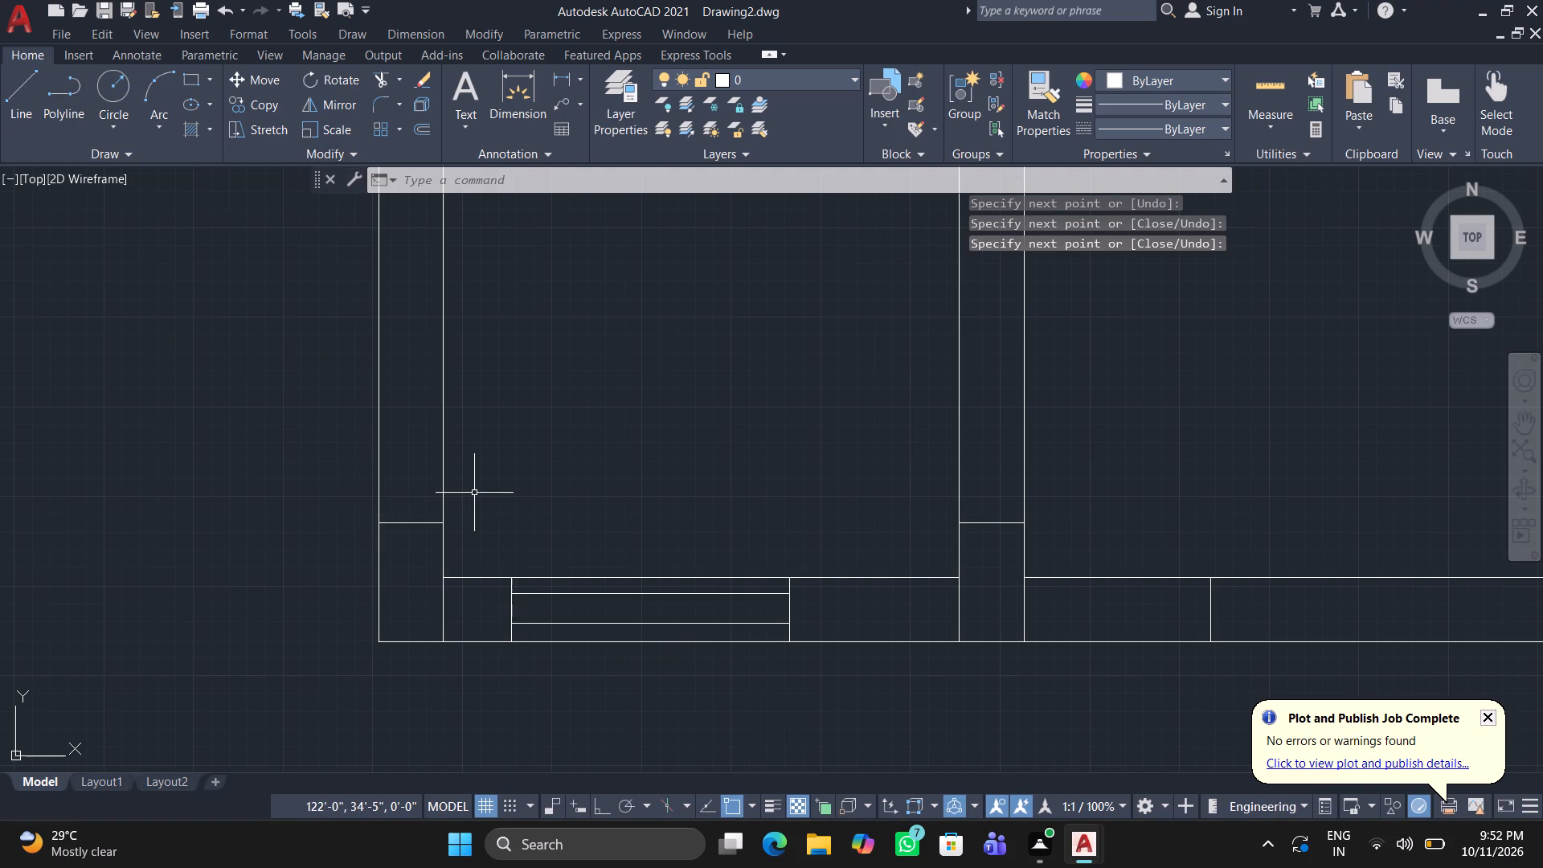
# Offset the inner line of the narrow middle room's bottom wall 10'3" upward into the room.
pyautogui.scroll(-1, 475, 493)
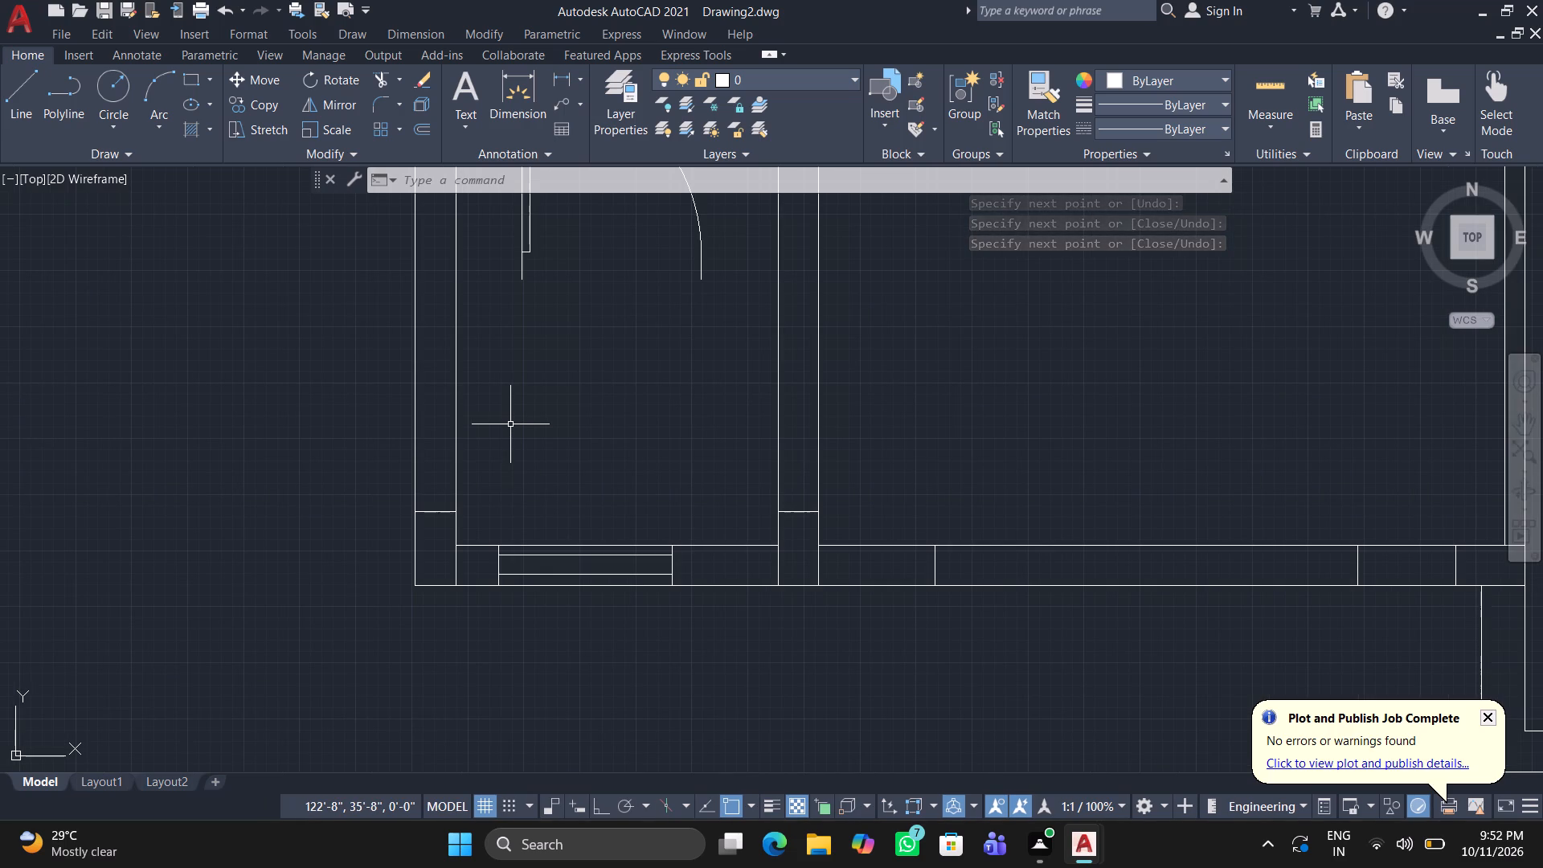
pyautogui.press('o')
pyautogui.press('Return')
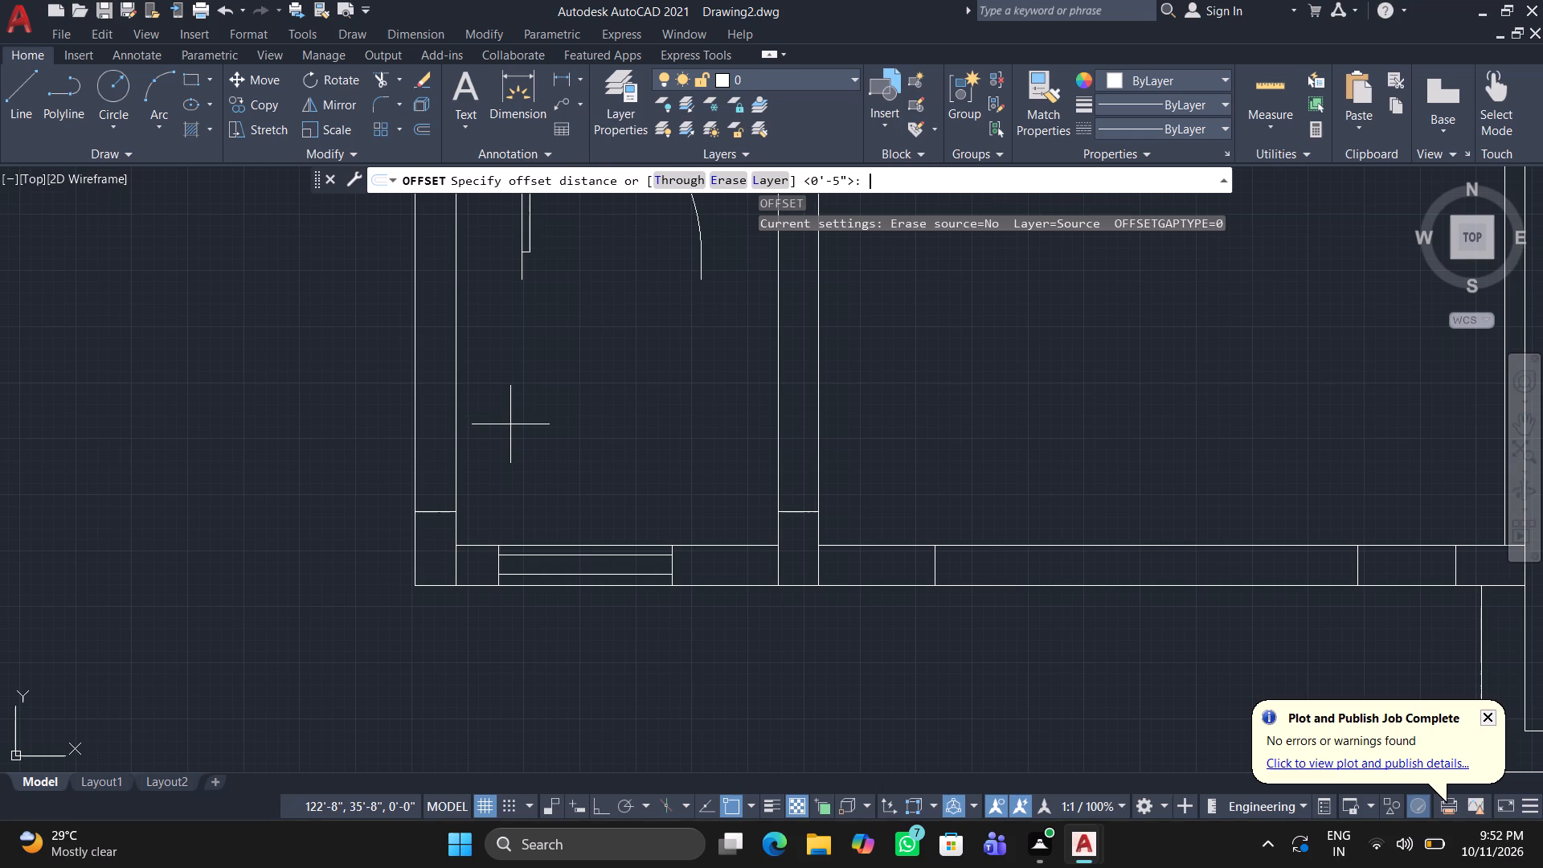
pyautogui.write('10')
pyautogui.write("'3")
pyautogui.hotkey('shift', '"')
pyautogui.press('Return')
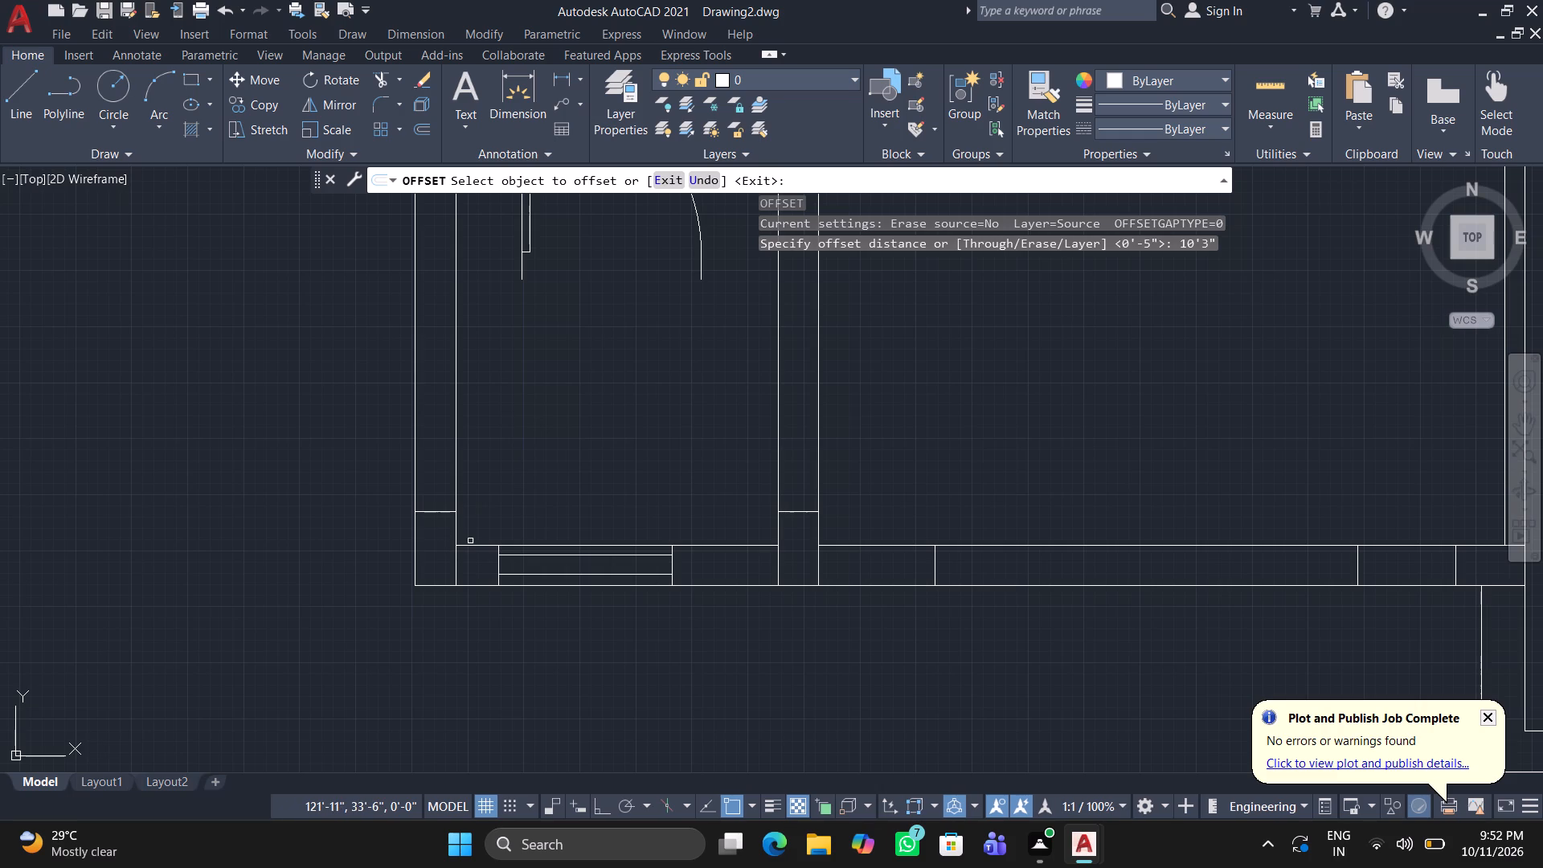
pyautogui.click(474, 547)
pyautogui.scroll(-2, 470, 395)
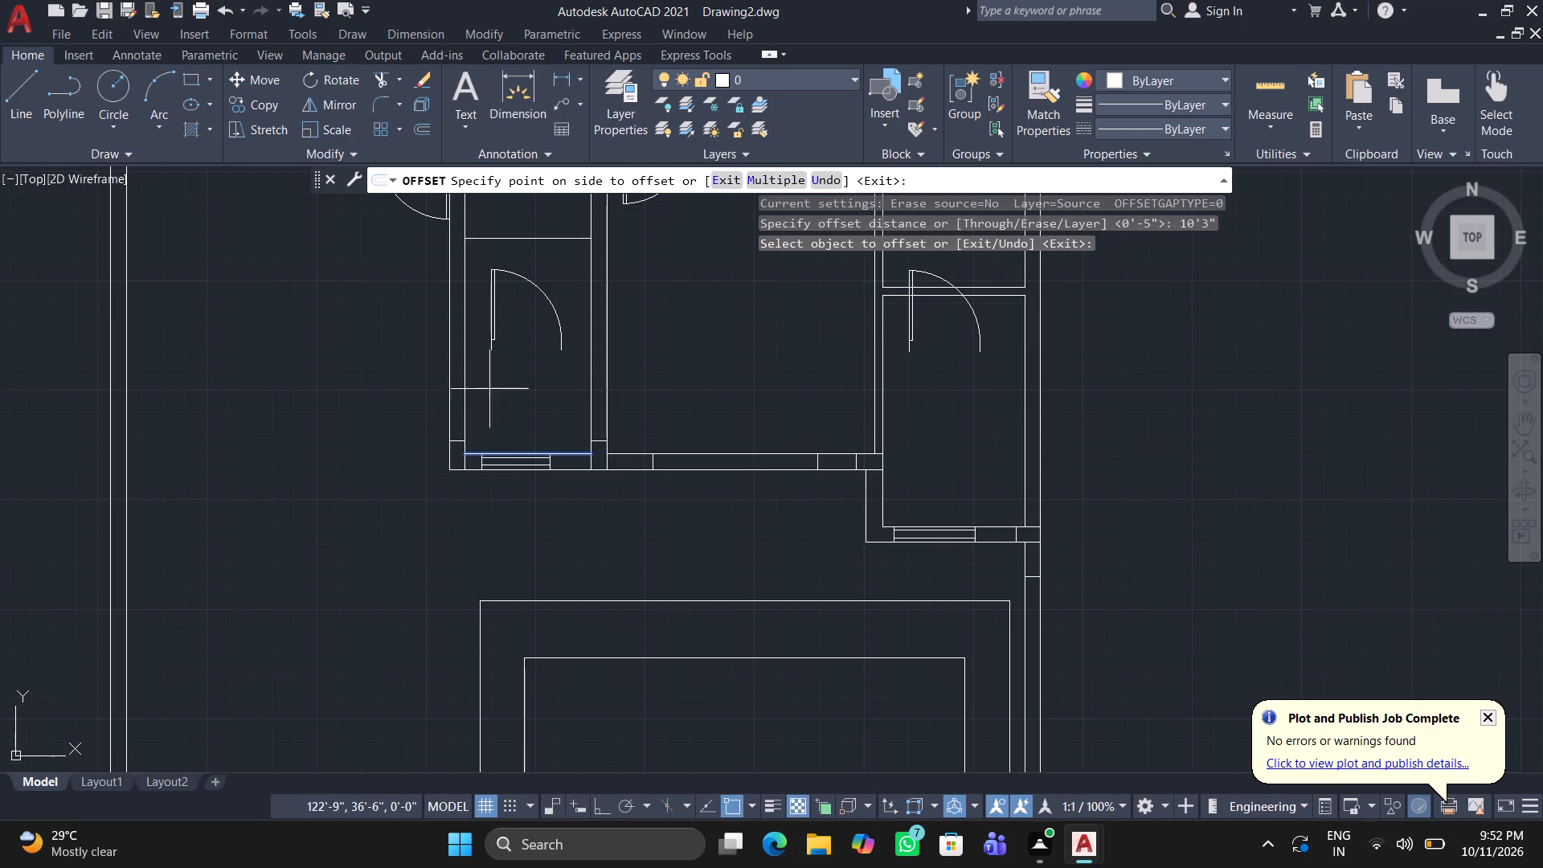
pyautogui.click(505, 379)
pyautogui.press('space')
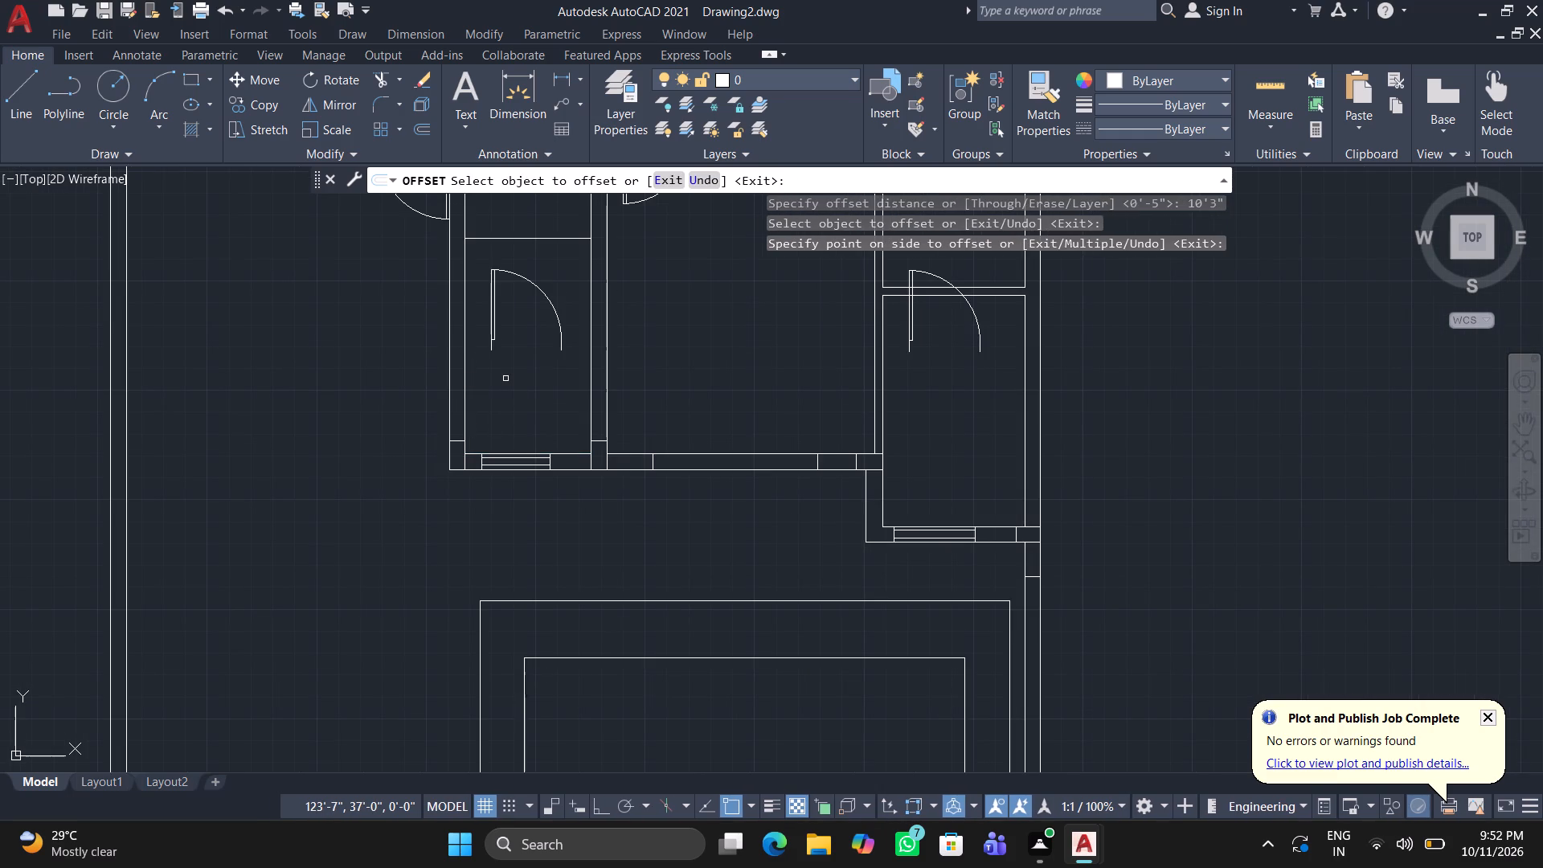
# Offset the new cross line above the loose door 4.5" upward to form the partition wall of the narrow room.
pyautogui.press('space')
pyautogui.write('4.5')
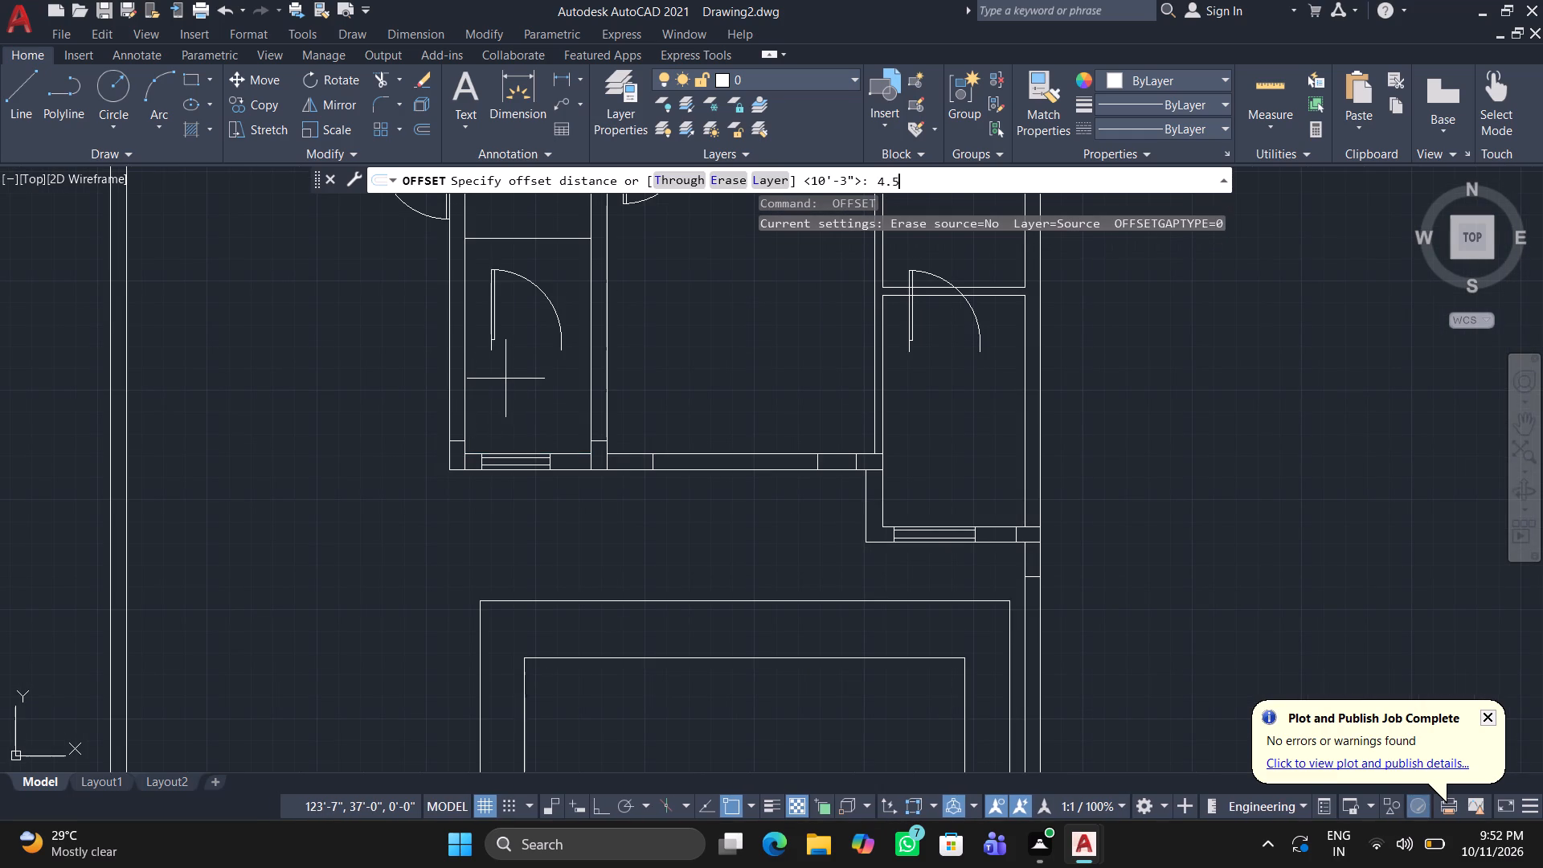
pyautogui.hotkey('shift', '"')
pyautogui.press('Return')
pyautogui.moveTo(493, 328); pyautogui.dragTo(493, 375, button='middle')
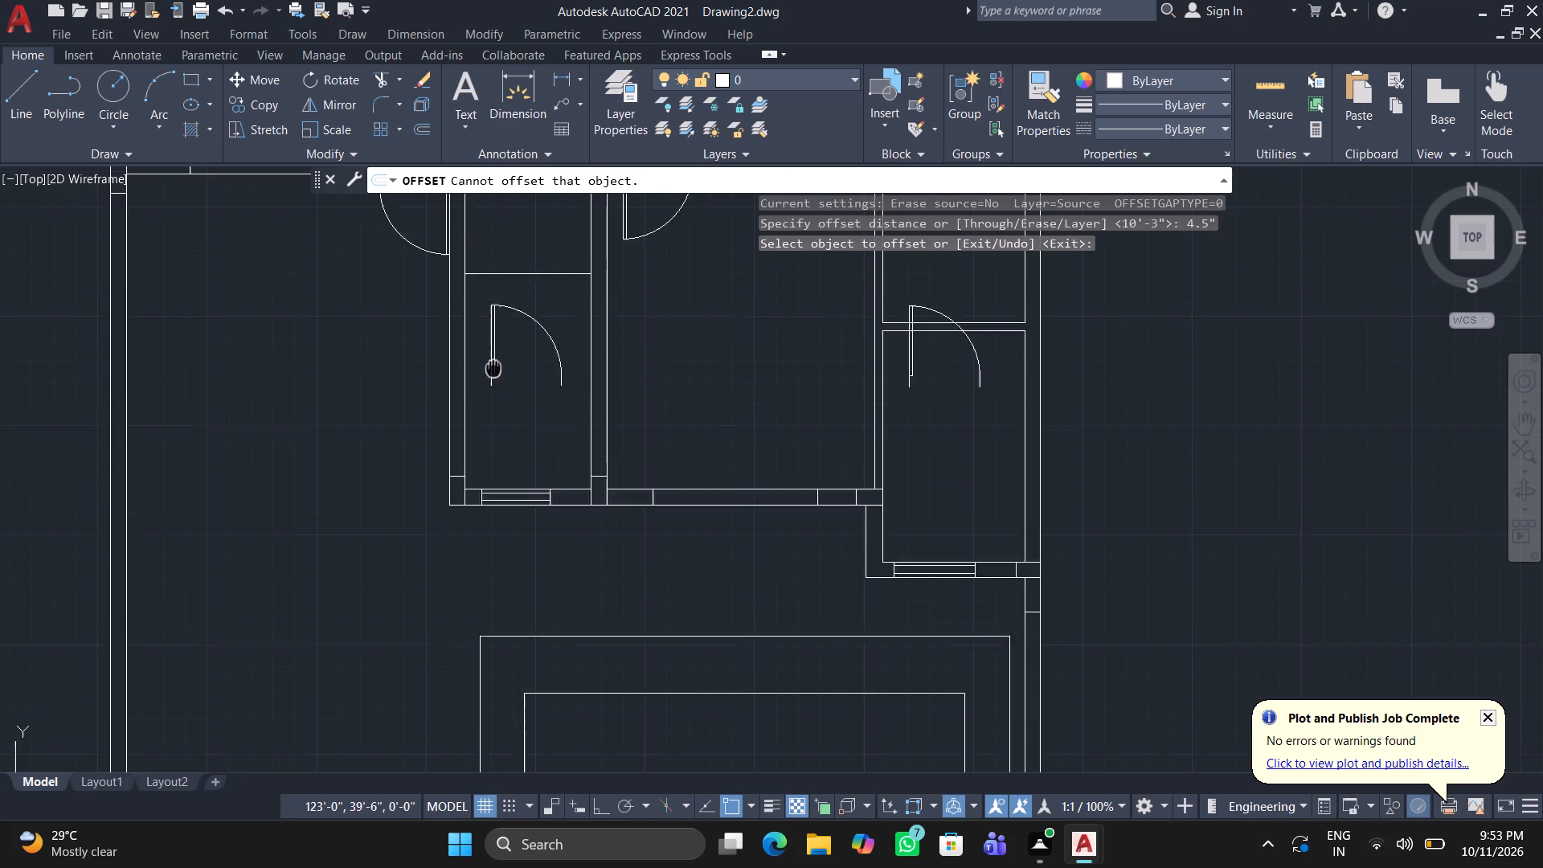
pyautogui.moveTo(493, 375); pyautogui.dragTo(494, 468, button='middle')
pyautogui.click(548, 377)
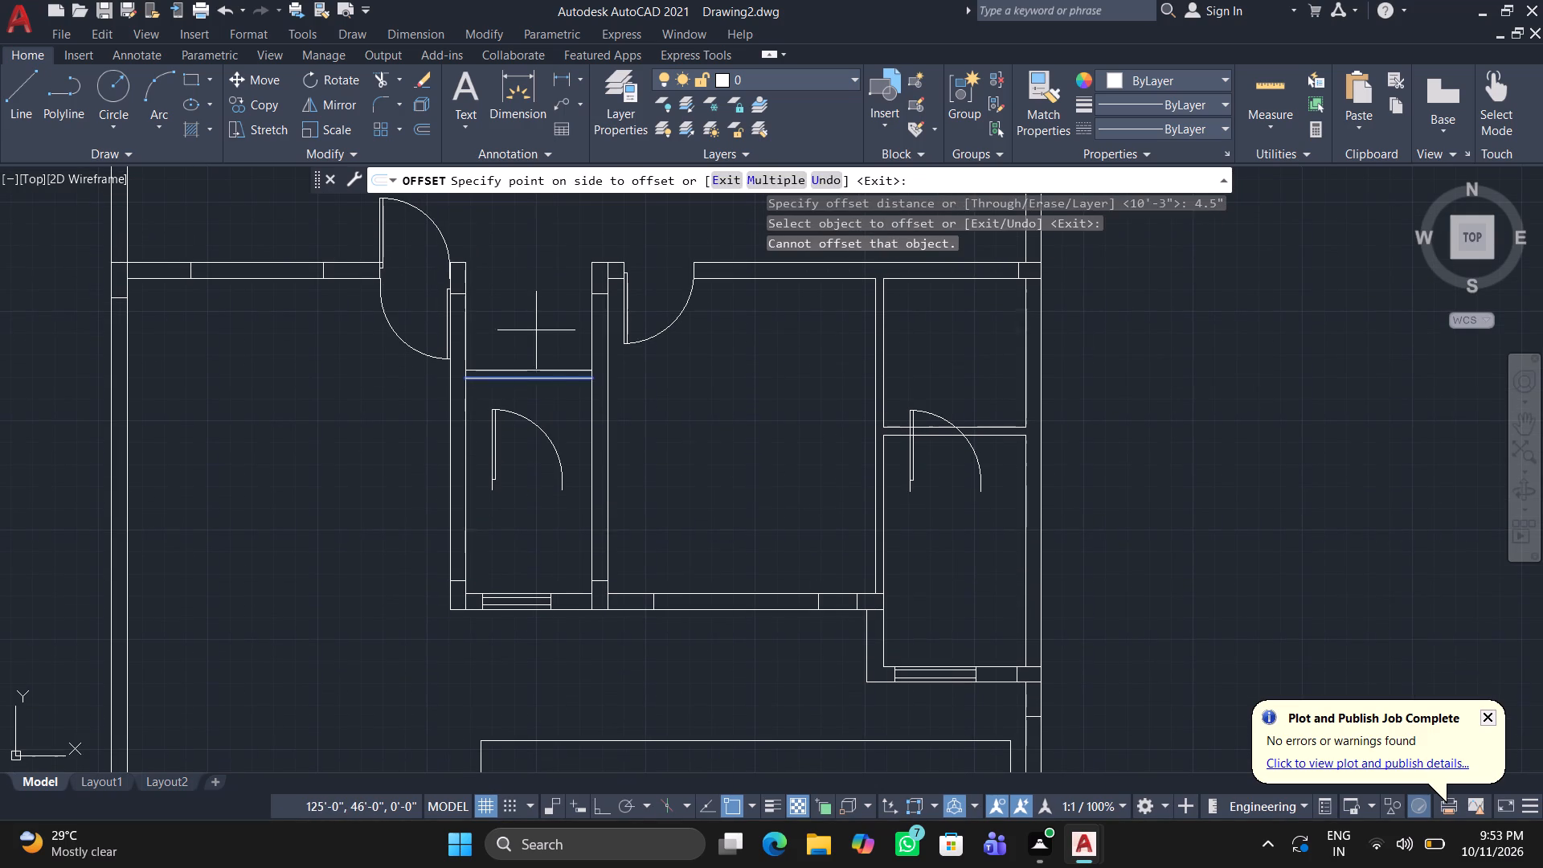
pyautogui.click(536, 330)
pyautogui.press('space')
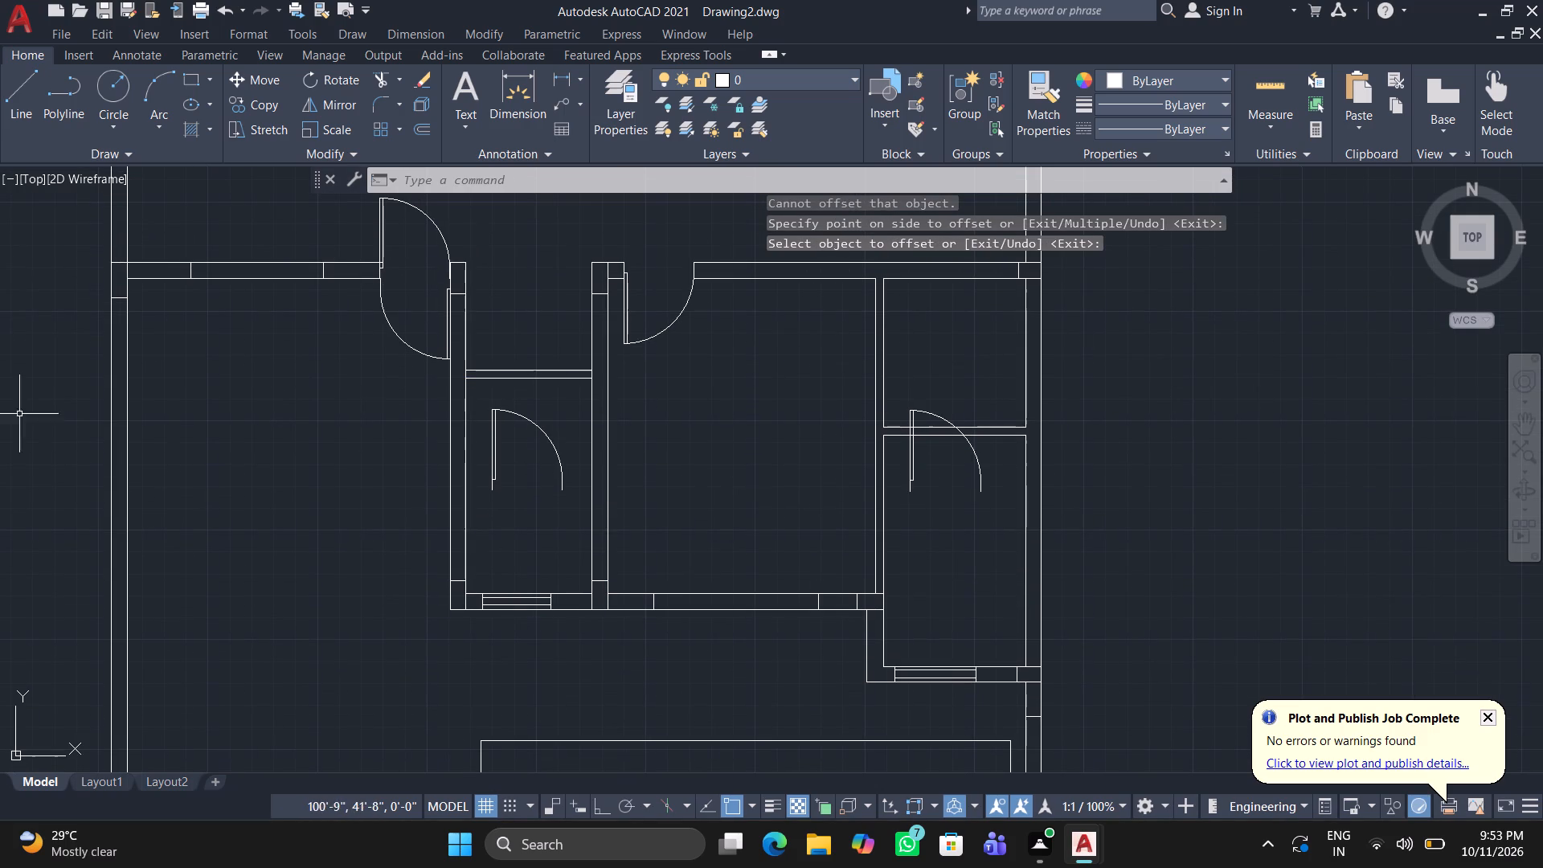
# Draw a horizontal line across the narrow middle room between its side walls, just below the loose door.
pyautogui.moveTo(12, 75); pyautogui.dragTo(31, 104)
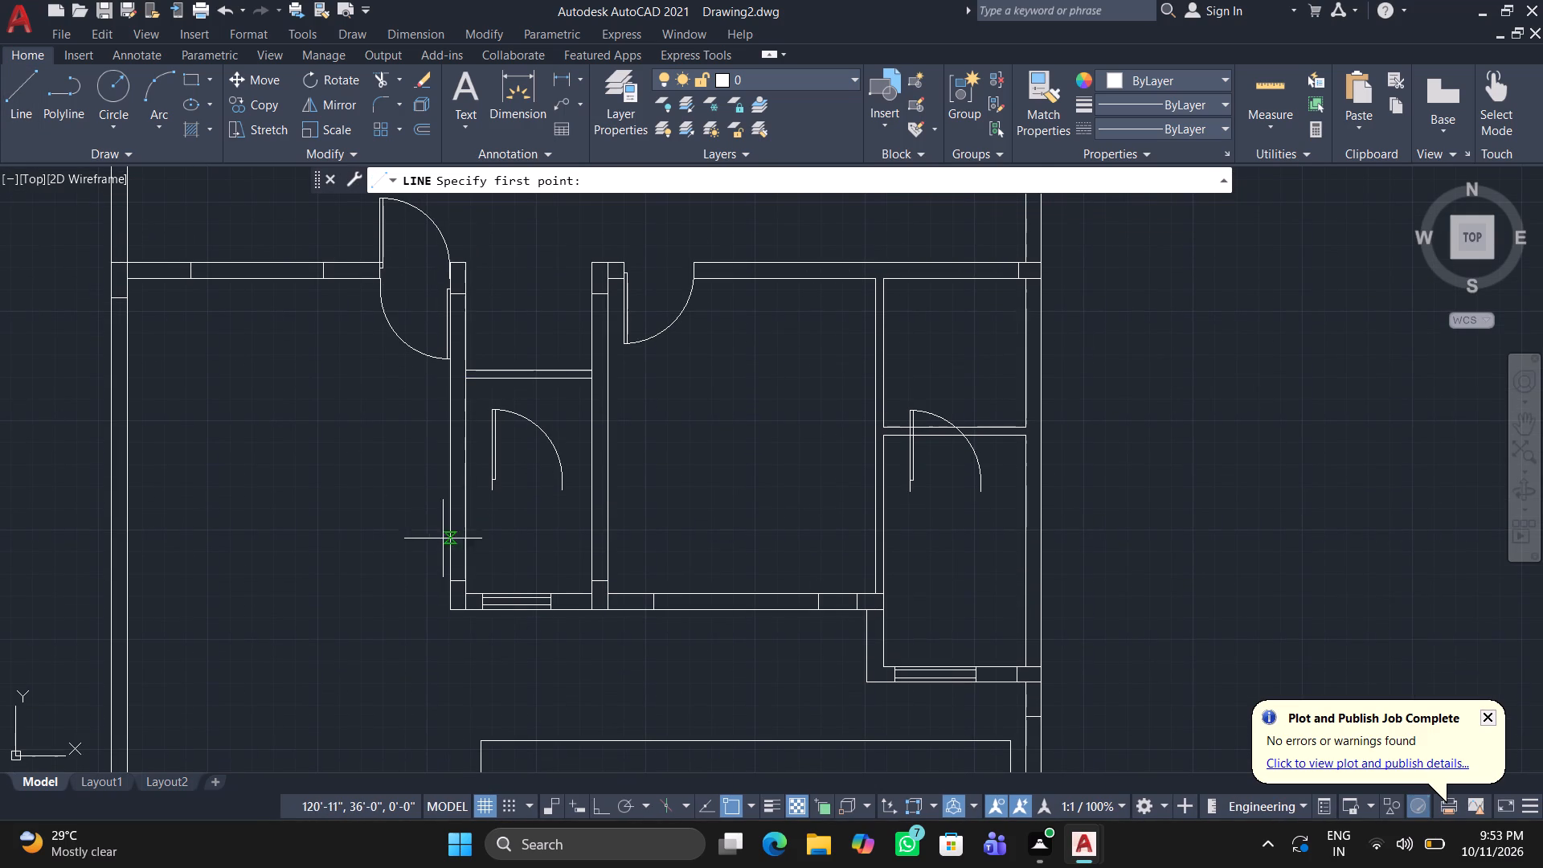
pyautogui.click(468, 521)
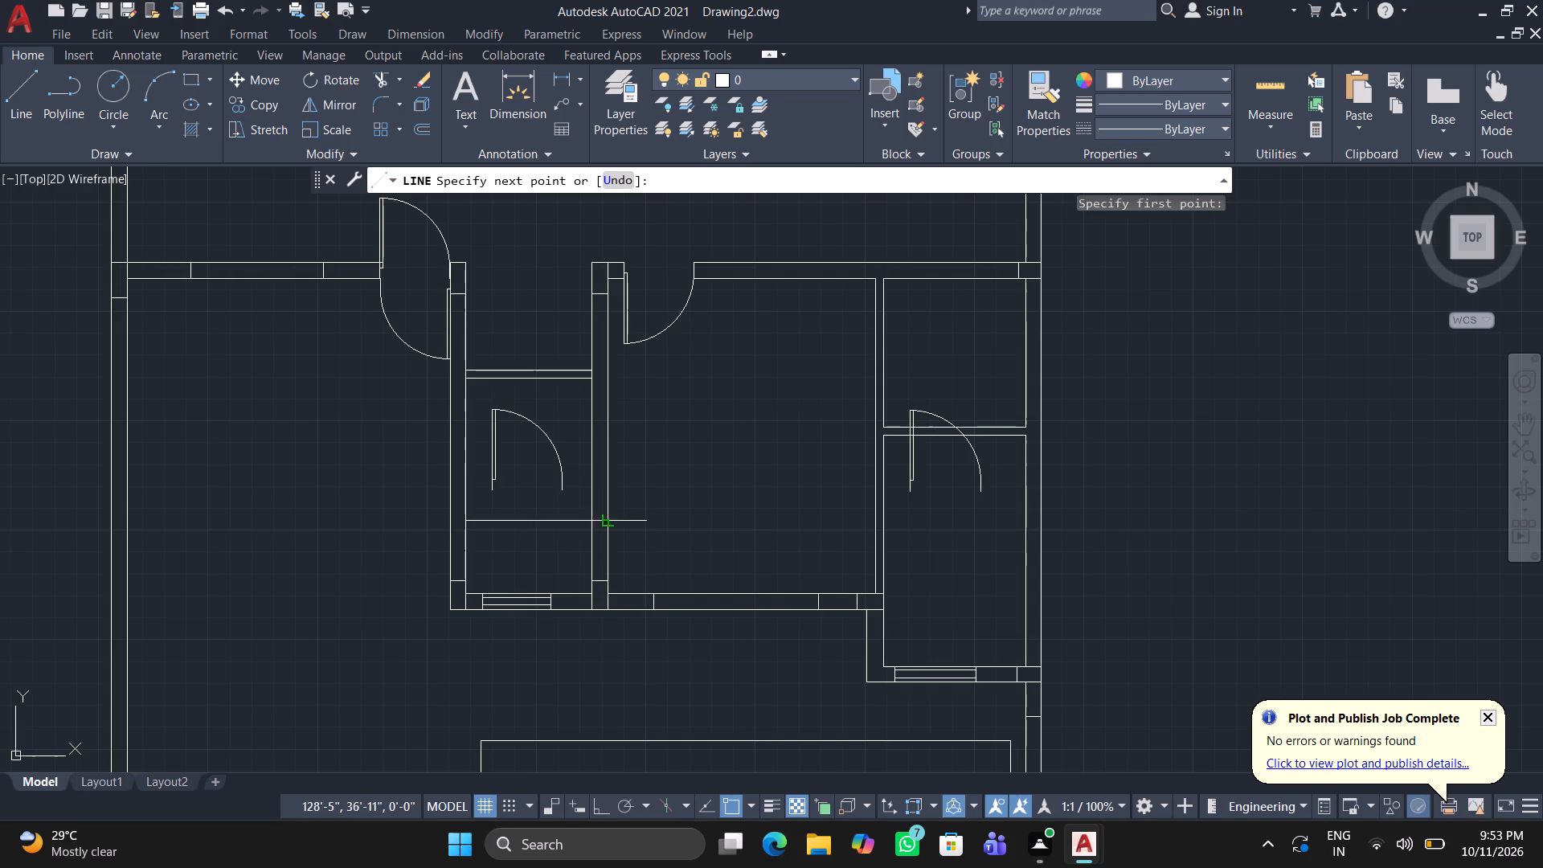
pyautogui.click(588, 524)
pyautogui.press('space')
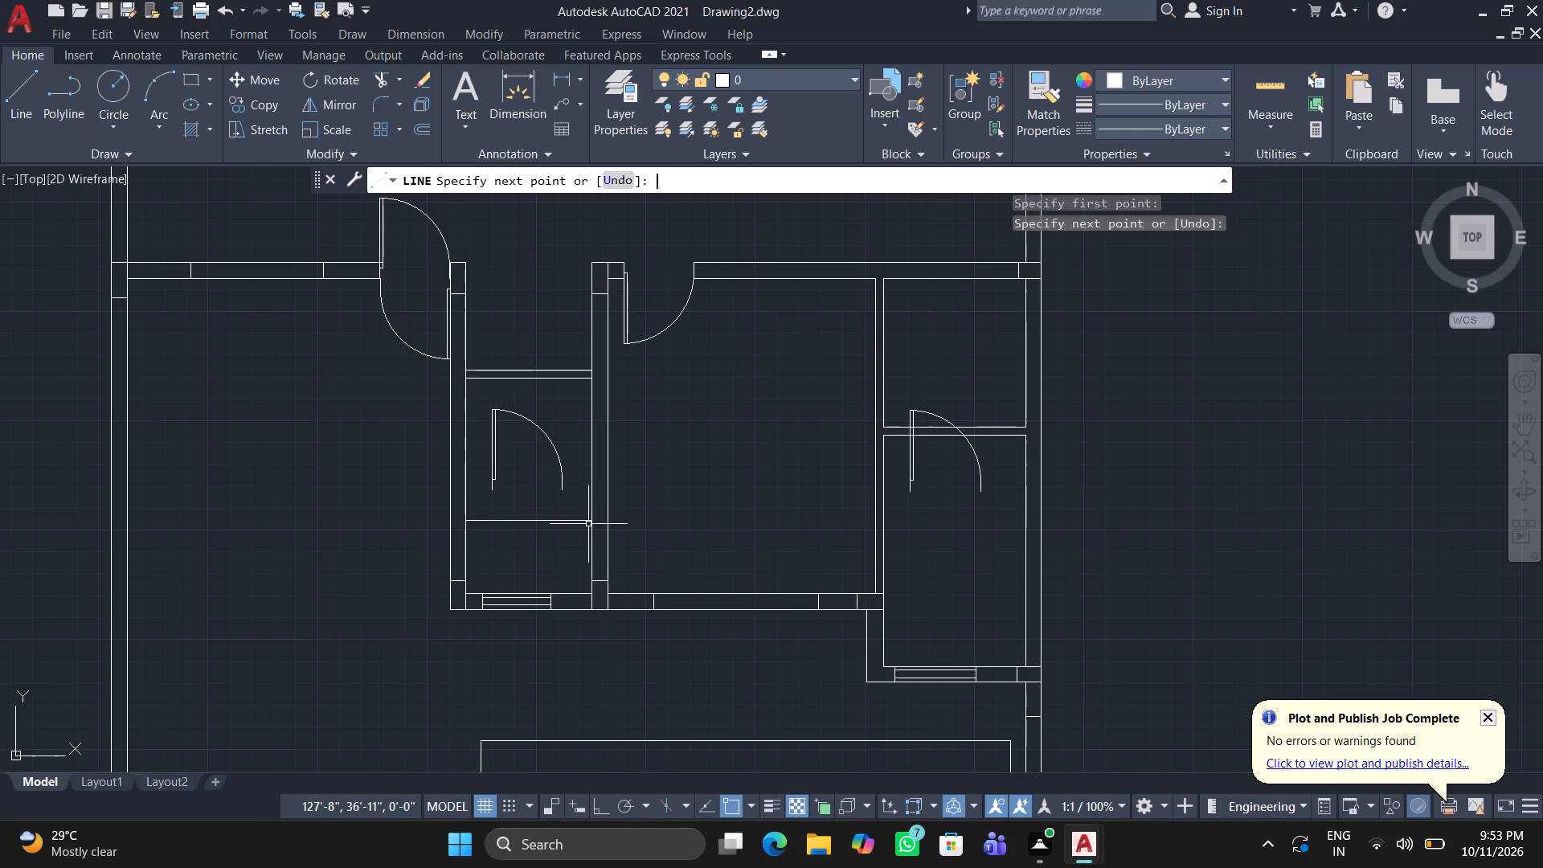
# Flip the loose door in the narrow middle room vertically so it swings downward.
pyautogui.click(492, 469)
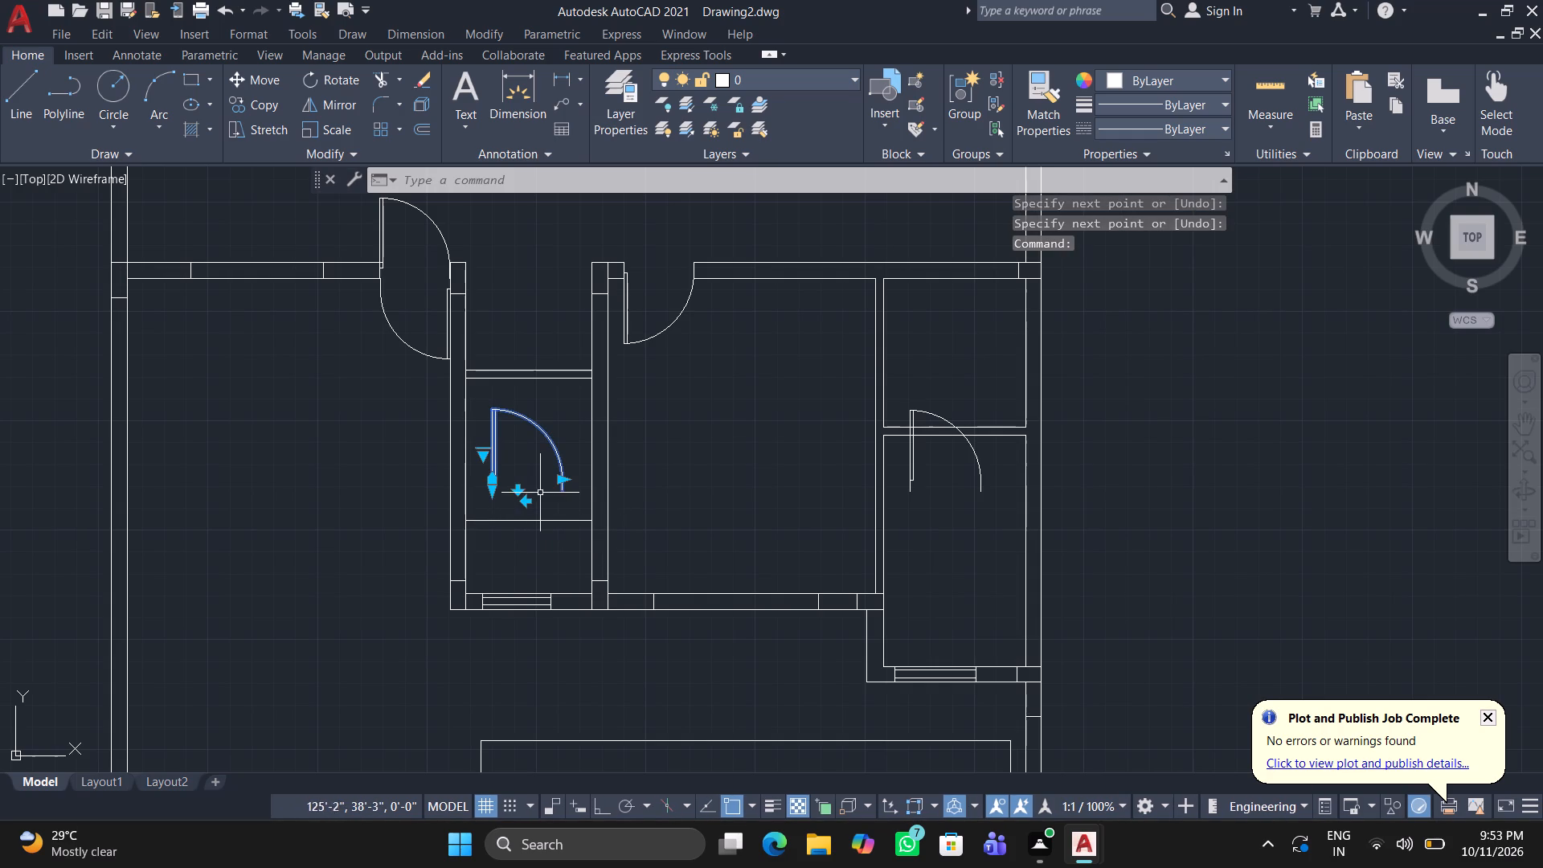
pyautogui.click(516, 489)
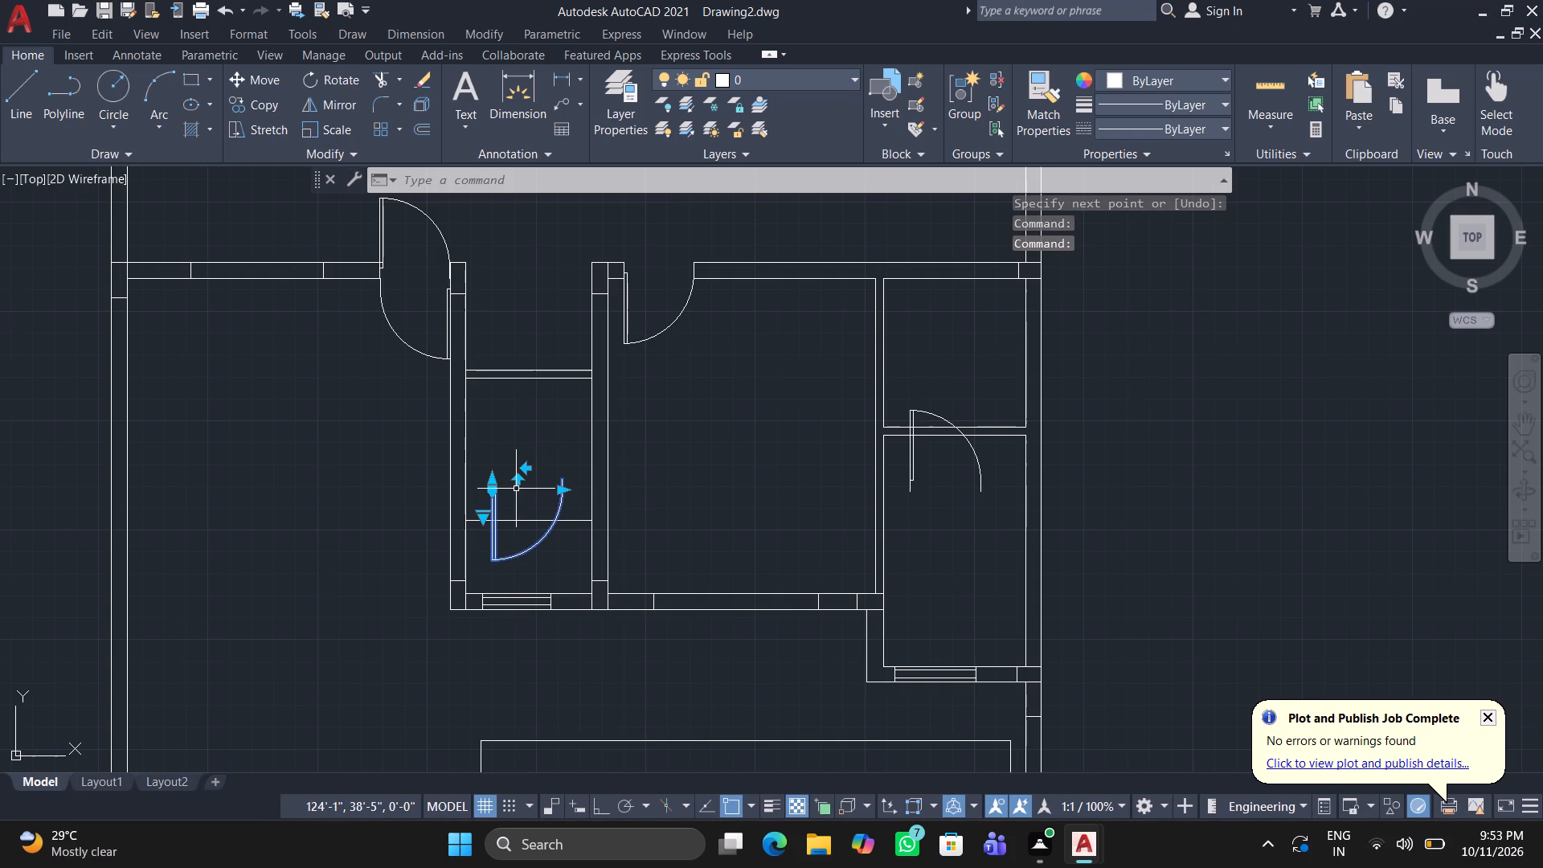
# Move the flipped door in the narrow middle room up to the partition's upper line, near the room's left wall.
pyautogui.click(231, 73)
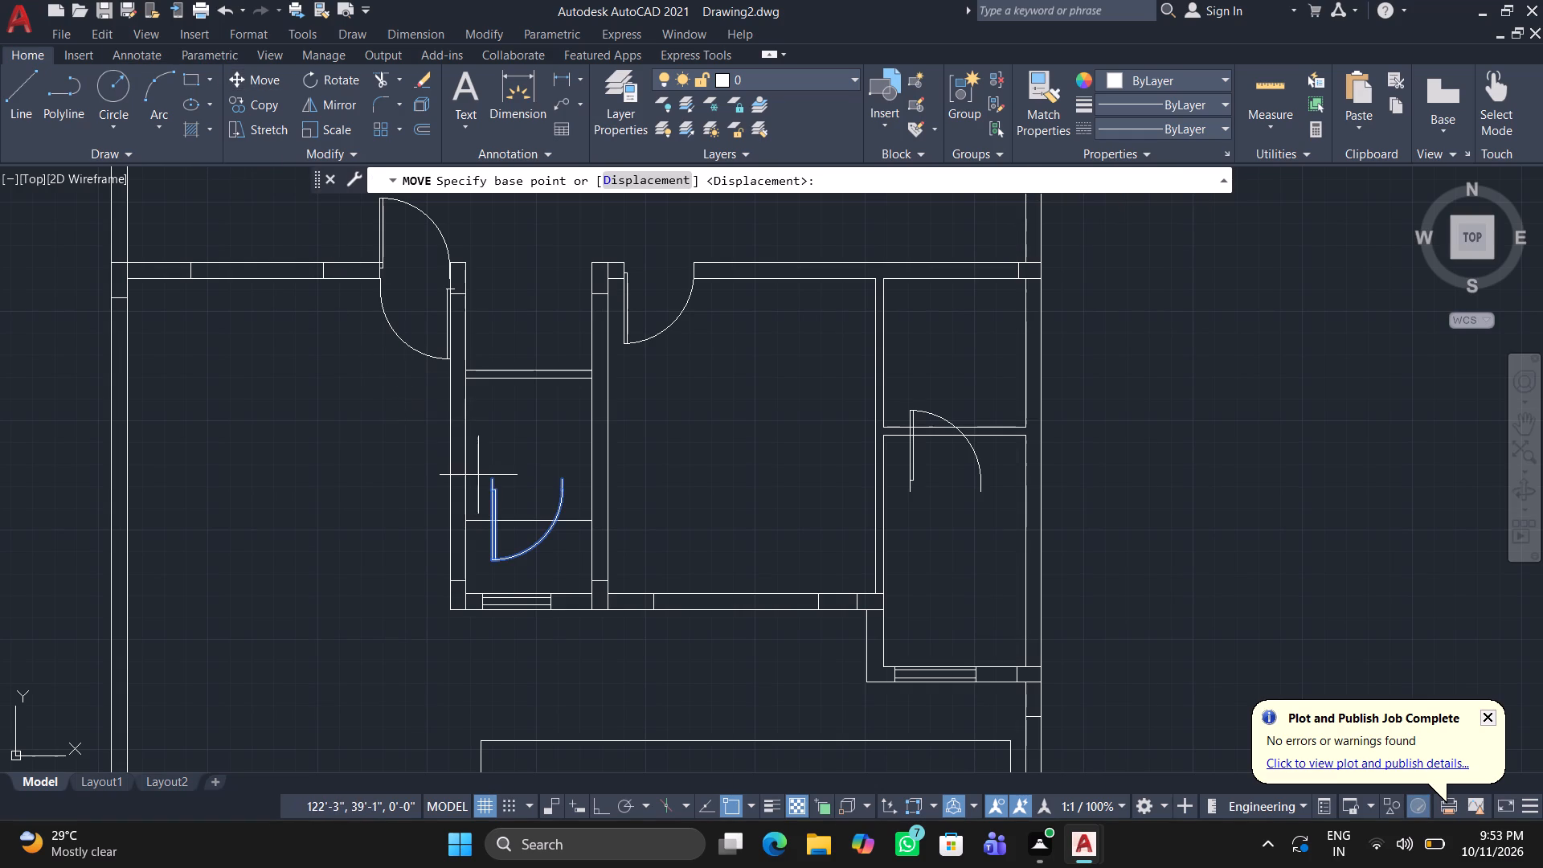
pyautogui.scroll(2, 478, 475)
pyautogui.click(510, 484)
pyautogui.scroll(-1, 440, 288)
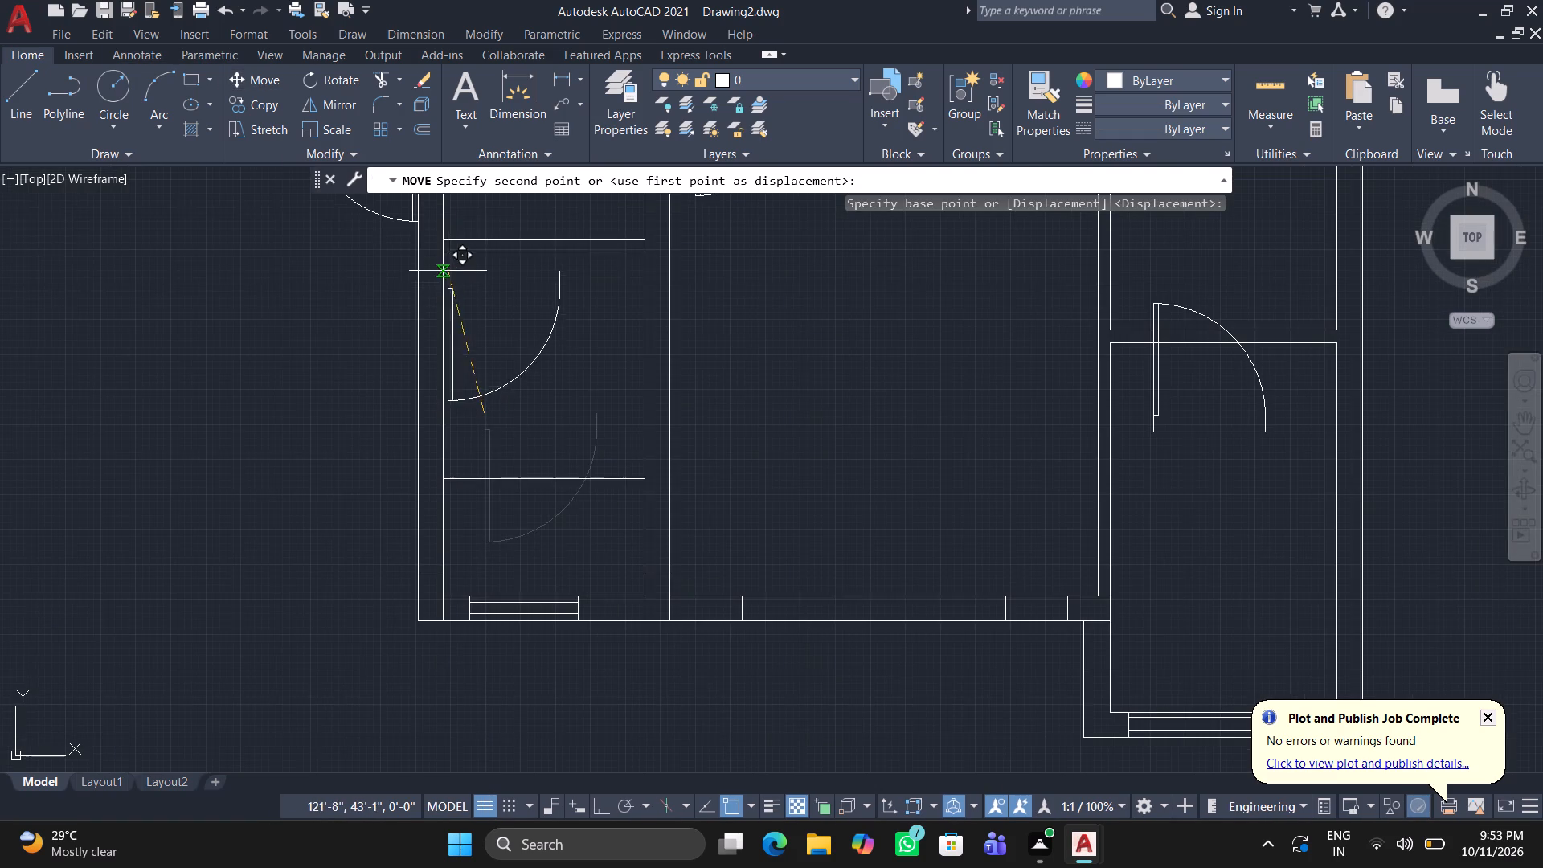
pyautogui.scroll(2, 469, 244)
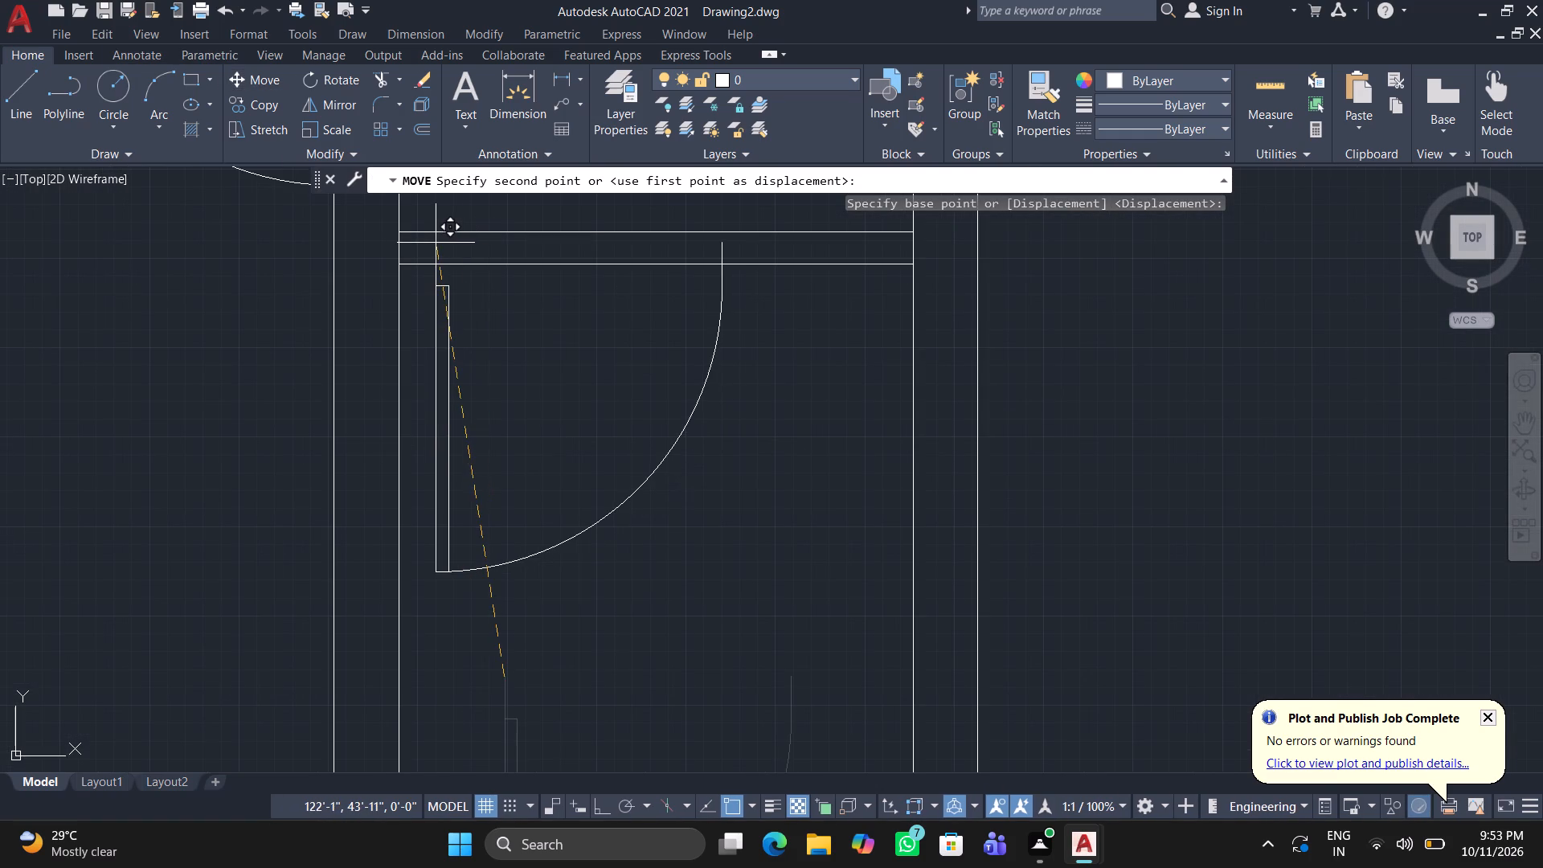
pyautogui.scroll(1, 436, 243)
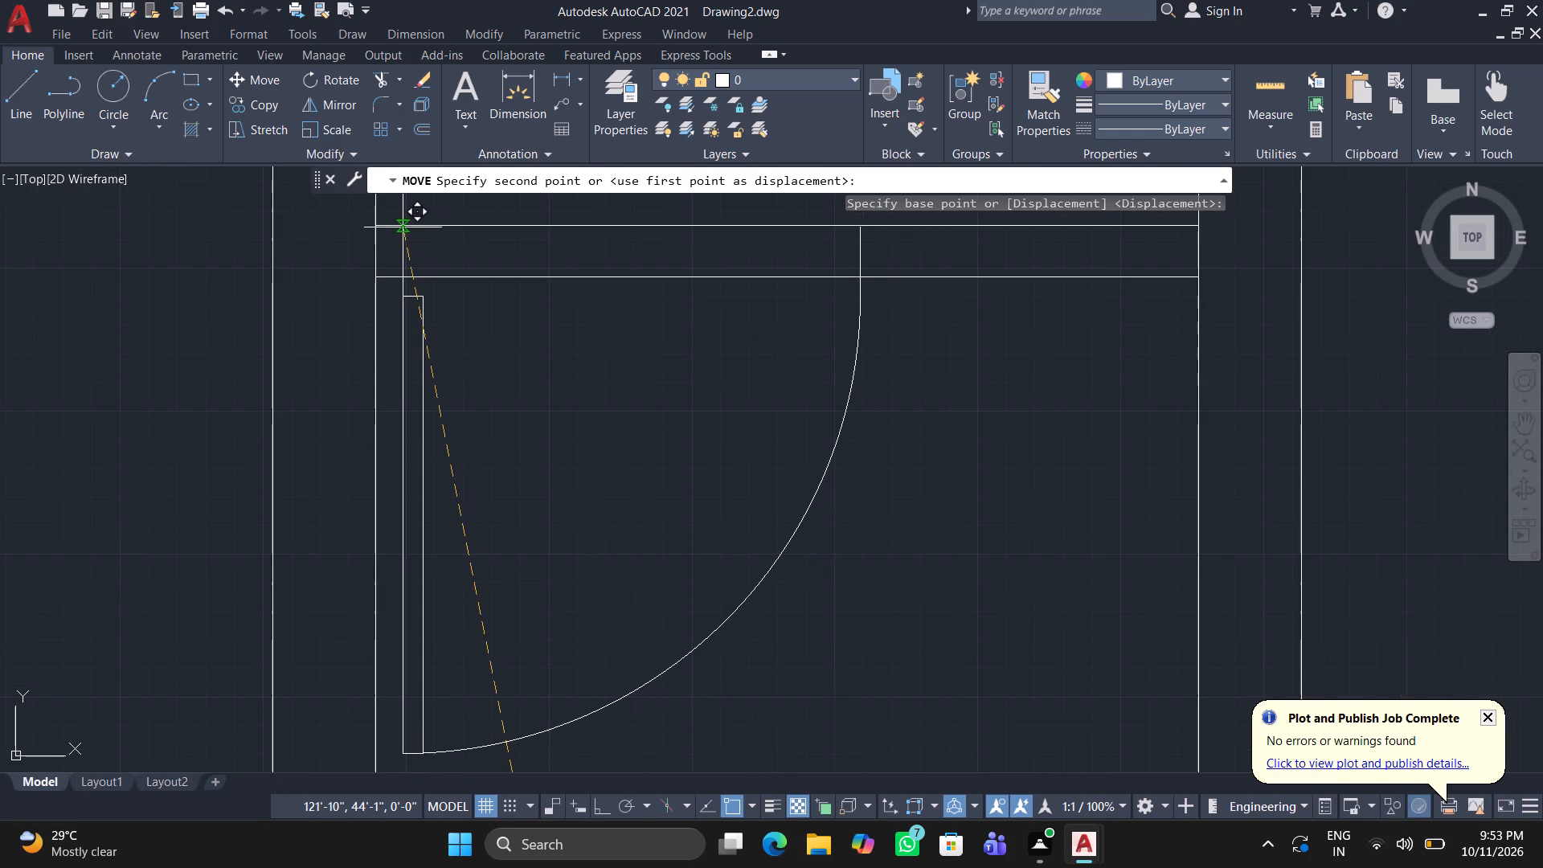
pyautogui.click(403, 227)
pyautogui.press('space')
pyautogui.press('space')
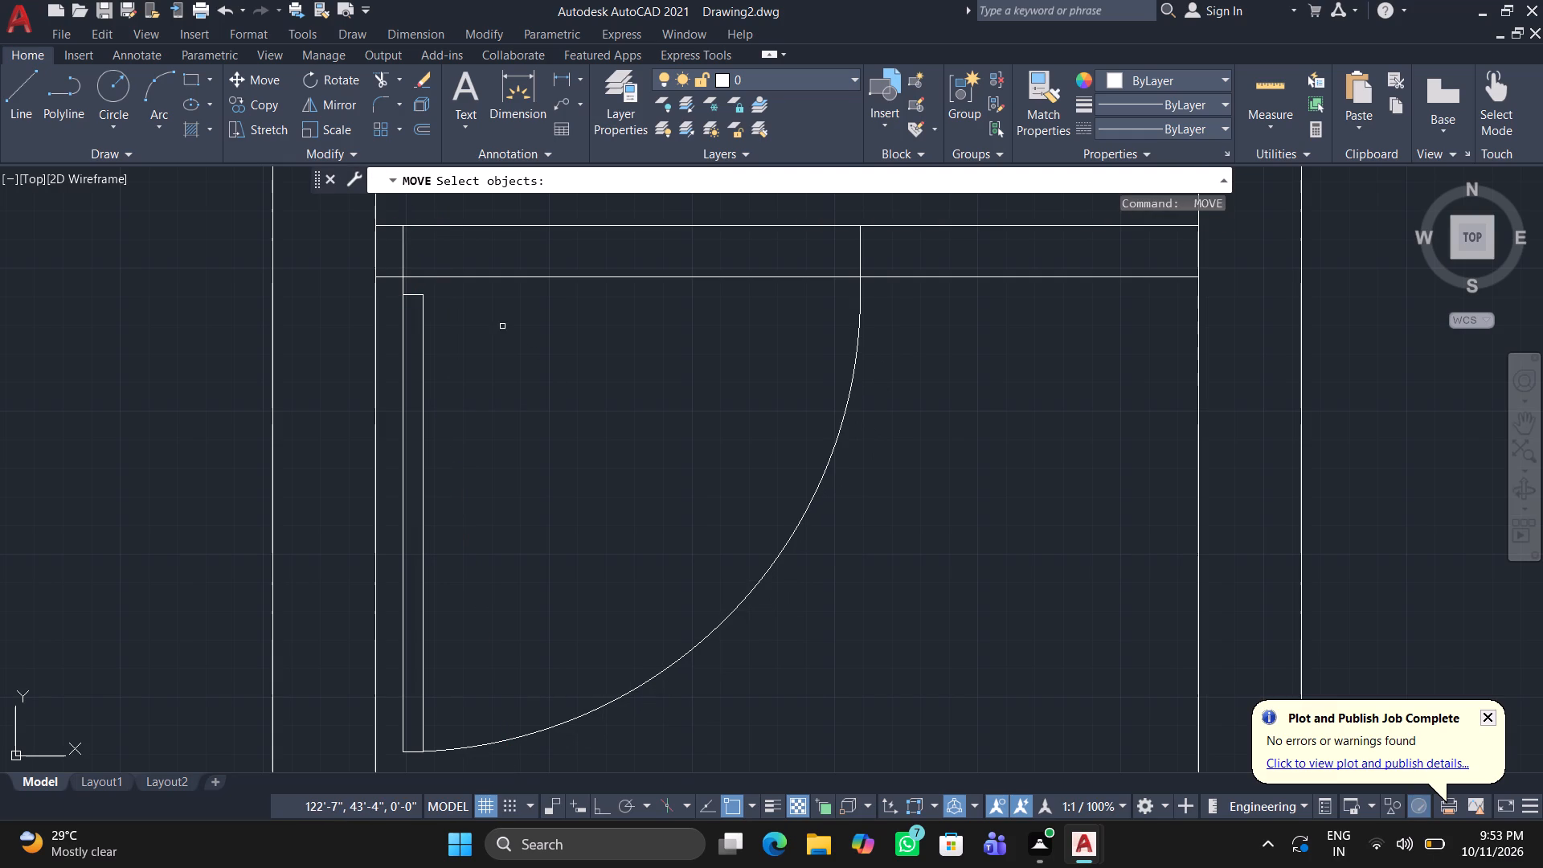
# Trim both partition lines across the door opening in the narrow middle room.
pyautogui.click(379, 72)
pyautogui.moveTo(513, 222); pyautogui.dragTo(516, 298)
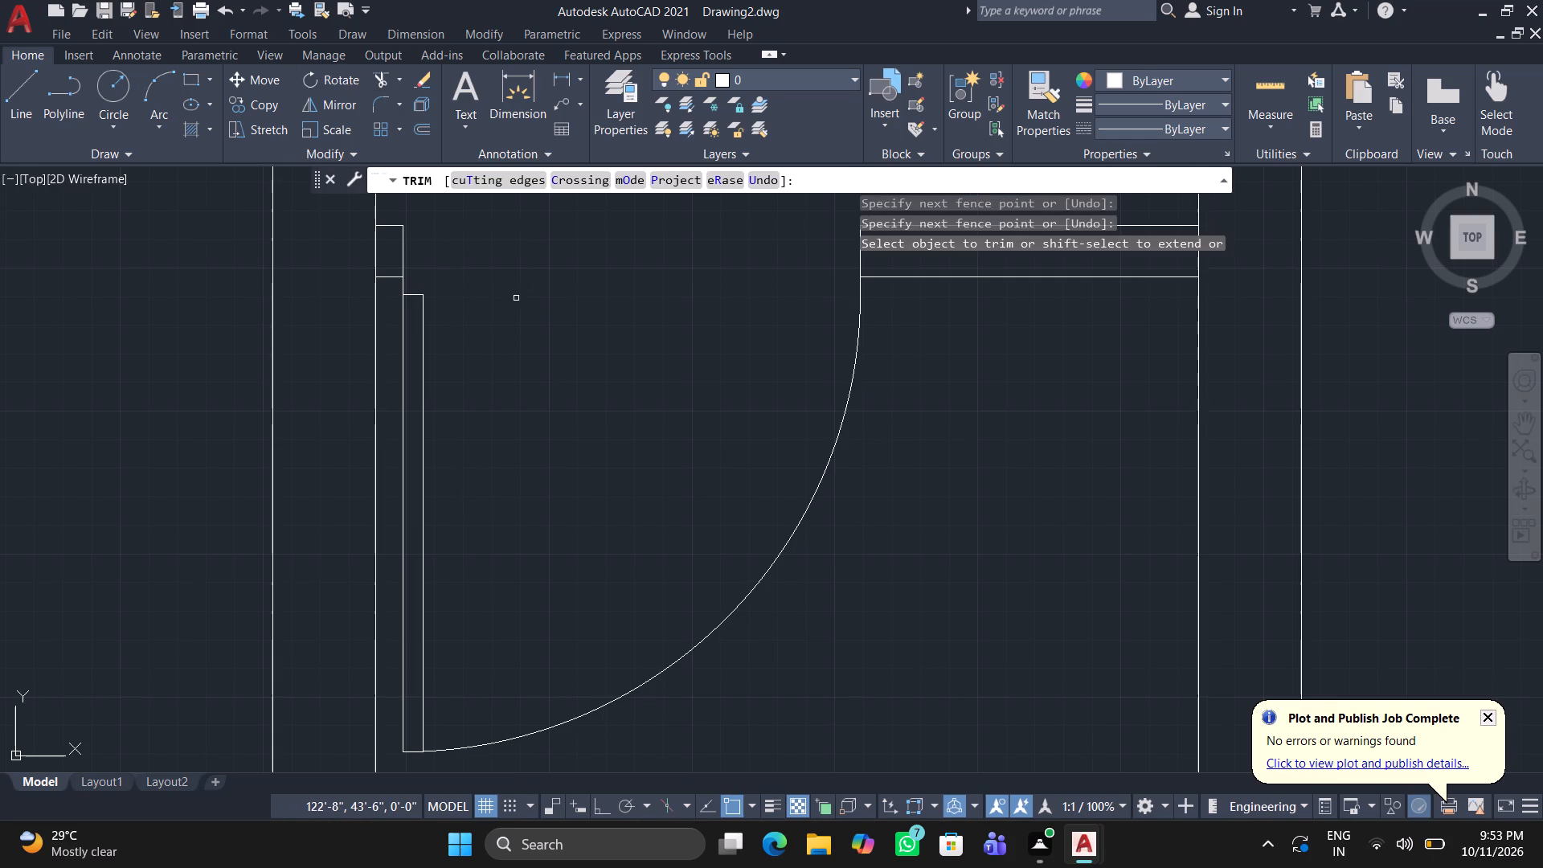
pyautogui.scroll(-1, 658, 326)
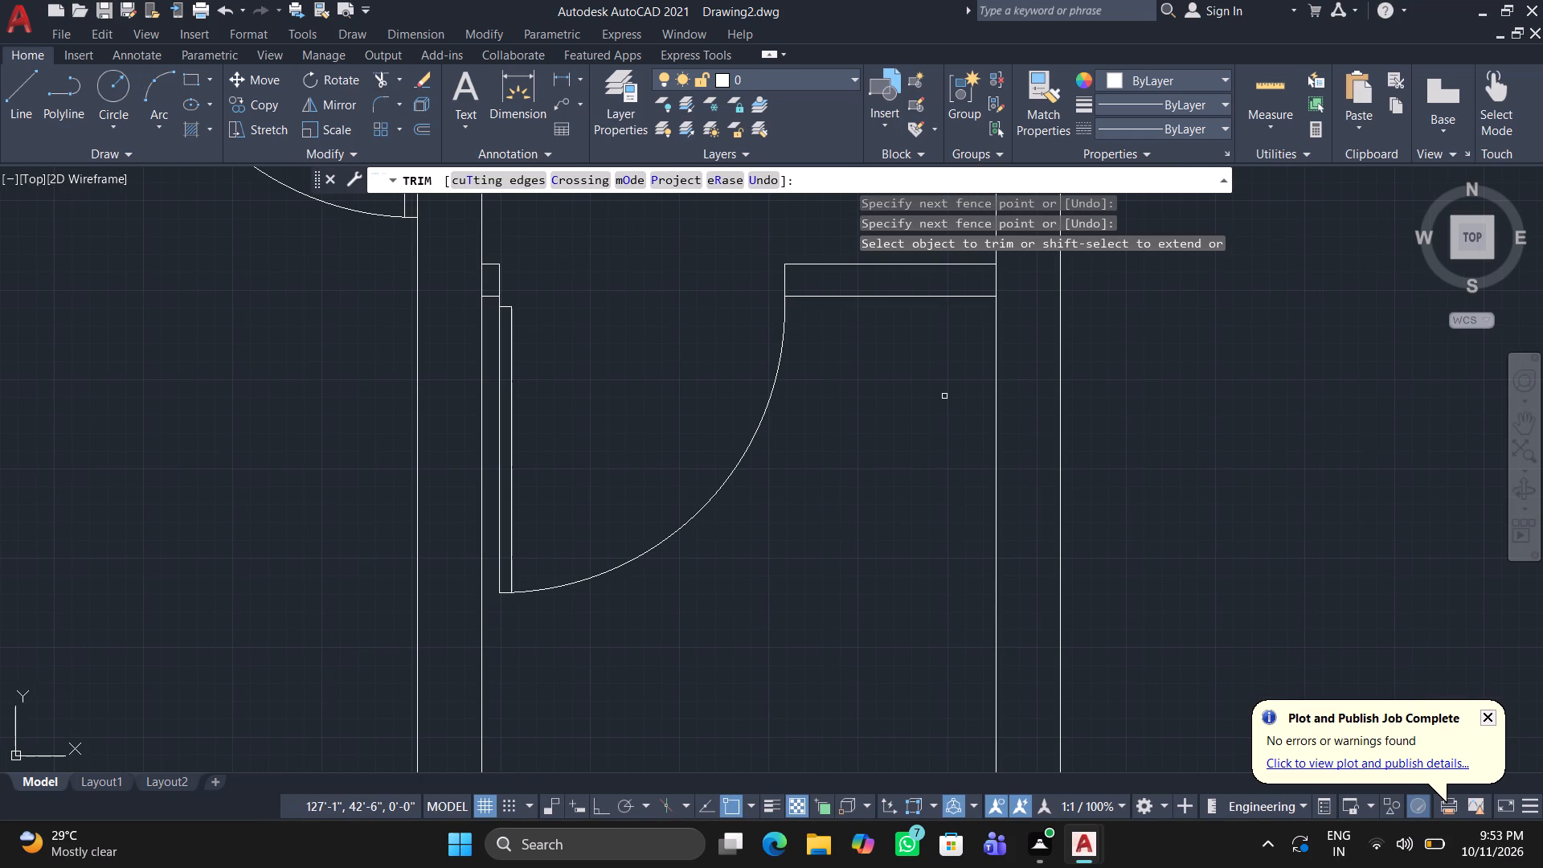
pyautogui.moveTo(894, 424); pyautogui.dragTo(713, 662, button='middle')
pyautogui.scroll(2, 824, 506)
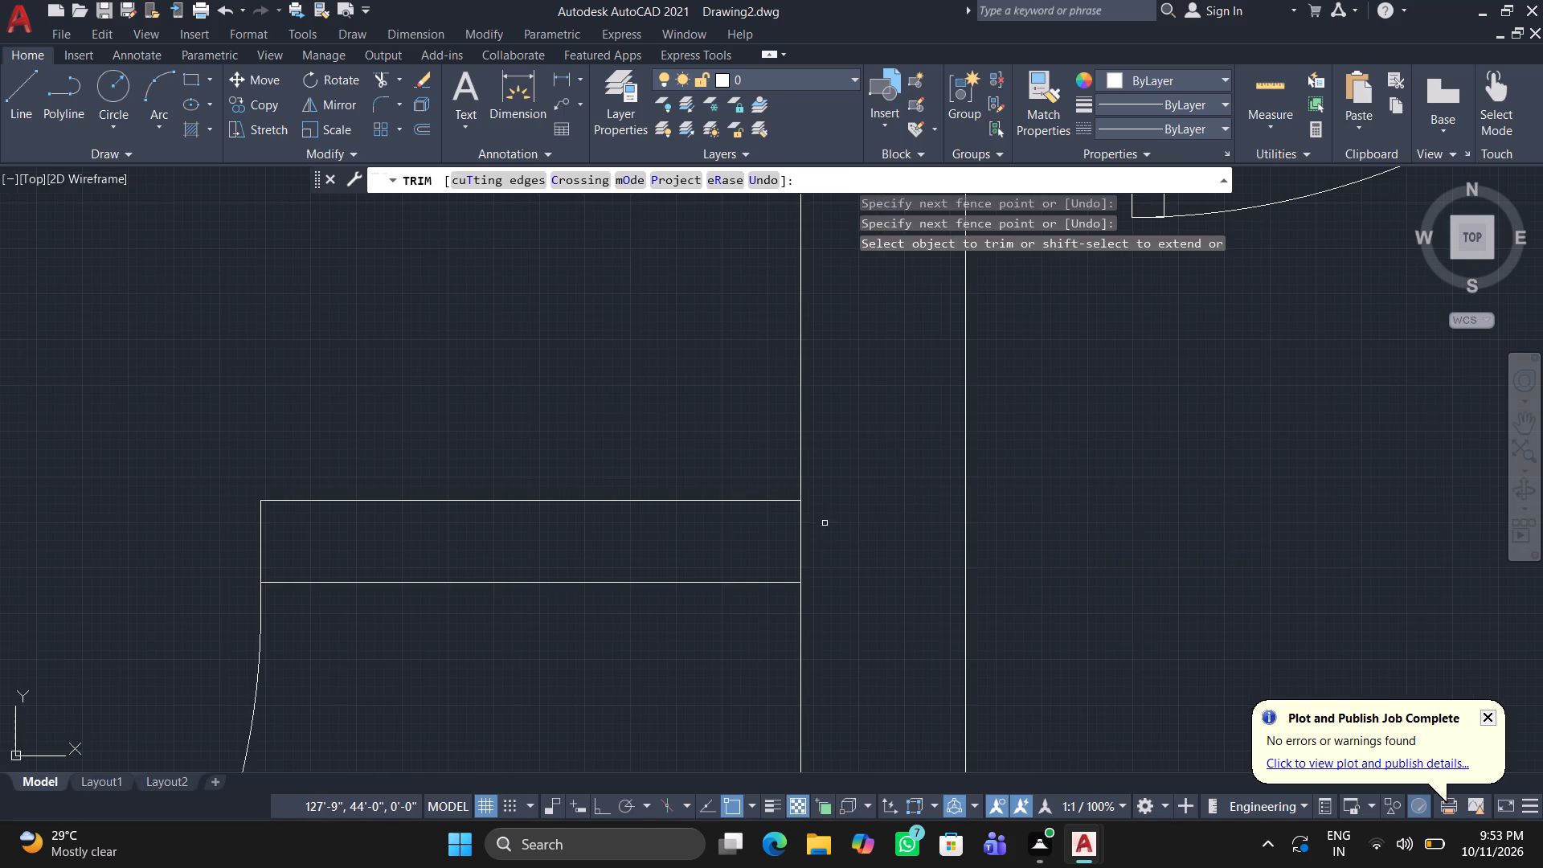
pyautogui.moveTo(826, 529); pyautogui.dragTo(817, 529)
pyautogui.click(705, 542)
pyautogui.press('space')
# Flip the loose door in the narrow right-hand room vertically so it swings downward.
pyautogui.scroll(-4, 590, 628)
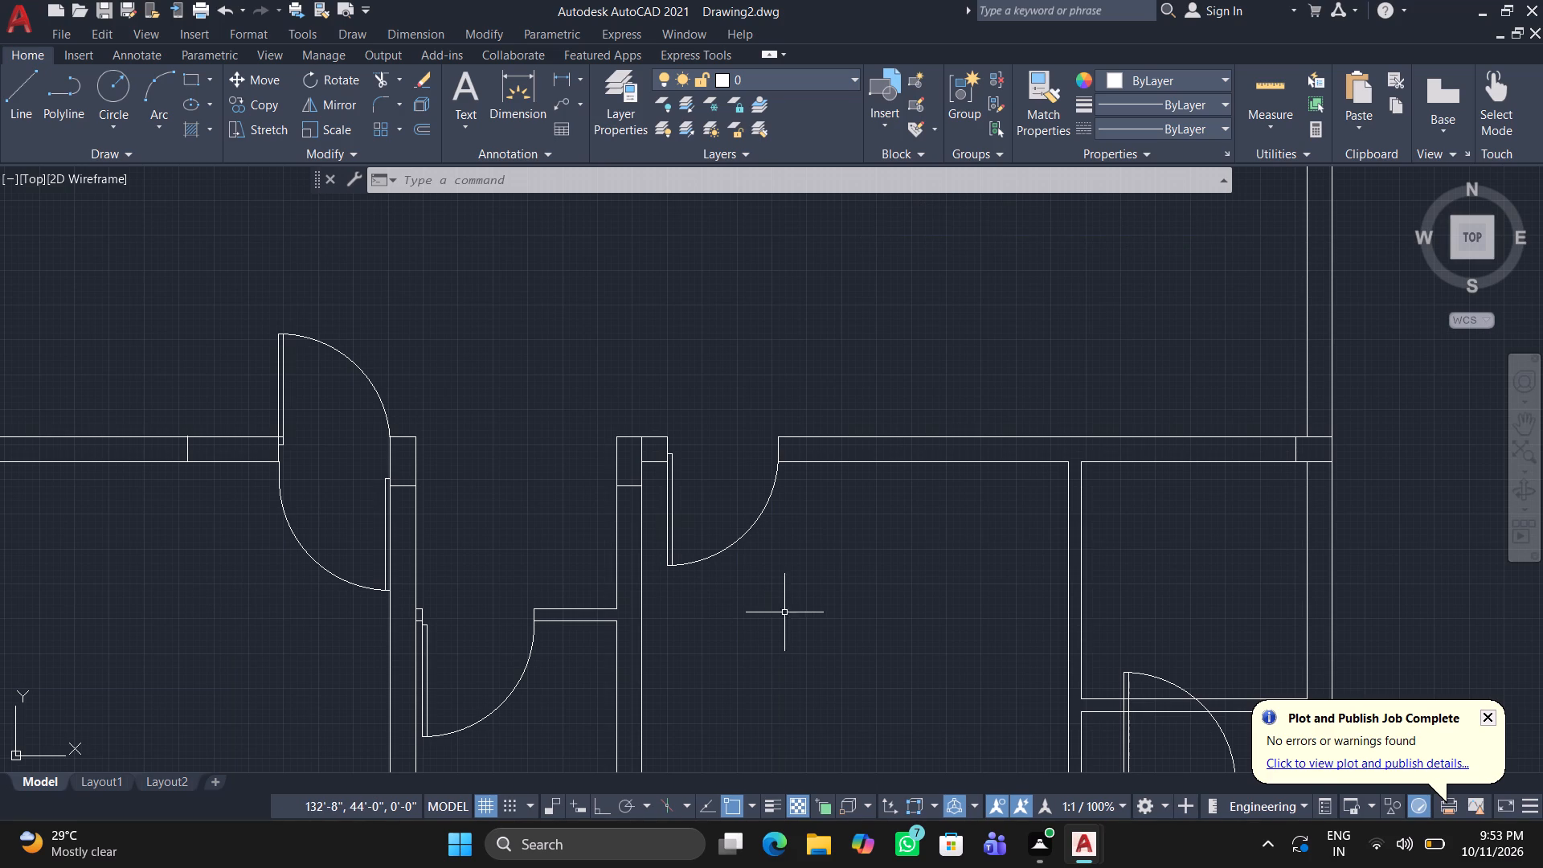
pyautogui.moveTo(792, 616); pyautogui.dragTo(170, 437, button='middle')
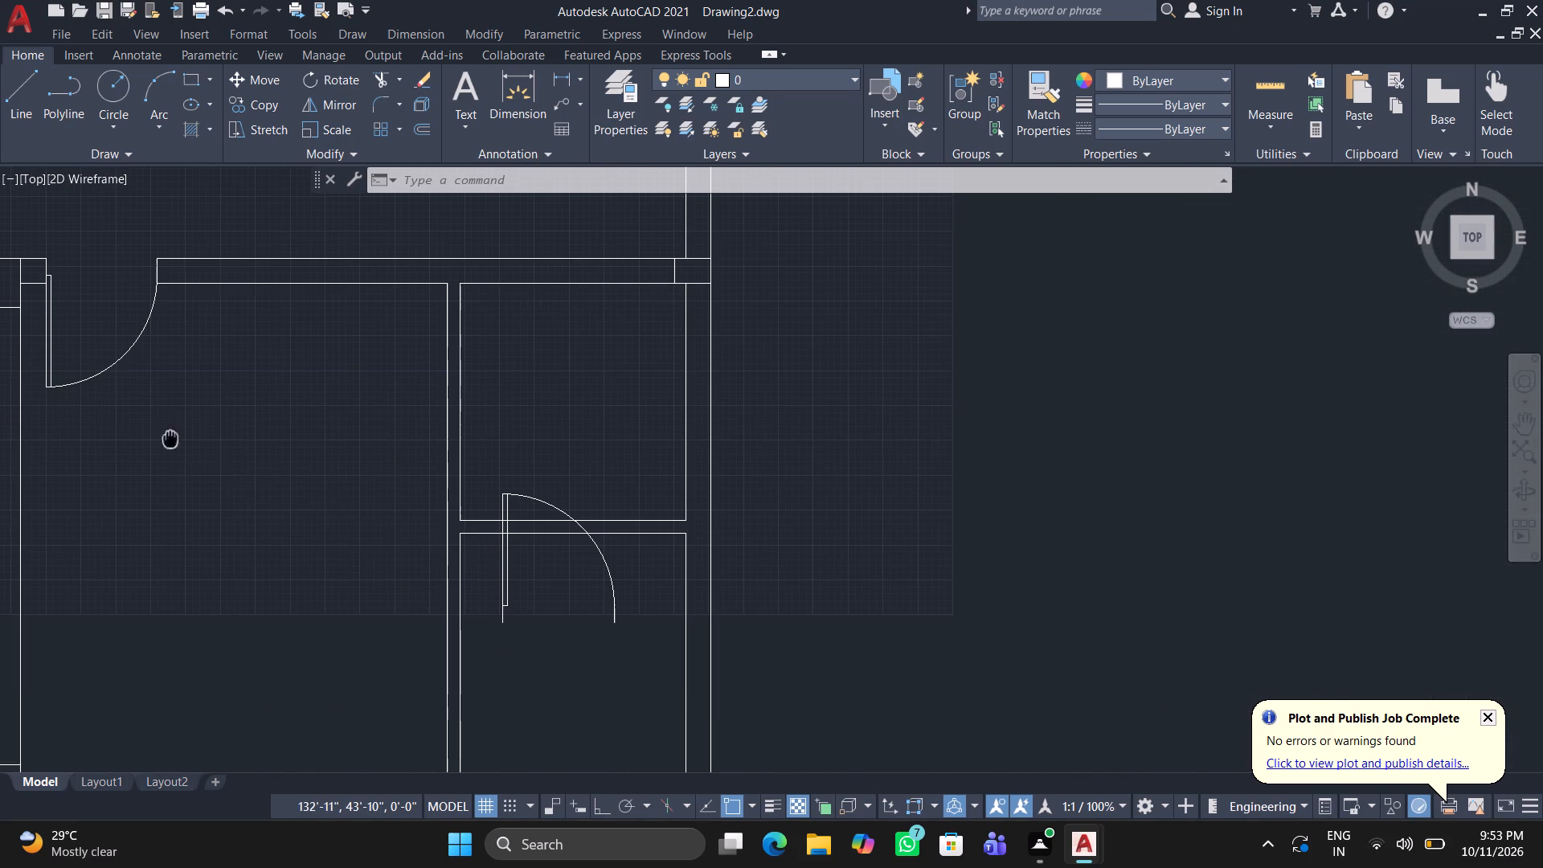
pyautogui.click(507, 555)
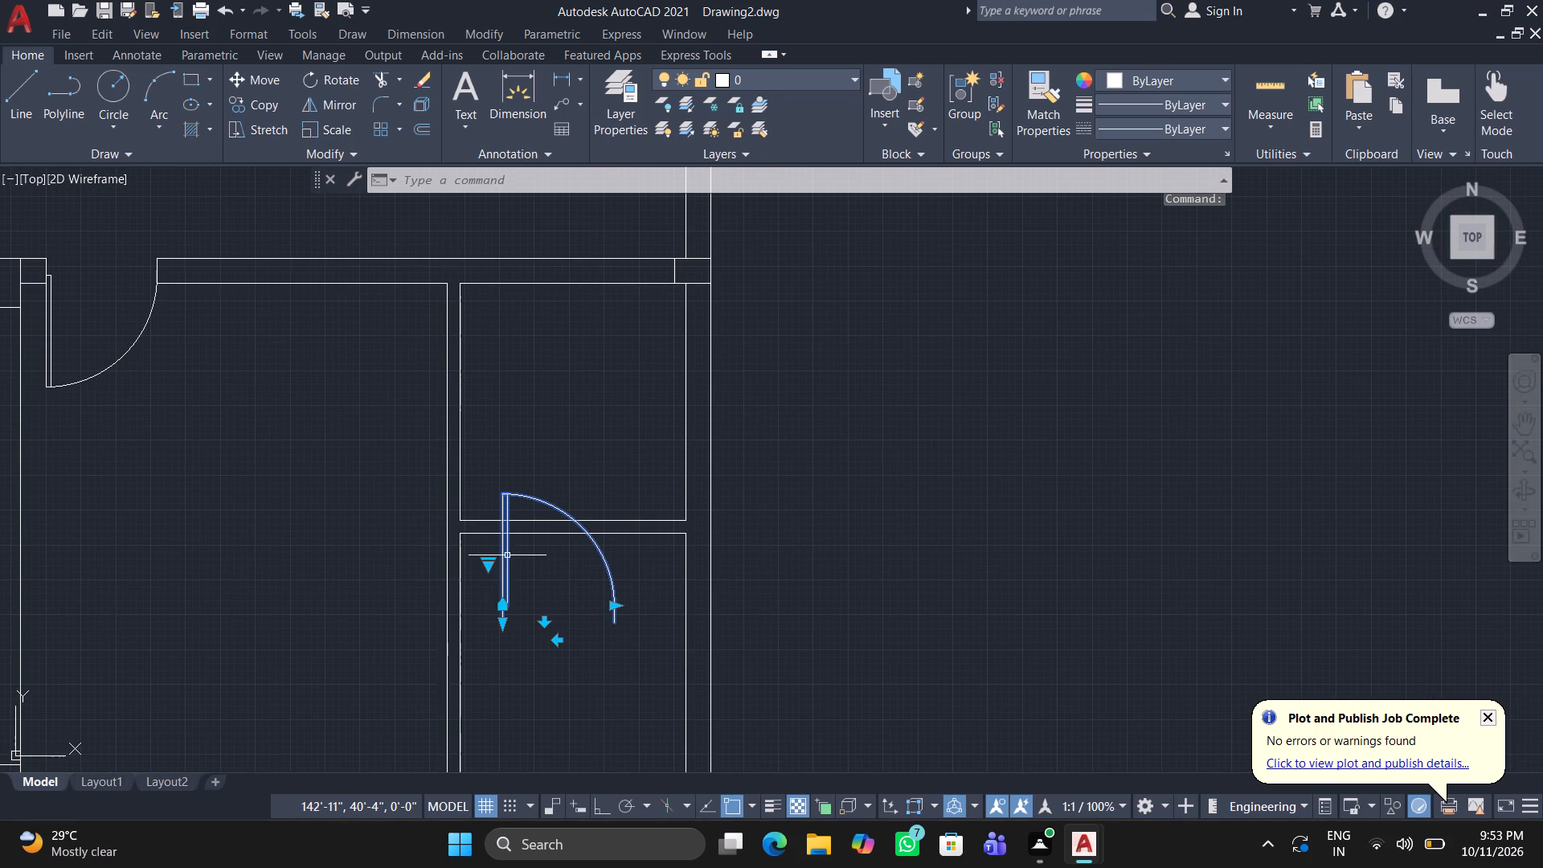
pyautogui.click(546, 623)
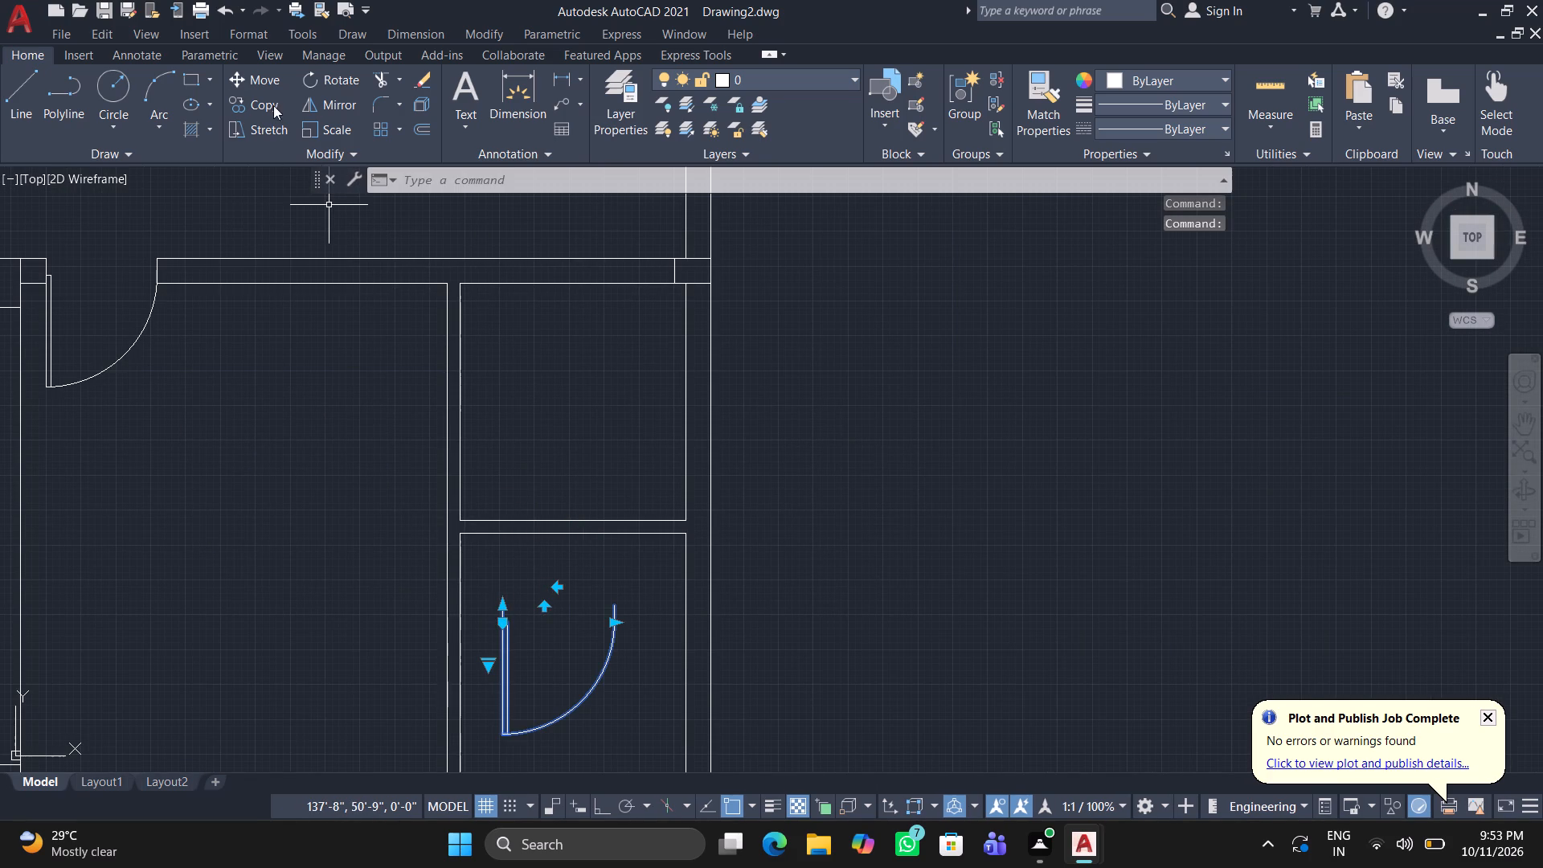
# Move the flipped right-hand door onto the upper line of that room's partition, close to its left wall.
pyautogui.click(228, 77)
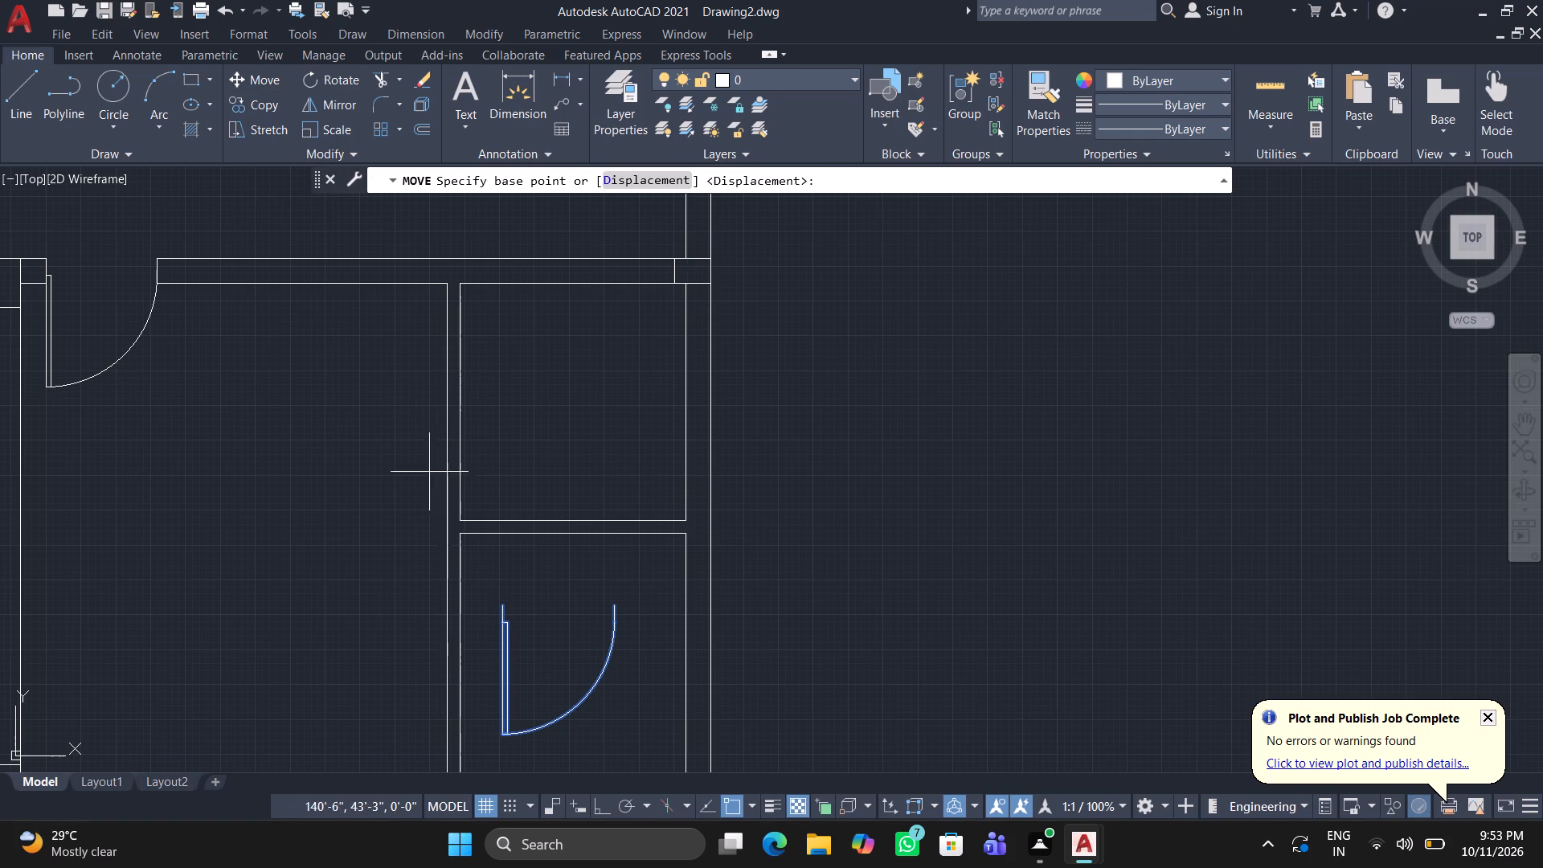
pyautogui.scroll(1, 495, 575)
pyautogui.click(506, 628)
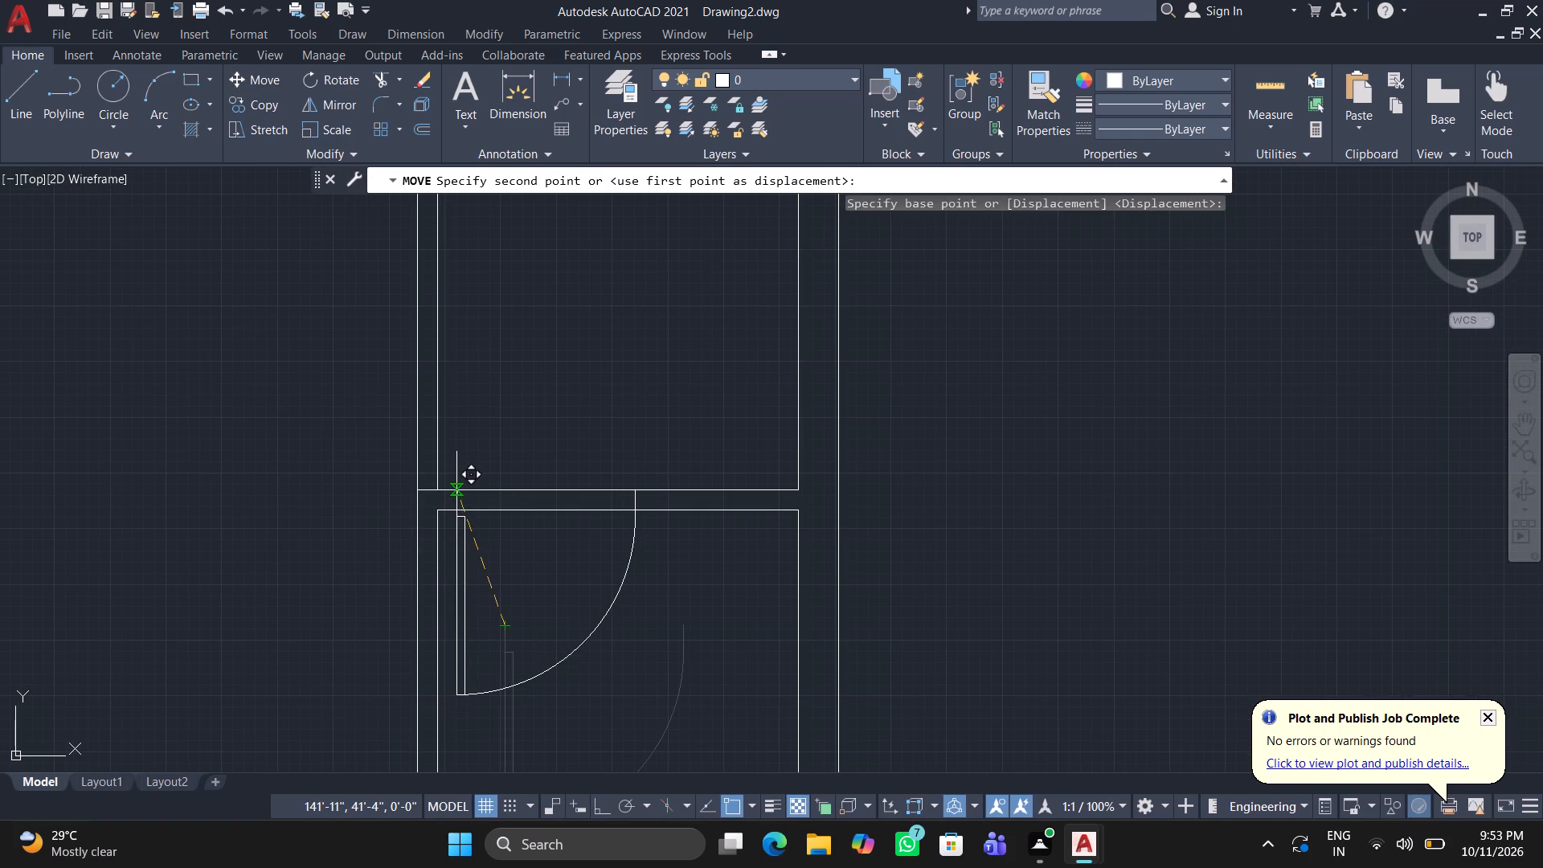
pyautogui.scroll(2, 459, 490)
pyautogui.click(459, 490)
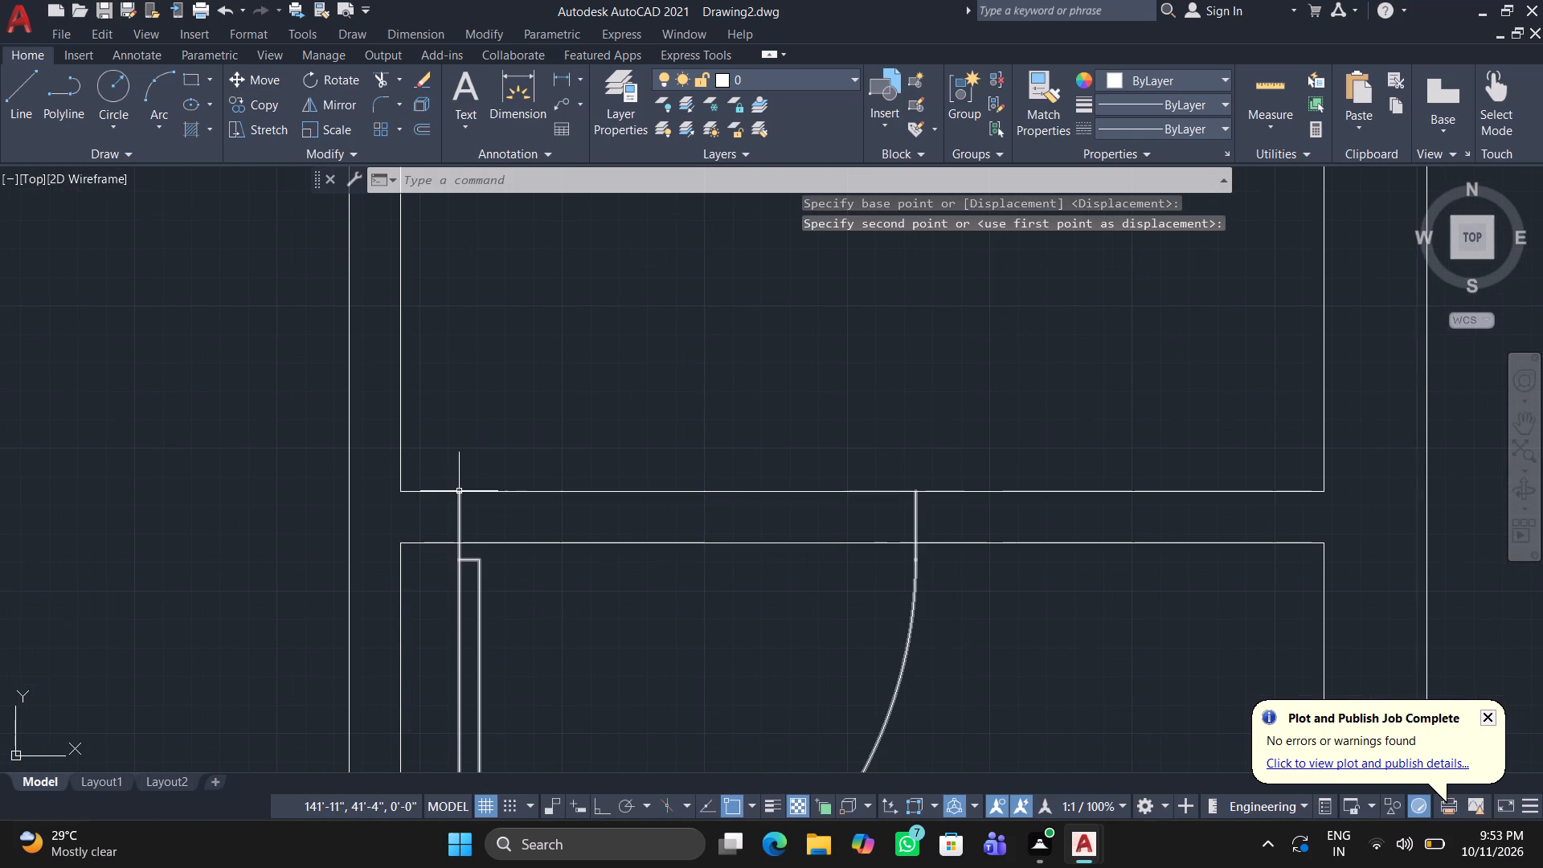
pyautogui.press('space')
pyautogui.press('space')
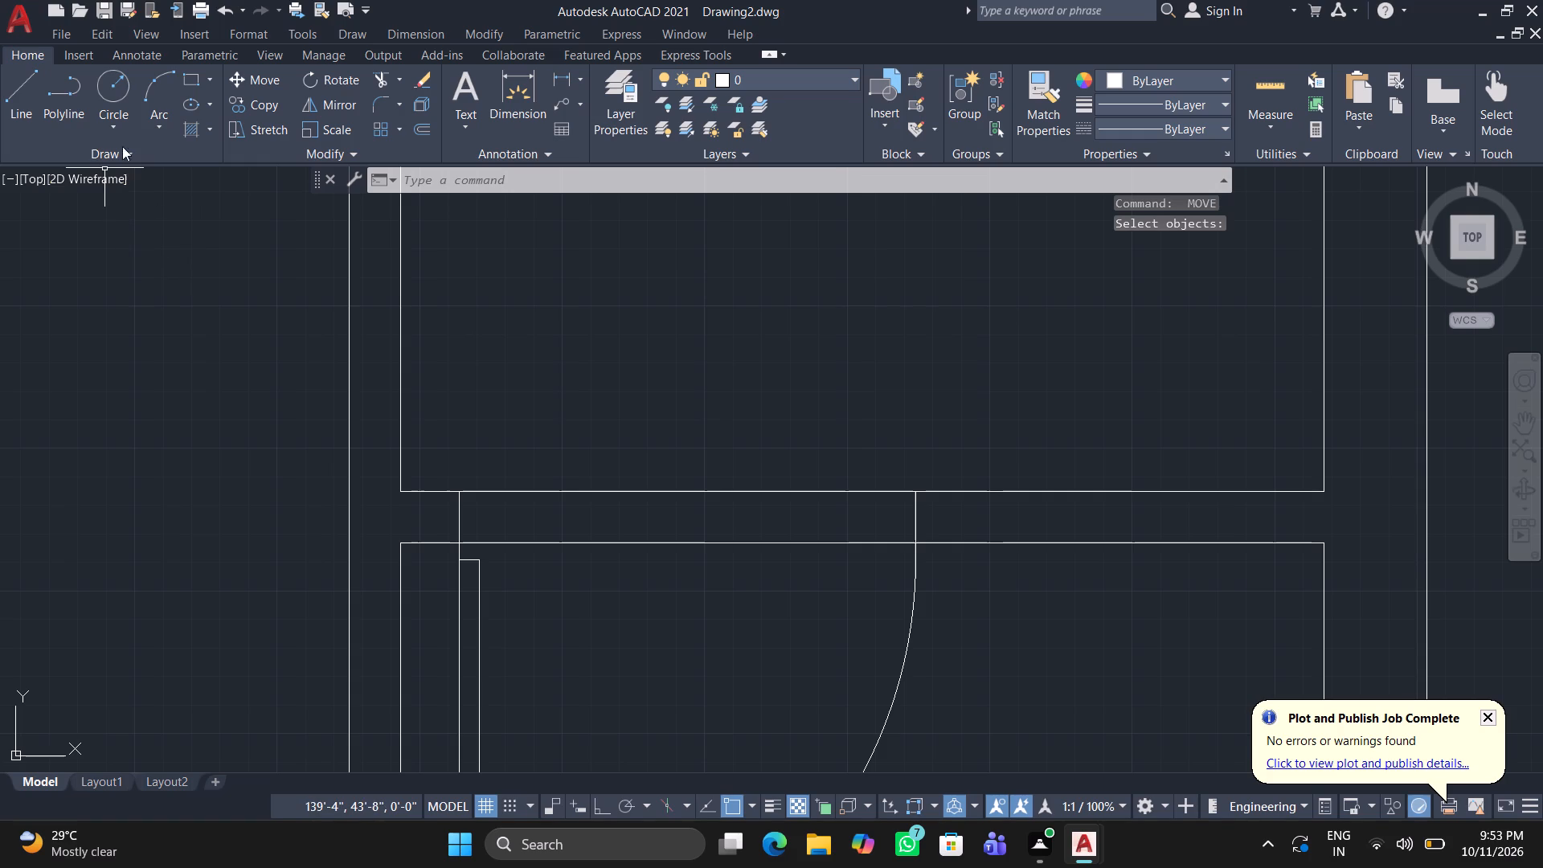
# Trim both partition lines across the door opening in the right-hand room.
pyautogui.moveTo(374, 75); pyautogui.dragTo(374, 76)
pyautogui.moveTo(374, 76); pyautogui.dragTo(385, 87)
pyautogui.moveTo(645, 440); pyautogui.dragTo(581, 615)
pyautogui.press('space')
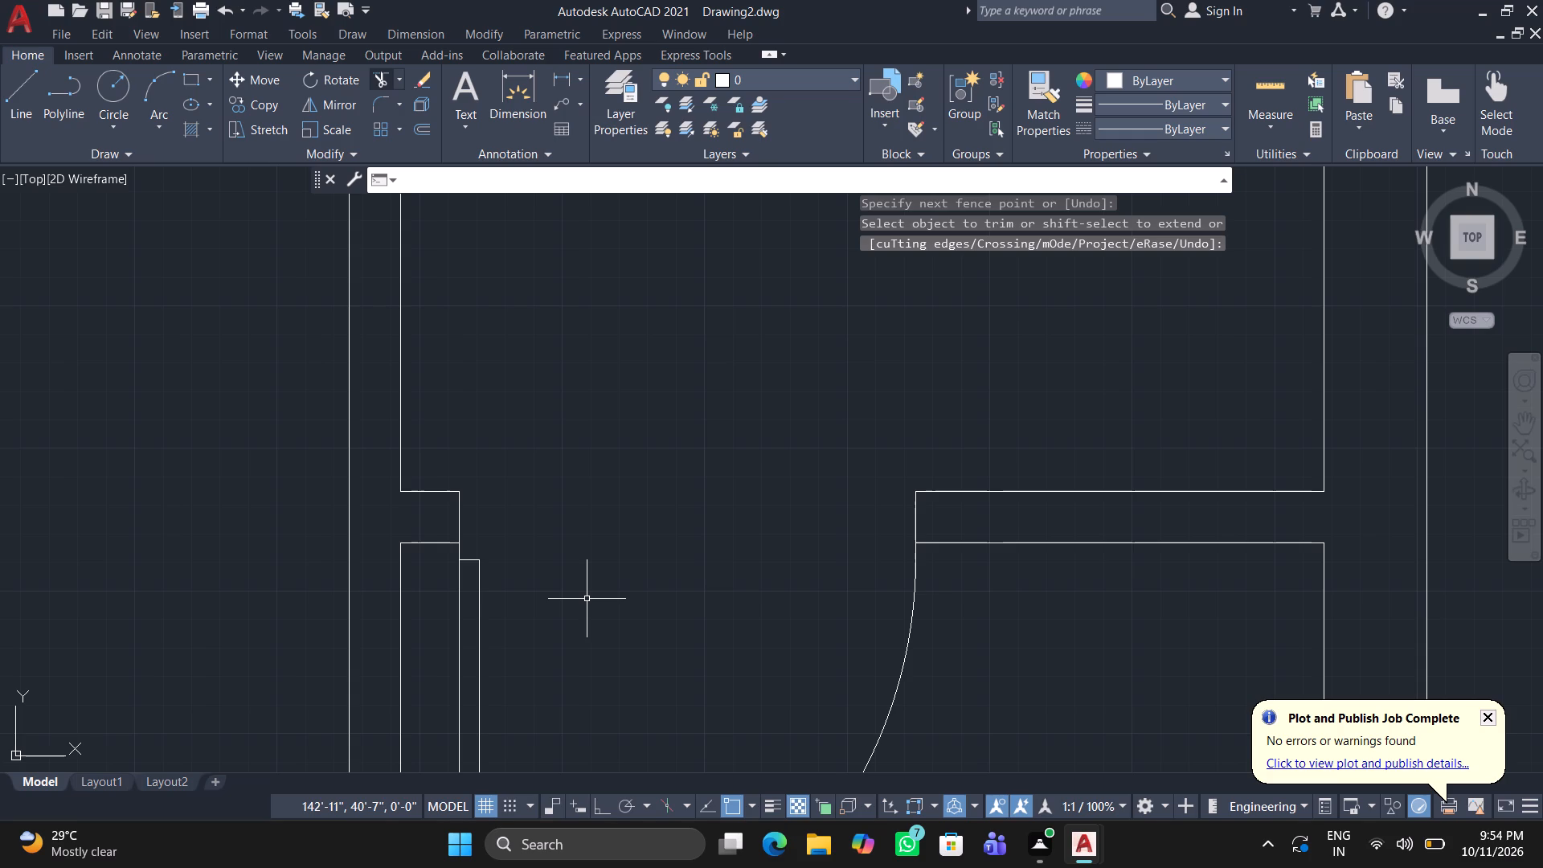
# Draw a horizontal line across the right-hand room between its side walls, between the door swing and the bottom window.
pyautogui.scroll(-3, 123, 538)
pyautogui.scroll(-2, 236, 592)
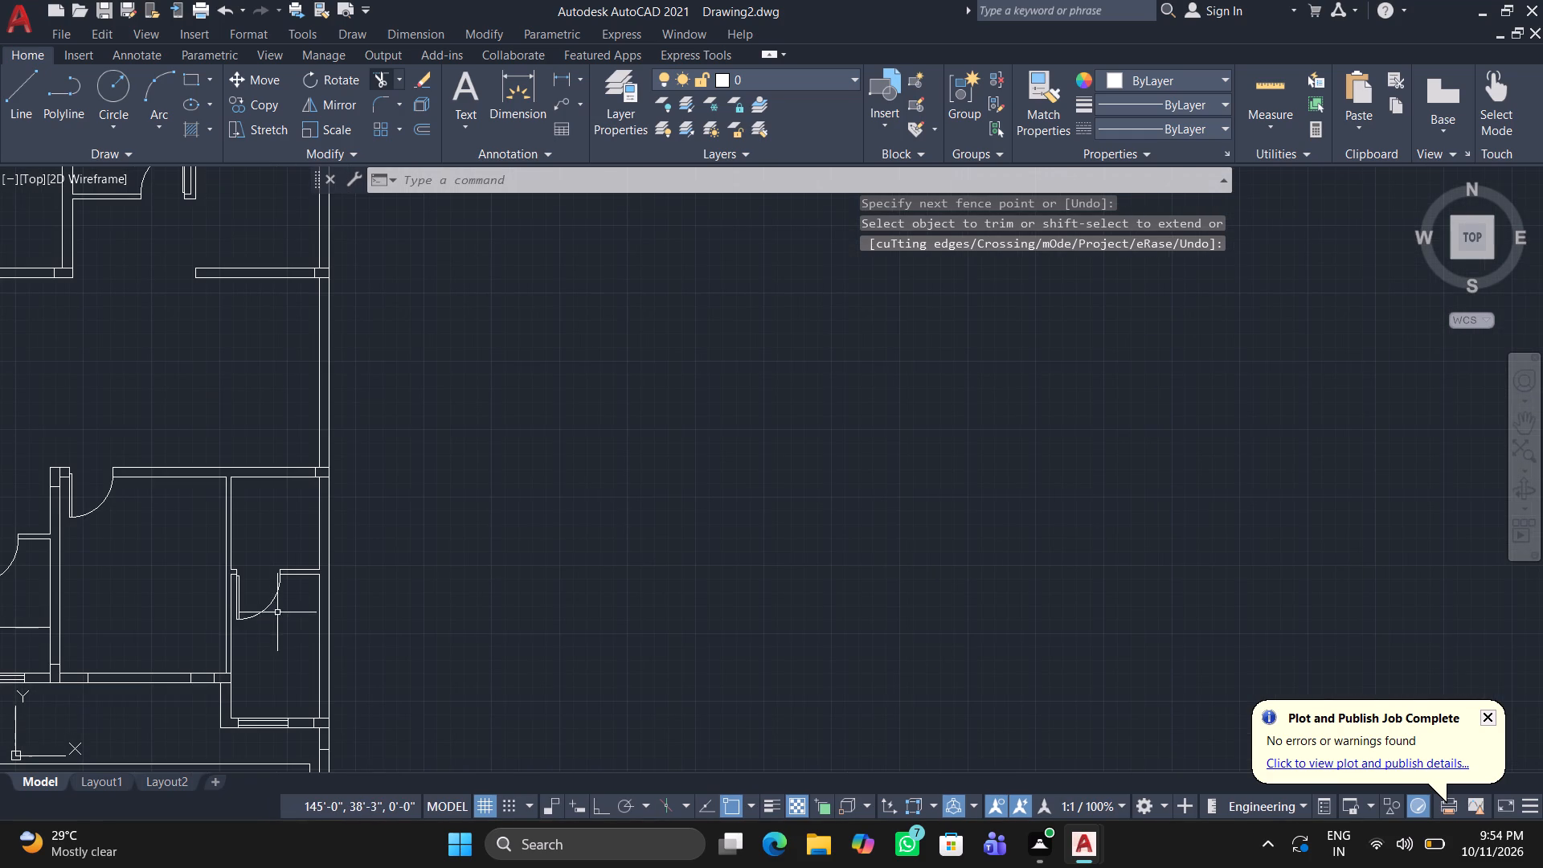
pyautogui.moveTo(288, 641); pyautogui.dragTo(449, 588, button='middle')
pyautogui.click(6, 91)
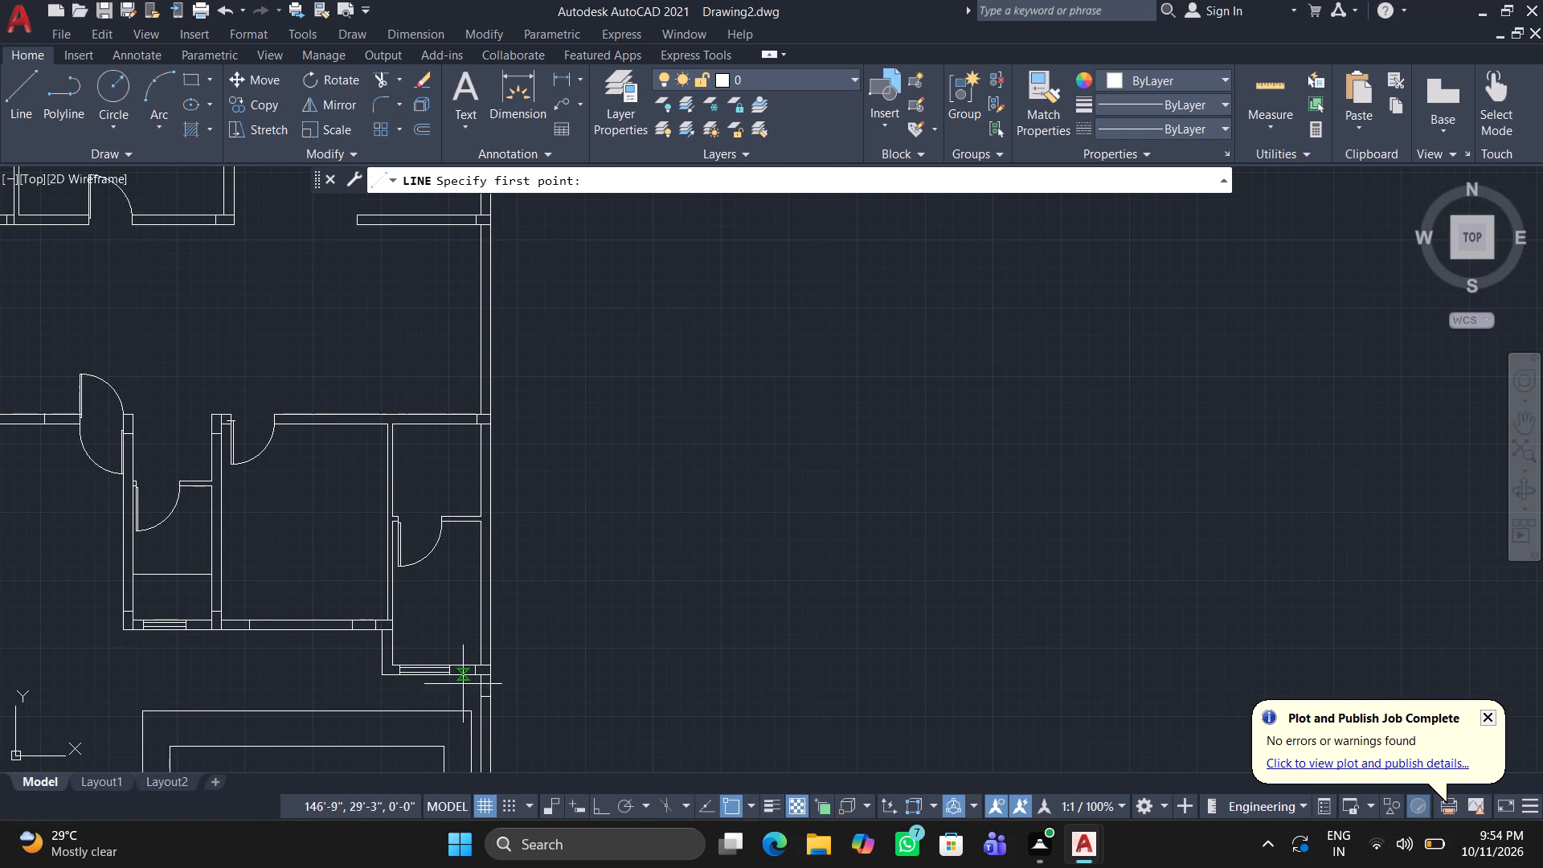
pyautogui.scroll(2, 473, 623)
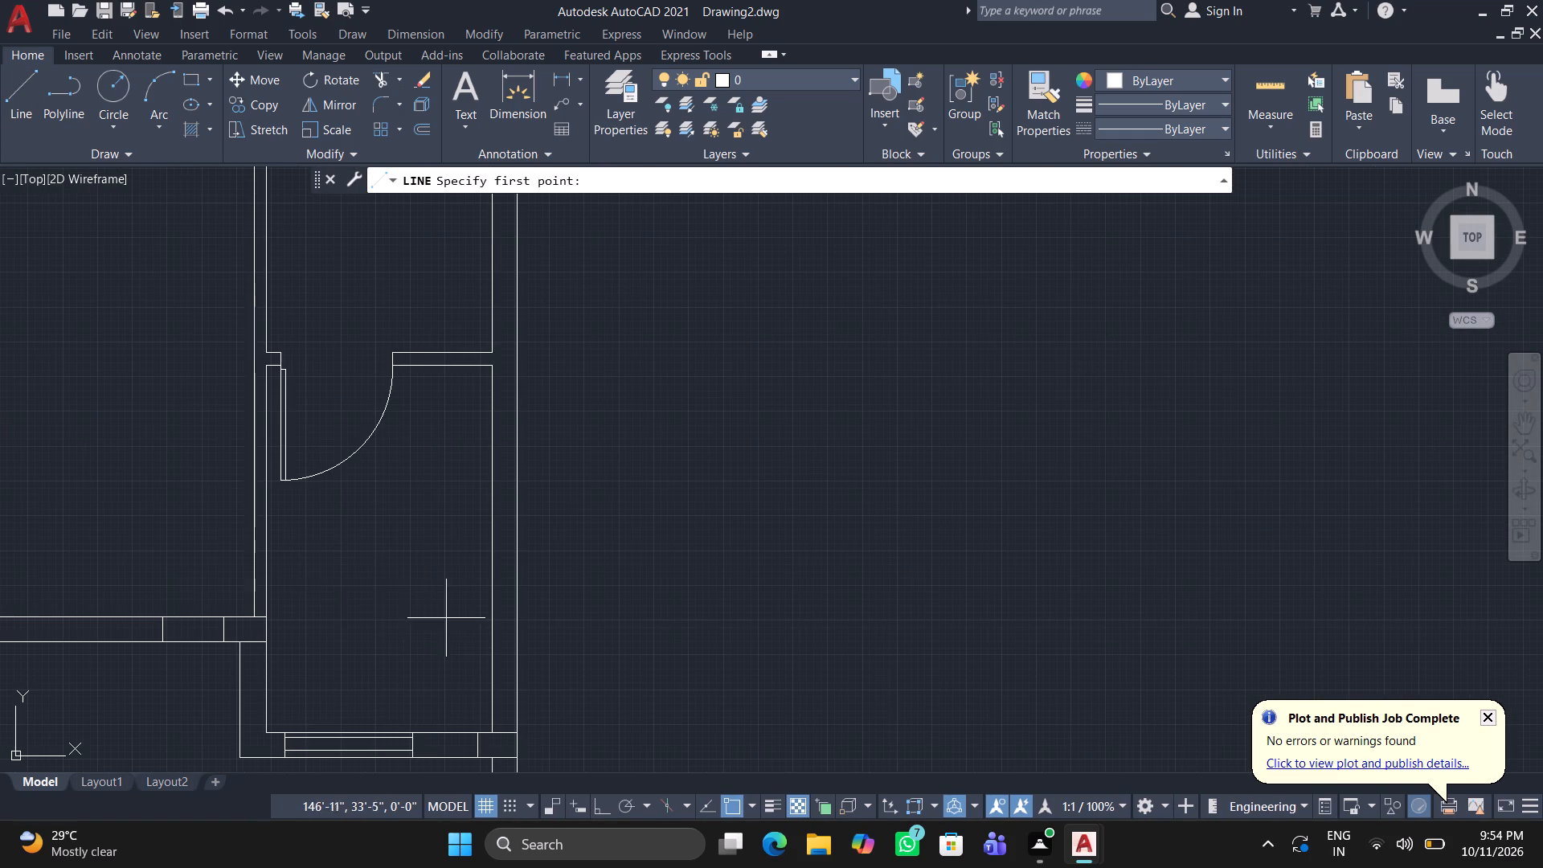
pyautogui.click(267, 585)
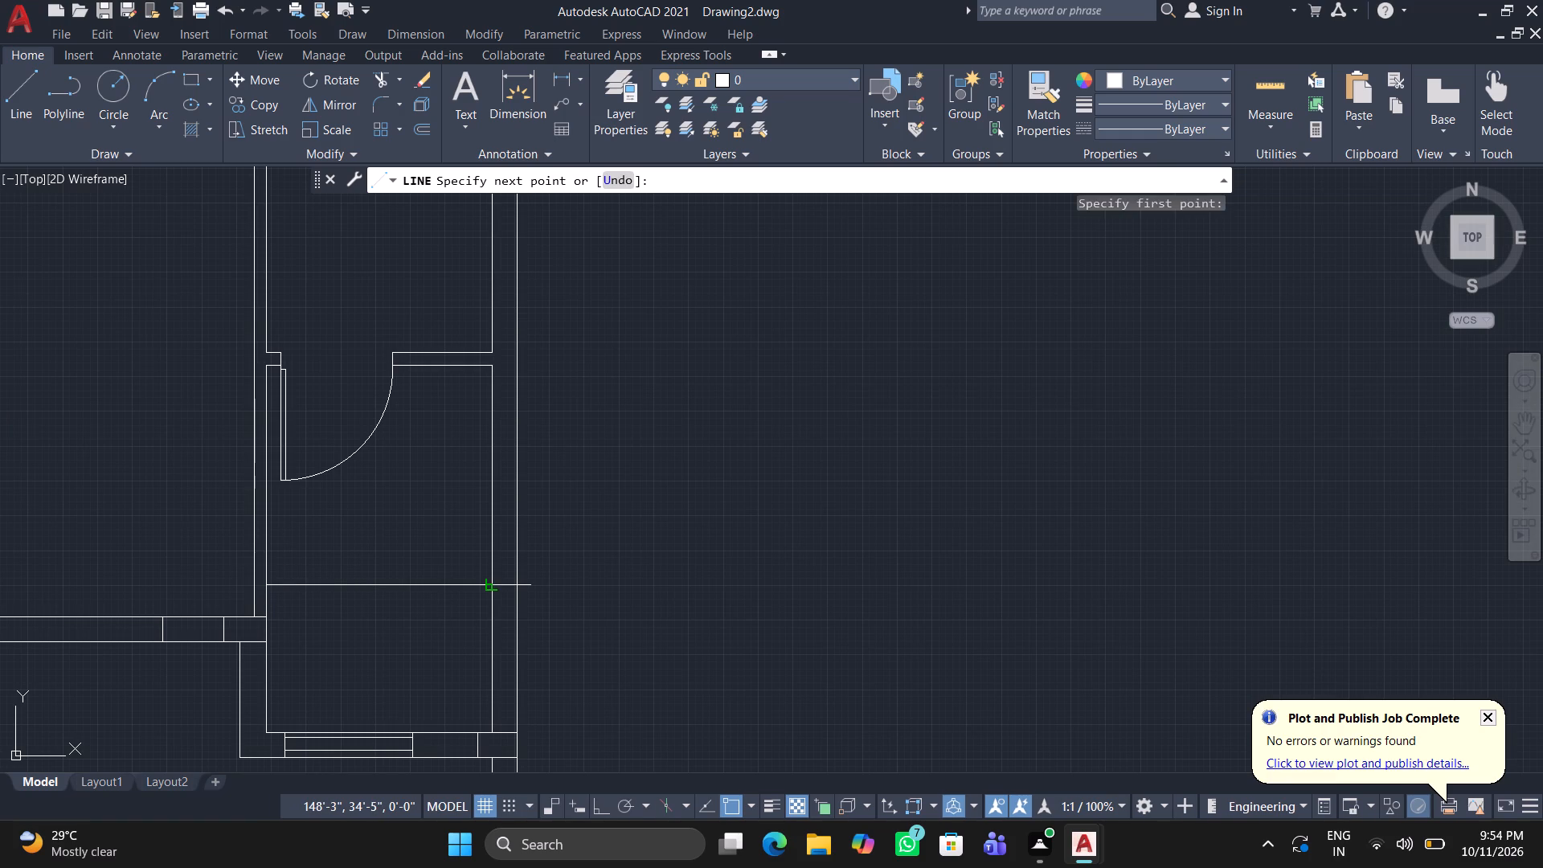
pyautogui.click(493, 585)
pyautogui.press('space')
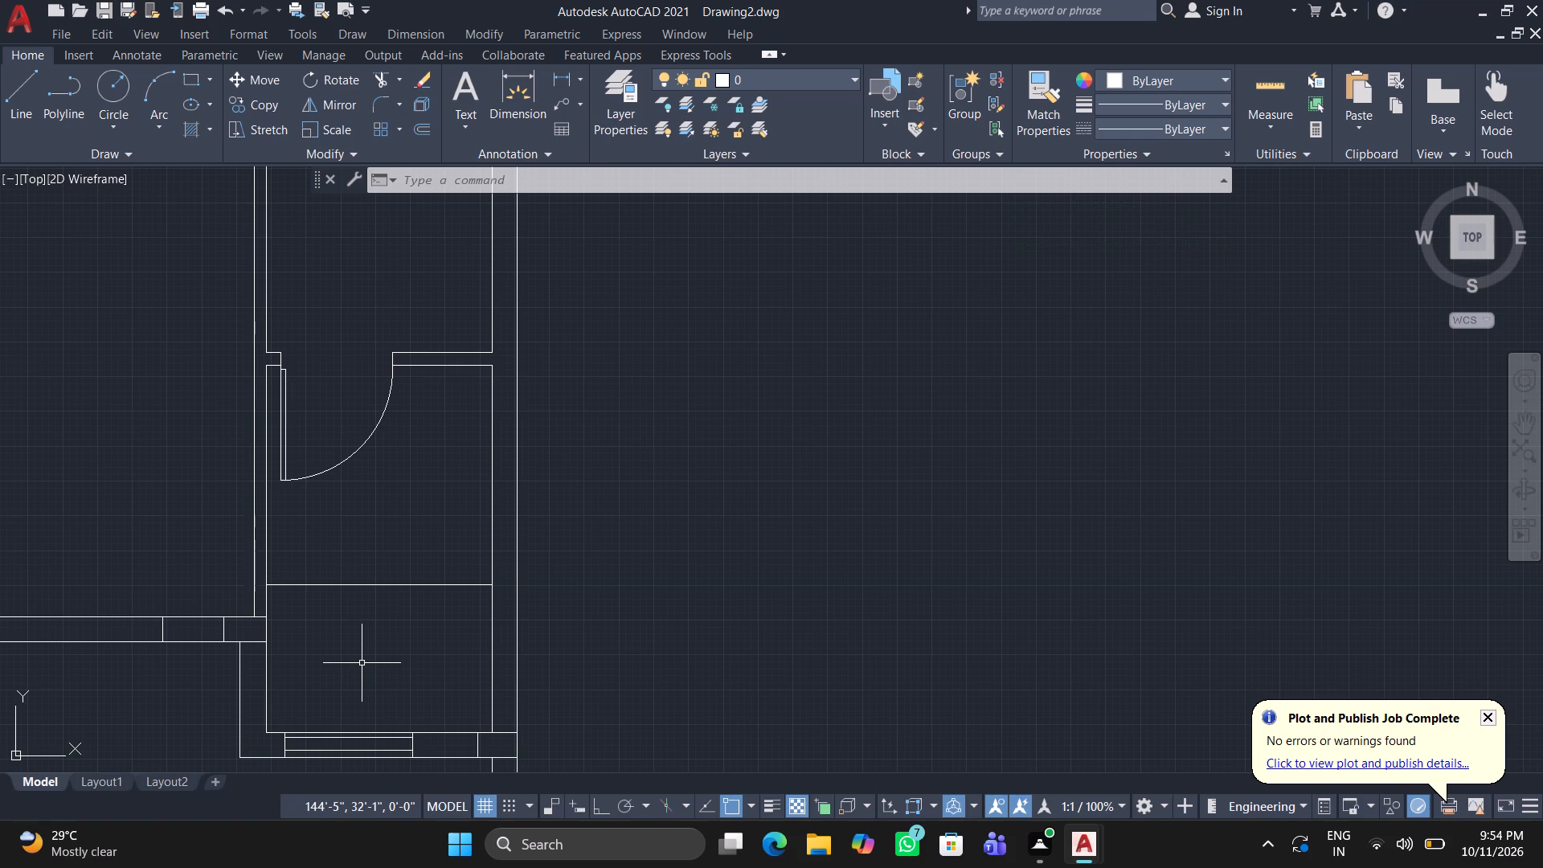
# Select the entire floor plan and set its object colour to Red.
pyautogui.scroll(-2, 342, 669)
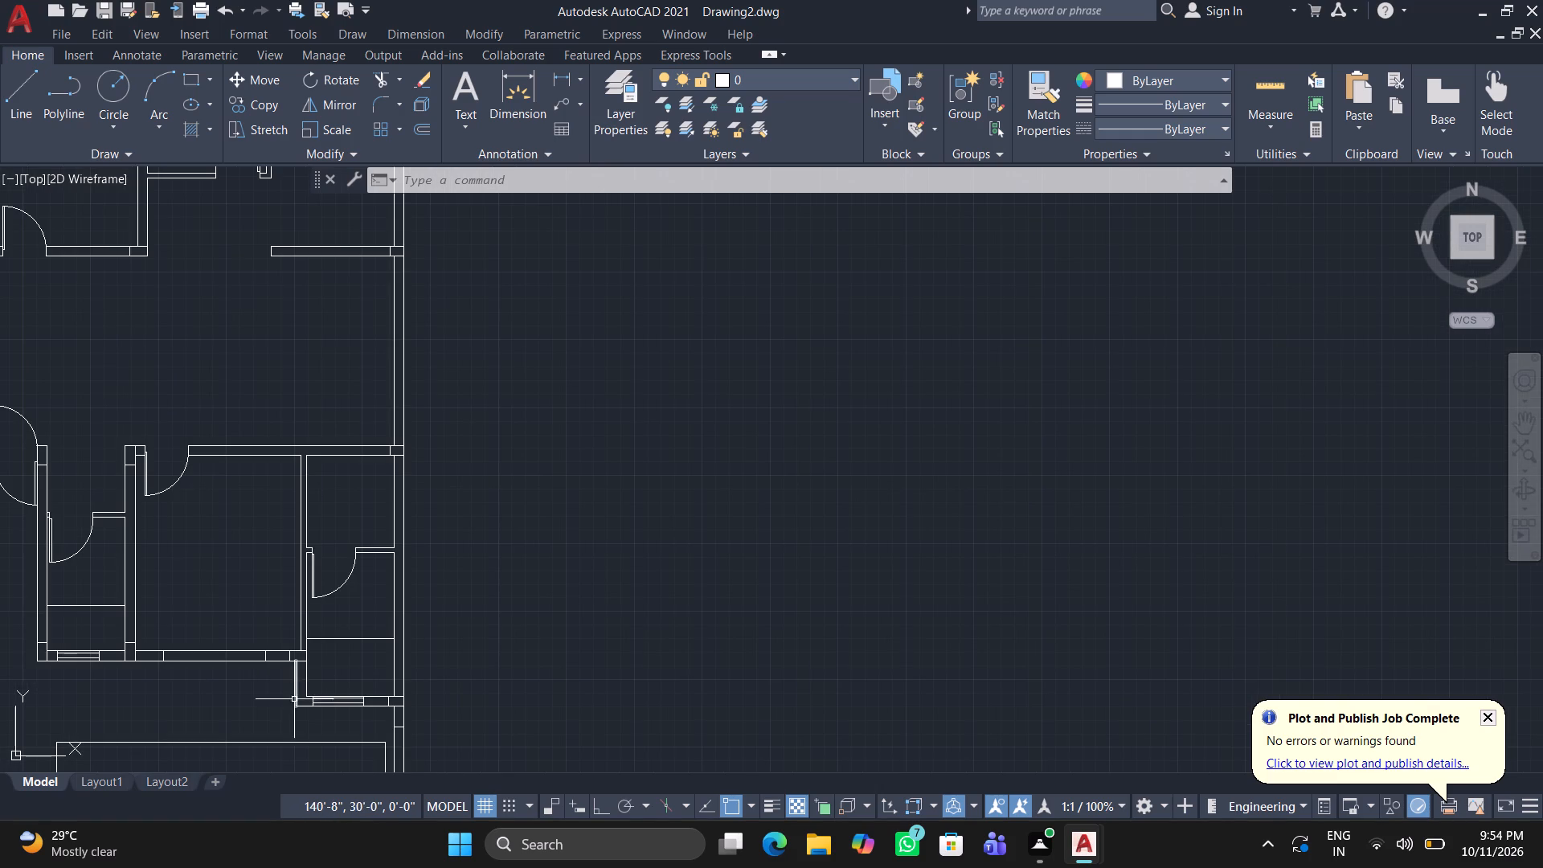
pyautogui.scroll(-1, 281, 732)
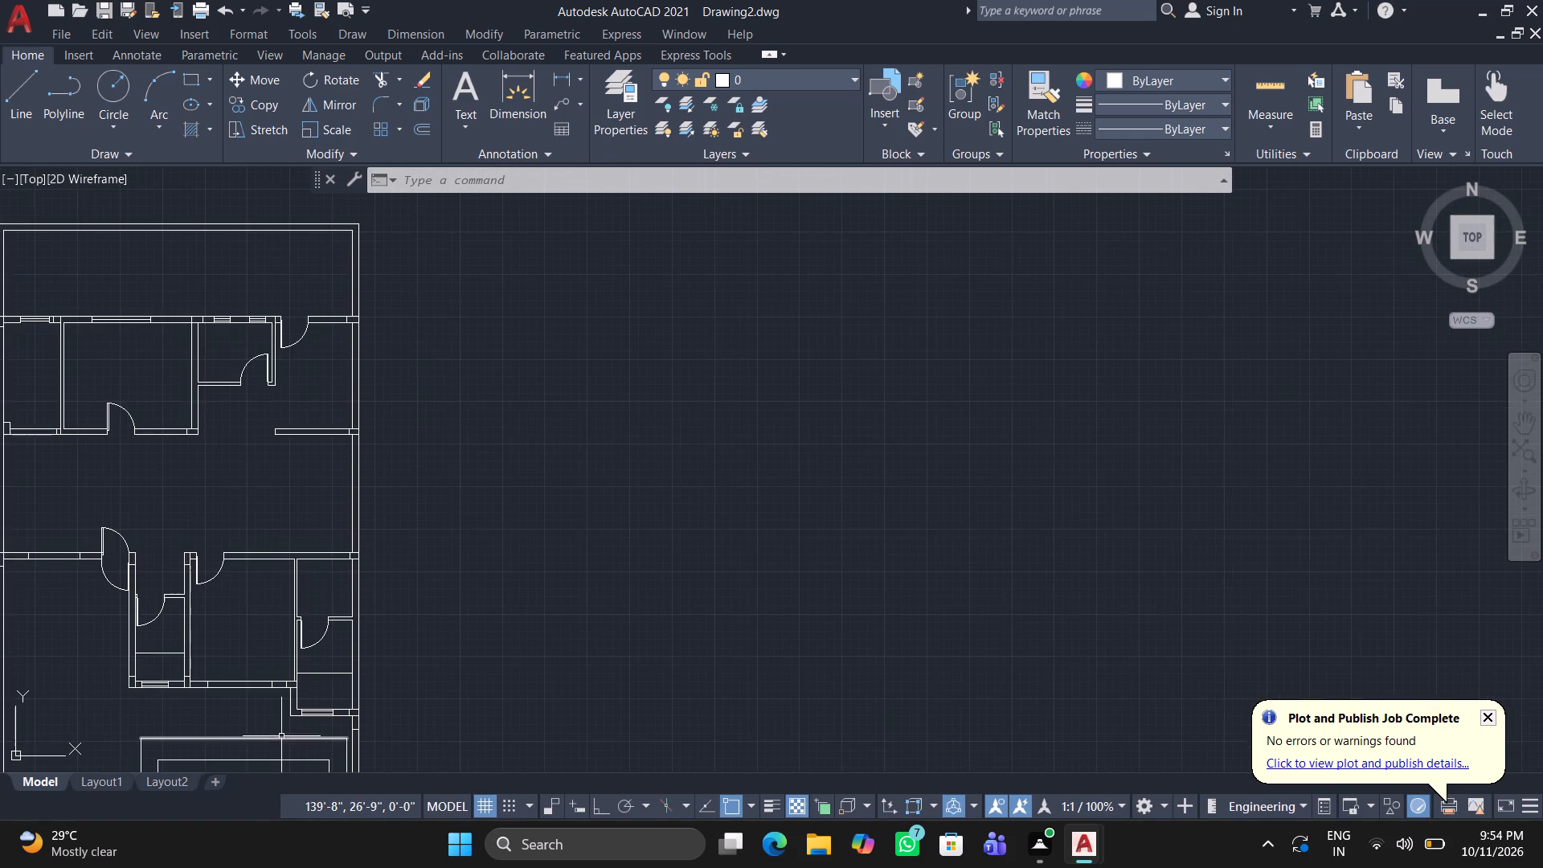
pyautogui.scroll(-1, 280, 739)
pyautogui.moveTo(238, 744); pyautogui.dragTo(532, 689, button='middle')
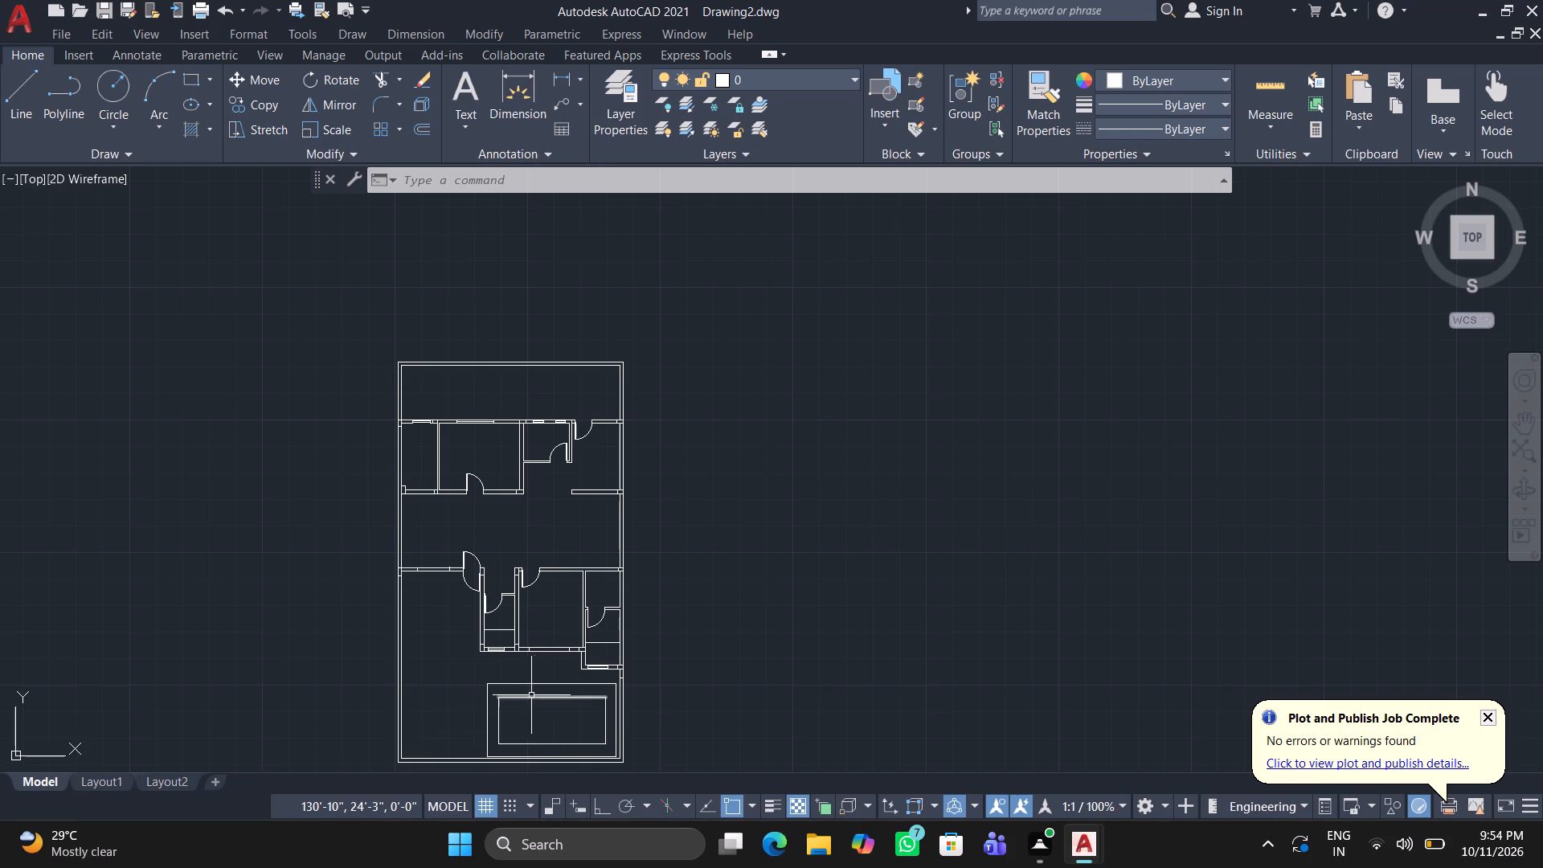
pyautogui.scroll(-1, 527, 695)
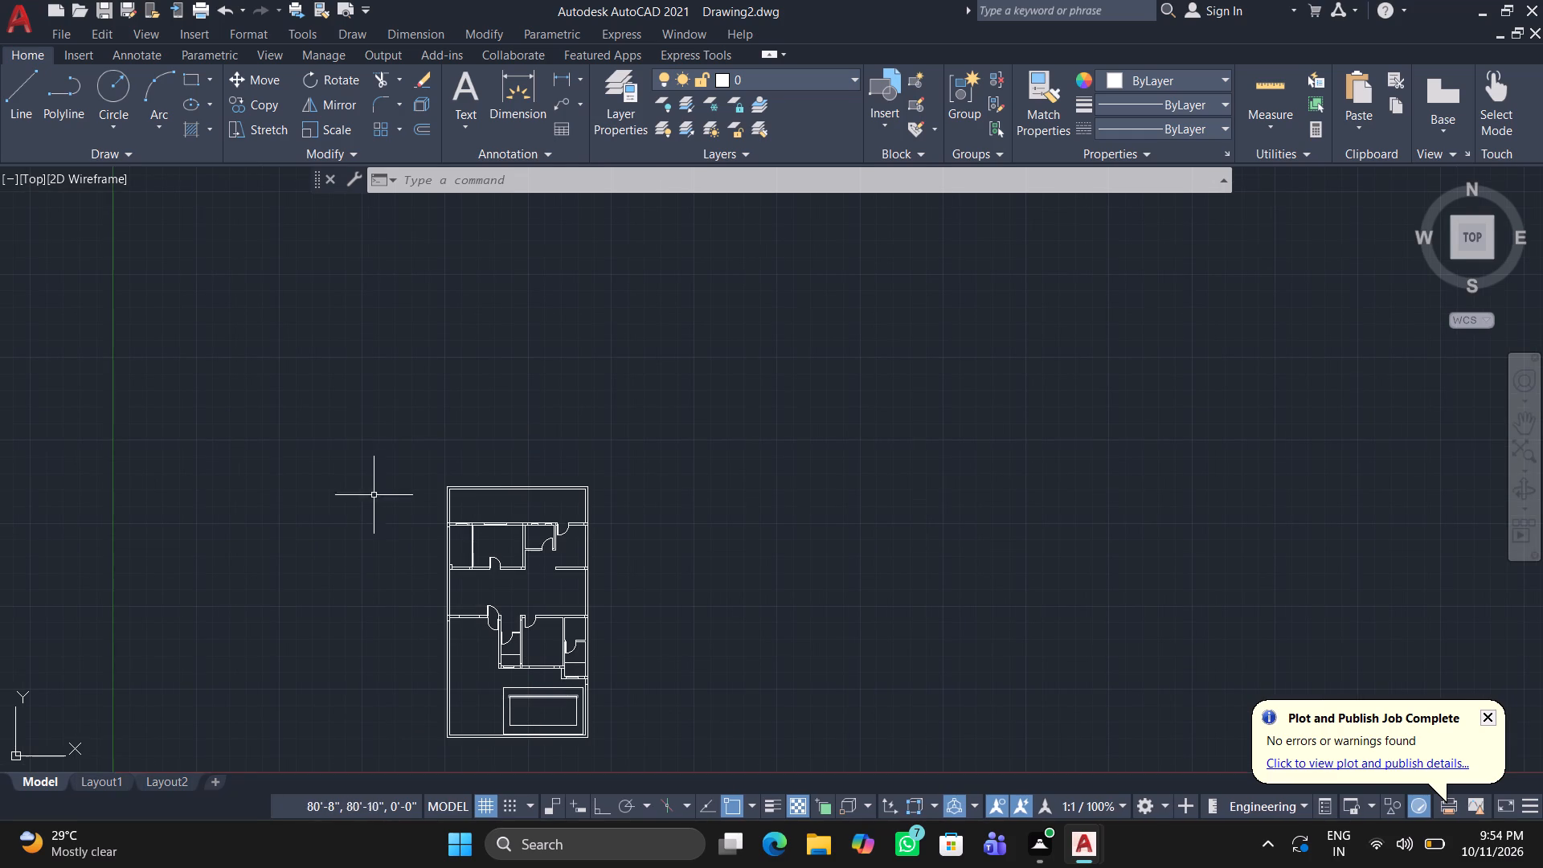
pyautogui.moveTo(391, 433); pyautogui.dragTo(403, 444)
pyautogui.click(604, 751)
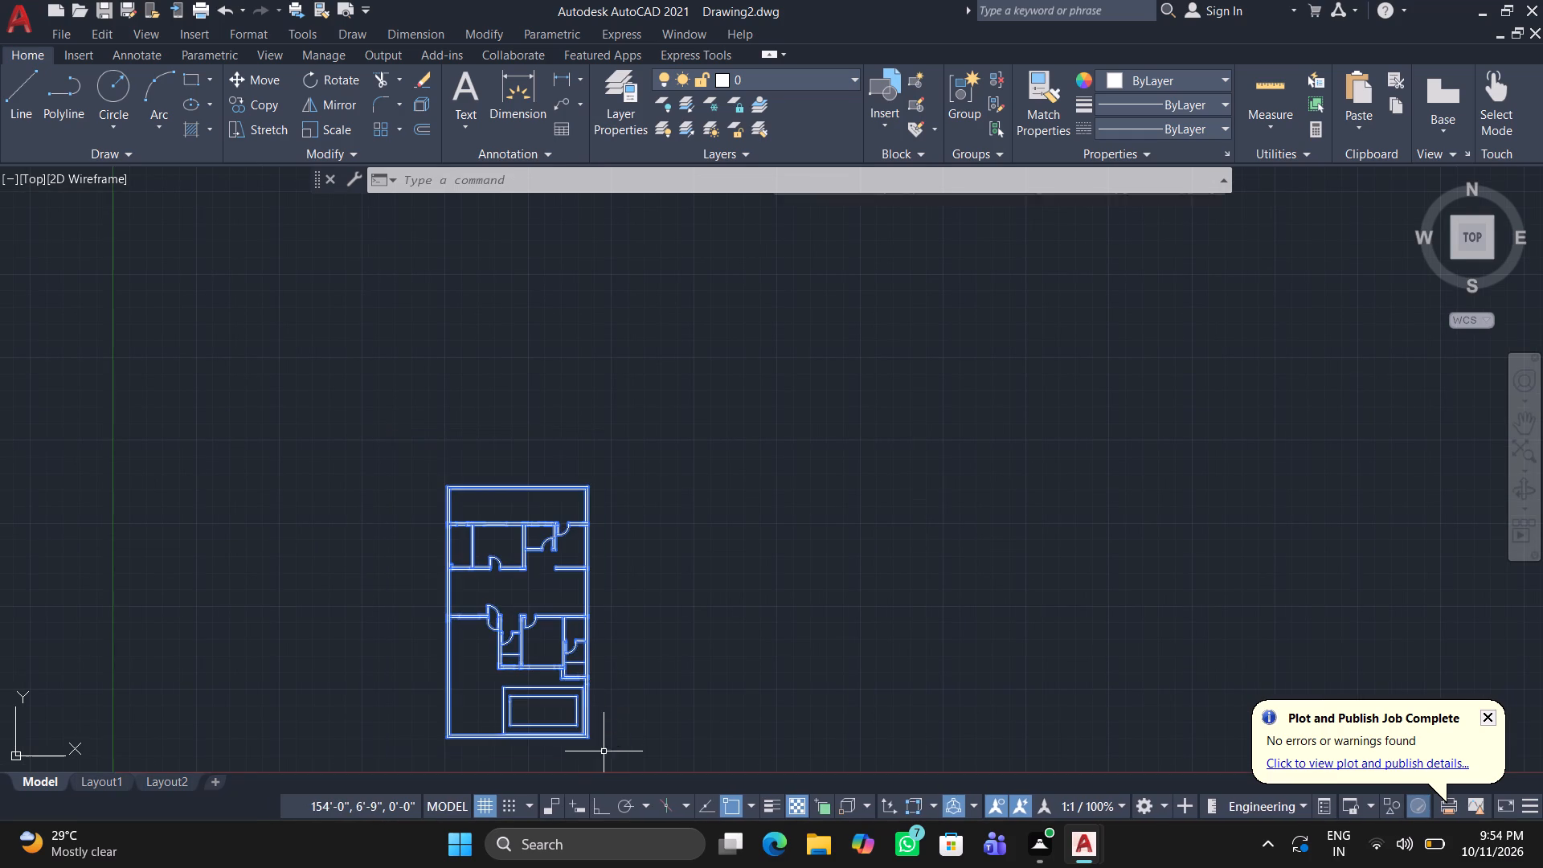
pyautogui.click(1109, 73)
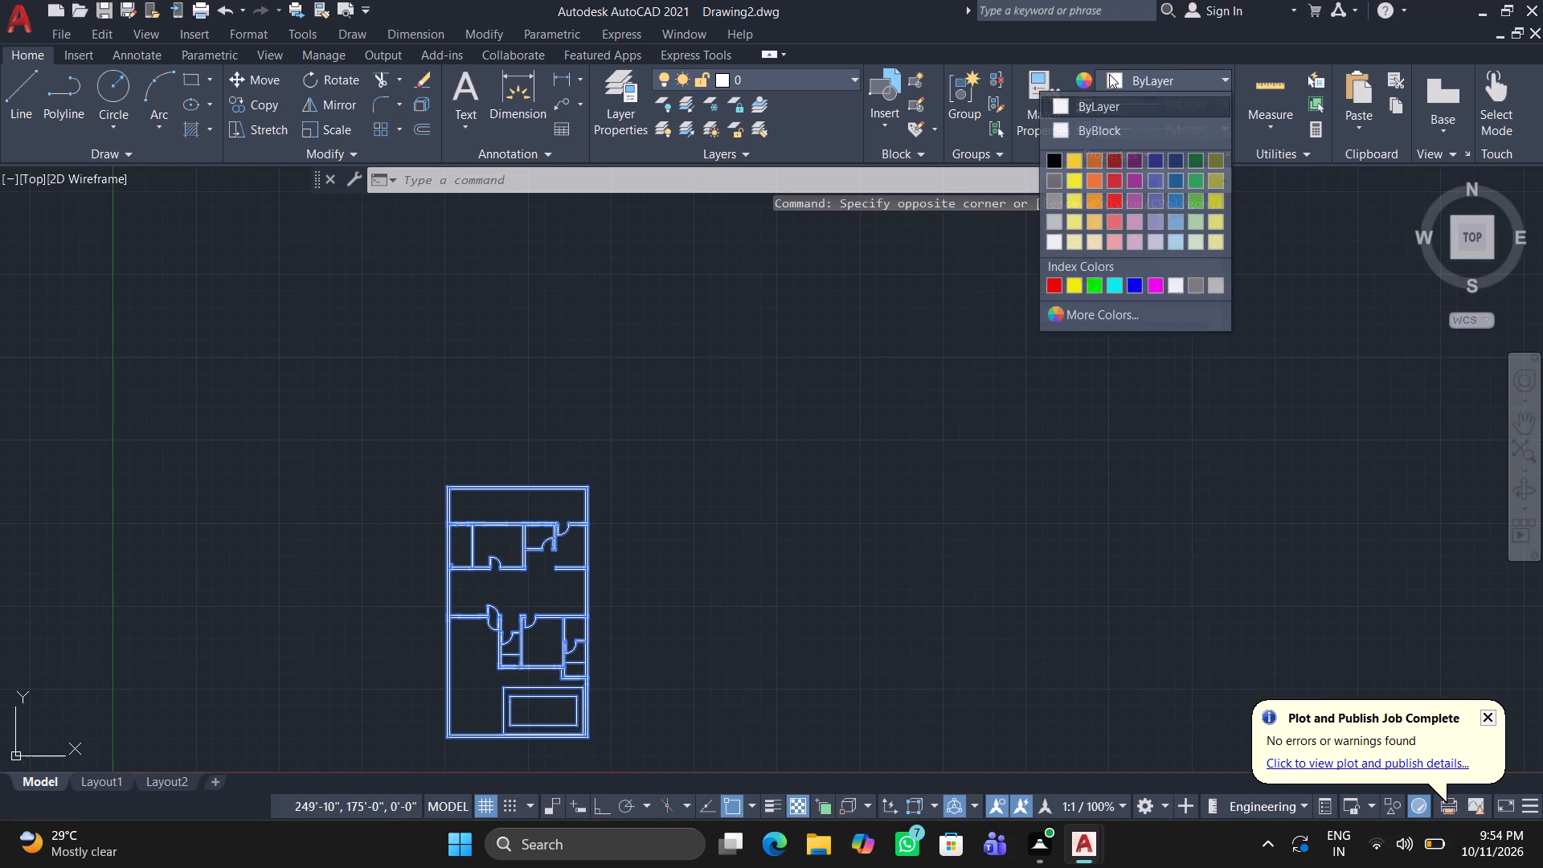
pyautogui.click(1054, 280)
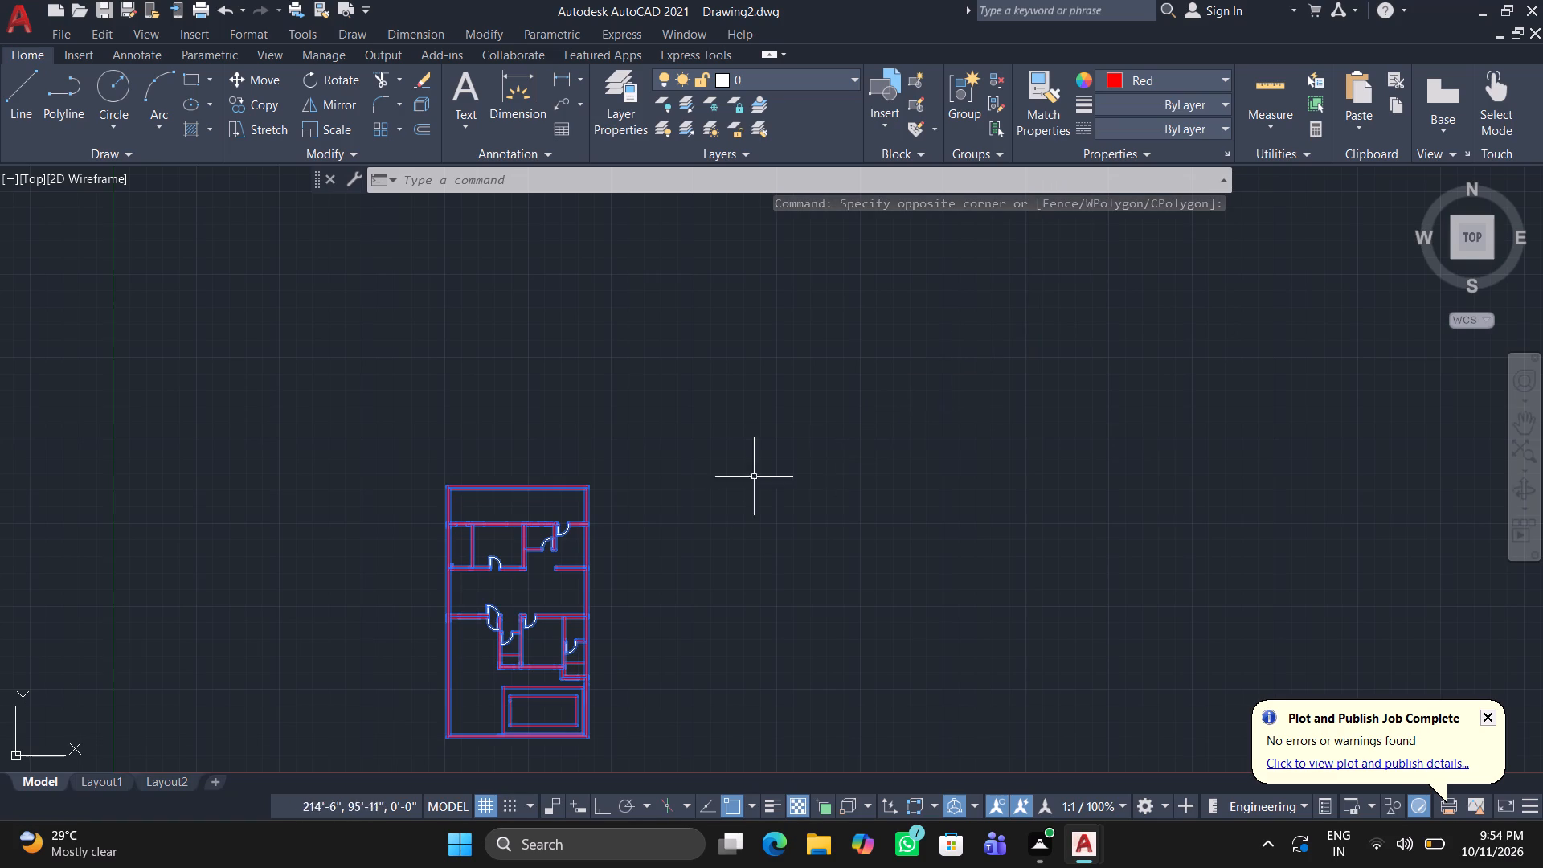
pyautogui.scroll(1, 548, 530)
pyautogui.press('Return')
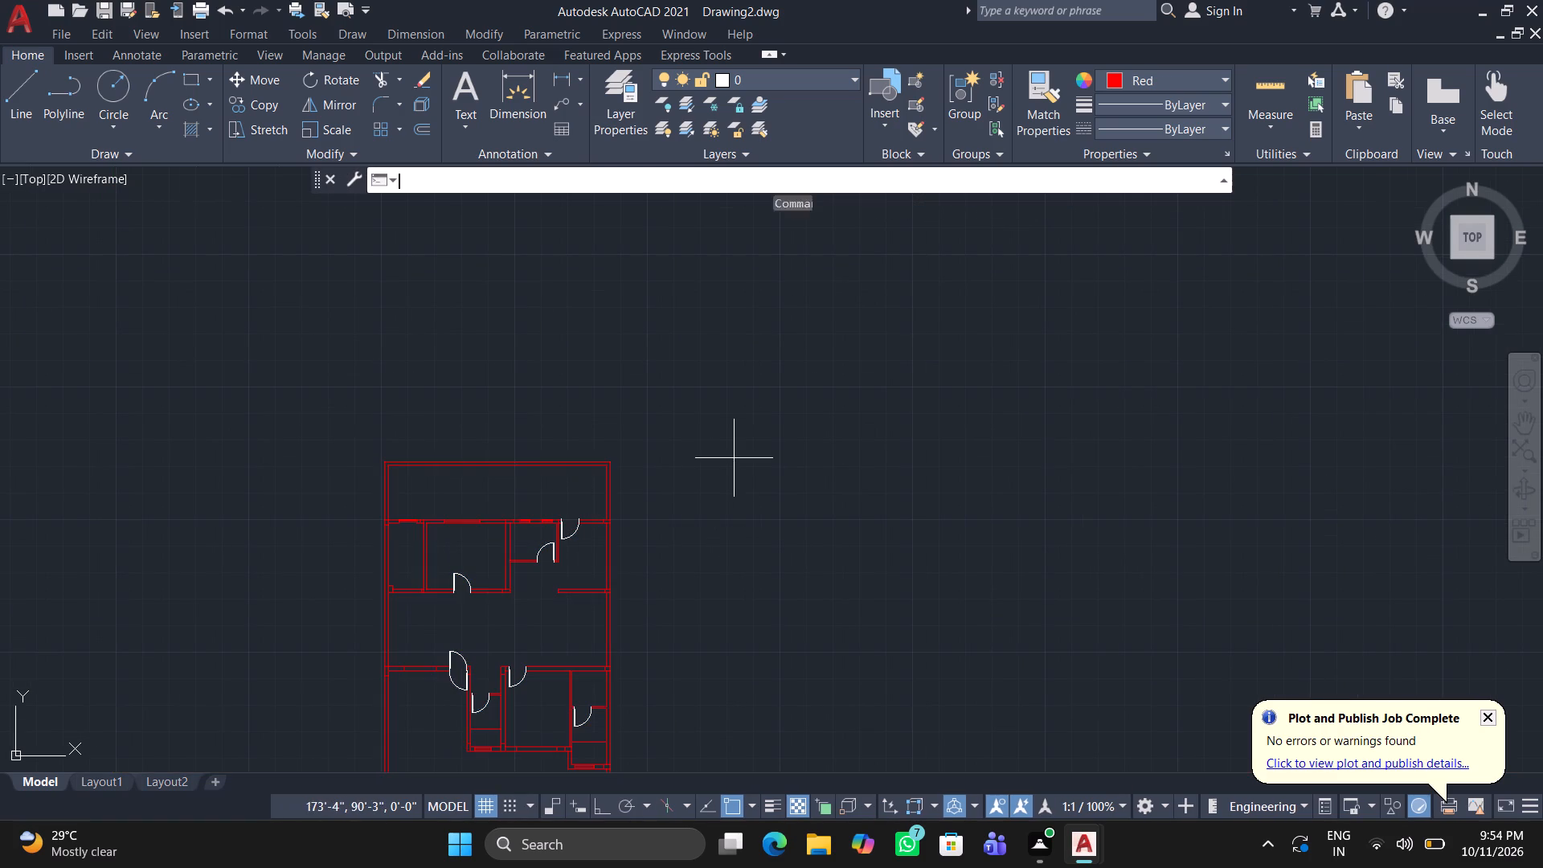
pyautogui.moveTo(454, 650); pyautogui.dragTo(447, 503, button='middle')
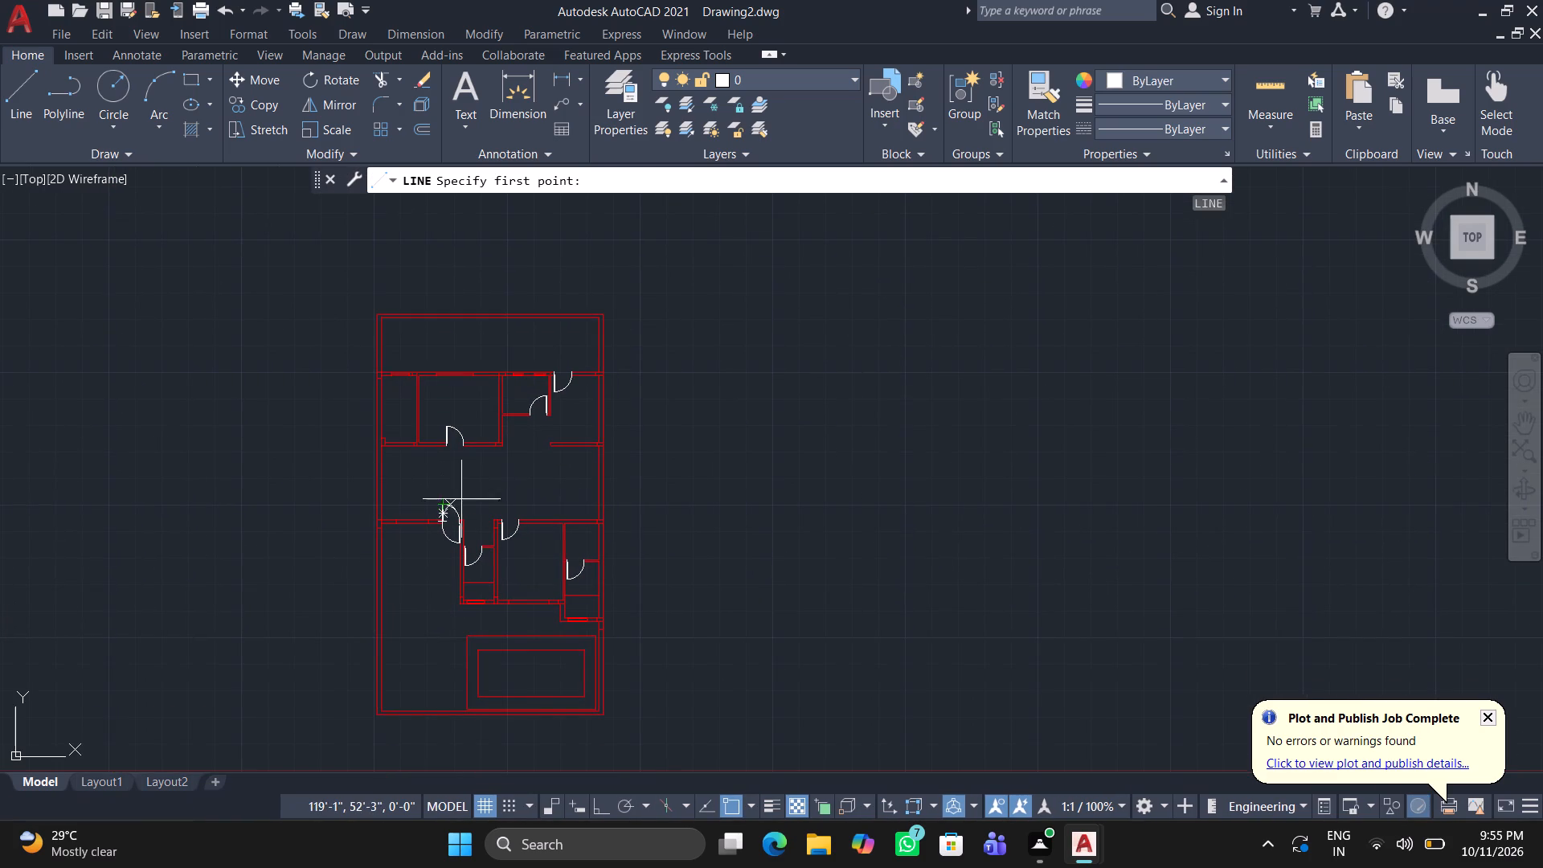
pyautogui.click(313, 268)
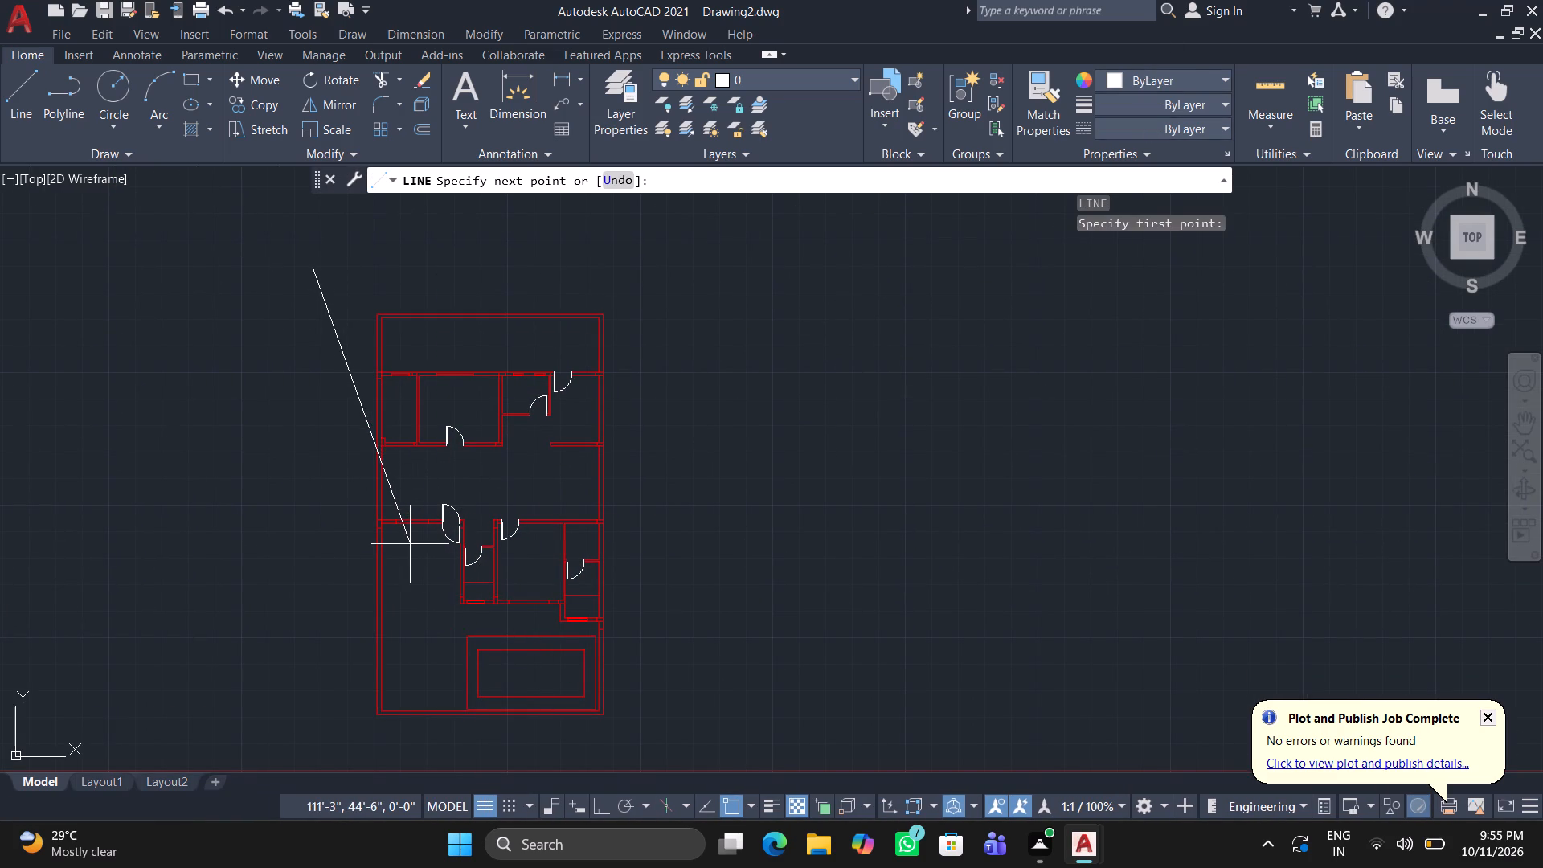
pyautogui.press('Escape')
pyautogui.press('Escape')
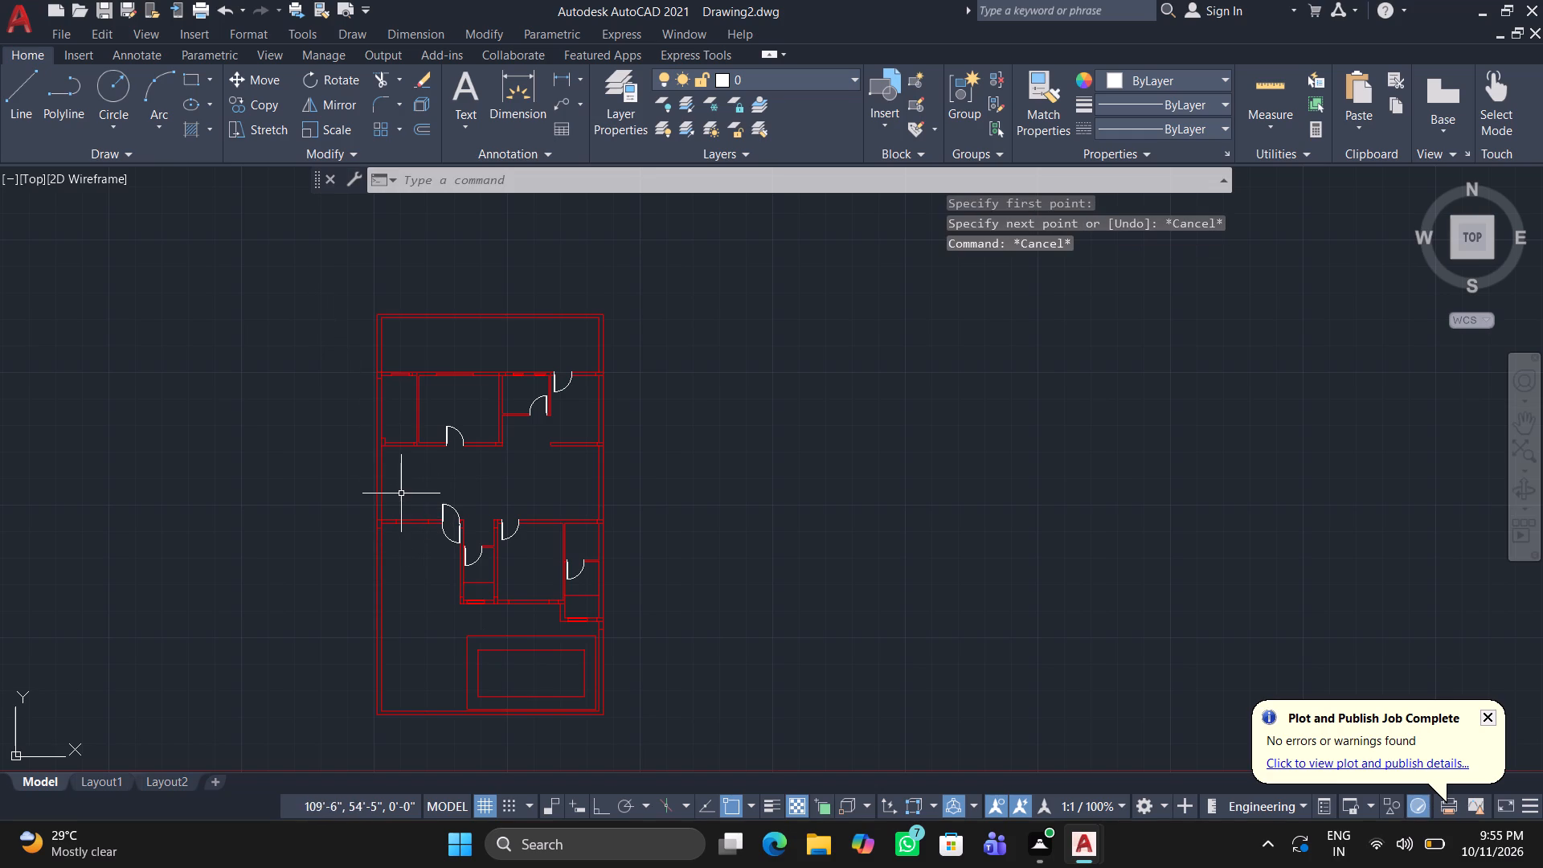
# Select the entire floor plan and set its object colour to 205,105,40.
pyautogui.click(367, 247)
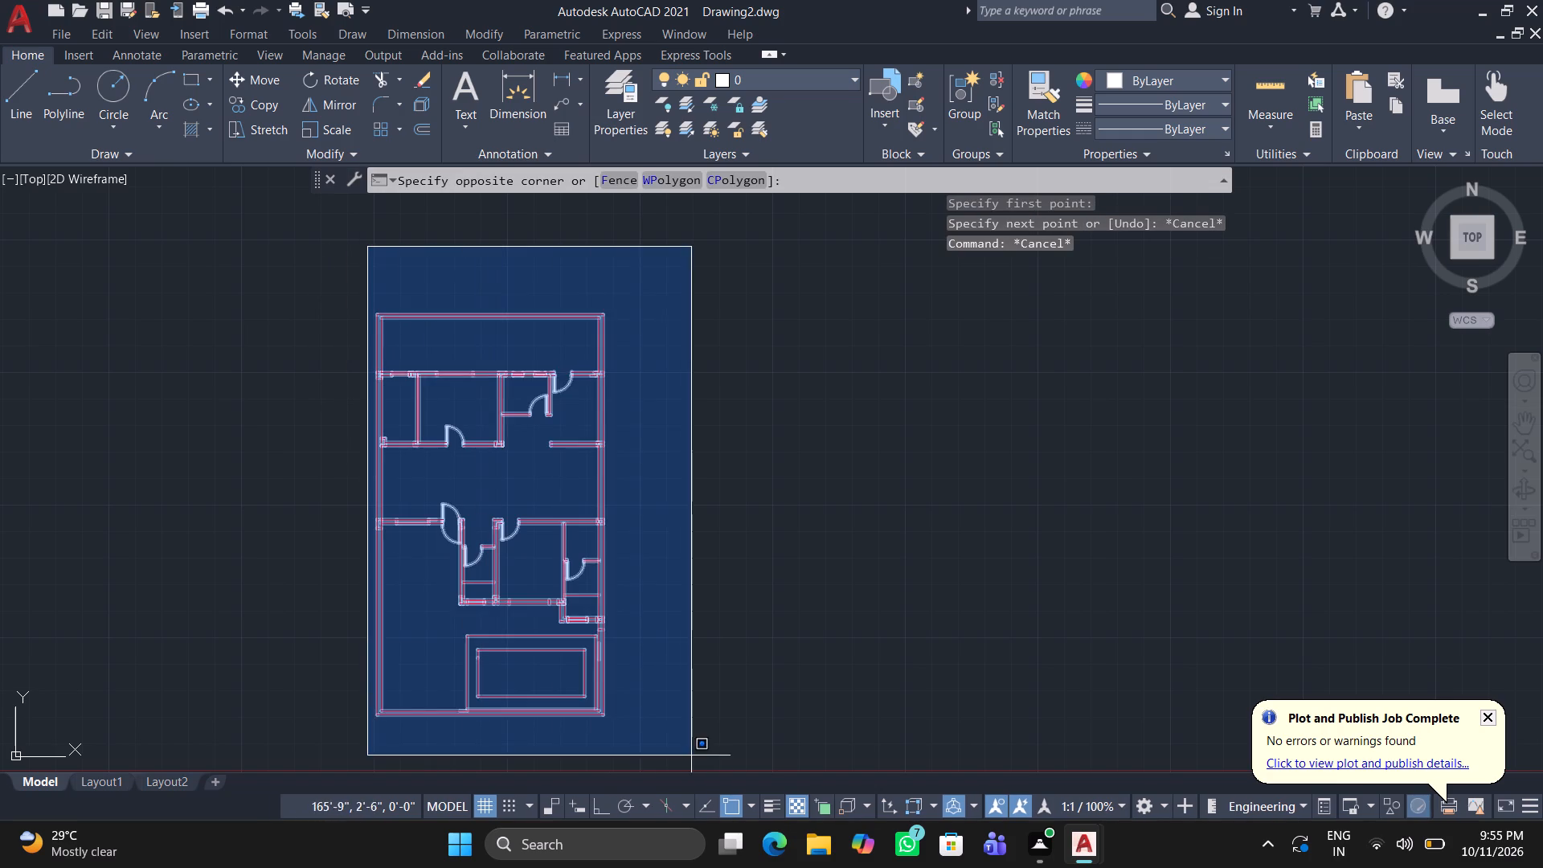
pyautogui.click(692, 755)
pyautogui.click(1217, 71)
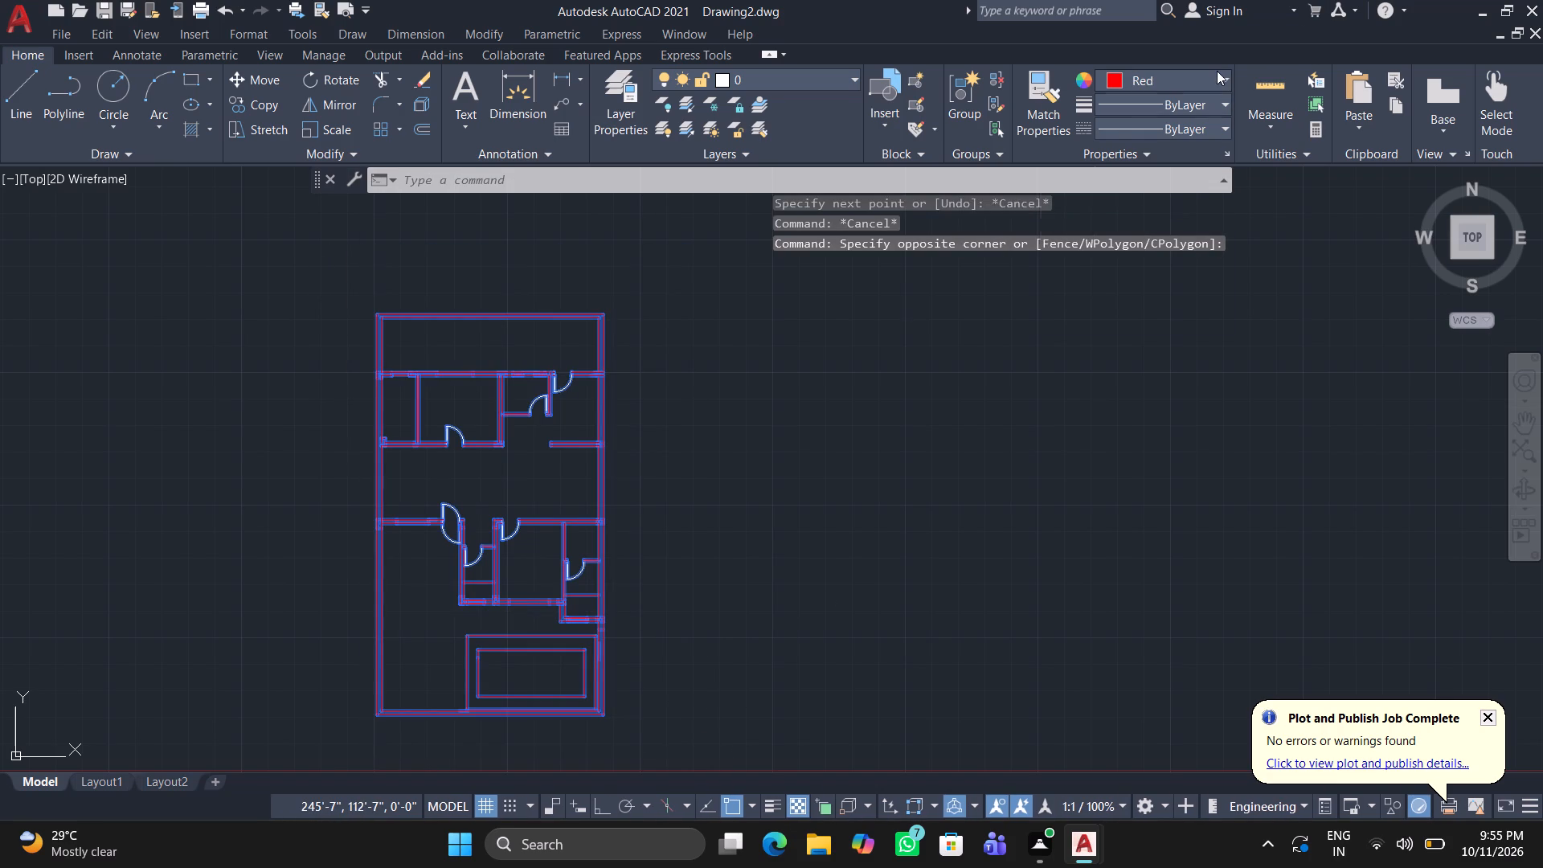
pyautogui.click(1094, 163)
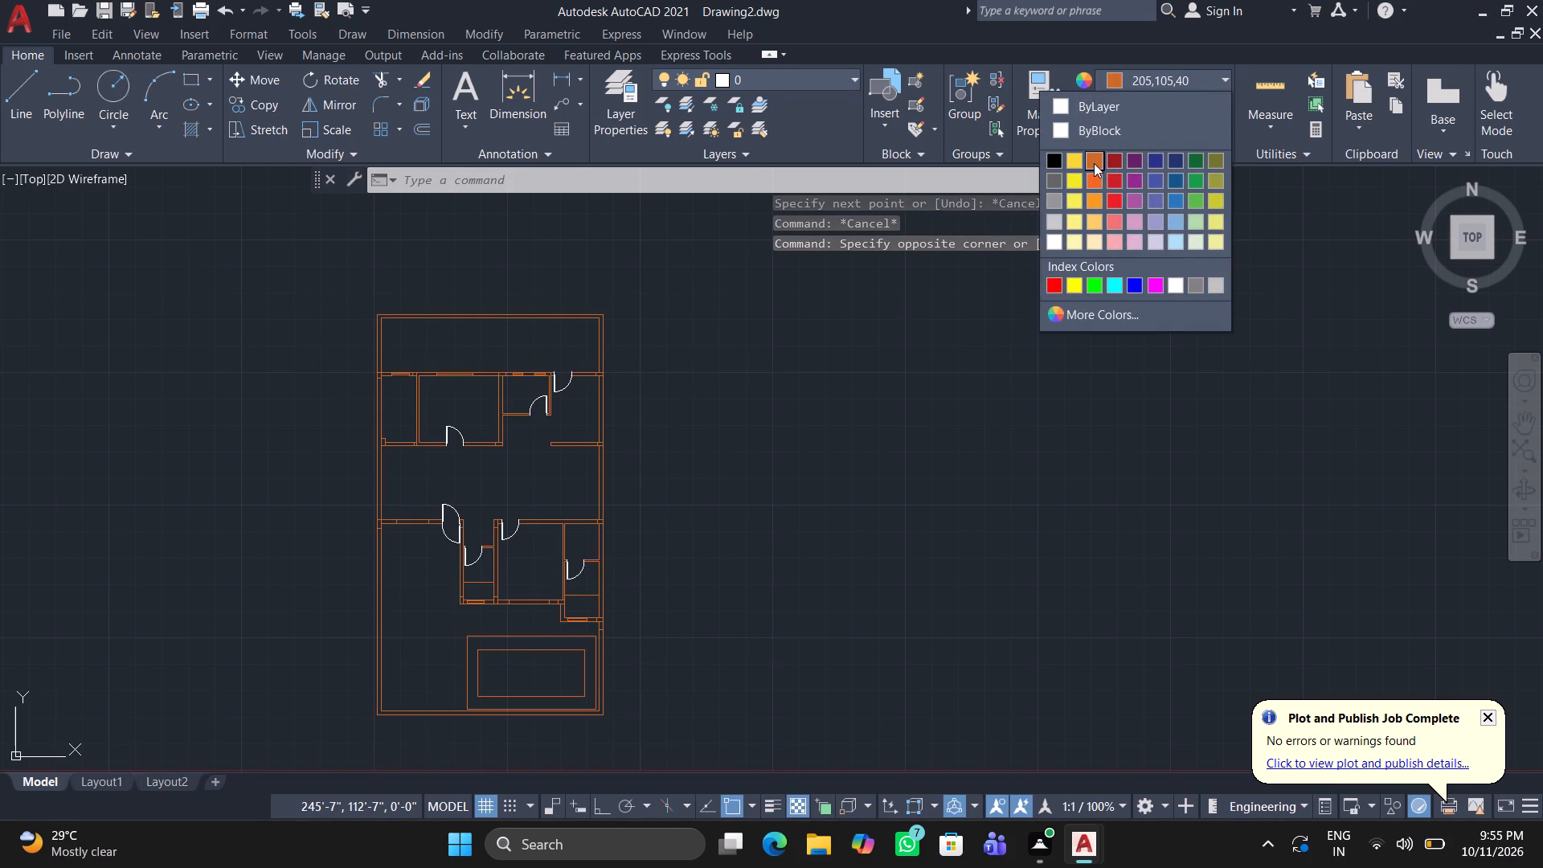
pyautogui.press('Return')
pyautogui.press('1')
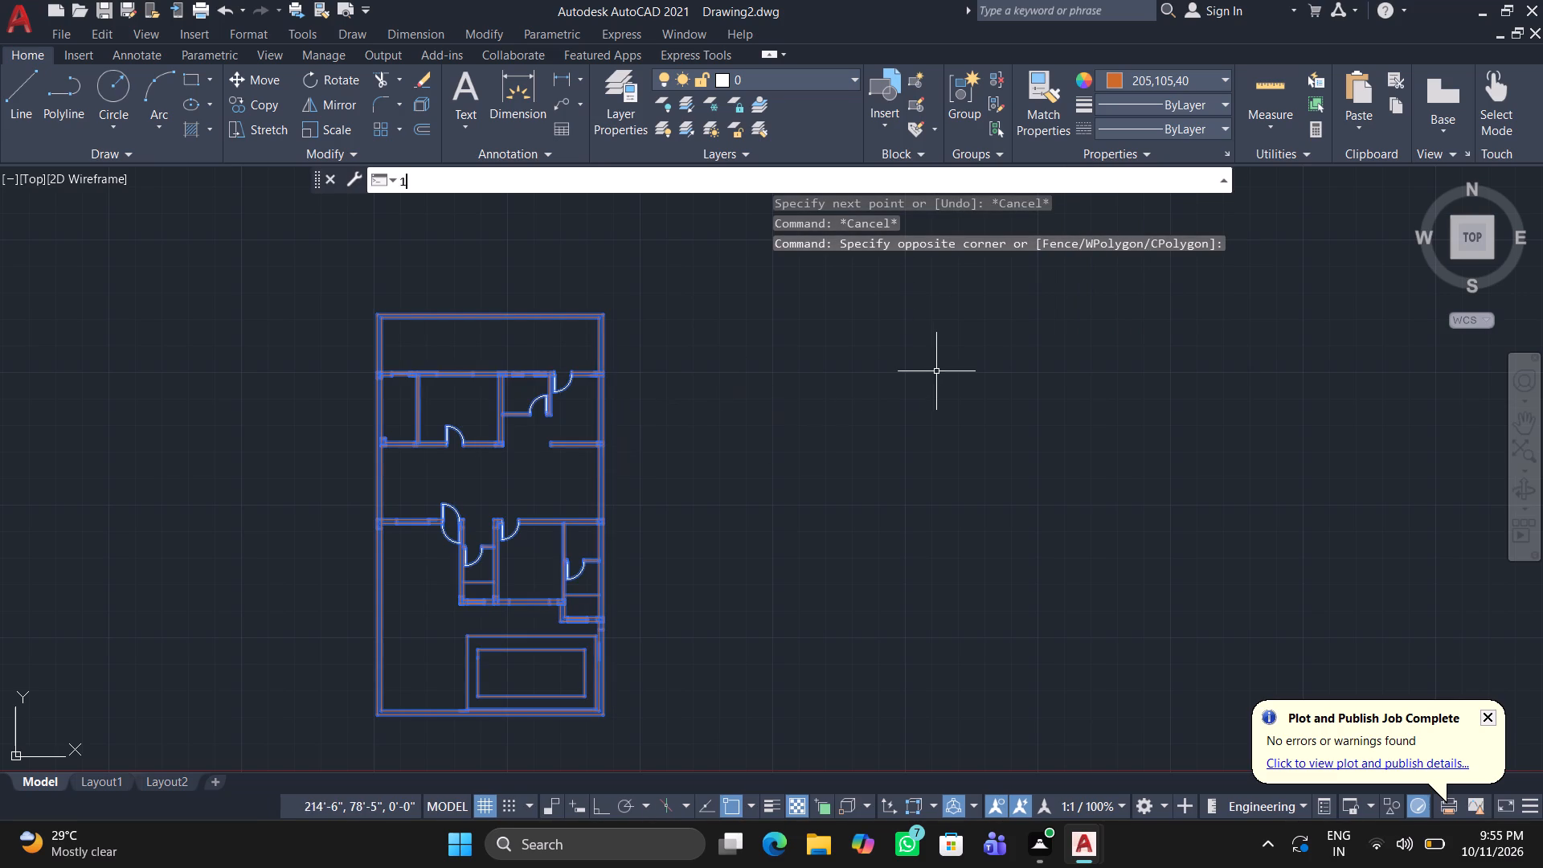
pyautogui.press('Escape')
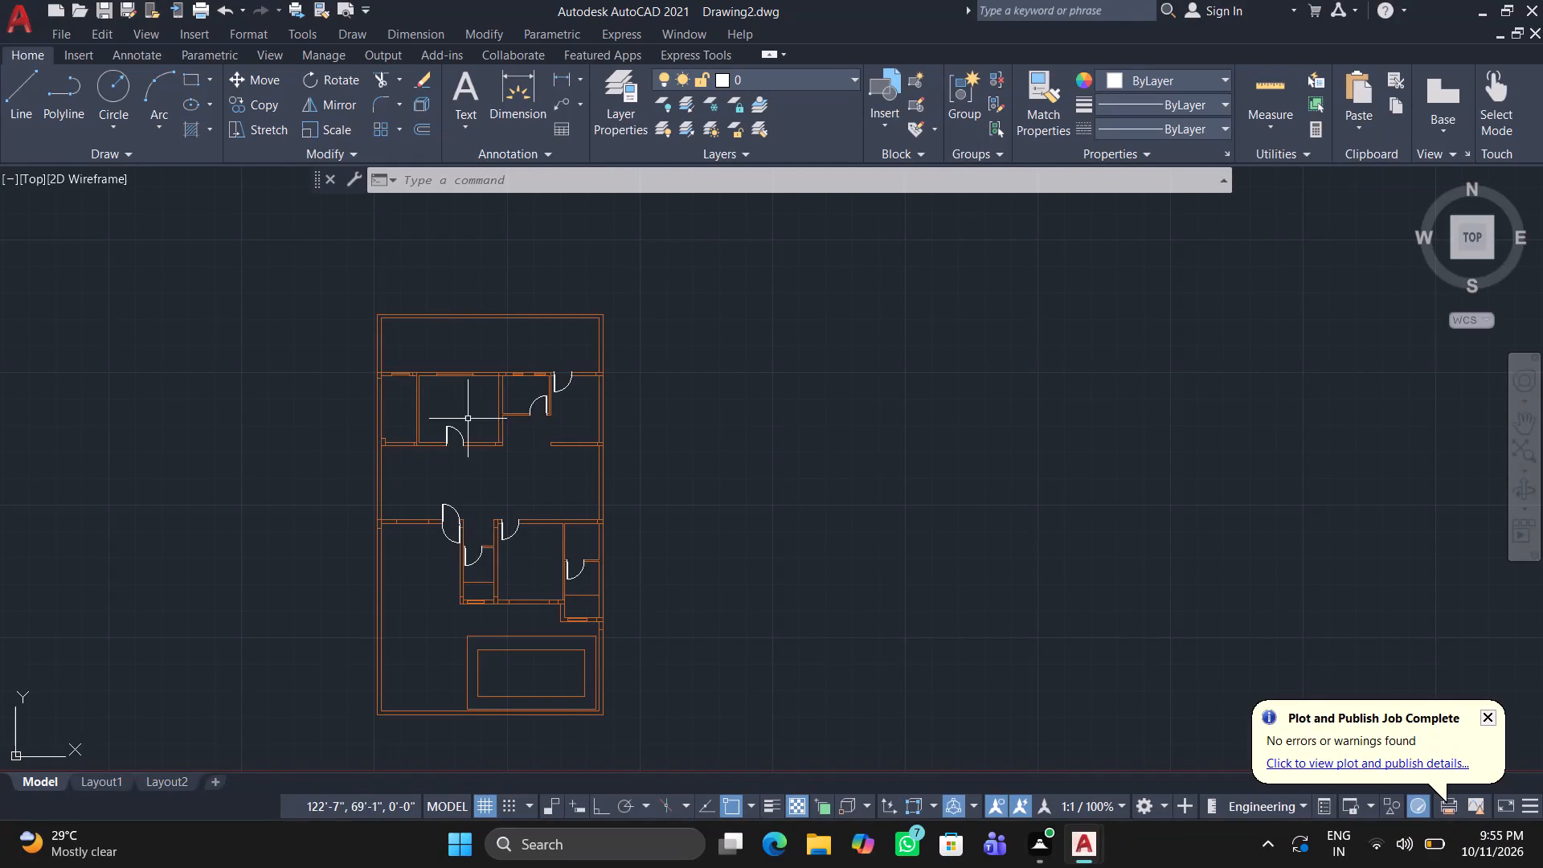
# Start a Solid hatch in Magenta and fill the two leftmost column rectangles along the upper rooms' top wall.
pyautogui.scroll(3, 354, 387)
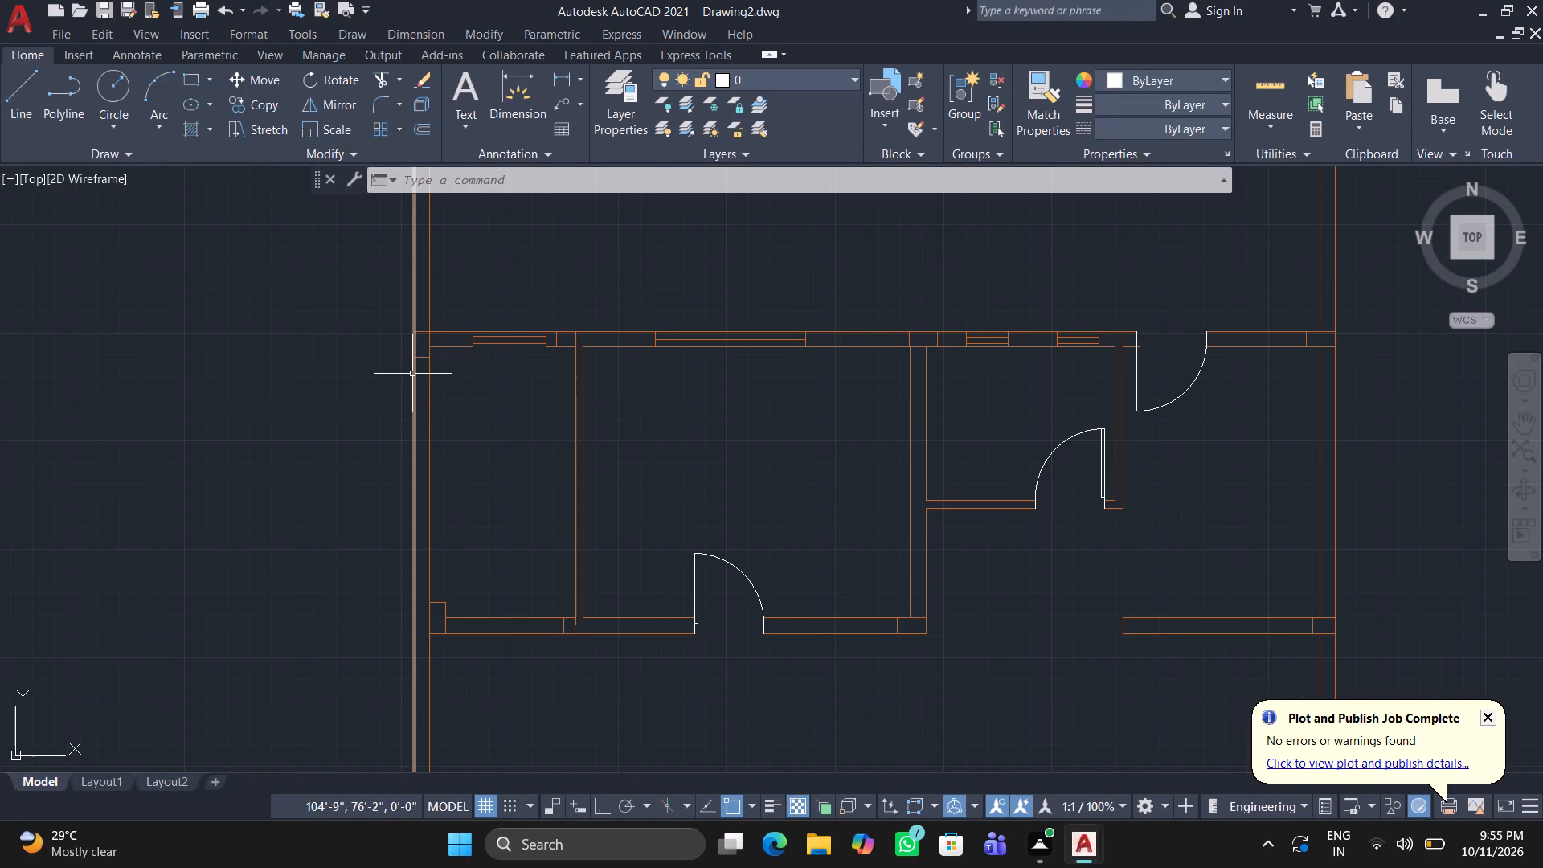
pyautogui.press('h')
pyautogui.press('Return')
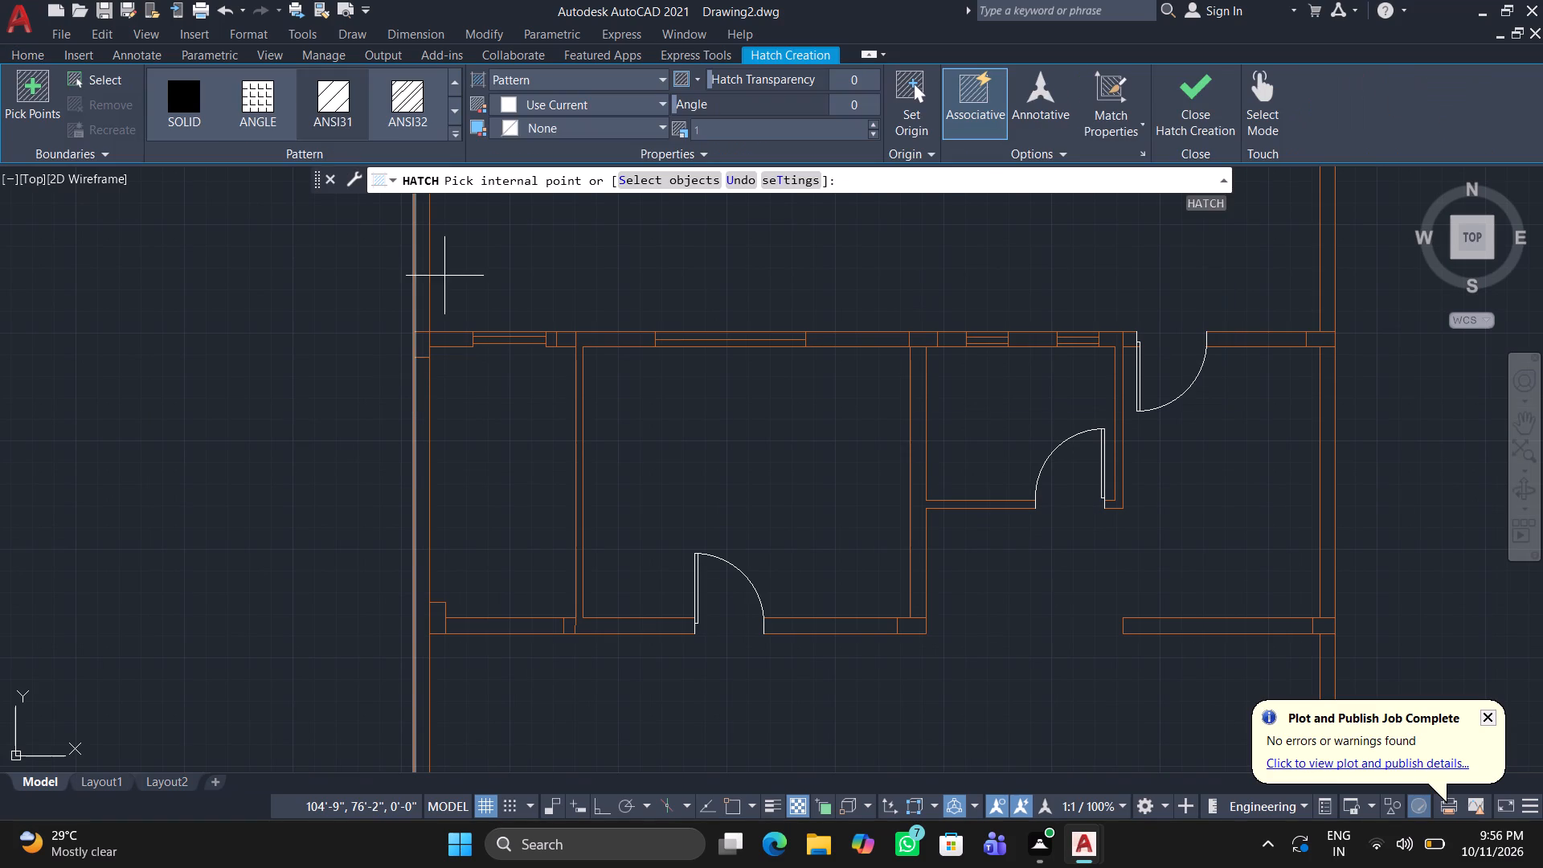
pyautogui.click(184, 96)
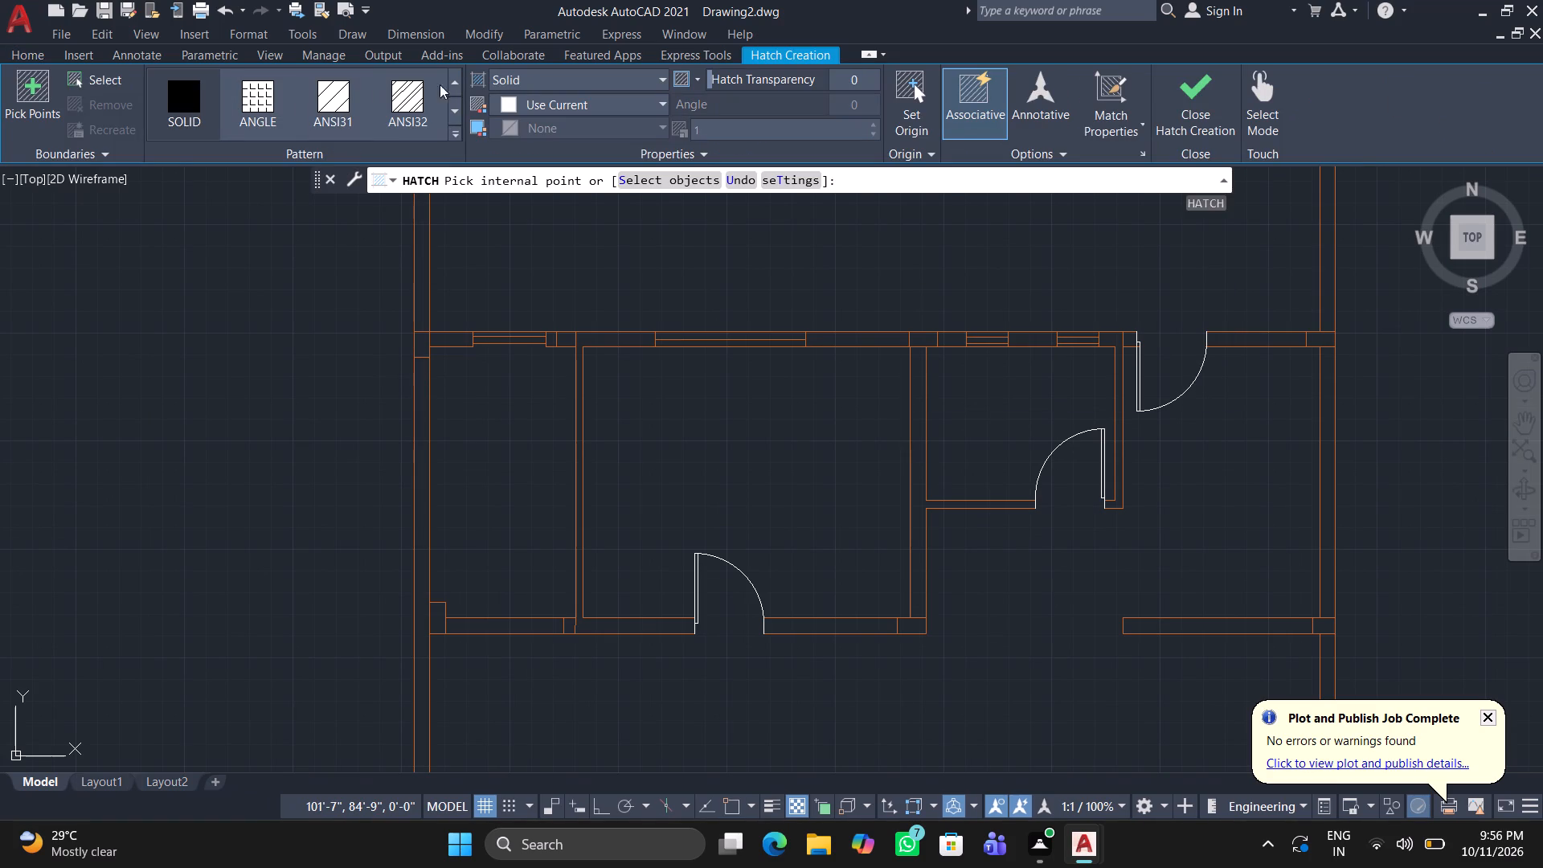
pyautogui.click(511, 106)
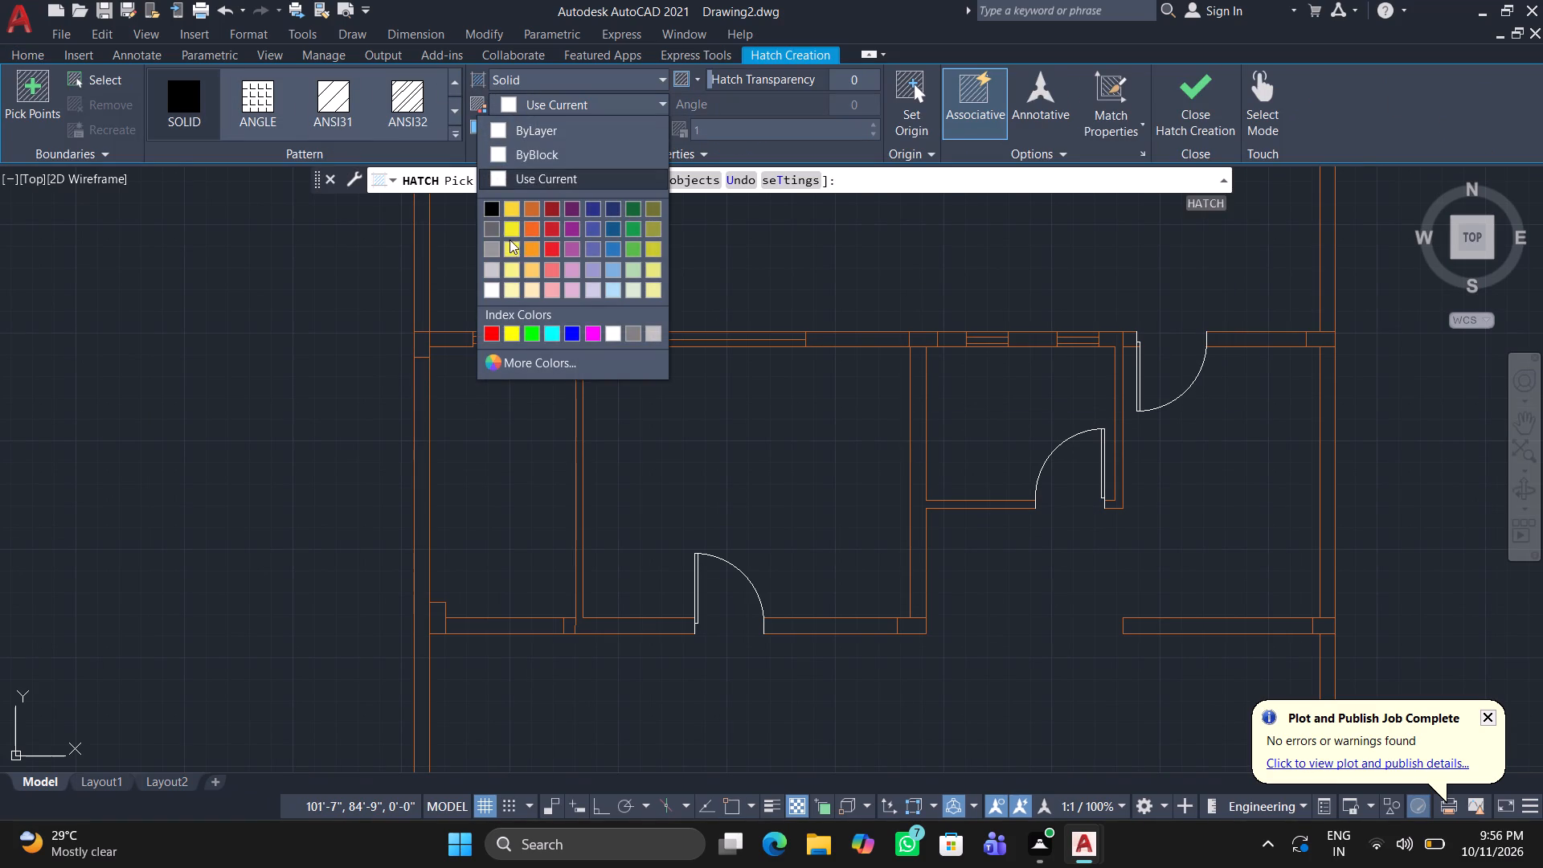
pyautogui.click(592, 334)
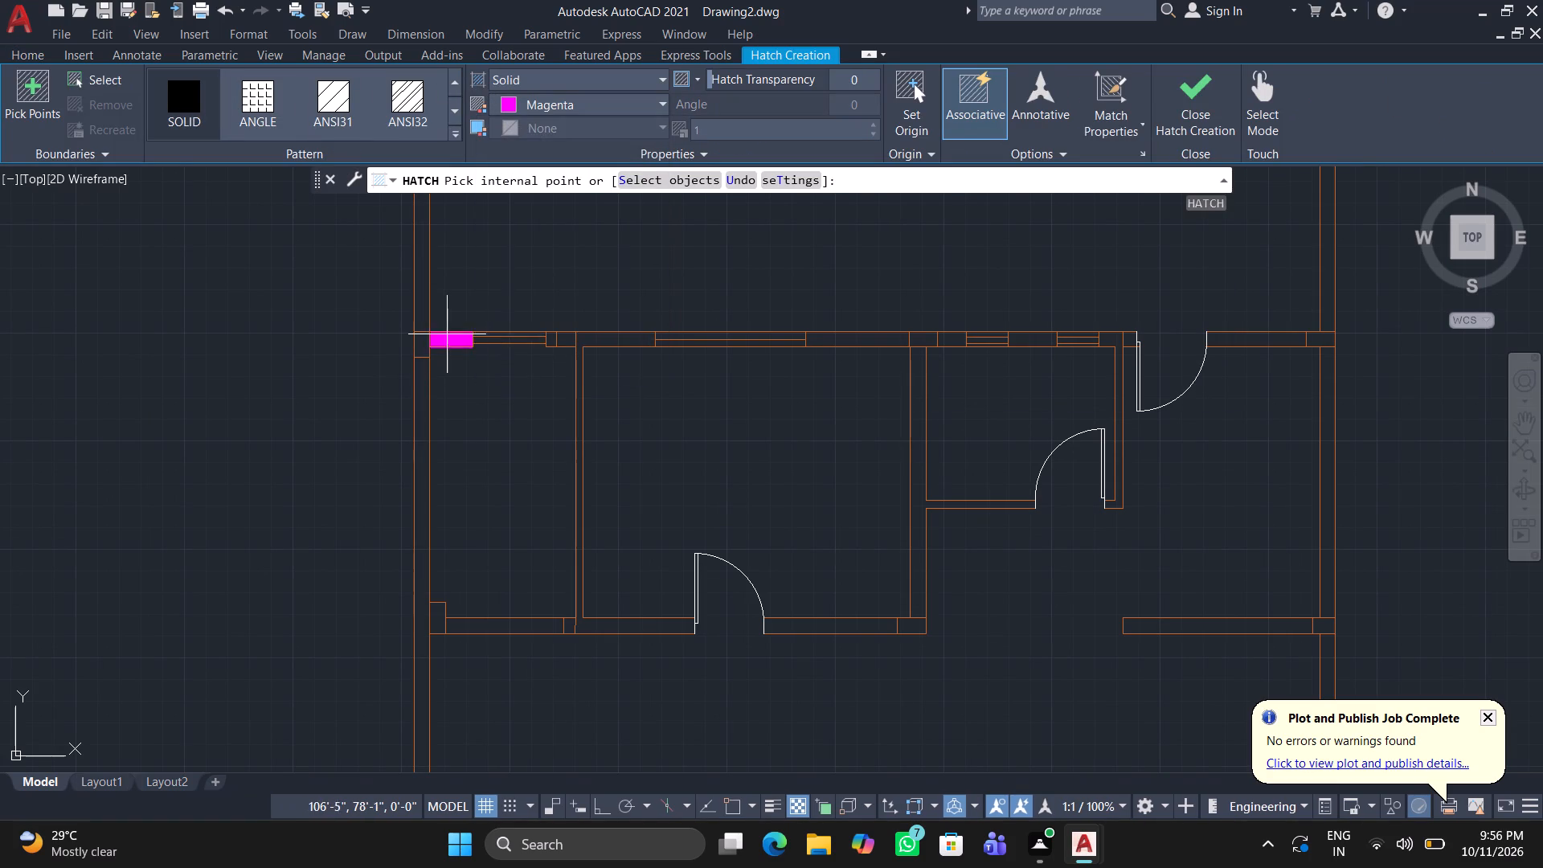
pyautogui.scroll(2, 446, 335)
pyautogui.click(391, 360)
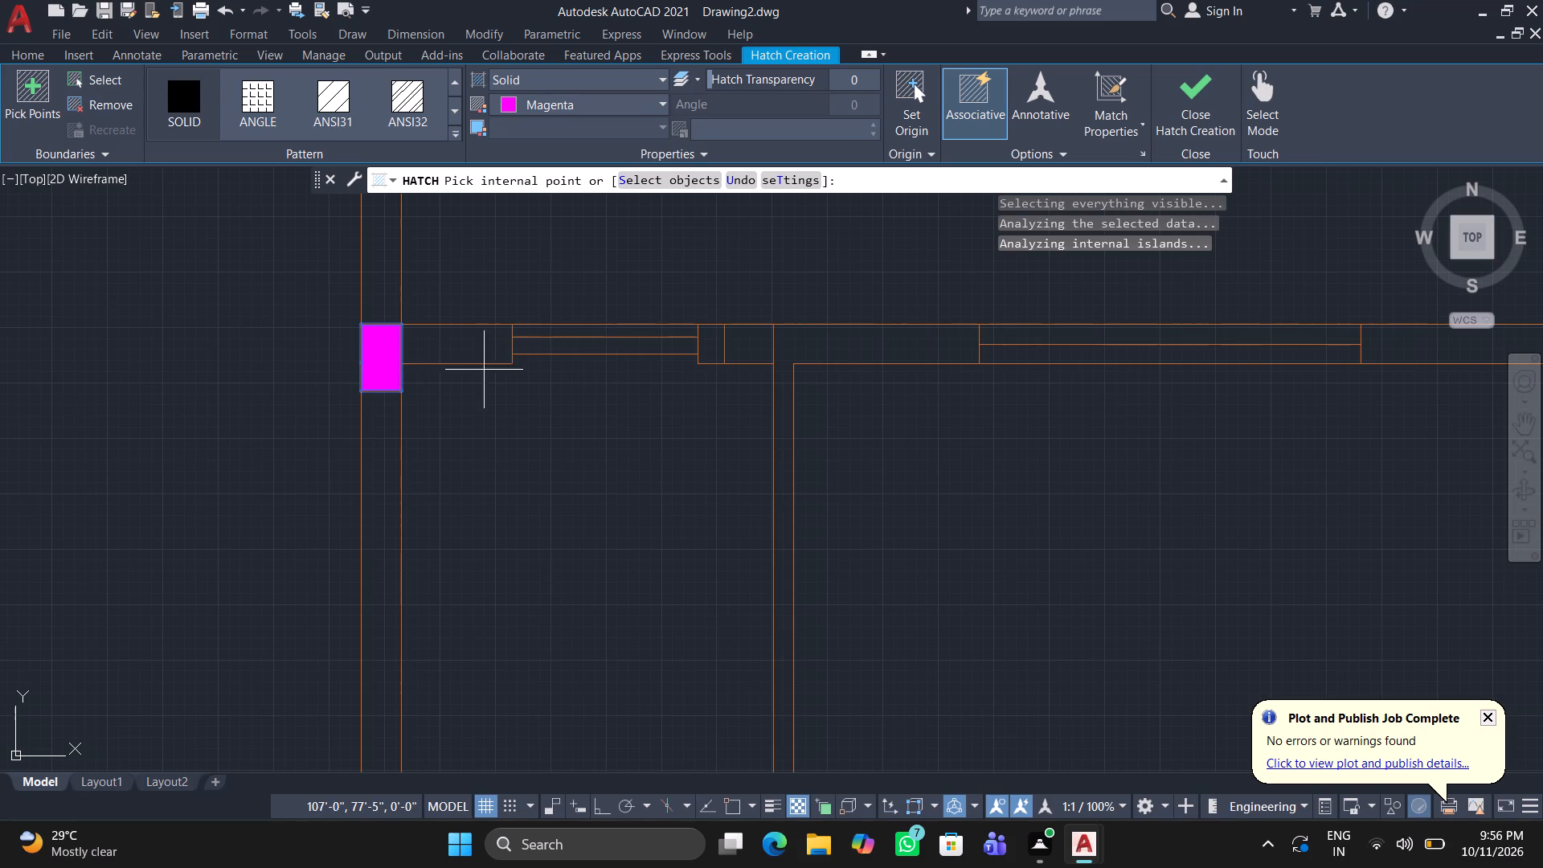
pyautogui.moveTo(551, 468); pyautogui.dragTo(177, 452, button='middle')
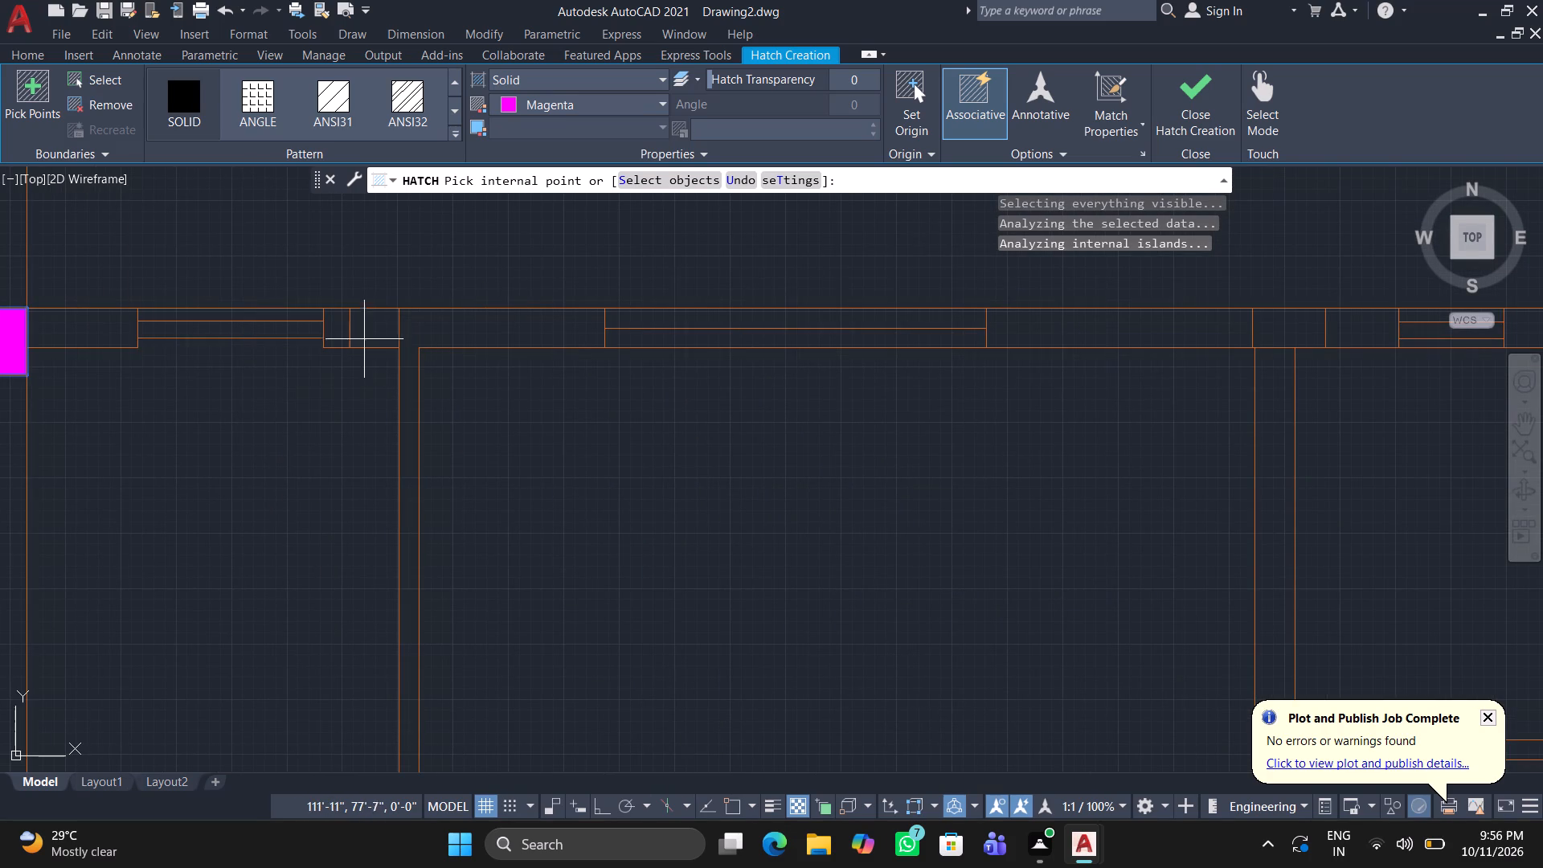
pyautogui.click(365, 334)
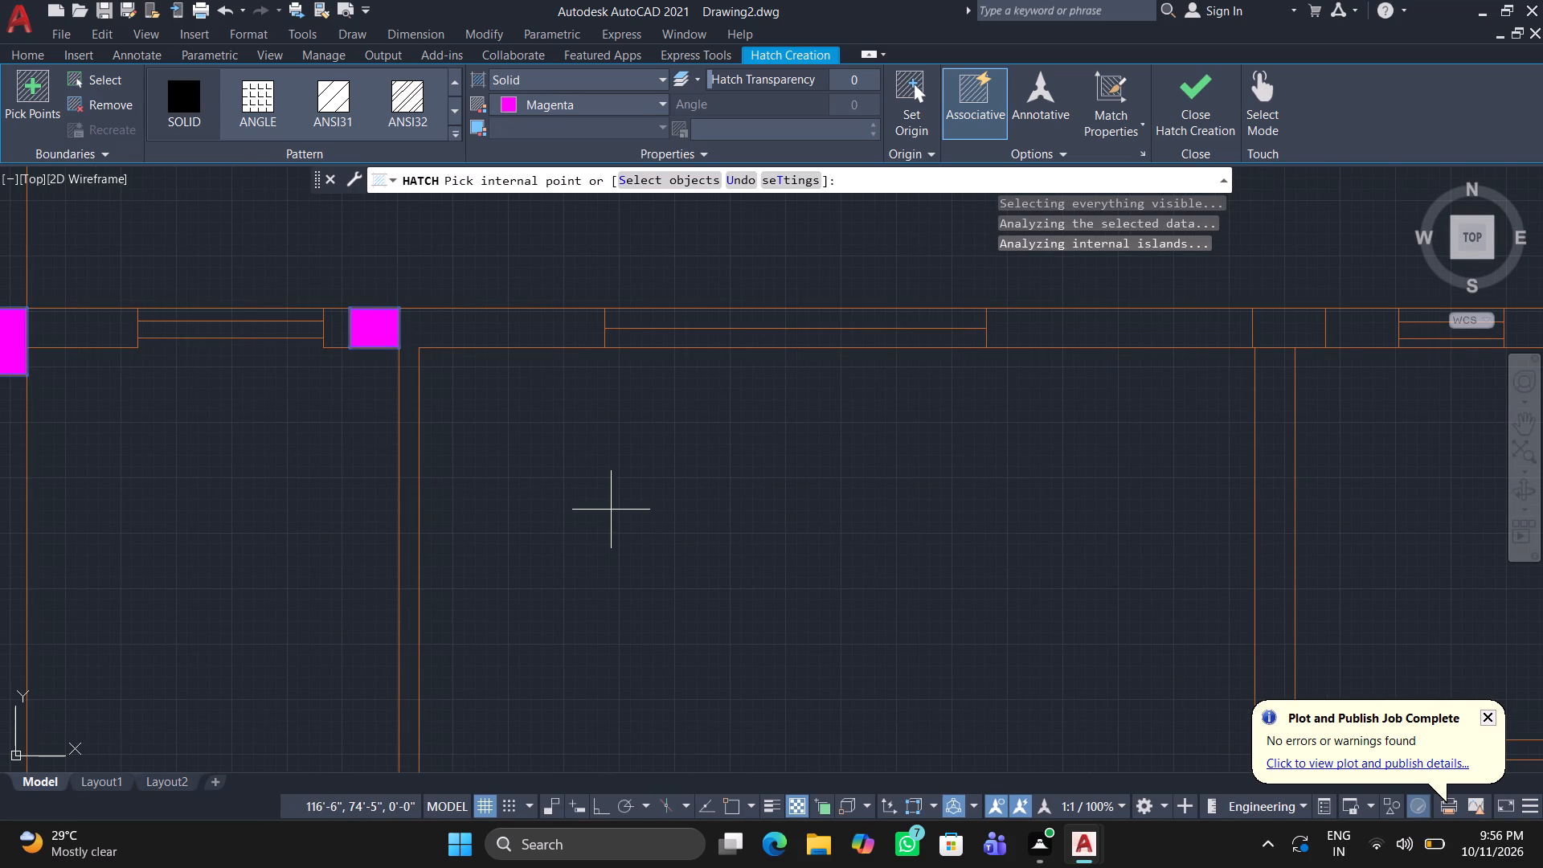
# Fill the other two column rectangles on that top wall, at the middle partition and the right outer wall.
pyautogui.scroll(-2, 624, 508)
pyautogui.moveTo(605, 508); pyautogui.dragTo(71, 559, button='middle')
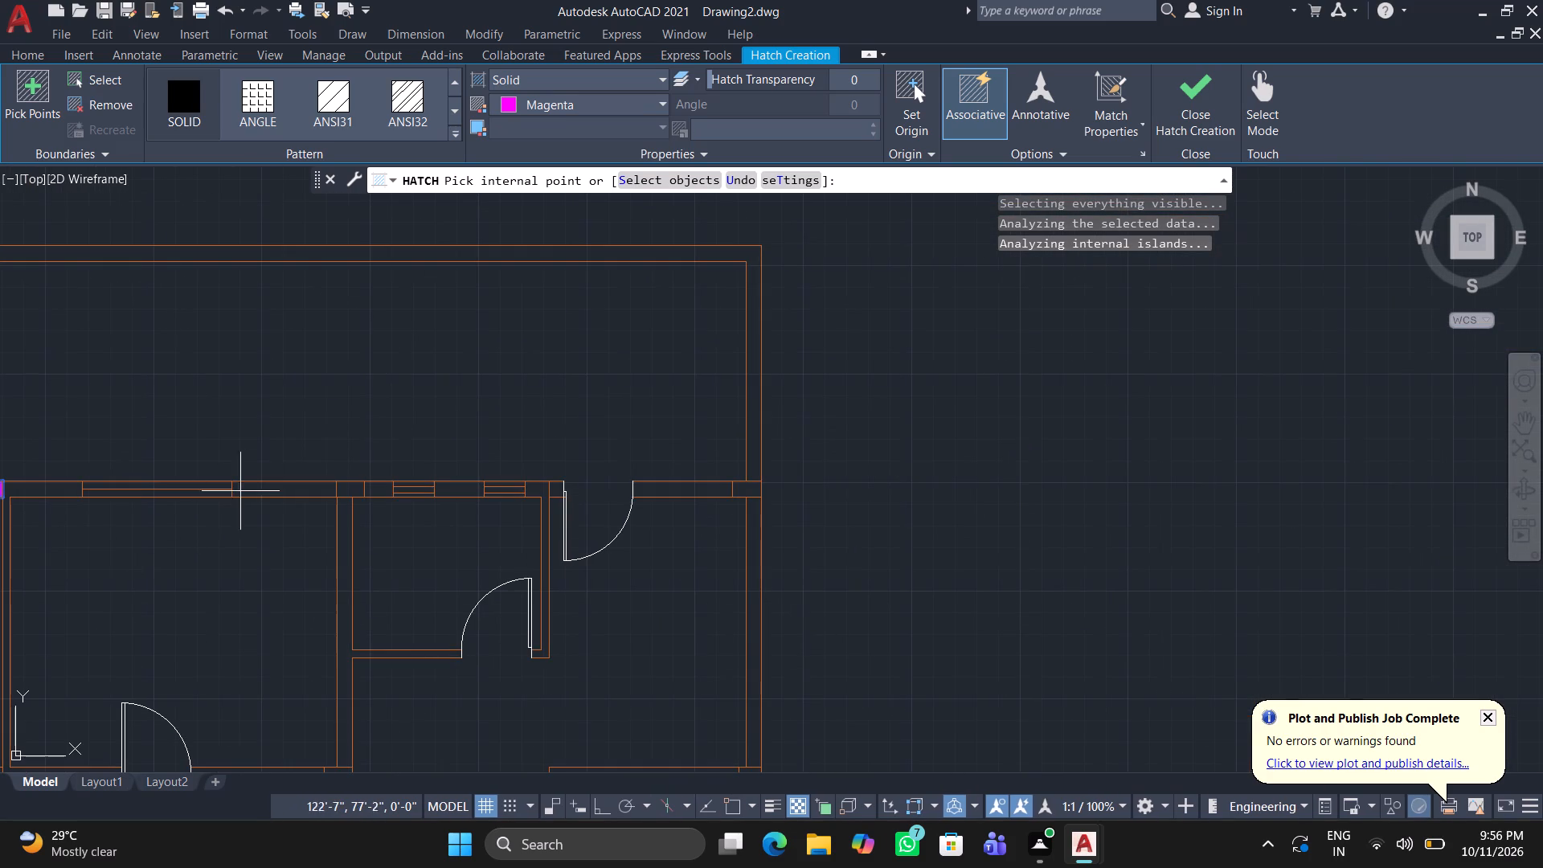
pyautogui.scroll(2, 313, 487)
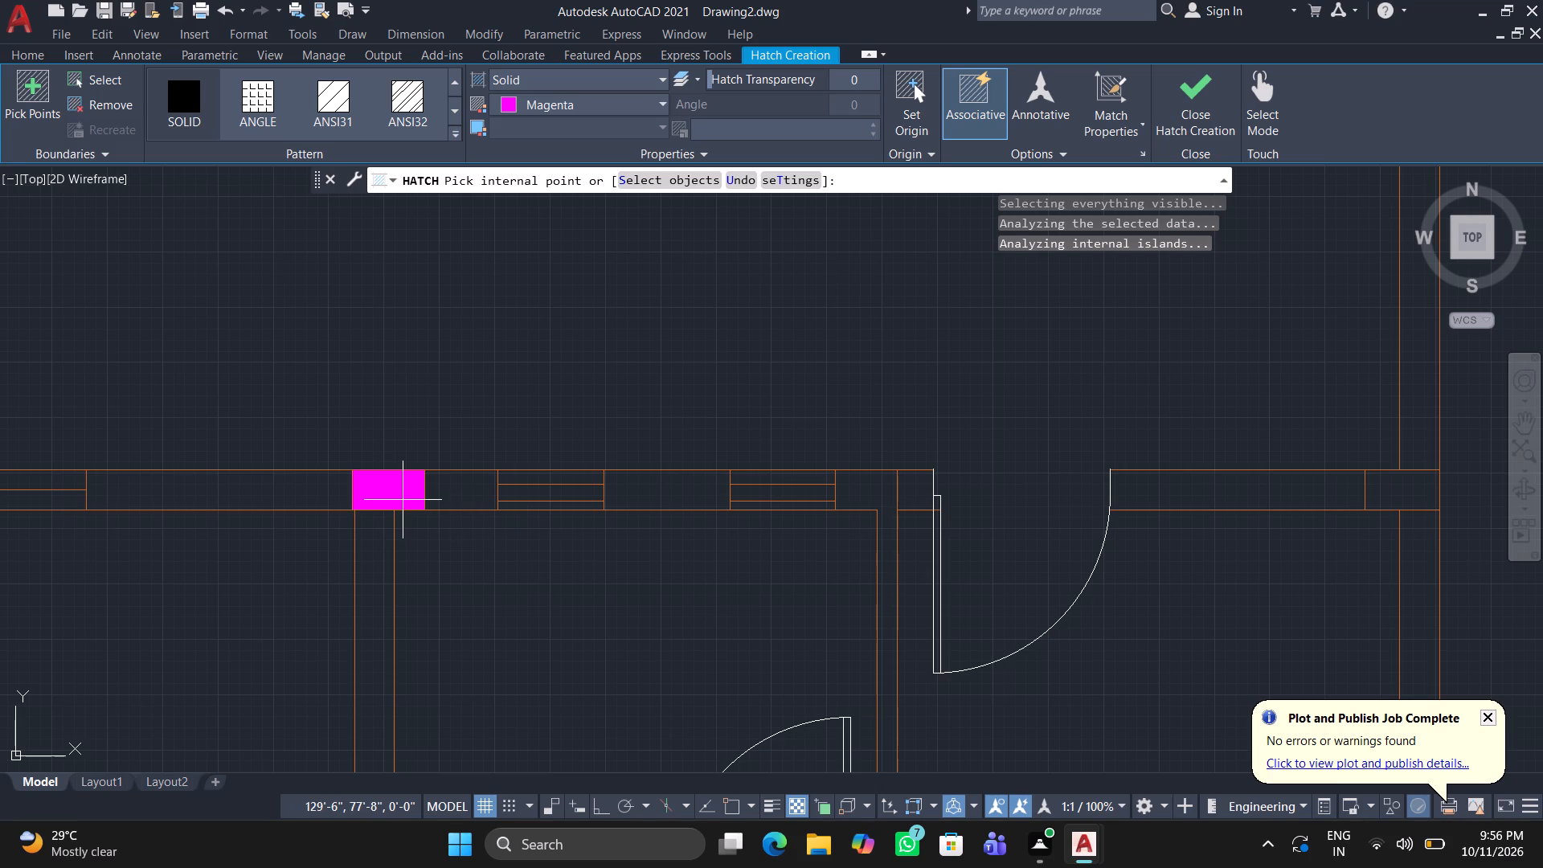
pyautogui.click(403, 500)
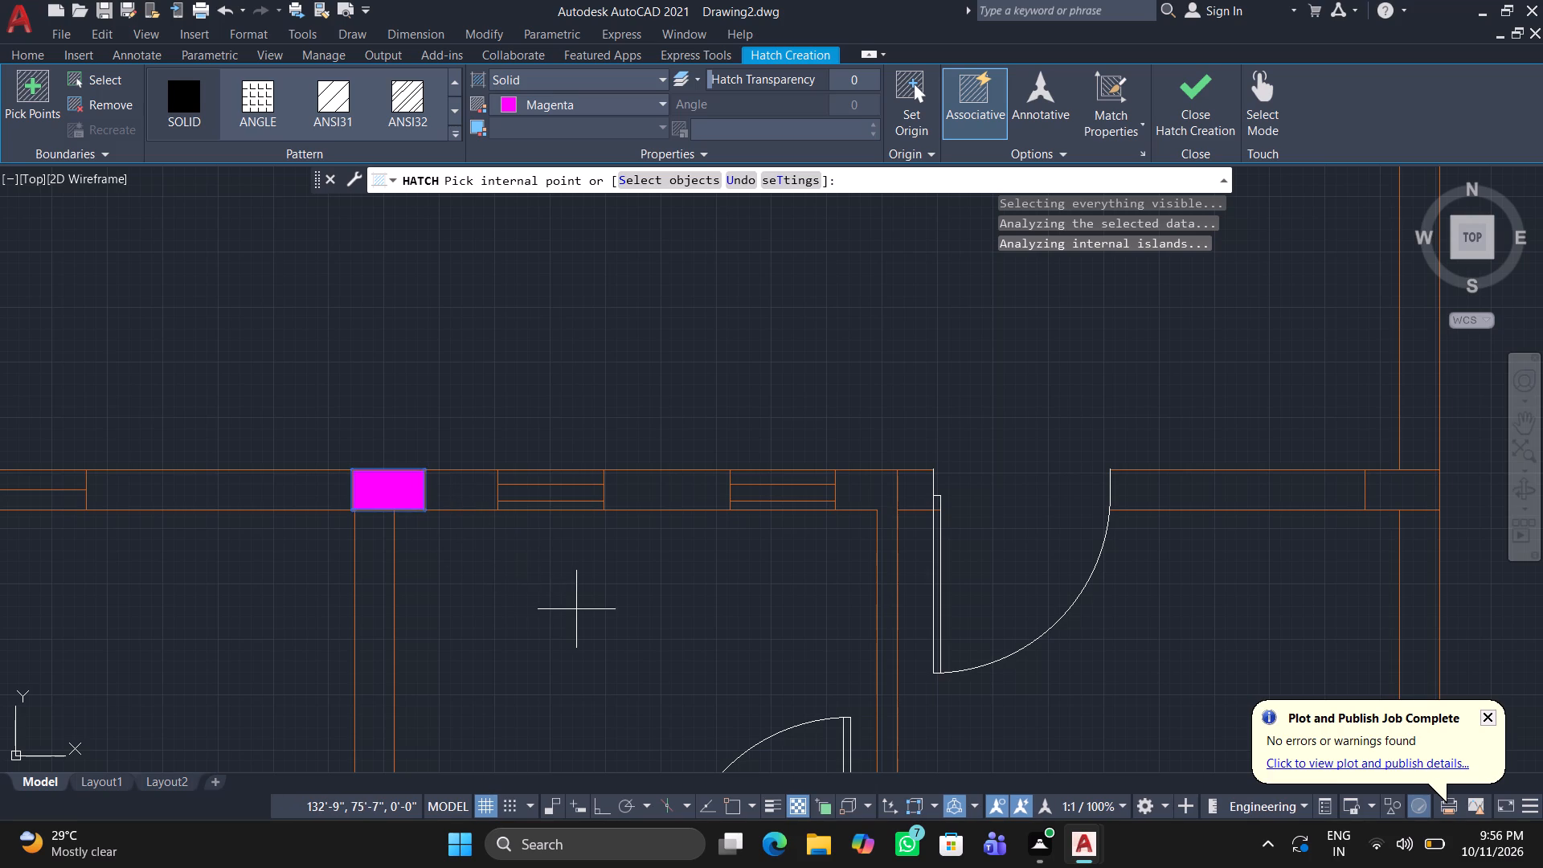
pyautogui.scroll(-1, 579, 615)
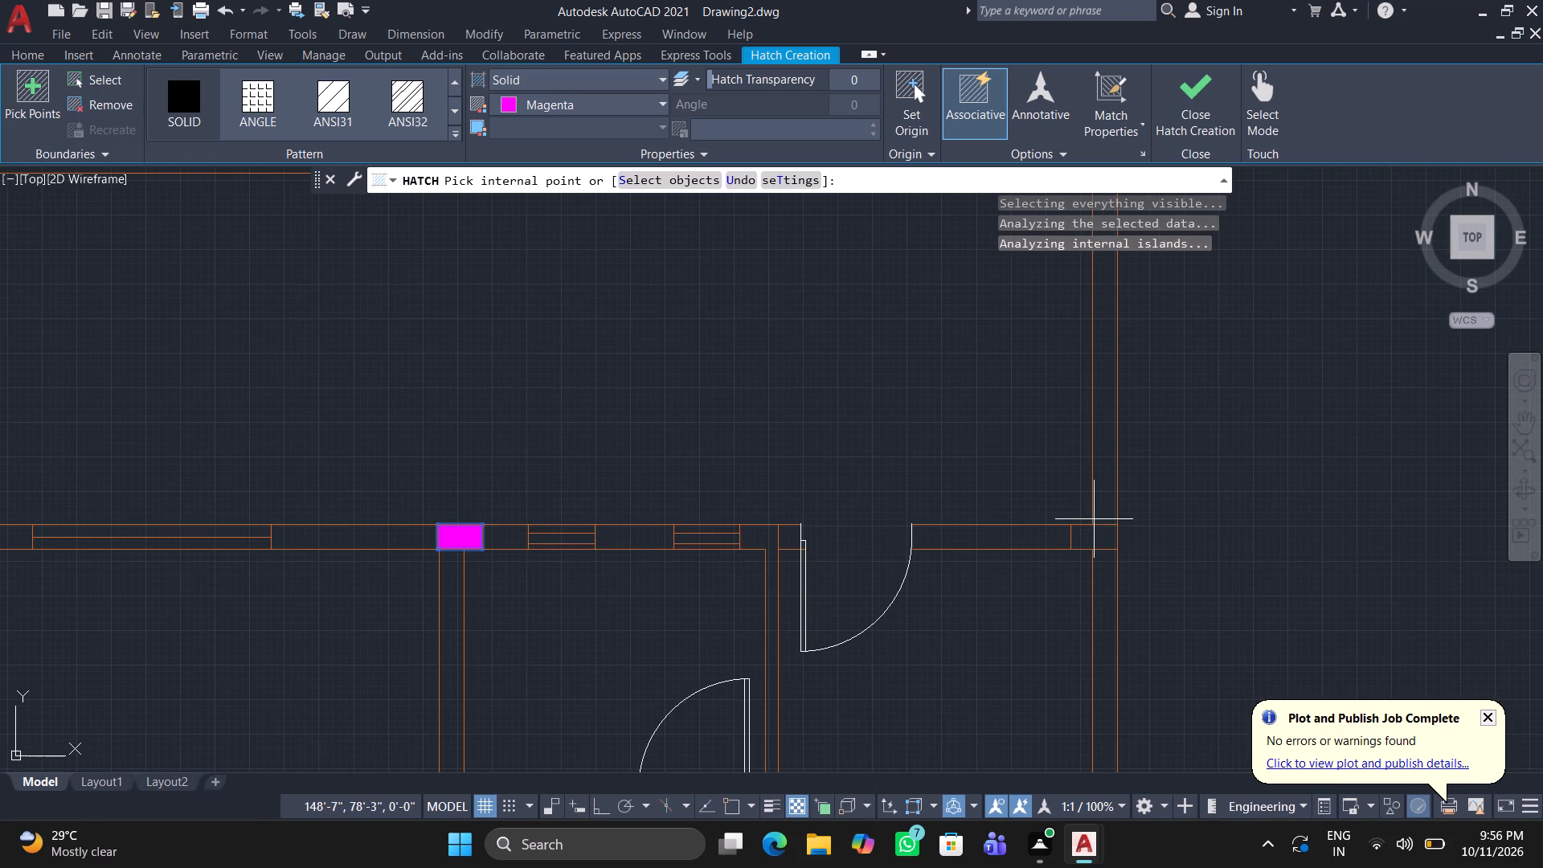
pyautogui.click(1097, 532)
# Fill the four column rectangles along the upper rooms' bottom wall with the solid Magenta hatch.
pyautogui.scroll(-2, 991, 641)
pyautogui.moveTo(947, 668); pyautogui.dragTo(702, 447, button='middle')
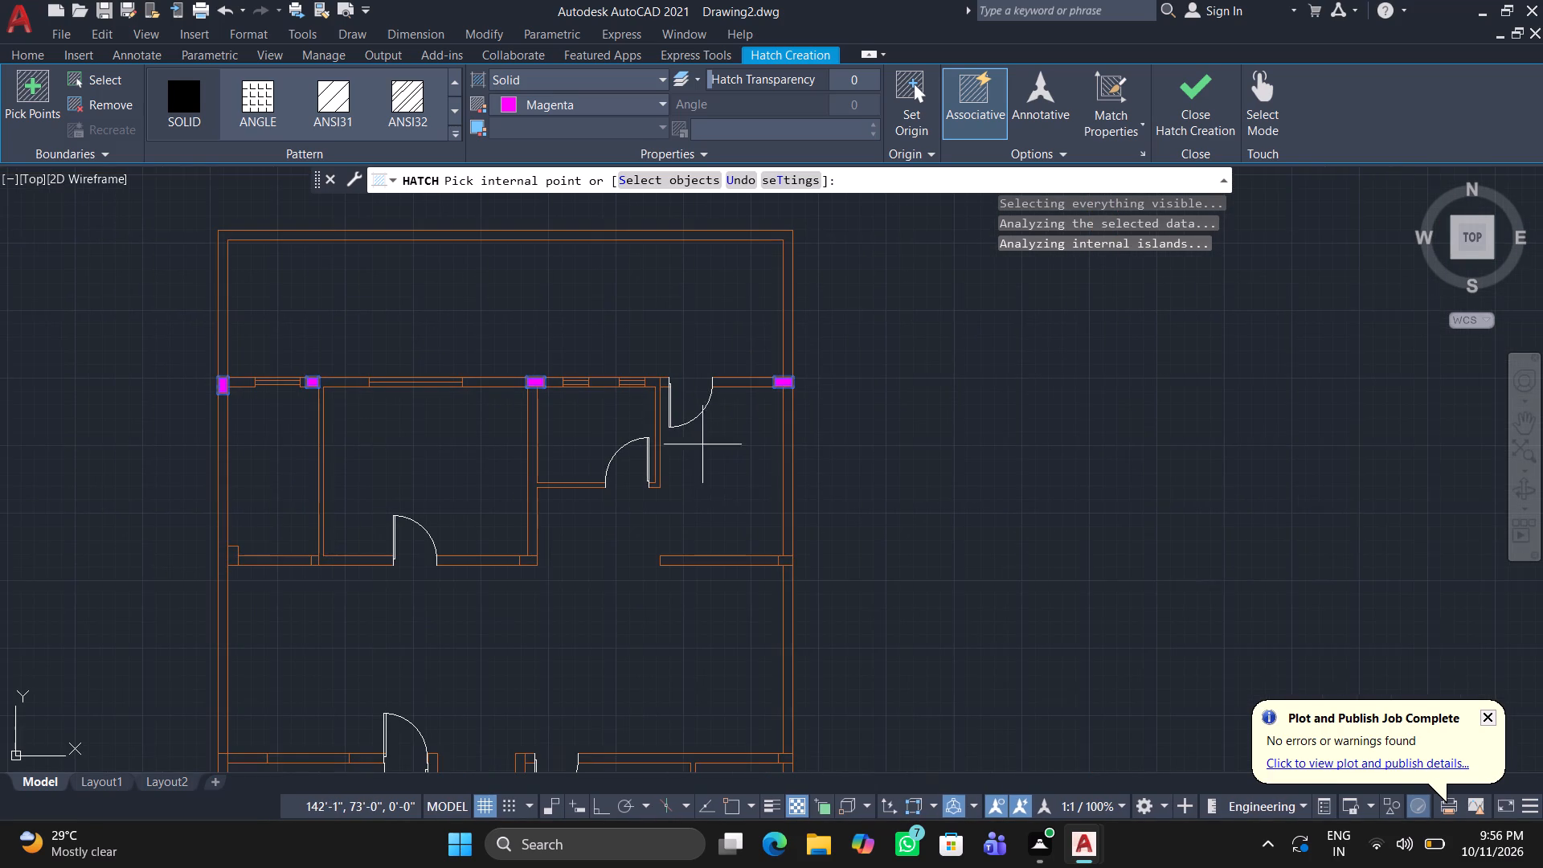
pyautogui.scroll(2, 780, 557)
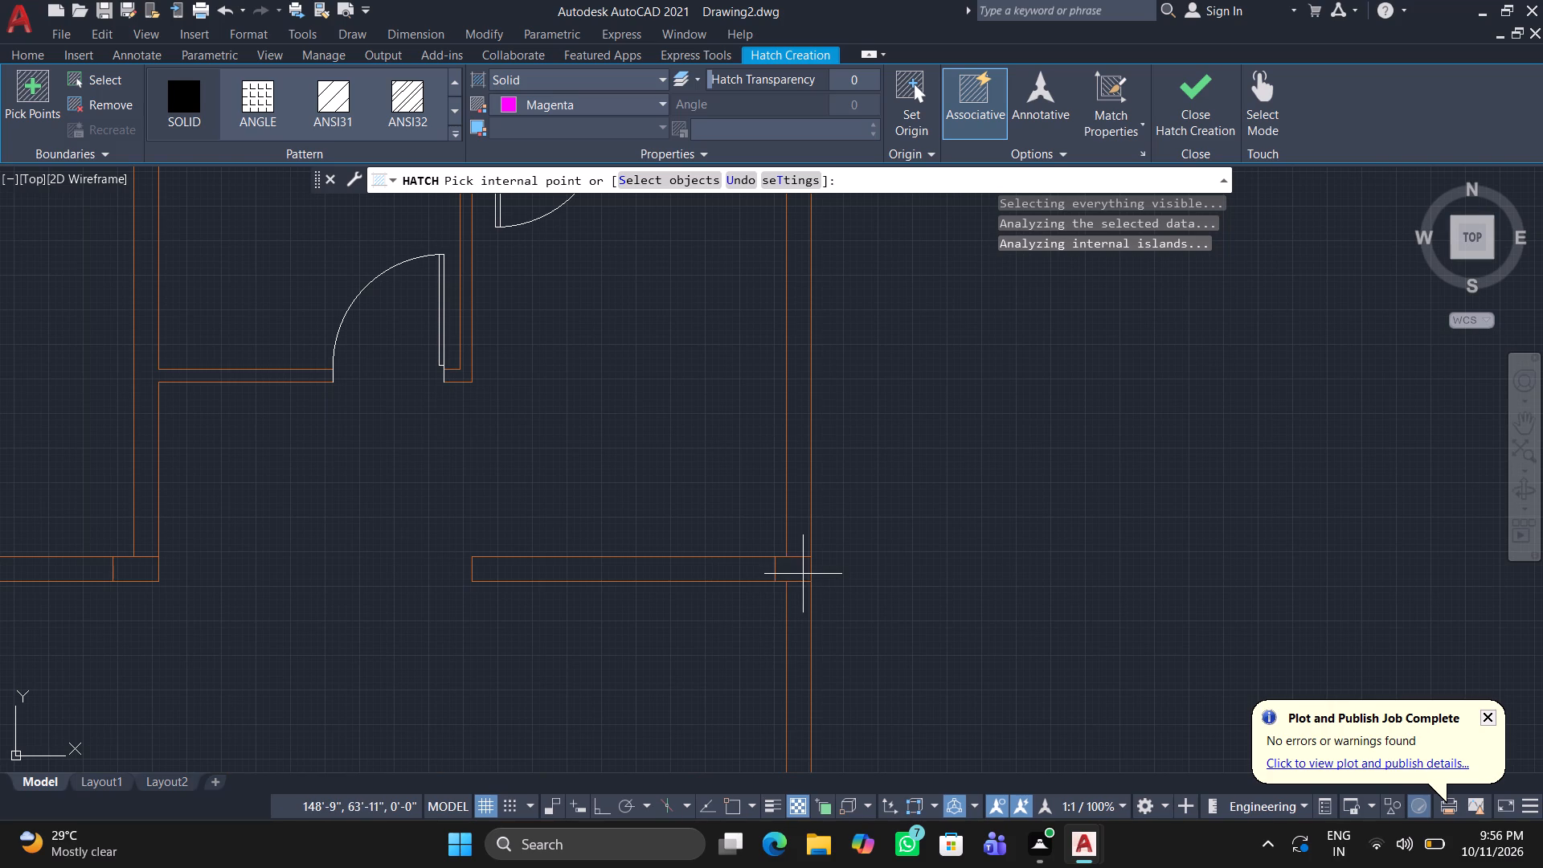
pyautogui.click(800, 571)
pyautogui.scroll(-2, 212, 861)
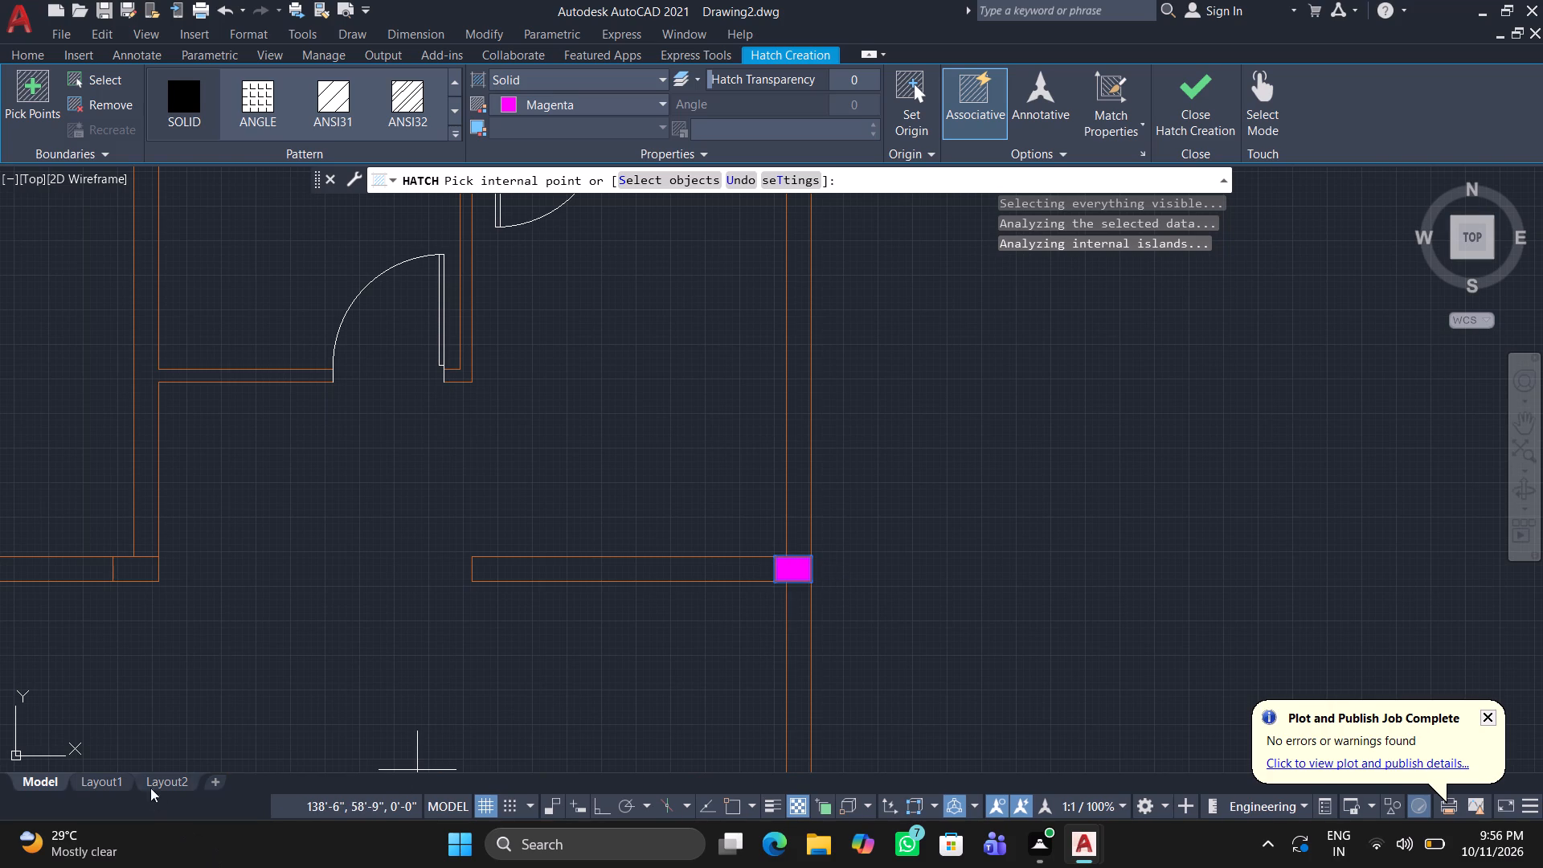
pyautogui.click(133, 576)
pyautogui.scroll(-3, 117, 636)
pyautogui.moveTo(117, 636); pyautogui.dragTo(577, 593, button='middle')
pyautogui.scroll(3, 399, 570)
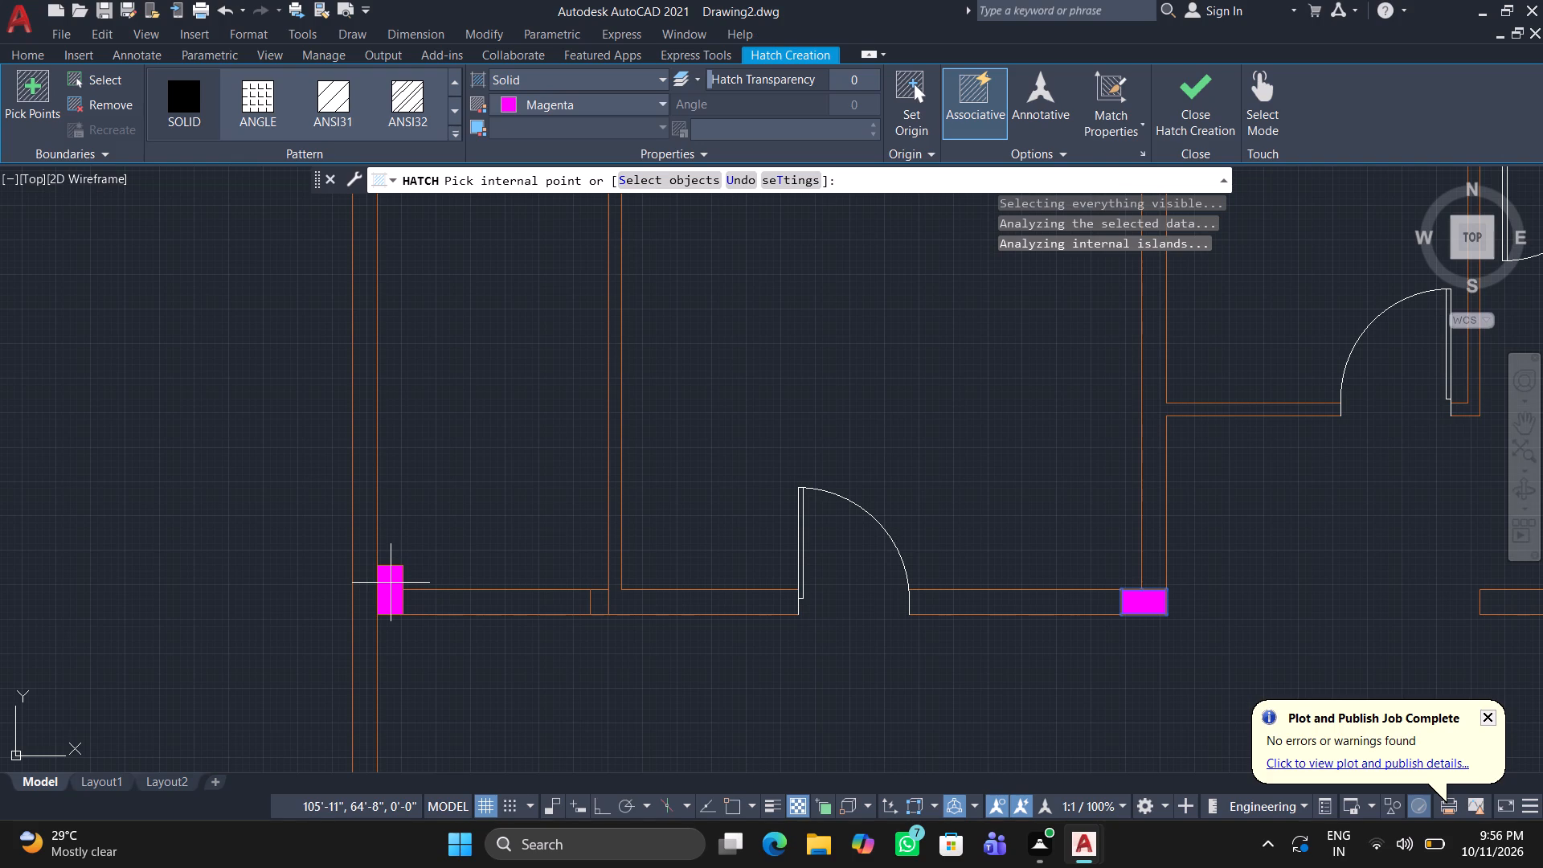
pyautogui.click(391, 583)
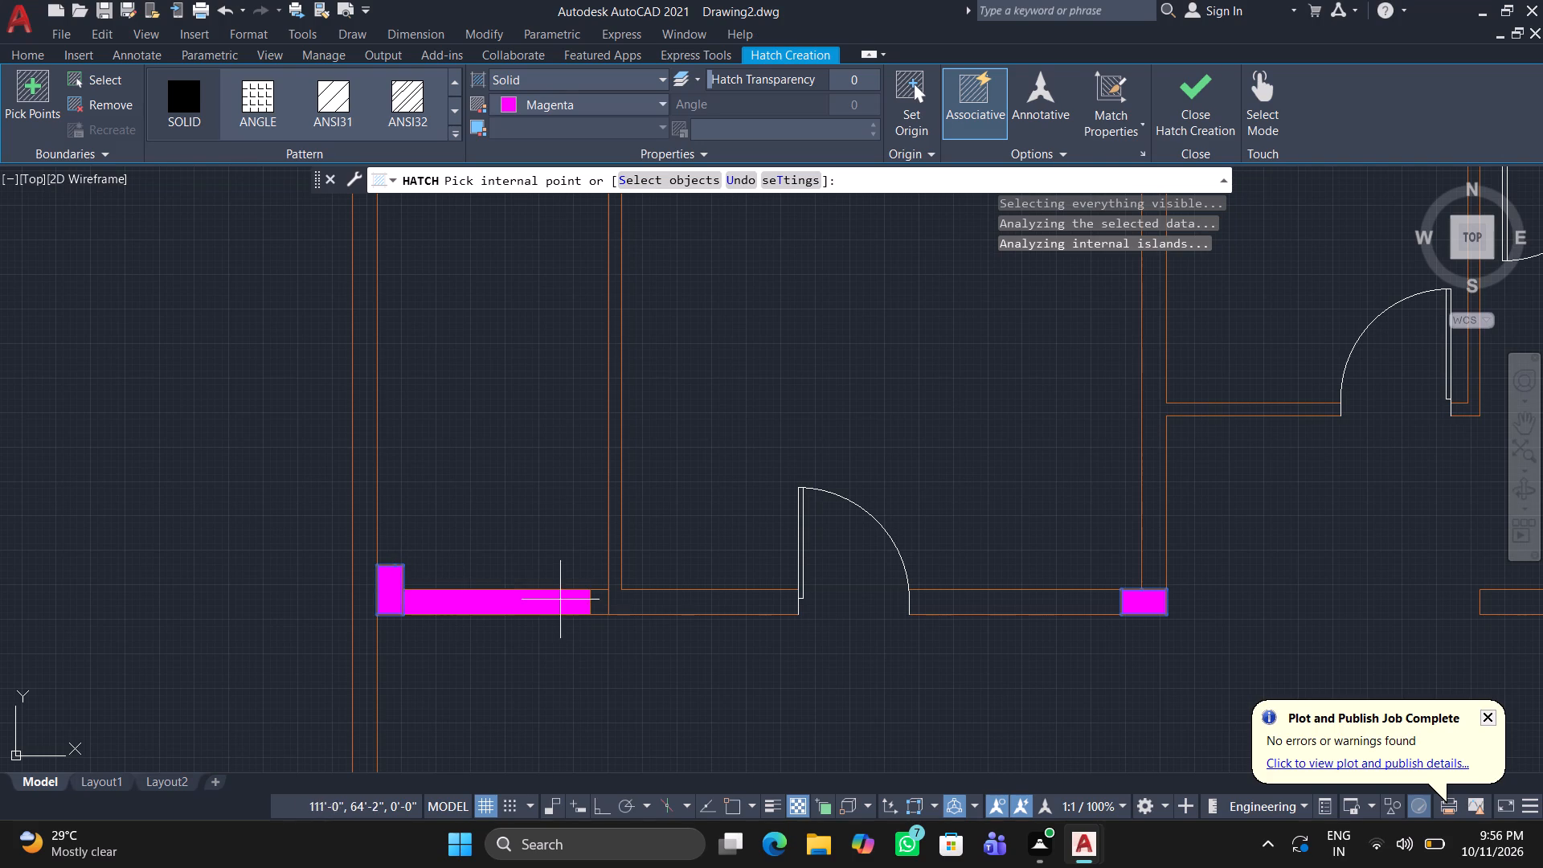
pyautogui.click(600, 609)
# Fill the column rectangle in the left outer wall where the lower rooms' top wall meets it.
pyautogui.scroll(-2, 576, 651)
pyautogui.moveTo(563, 678); pyautogui.dragTo(456, 431, button='middle')
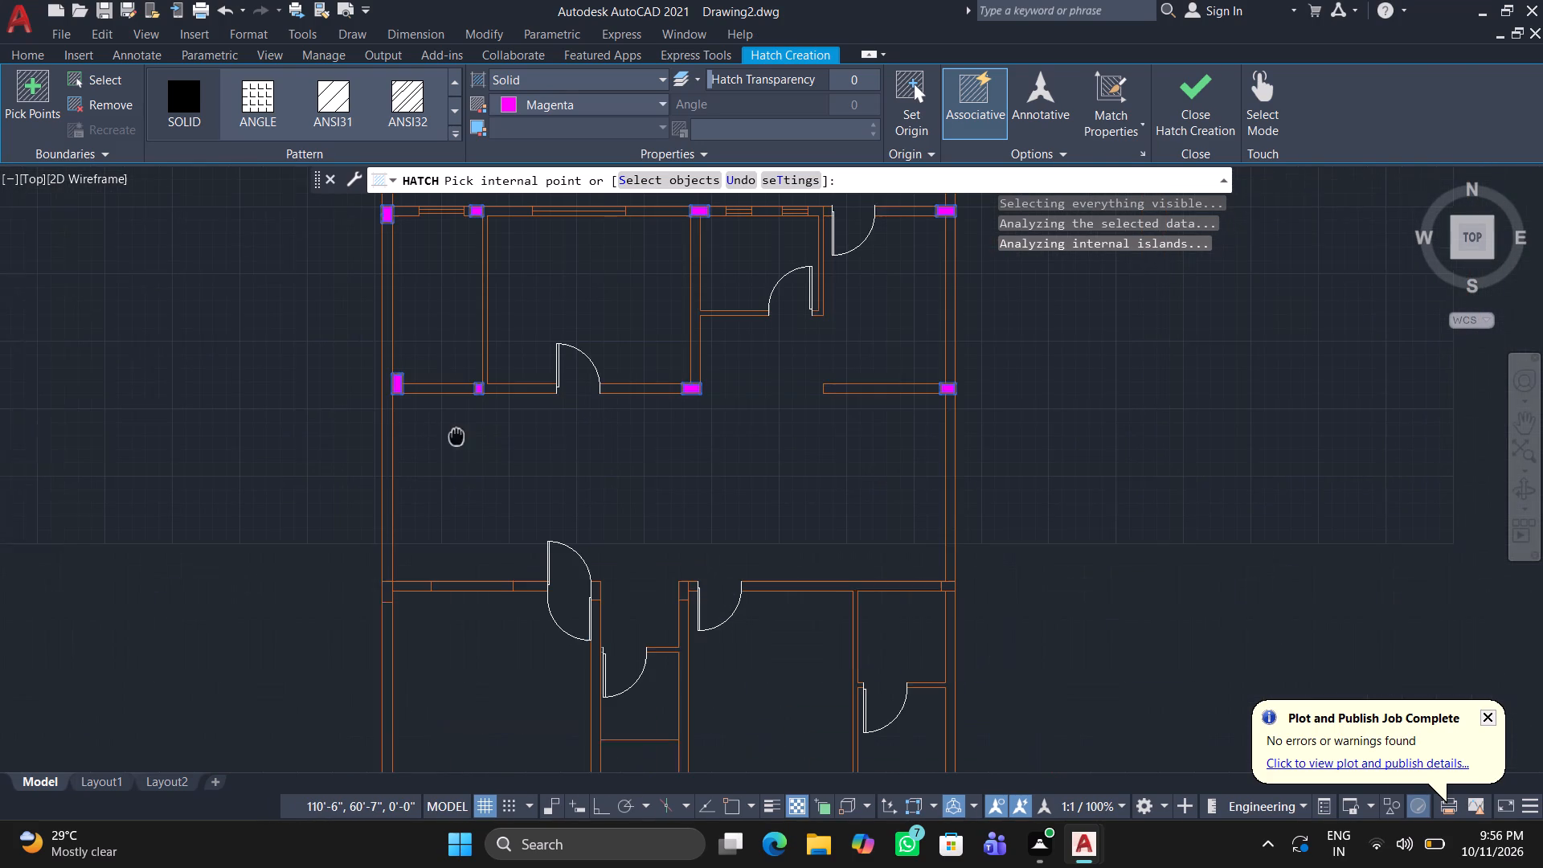
pyautogui.moveTo(456, 431); pyautogui.dragTo(454, 430, button='middle')
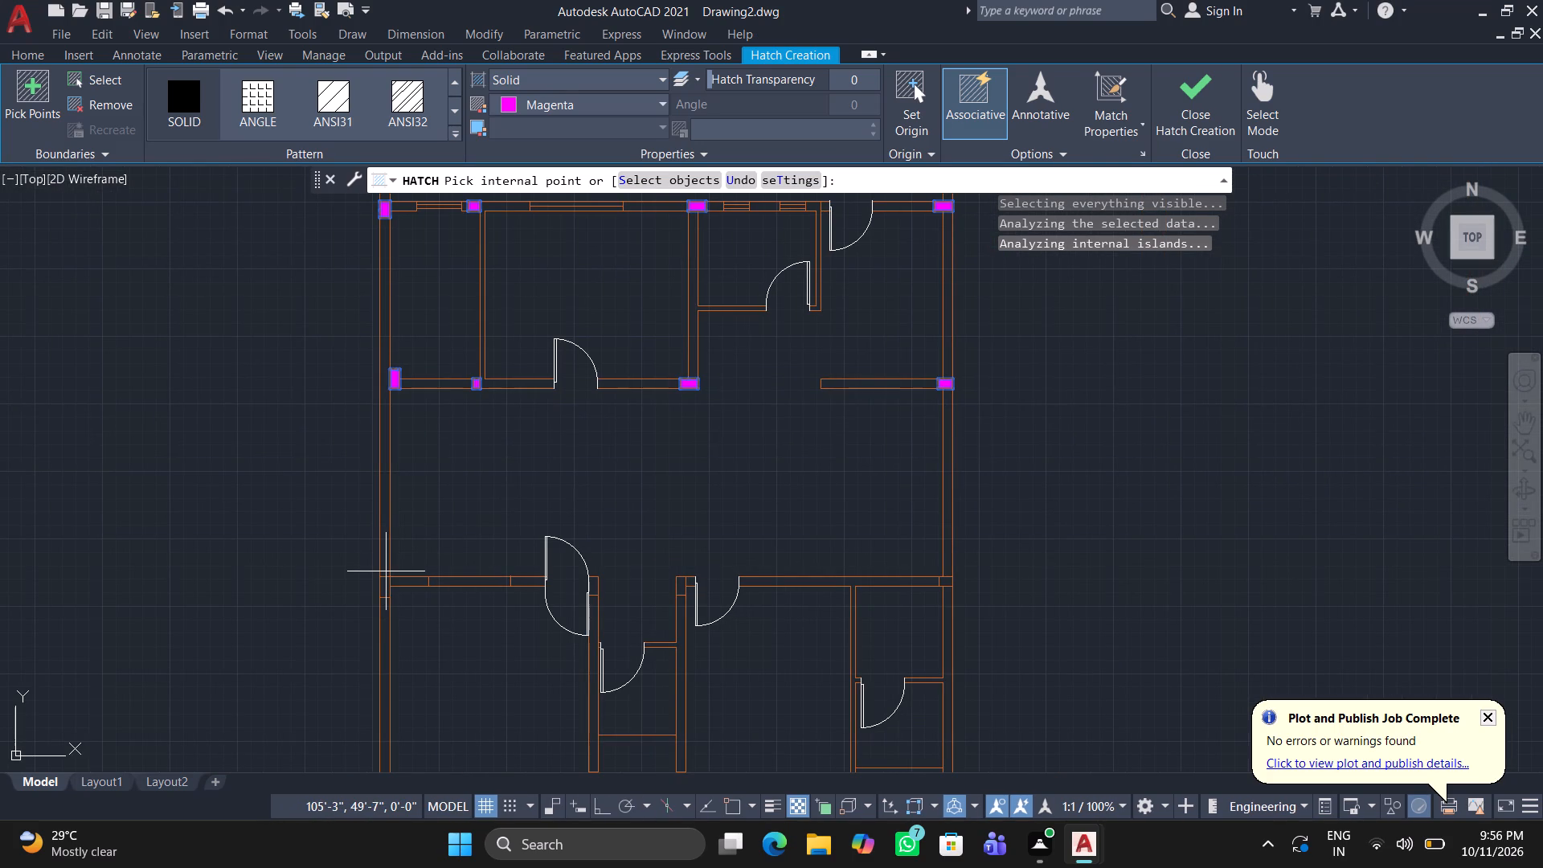
pyautogui.scroll(1, 387, 576)
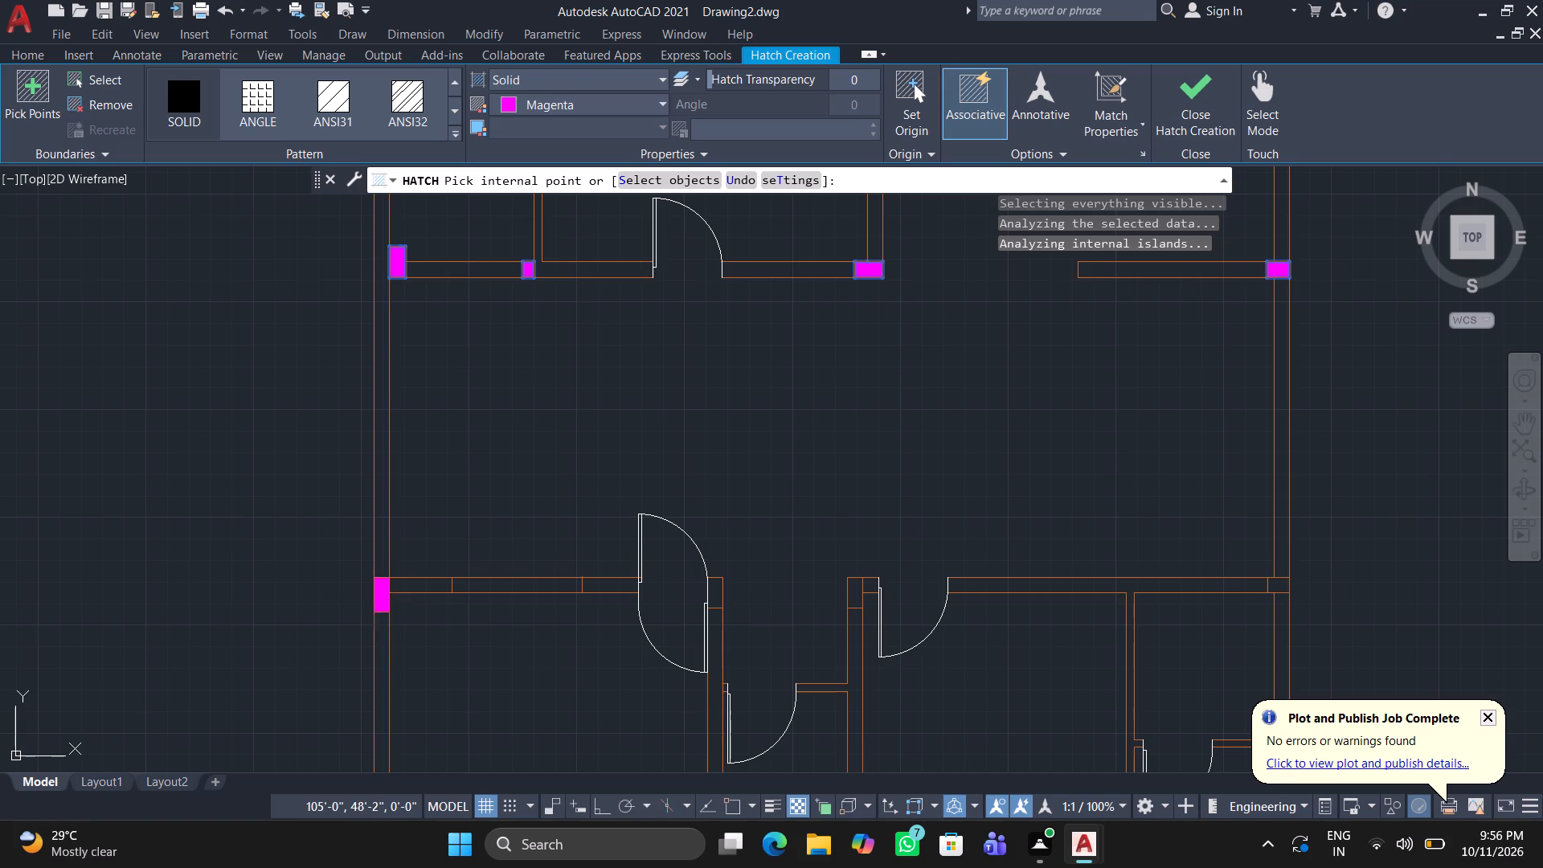
pyautogui.click(378, 600)
# Fill the two column rectangles flanking the passage between the double-swing door and the next room's door.
pyautogui.scroll(-1, 481, 653)
pyautogui.moveTo(481, 653); pyautogui.dragTo(433, 547, button='middle')
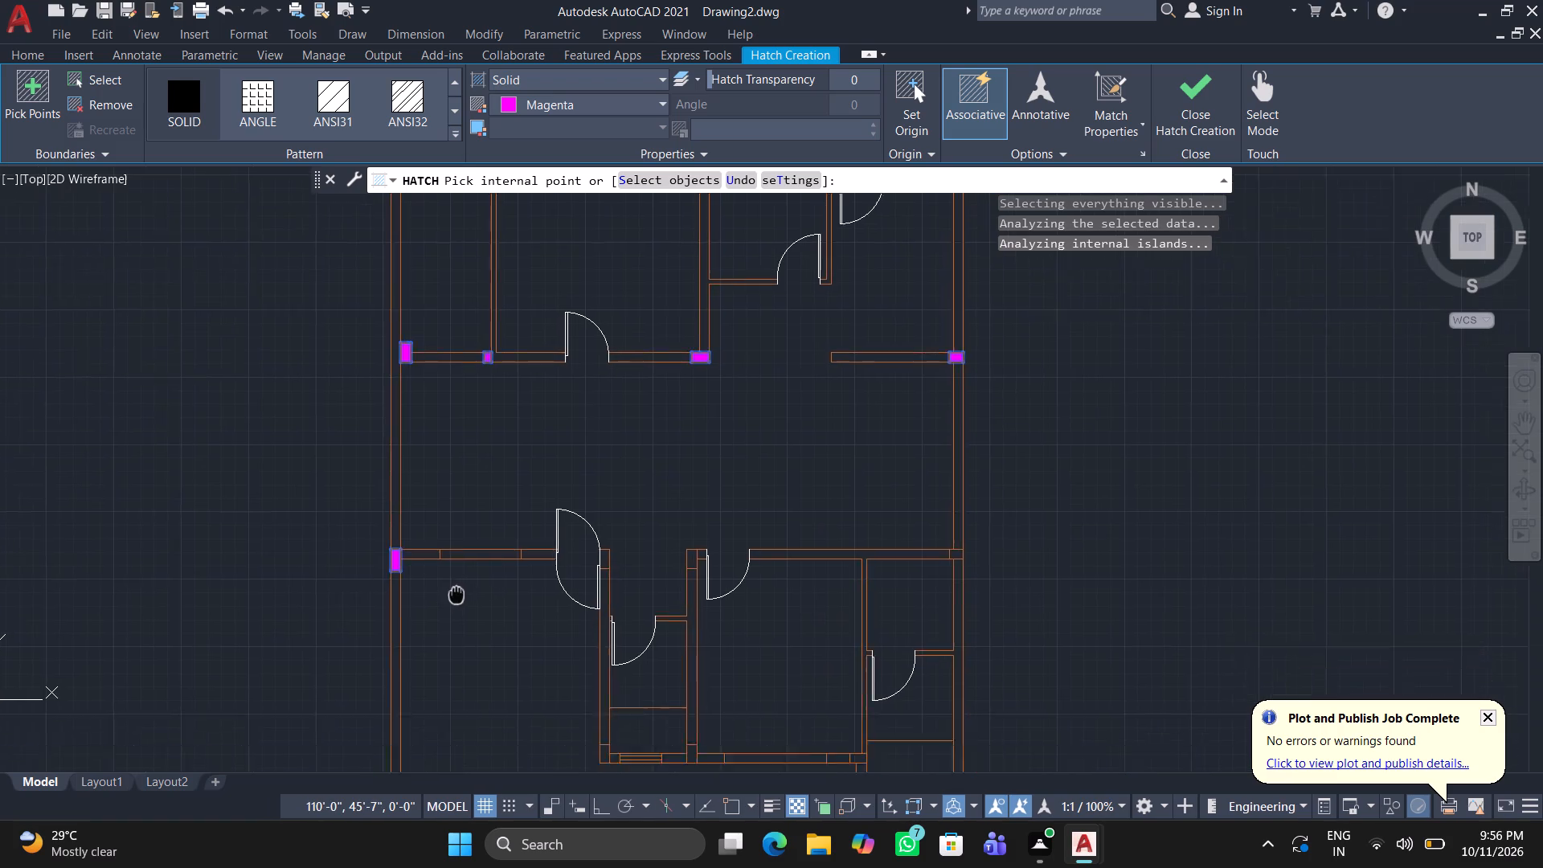
pyautogui.moveTo(433, 547); pyautogui.dragTo(407, 442, button='middle')
pyautogui.scroll(-1, 373, 666)
pyautogui.moveTo(403, 717); pyautogui.dragTo(385, 530, button='middle')
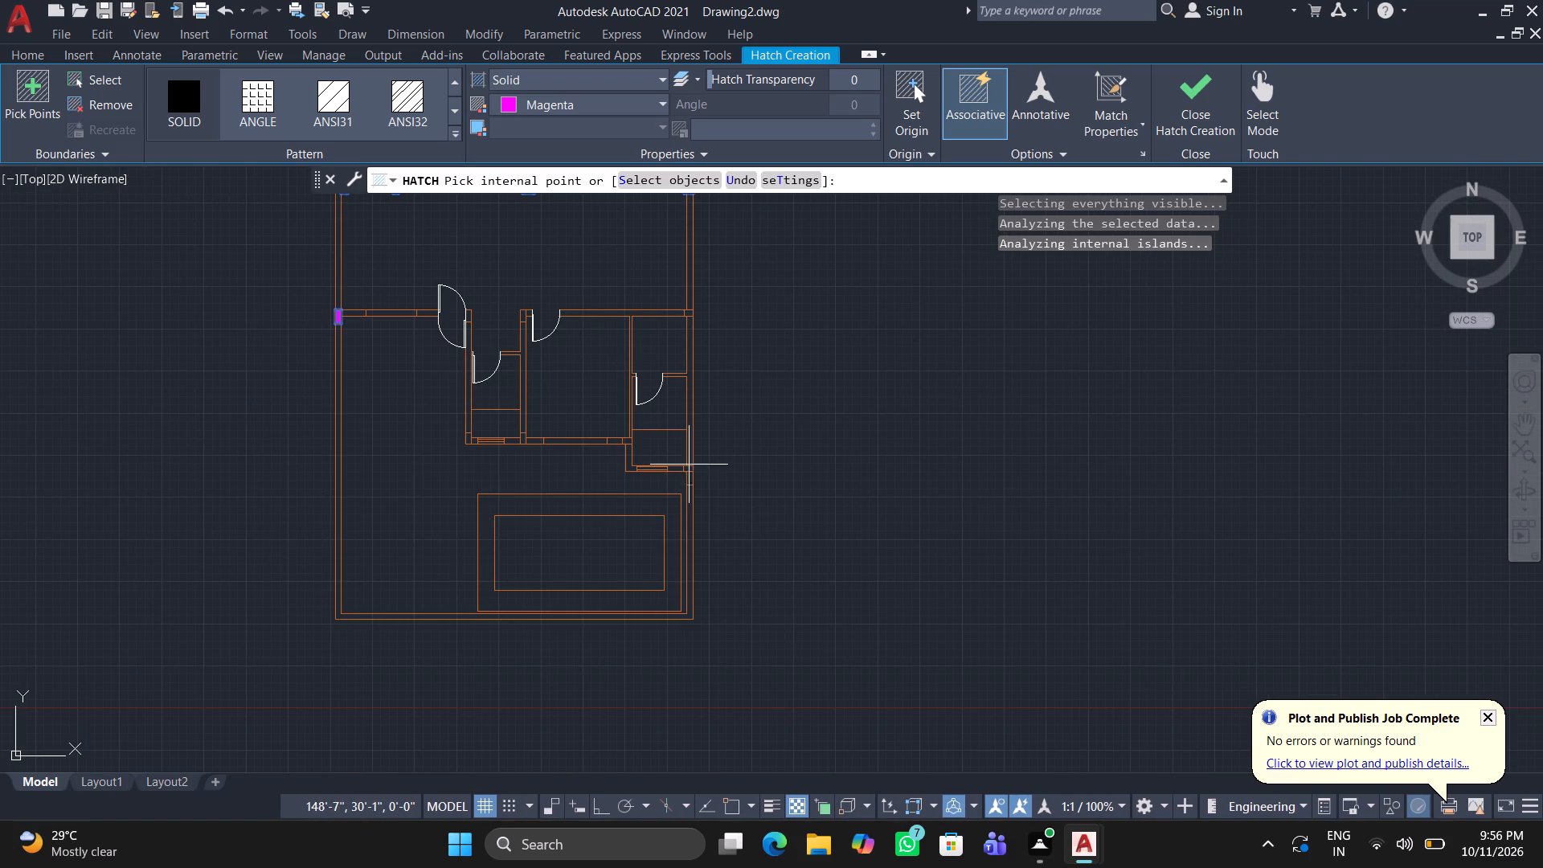
pyautogui.scroll(3, 689, 466)
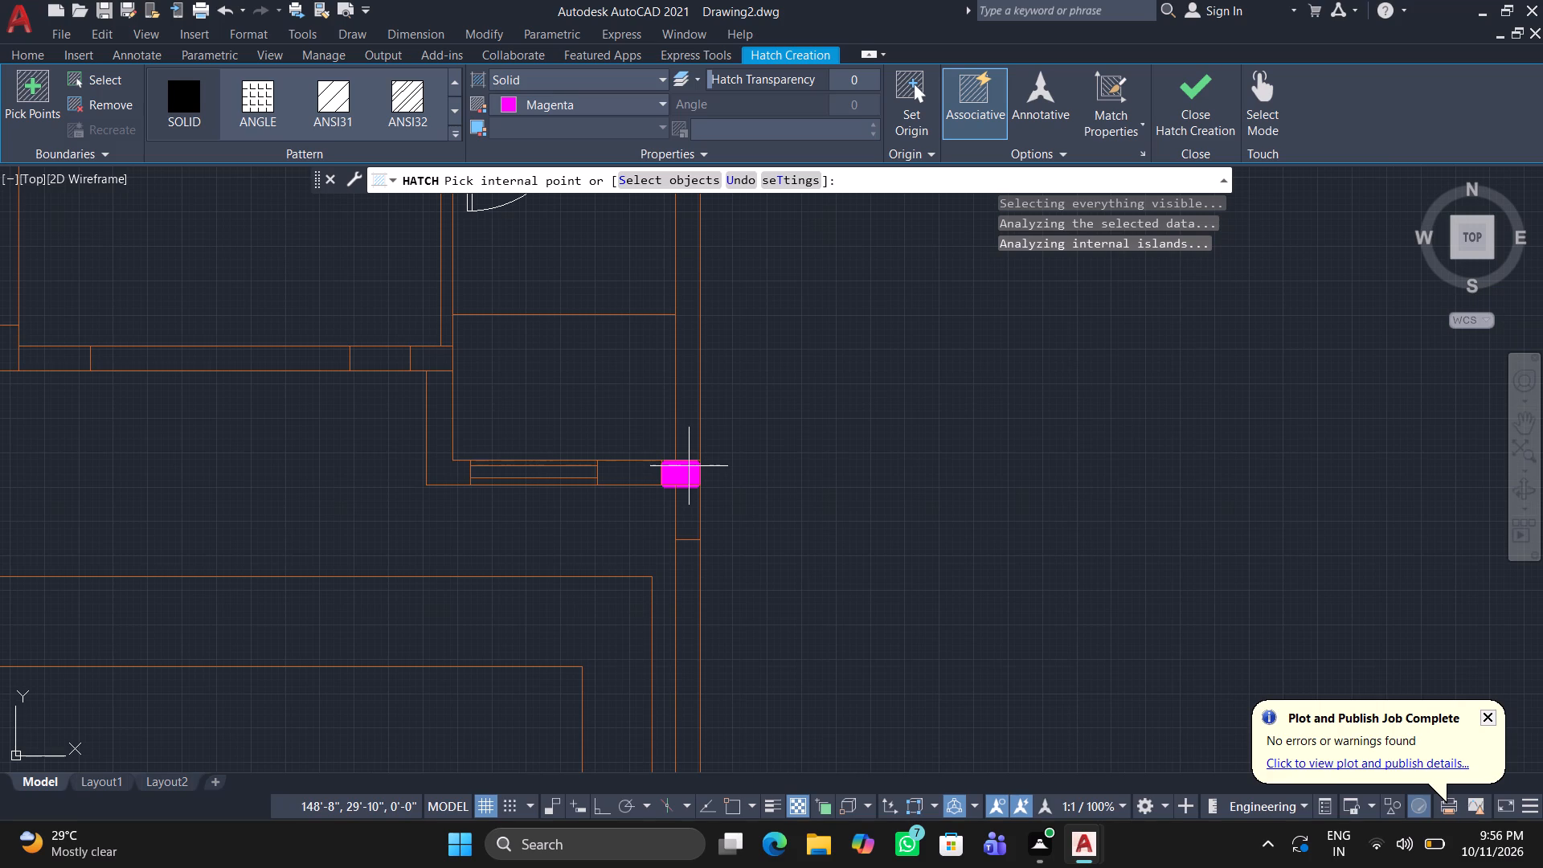
pyautogui.scroll(-2, 280, 490)
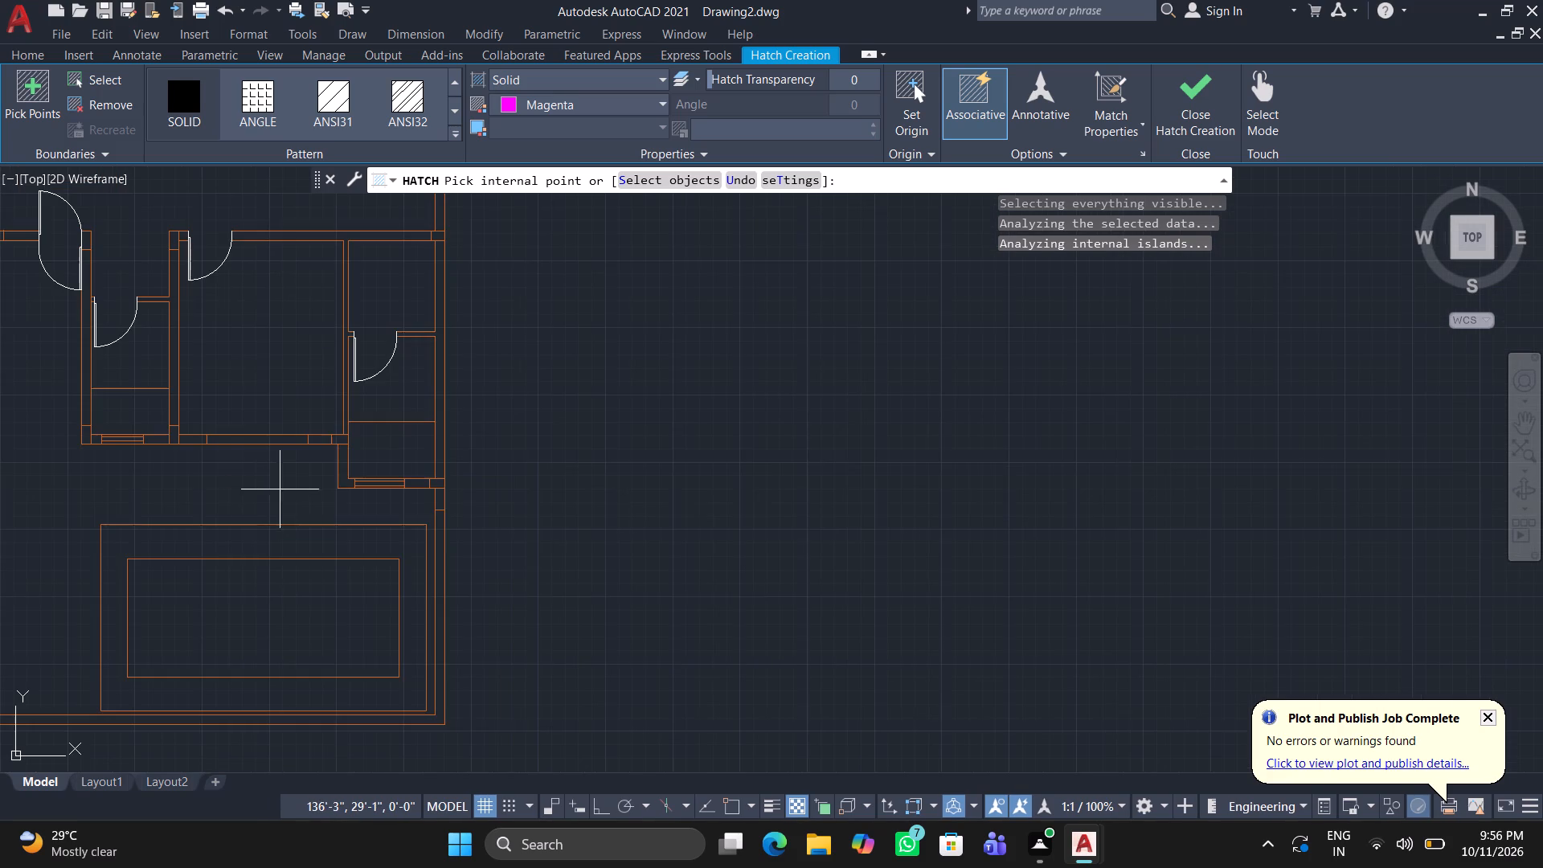
pyautogui.moveTo(140, 481); pyautogui.dragTo(321, 578, button='middle')
pyautogui.scroll(3, 254, 326)
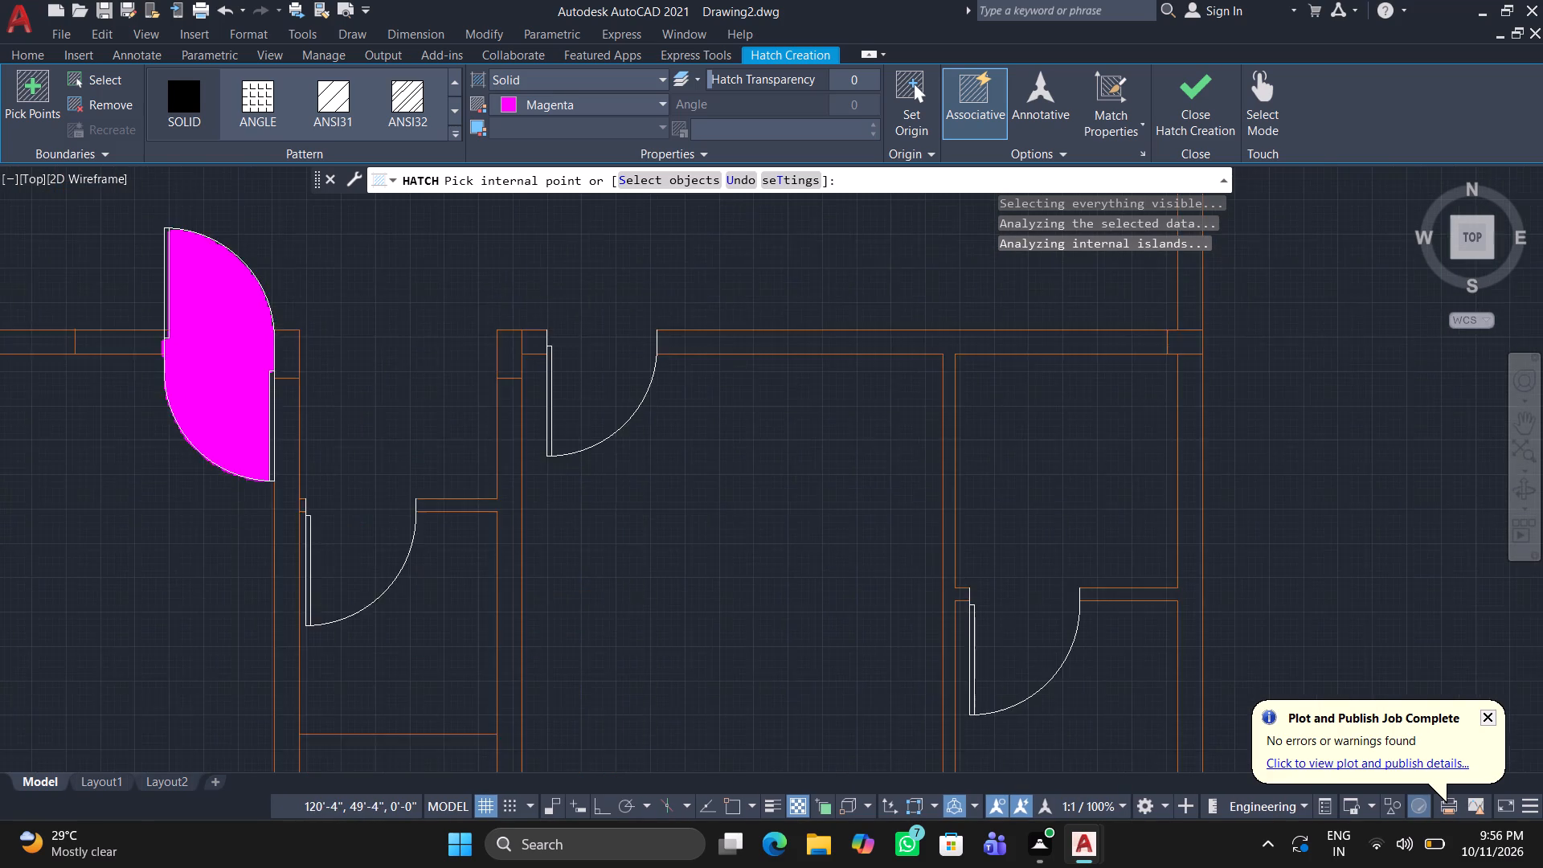
pyautogui.click(296, 362)
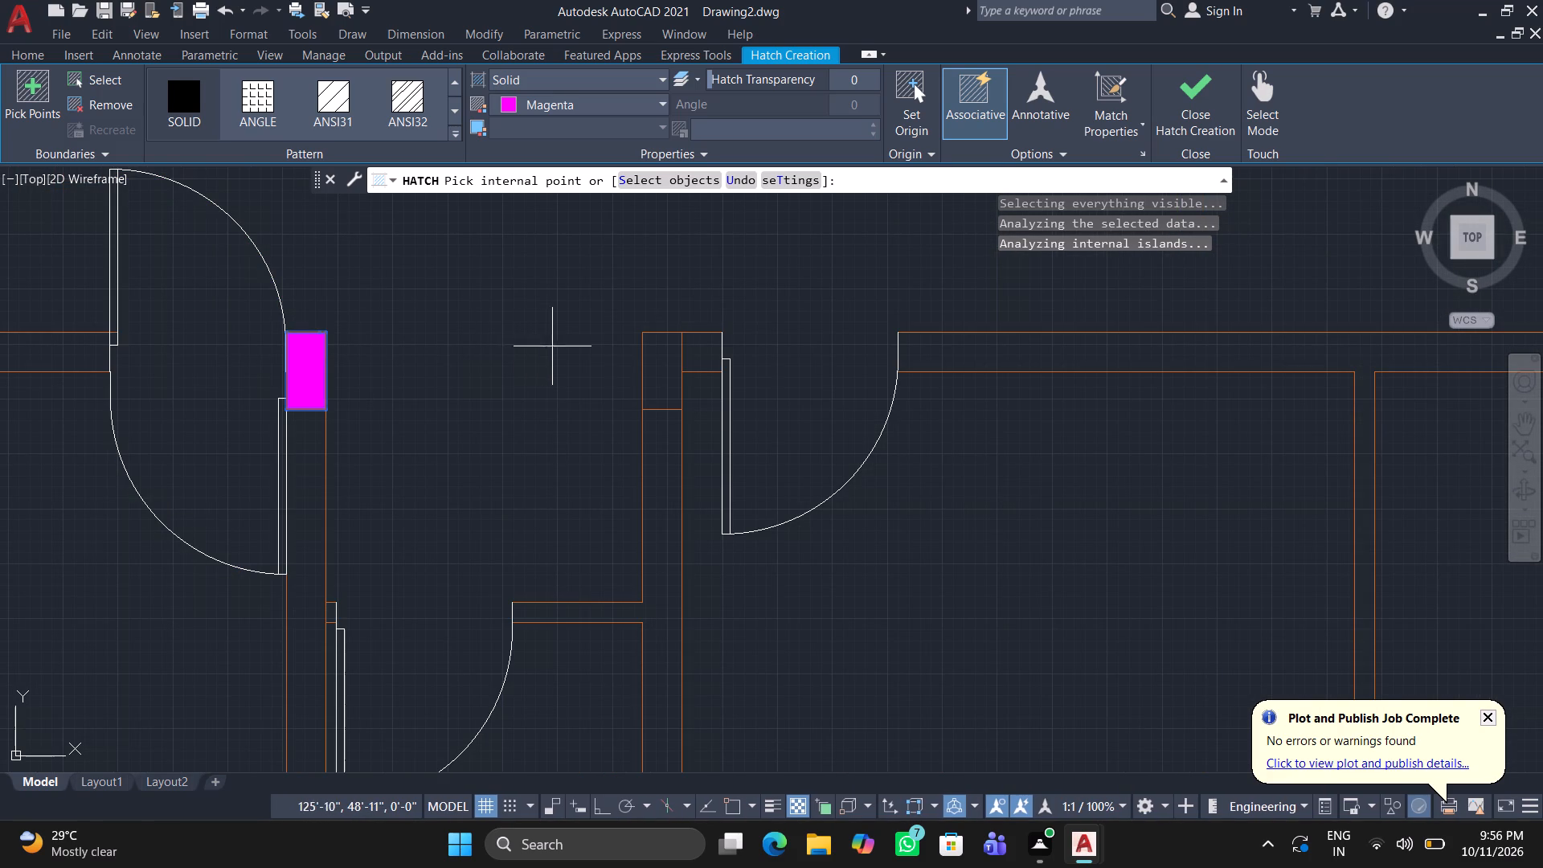
pyautogui.click(656, 362)
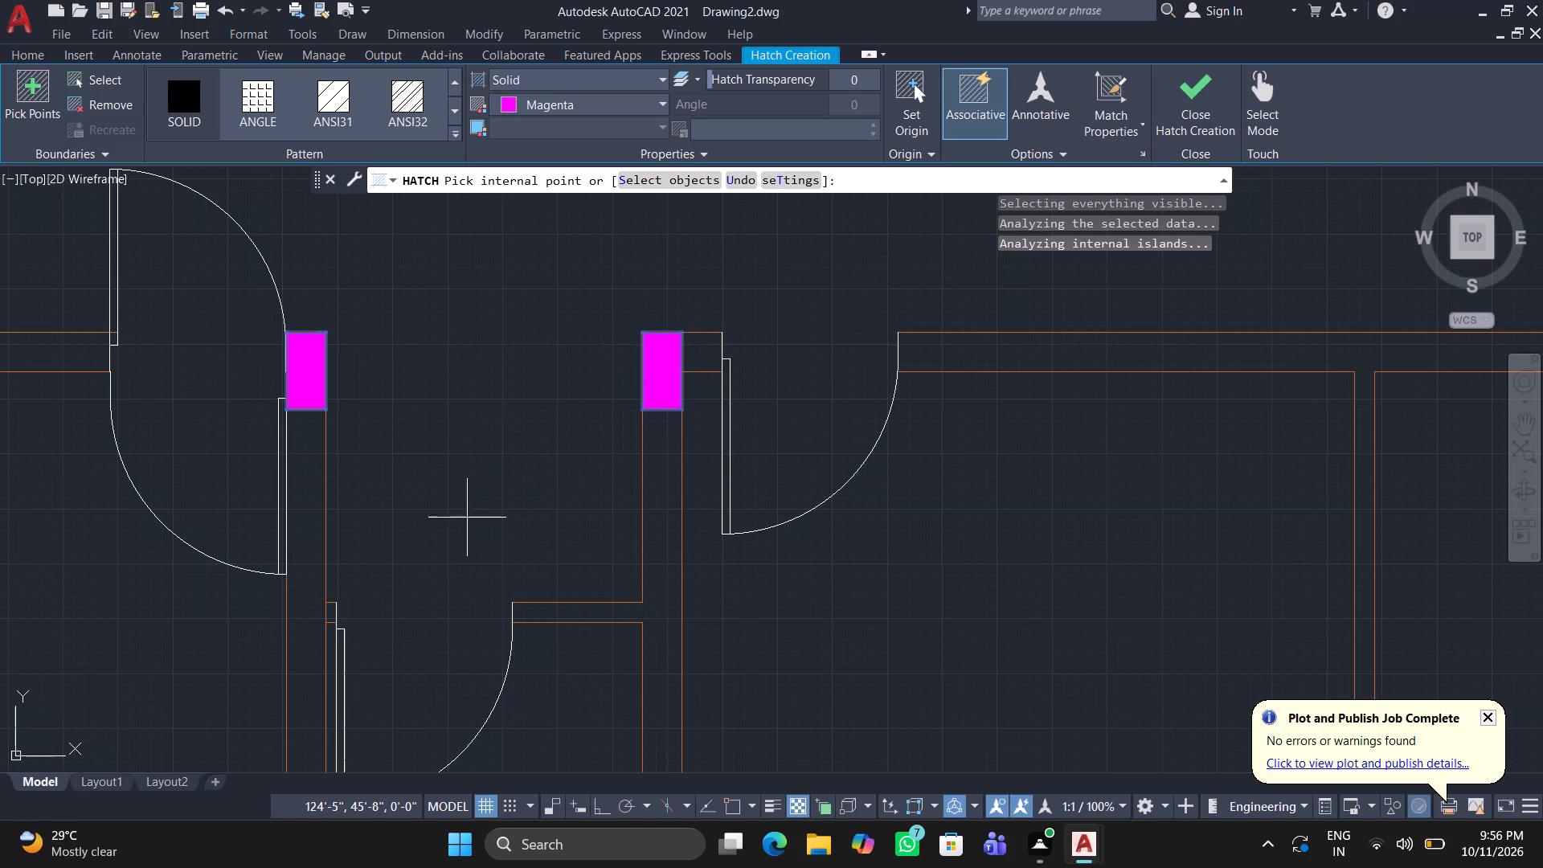
# Fill the two column rectangles at the bottom corners of the narrow room below that passage.
pyautogui.scroll(-2, 409, 607)
pyautogui.moveTo(409, 592); pyautogui.dragTo(414, 382, button='middle')
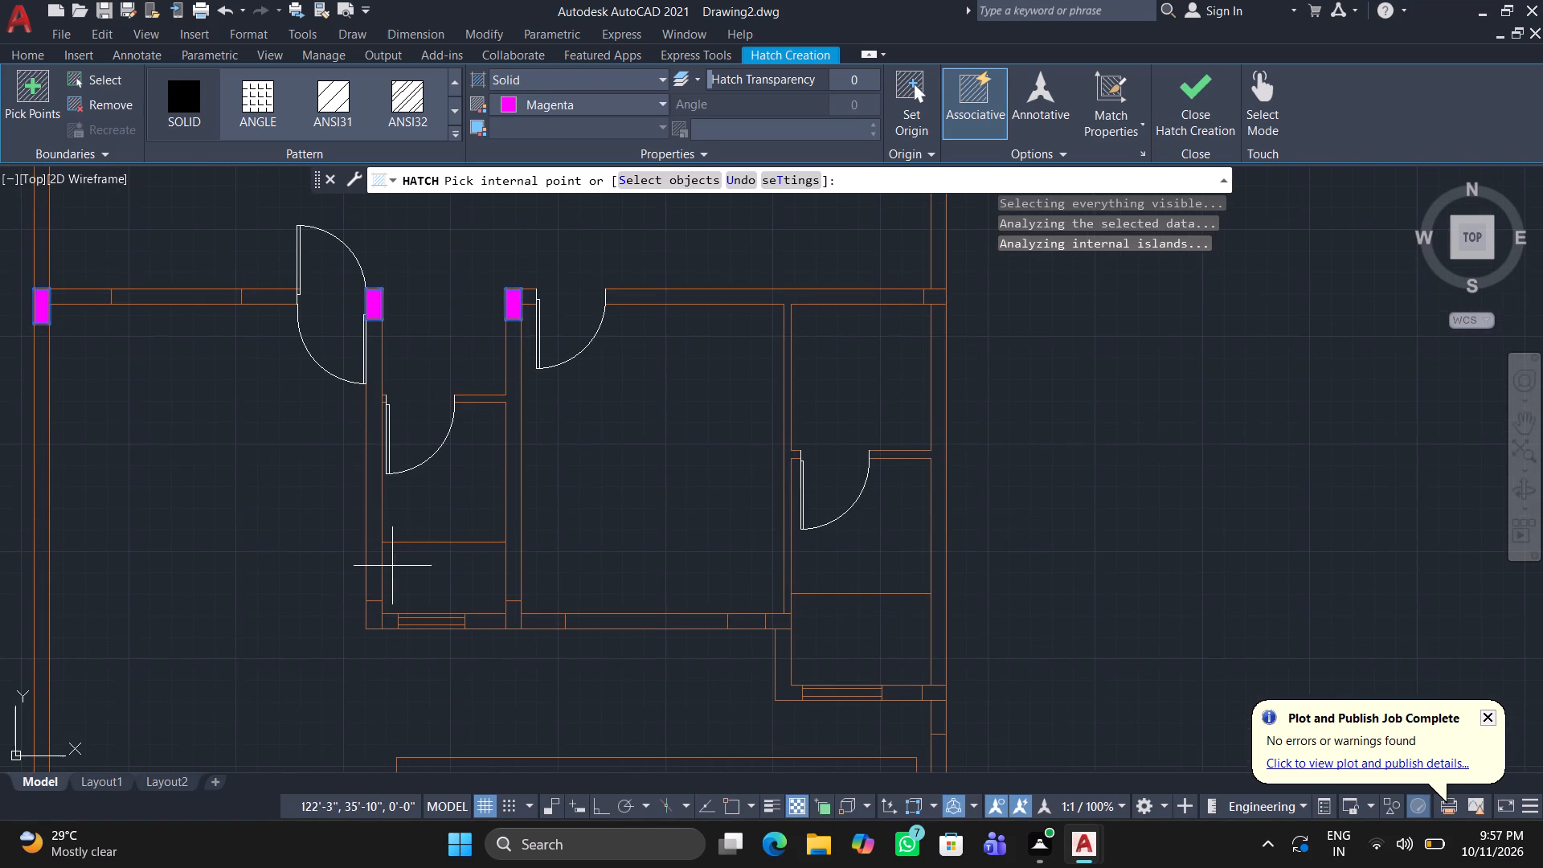
pyautogui.scroll(2, 360, 602)
pyautogui.click(382, 624)
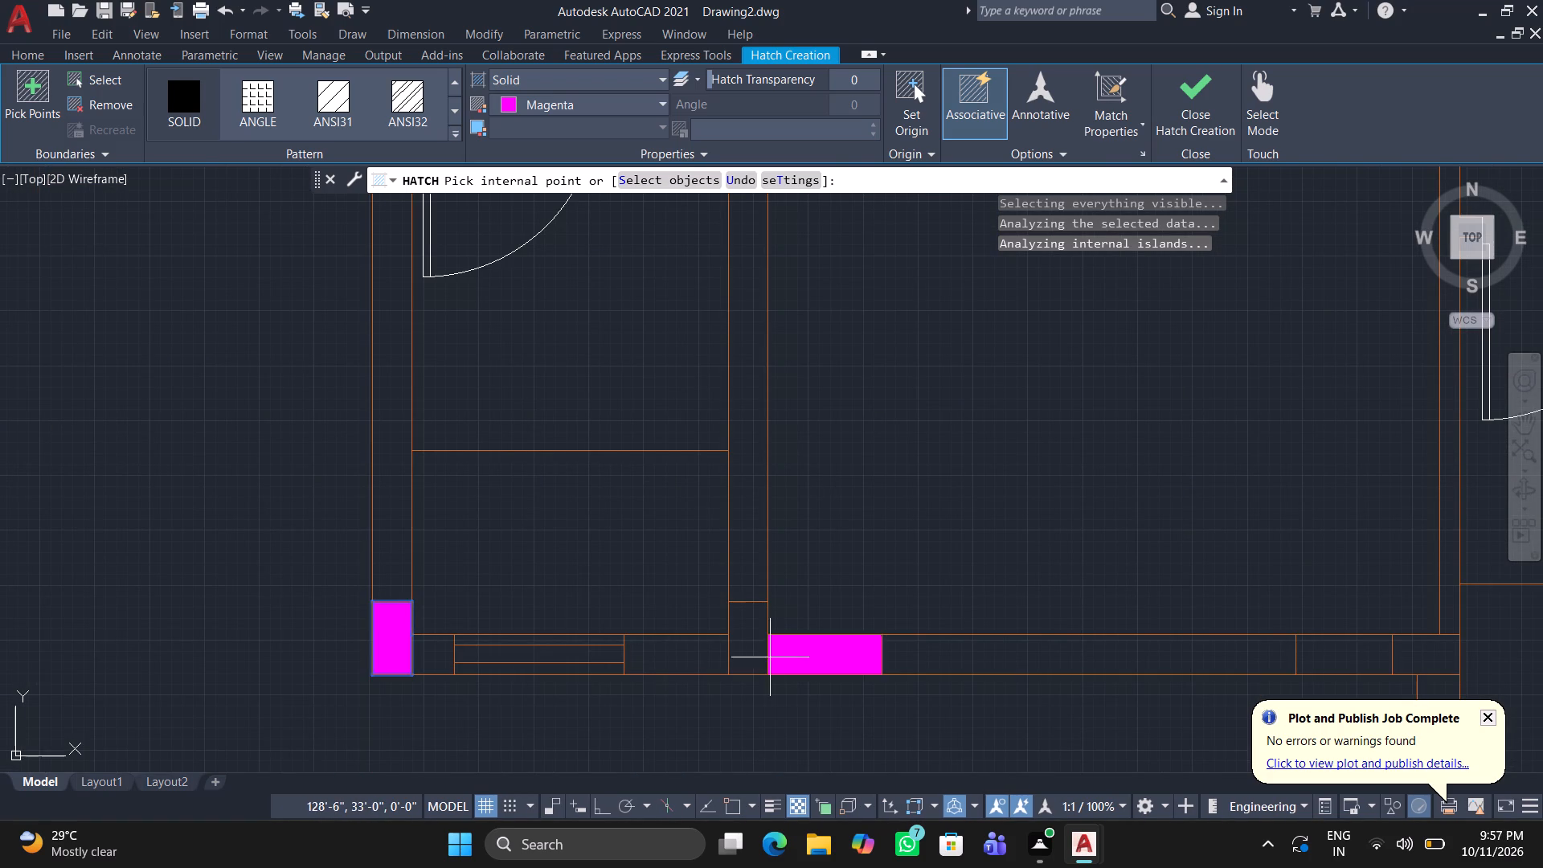
pyautogui.click(743, 637)
pyautogui.scroll(-2, 699, 650)
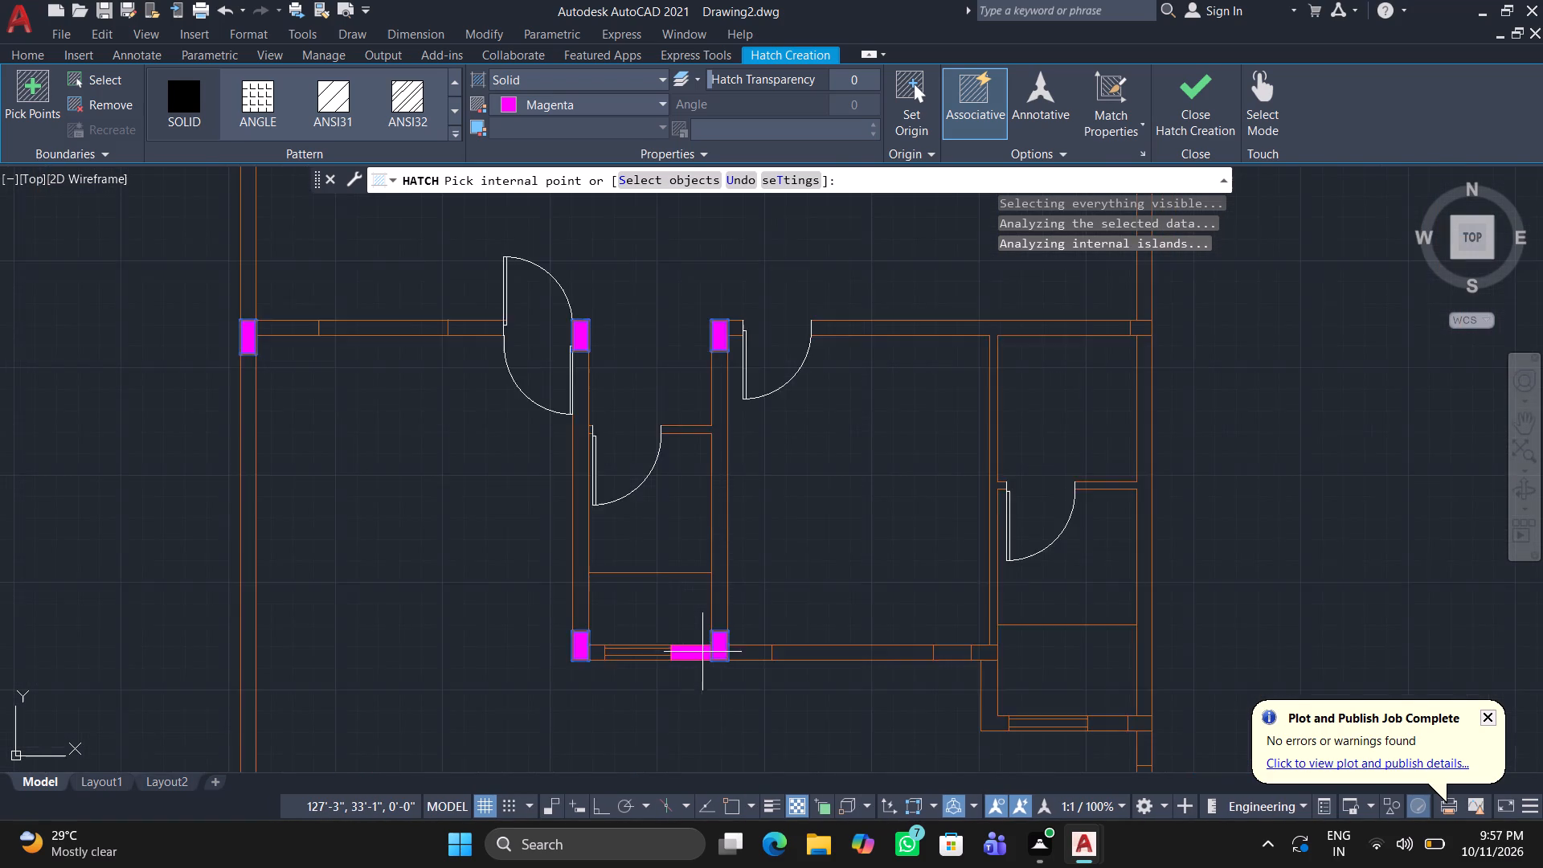
# Fill the column rectangles at the side room's inner corner and its bottom outer-wall corner with the solid Magenta hatch.
pyautogui.scroll(-1, 704, 653)
pyautogui.moveTo(732, 657); pyautogui.dragTo(247, 665, button='middle')
pyautogui.scroll(2, 386, 648)
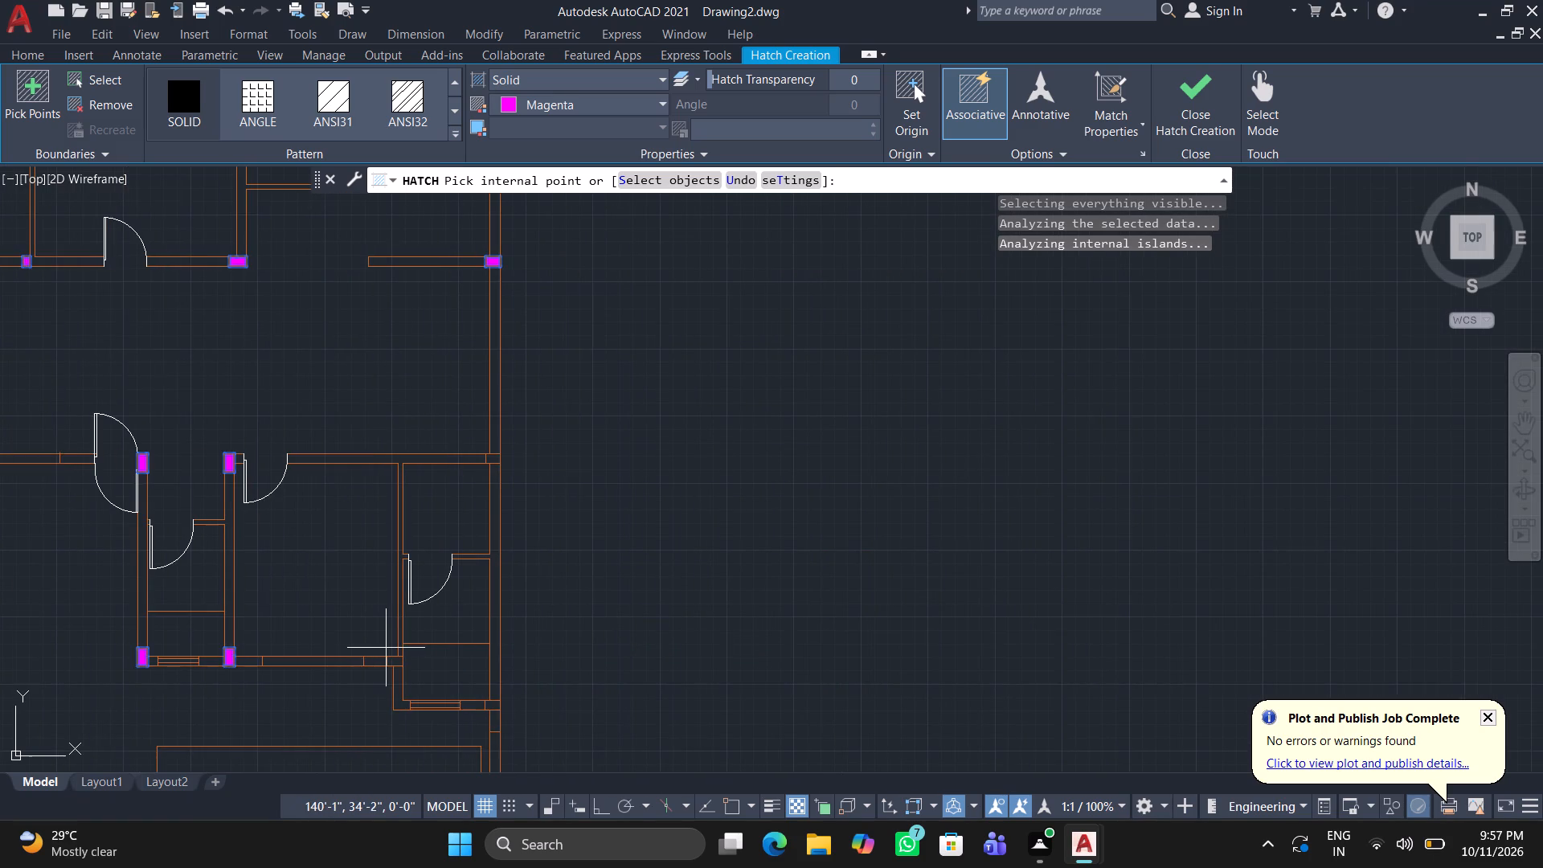
pyautogui.scroll(3, 386, 657)
pyautogui.click(414, 709)
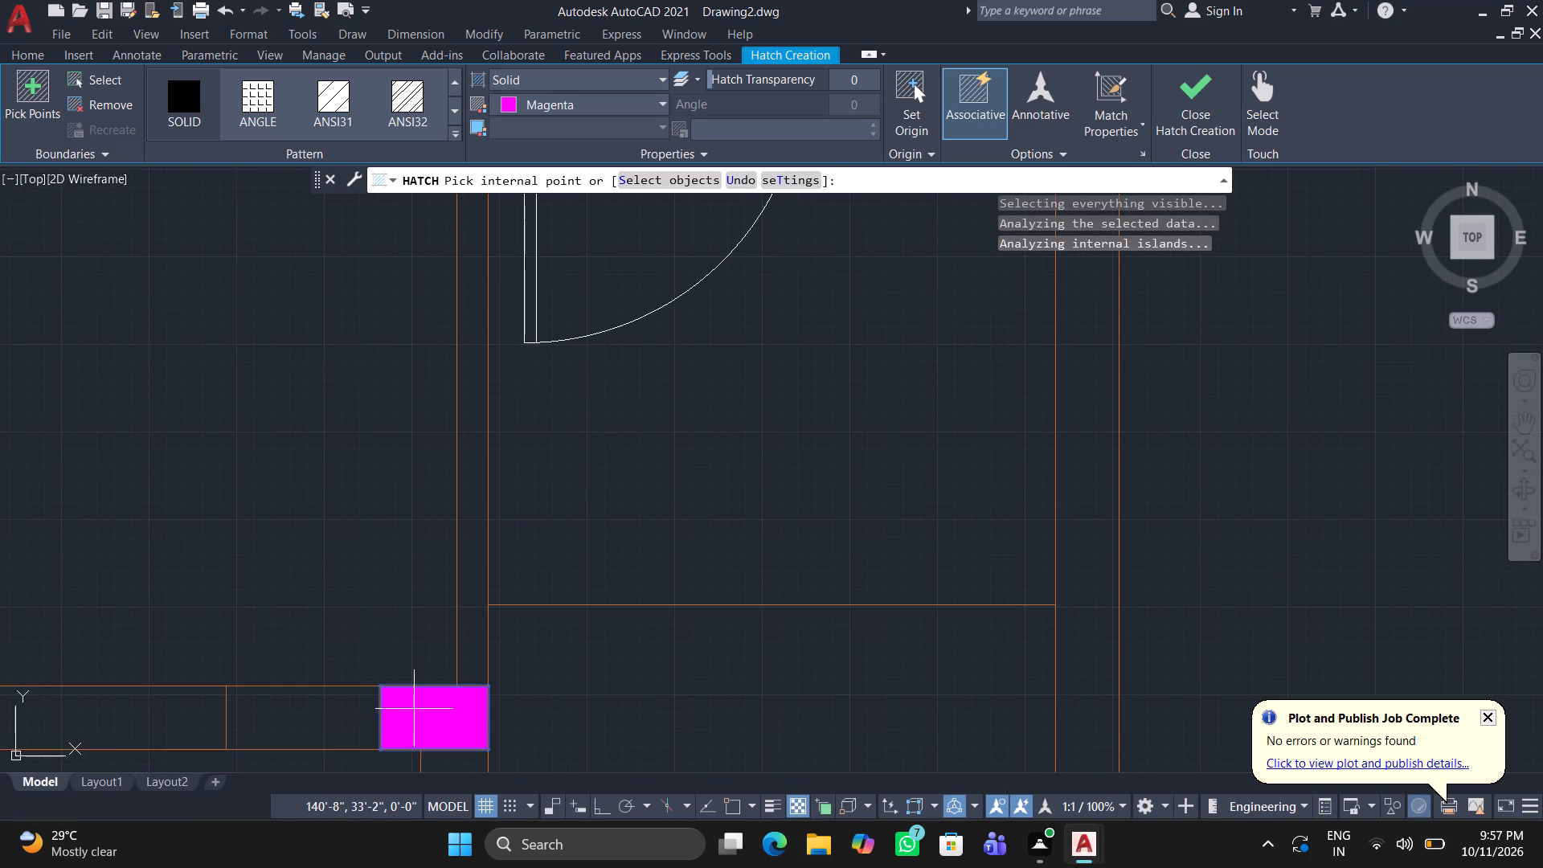
pyautogui.scroll(-3, 469, 629)
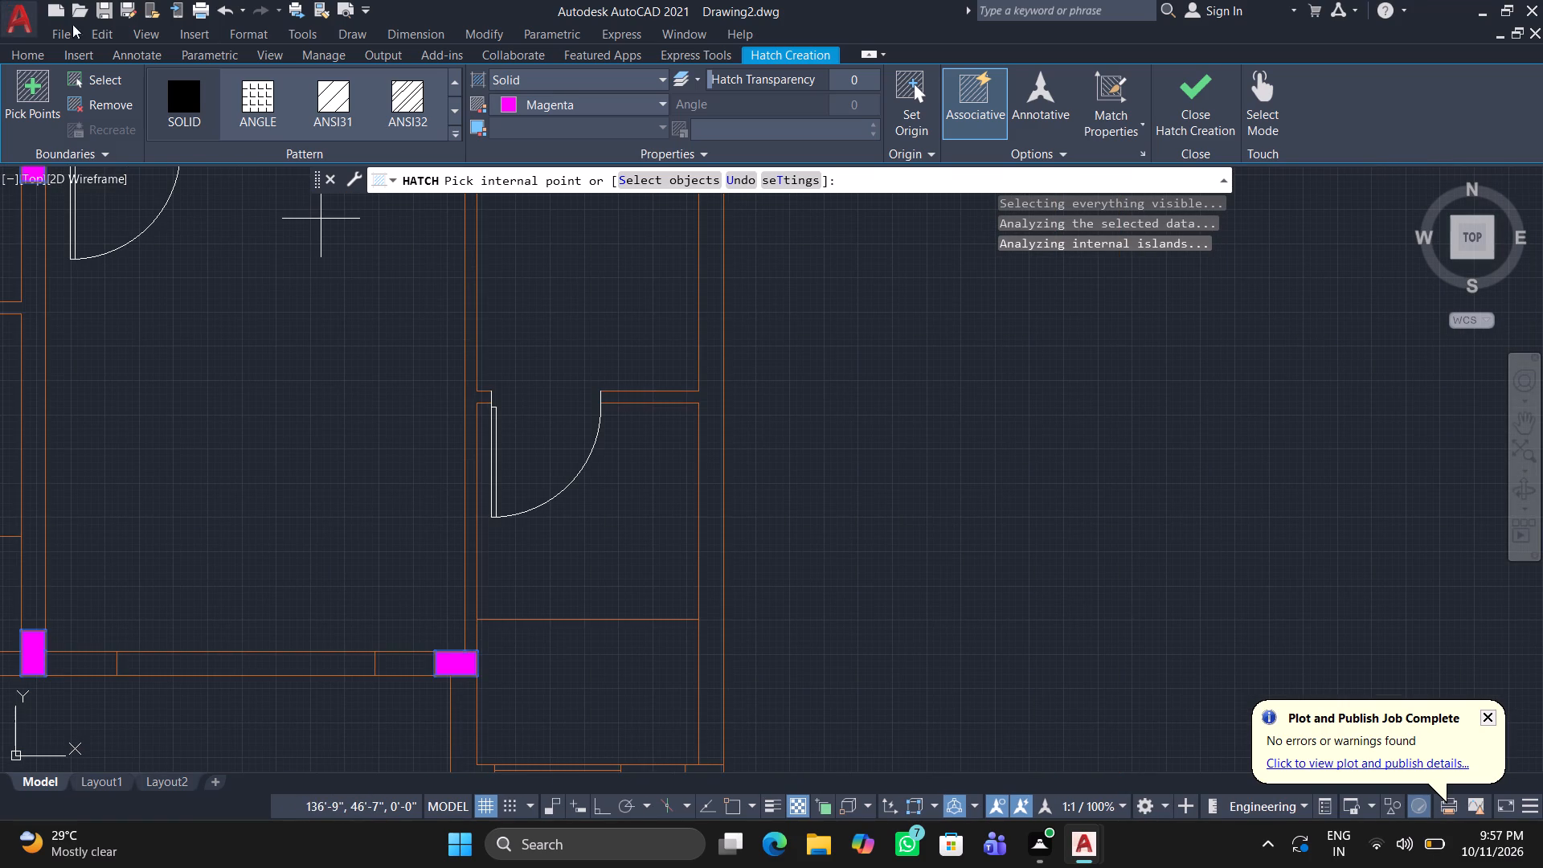
pyautogui.scroll(-2, 174, 162)
pyautogui.scroll(3, 481, 557)
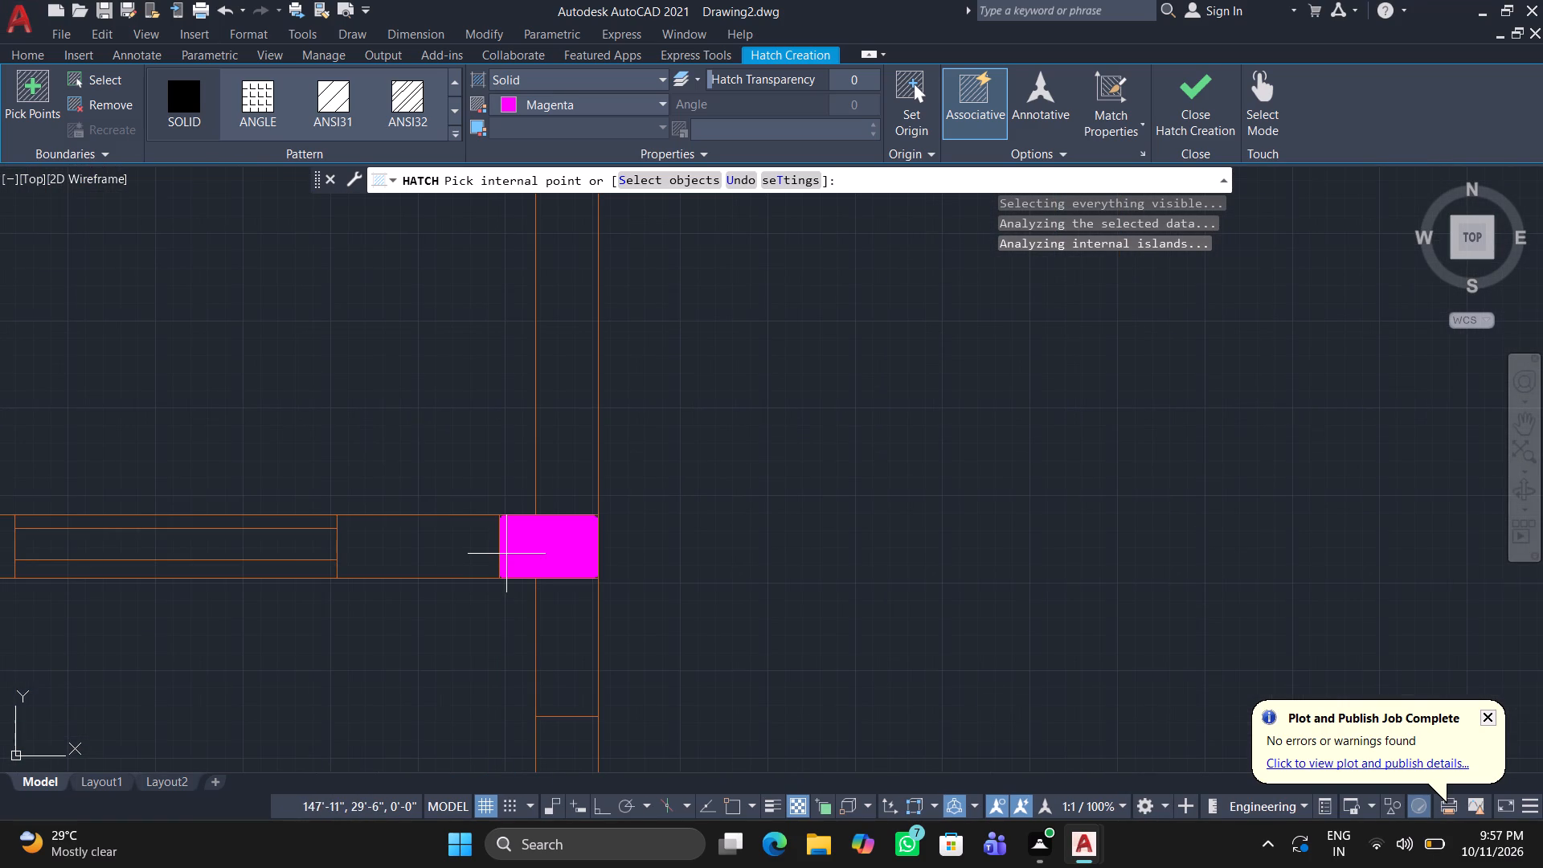
pyautogui.click(509, 553)
# Fill the column rectangle in the right outer wall where the lower rooms' top wall meets it, and finish the hatch.
pyautogui.scroll(-2, 436, 426)
pyautogui.scroll(-2, 410, 364)
pyautogui.moveTo(403, 373); pyautogui.dragTo(379, 492, button='middle')
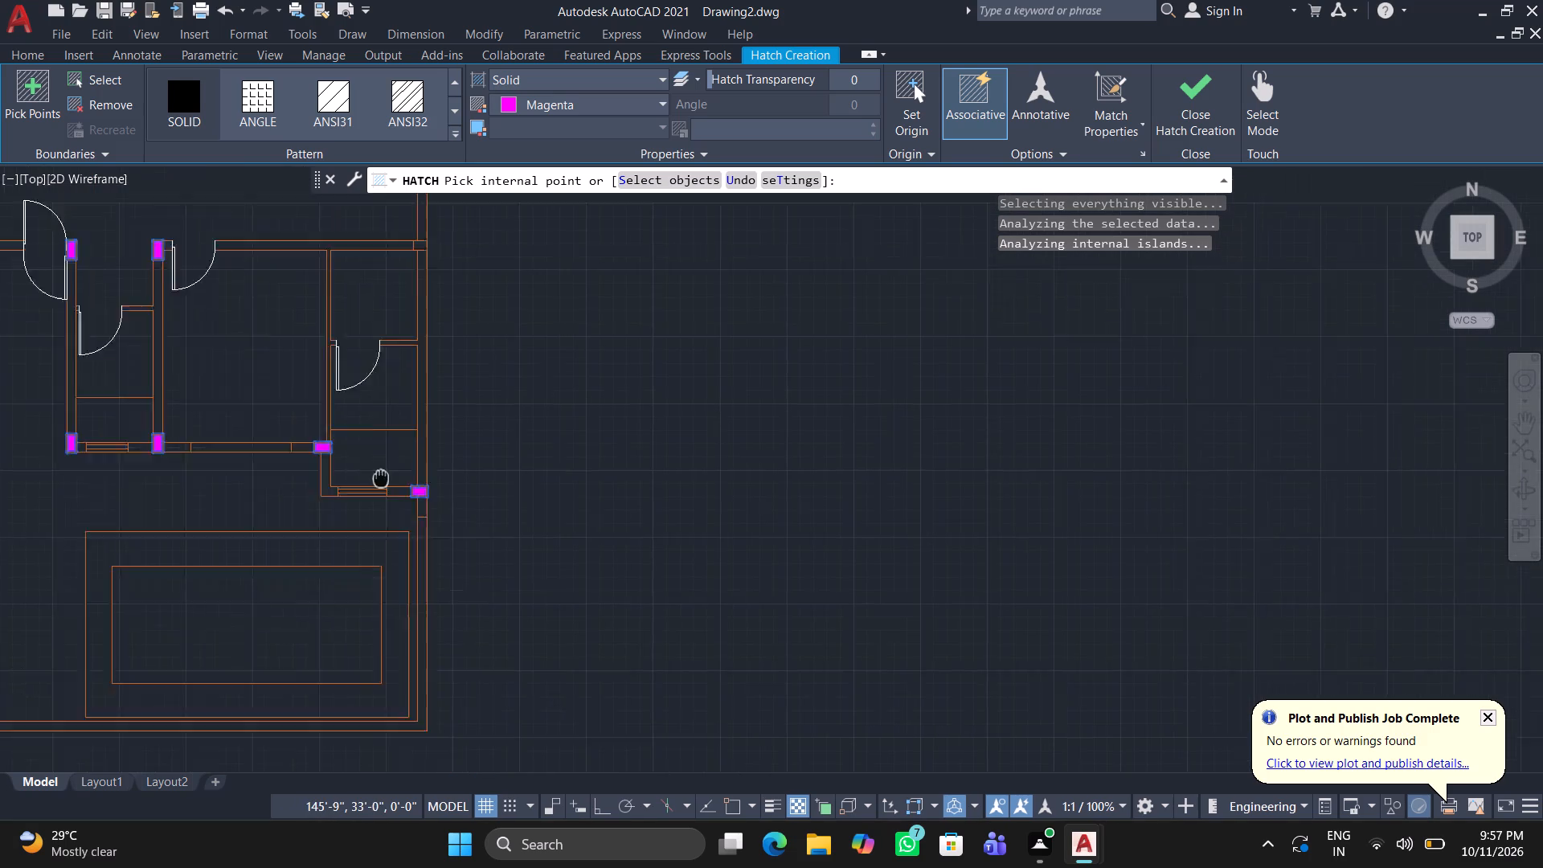
pyautogui.moveTo(379, 492); pyautogui.dragTo(344, 683, button='middle')
pyautogui.scroll(4, 380, 471)
pyautogui.click(380, 471)
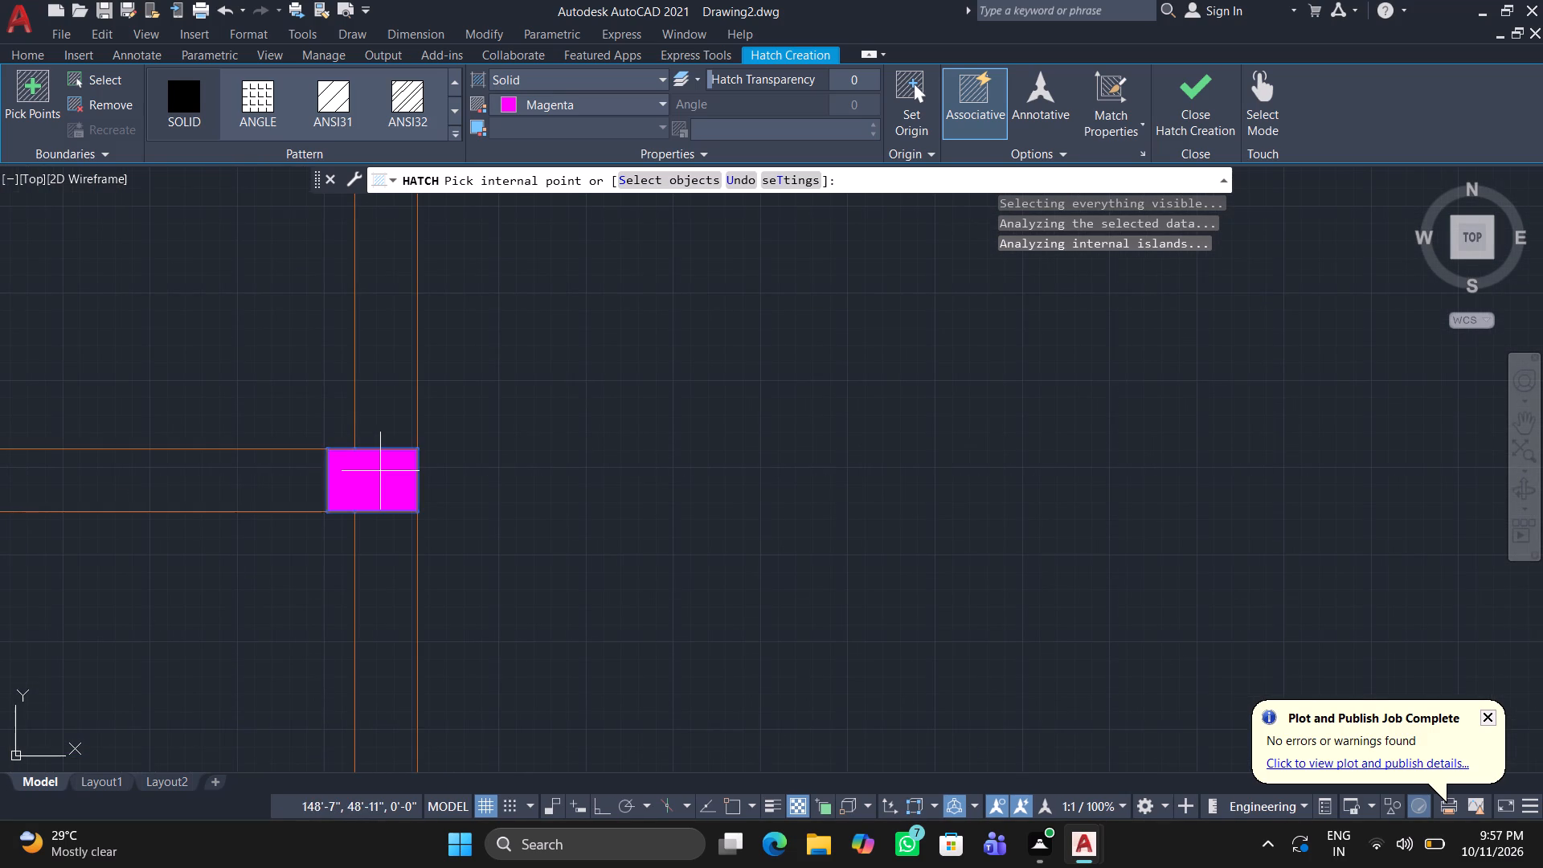
pyautogui.press('Return')
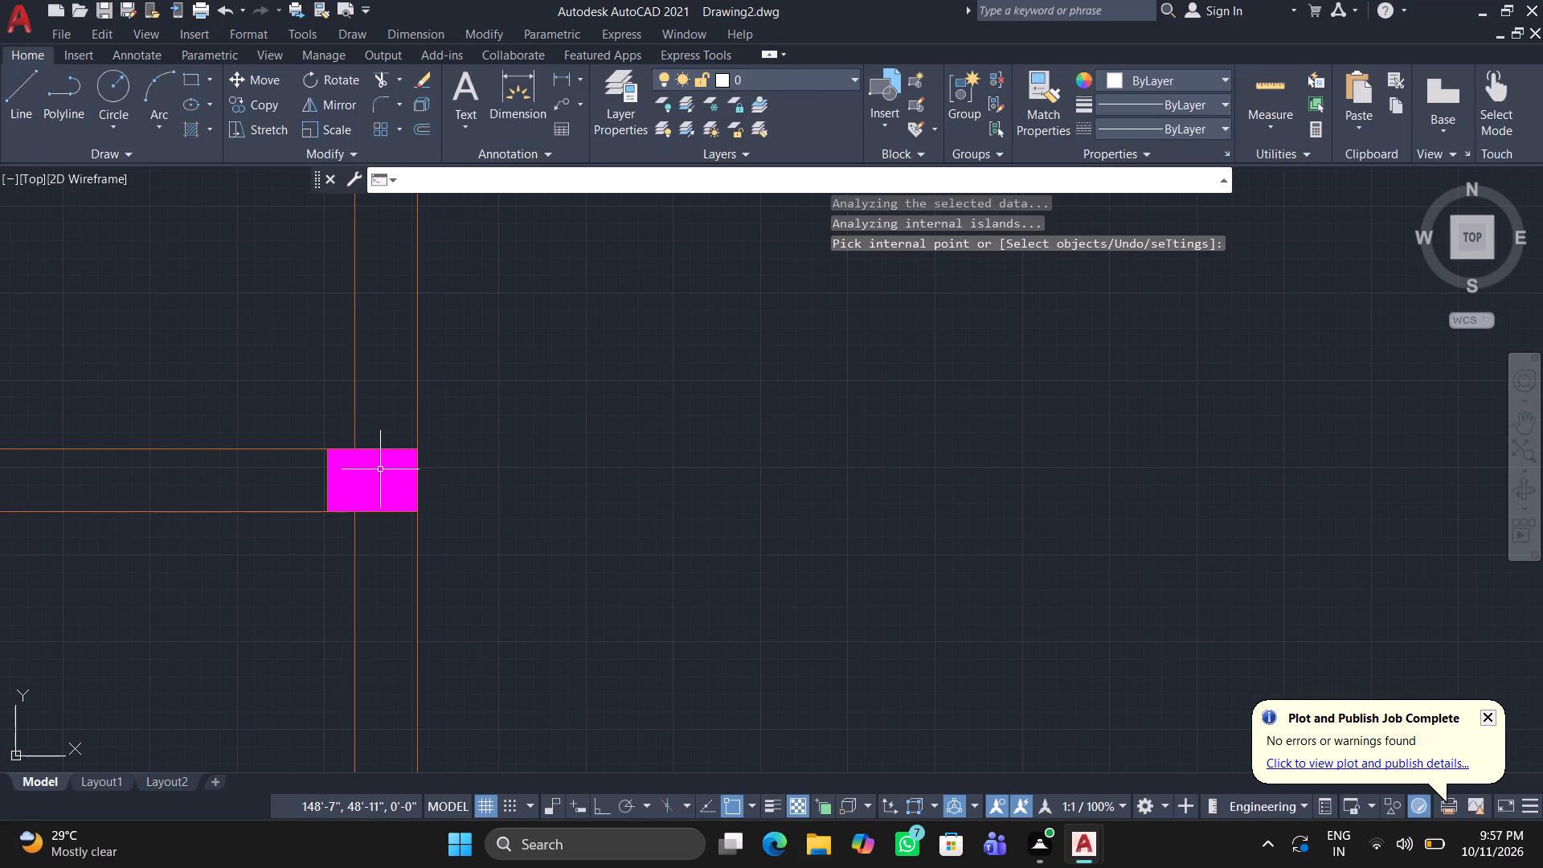
# Recolour the leftmost window's upper pane line and the wide window's centre line to Cyan in the upper rooms' top wall.
pyautogui.scroll(-5, 291, 168)
pyautogui.moveTo(165, 295); pyautogui.dragTo(367, 439, button='middle')
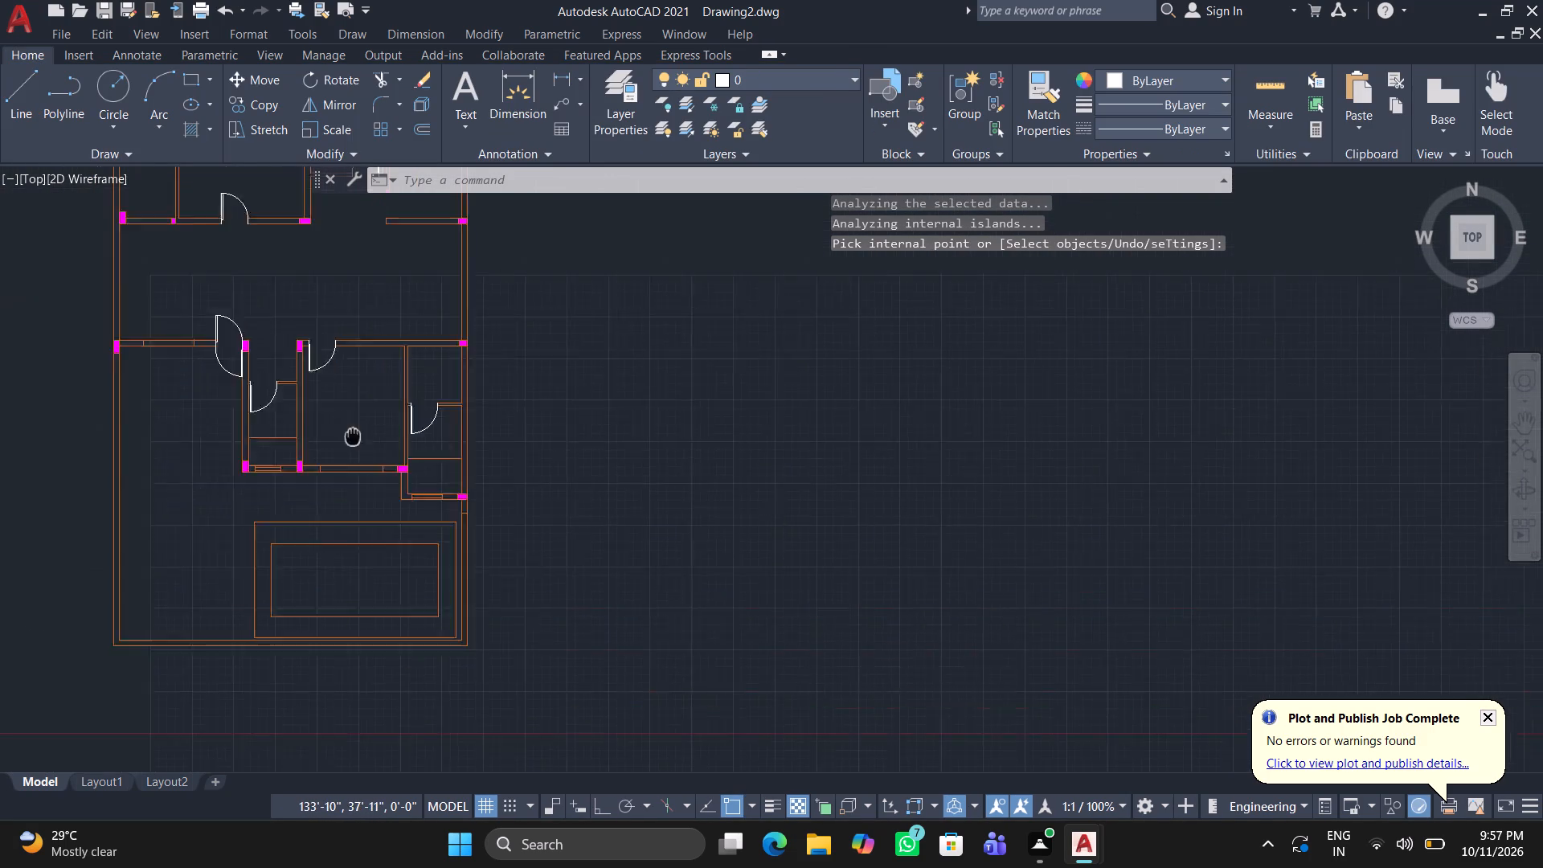
pyautogui.moveTo(367, 439); pyautogui.dragTo(496, 481, button='middle')
pyautogui.moveTo(332, 372); pyautogui.dragTo(318, 513, button='middle')
pyautogui.scroll(1, 338, 408)
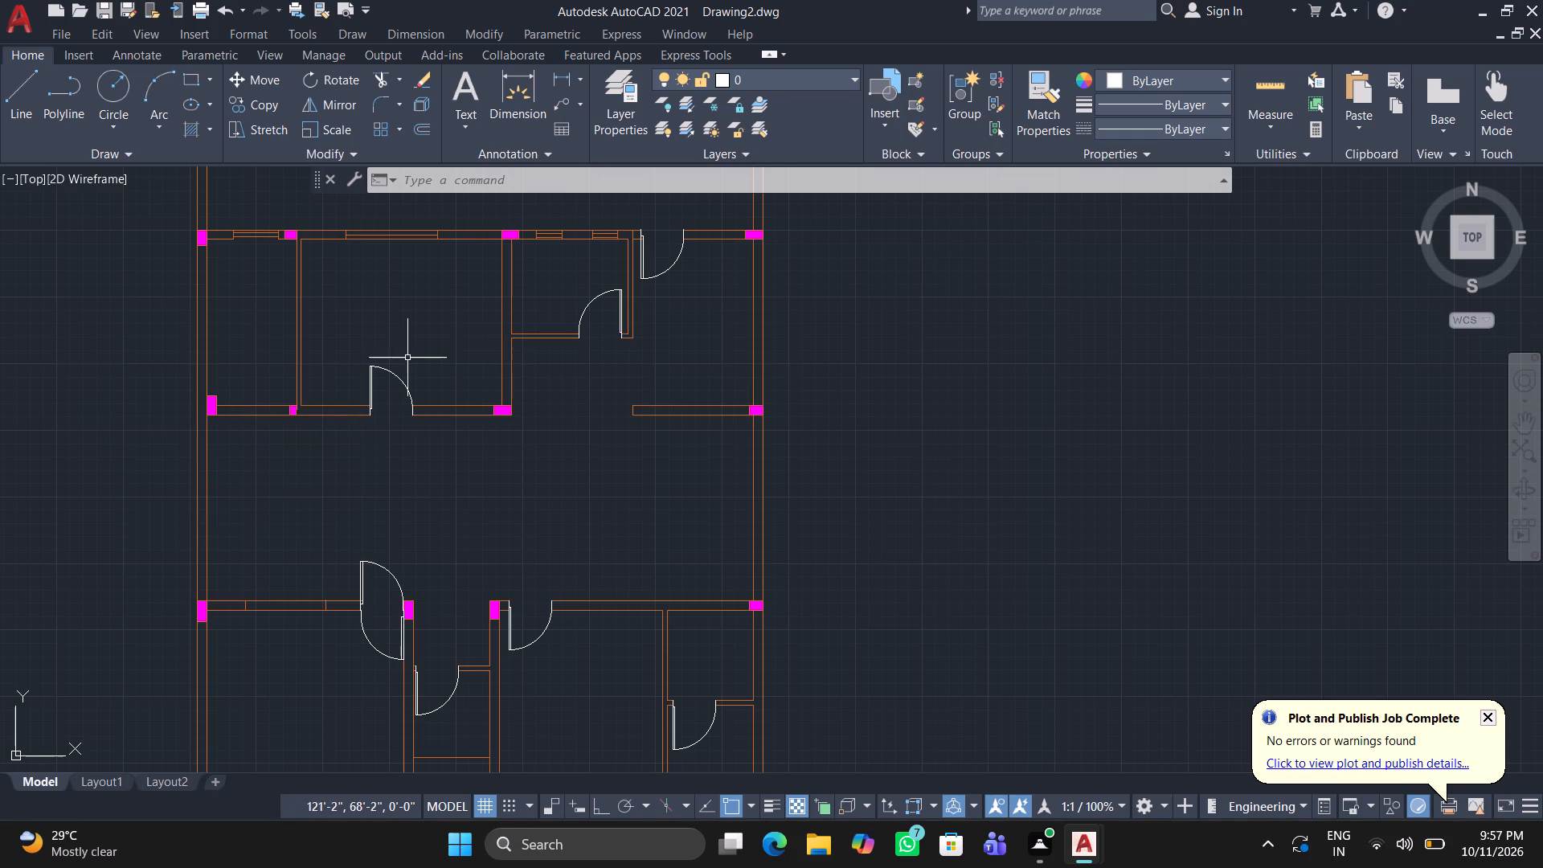
pyautogui.moveTo(299, 315); pyautogui.dragTo(357, 438, button='middle')
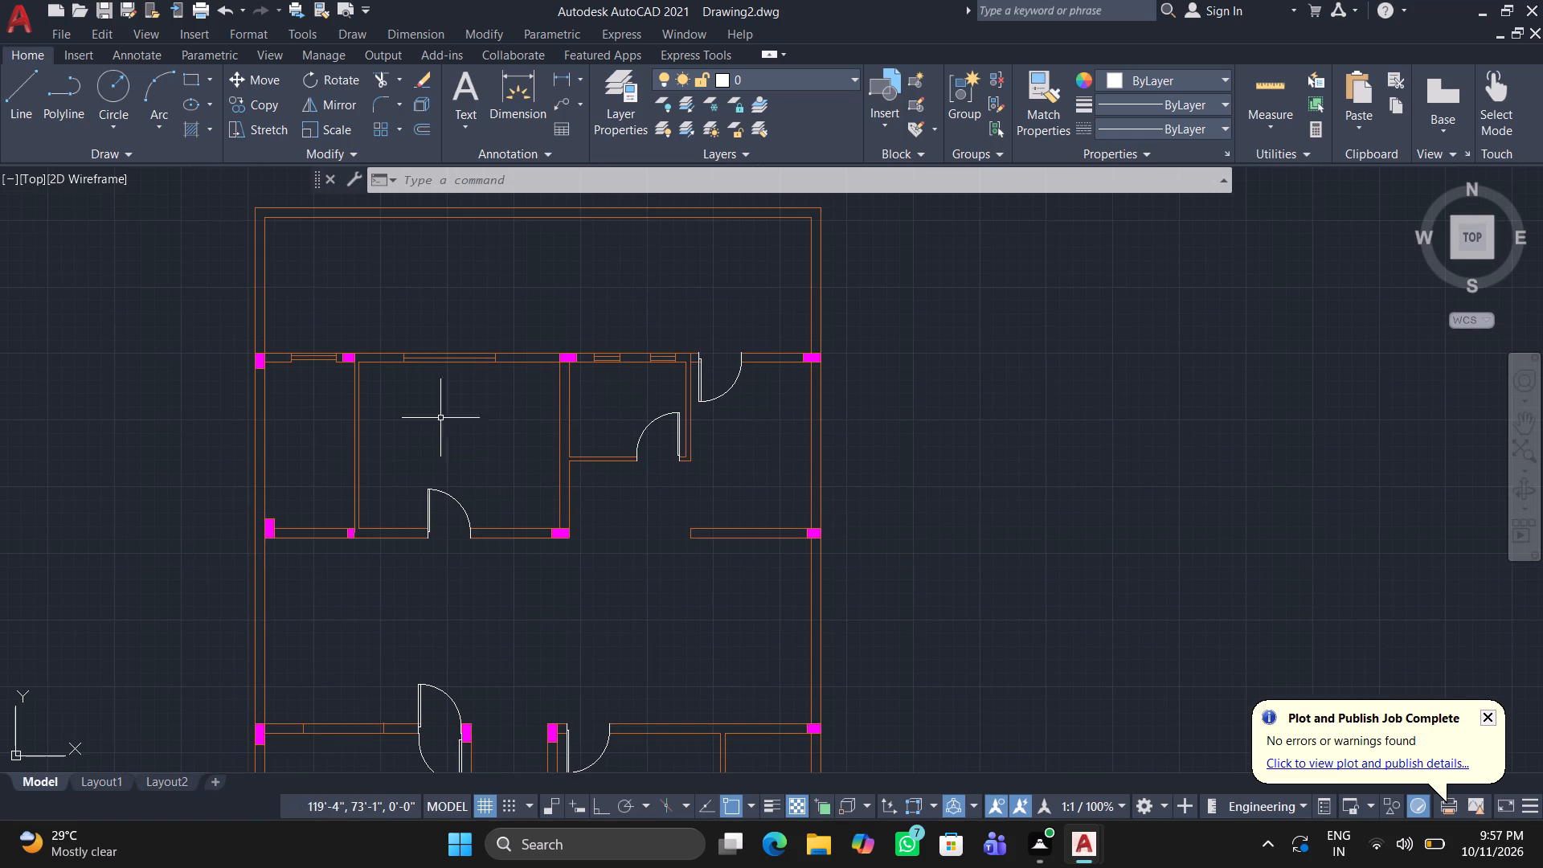
pyautogui.scroll(3, 286, 351)
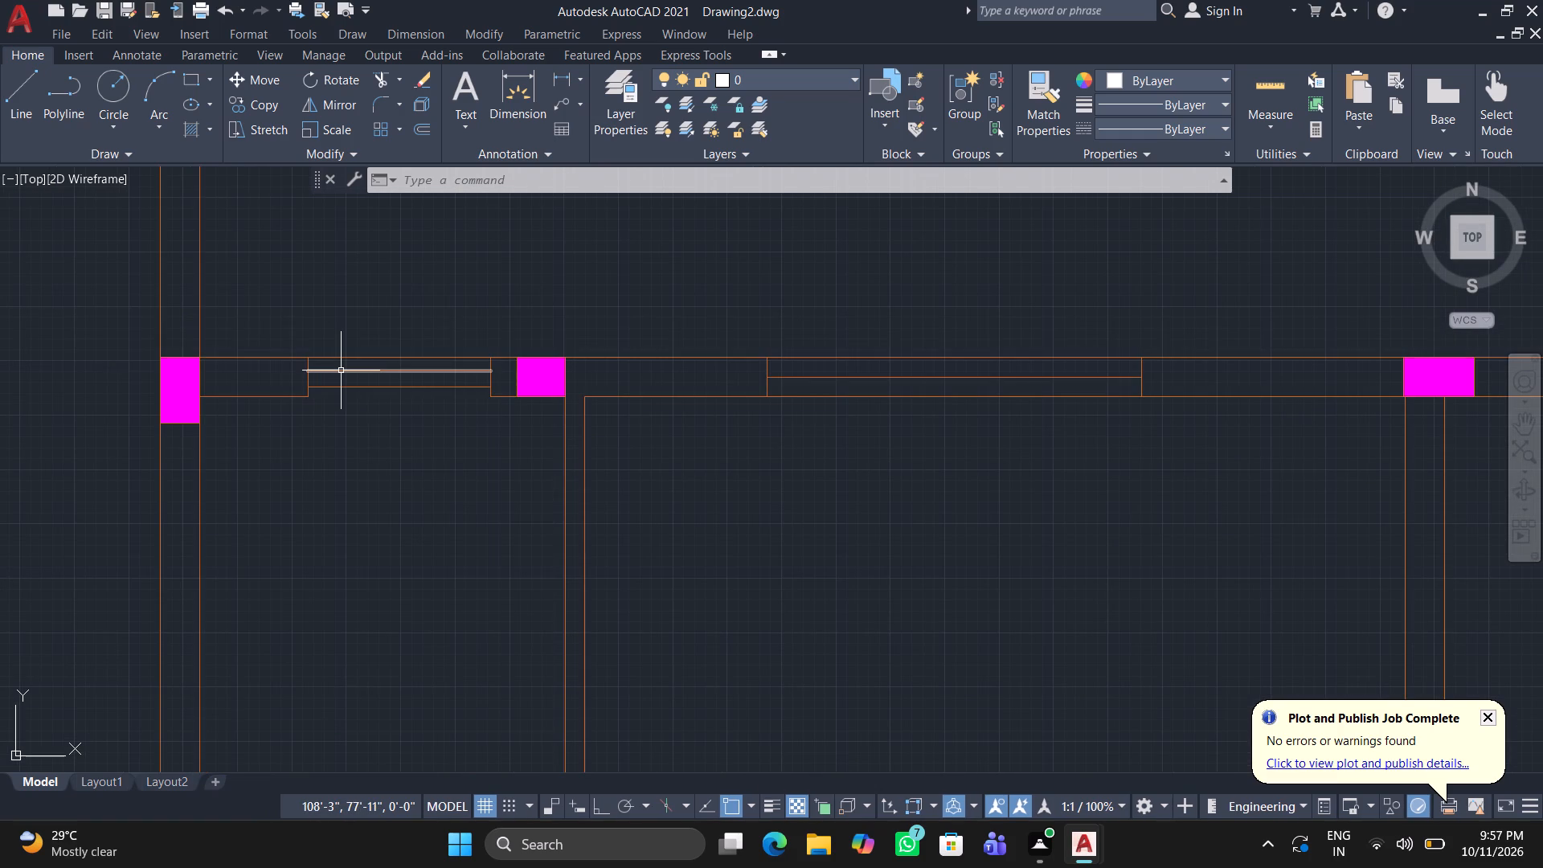
pyautogui.click(341, 371)
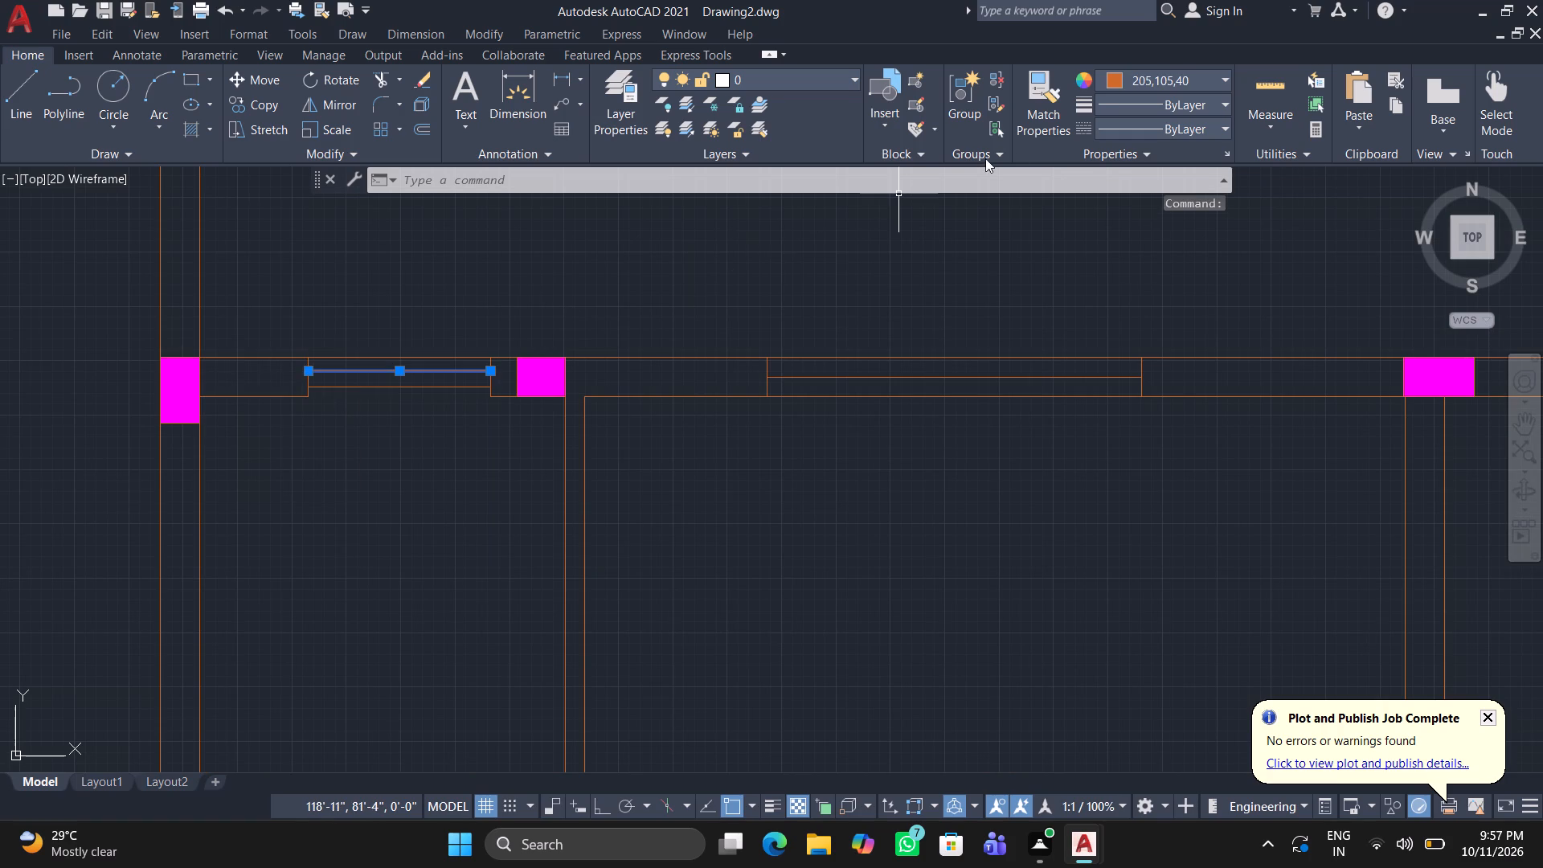
pyautogui.click(1116, 83)
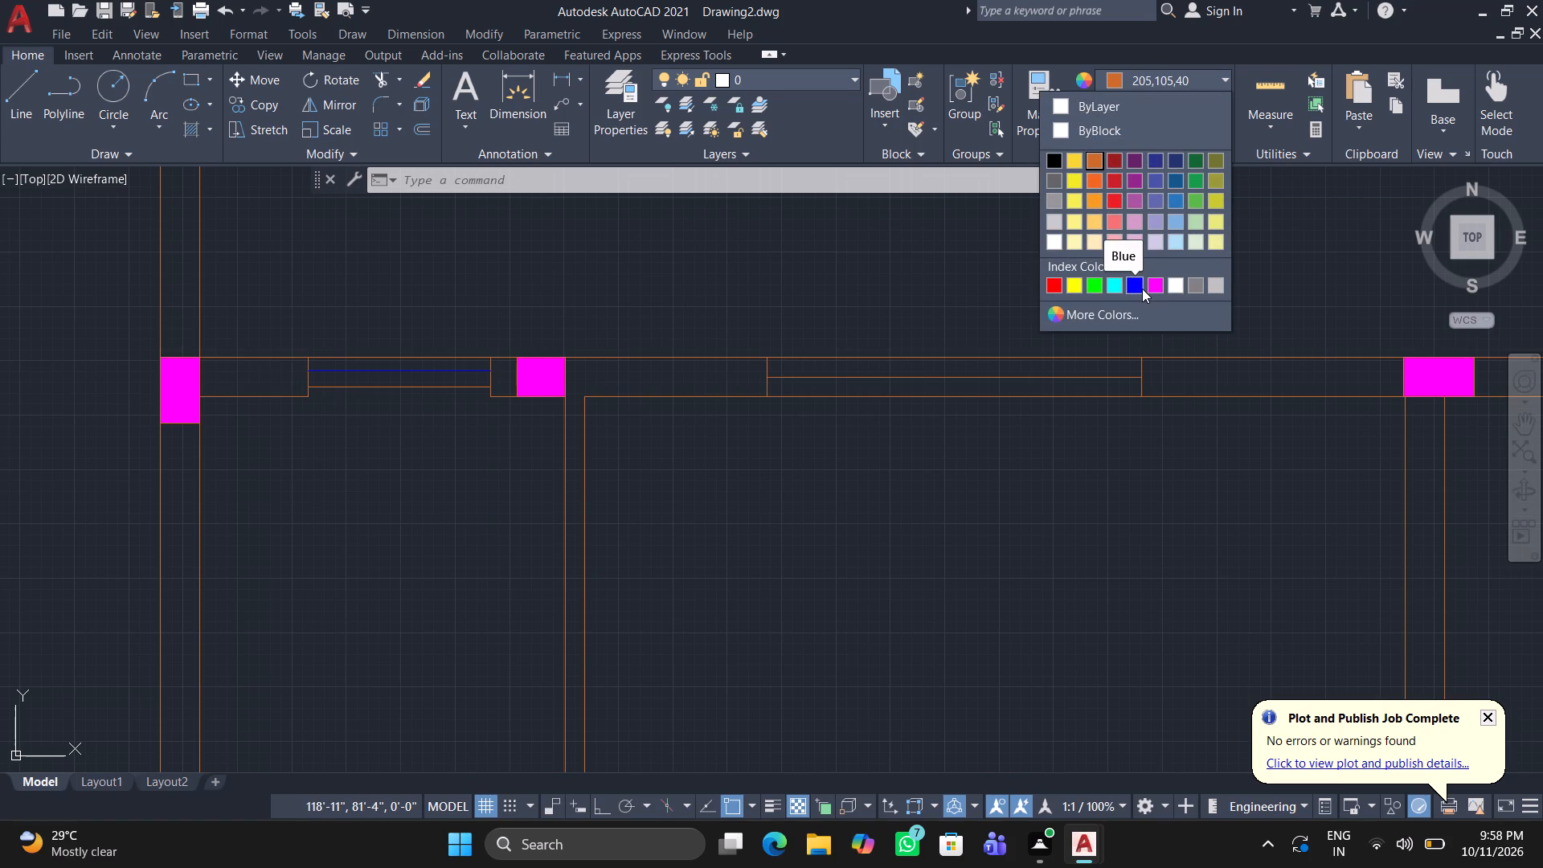
pyautogui.click(1107, 284)
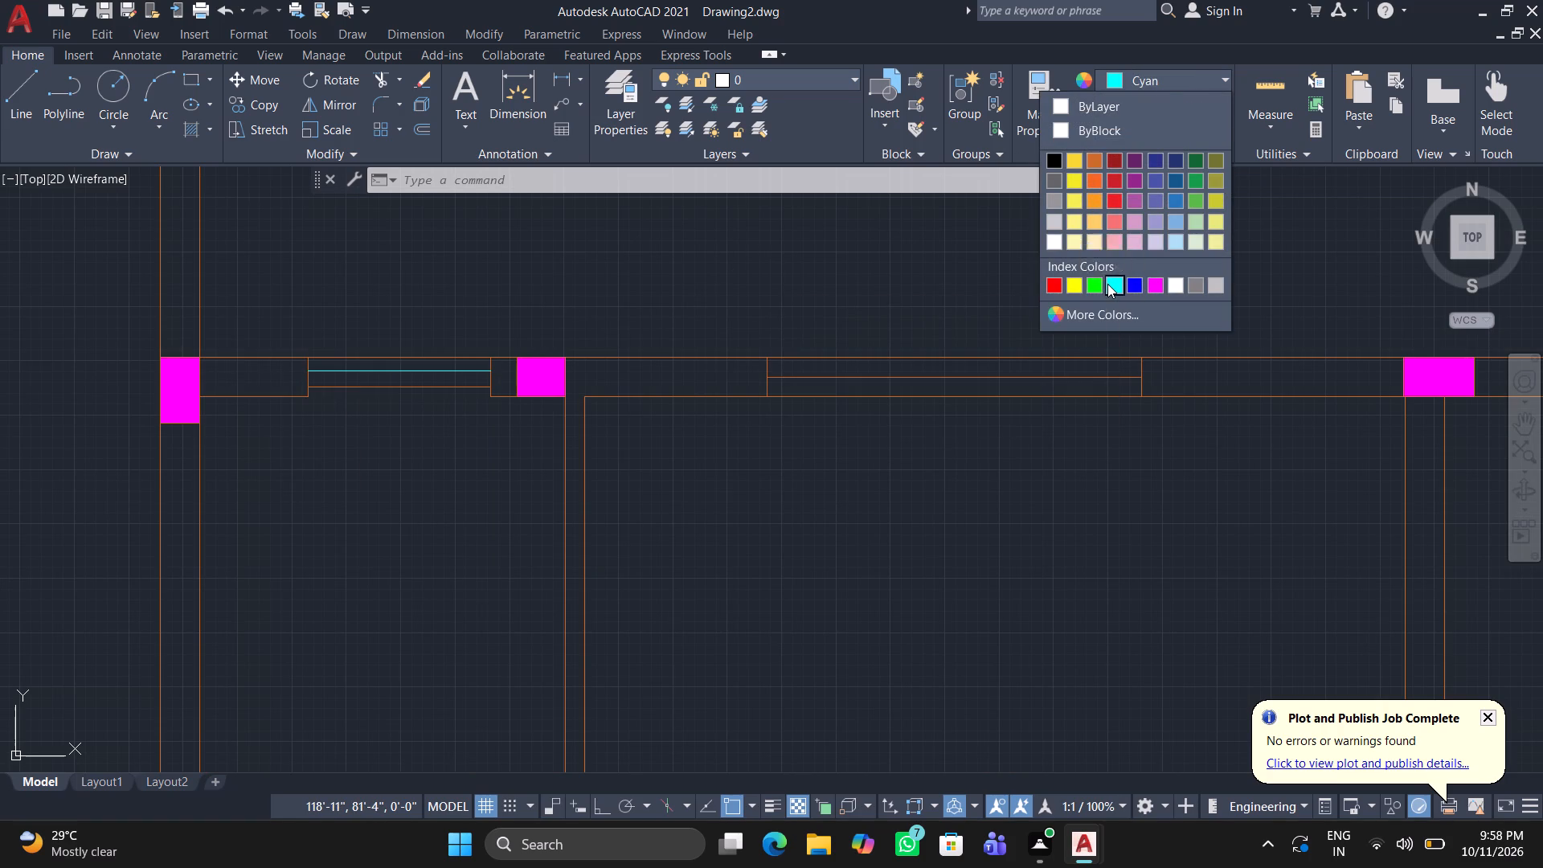
pyautogui.click(991, 380)
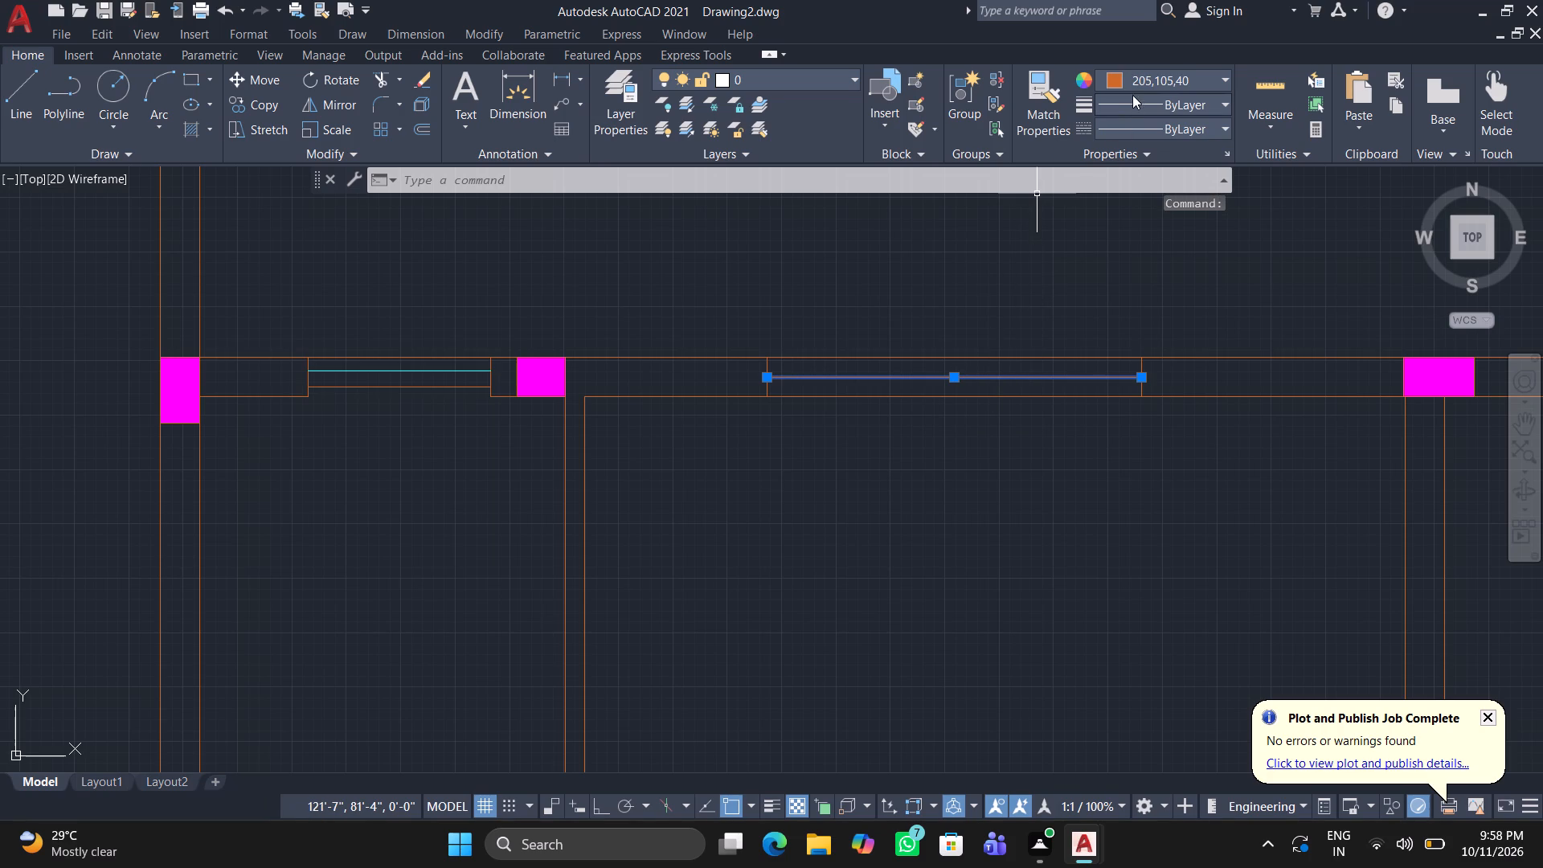
pyautogui.click(1140, 70)
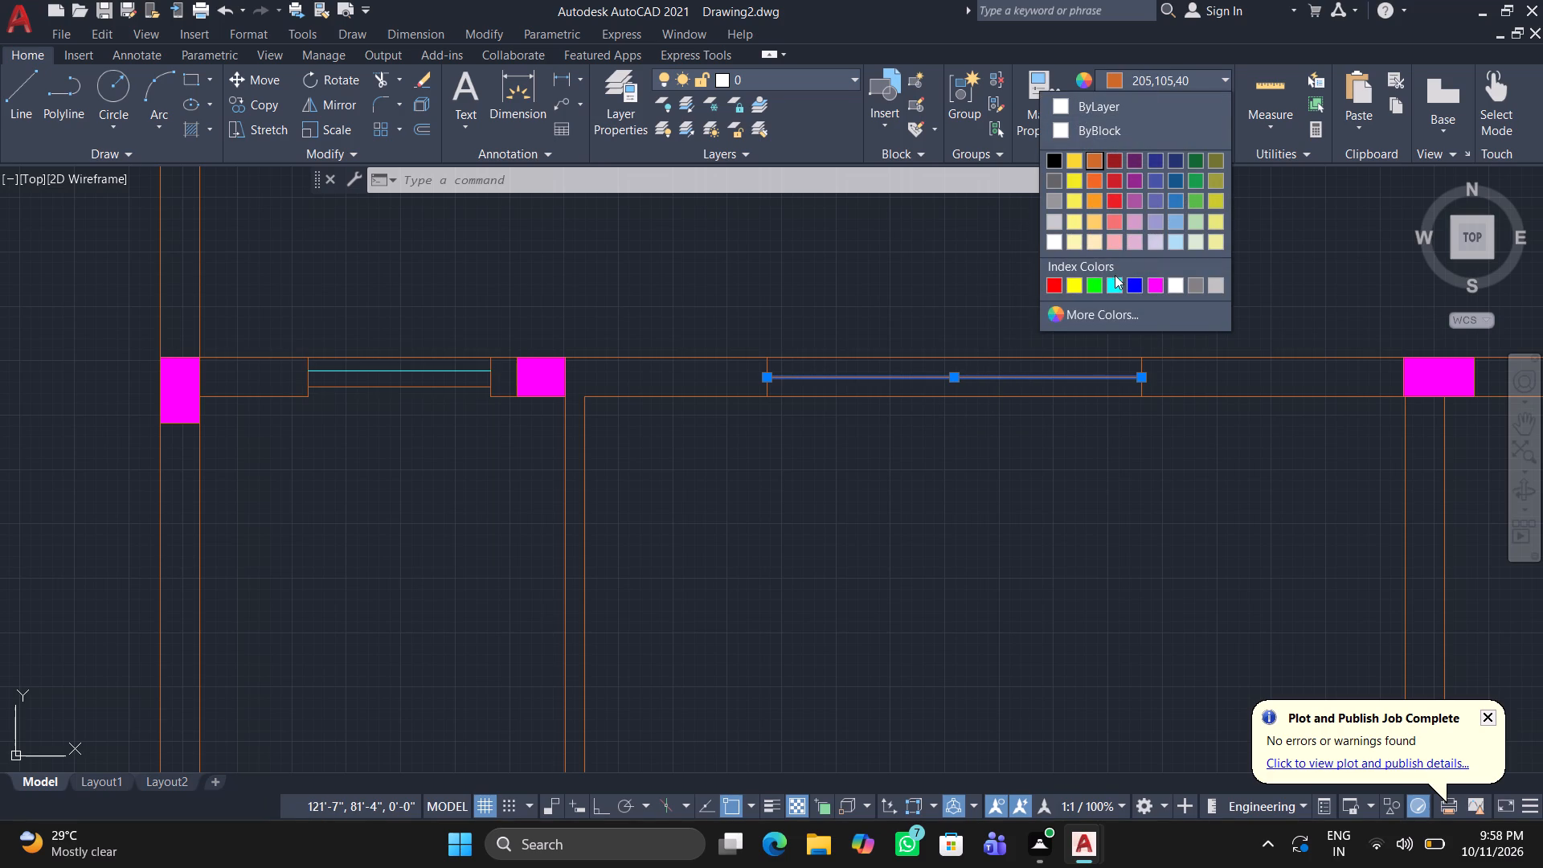
pyautogui.click(1114, 278)
# Recolour both pane lines of the first small window right of the wide window's neighbouring column to Cyan.
pyautogui.moveTo(1152, 541); pyautogui.dragTo(366, 568, button='middle')
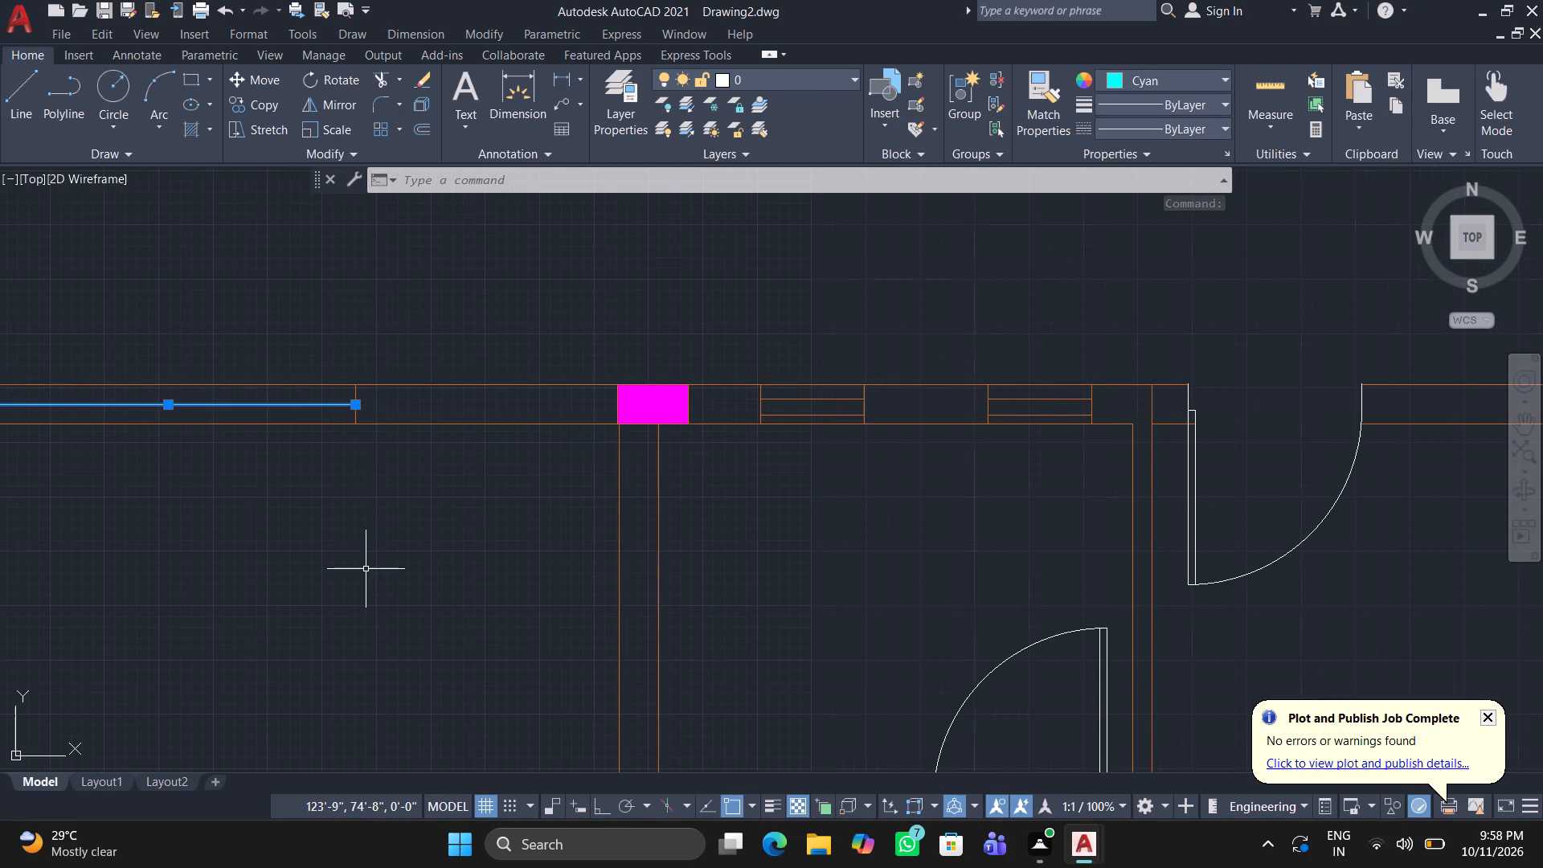
pyautogui.click(807, 399)
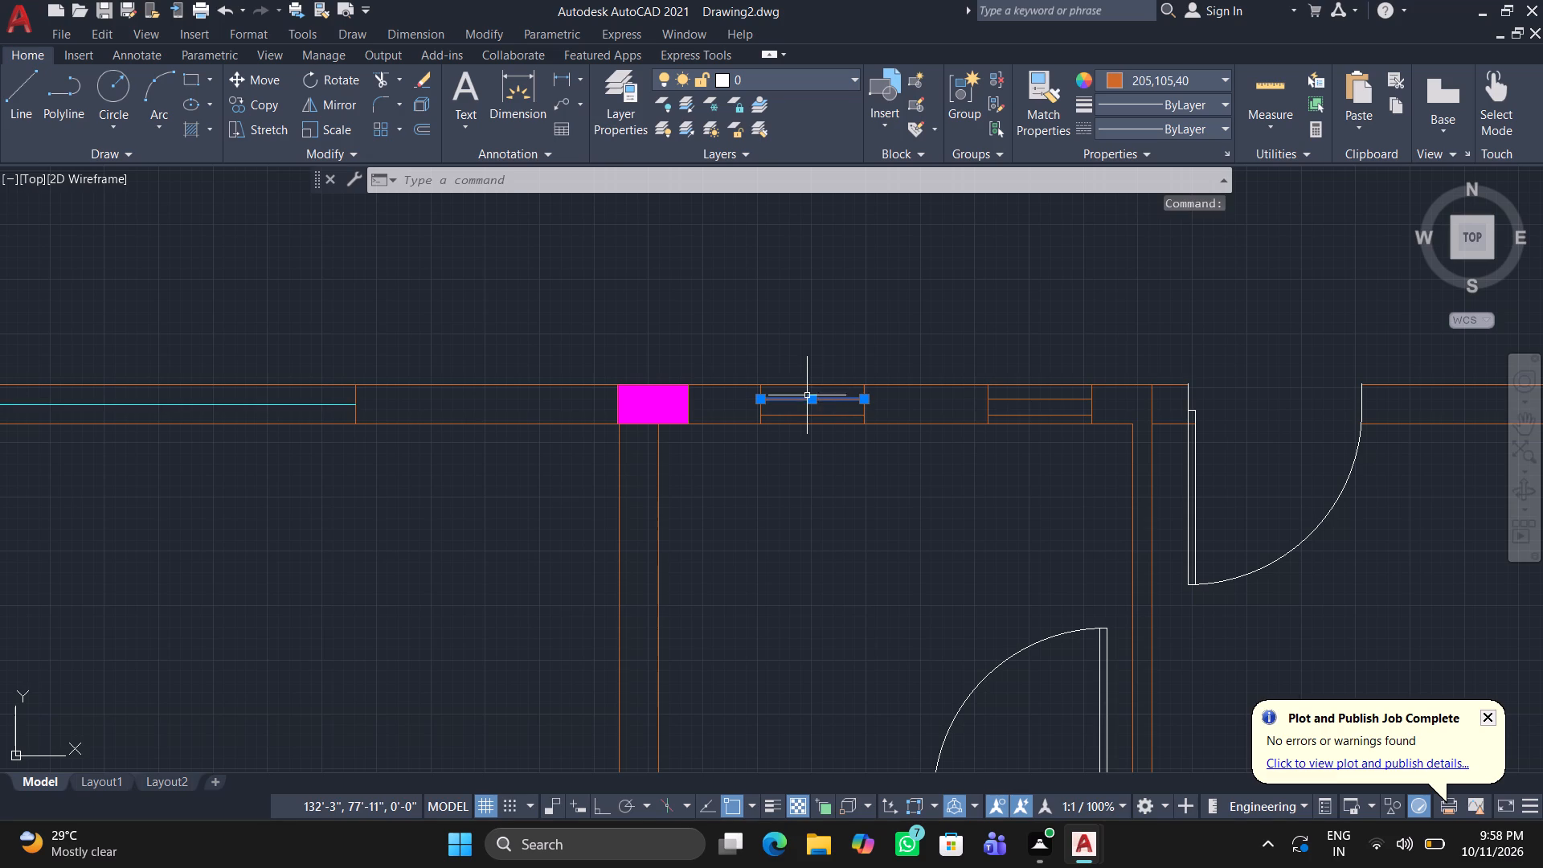
pyautogui.click(1115, 77)
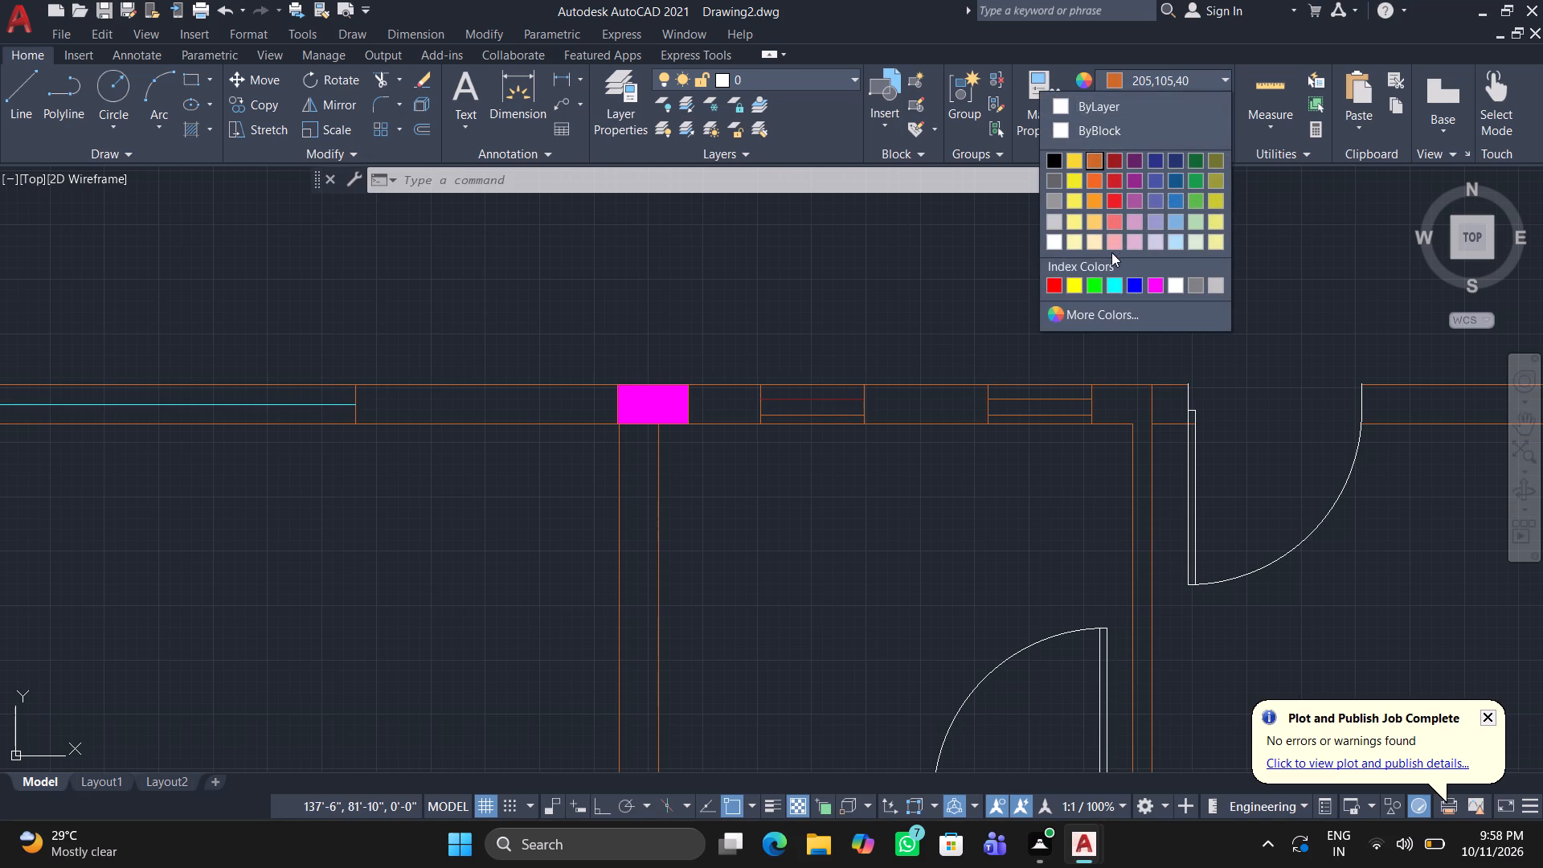
pyautogui.click(1118, 283)
pyautogui.click(820, 415)
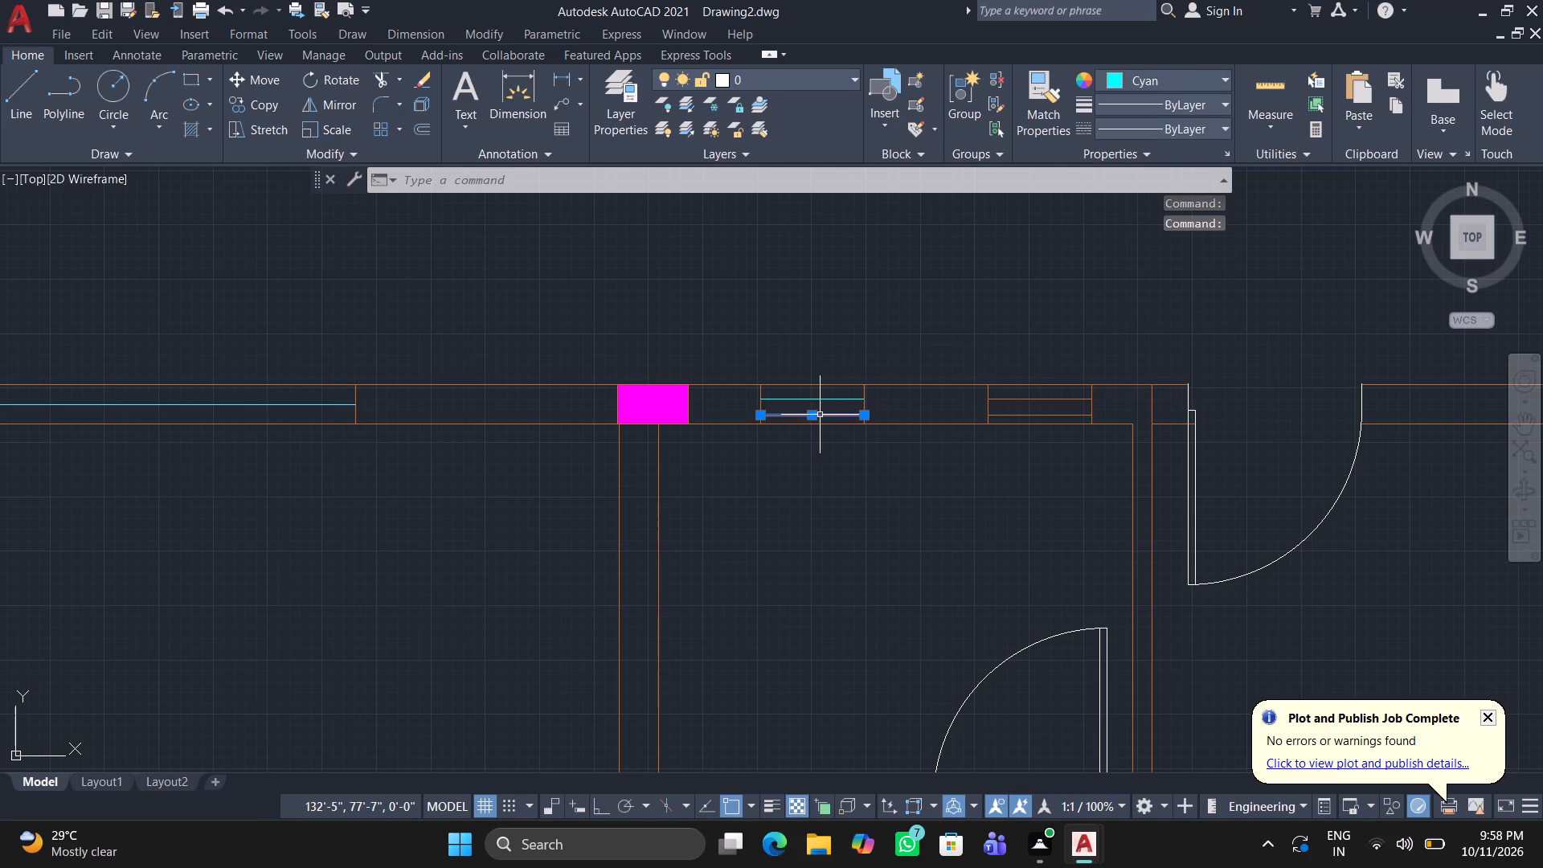
pyautogui.click(1115, 80)
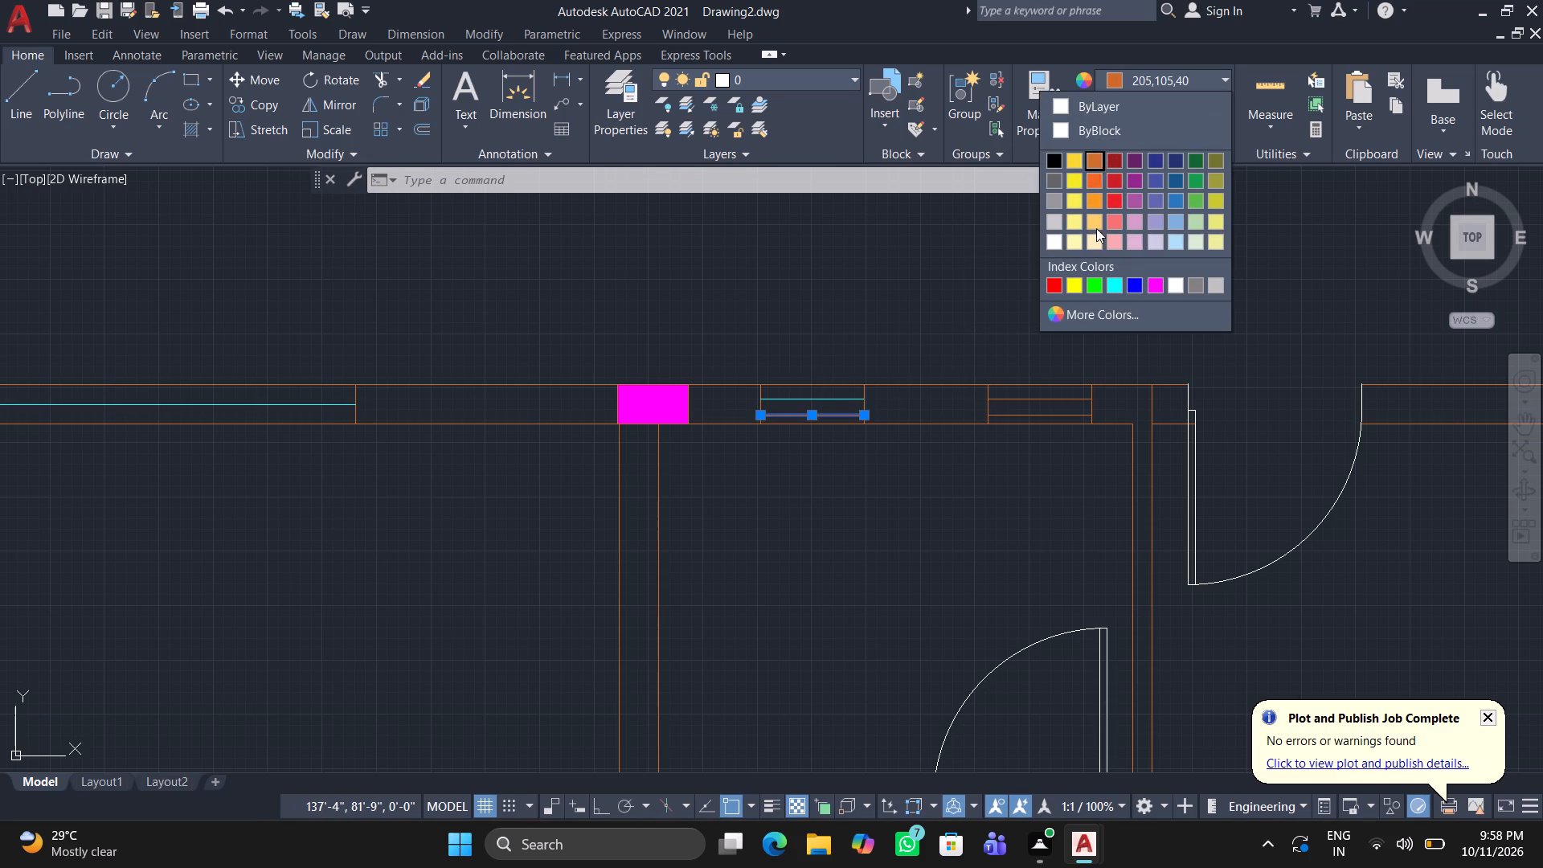
pyautogui.click(1112, 287)
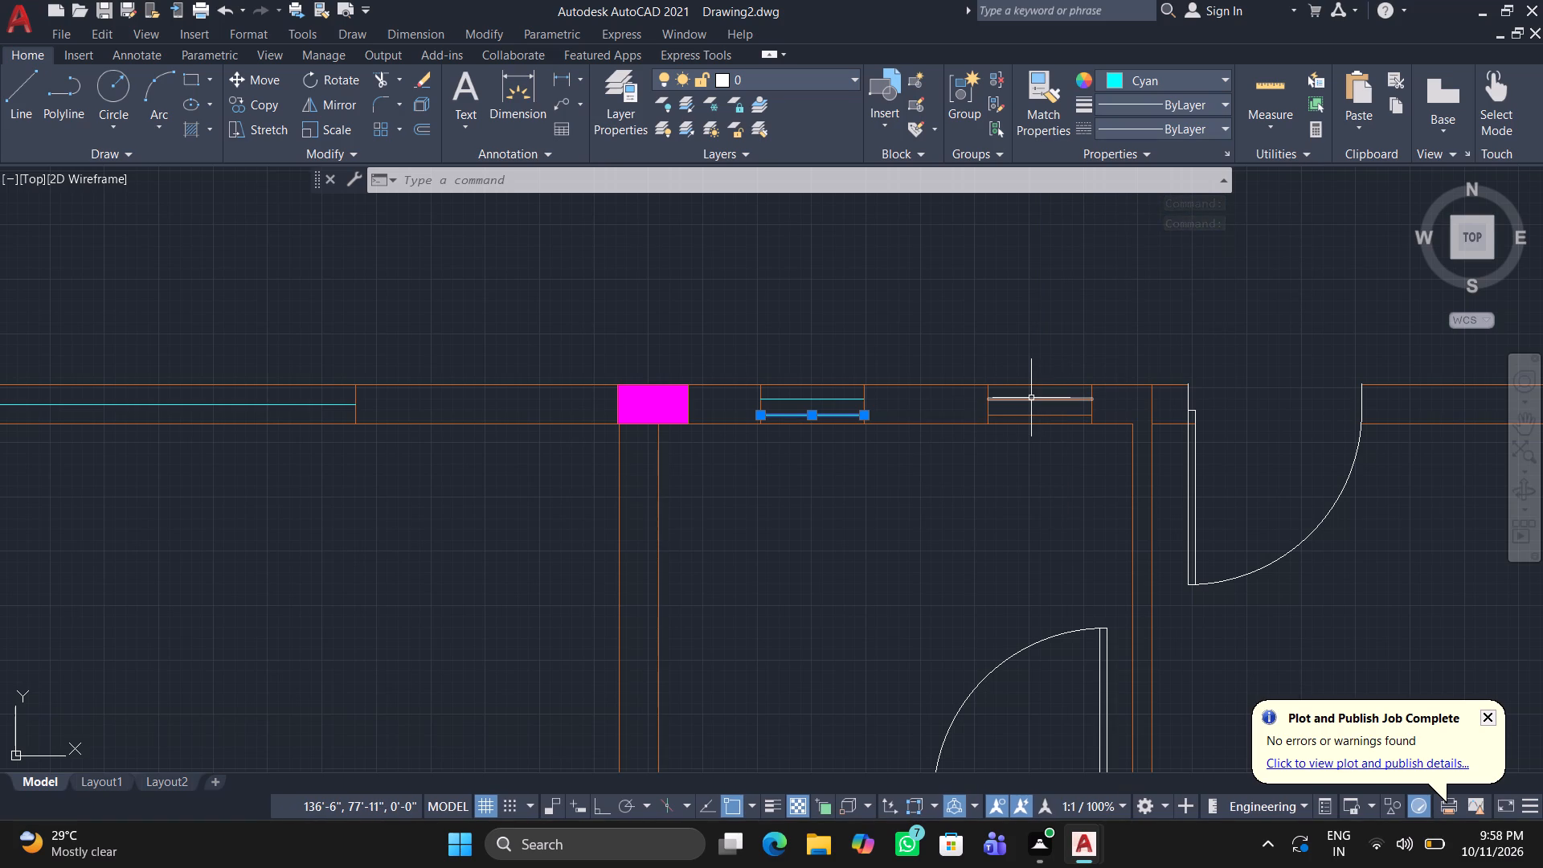
# Recolour both pane lines of the second small window, next to the top-wall door, to Cyan.
pyautogui.click(1031, 399)
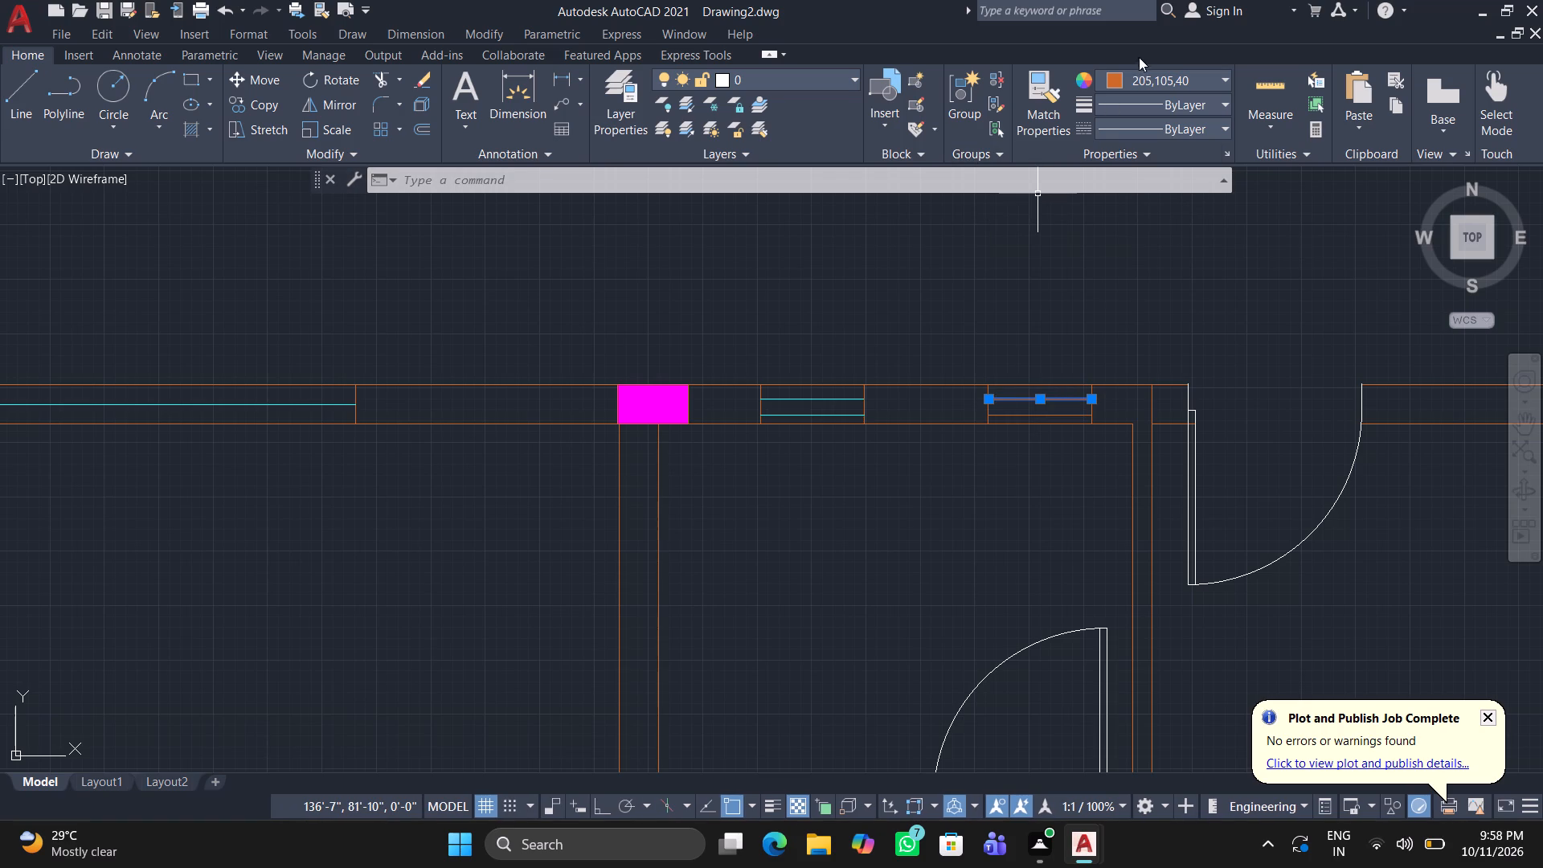
pyautogui.click(1117, 76)
pyautogui.click(1113, 280)
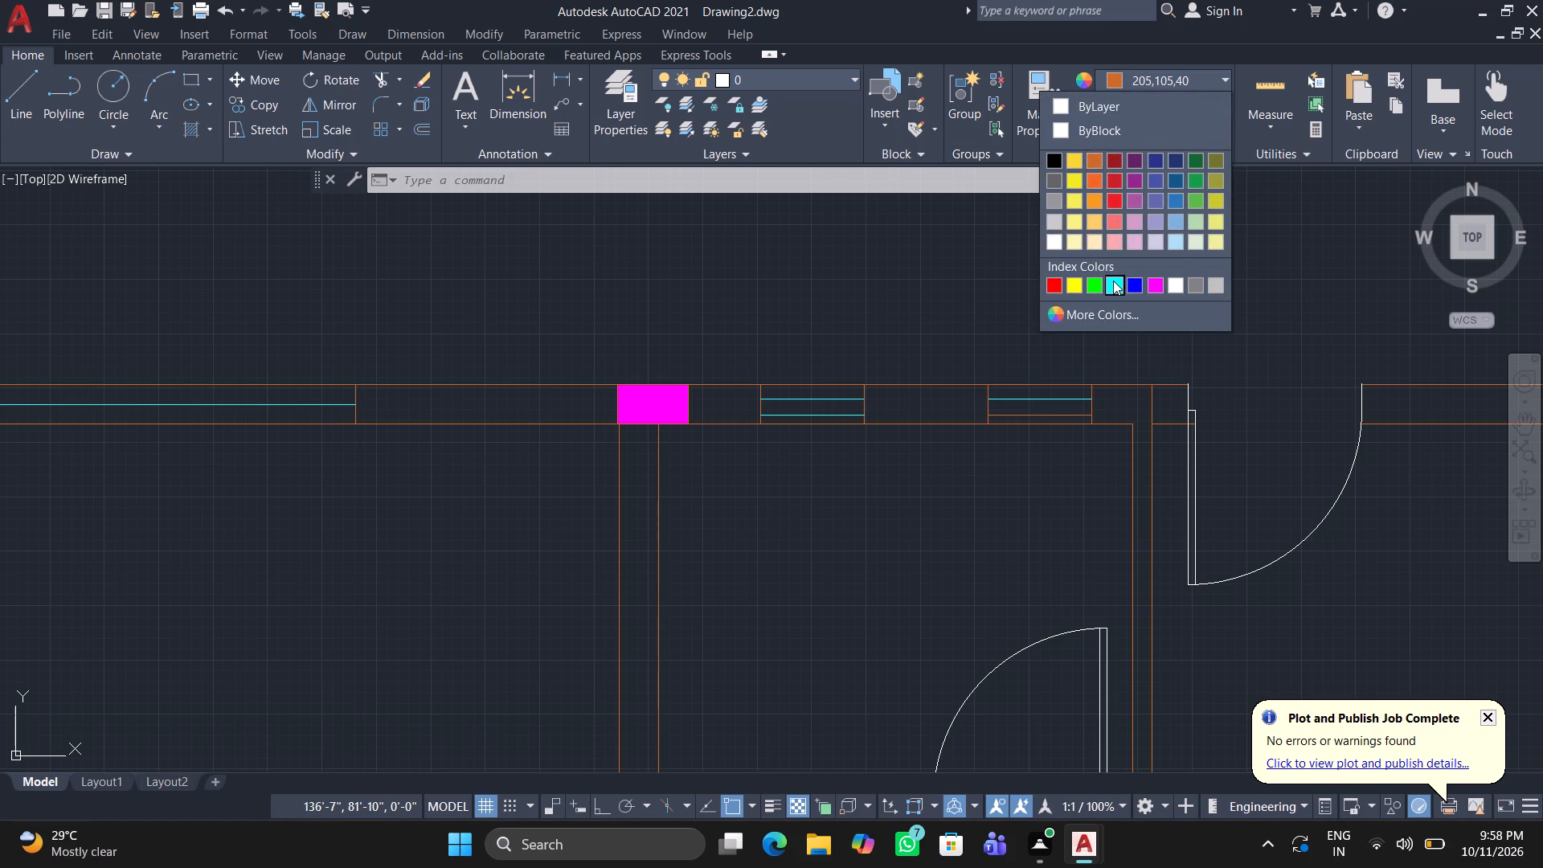
pyautogui.click(1034, 415)
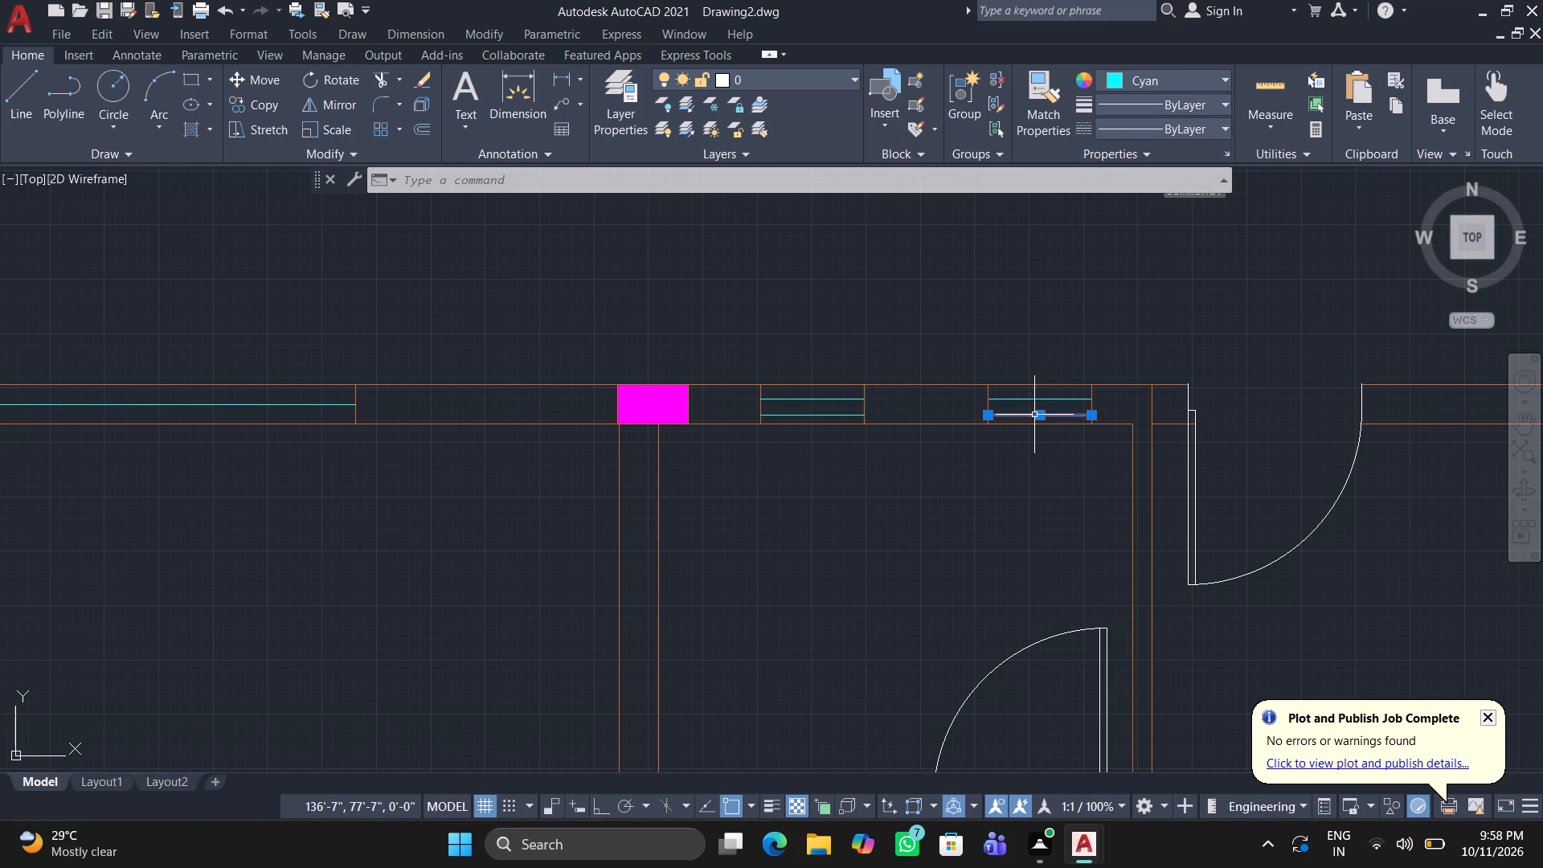
pyautogui.click(1115, 74)
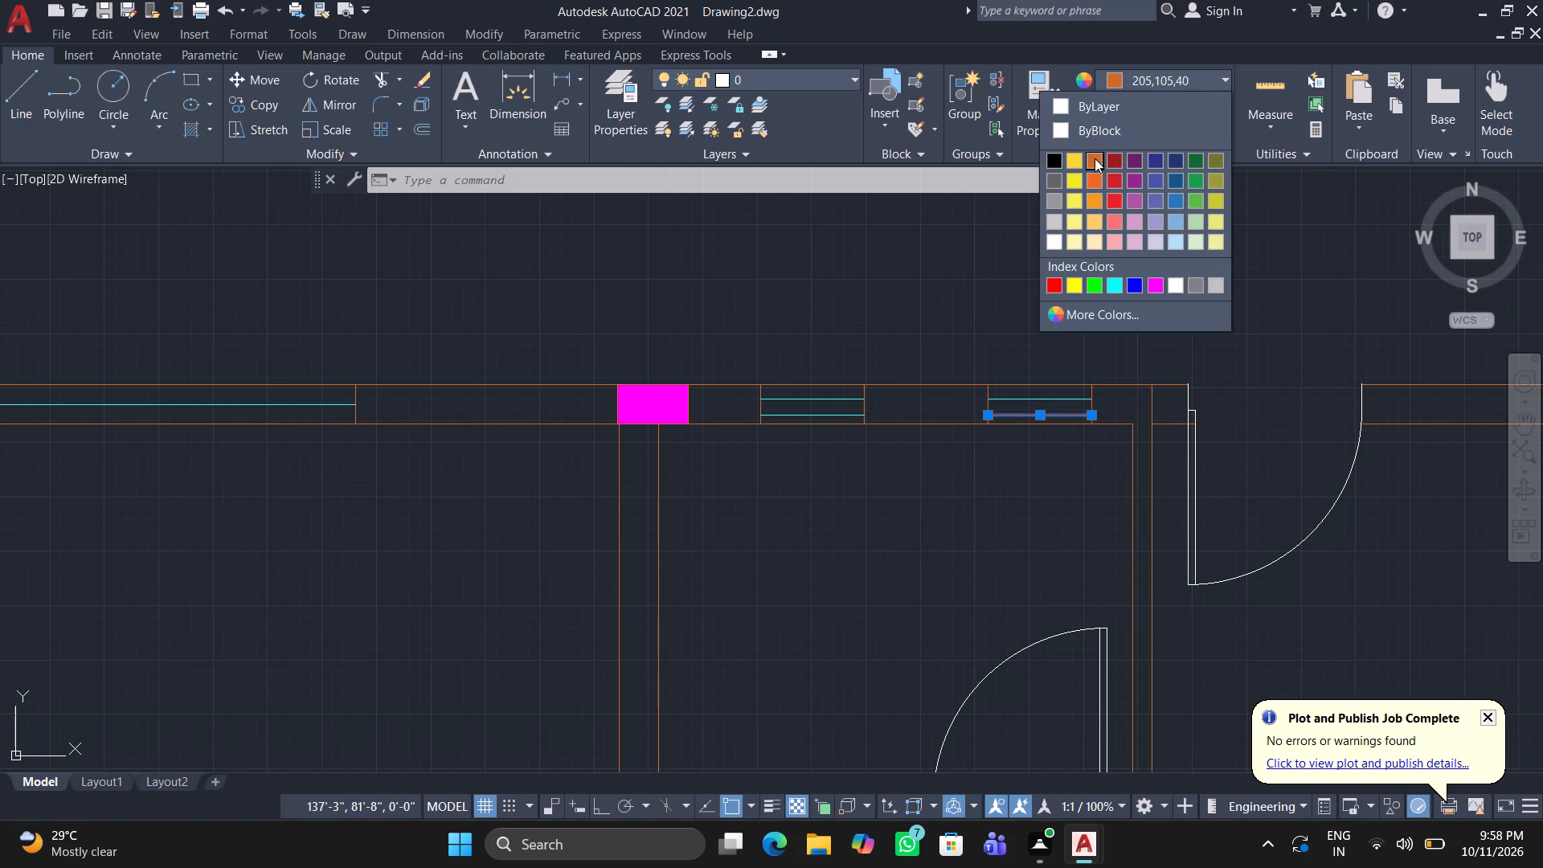
pyautogui.click(1111, 285)
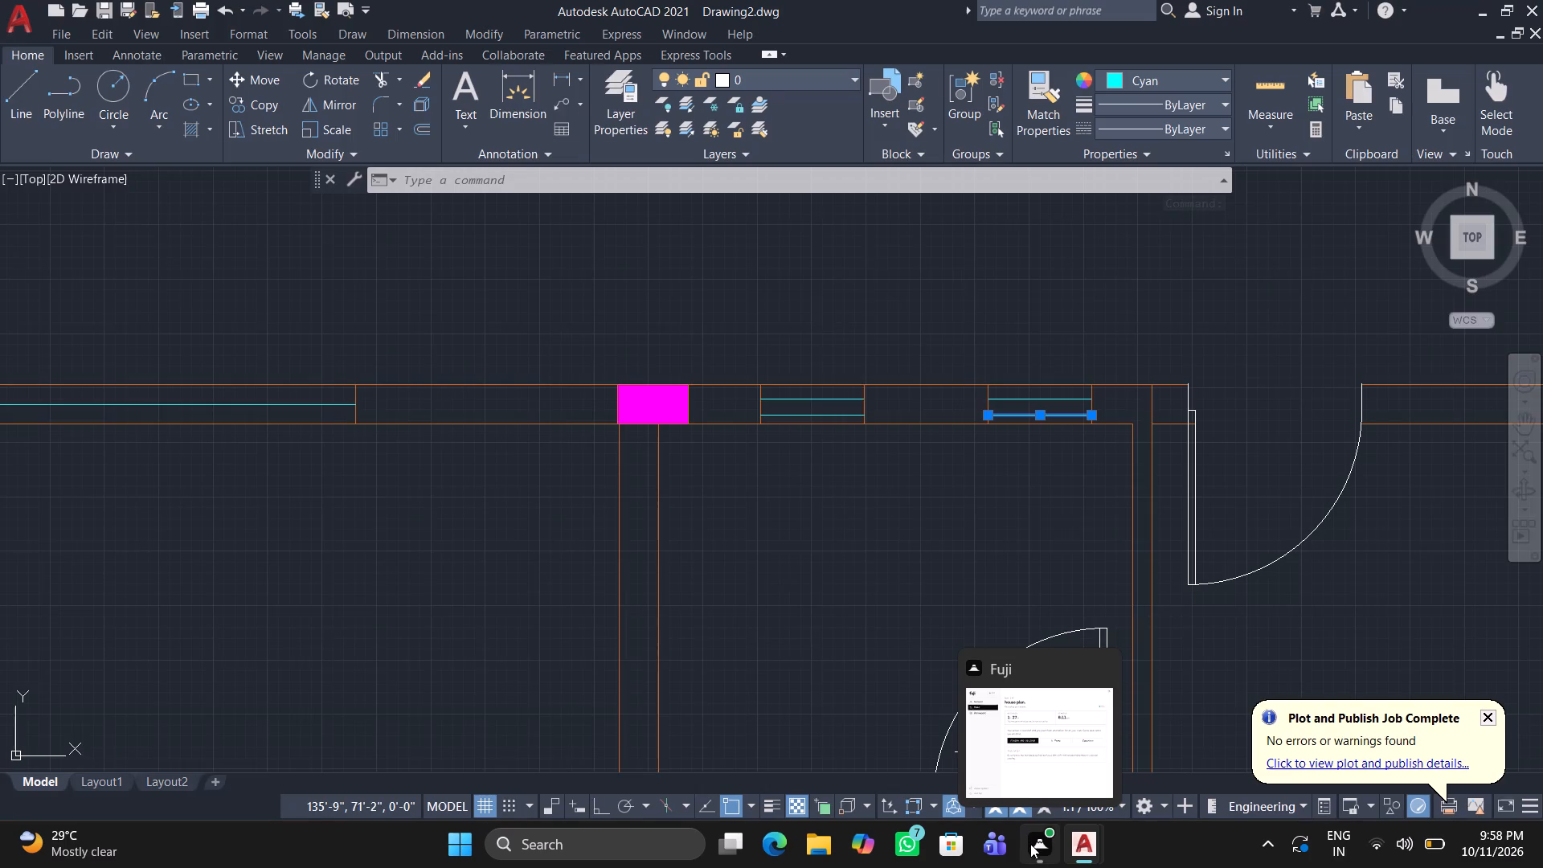
# Recolour the upper pane line of the window in the lower narrow room's bottom wall to Cyan.
pyautogui.scroll(-2, 817, 507)
pyautogui.moveTo(862, 492); pyautogui.dragTo(324, 407, button='middle')
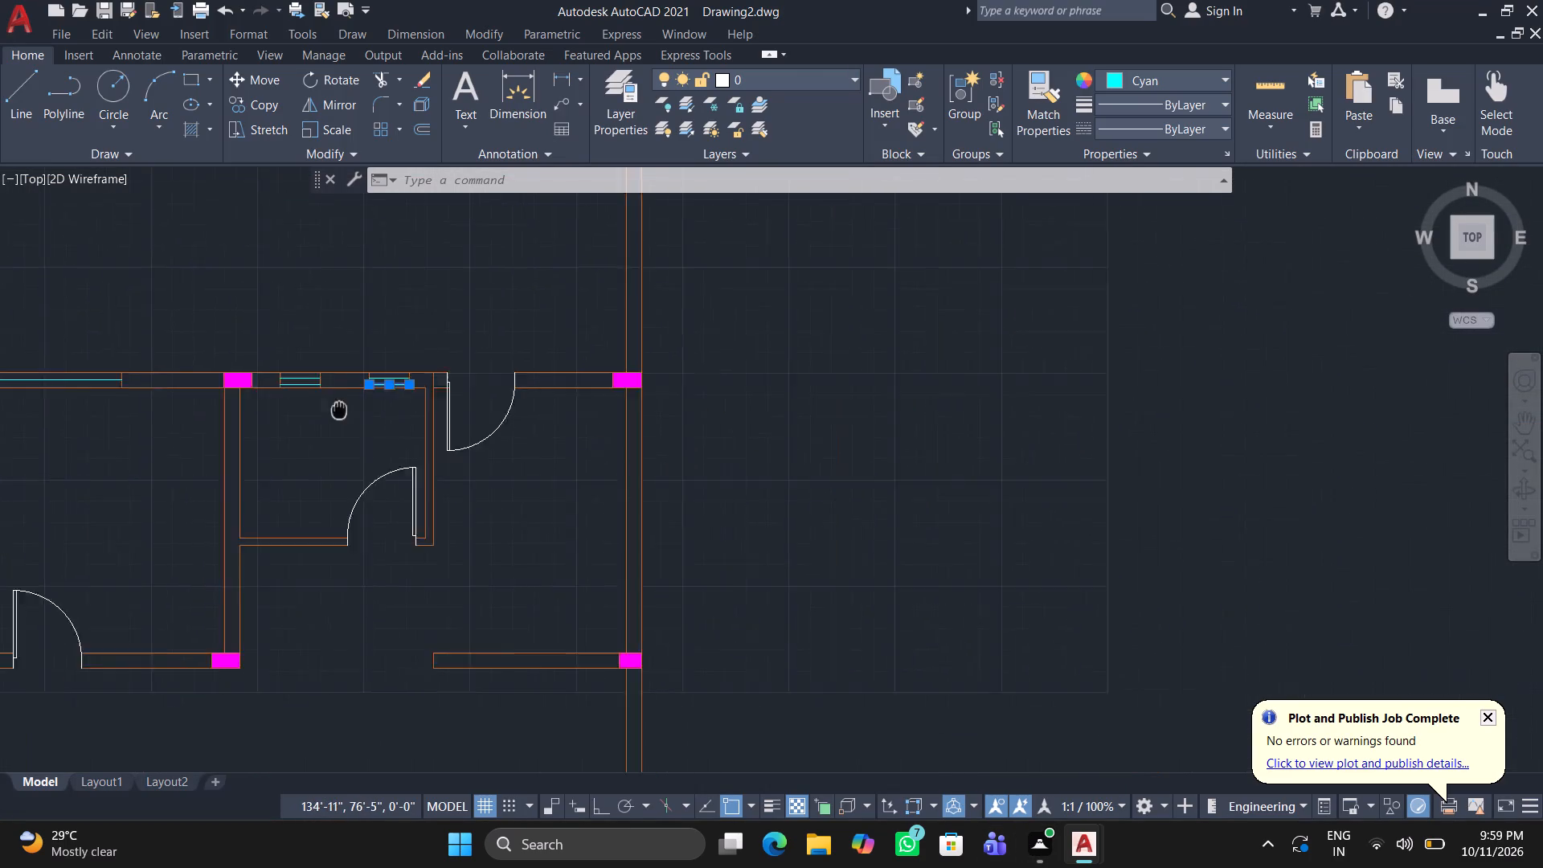
pyautogui.moveTo(324, 407); pyautogui.dragTo(296, 405, button='middle')
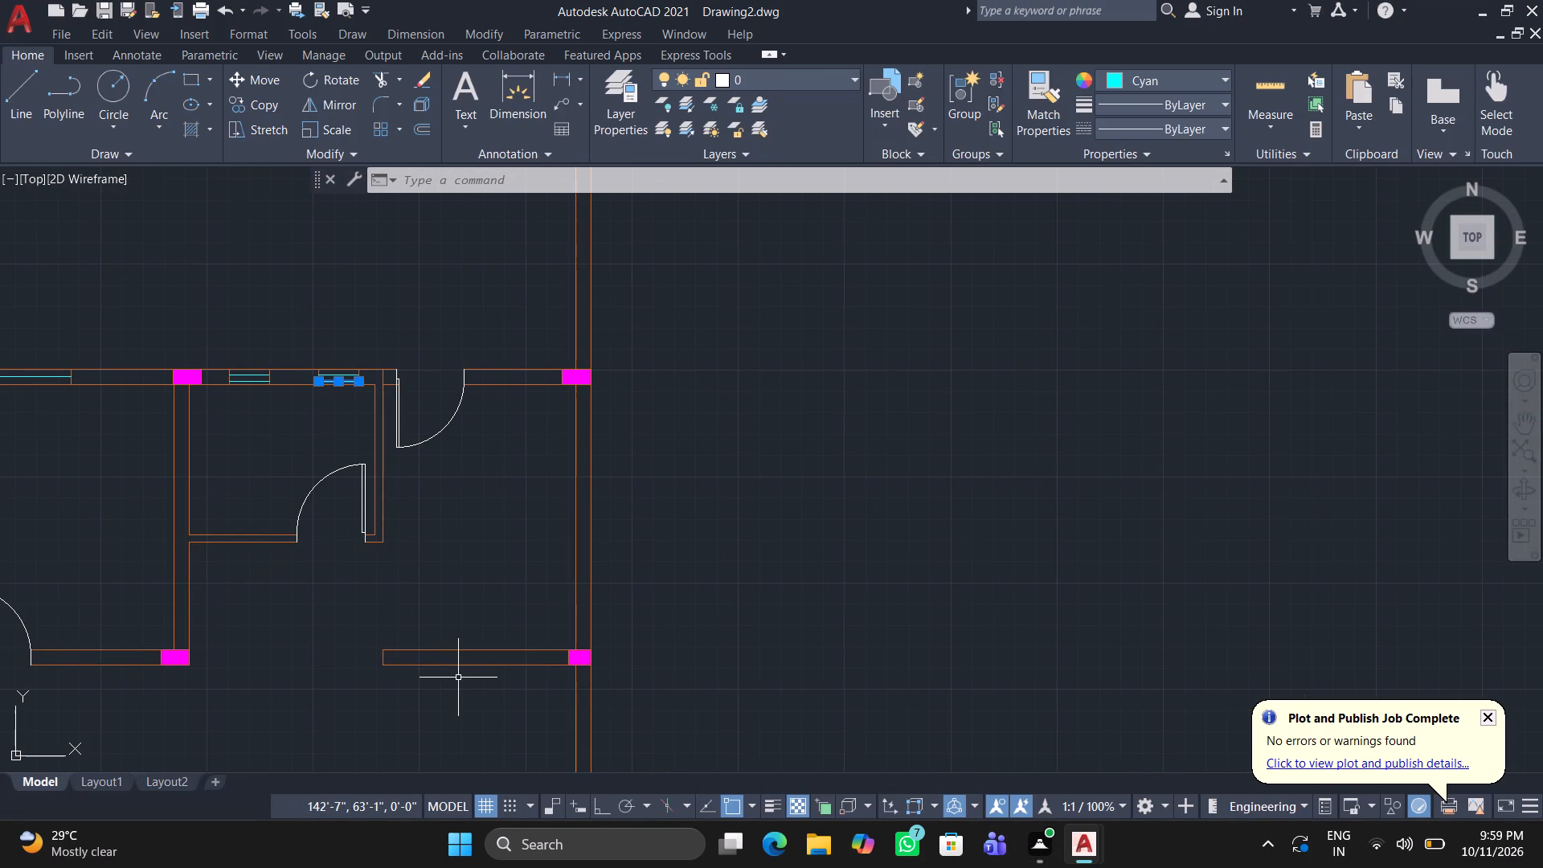
pyautogui.moveTo(458, 653); pyautogui.dragTo(622, 206, button='middle')
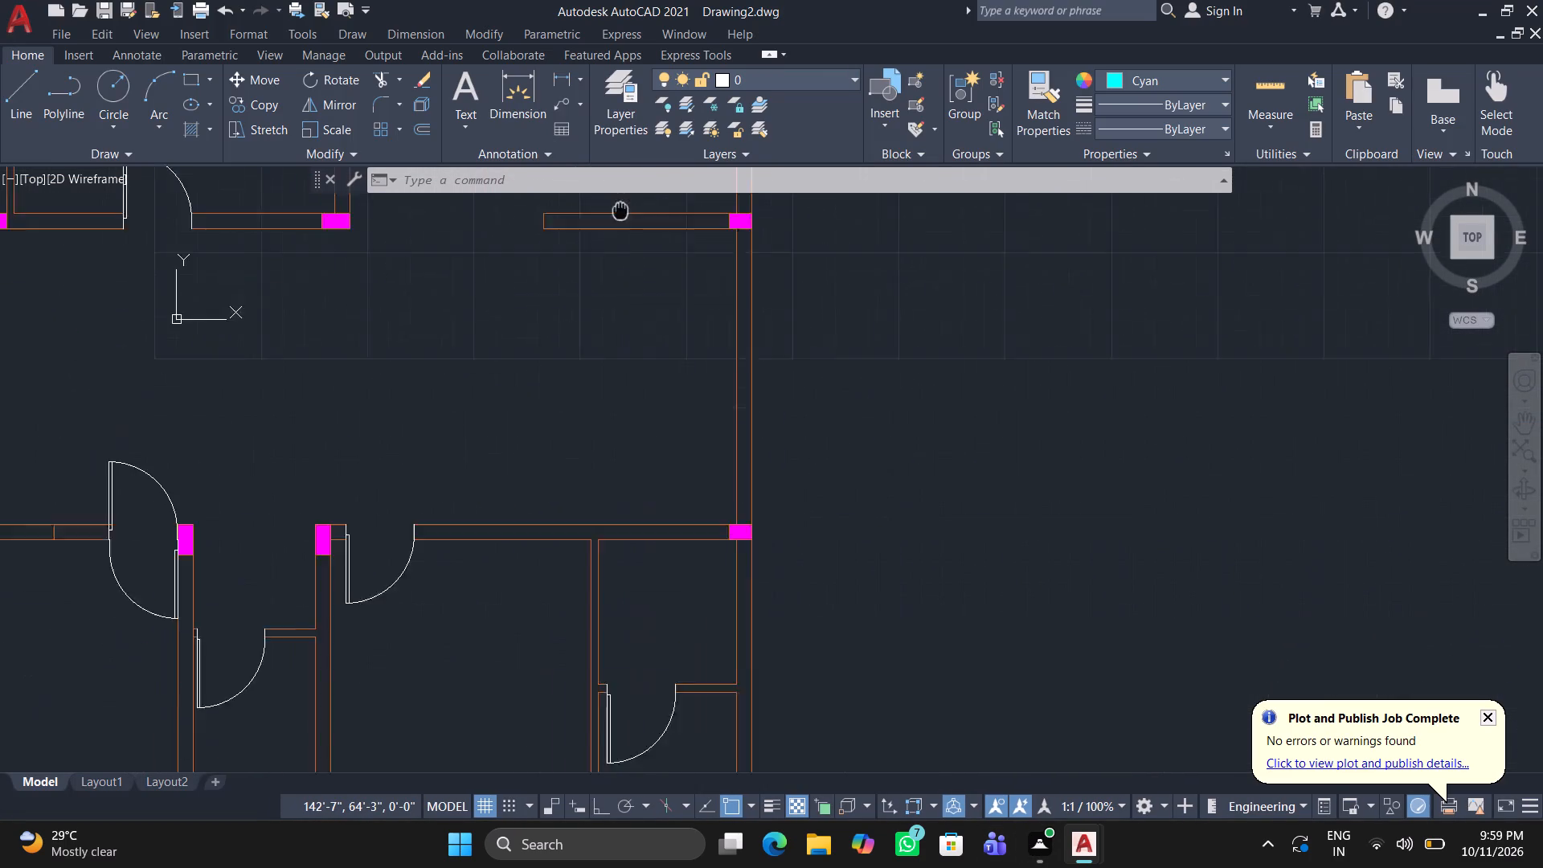
pyautogui.moveTo(622, 206); pyautogui.dragTo(641, 150, button='middle')
pyautogui.moveTo(460, 647); pyautogui.dragTo(461, 366, button='middle')
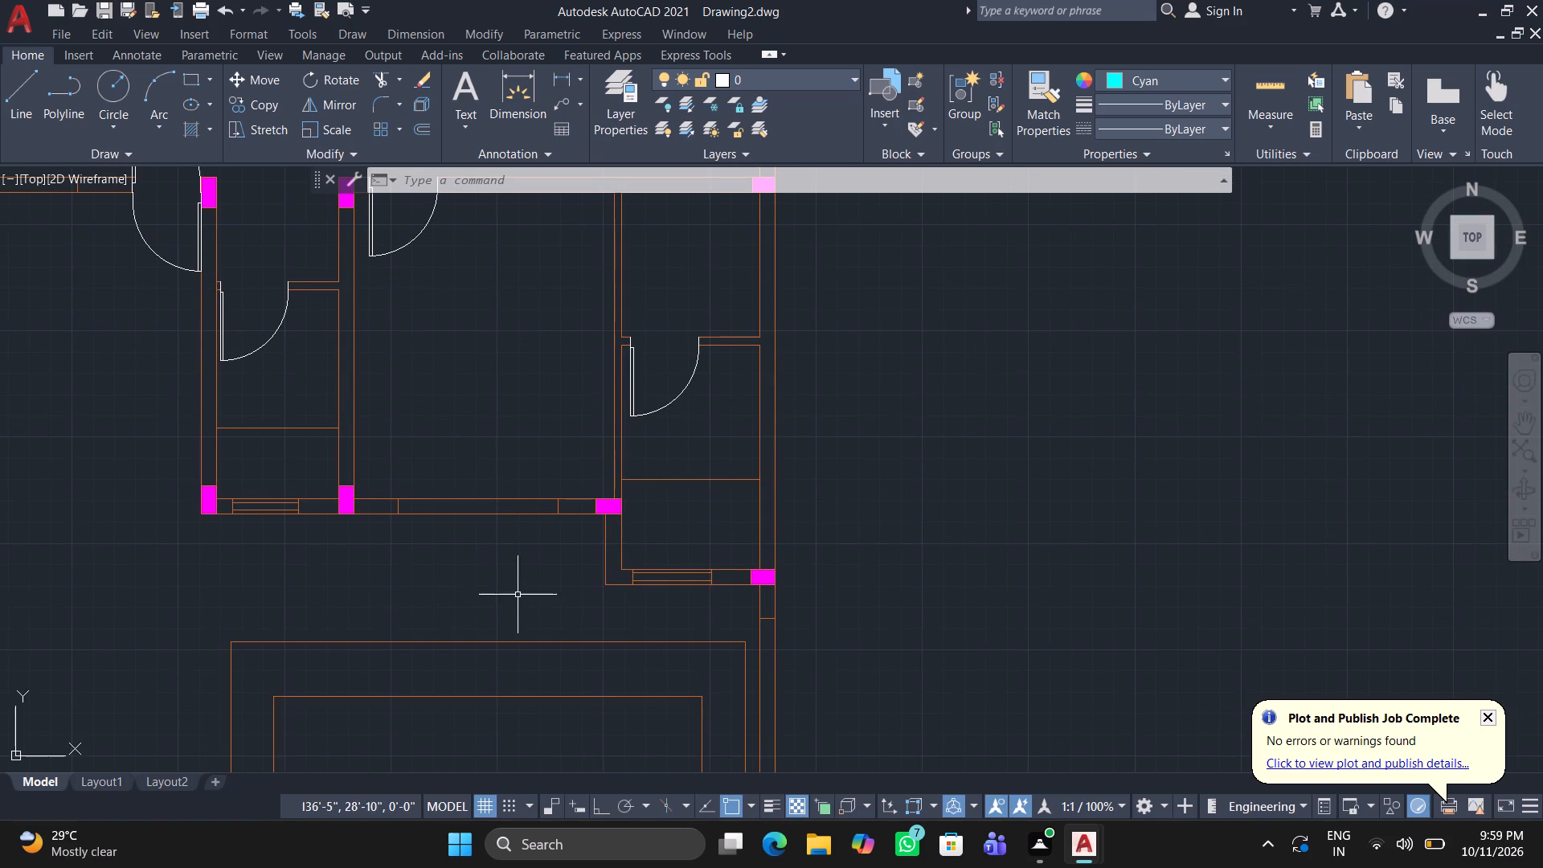
pyautogui.scroll(3, 293, 518)
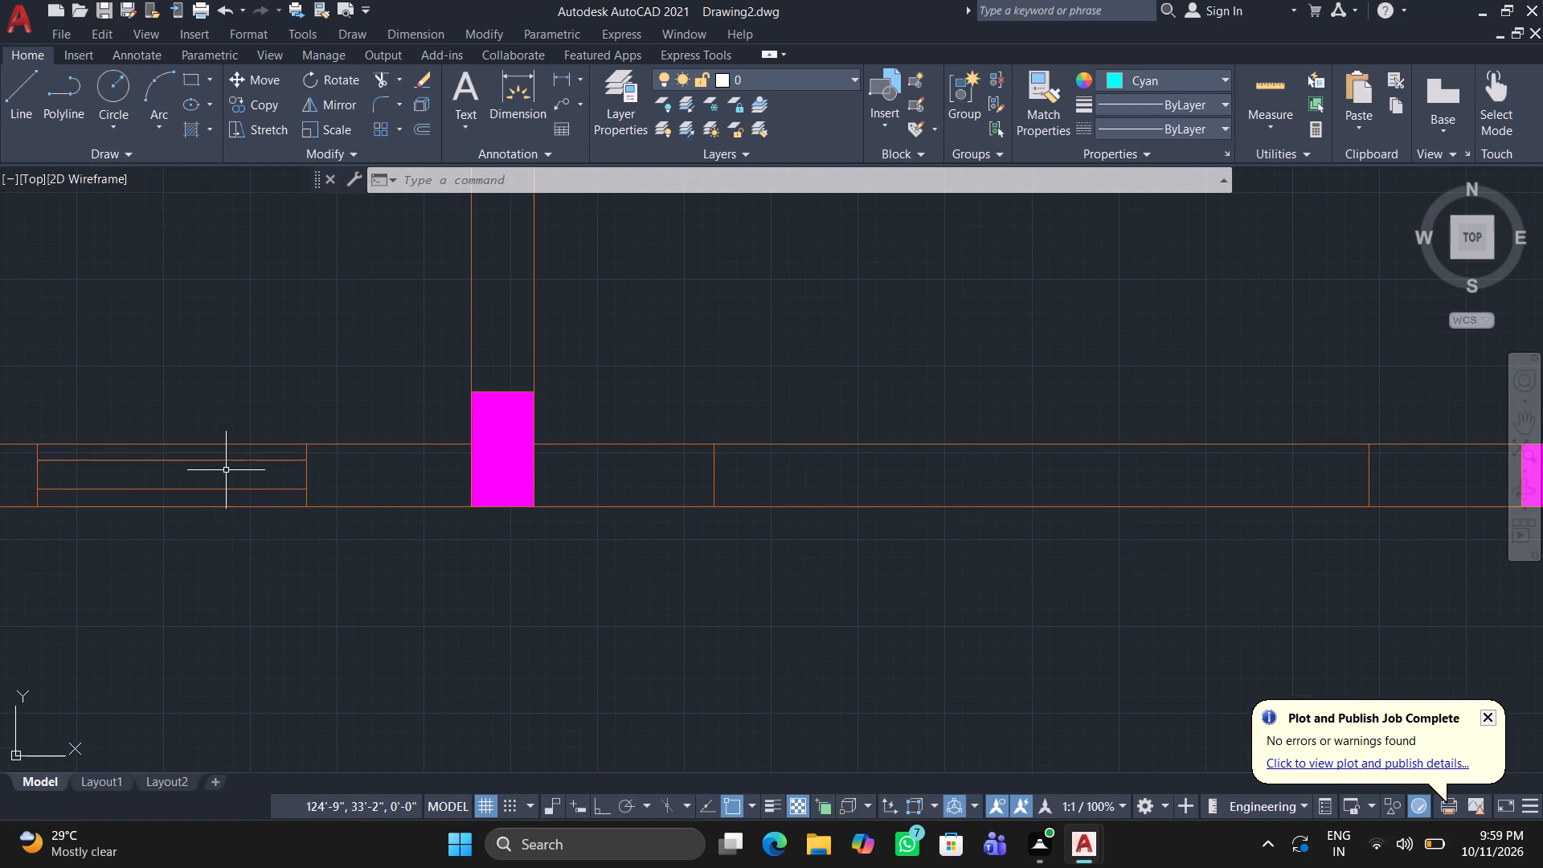
pyautogui.click(234, 461)
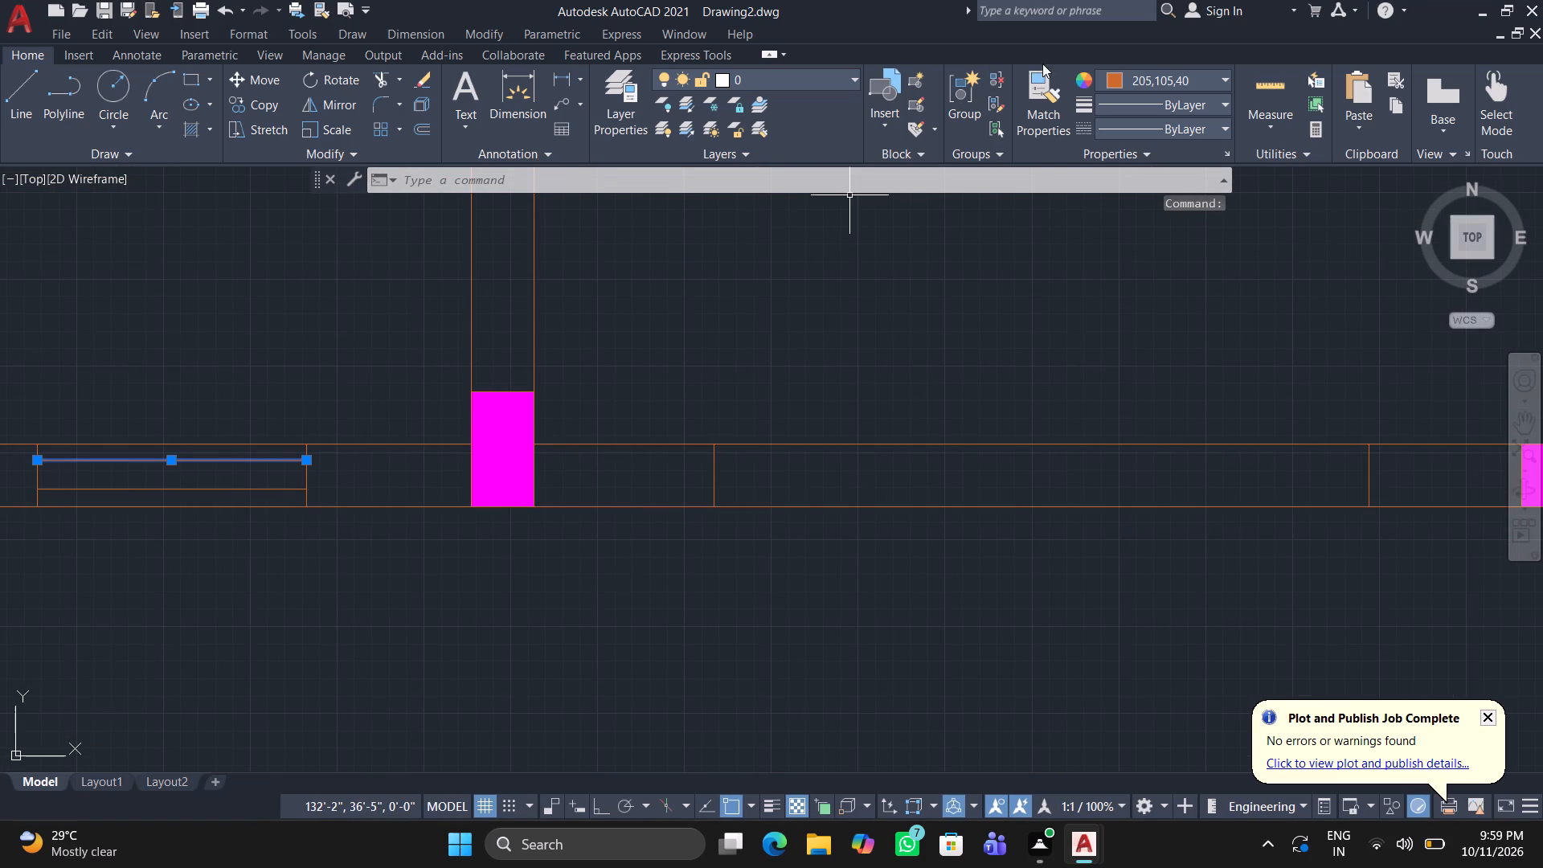
pyautogui.click(1110, 73)
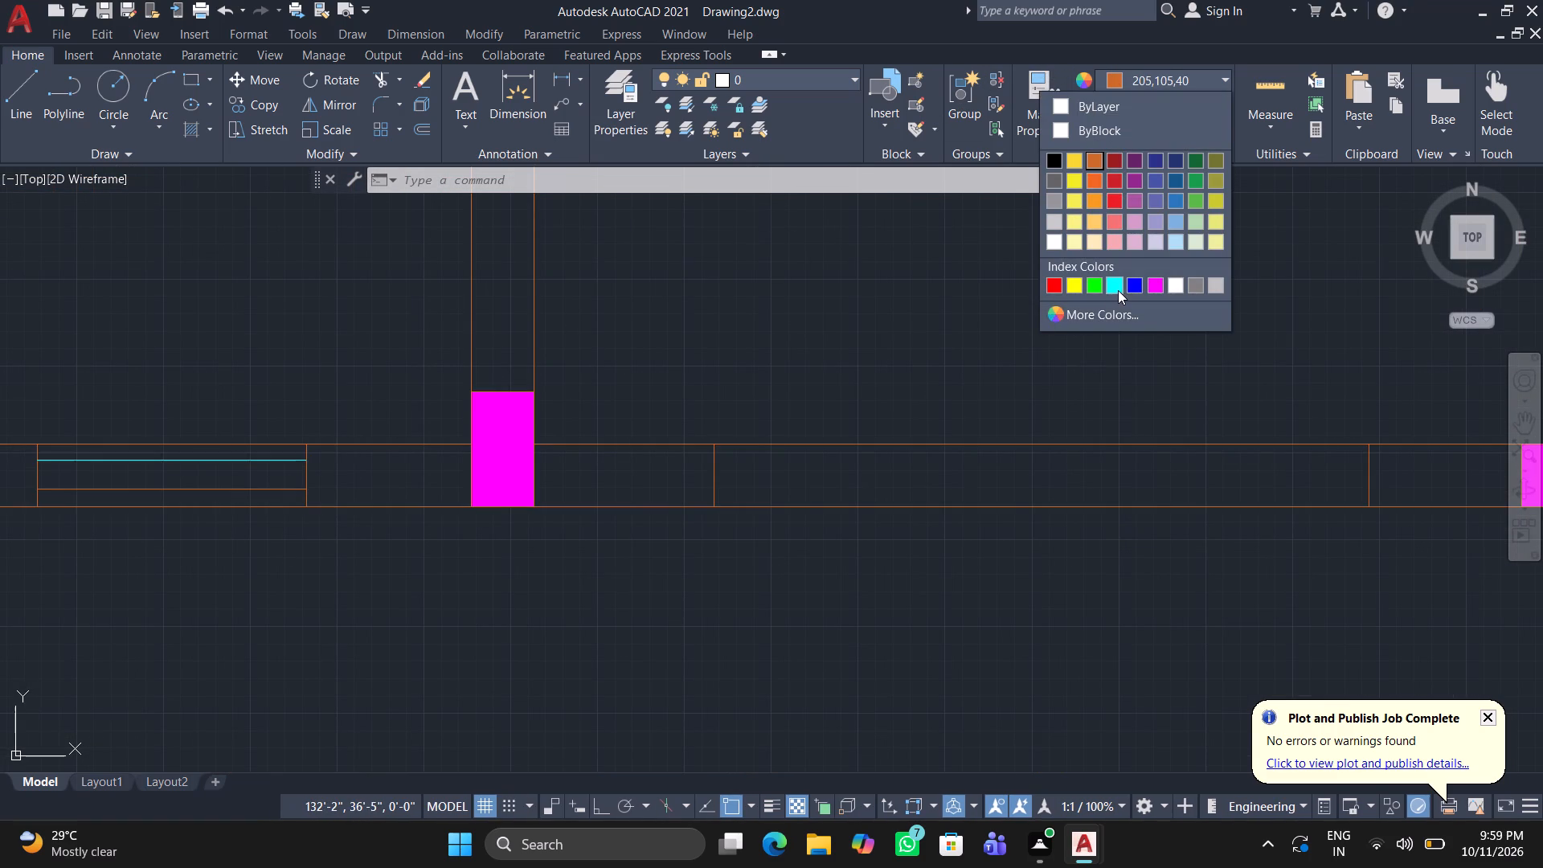
pyautogui.click(1115, 286)
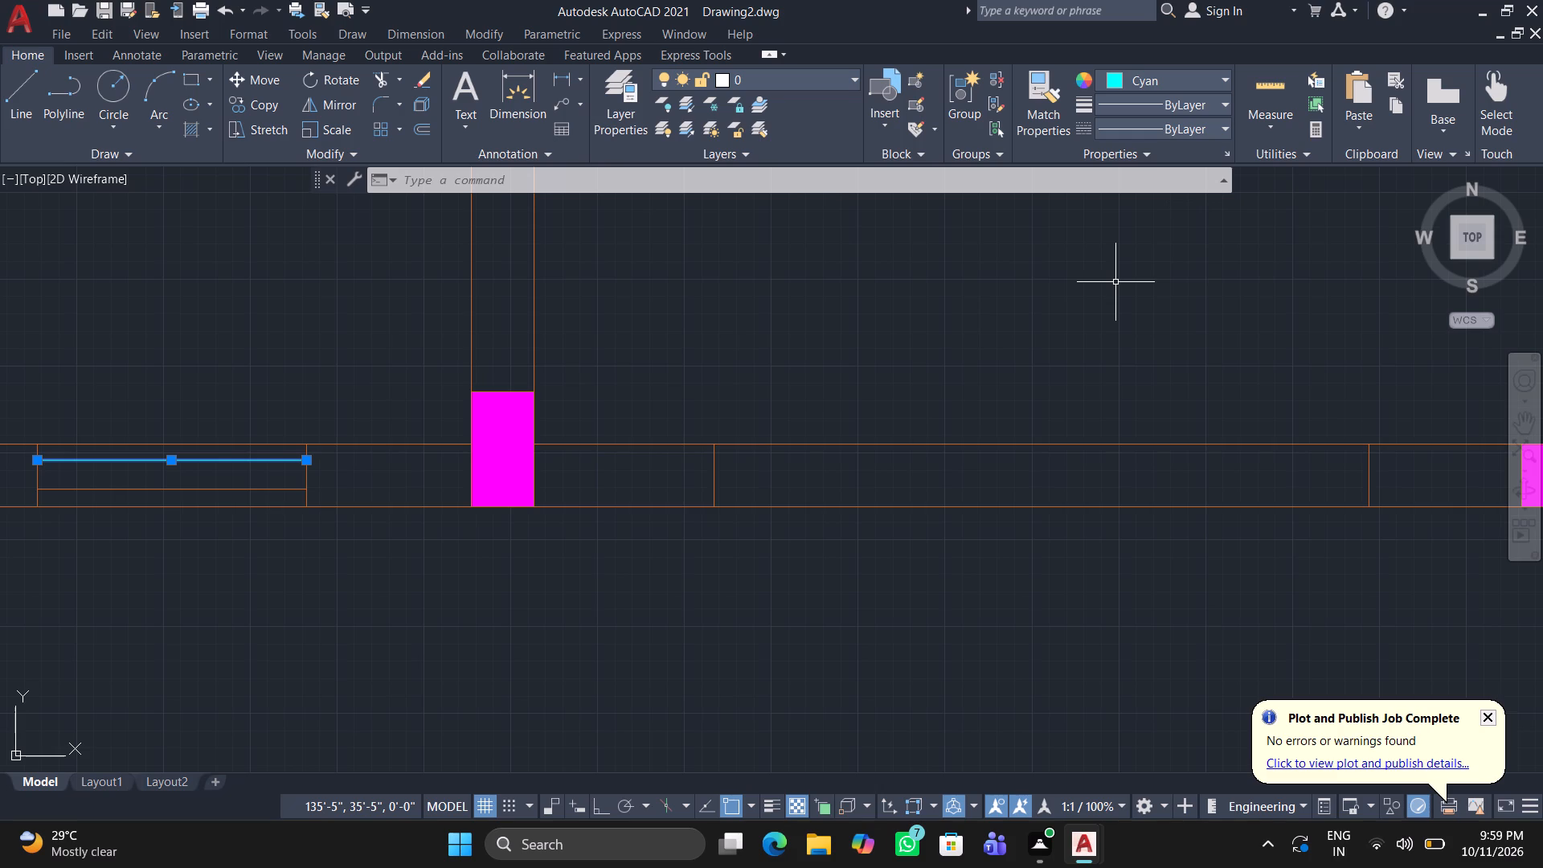
# Recolour the lower pane line of the window in the lower narrow room's bottom wall to Cyan.
pyautogui.press('Escape')
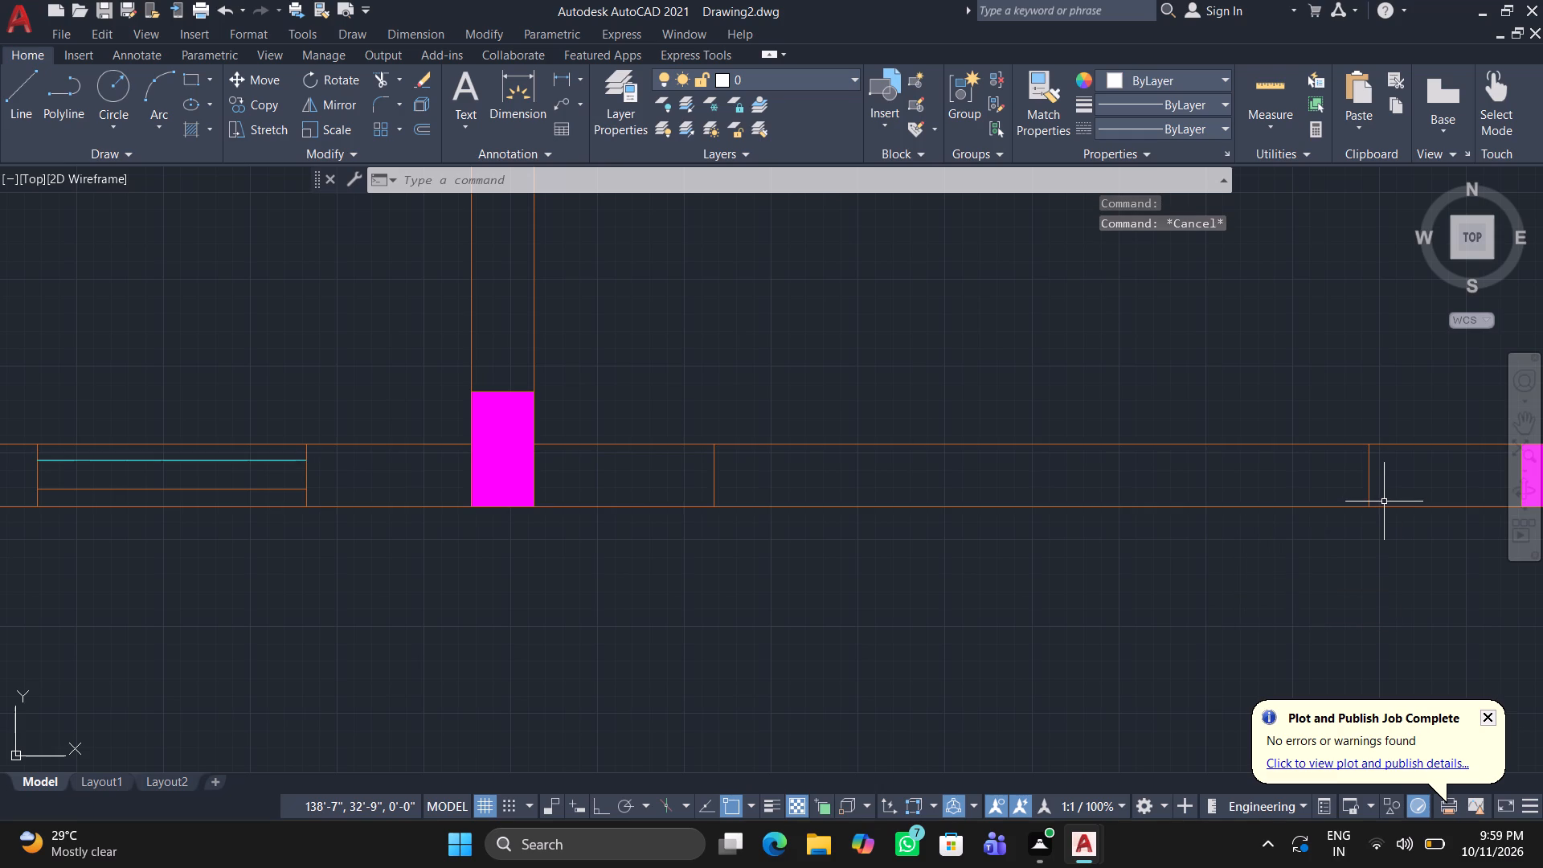
pyautogui.scroll(-2, 1447, 194)
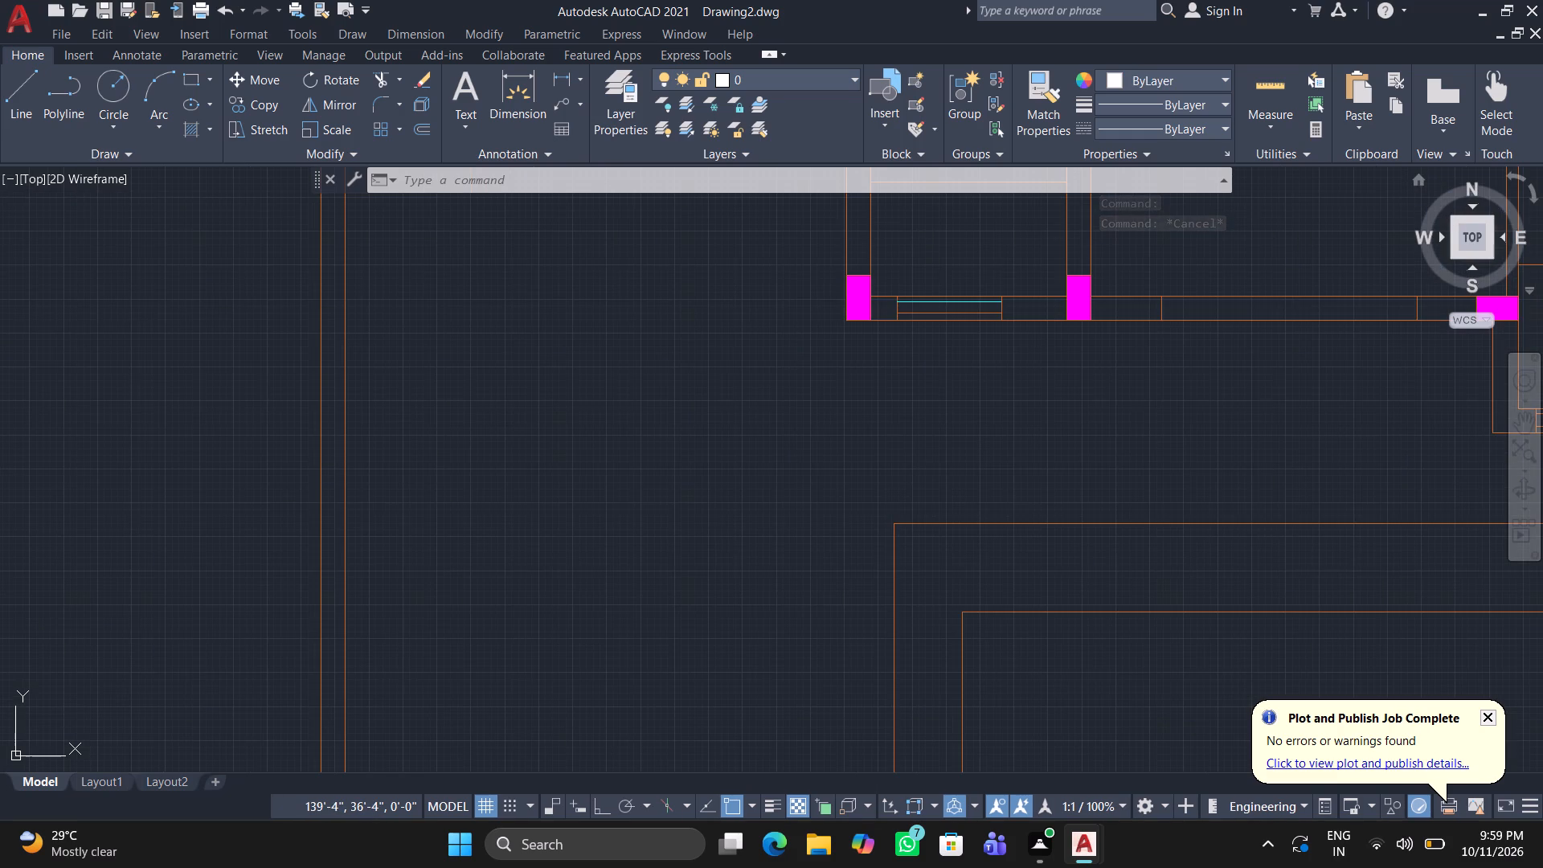
pyautogui.moveTo(1492, 218); pyautogui.dragTo(1283, 321, button='middle')
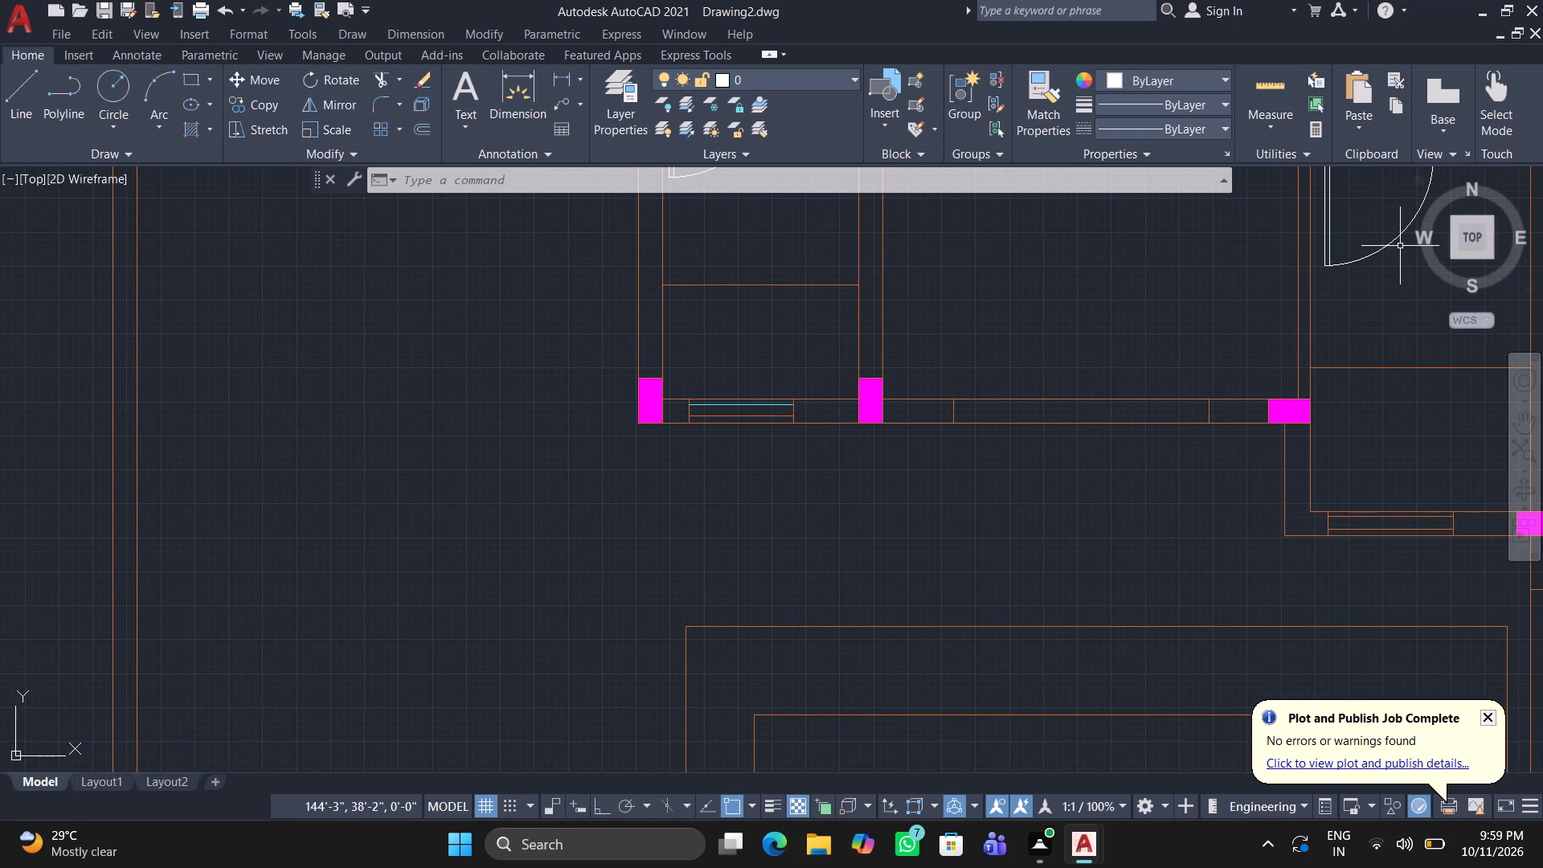
pyautogui.scroll(2, 1400, 244)
pyautogui.scroll(-2, 1538, 241)
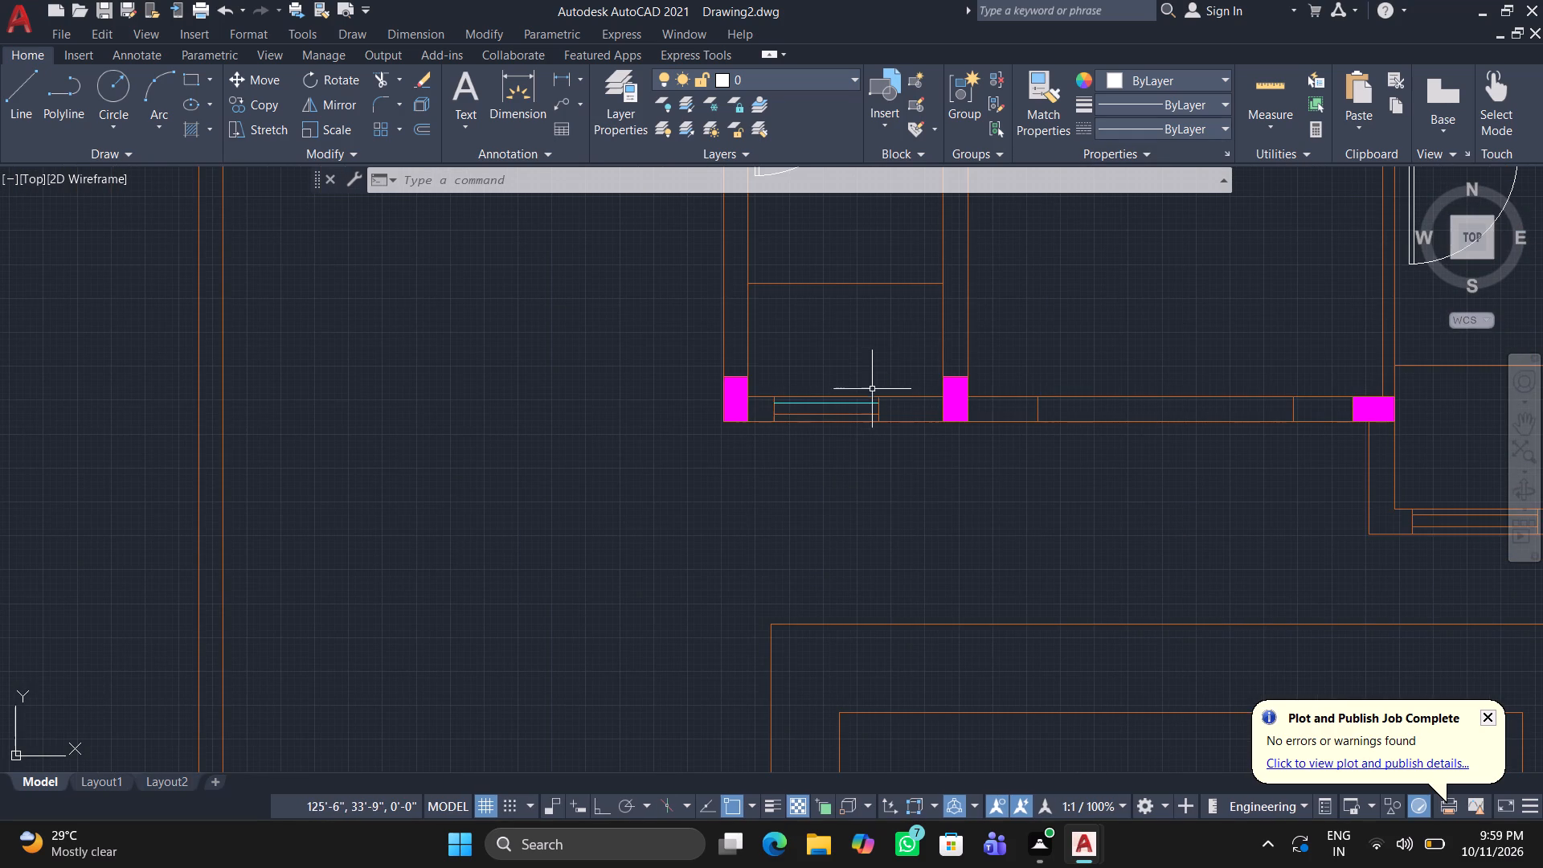
pyautogui.scroll(2, 851, 403)
pyautogui.click(825, 430)
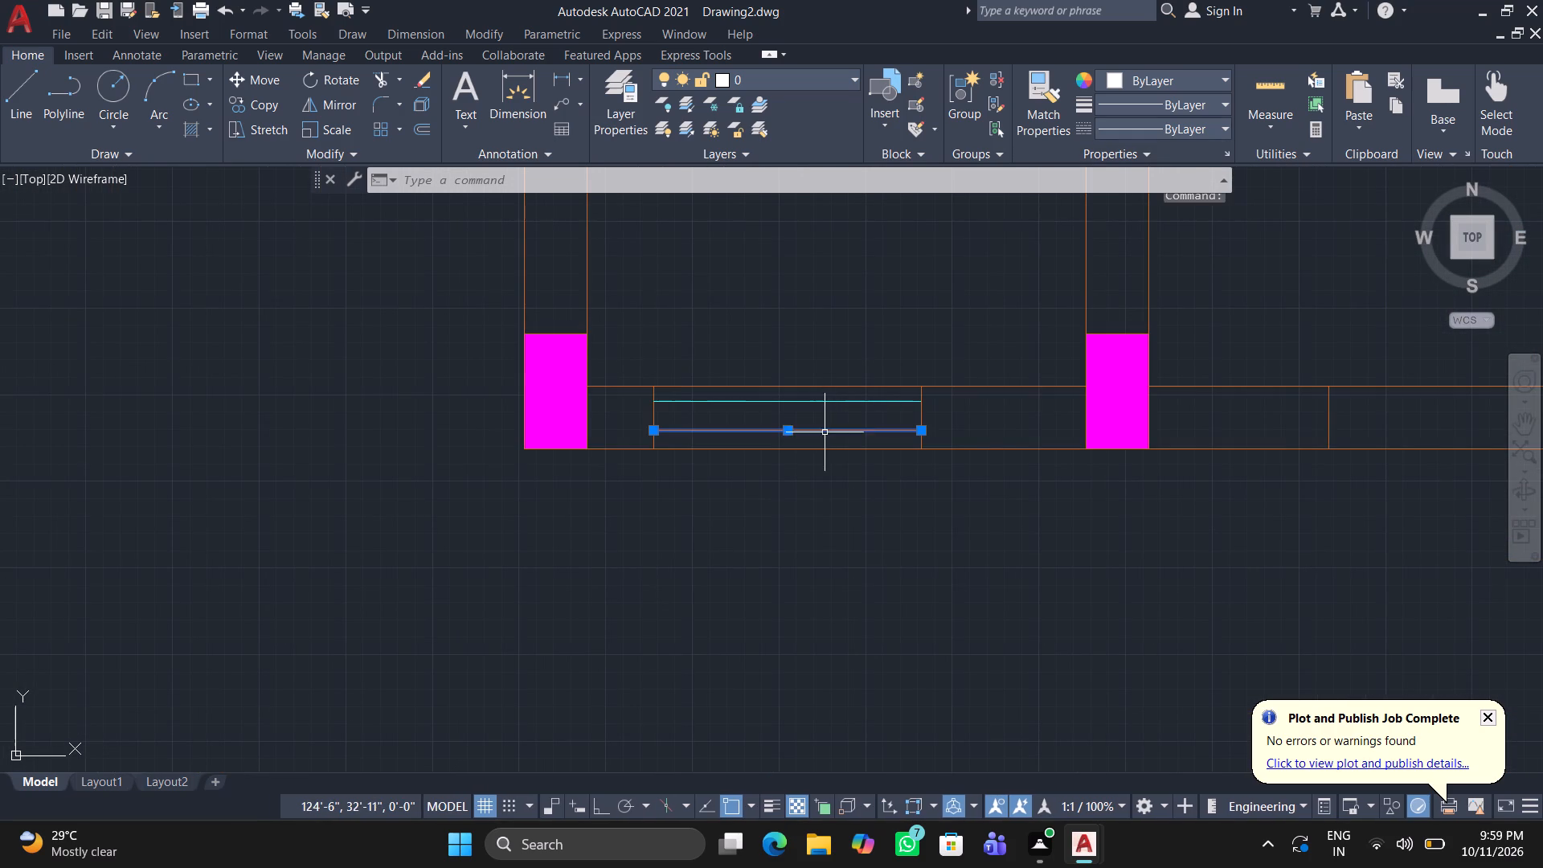
pyautogui.click(1201, 82)
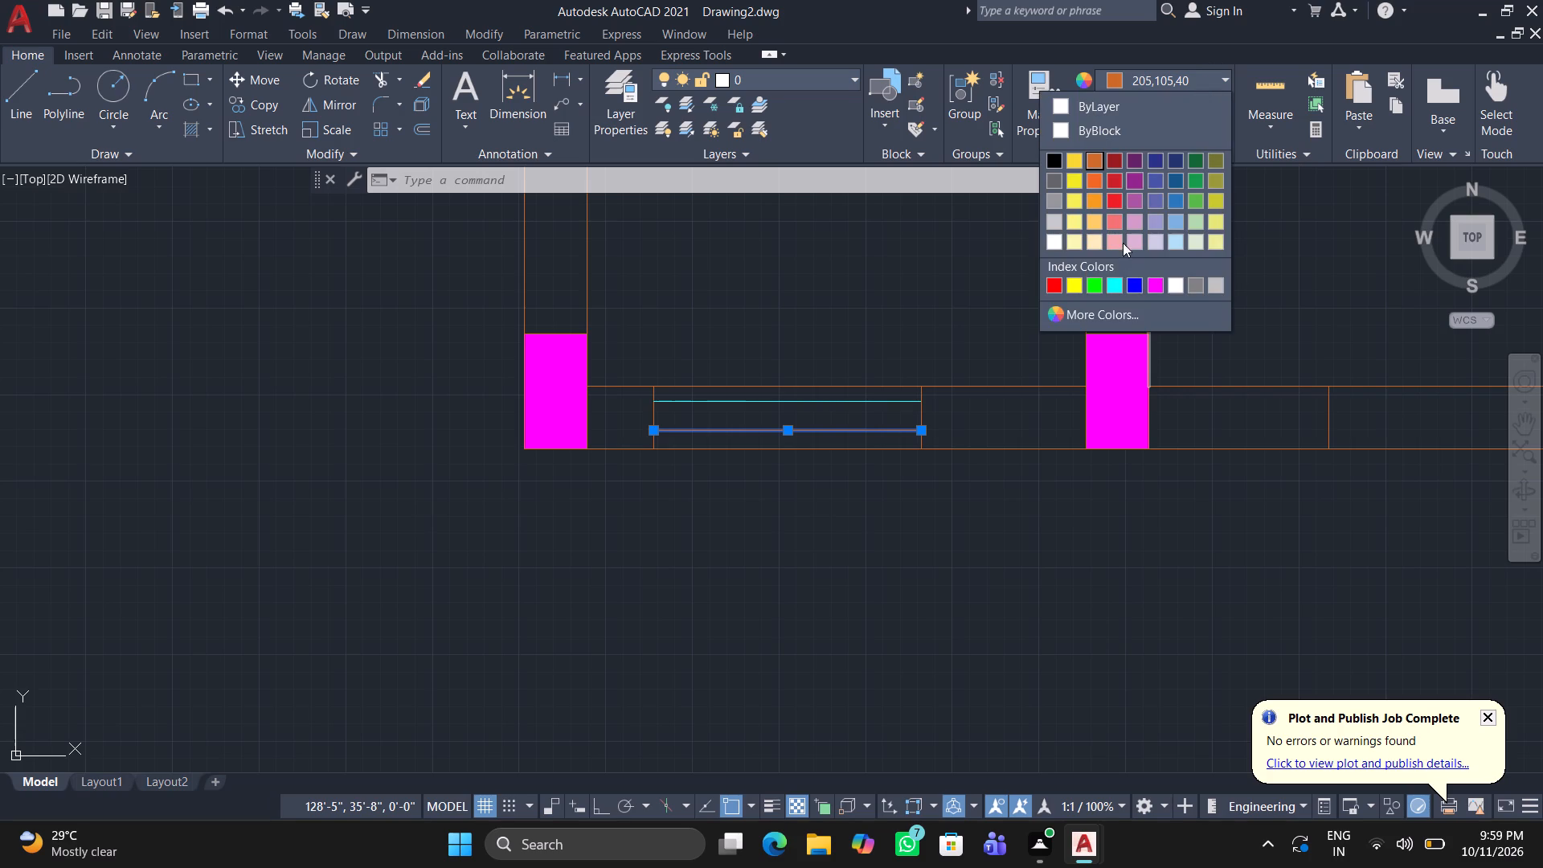
pyautogui.click(1109, 280)
# Recolour both pane lines of the window in the bottom wall of the lower rightmost room to Cyan.
pyautogui.scroll(-2, 1114, 536)
pyautogui.moveTo(1116, 538); pyautogui.dragTo(1096, 537, button='middle')
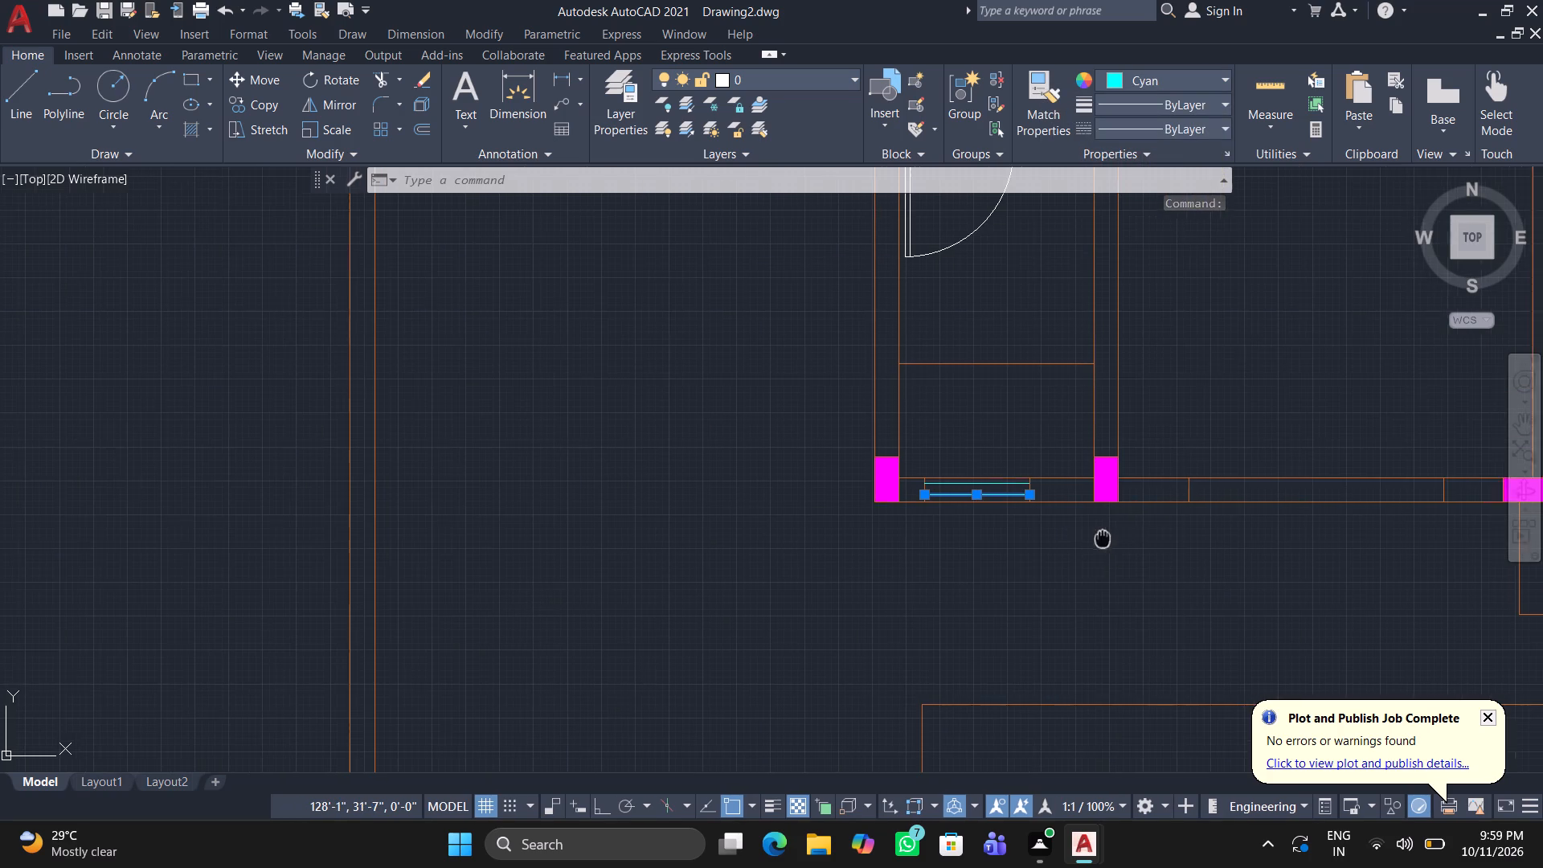
pyautogui.moveTo(1096, 537); pyautogui.dragTo(488, 535, button='middle')
pyautogui.scroll(2, 986, 596)
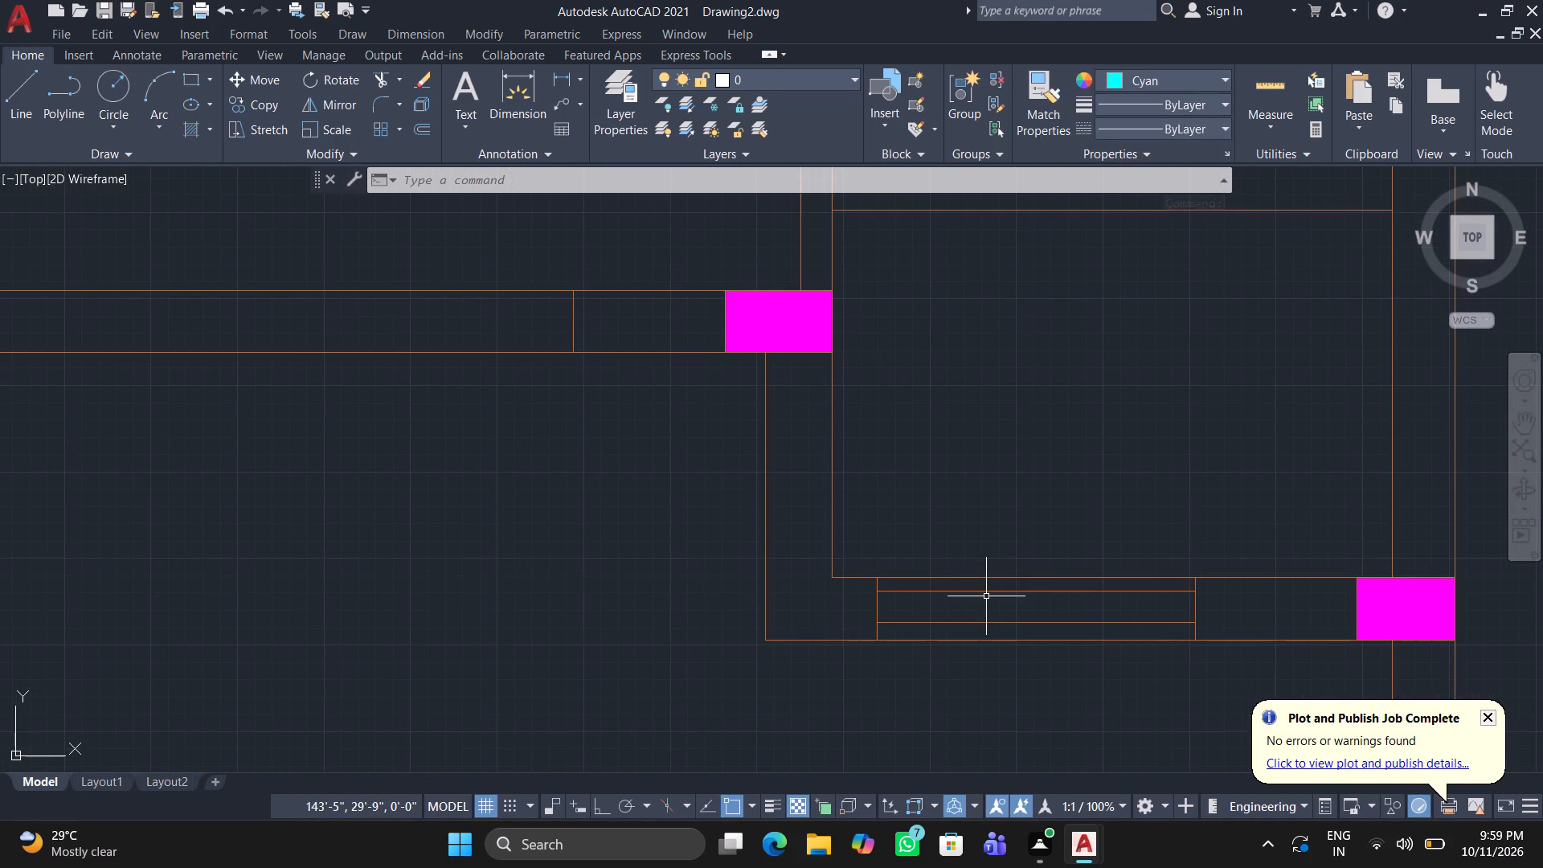
pyautogui.click(993, 591)
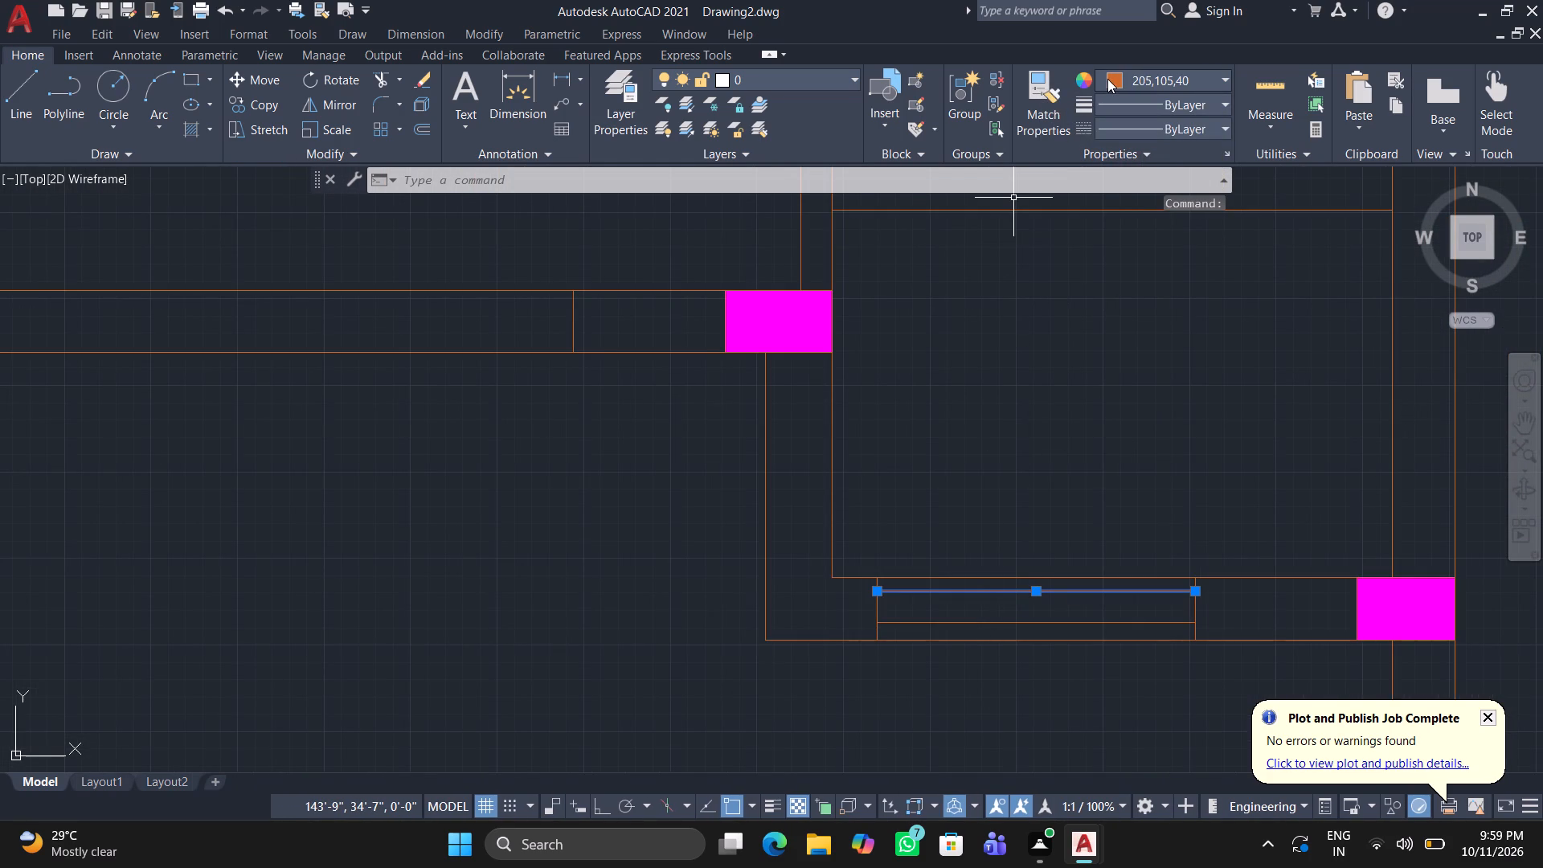
pyautogui.click(1107, 79)
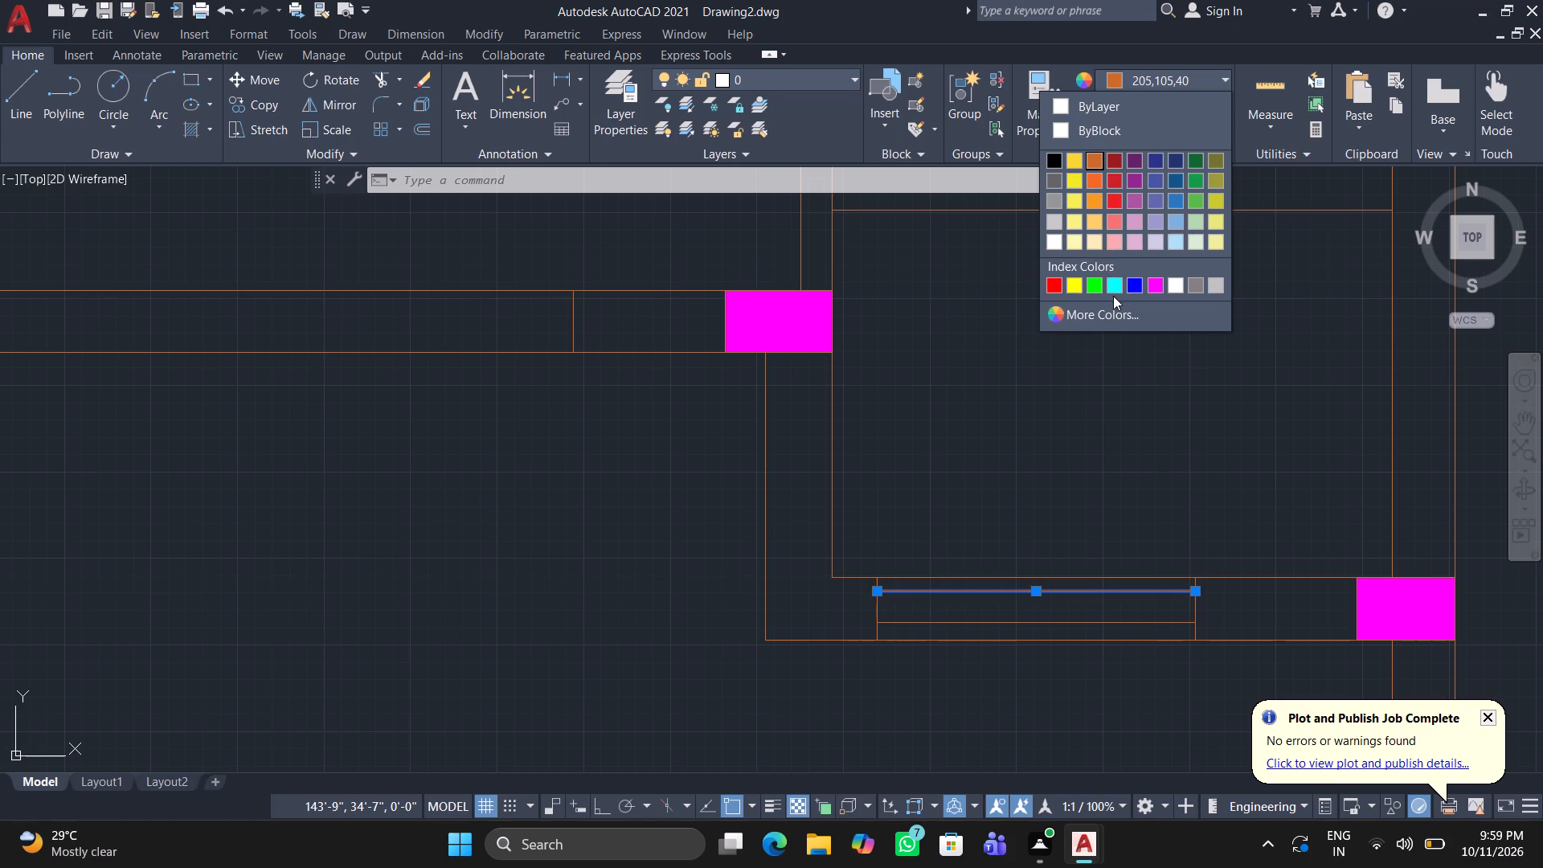
pyautogui.click(1113, 296)
pyautogui.click(1013, 622)
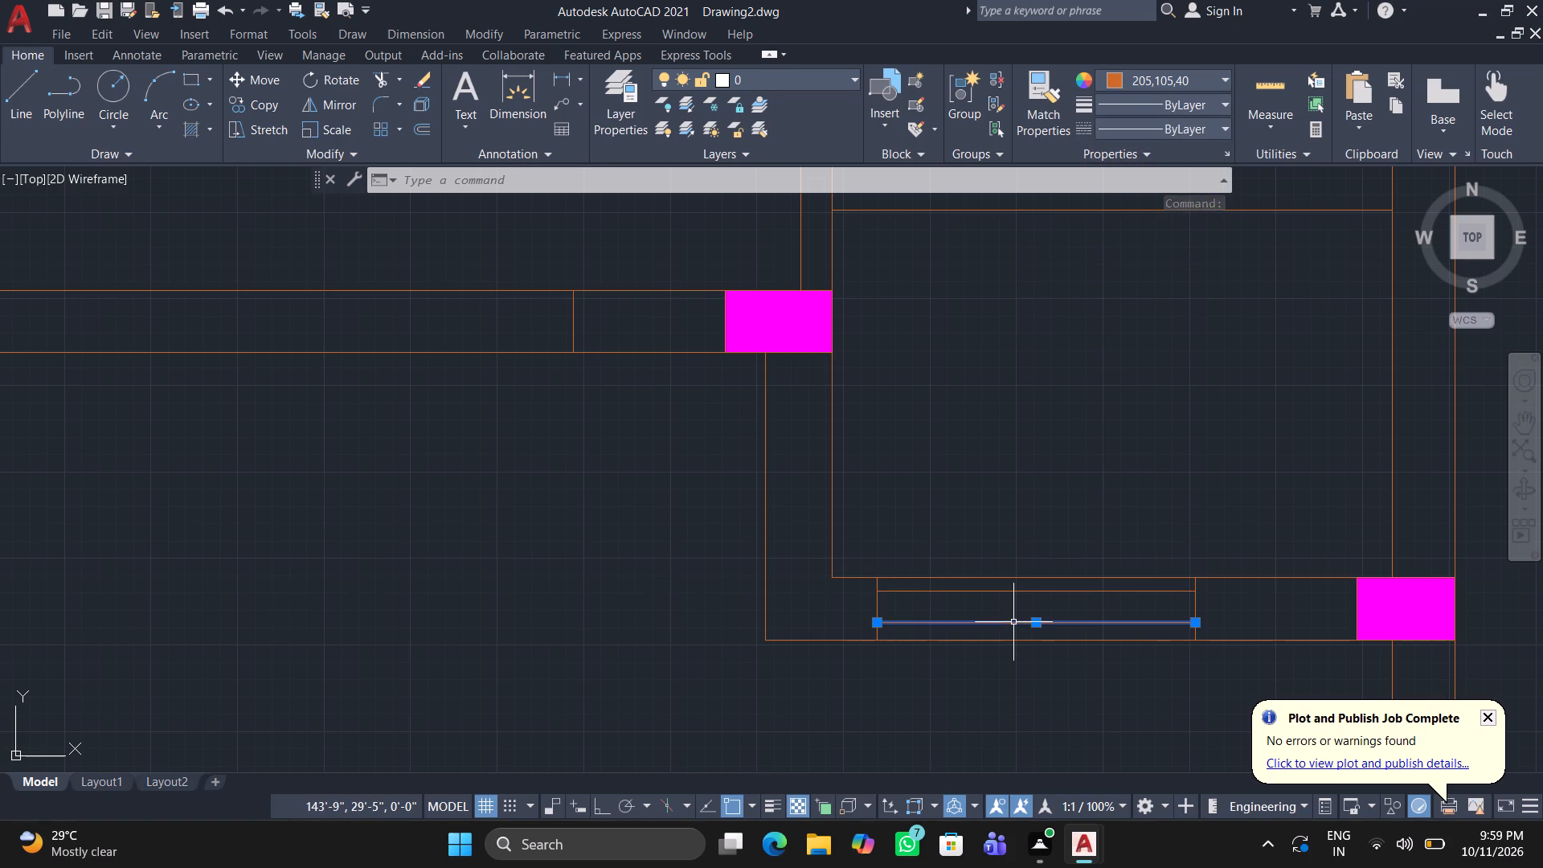
pyautogui.click(1111, 72)
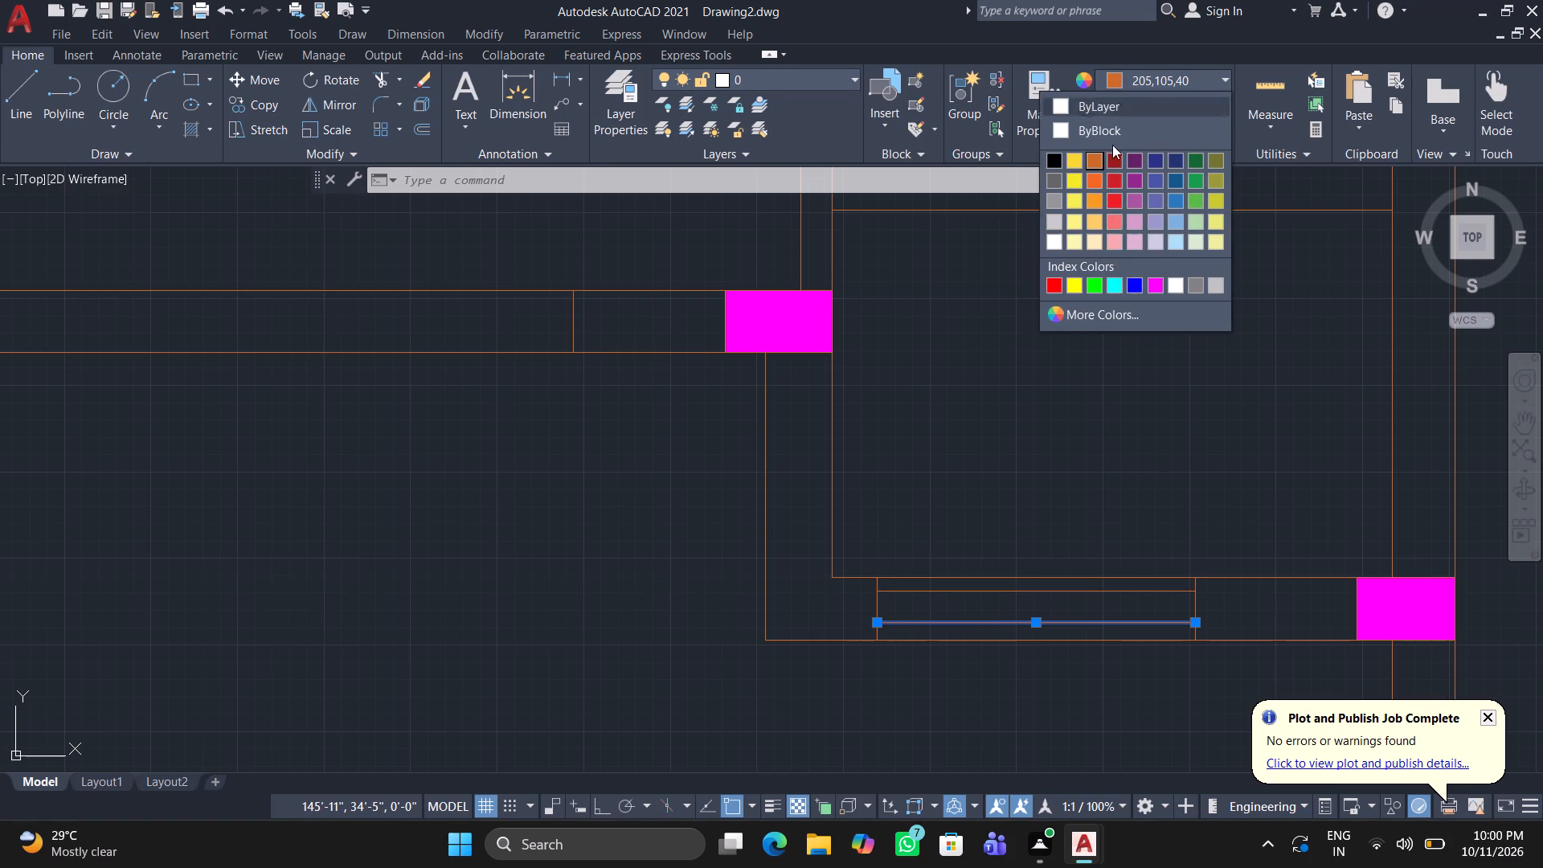
pyautogui.click(1115, 281)
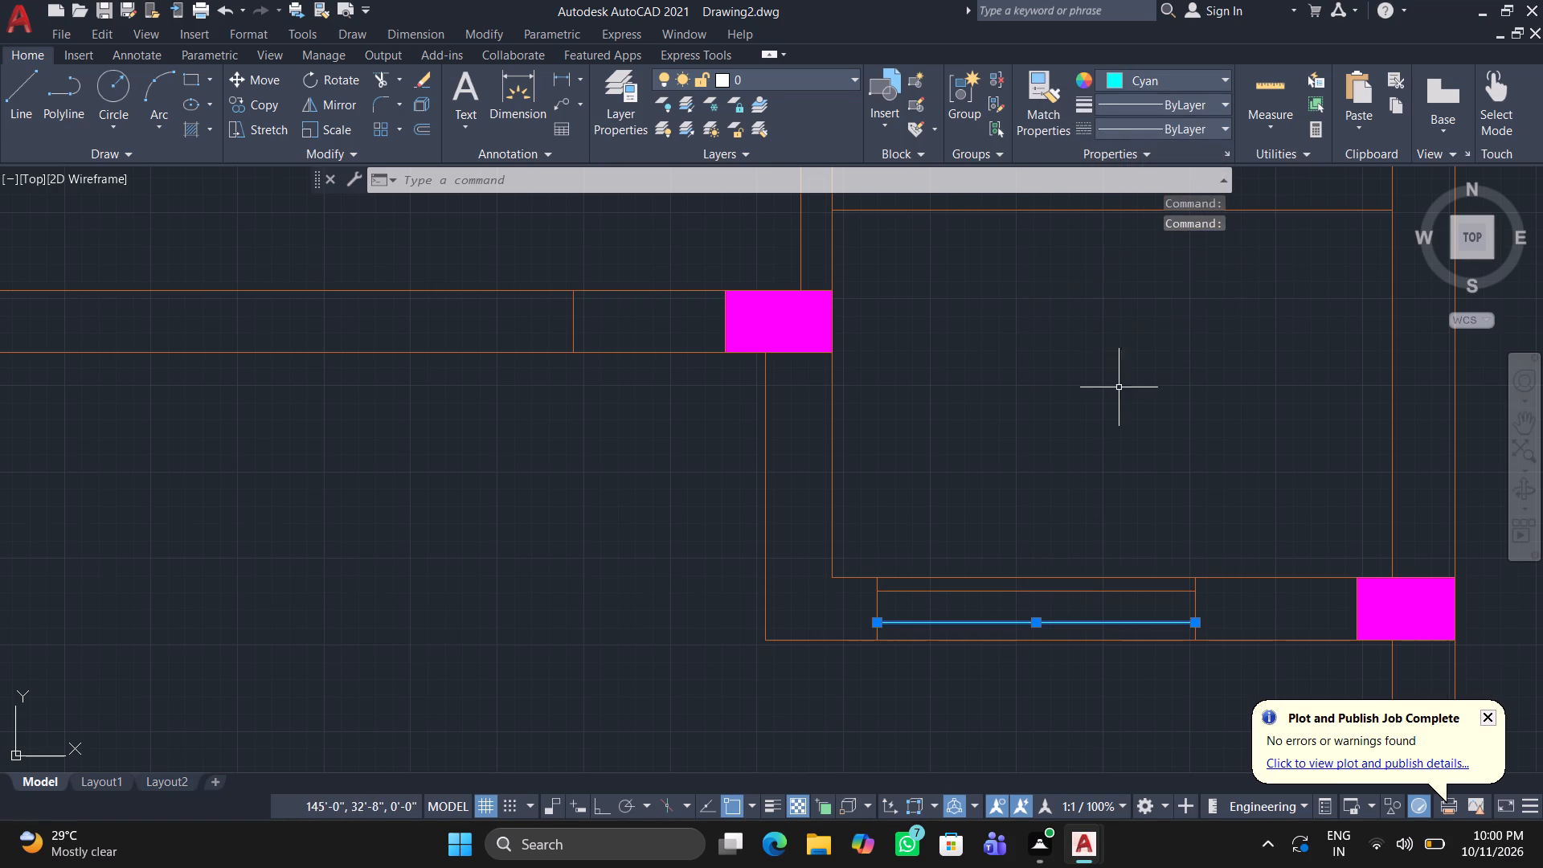
pyautogui.click(1070, 591)
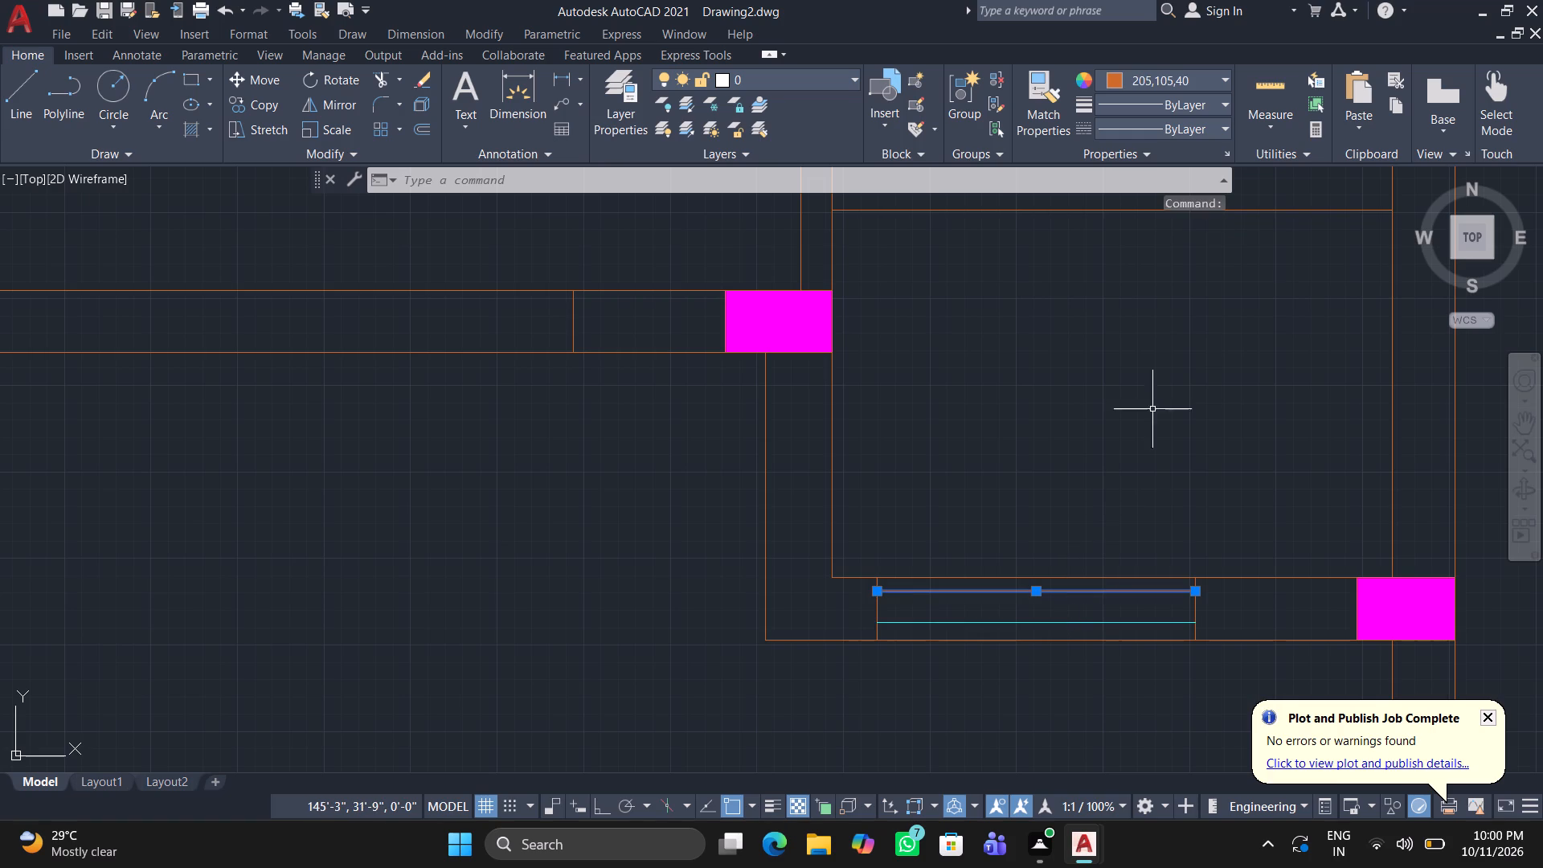
pyautogui.click(1115, 71)
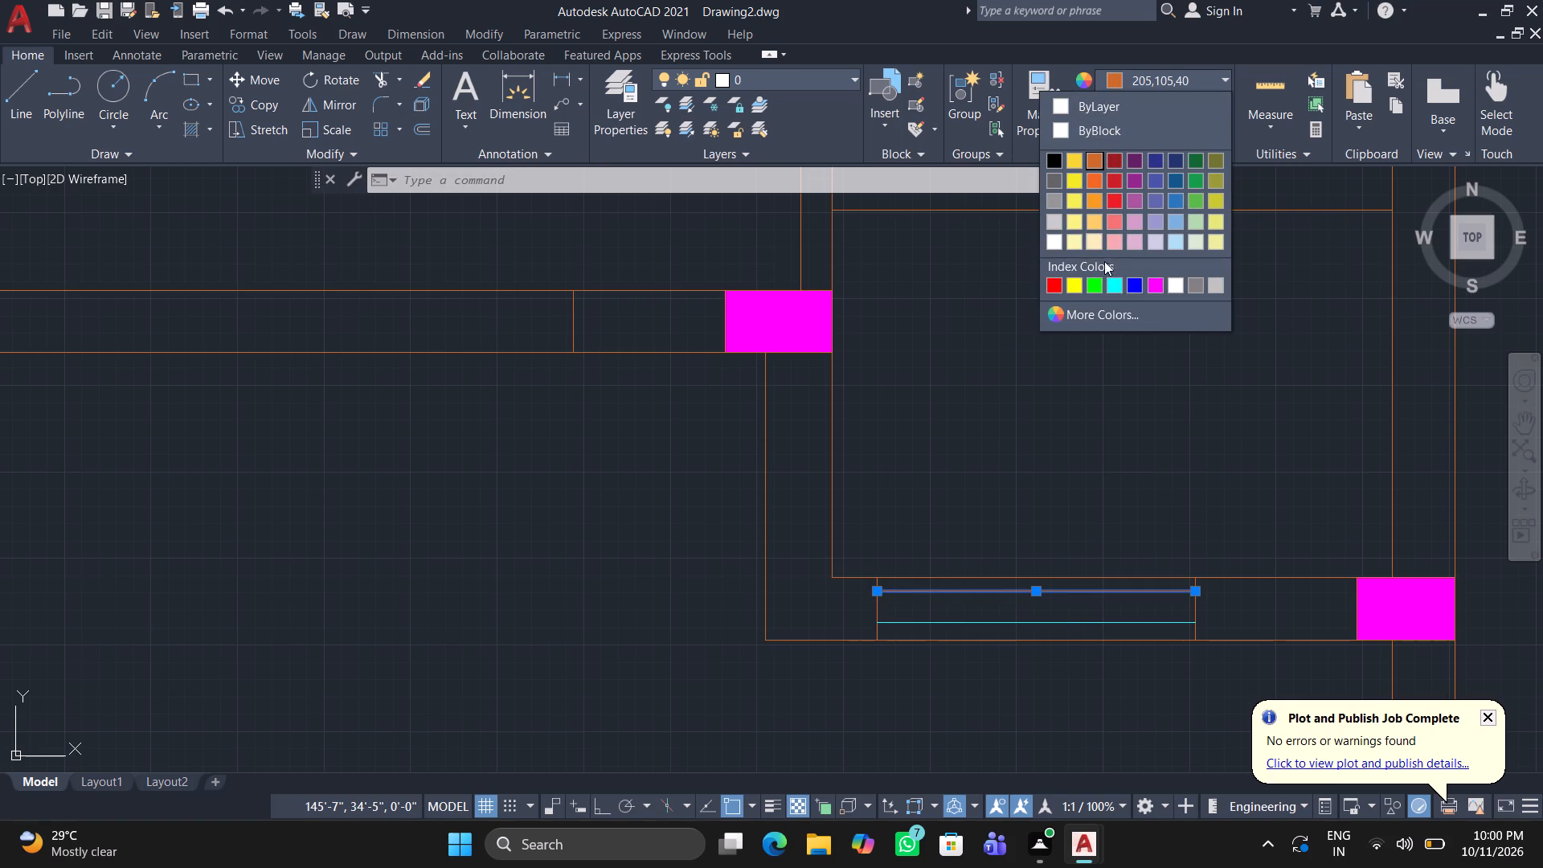
pyautogui.click(1115, 278)
# With Ortho on, draw an L-shaped line in the upper-left room, about 11'-6" down from its top wall, then across to its right wall.
pyautogui.scroll(-2, 504, 551)
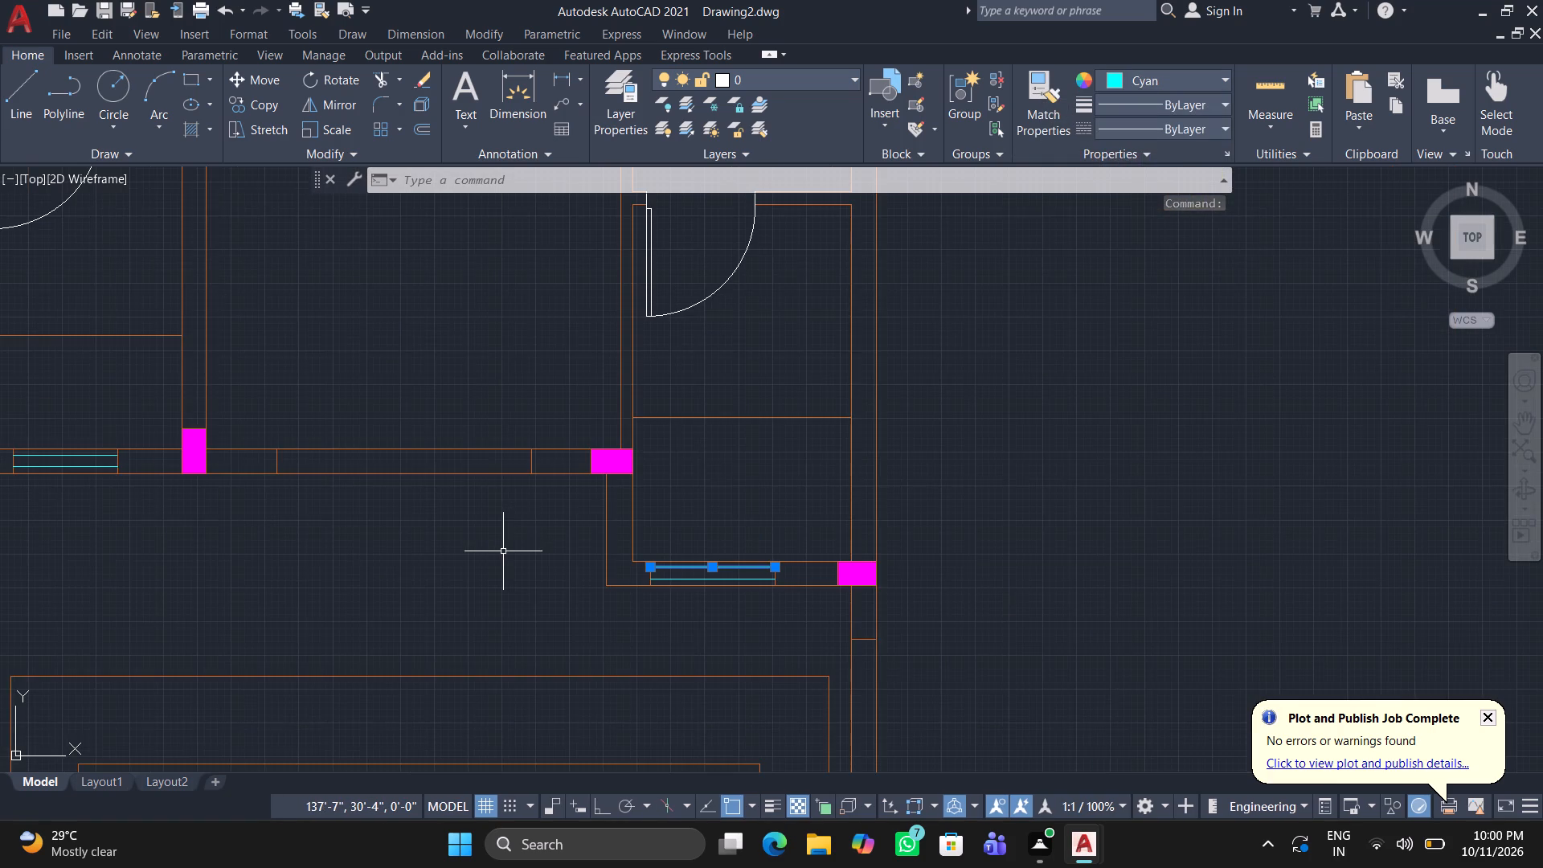
pyautogui.scroll(-2, 503, 551)
pyautogui.moveTo(509, 551); pyautogui.dragTo(938, 310, button='middle')
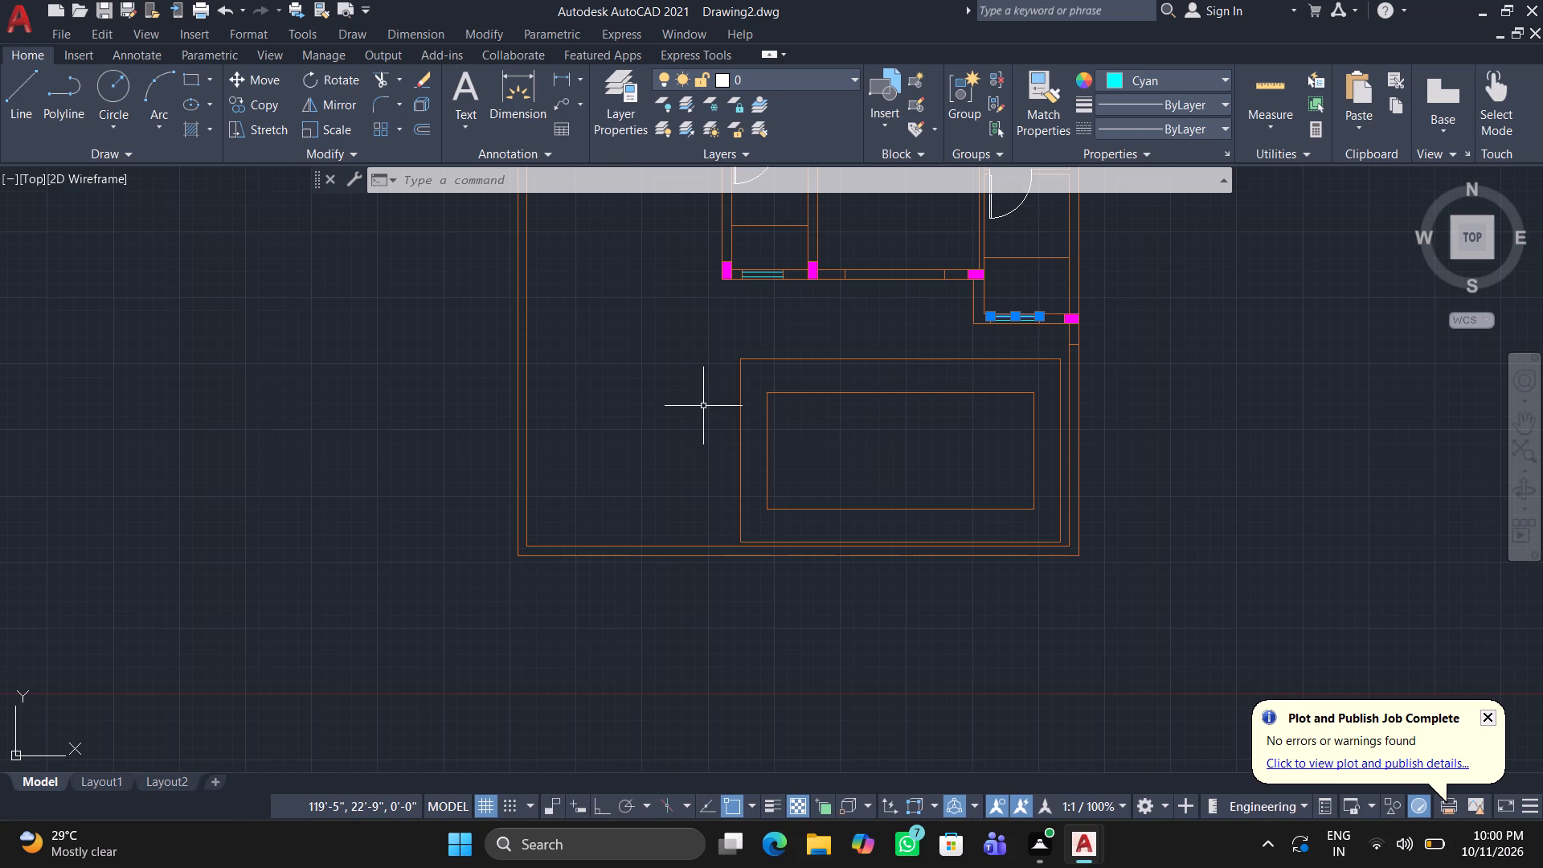
pyautogui.scroll(-1, 703, 406)
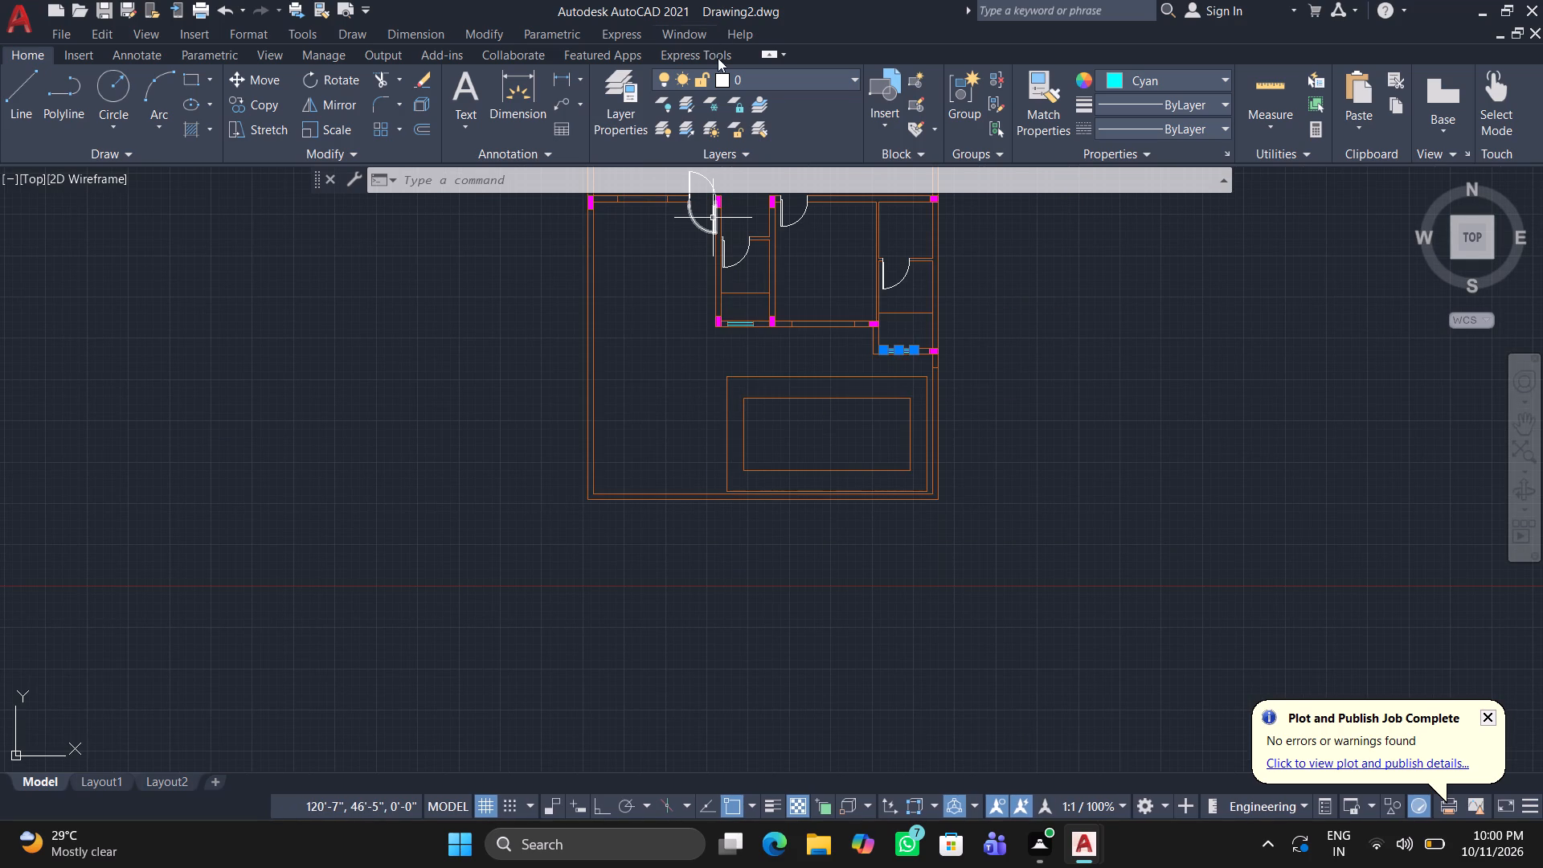
pyautogui.moveTo(720, 285); pyautogui.dragTo(694, 628, button='middle')
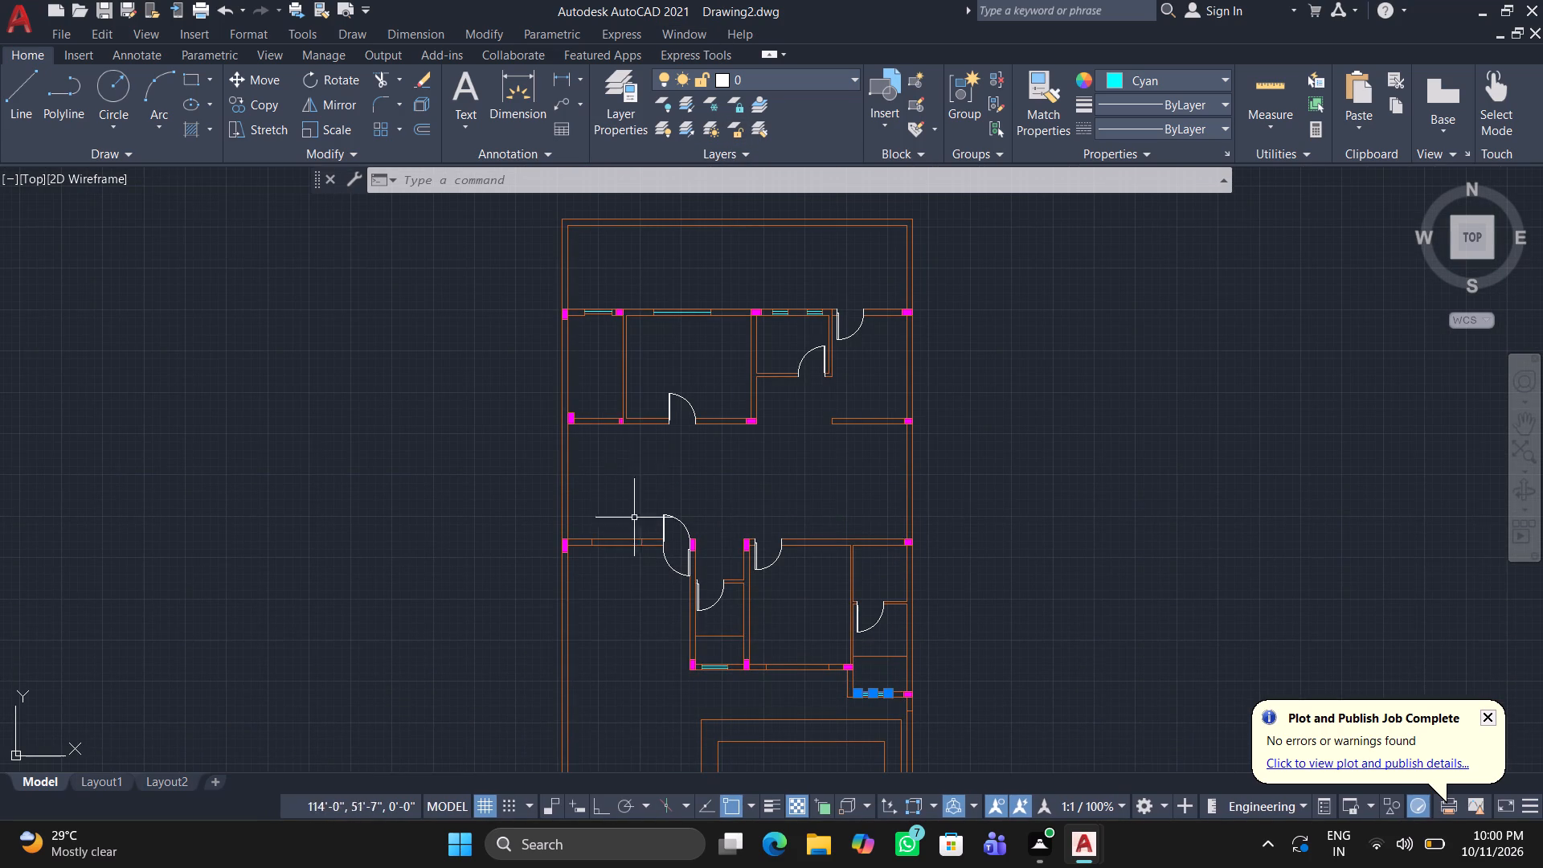
pyautogui.scroll(2, 587, 391)
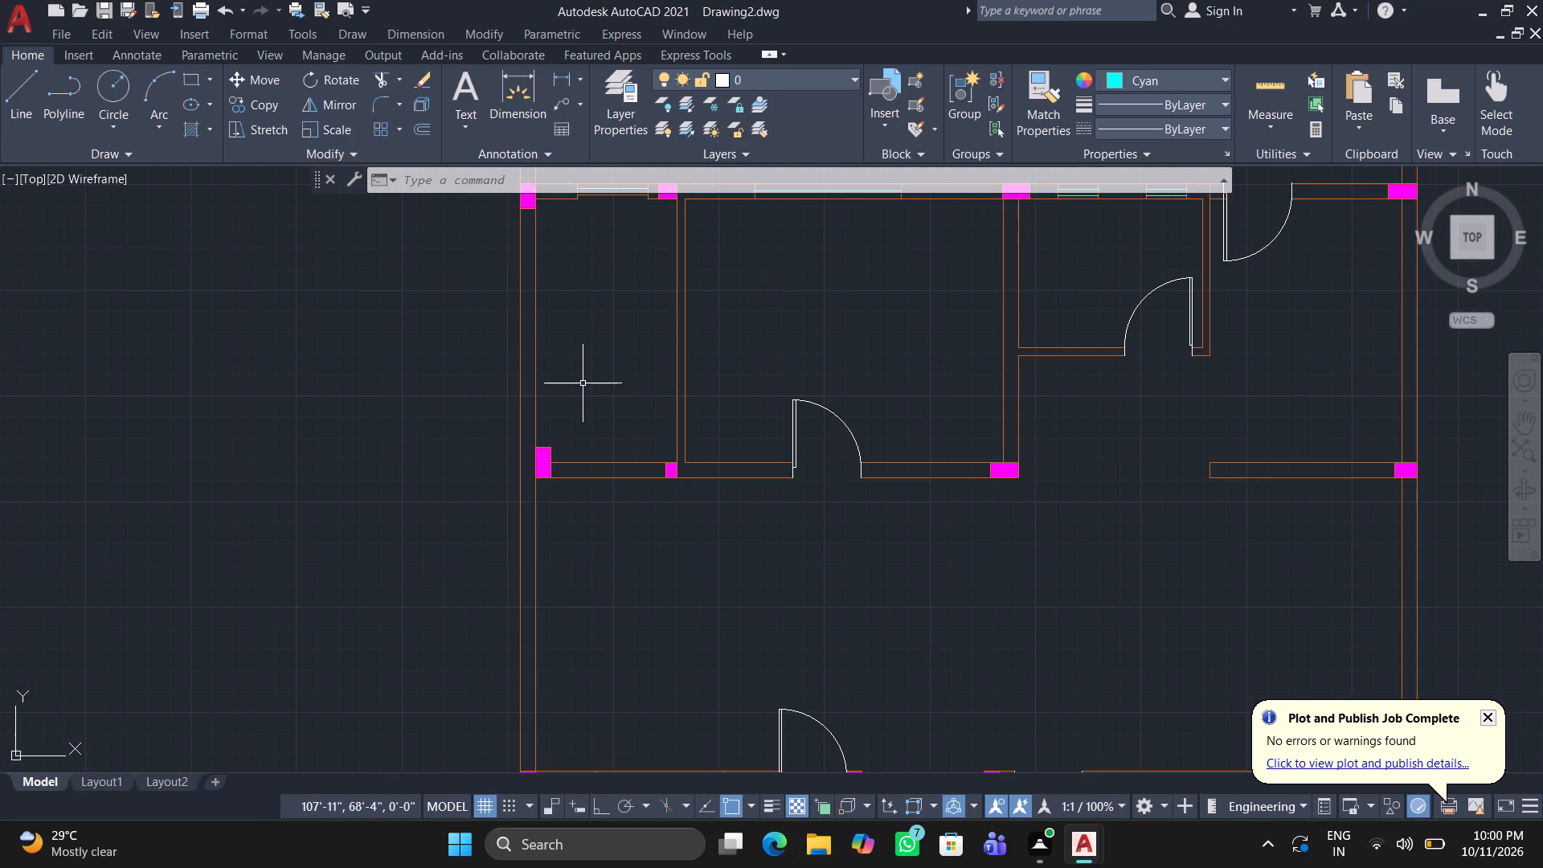
pyautogui.moveTo(583, 386); pyautogui.dragTo(573, 526, button='middle')
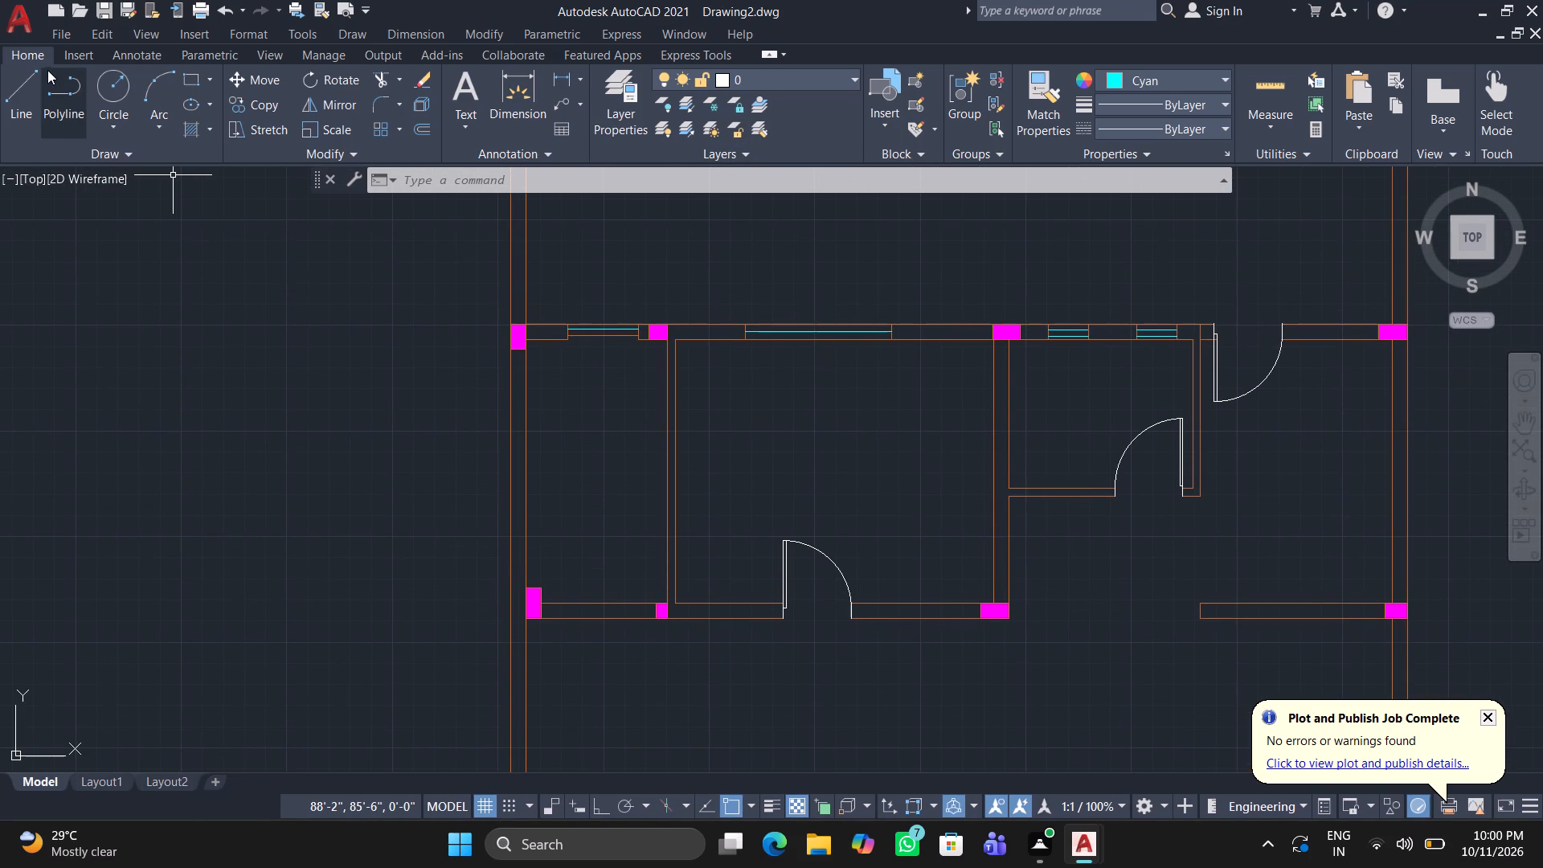
pyautogui.click(27, 76)
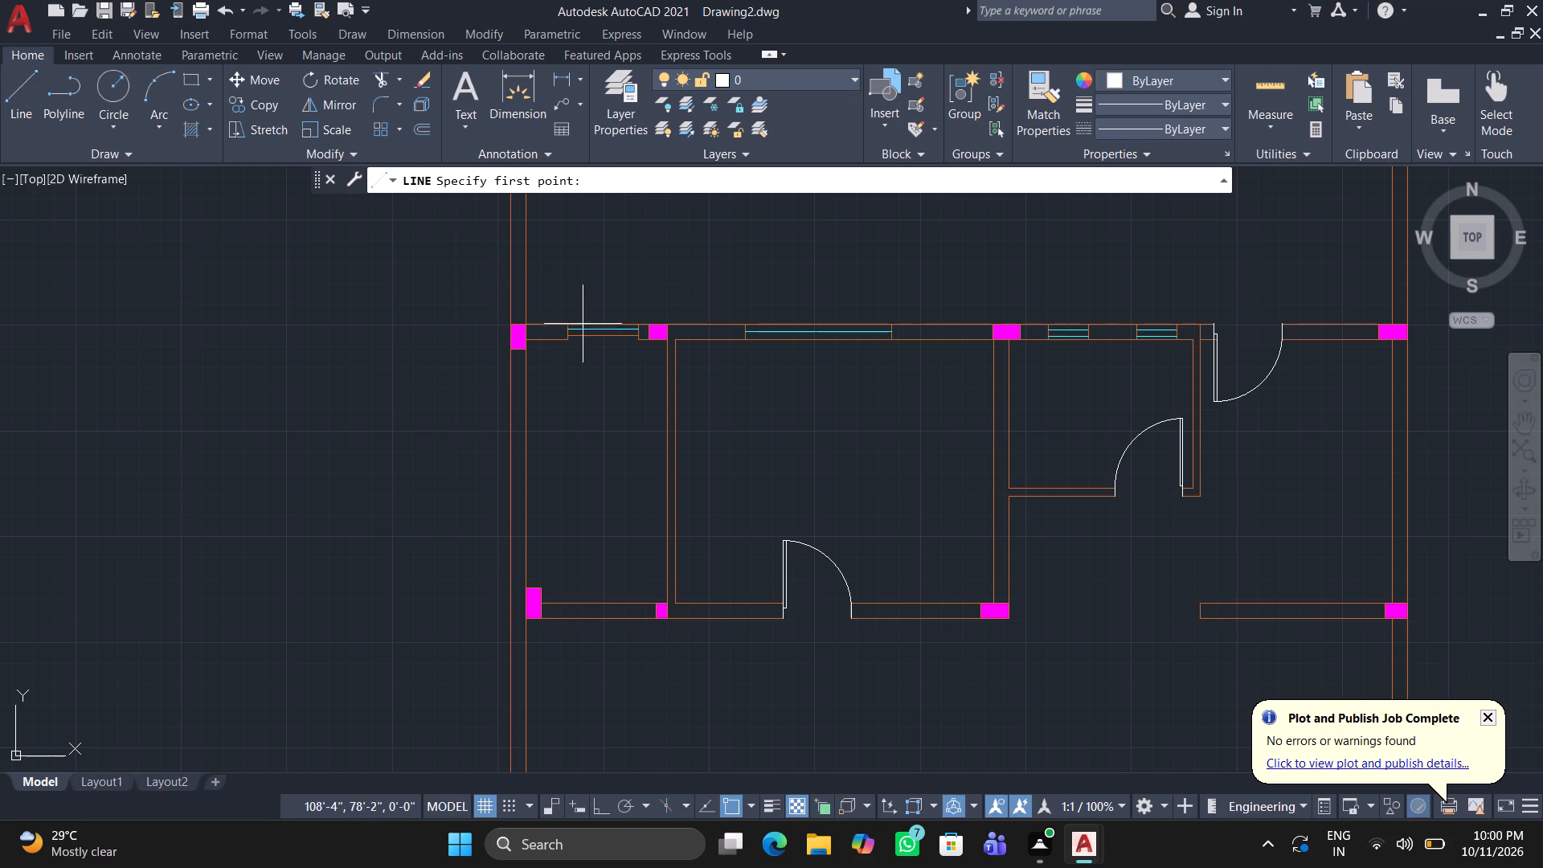
pyautogui.scroll(3, 564, 354)
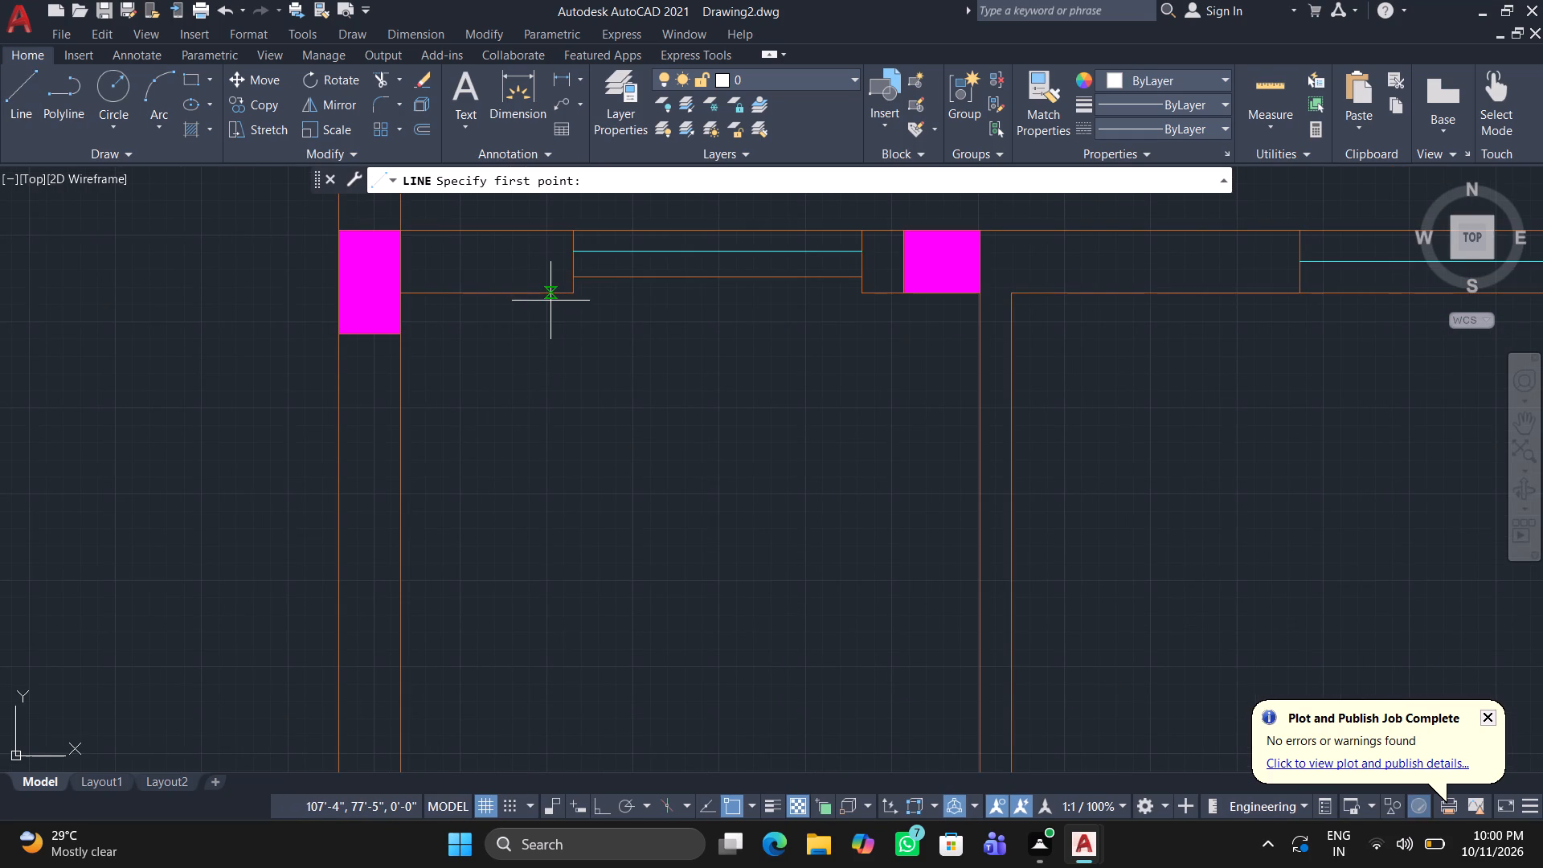
pyautogui.moveTo(550, 301); pyautogui.dragTo(555, 343)
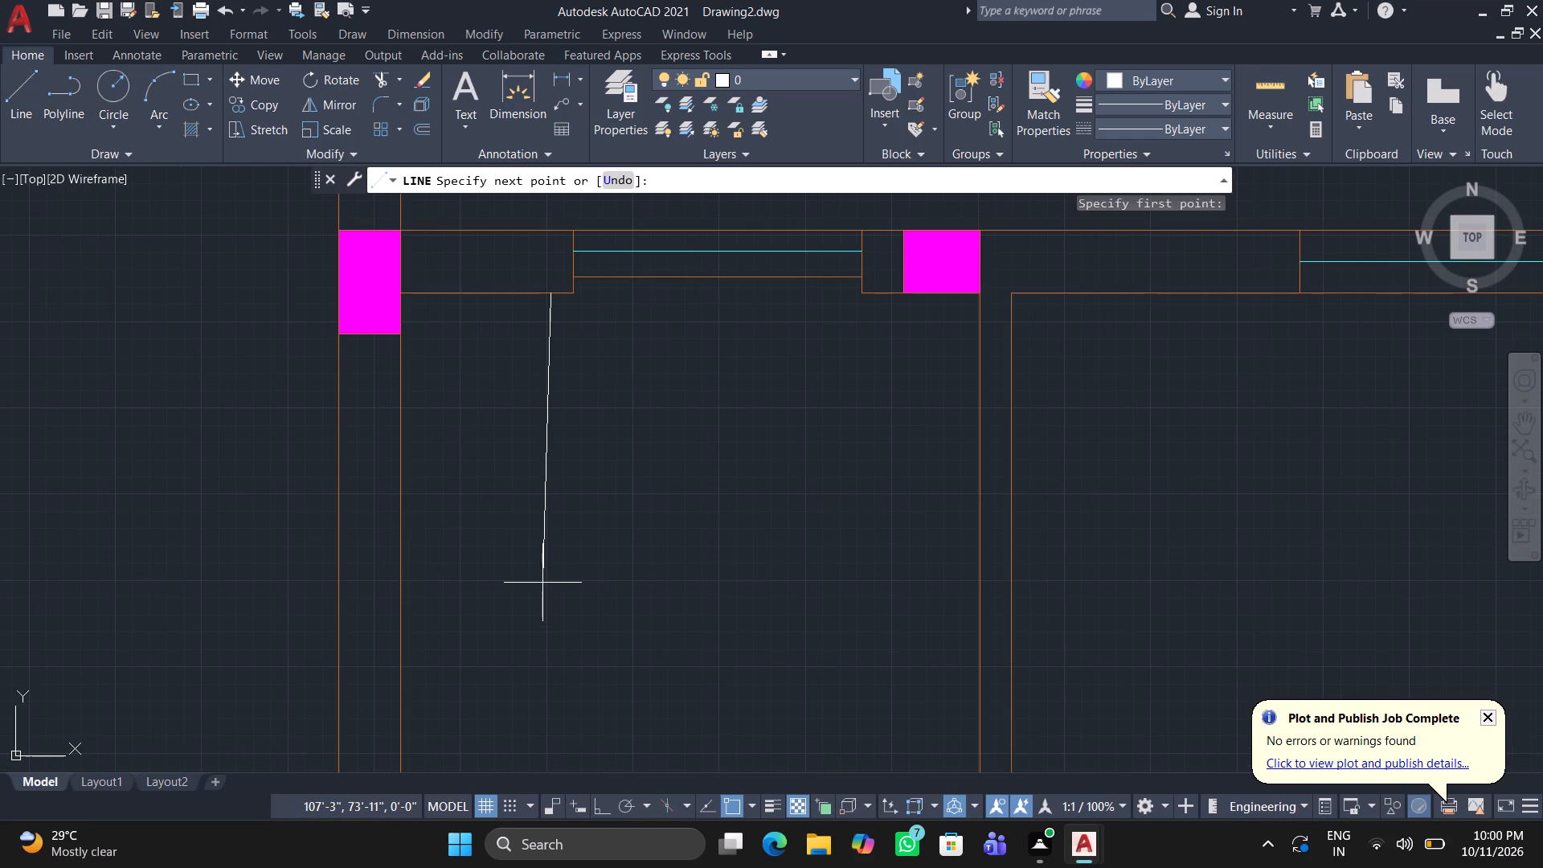
pyautogui.press('F8')
pyautogui.scroll(-1, 547, 585)
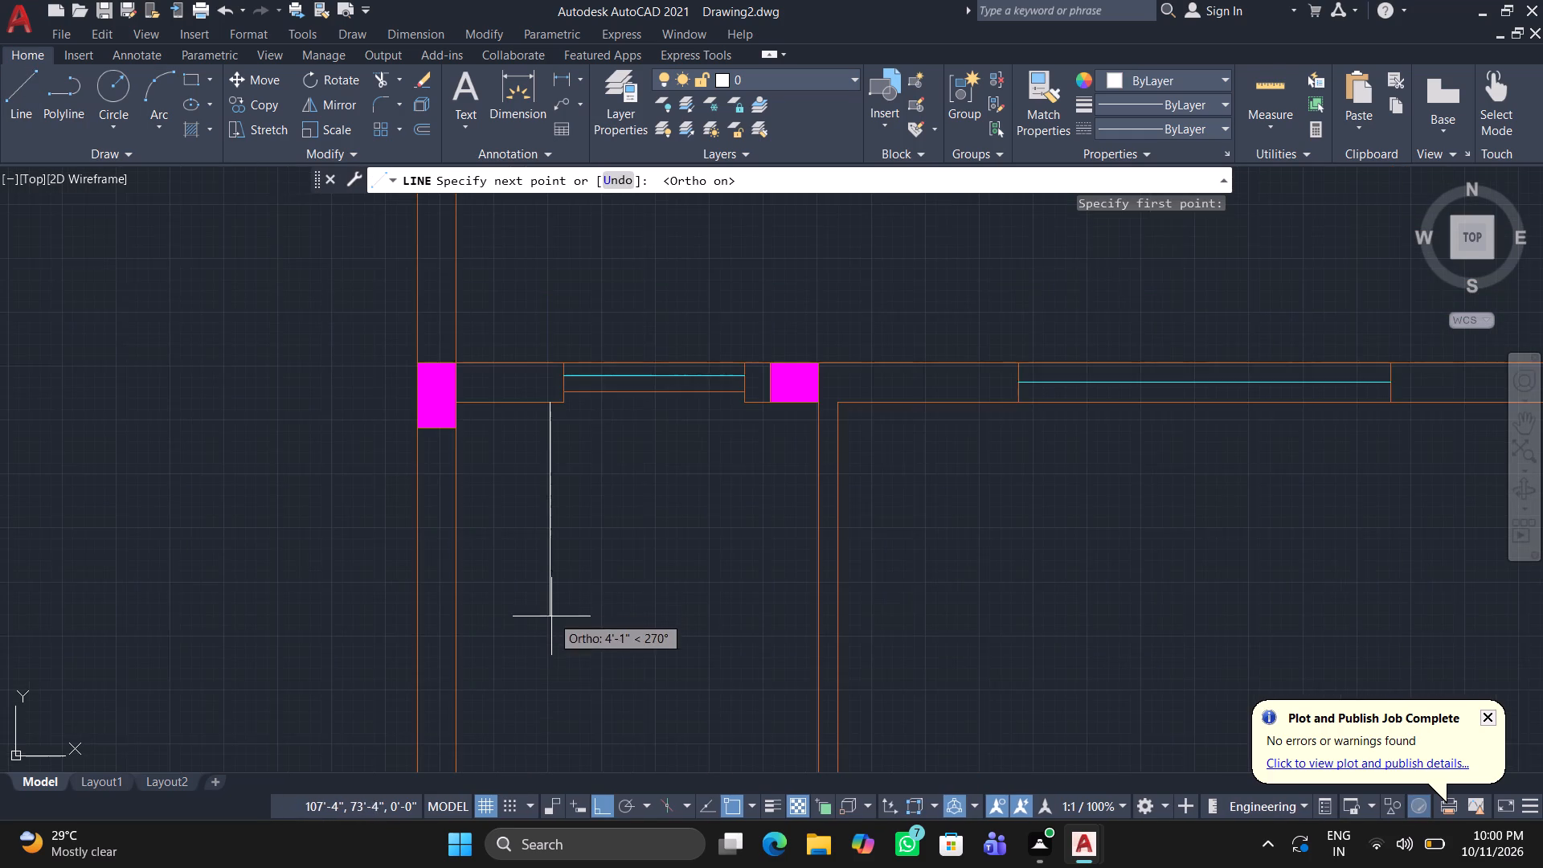
pyautogui.moveTo(547, 627); pyautogui.dragTo(547, 367, button='middle')
pyautogui.scroll(-1, 521, 618)
pyautogui.moveTo(534, 628); pyautogui.dragTo(561, 532, button='middle')
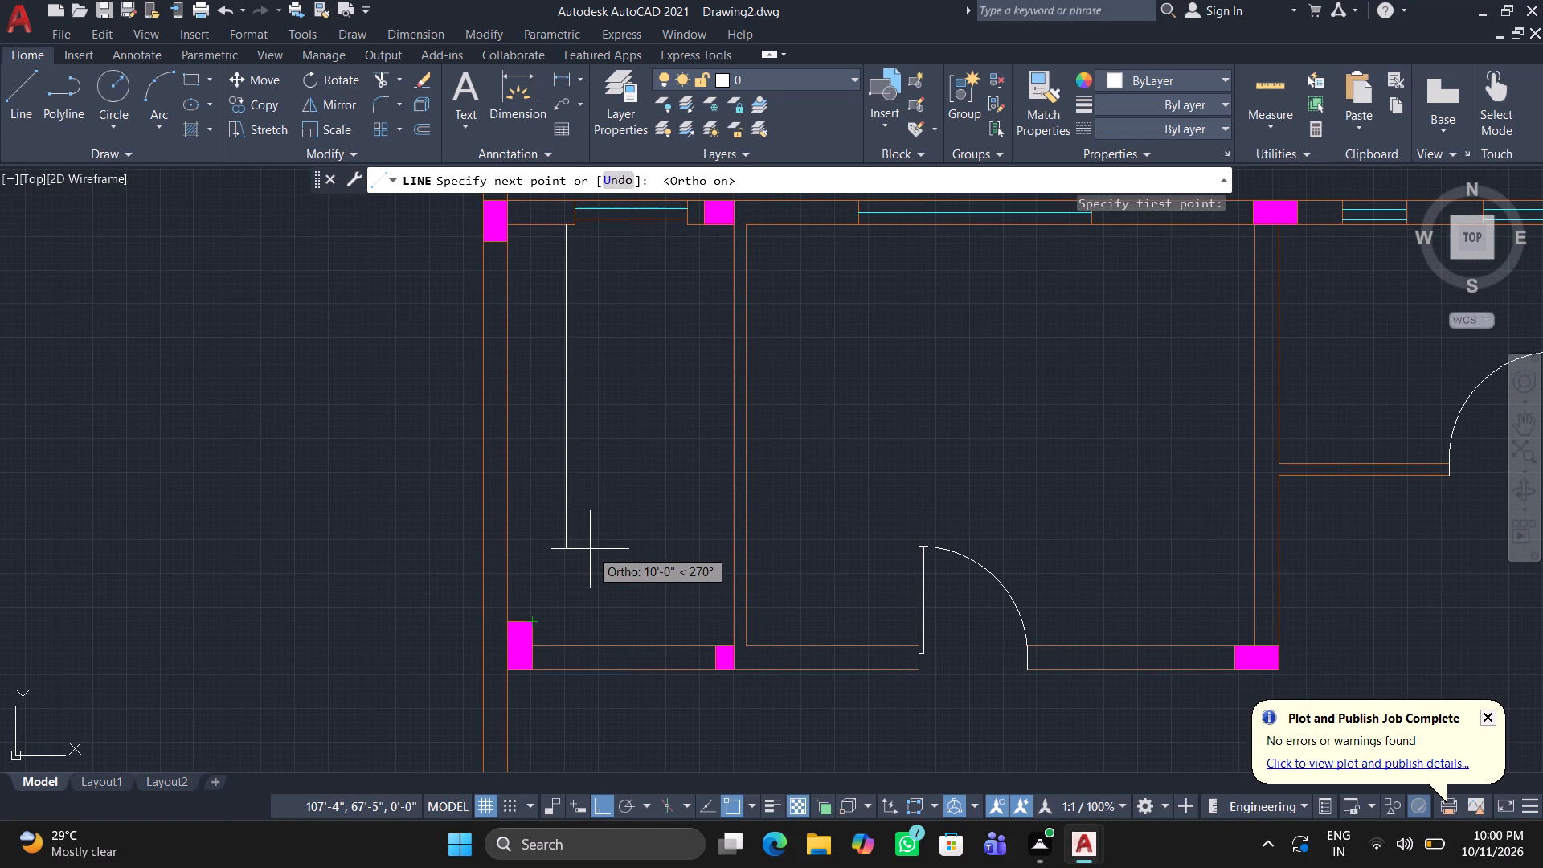
pyautogui.click(587, 593)
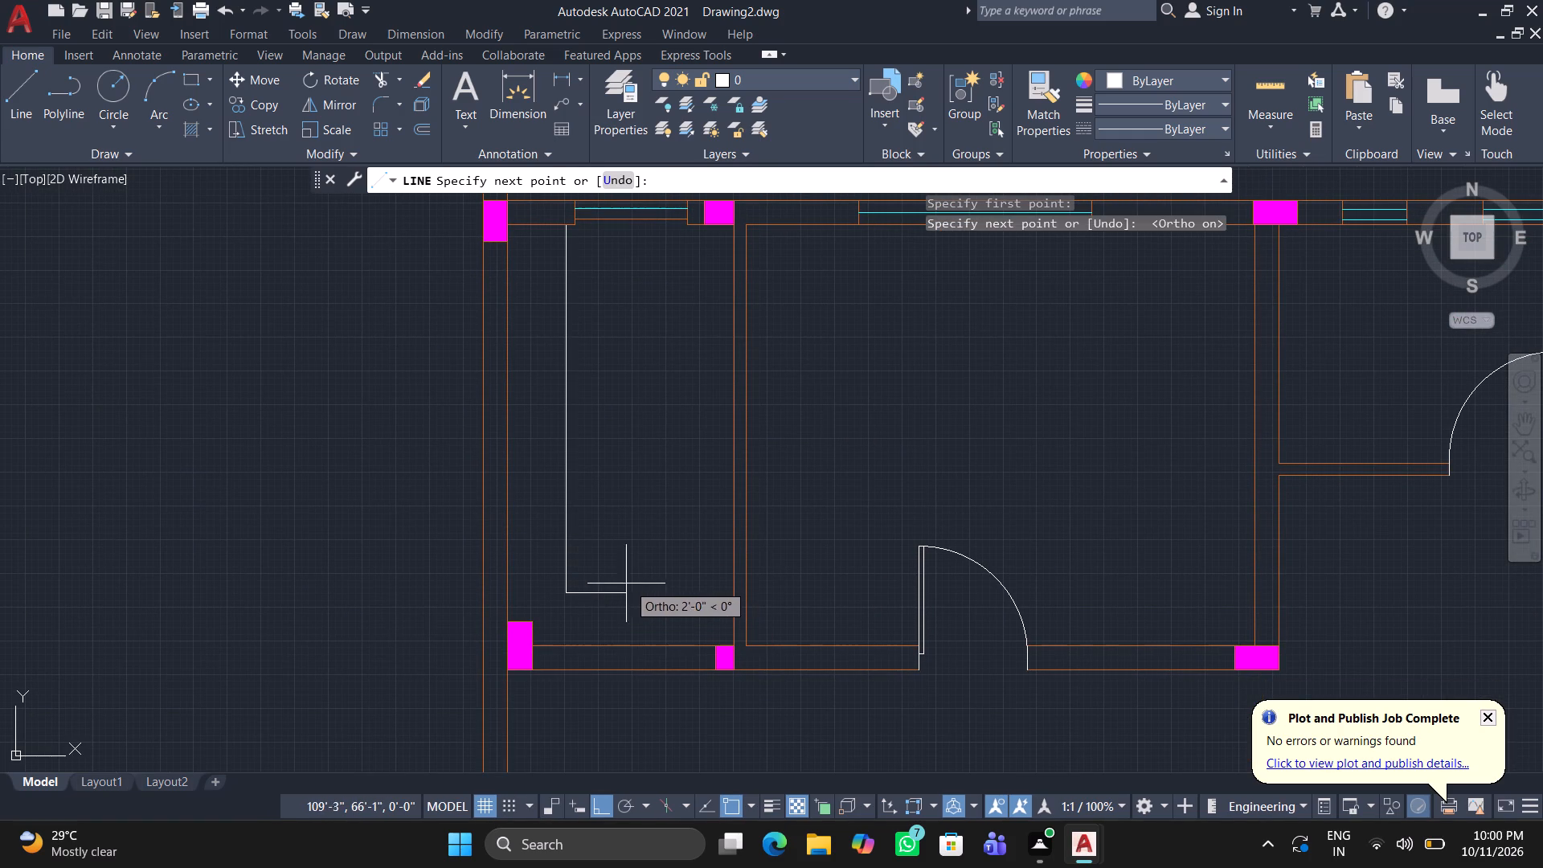
pyautogui.click(735, 599)
pyautogui.press('Return')
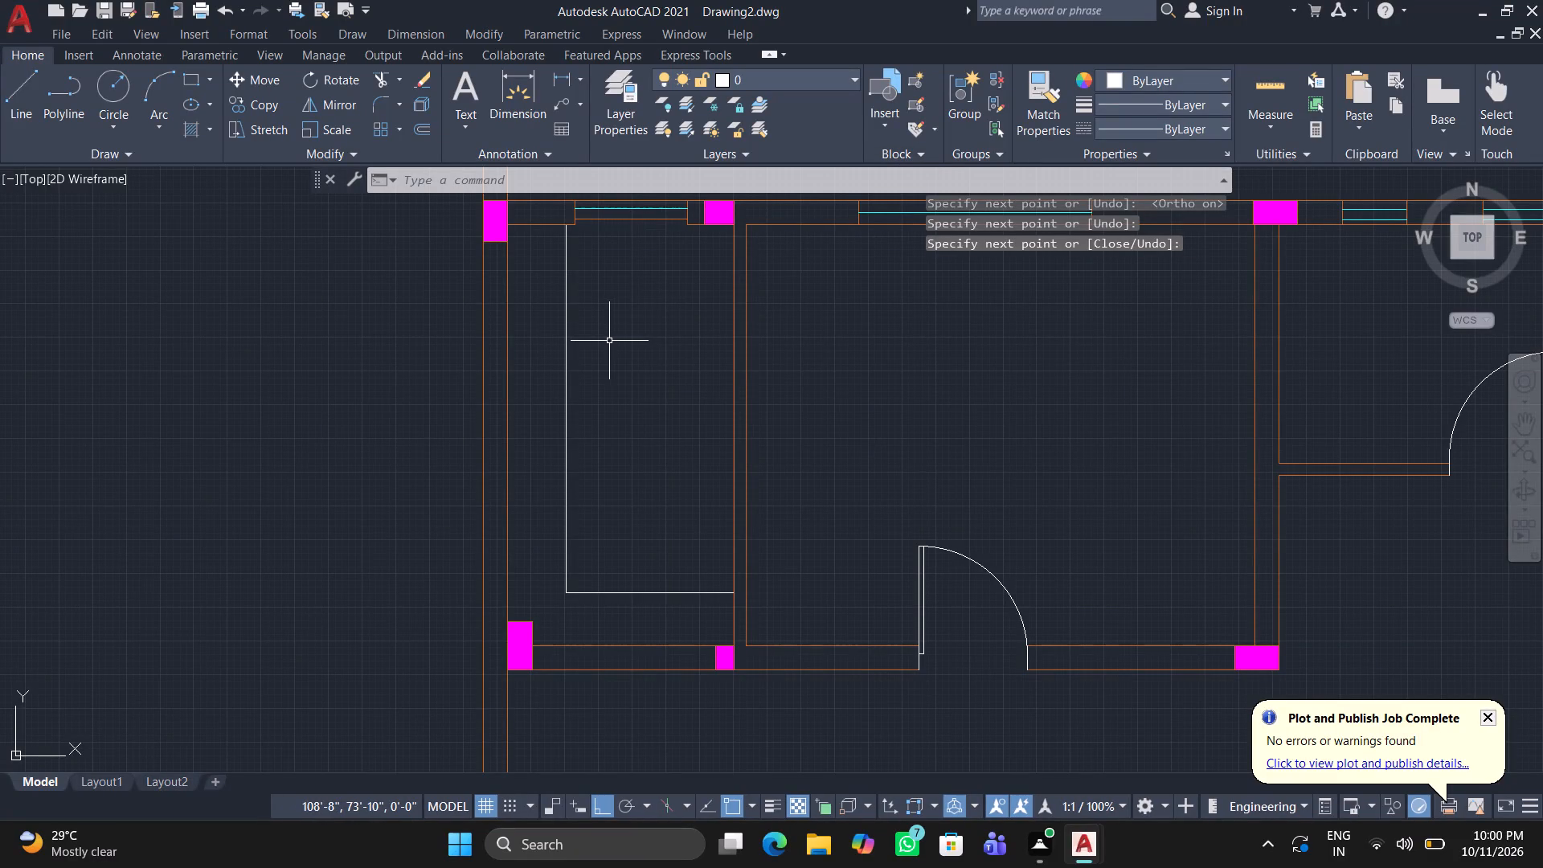
# Draw a second L-shaped line outside the first, down to the top level of the lower-left column and across to the right wall.
pyautogui.click(14, 78)
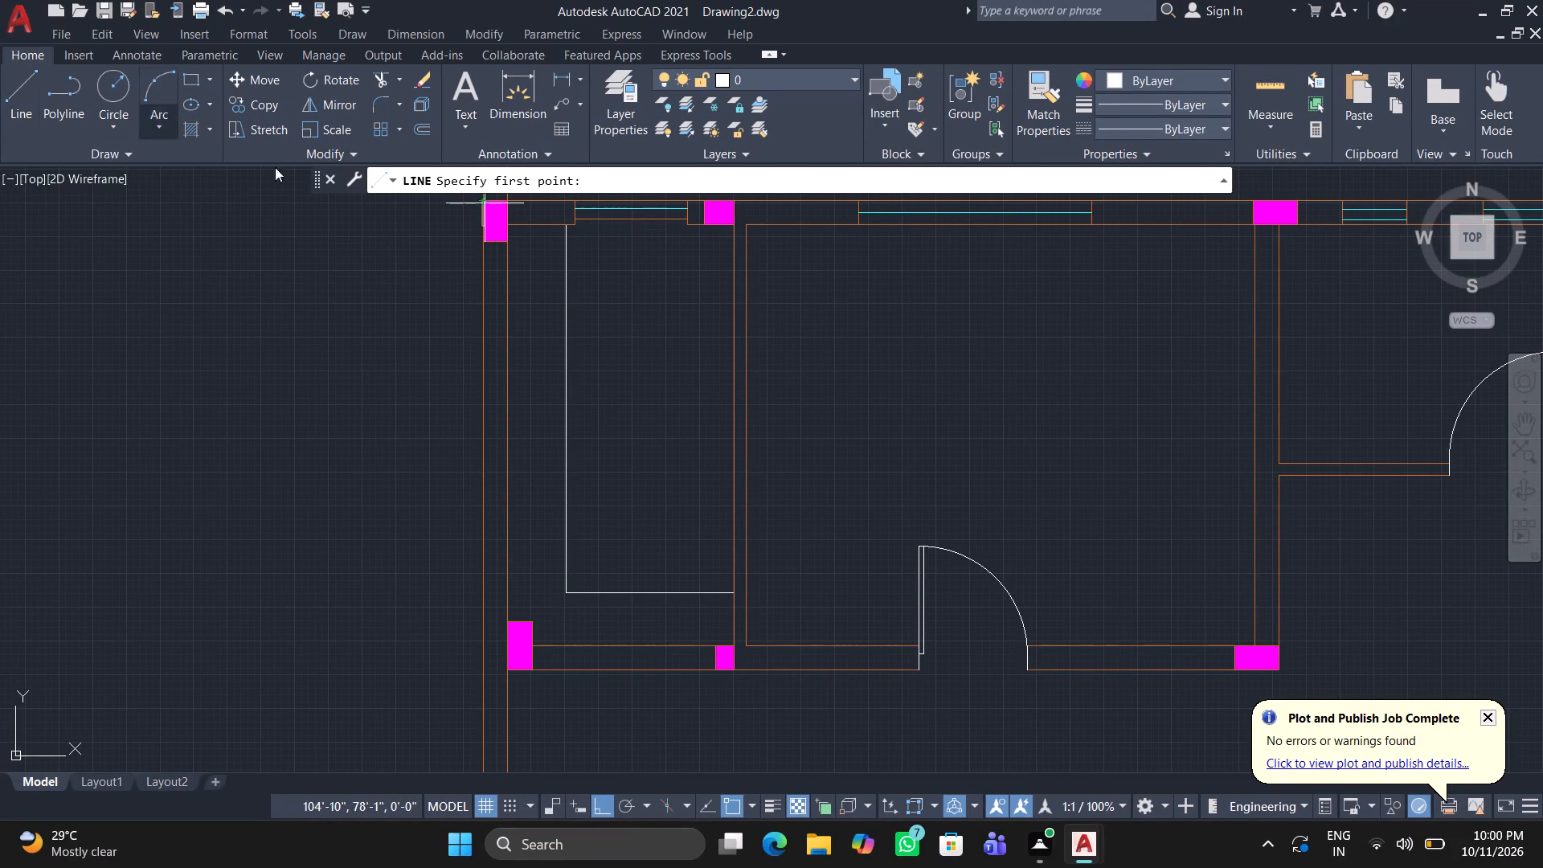
pyautogui.click(538, 246)
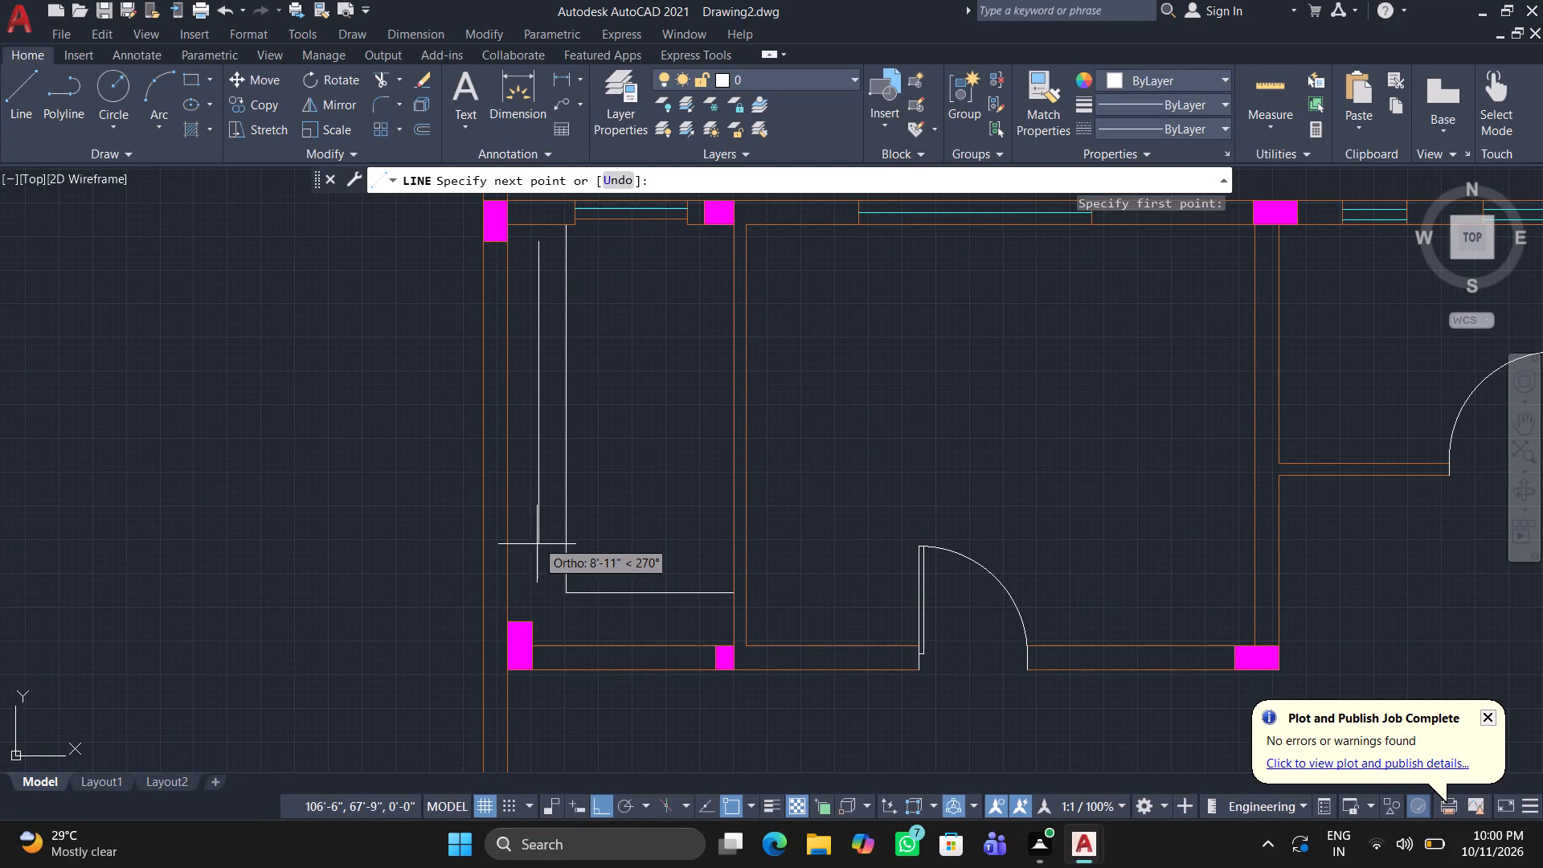
pyautogui.click(534, 620)
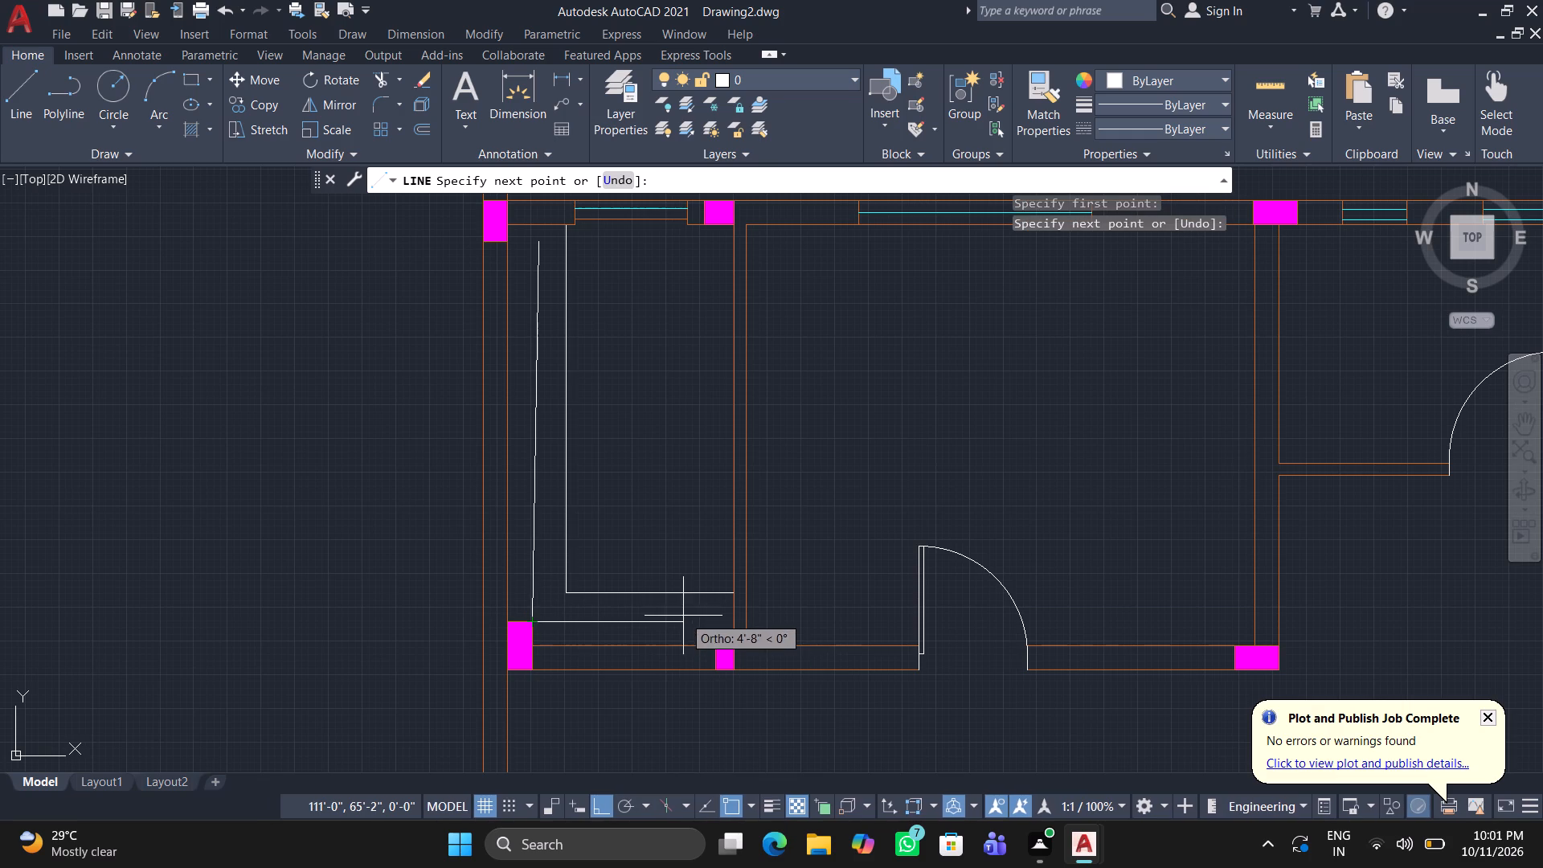
pyautogui.hotkey('ctrl', 'z')
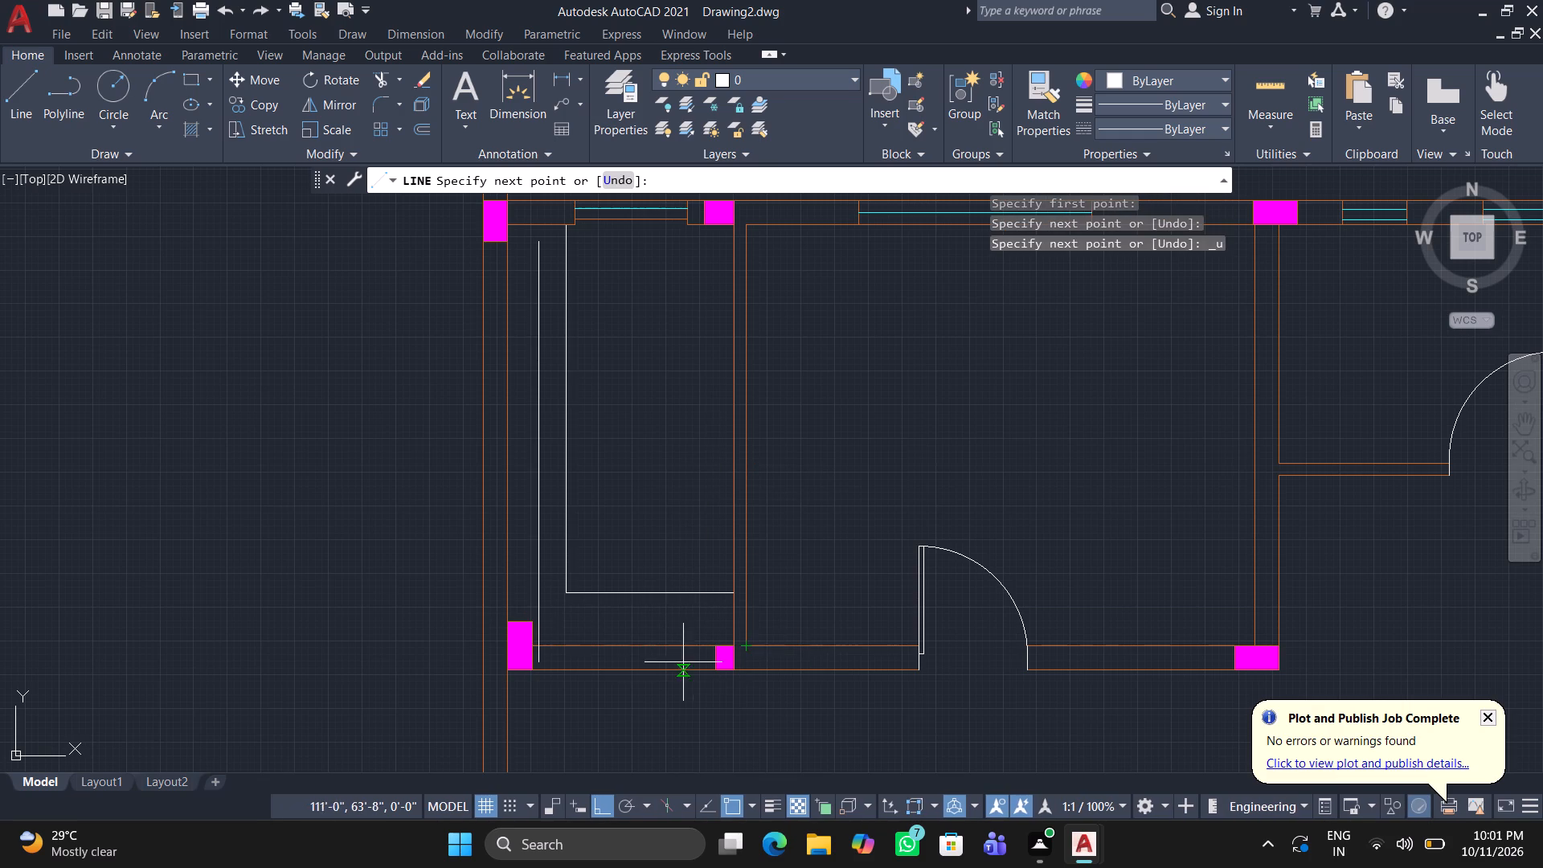
pyautogui.click(542, 619)
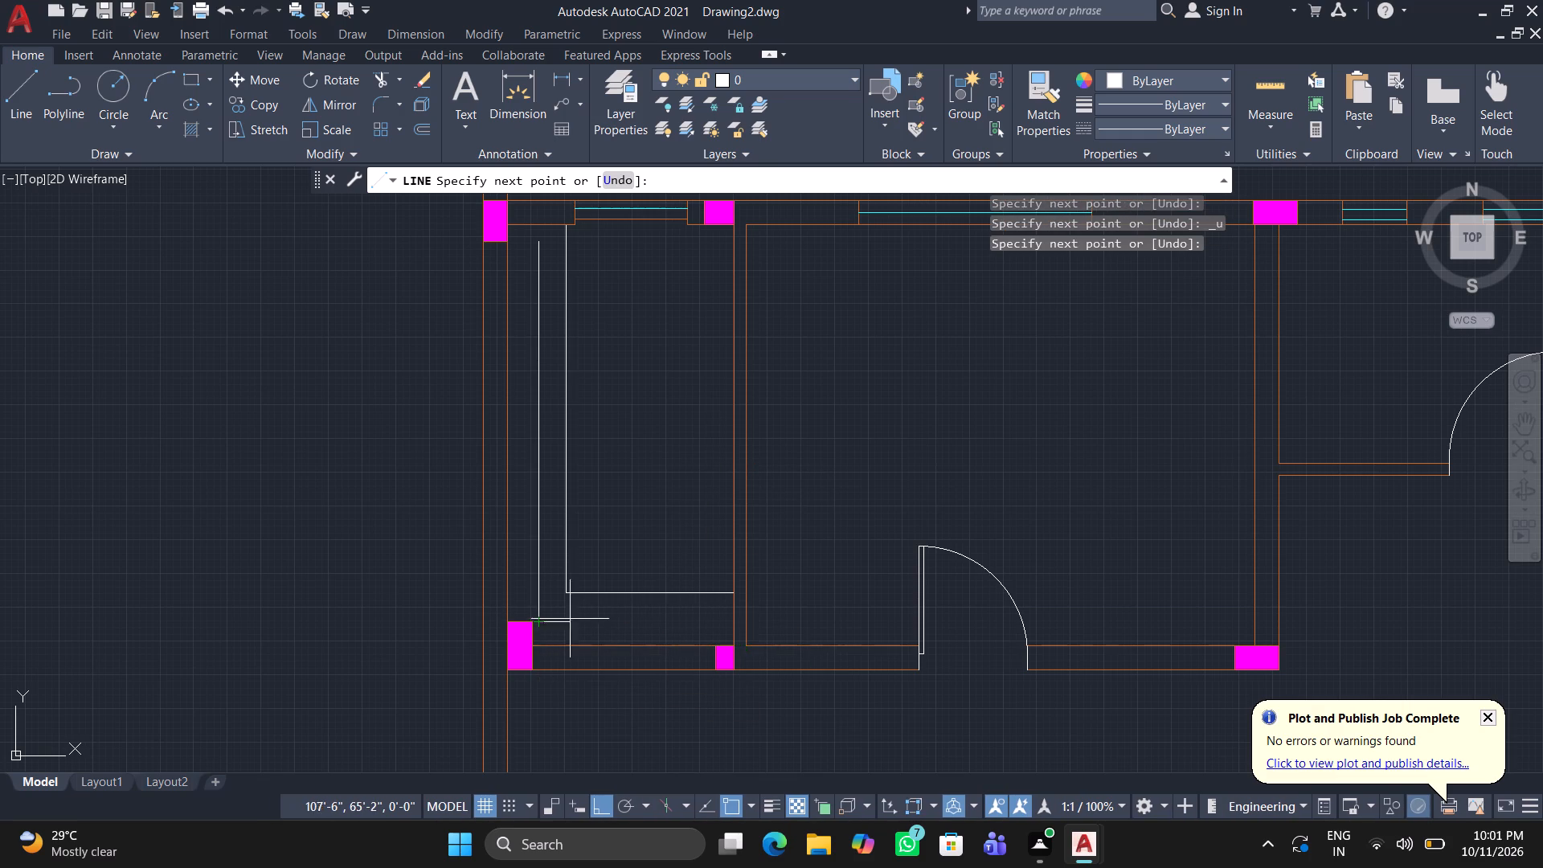
pyautogui.click(731, 621)
pyautogui.press('Escape')
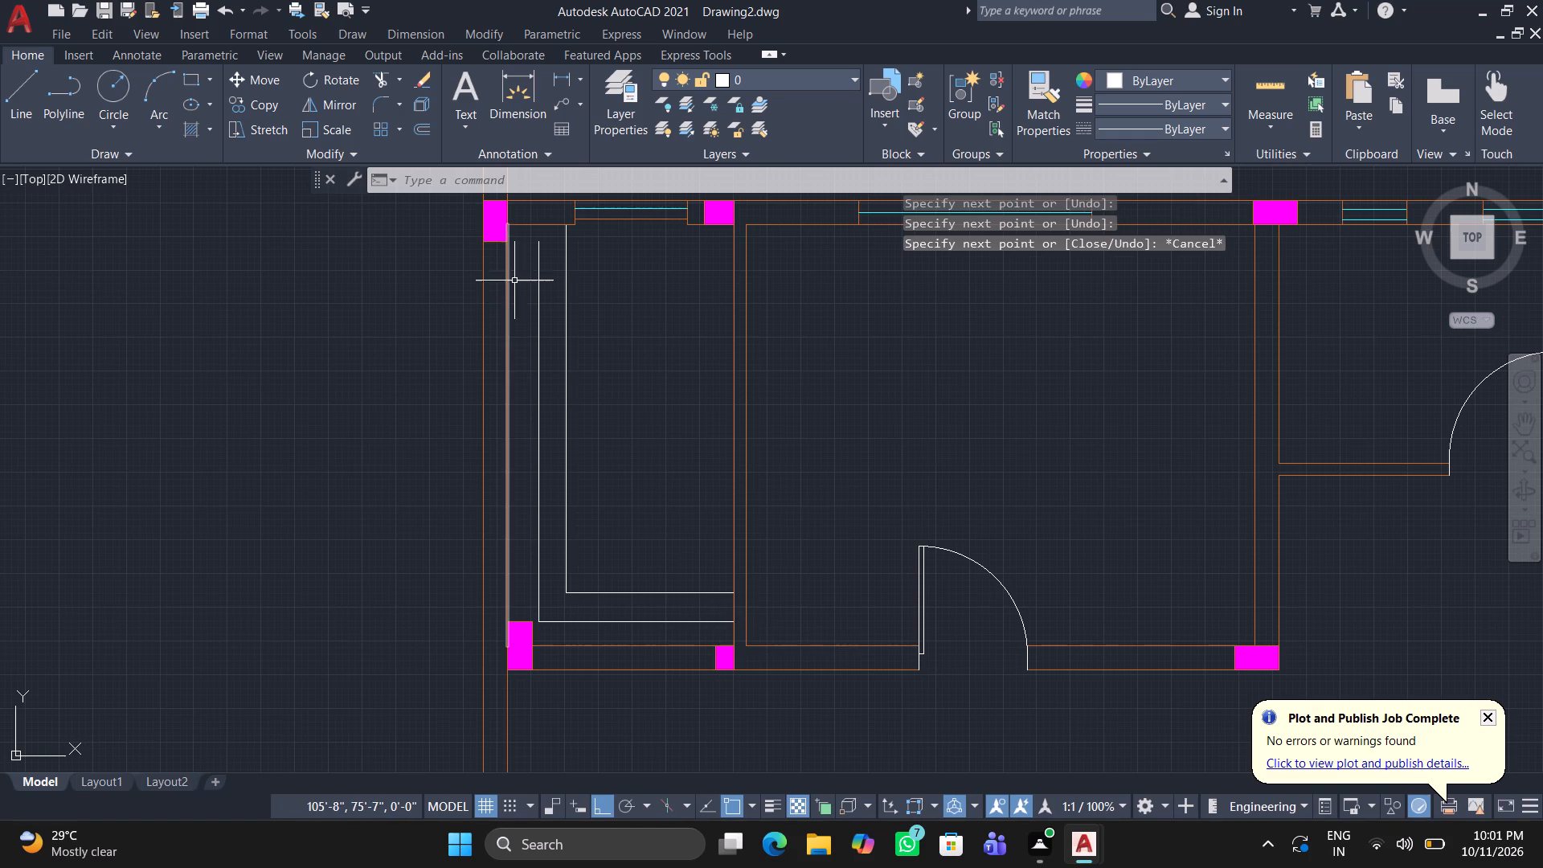
pyautogui.moveTo(521, 279); pyautogui.dragTo(507, 341, button='middle')
pyautogui.scroll(2, 522, 312)
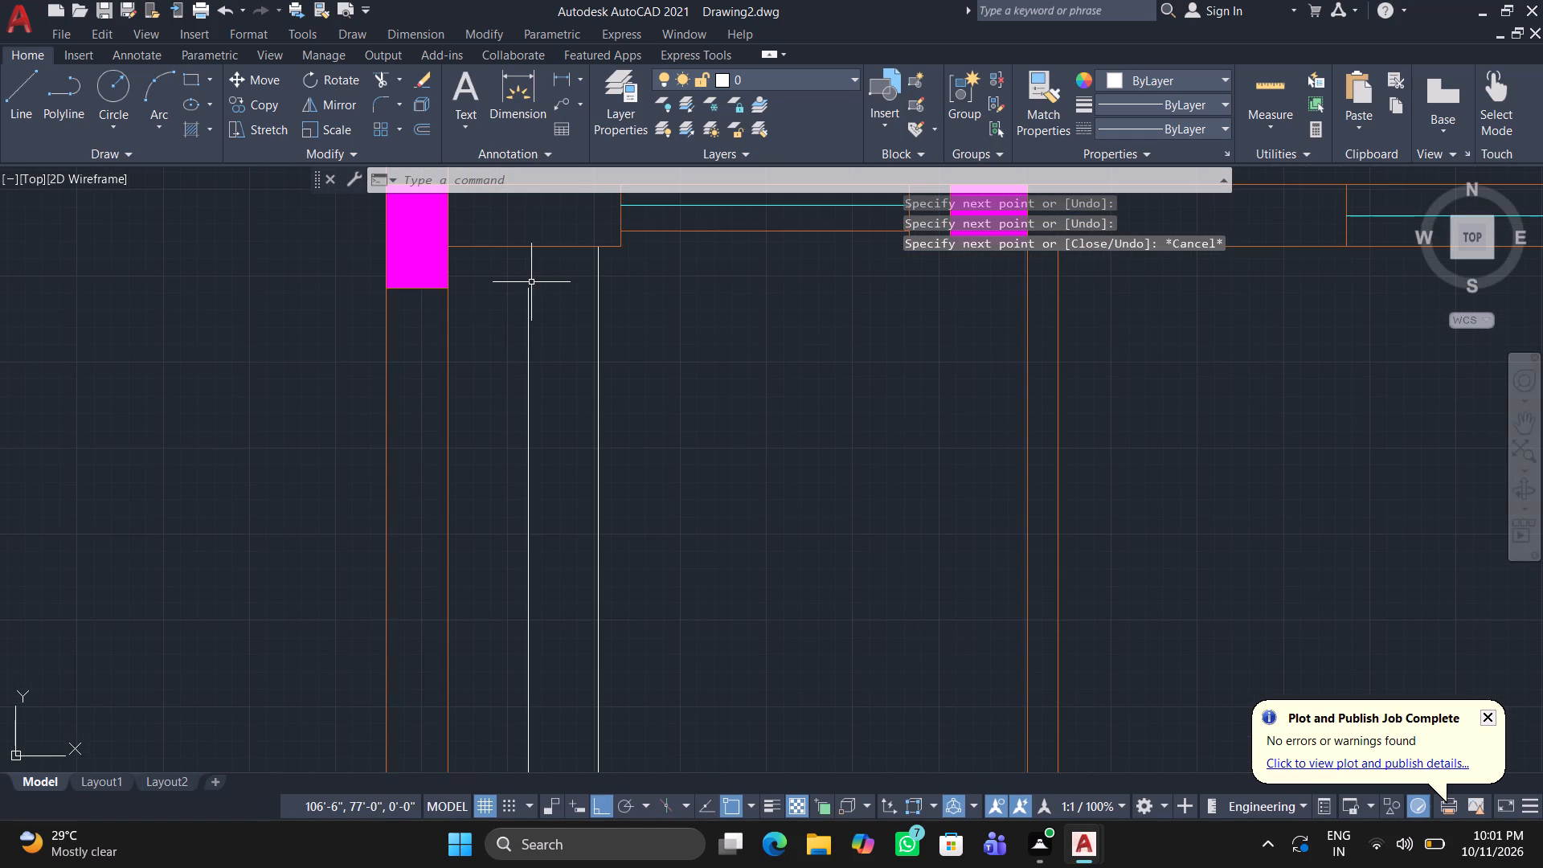
# Stretch the upper end of the outer L-shaped line's vertical segment up to the room's top wall.
pyautogui.click(526, 308)
pyautogui.click(527, 295)
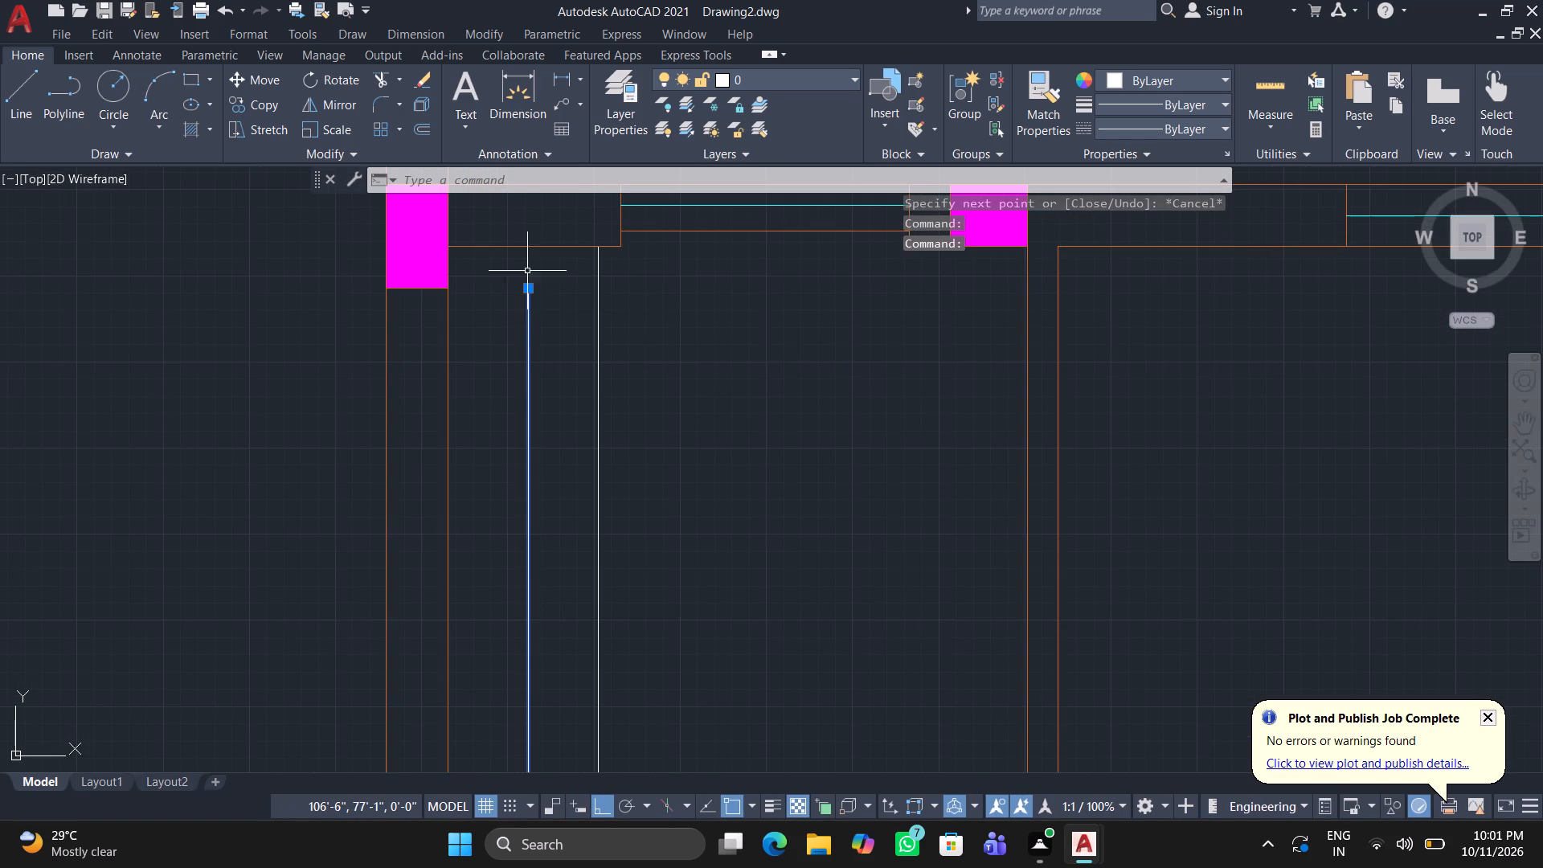
pyautogui.click(529, 287)
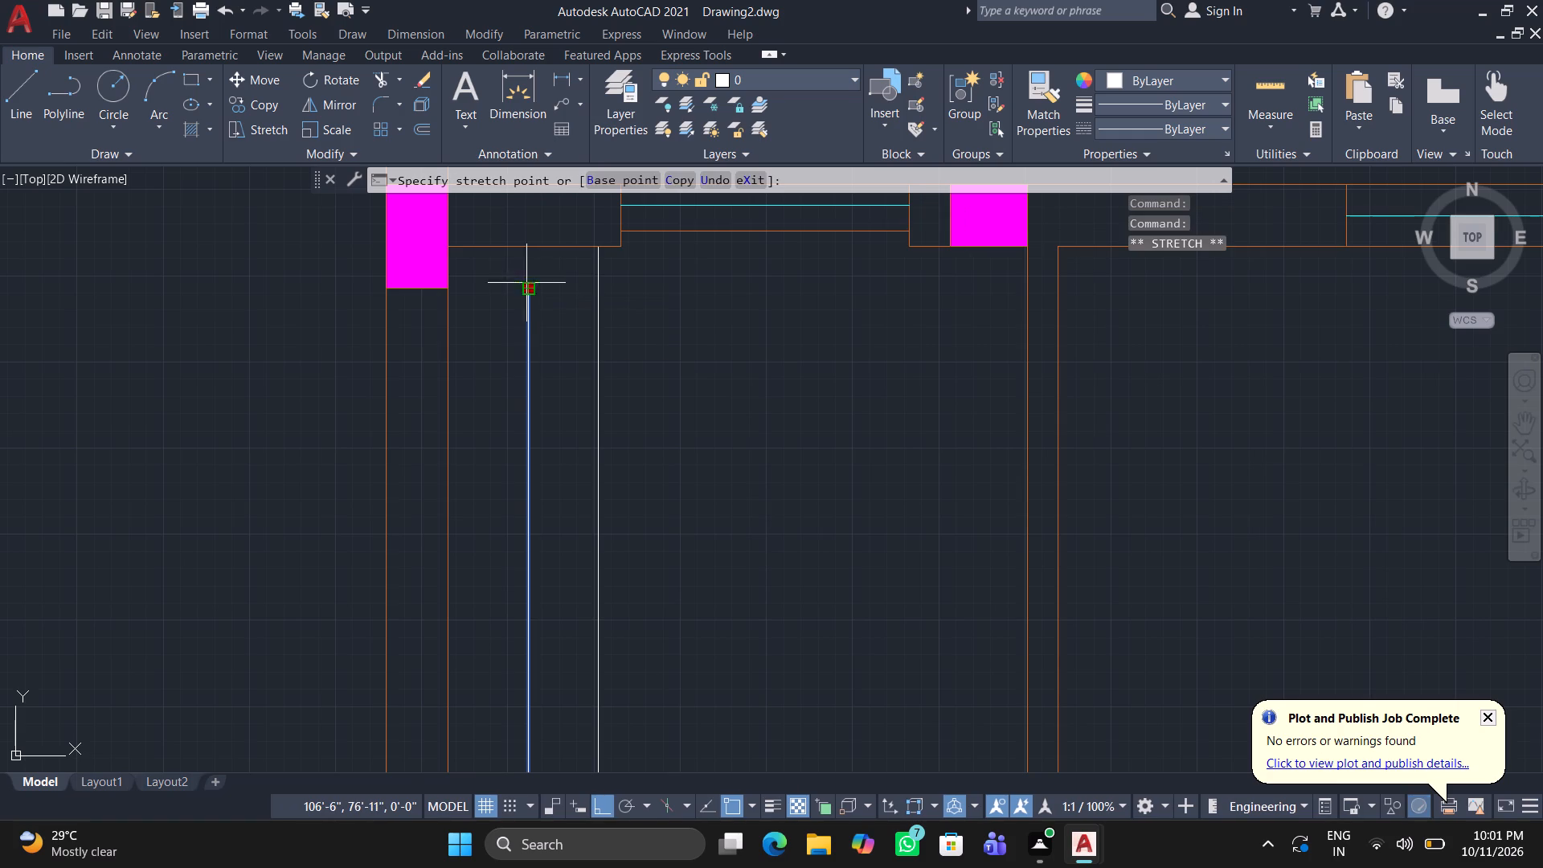
pyautogui.click(522, 247)
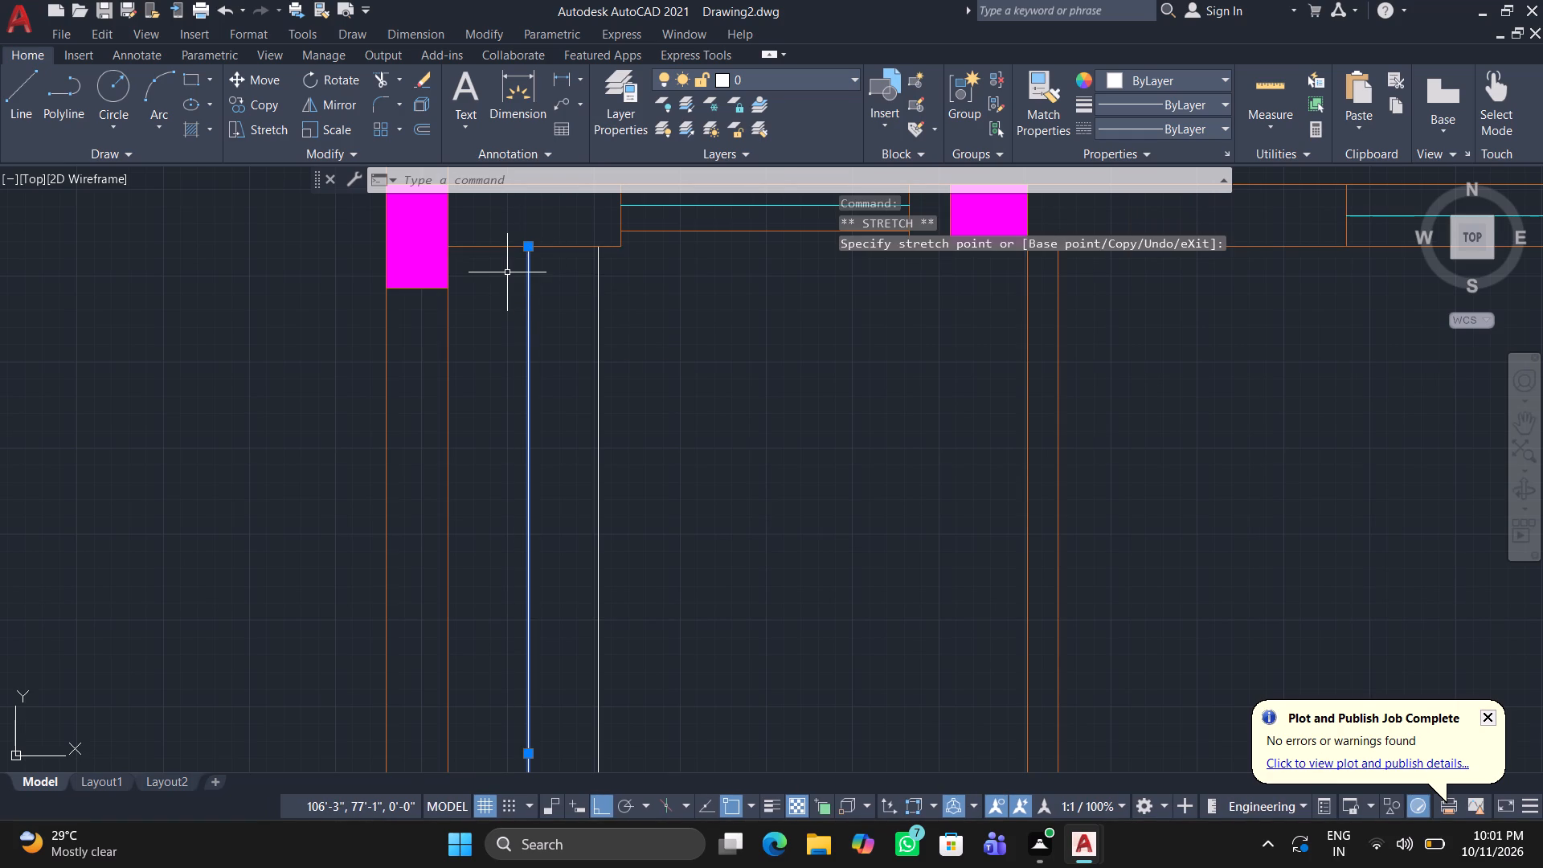
# Draw a small closed rectangle of lines, about 11" wide and 2" high, across the outer vertical line just below the top wall.
pyautogui.press('Return')
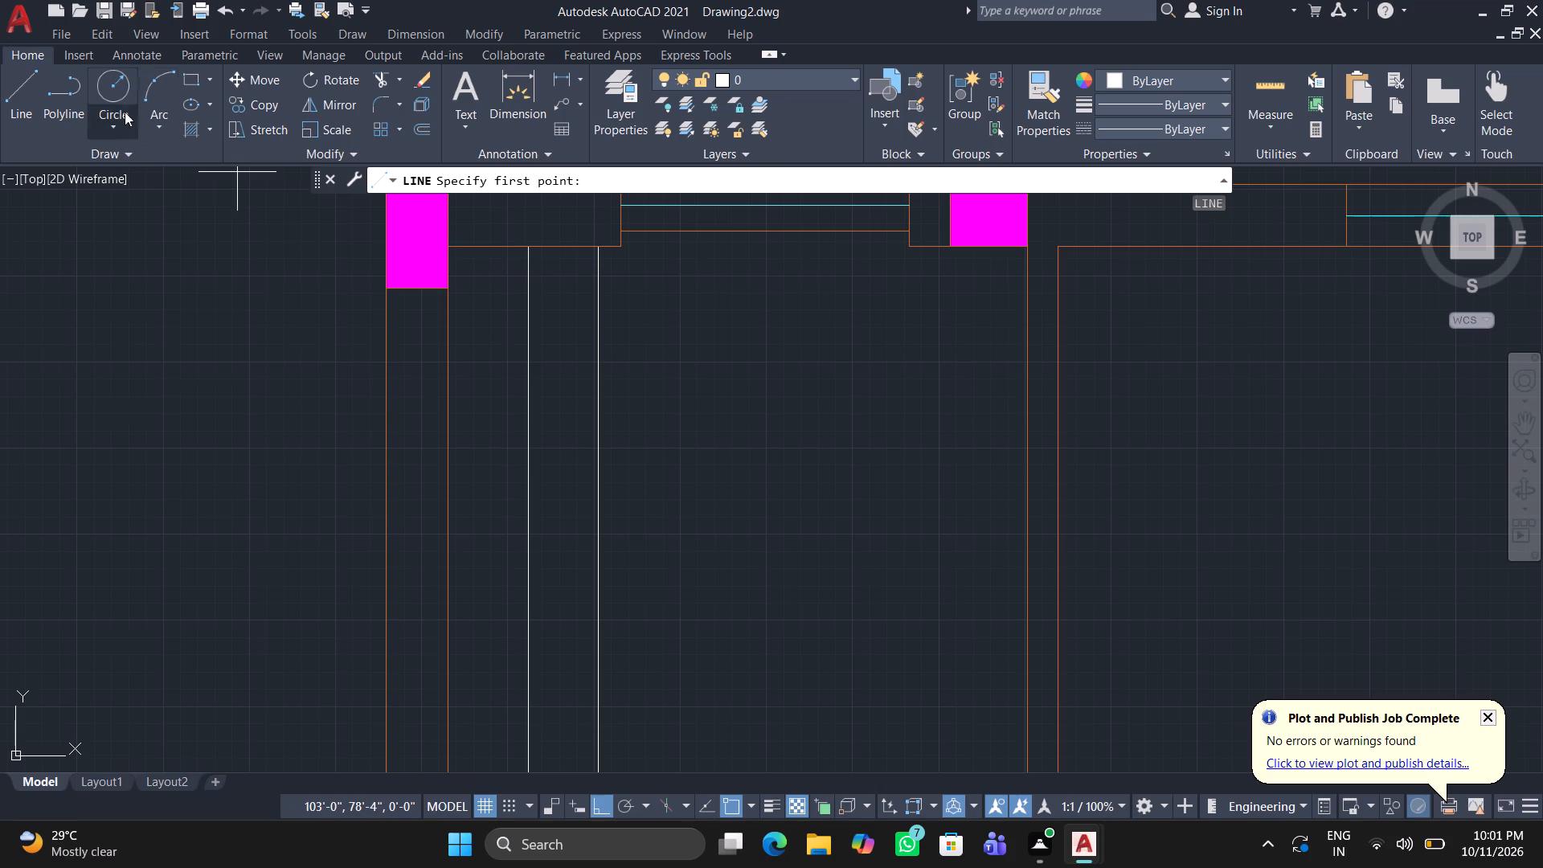
pyautogui.click(18, 76)
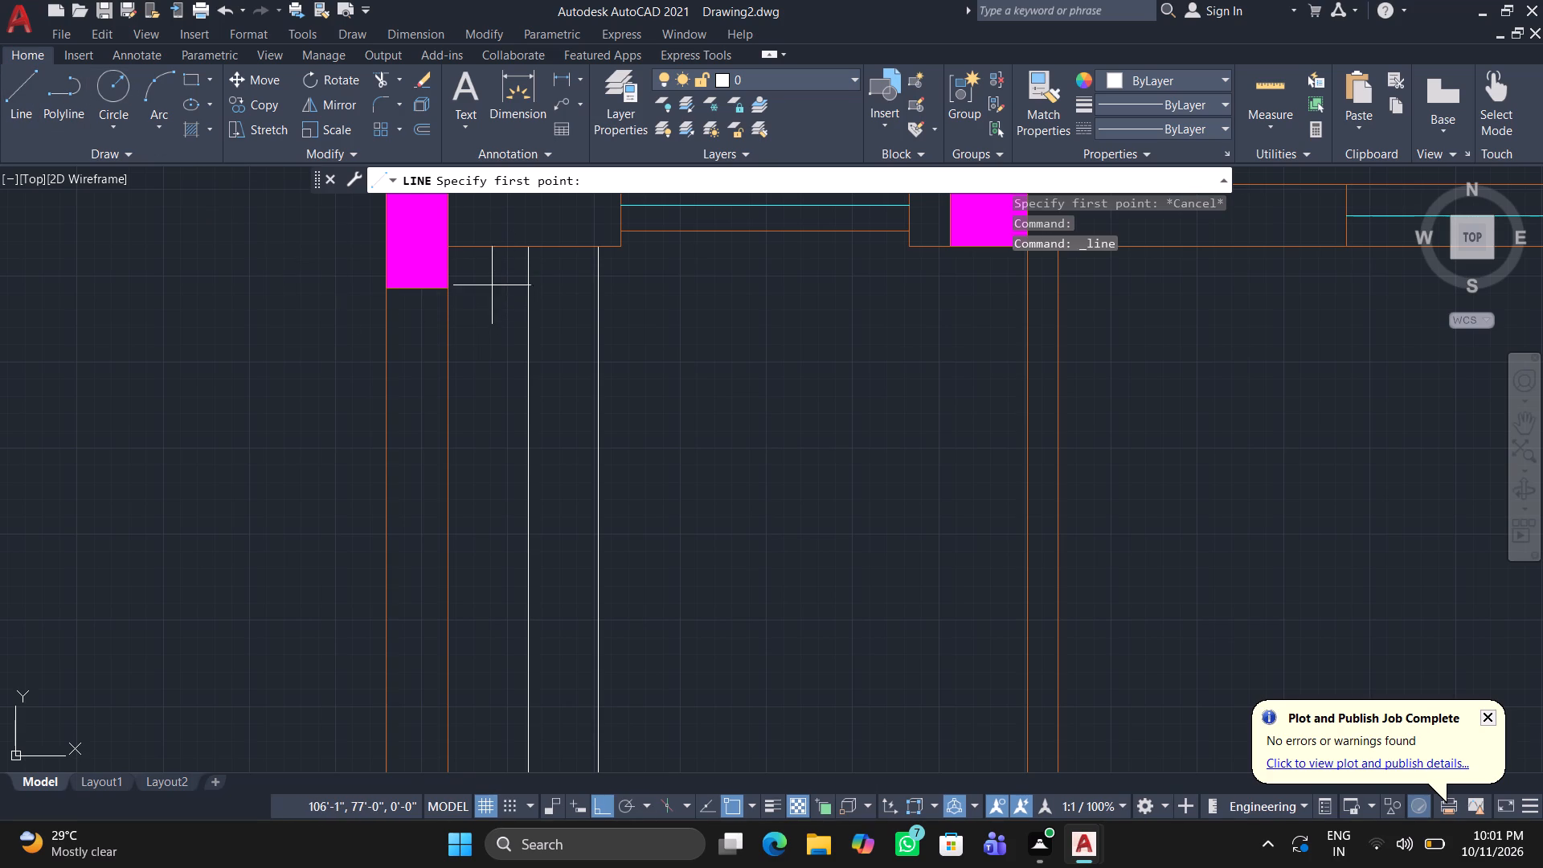
pyautogui.click(489, 266)
pyautogui.click(557, 267)
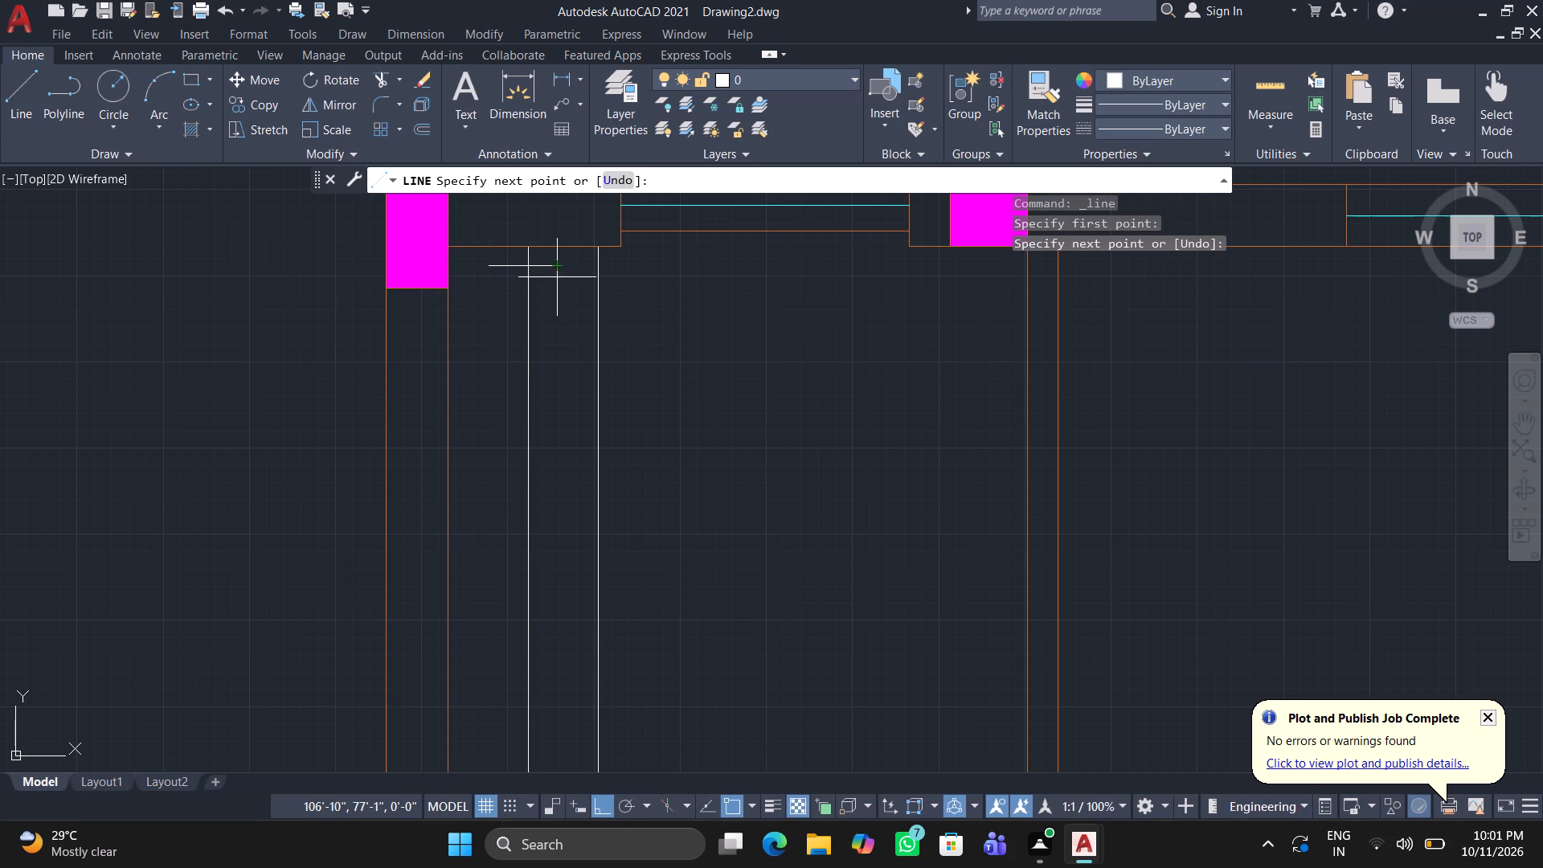
pyautogui.click(559, 282)
pyautogui.scroll(2, 504, 280)
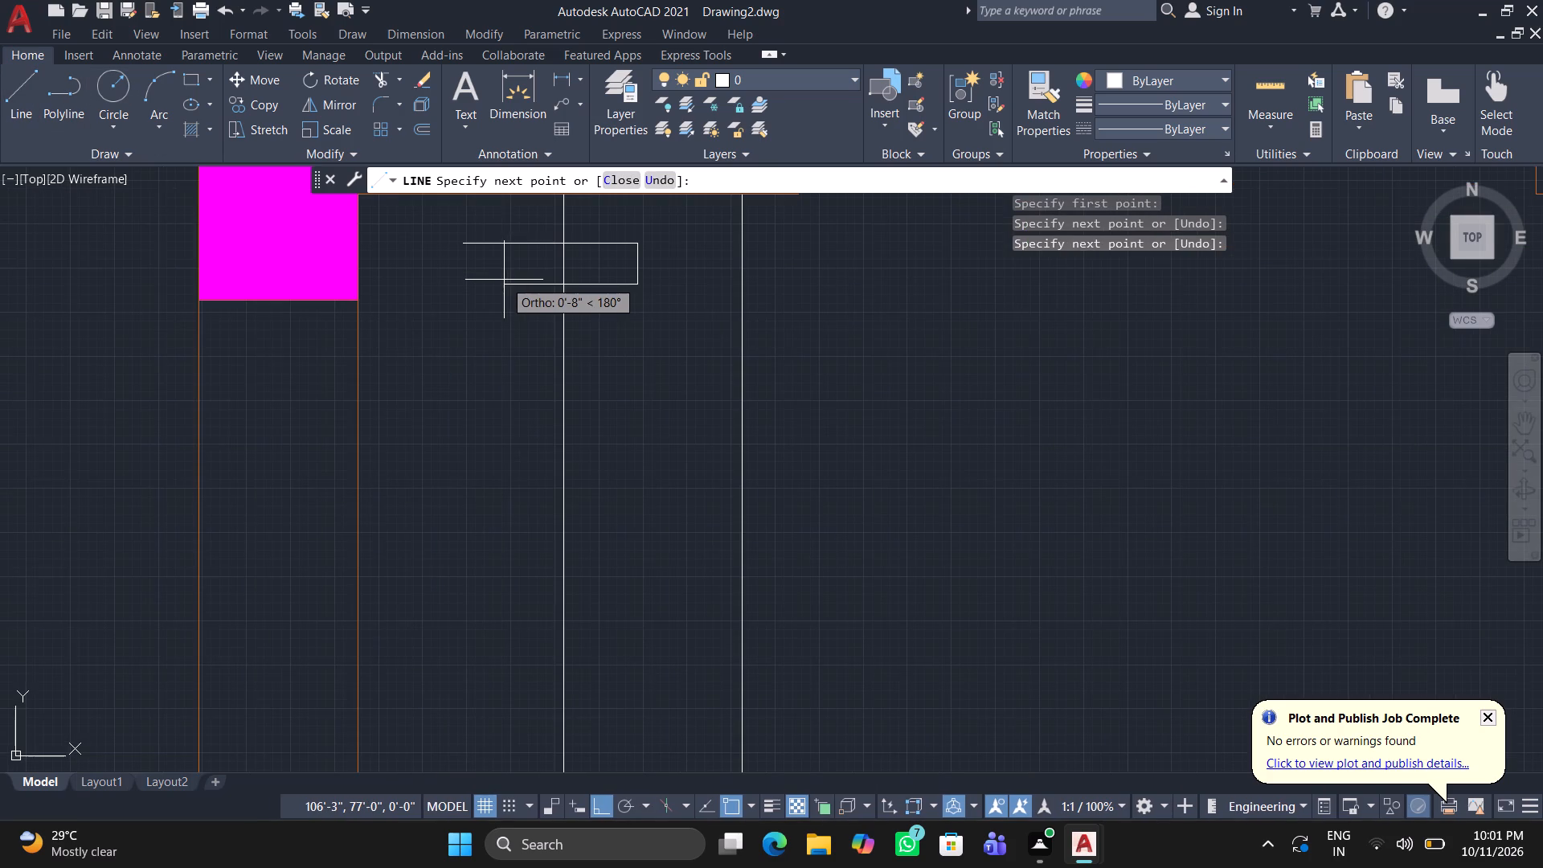
pyautogui.click(443, 281)
pyautogui.scroll(2, 445, 240)
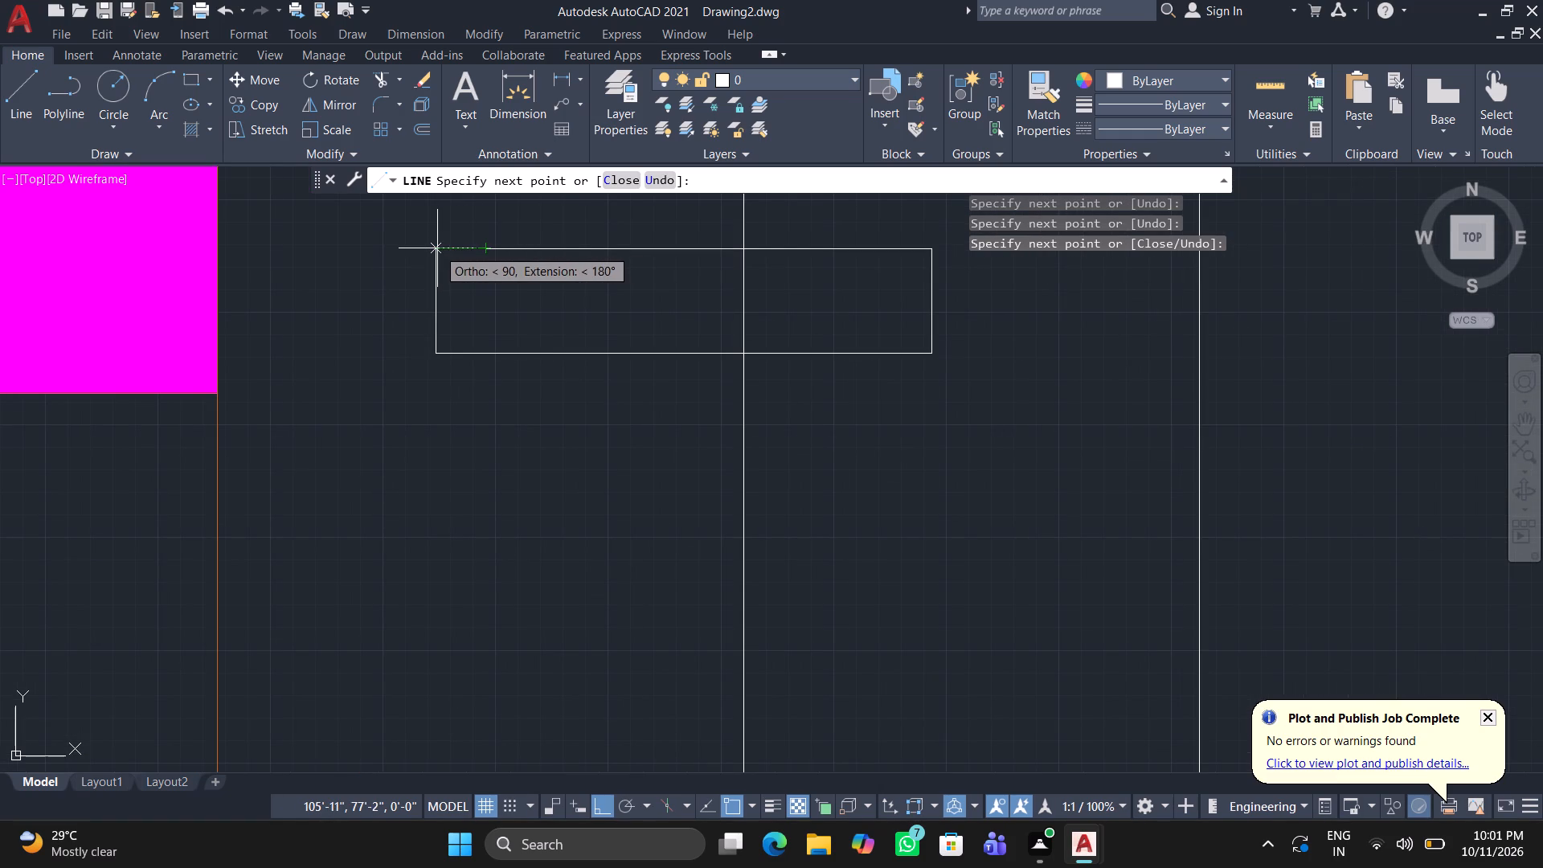
pyautogui.click(437, 248)
pyautogui.click(480, 246)
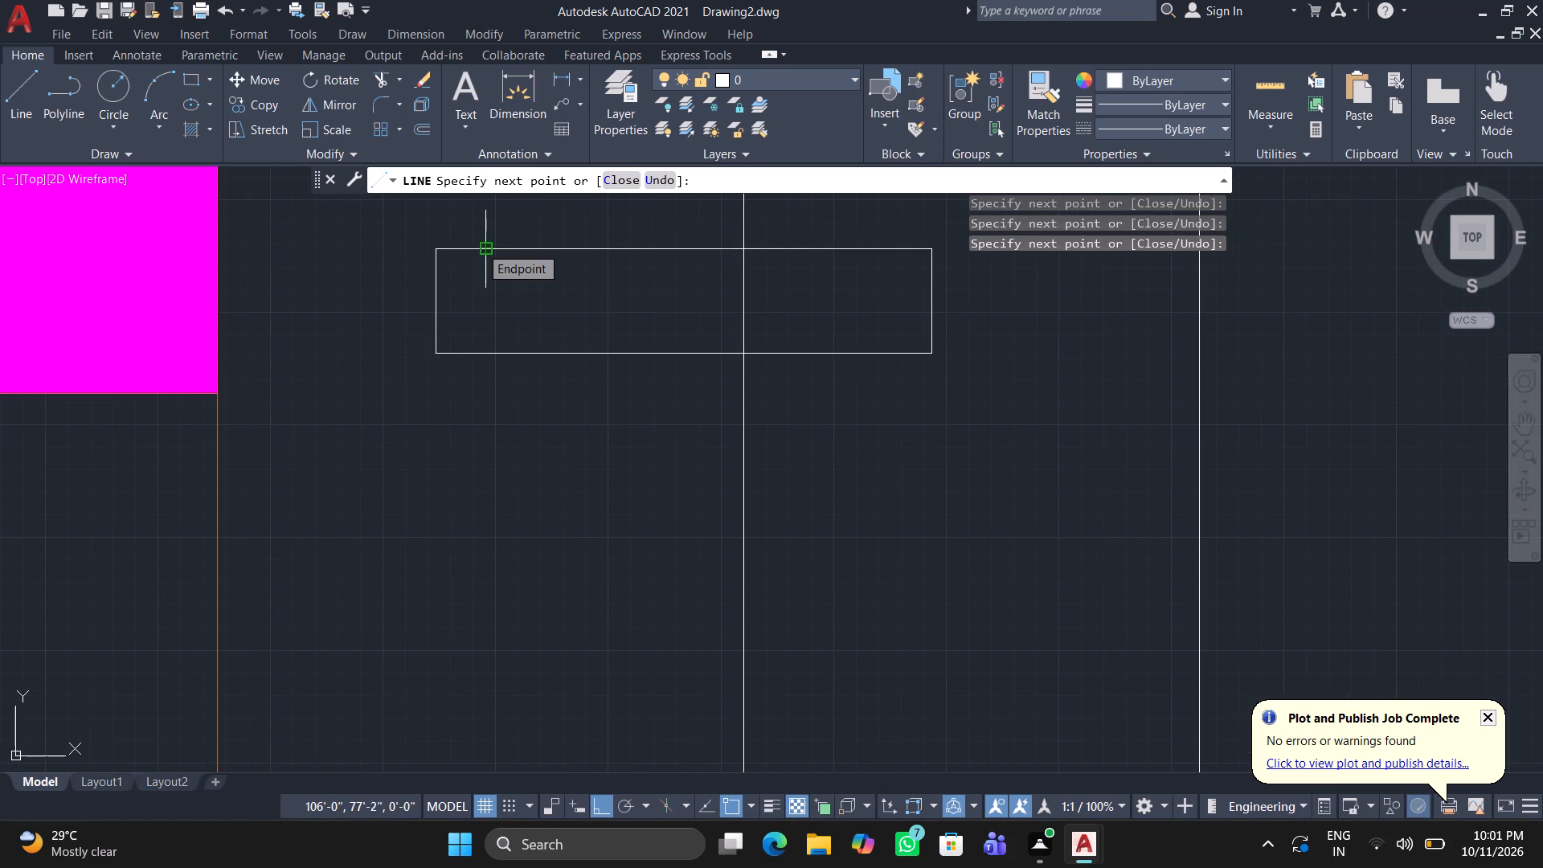
pyautogui.press('Escape')
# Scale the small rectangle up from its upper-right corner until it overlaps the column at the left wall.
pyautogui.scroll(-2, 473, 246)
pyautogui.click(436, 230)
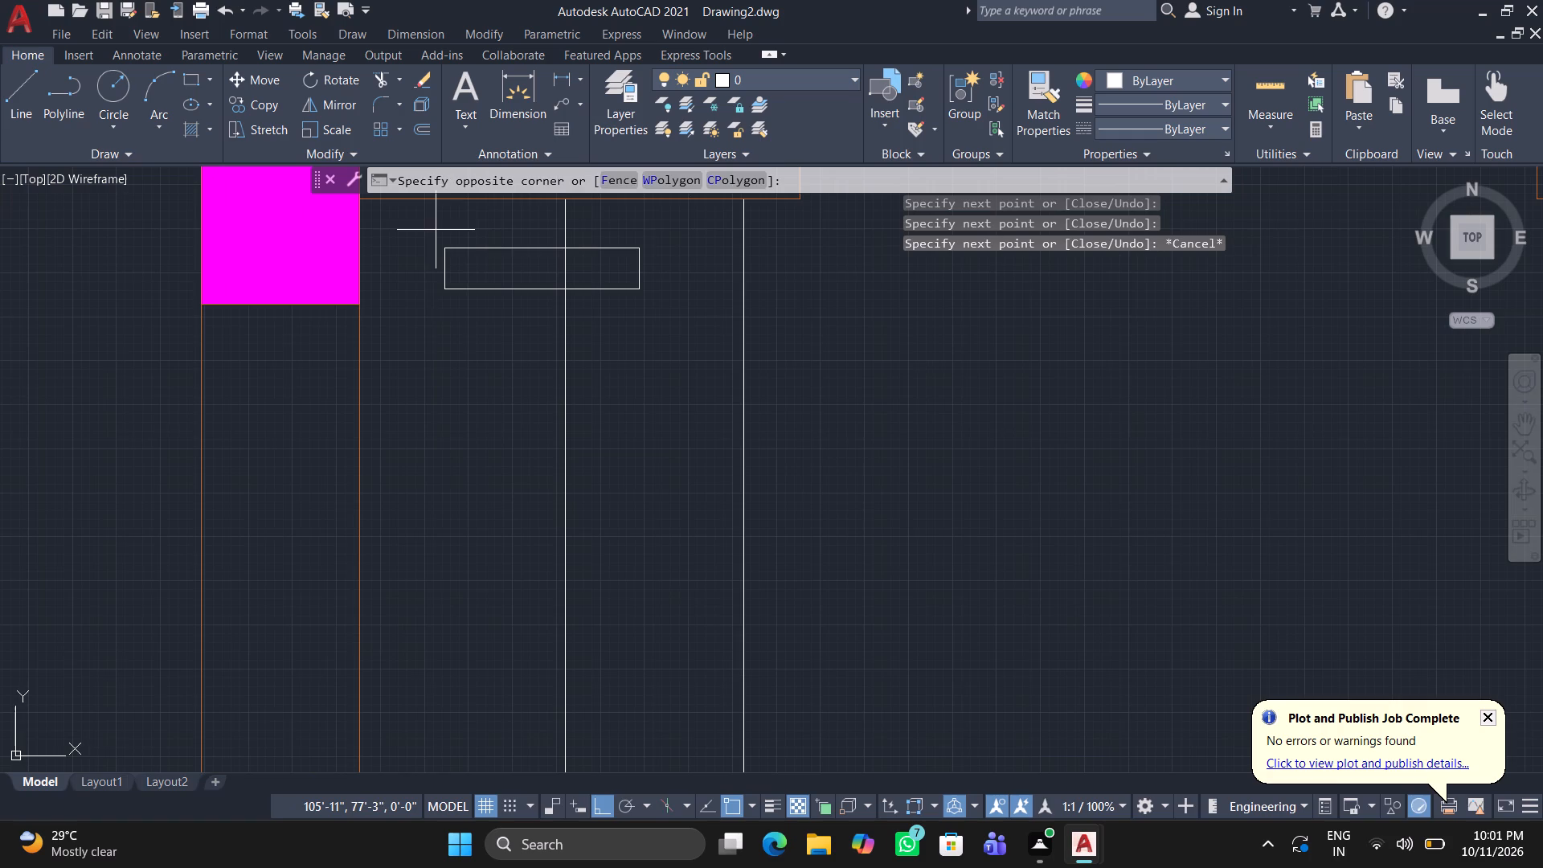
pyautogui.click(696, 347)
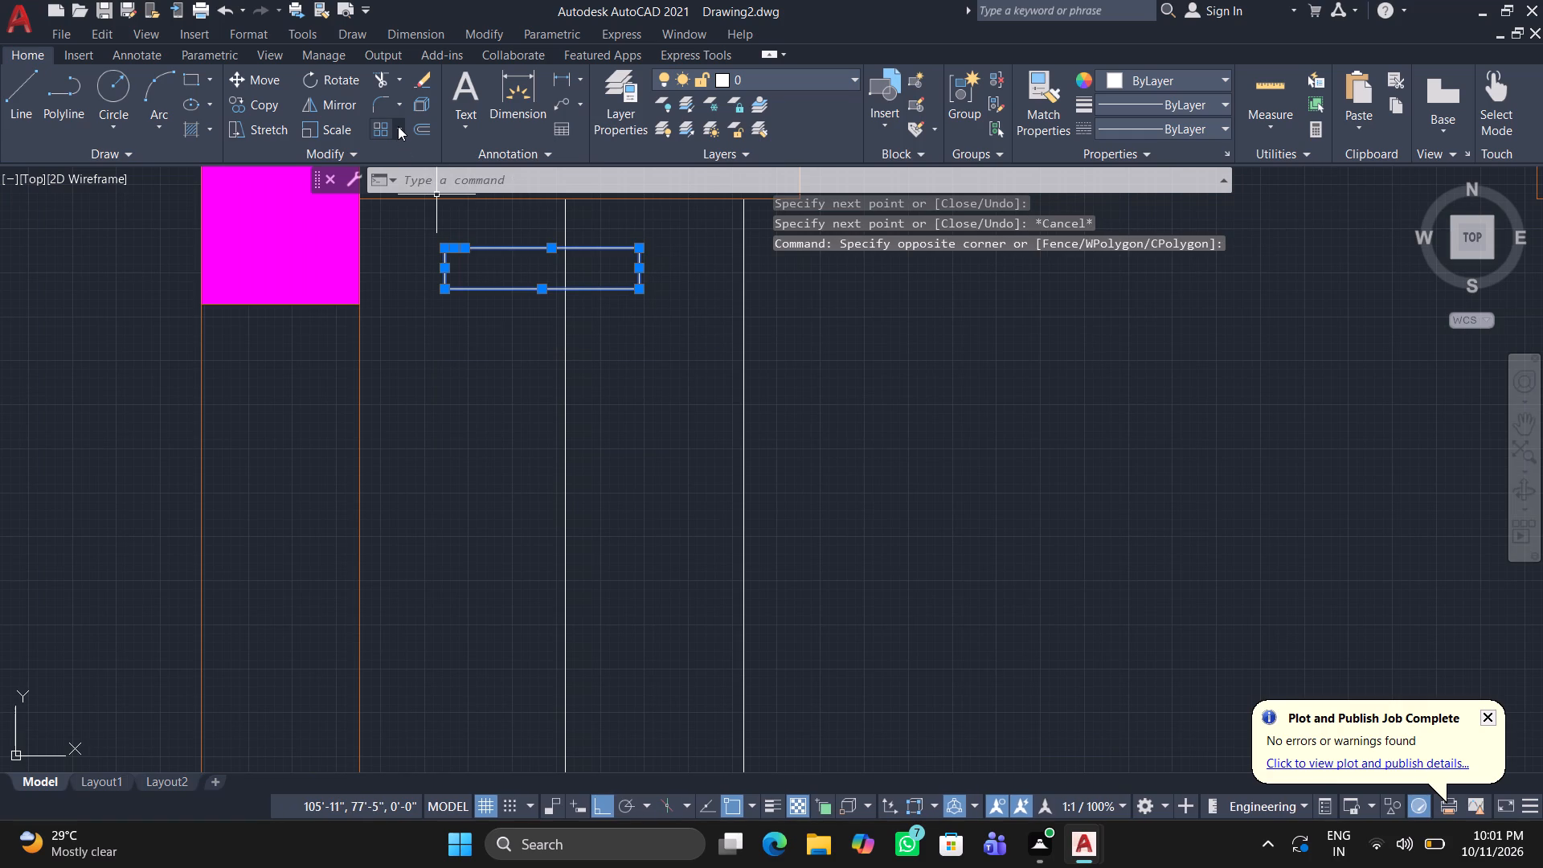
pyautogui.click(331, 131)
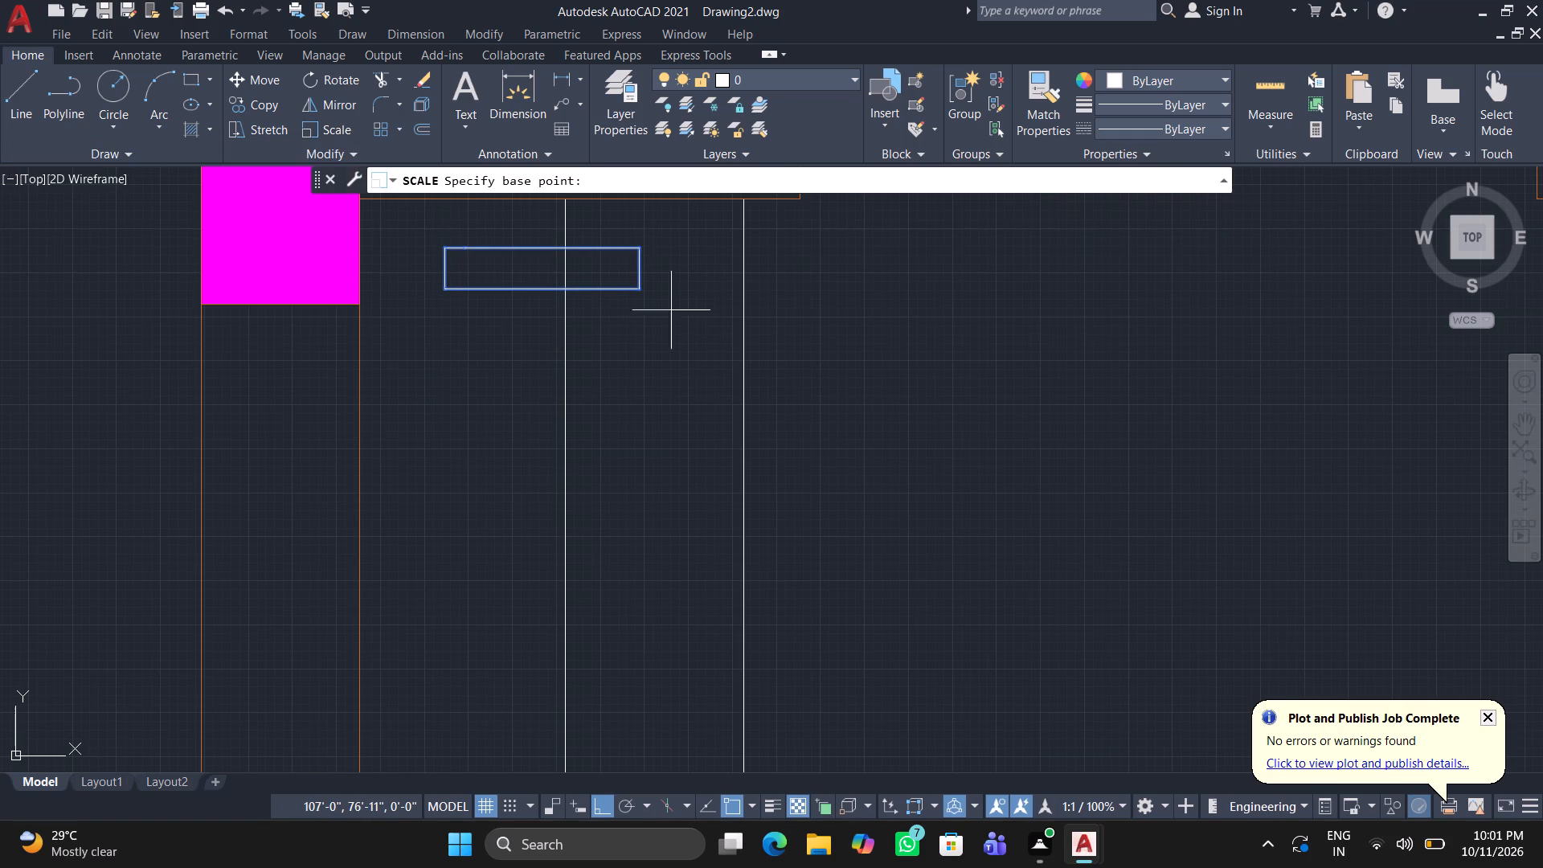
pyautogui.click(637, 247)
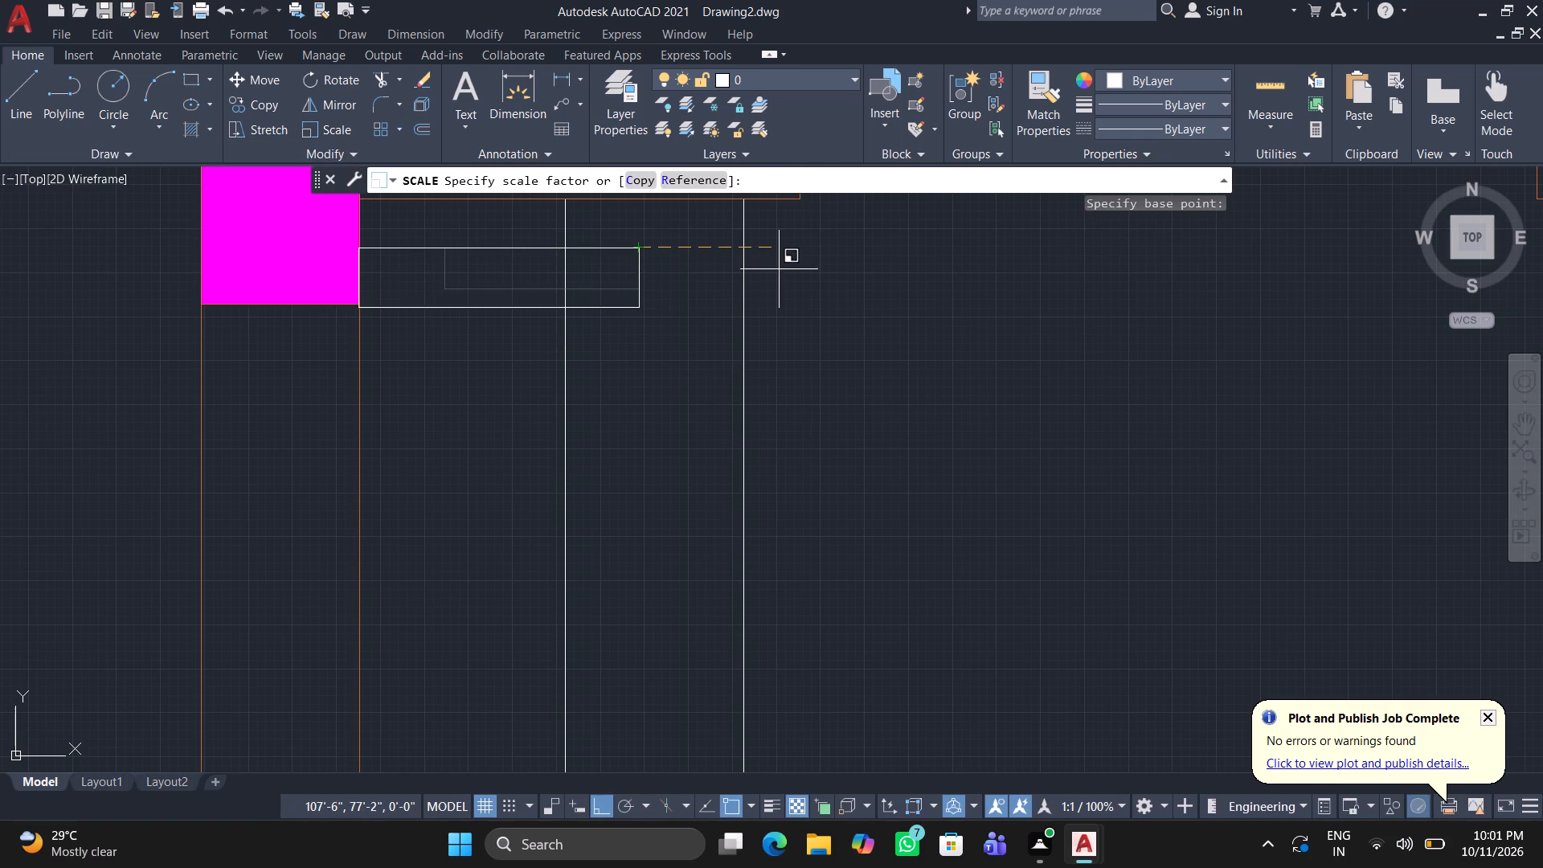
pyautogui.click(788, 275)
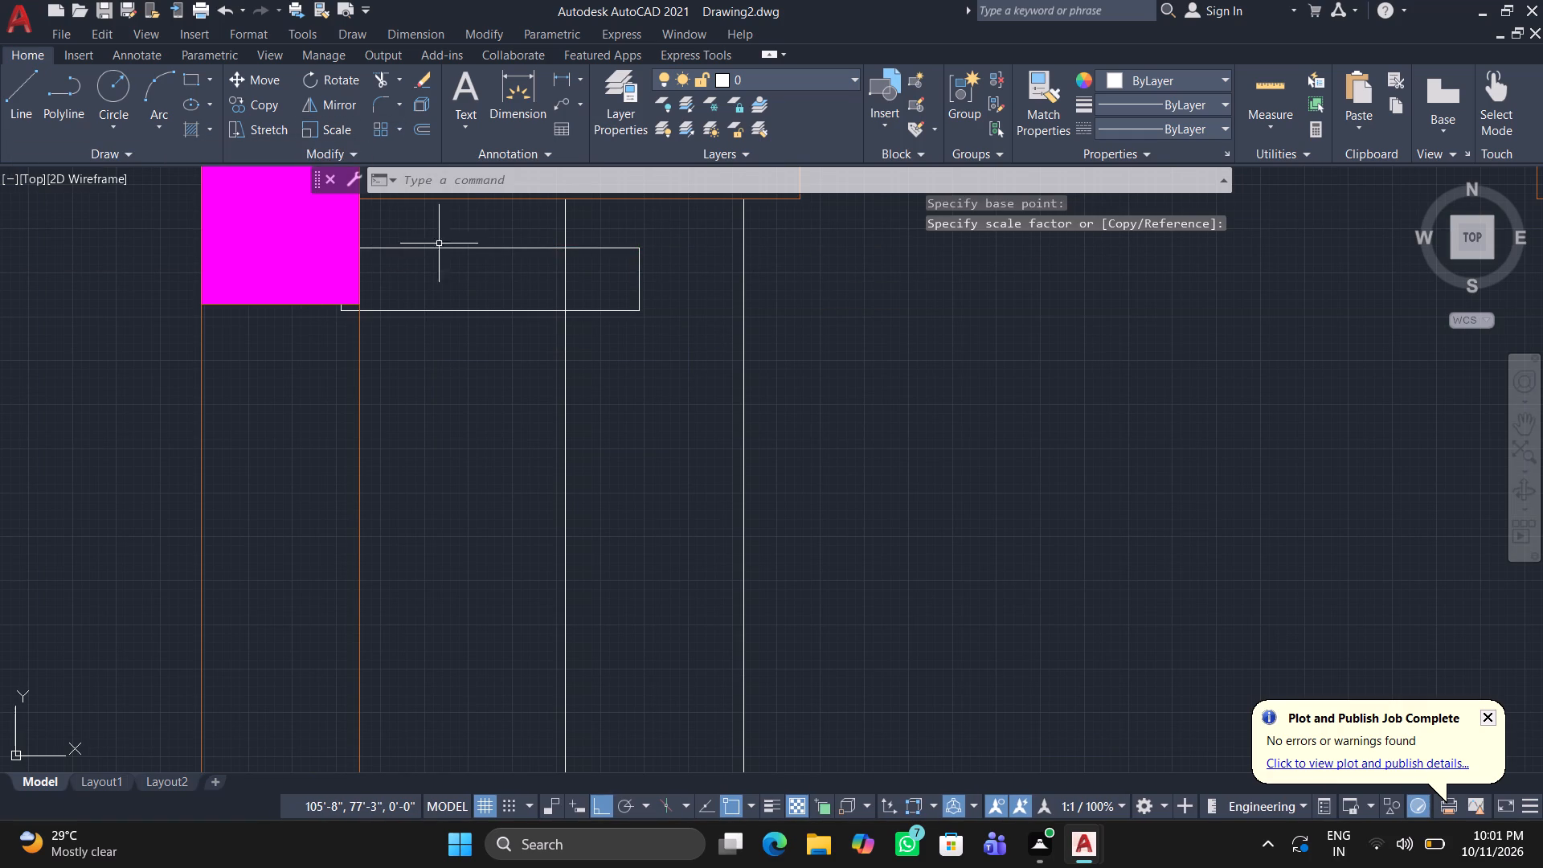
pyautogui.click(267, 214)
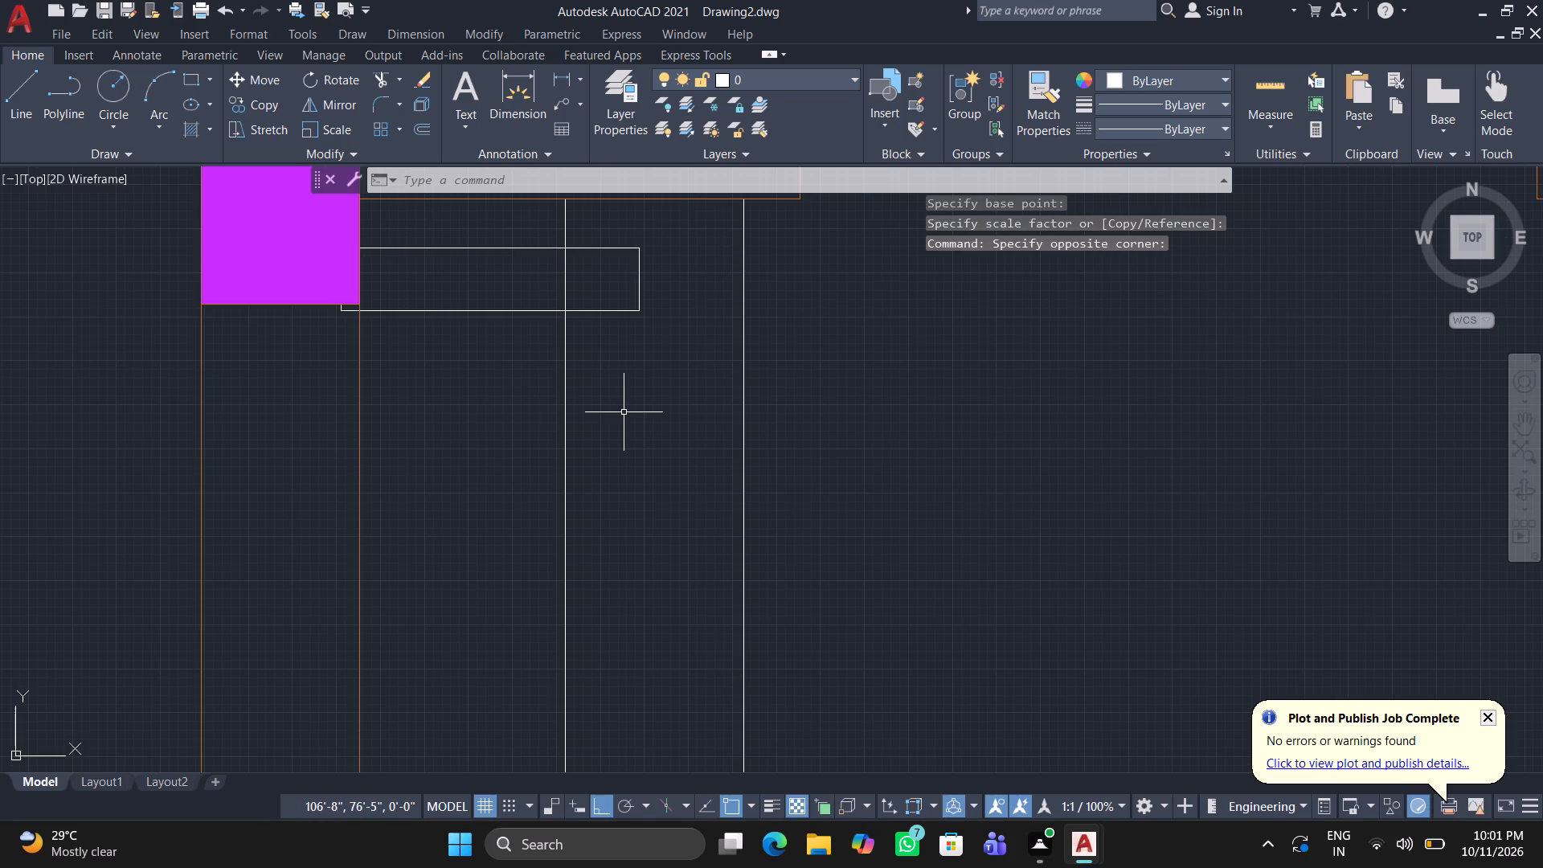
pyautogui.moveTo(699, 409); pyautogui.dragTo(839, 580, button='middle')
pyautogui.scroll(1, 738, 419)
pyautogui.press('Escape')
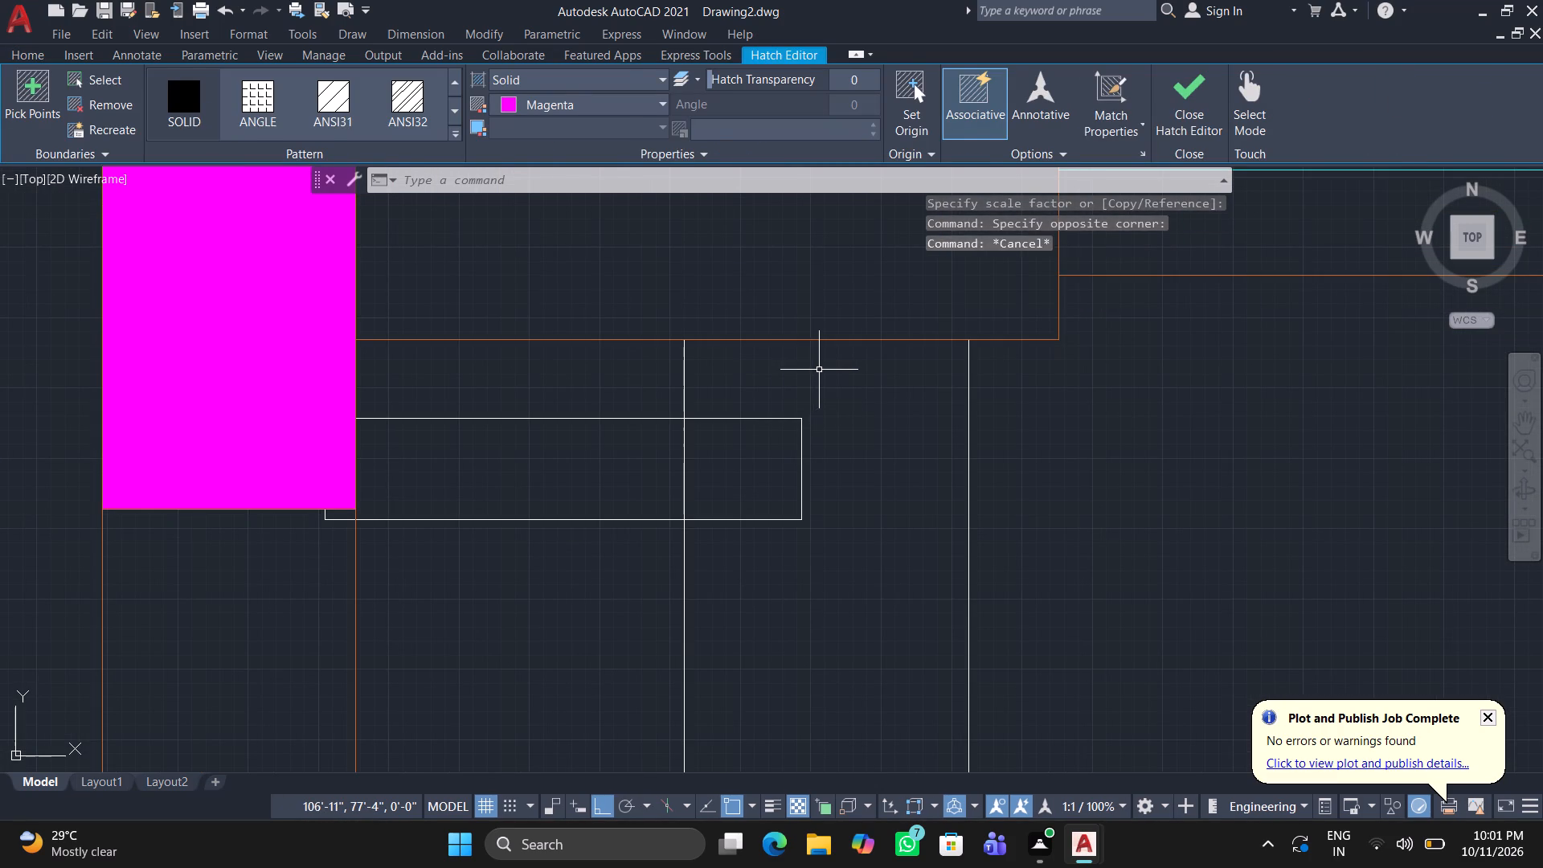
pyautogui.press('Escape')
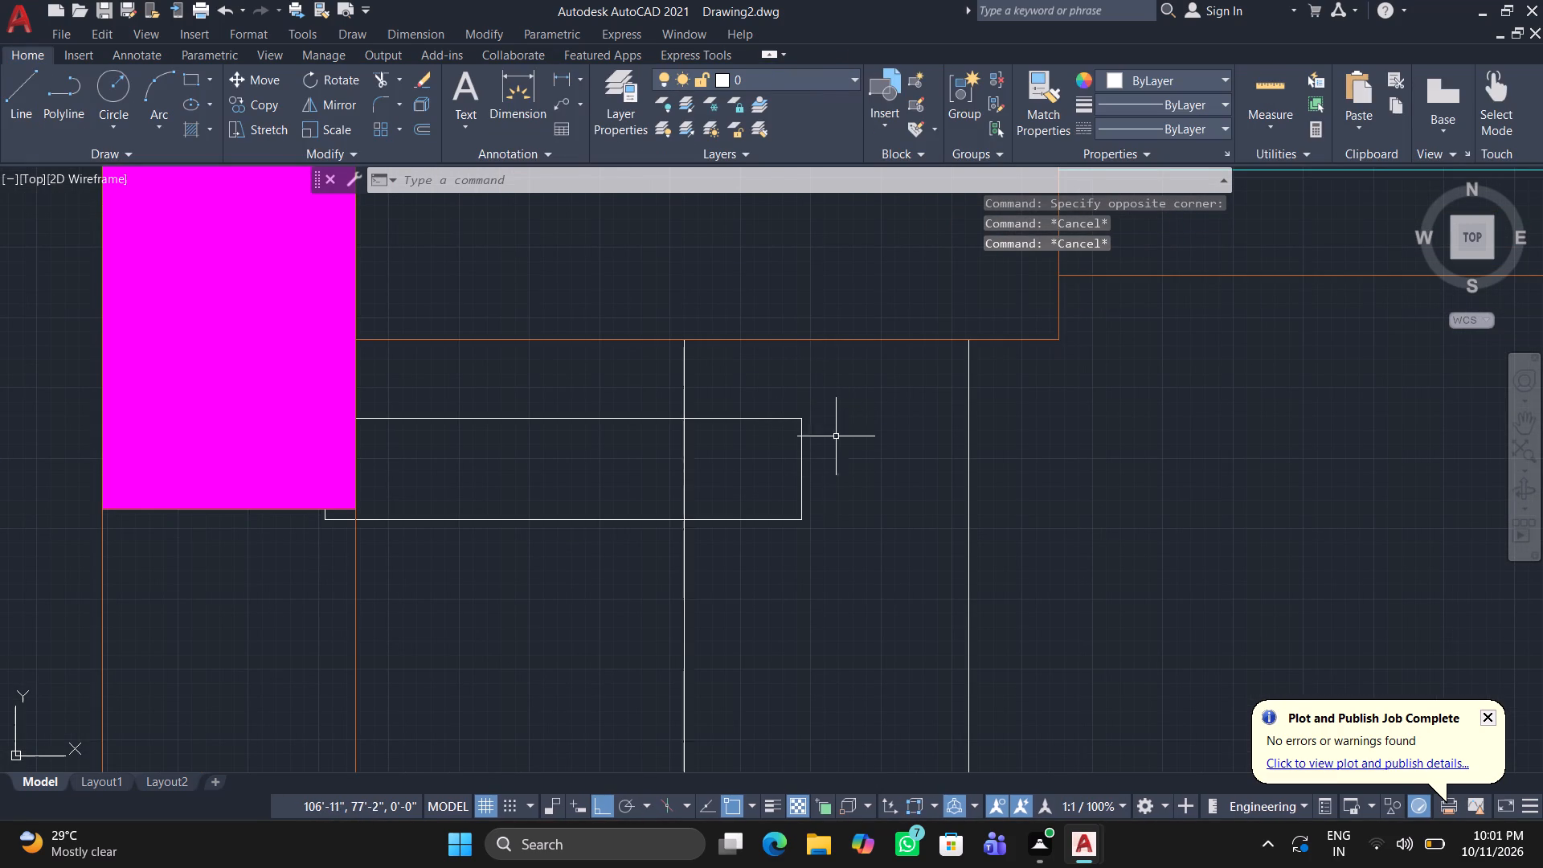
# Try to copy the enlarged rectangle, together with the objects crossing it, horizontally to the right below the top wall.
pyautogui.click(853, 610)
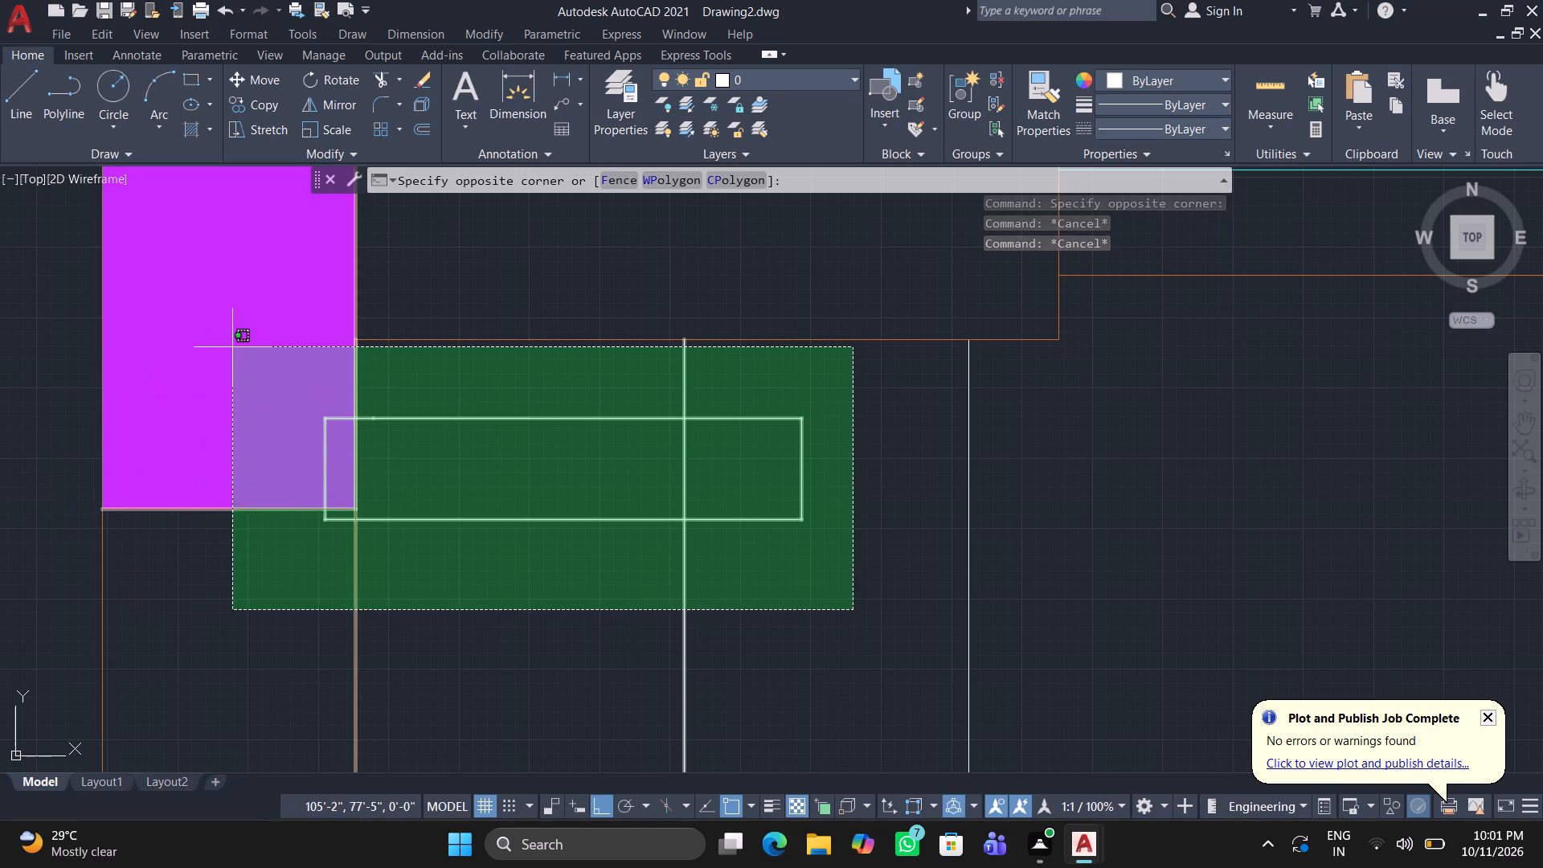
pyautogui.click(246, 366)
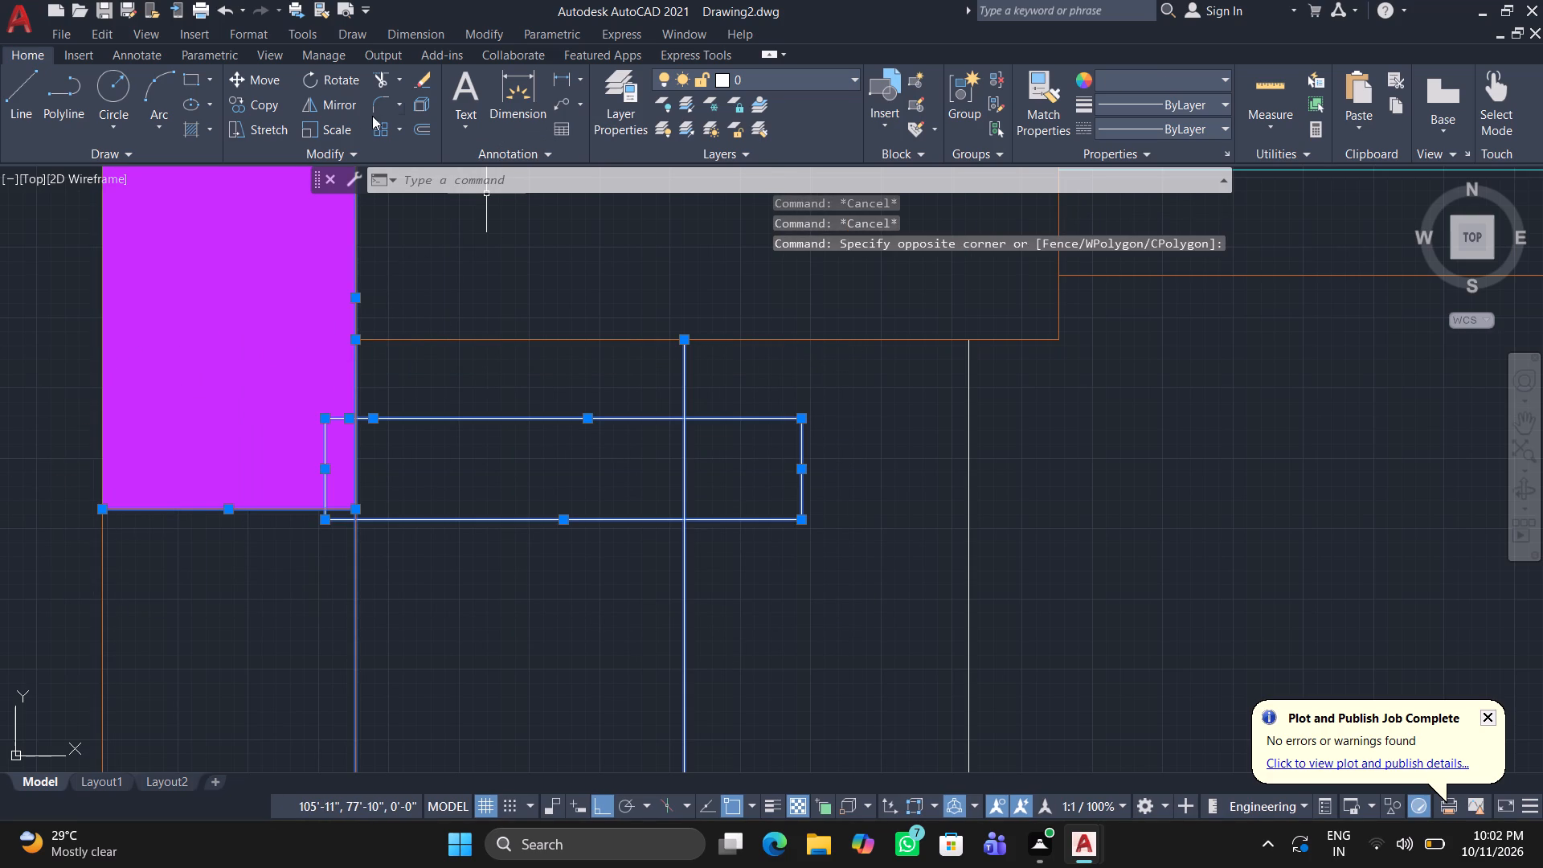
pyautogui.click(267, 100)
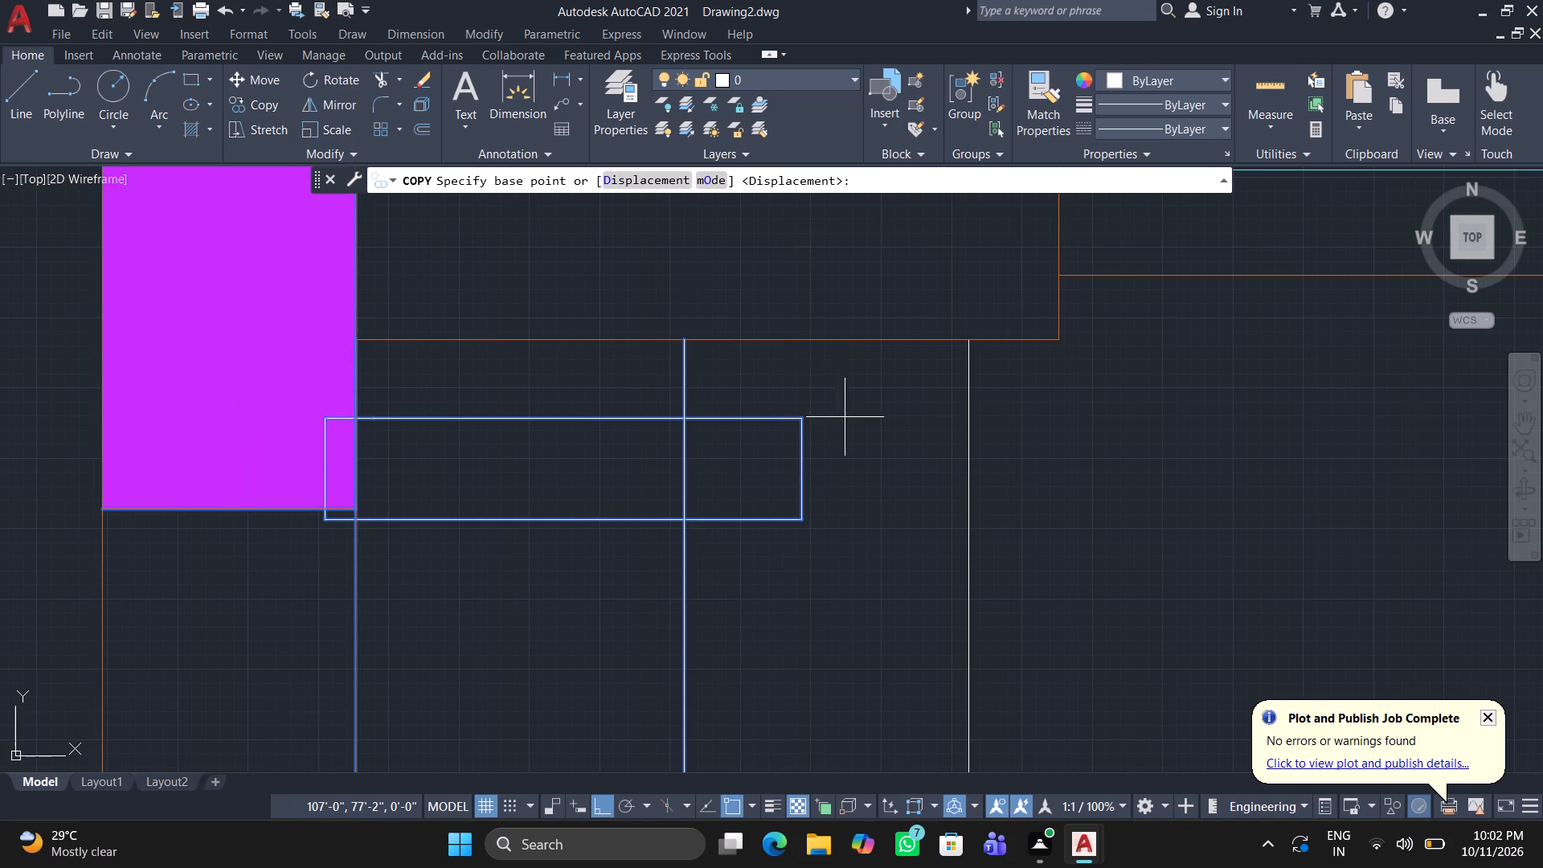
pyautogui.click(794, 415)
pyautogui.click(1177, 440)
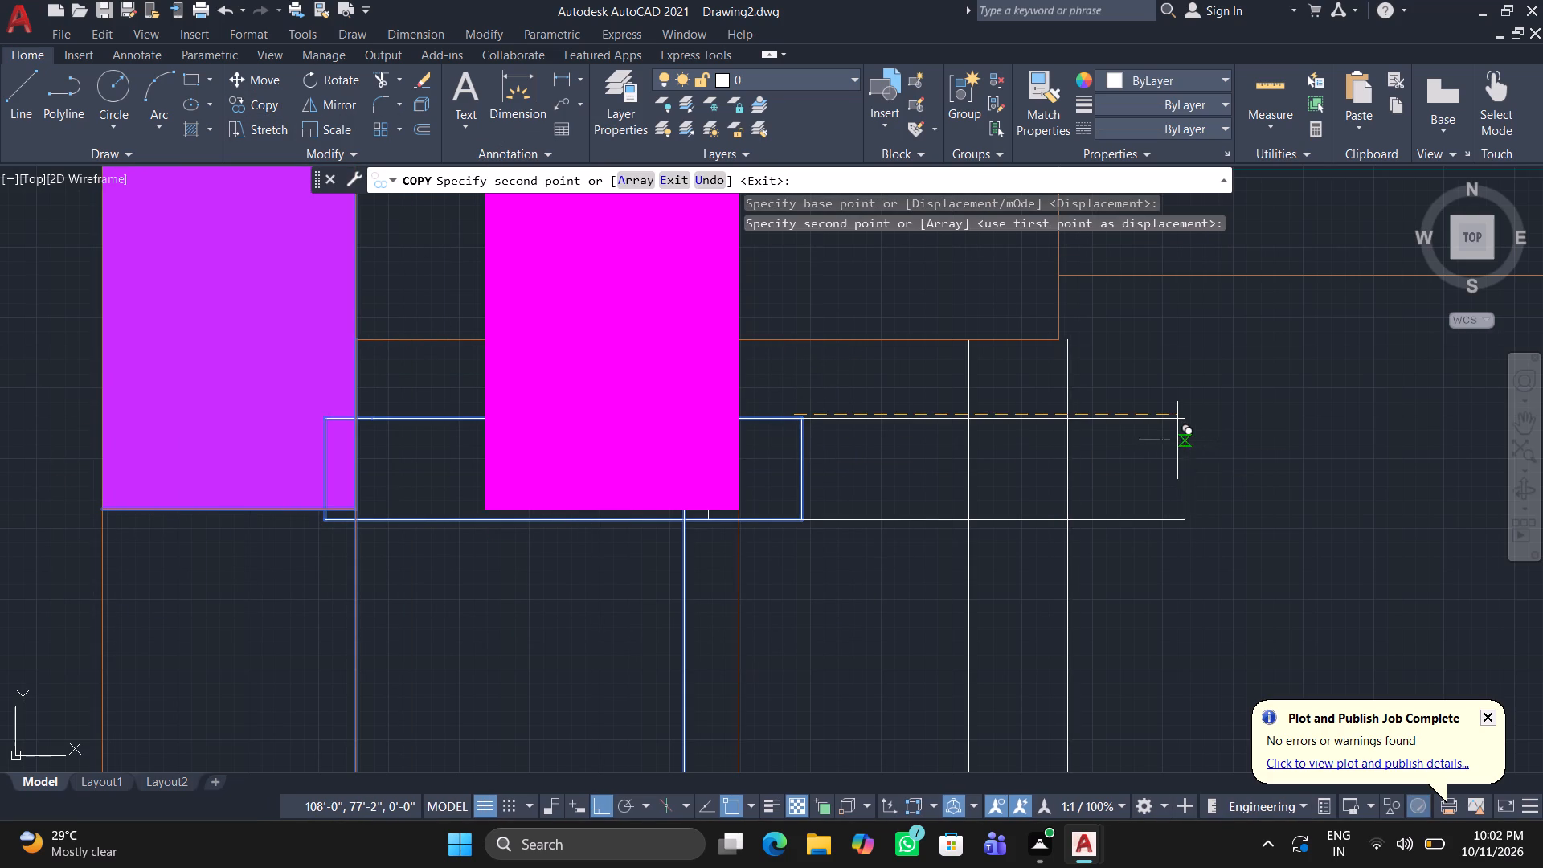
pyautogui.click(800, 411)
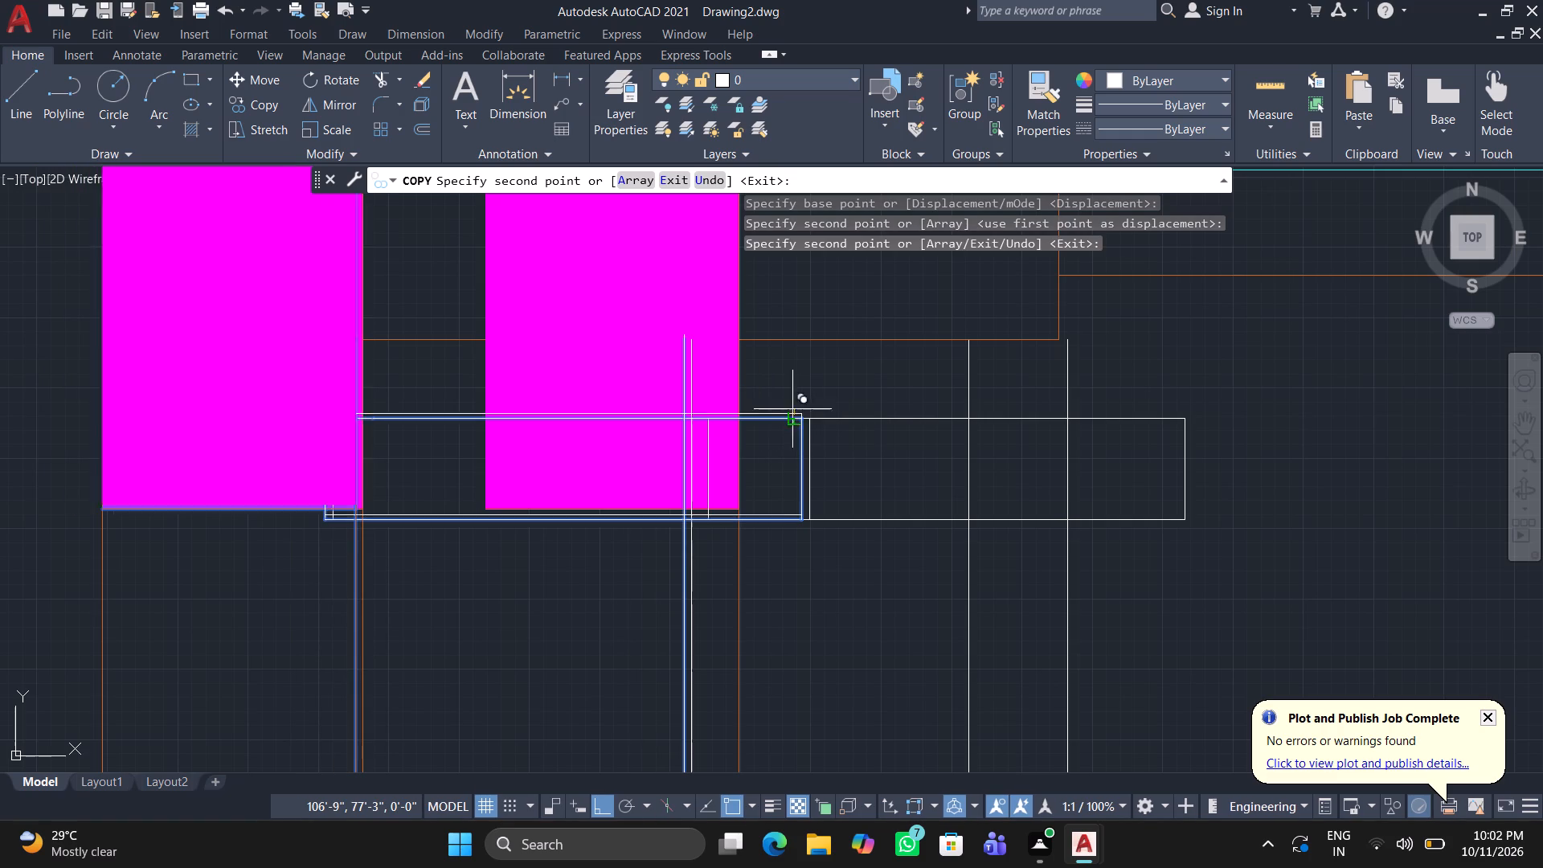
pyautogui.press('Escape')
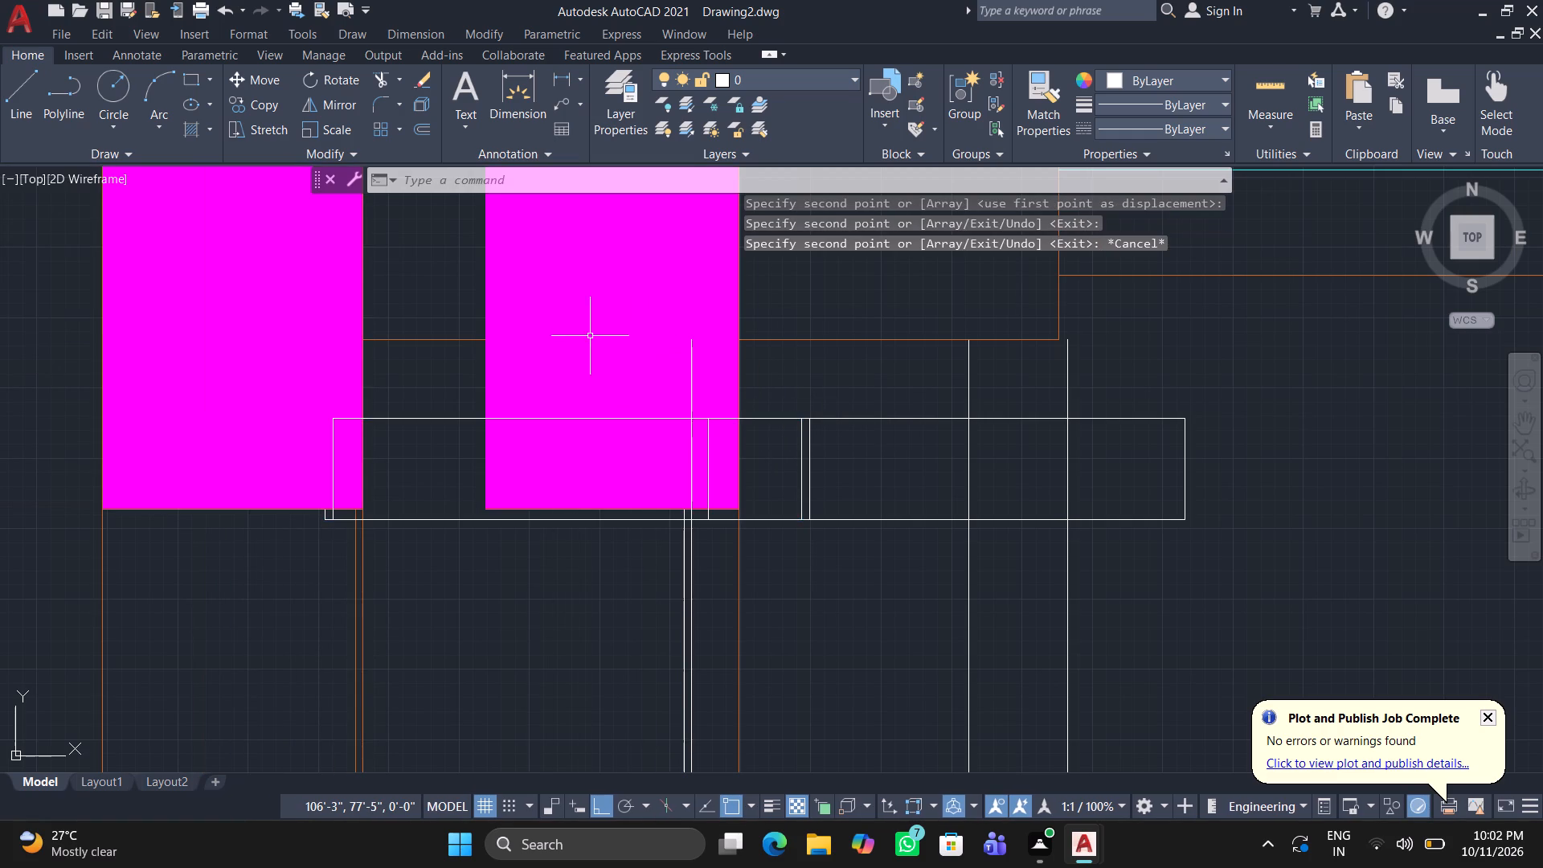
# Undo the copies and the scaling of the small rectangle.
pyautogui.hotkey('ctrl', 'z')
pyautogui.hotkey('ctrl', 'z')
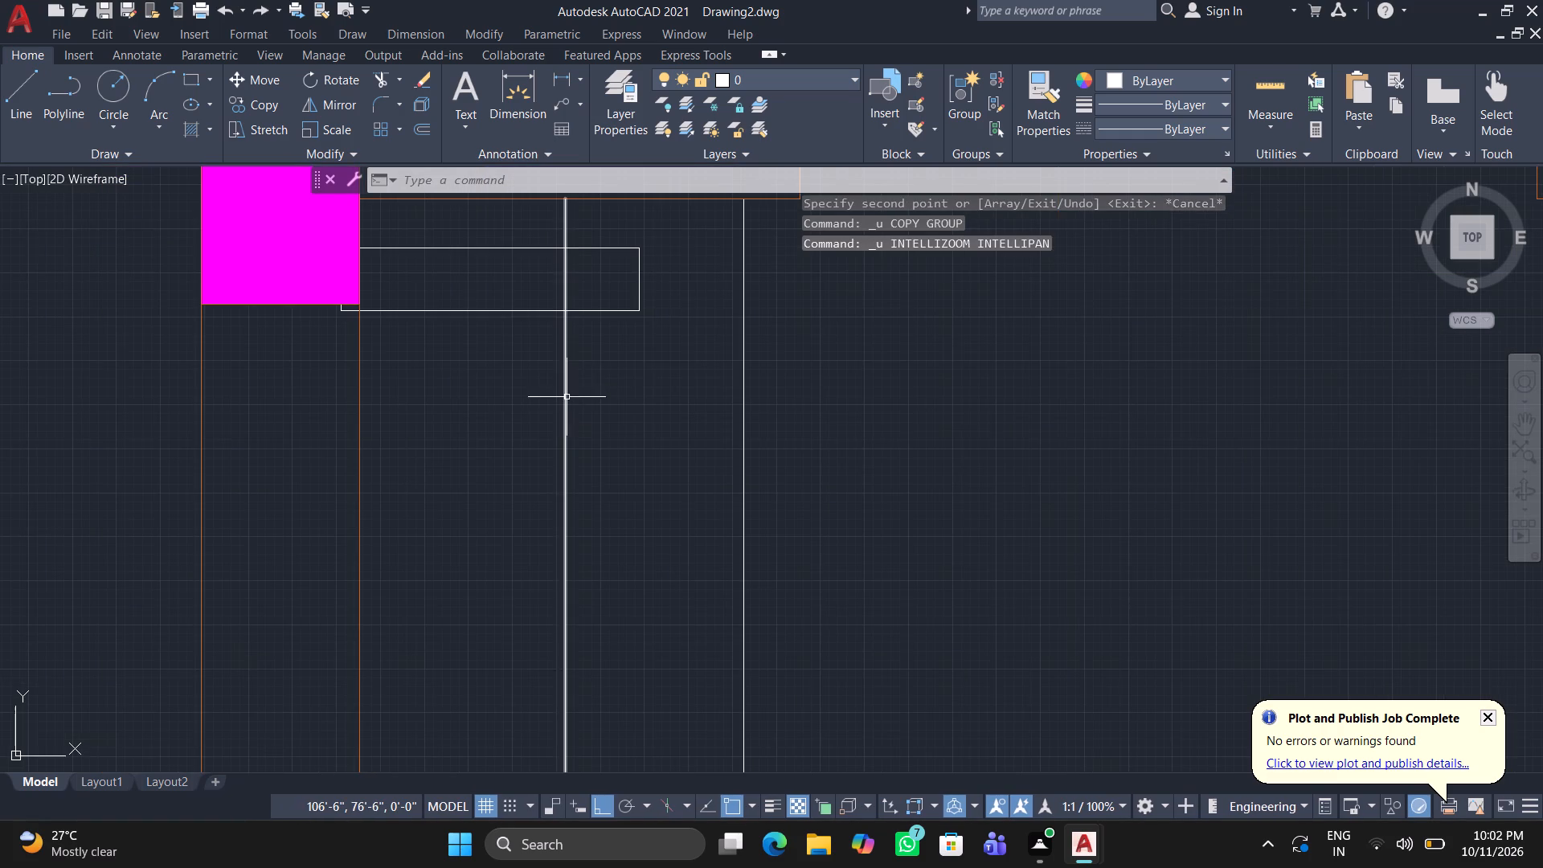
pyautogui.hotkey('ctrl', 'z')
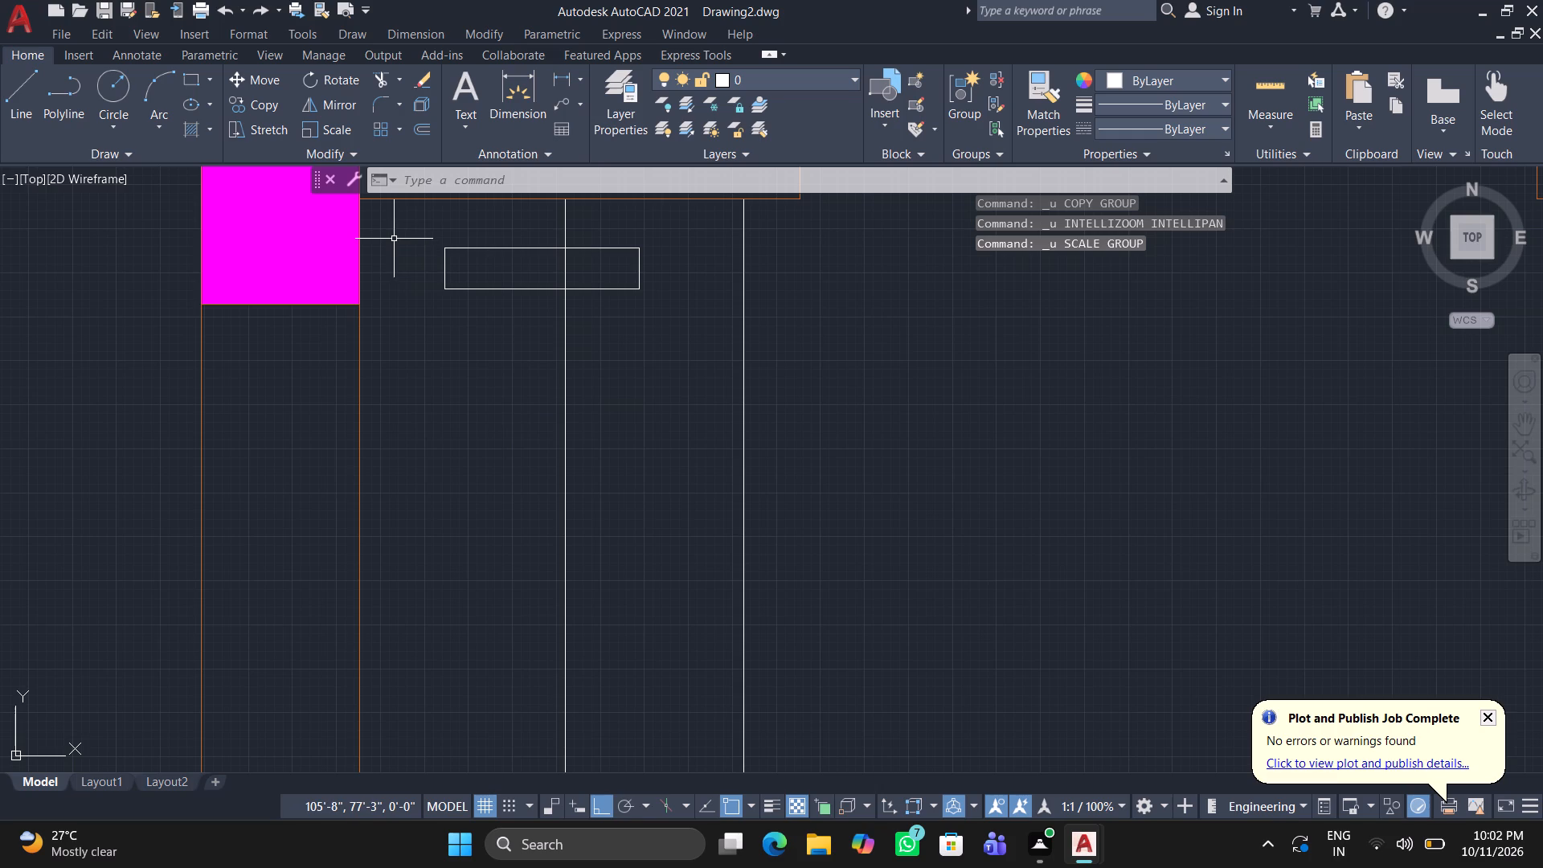
# Move the small rectangle horizontally to the right, into the empty space beyond the two vertical lines.
pyautogui.moveTo(394, 239); pyautogui.dragTo(403, 255)
pyautogui.click(681, 393)
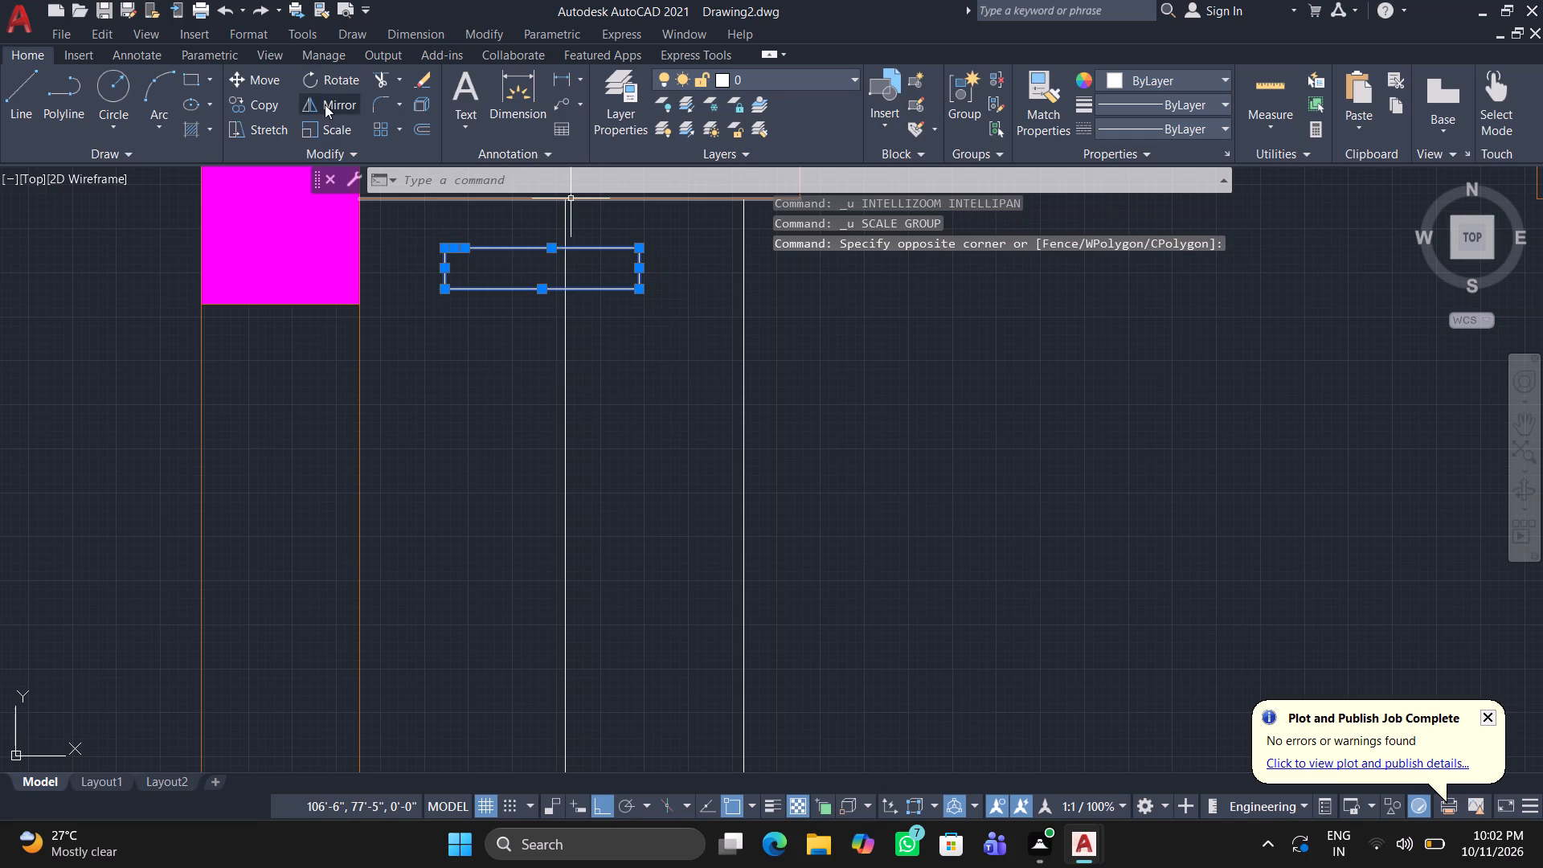
pyautogui.click(243, 74)
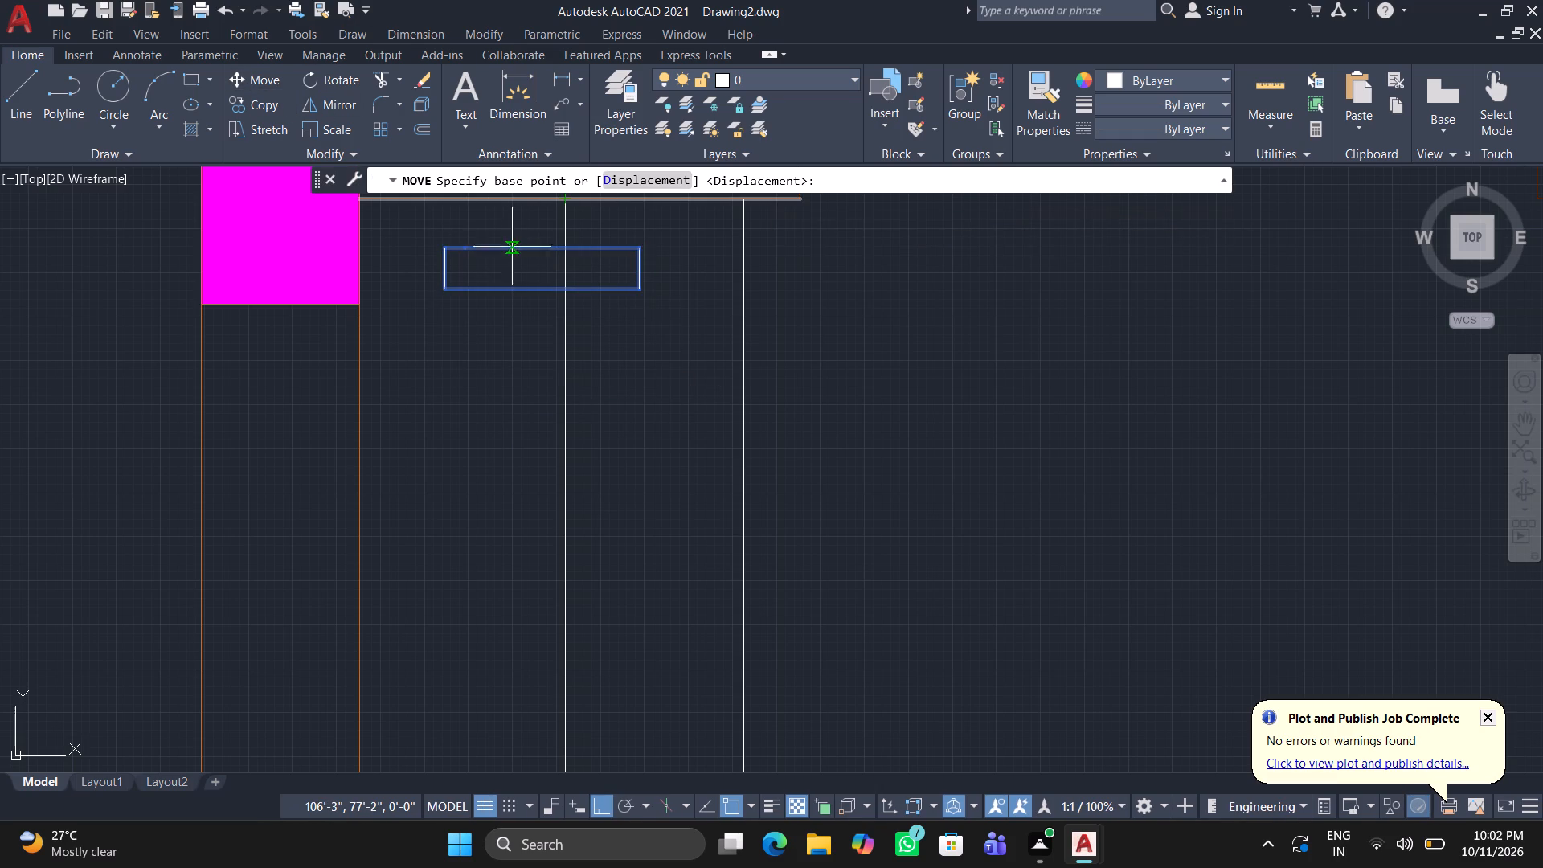
pyautogui.click(530, 270)
pyautogui.click(963, 354)
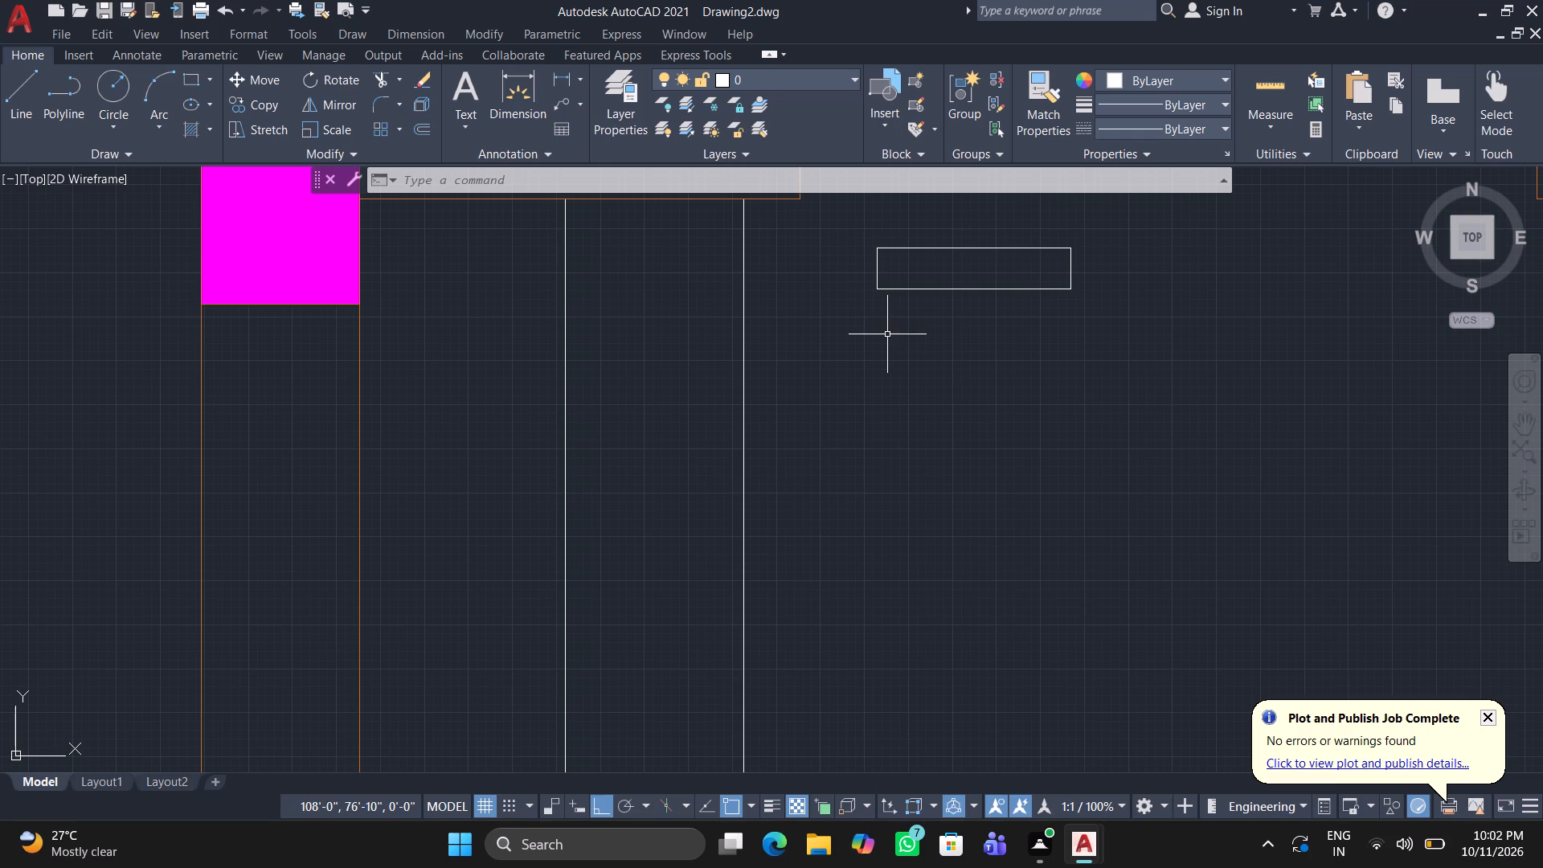
# Scale the small rectangle up slightly from its upper-right corner.
pyautogui.scroll(-1, 887, 334)
pyautogui.moveTo(893, 365); pyautogui.dragTo(813, 467, button='middle')
pyautogui.click(798, 351)
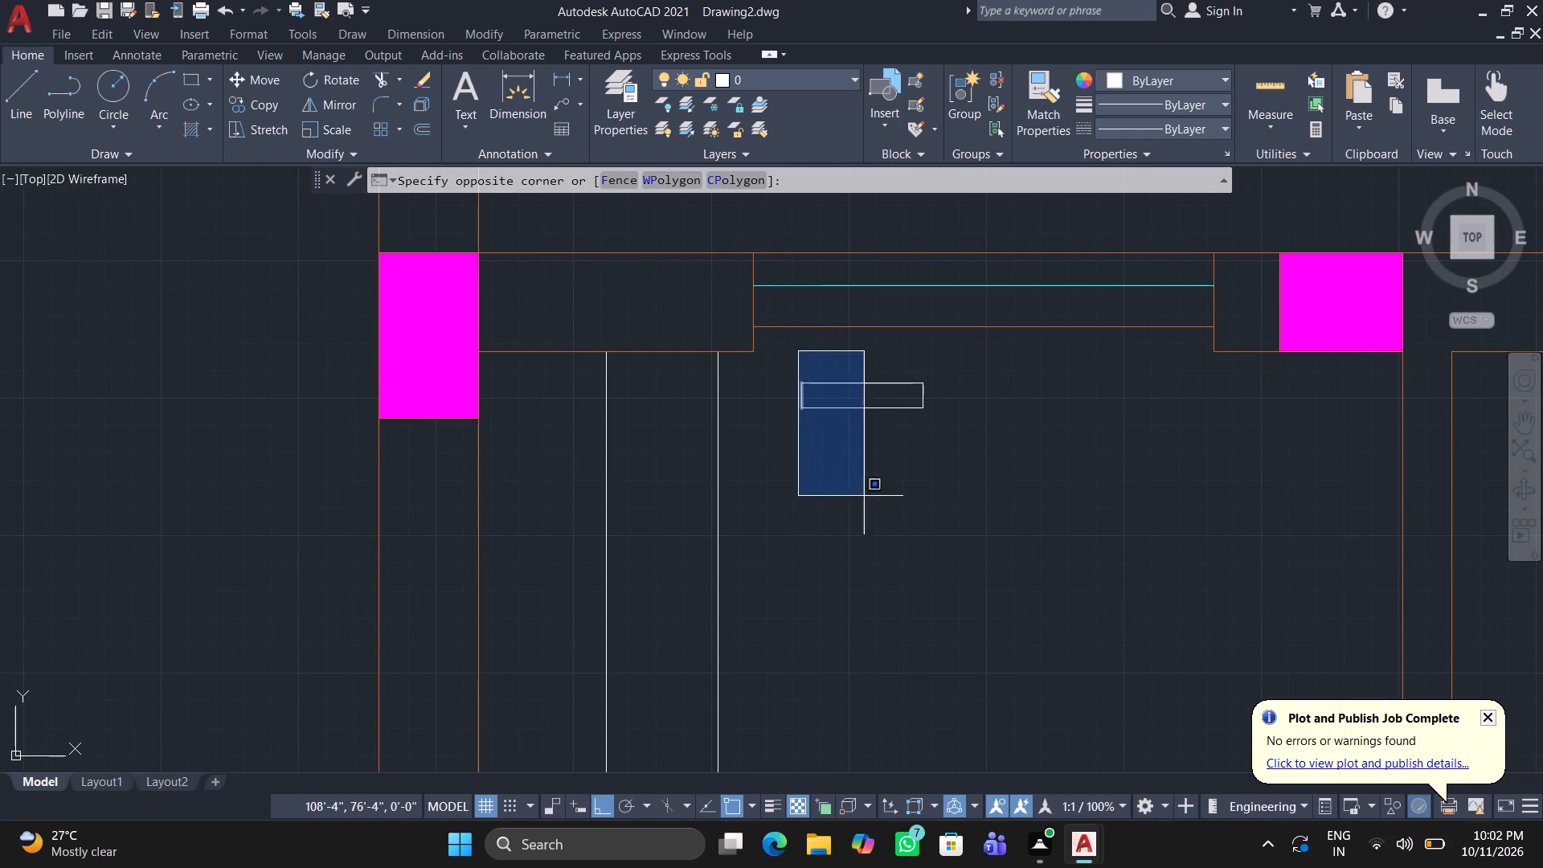
pyautogui.click(996, 498)
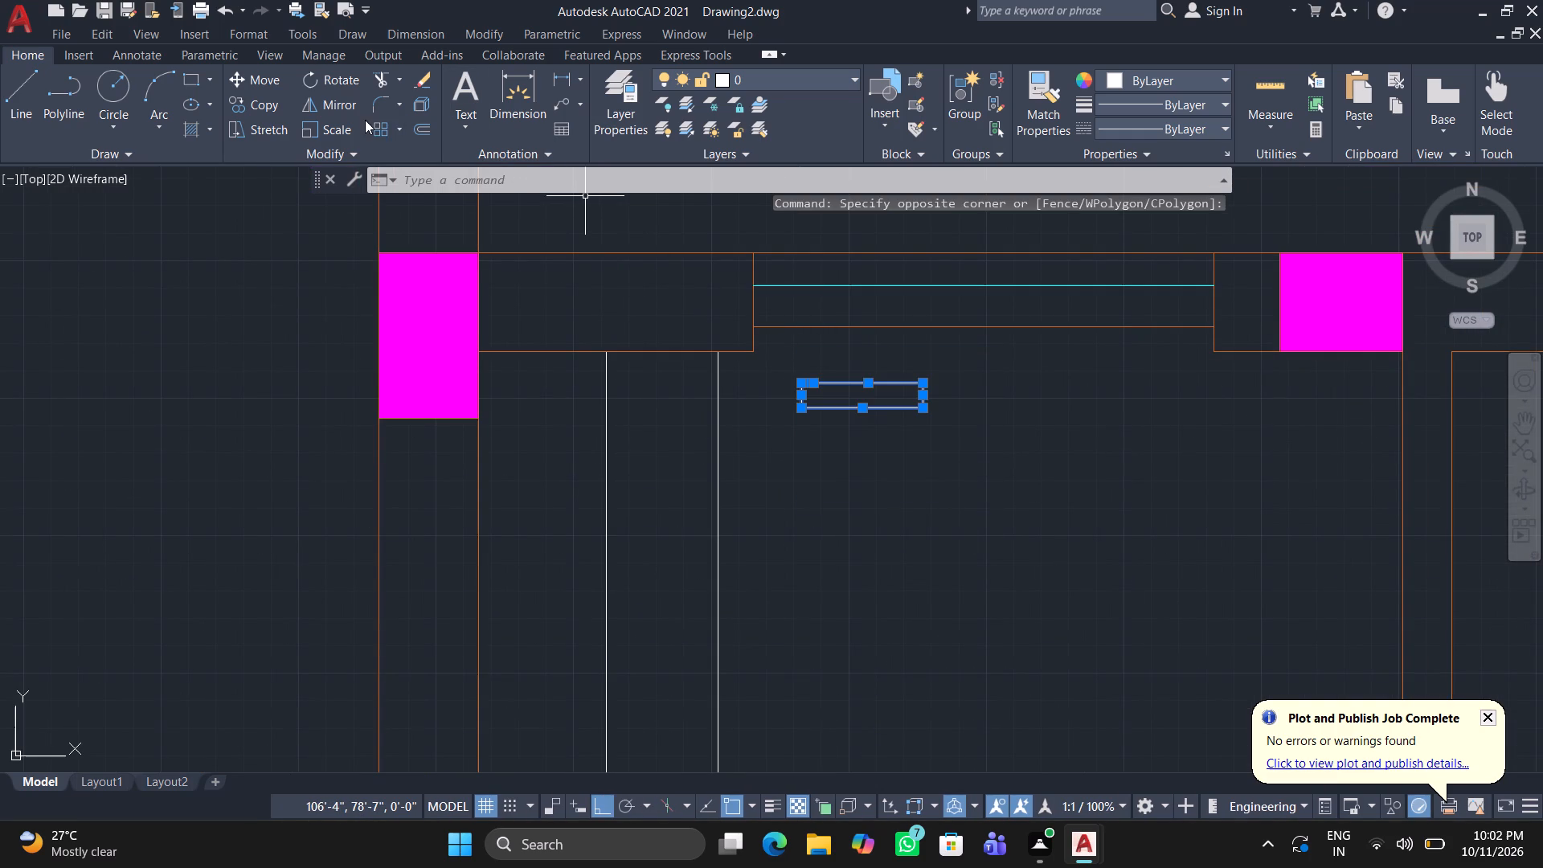
pyautogui.click(338, 129)
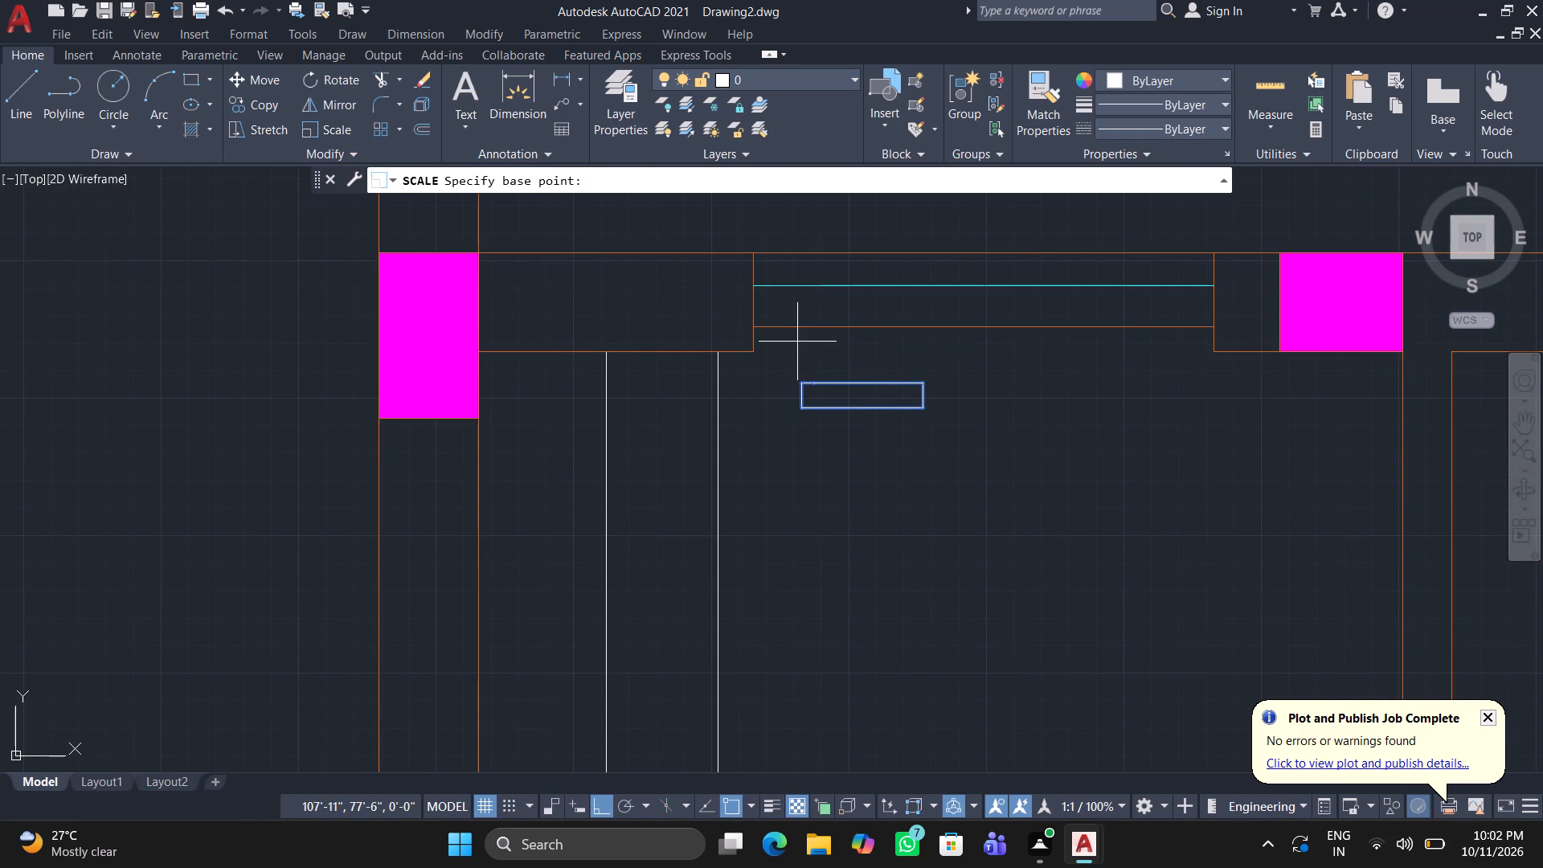
pyautogui.click(918, 383)
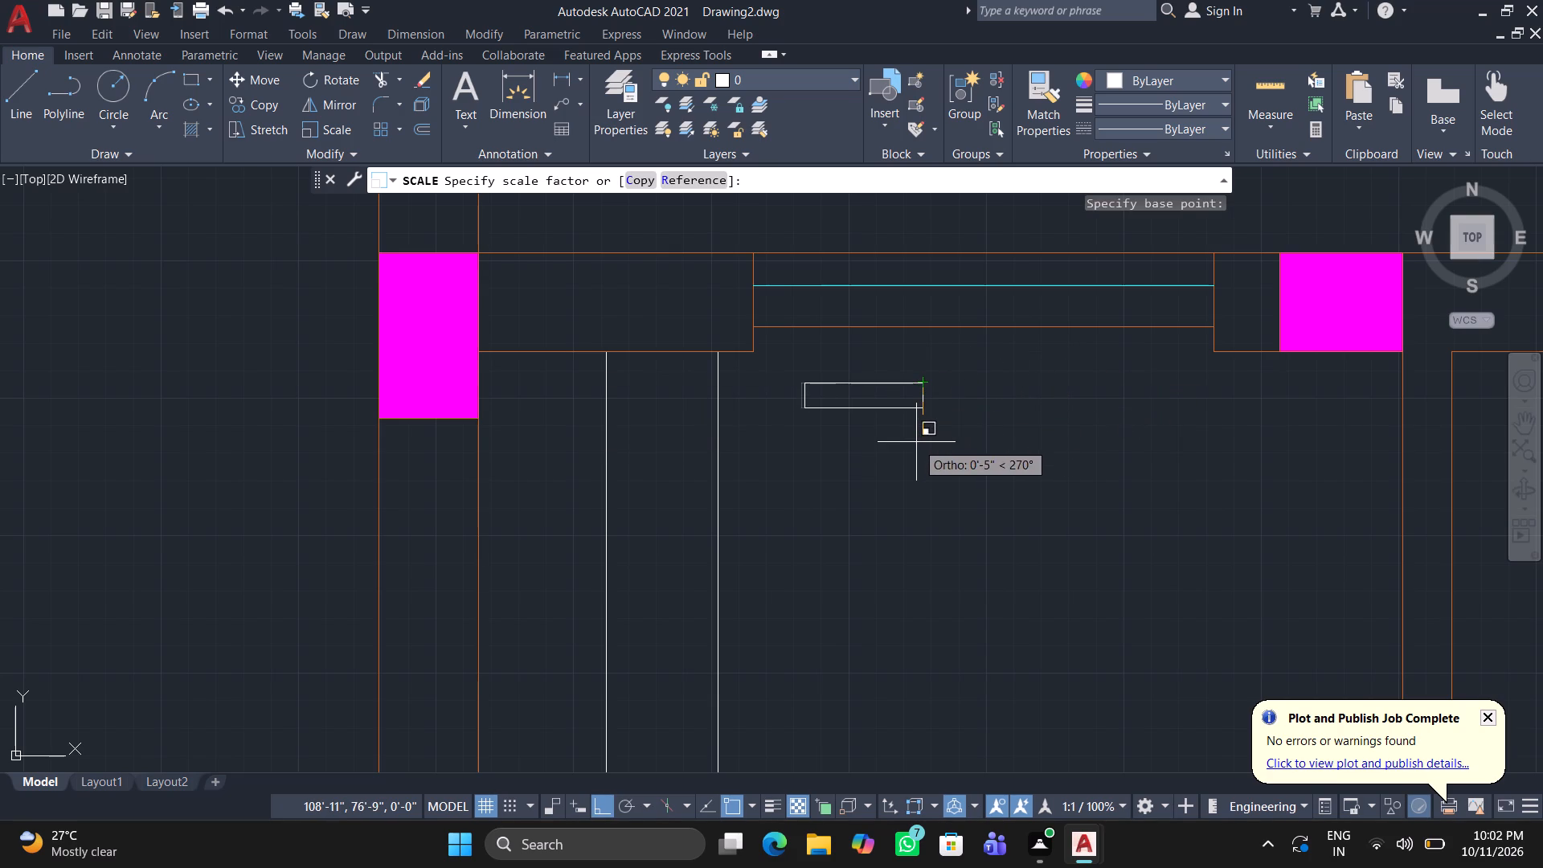
pyautogui.click(897, 446)
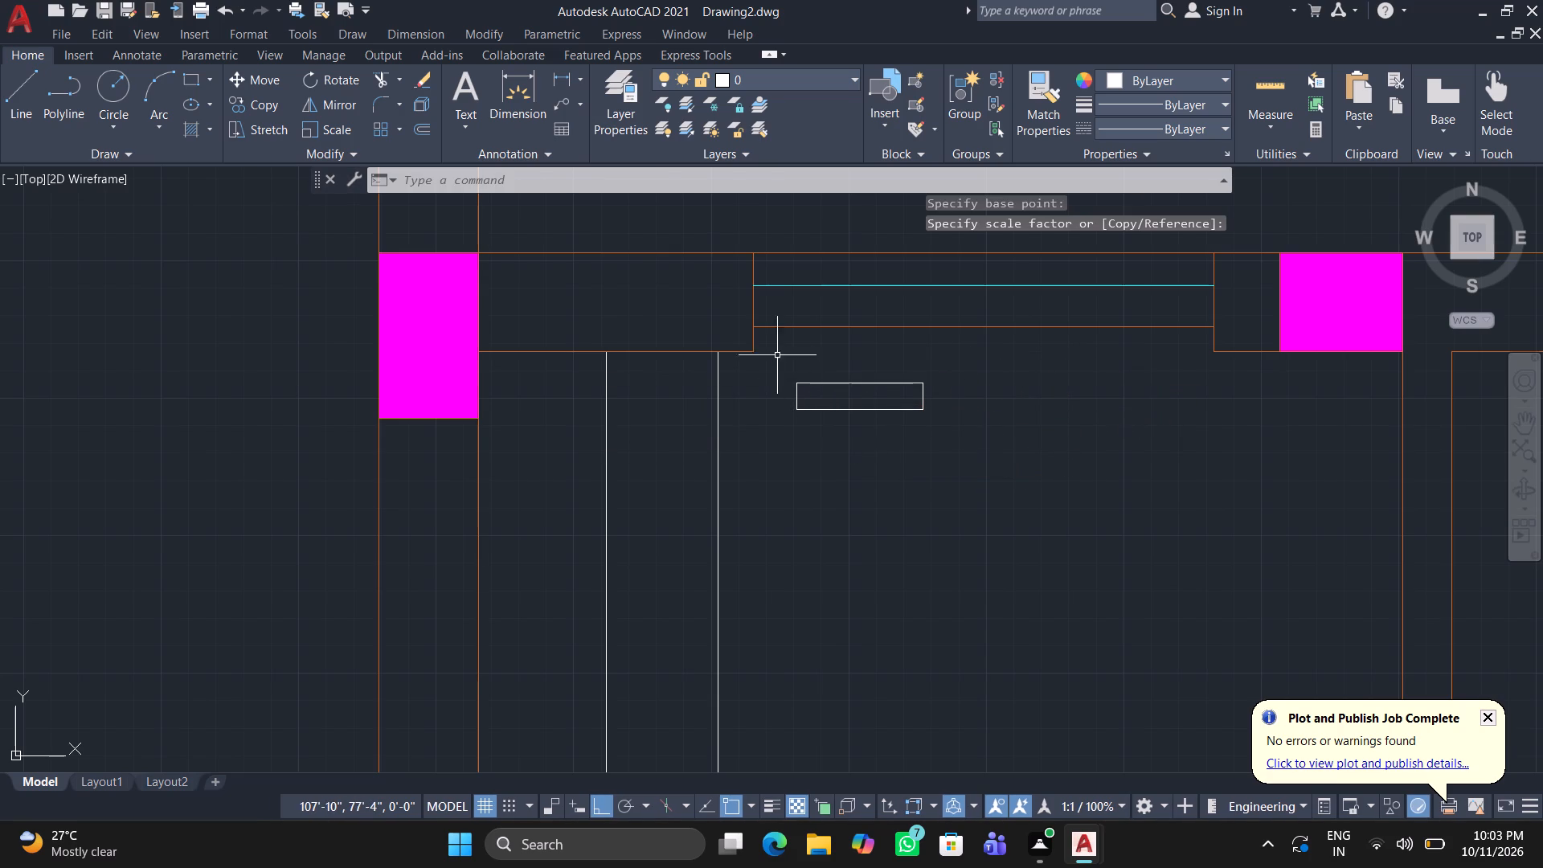
# Rotate the small rectangle half a turn about its upper-right corner, with Ortho off.
pyautogui.moveTo(771, 347); pyautogui.dragTo(780, 368)
pyautogui.click(1080, 480)
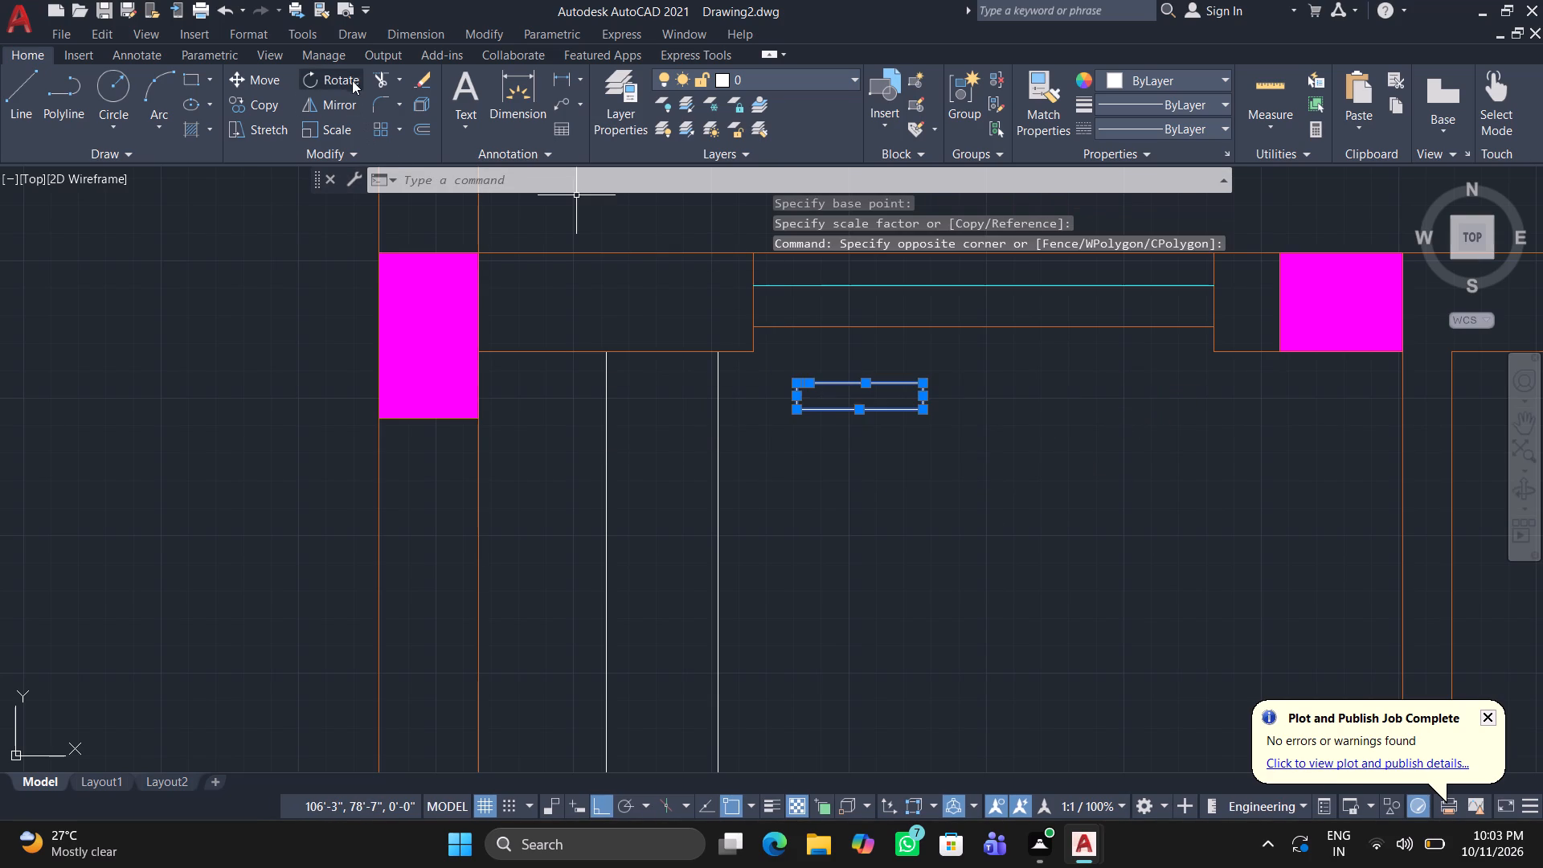
pyautogui.click(355, 77)
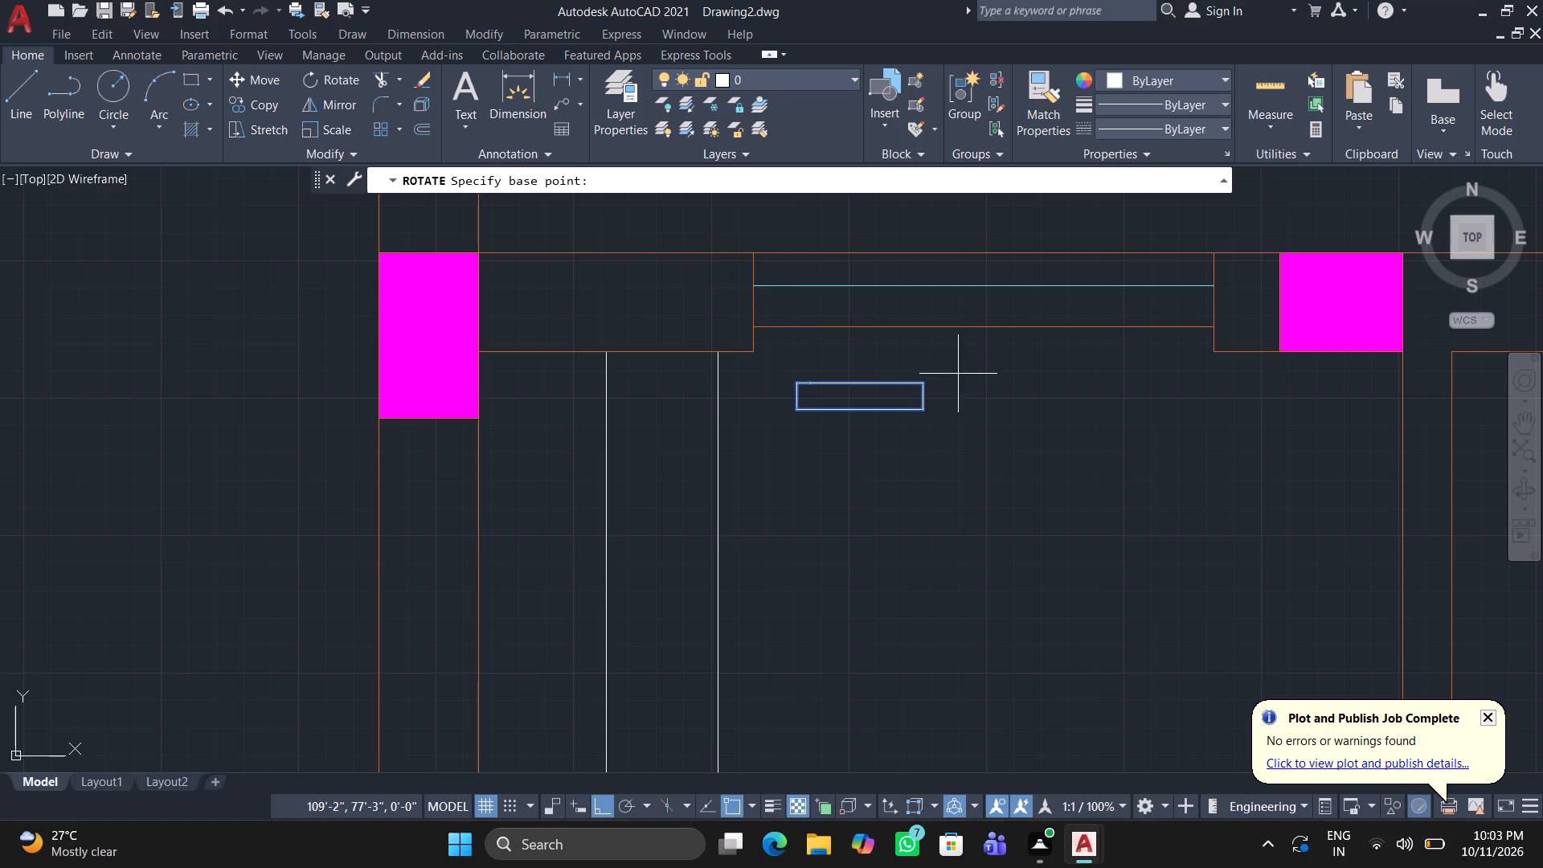
pyautogui.click(926, 382)
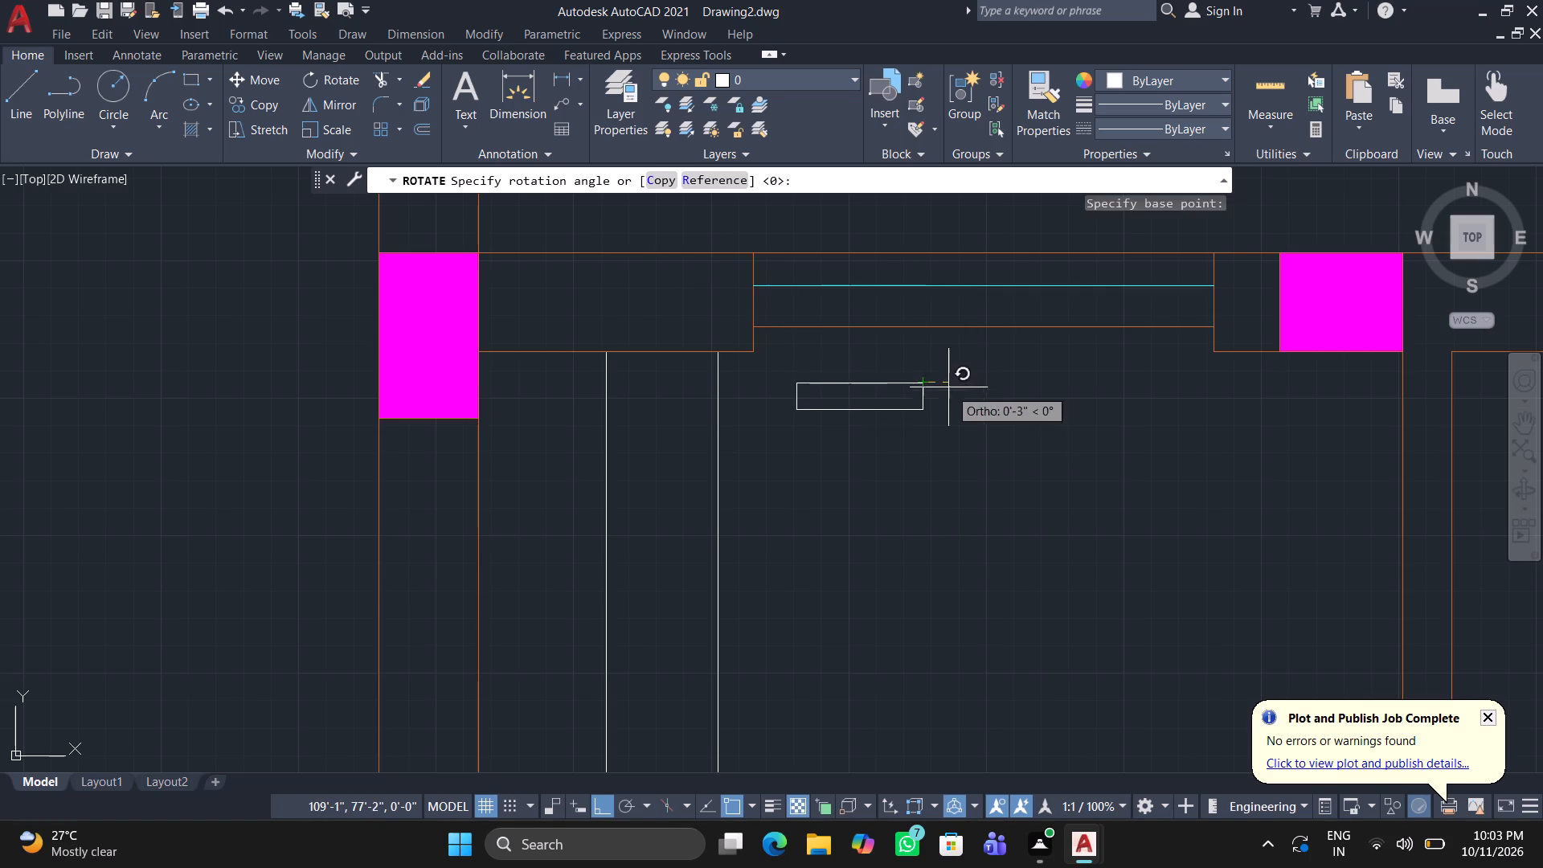
pyautogui.click(600, 811)
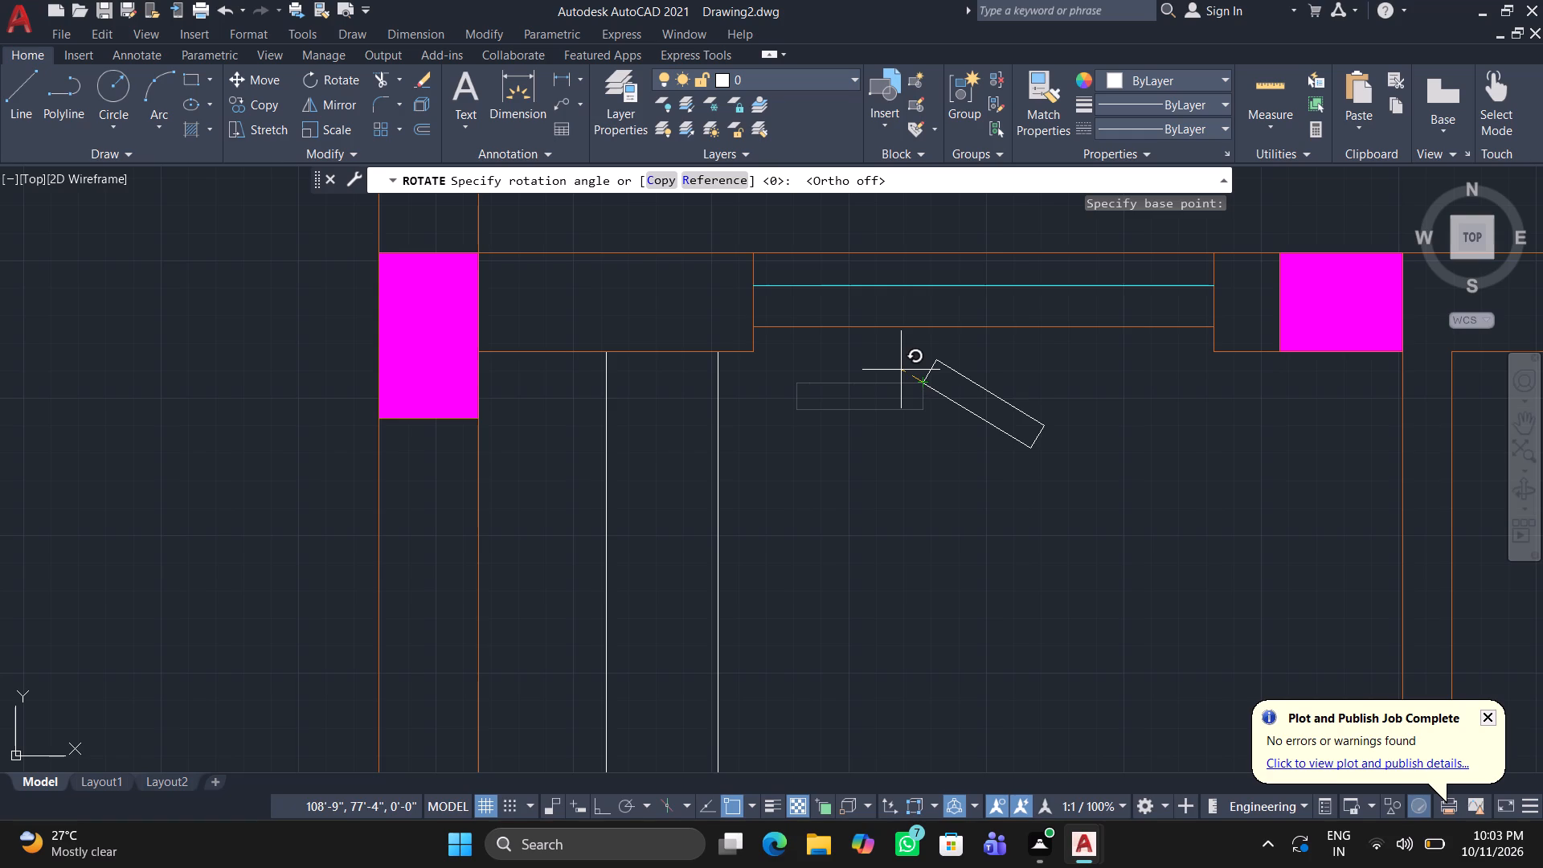
pyautogui.click(896, 387)
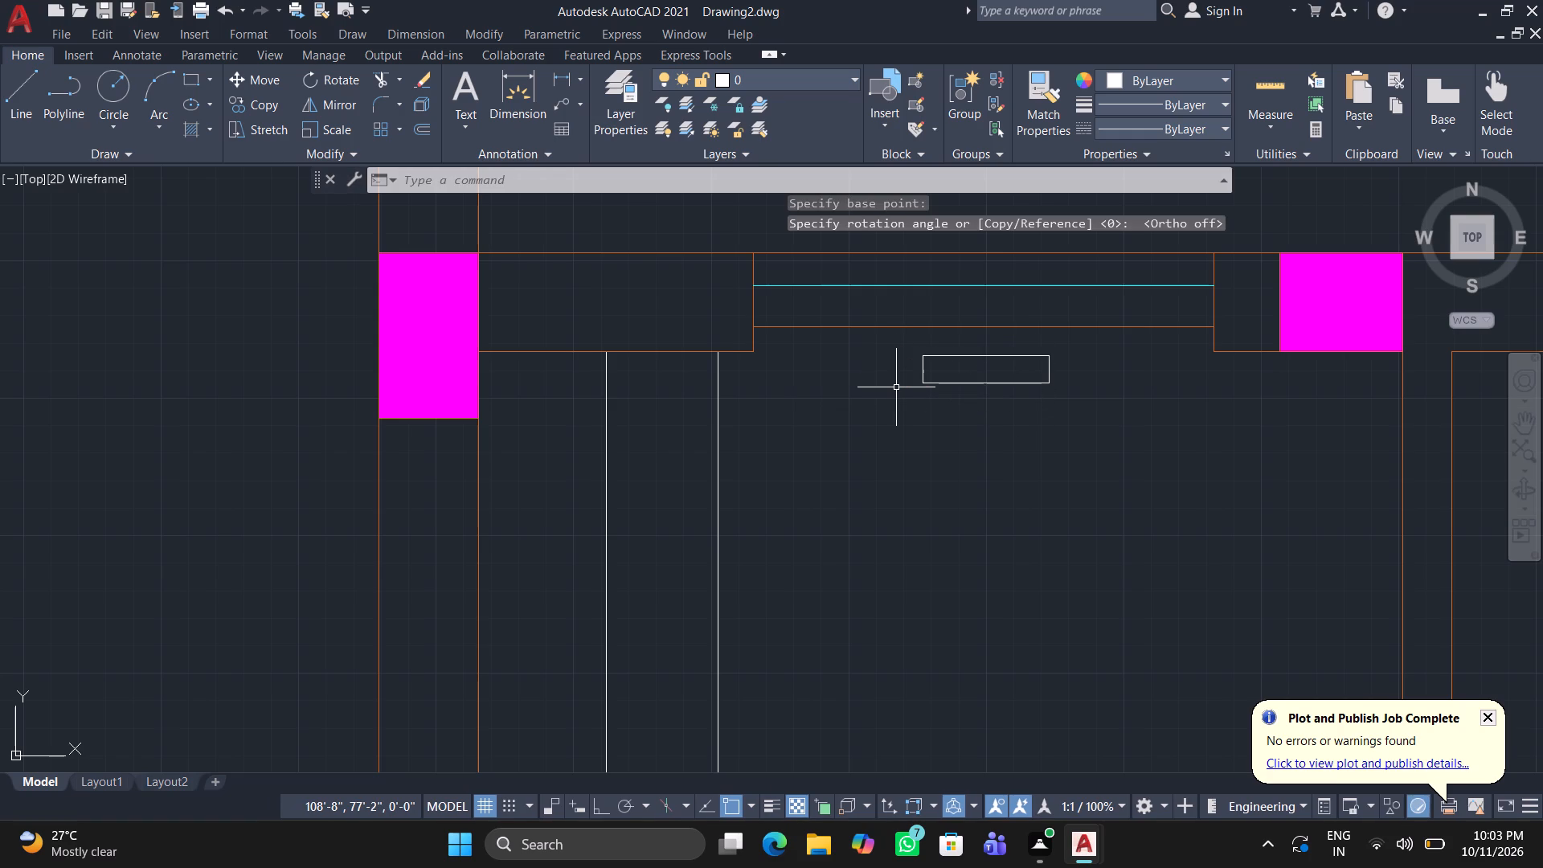
# Move the rectangle by its top-edge midpoint back across the outer vertical line, just below the top wall.
pyautogui.click(890, 338)
pyautogui.click(1131, 446)
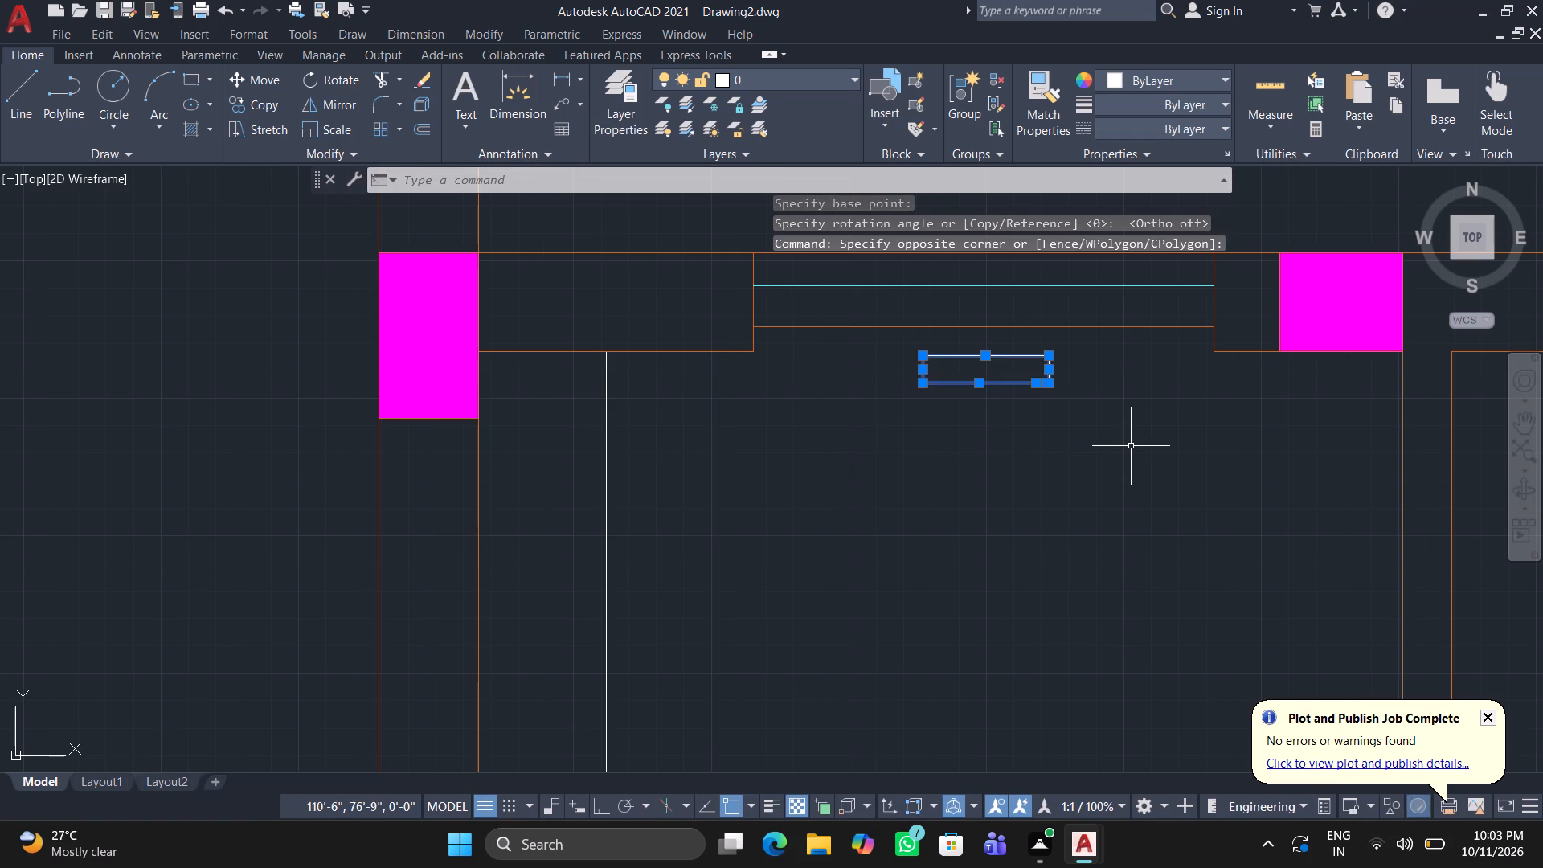
pyautogui.click(231, 77)
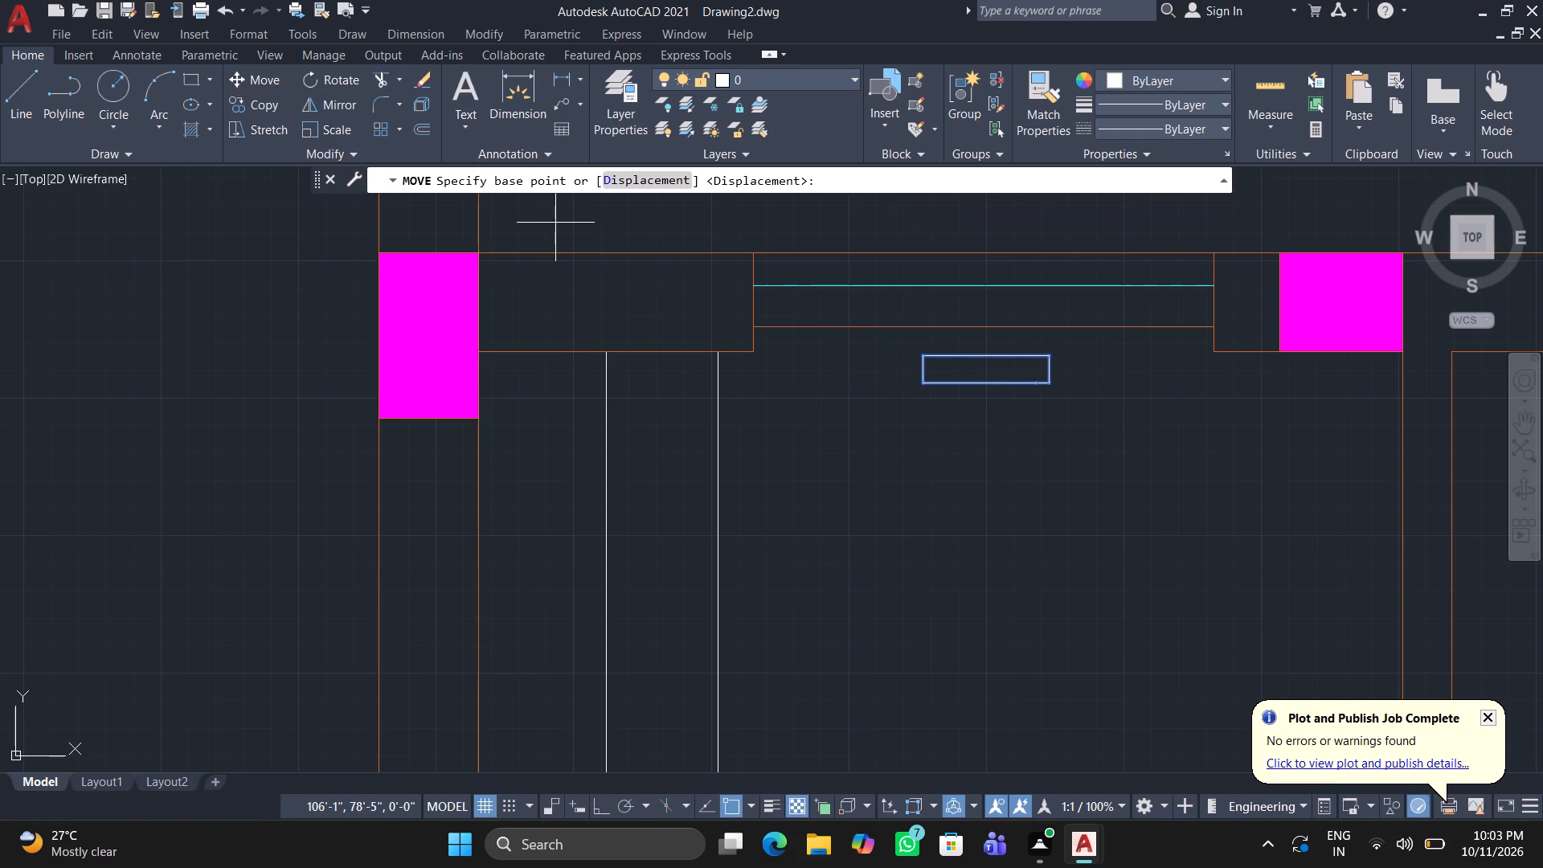
pyautogui.click(984, 358)
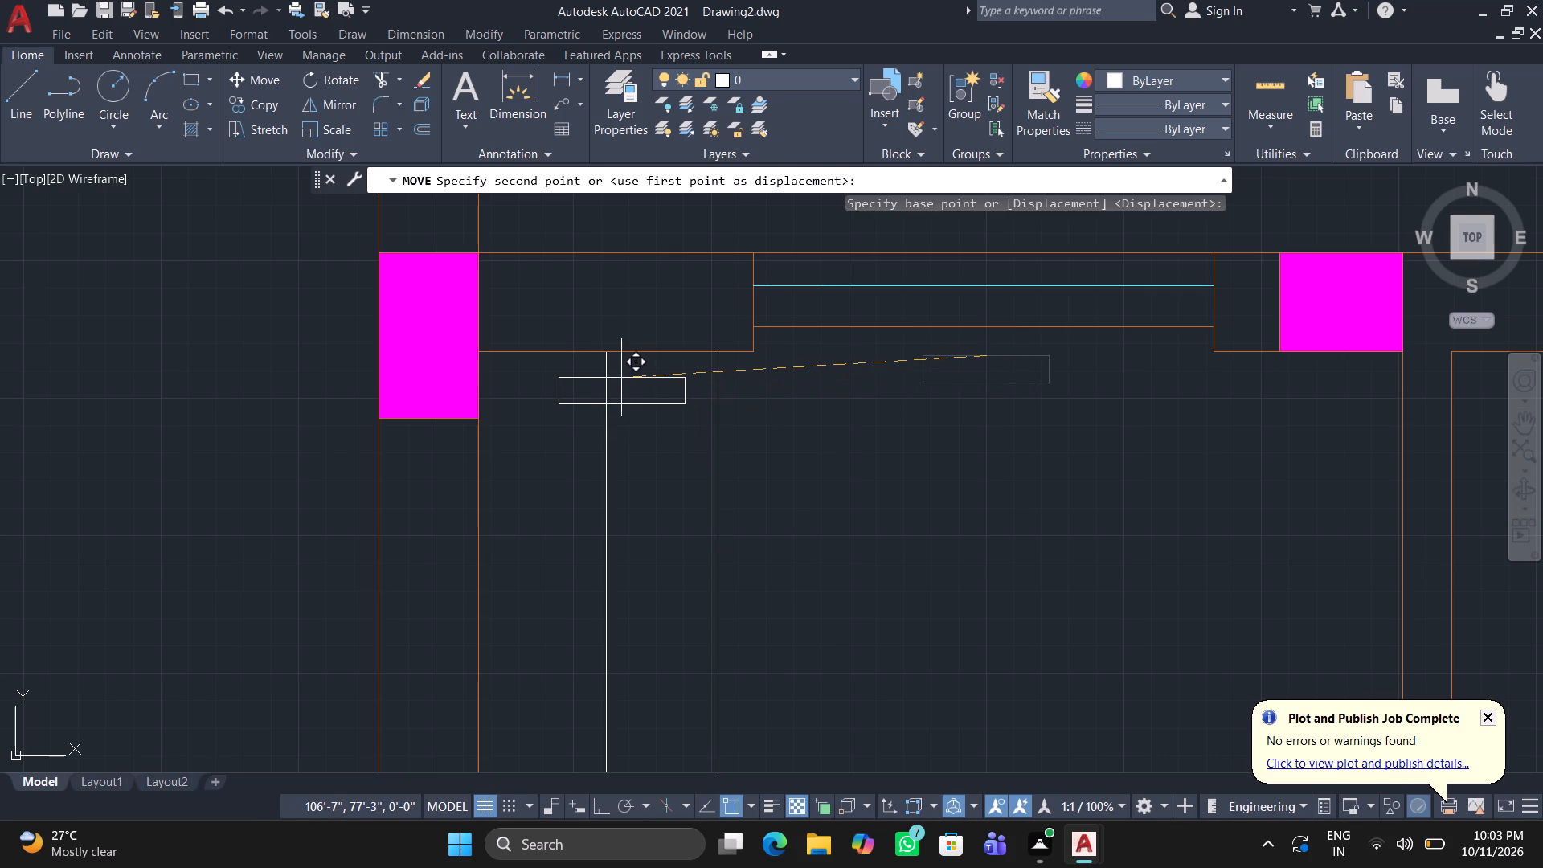
pyautogui.click(615, 378)
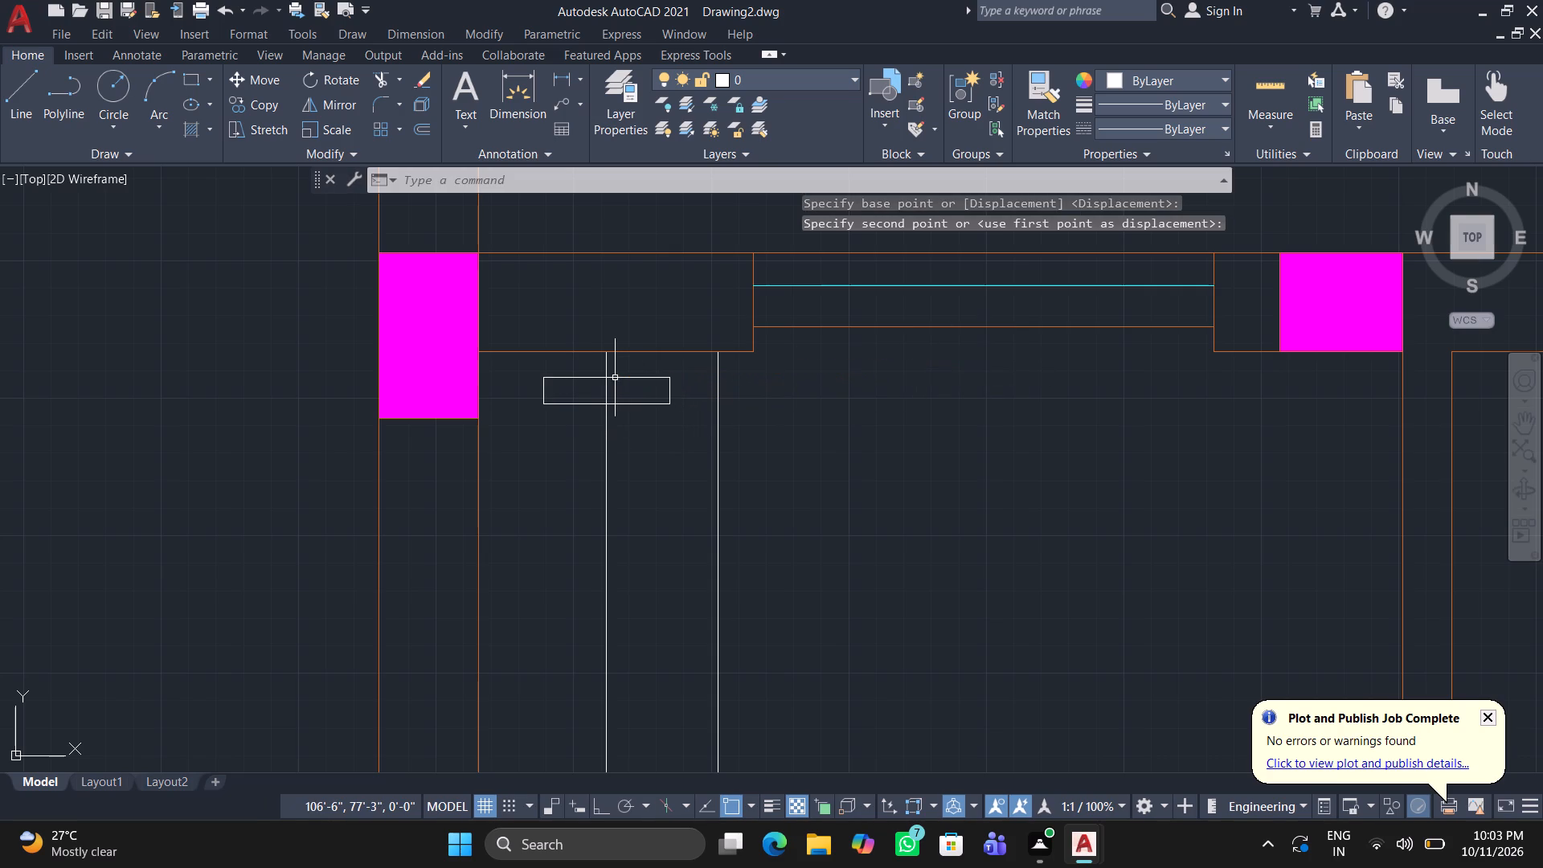
# Change the small rectangle's colour to 205,105,40.
pyautogui.click(529, 364)
pyautogui.click(695, 452)
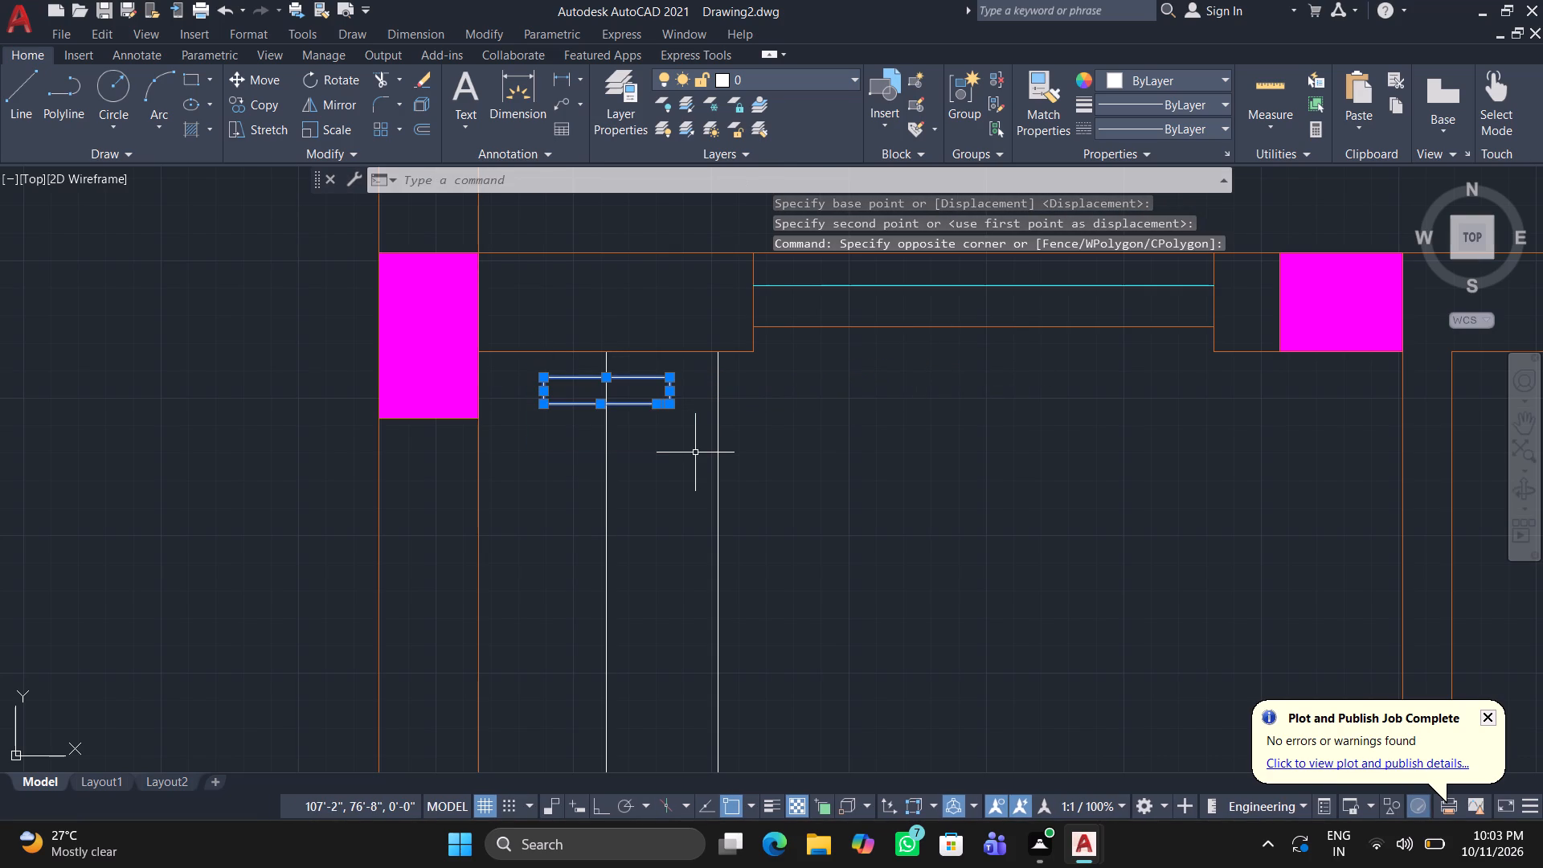
pyautogui.click(1109, 76)
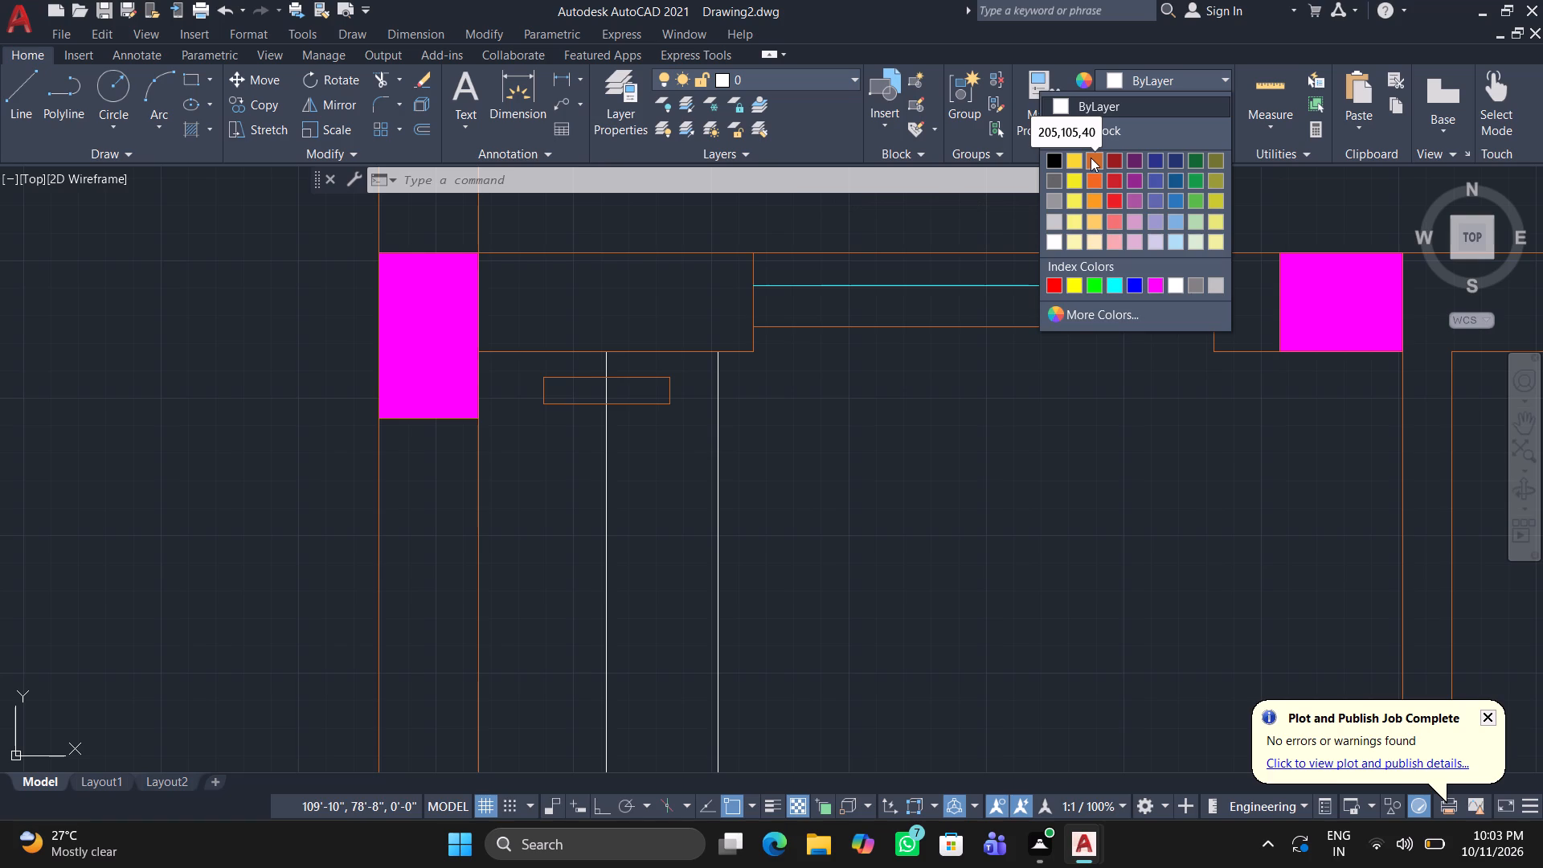
pyautogui.click(1091, 158)
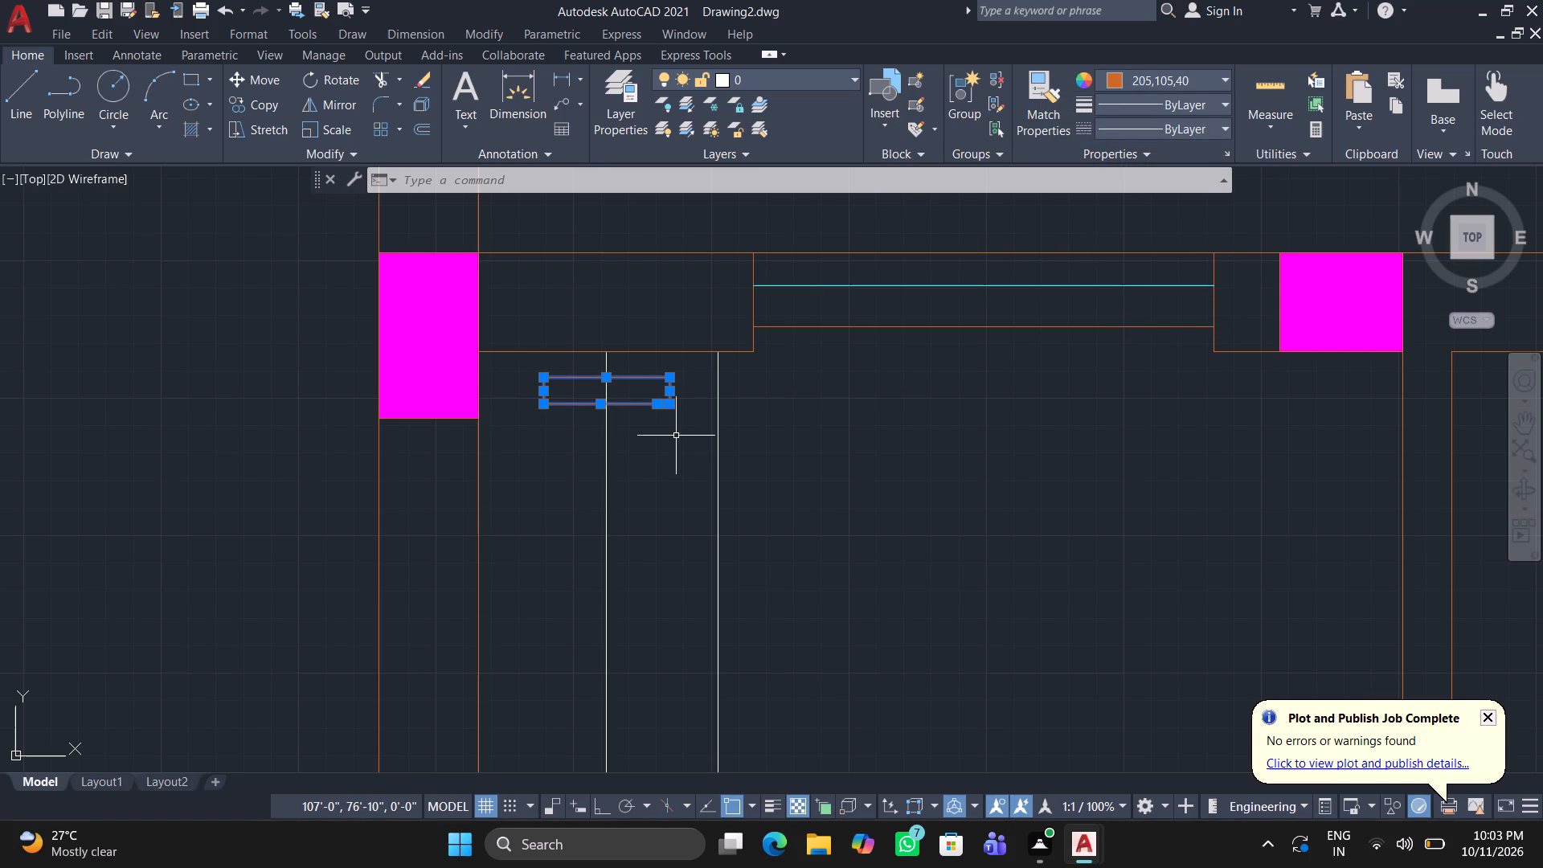
pyautogui.press('Return')
pyautogui.press('Escape')
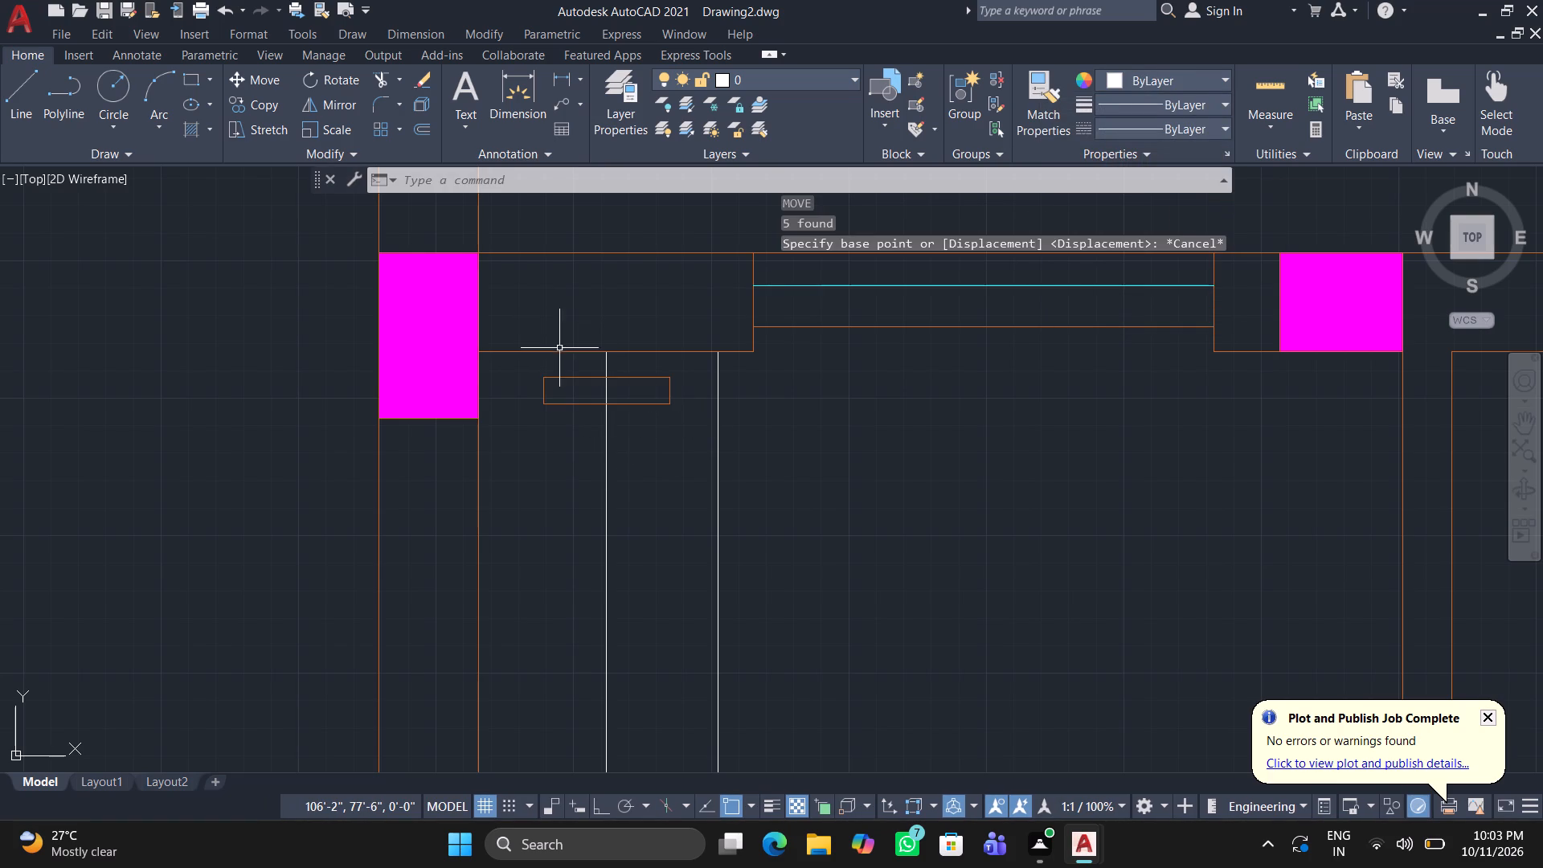
# Copy the orange rectangle four times straight down the outer vertical line, at intervals of about 5".
pyautogui.click(530, 365)
pyautogui.click(714, 483)
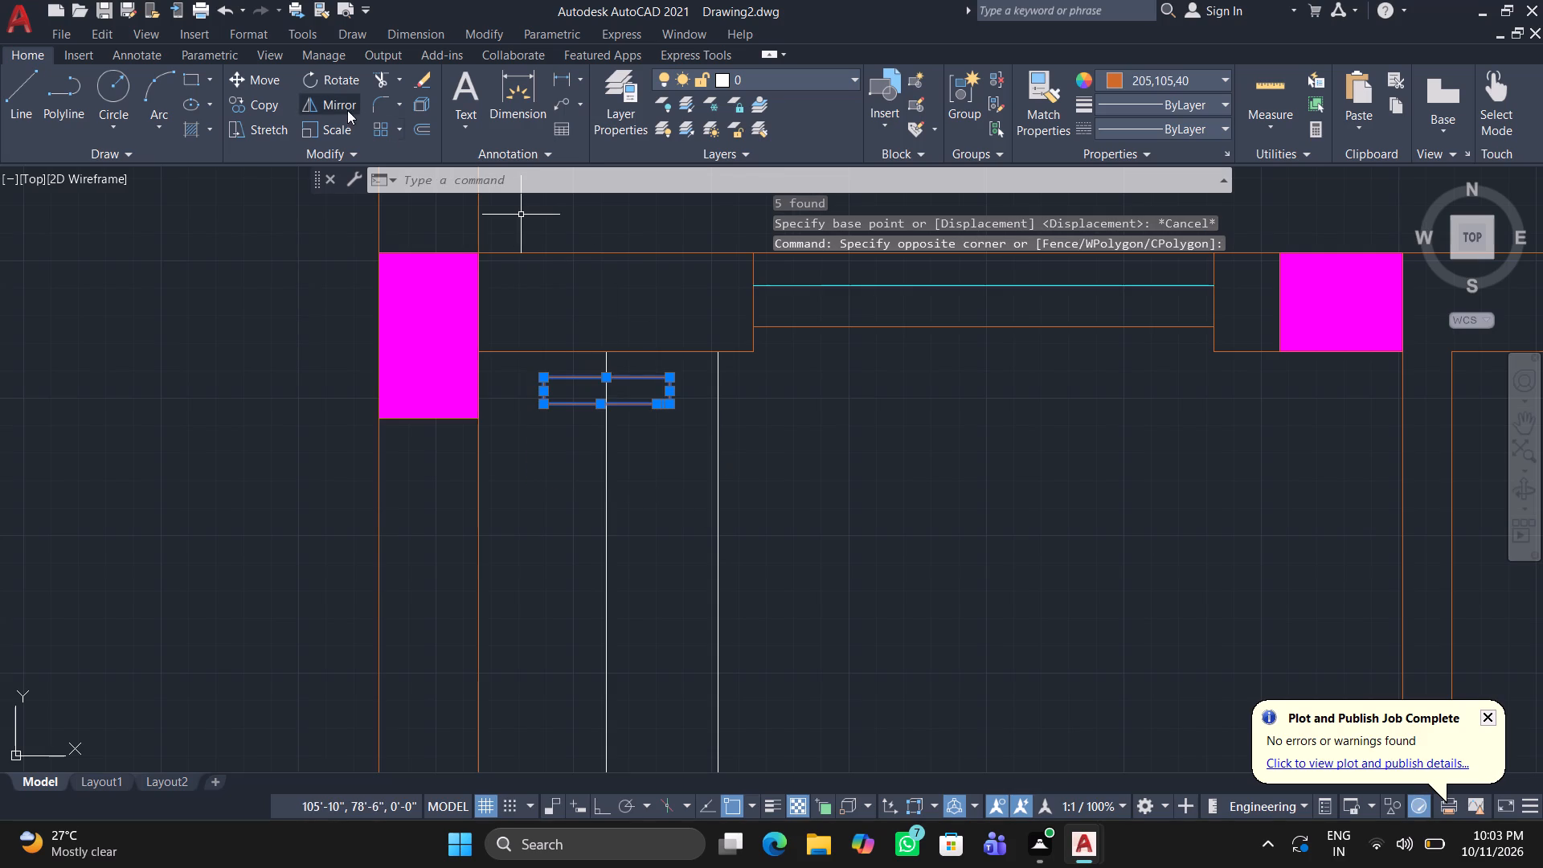
pyautogui.click(273, 109)
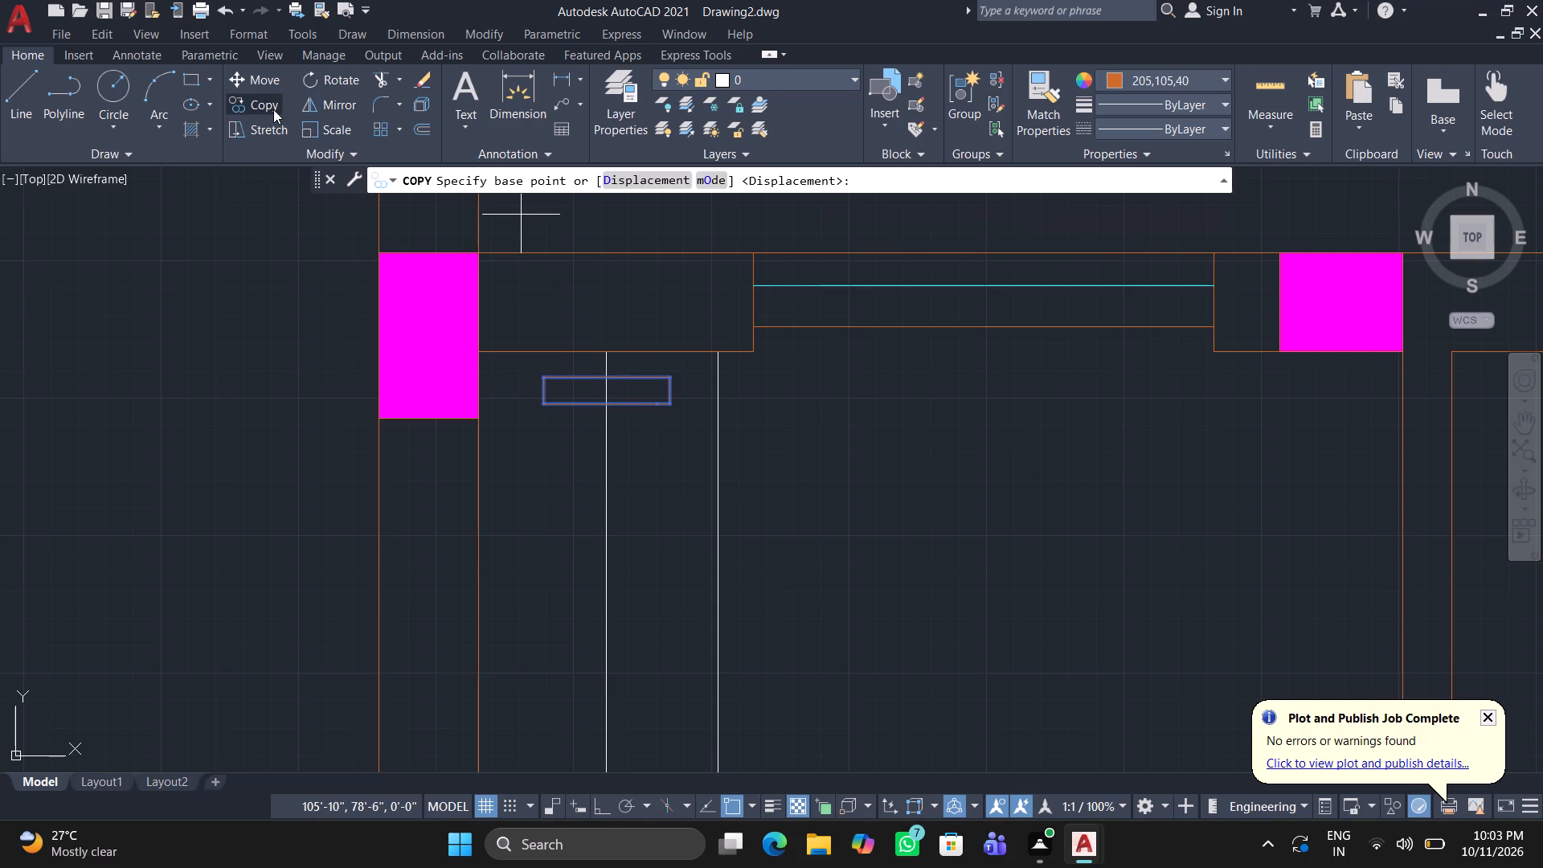
pyautogui.click(670, 406)
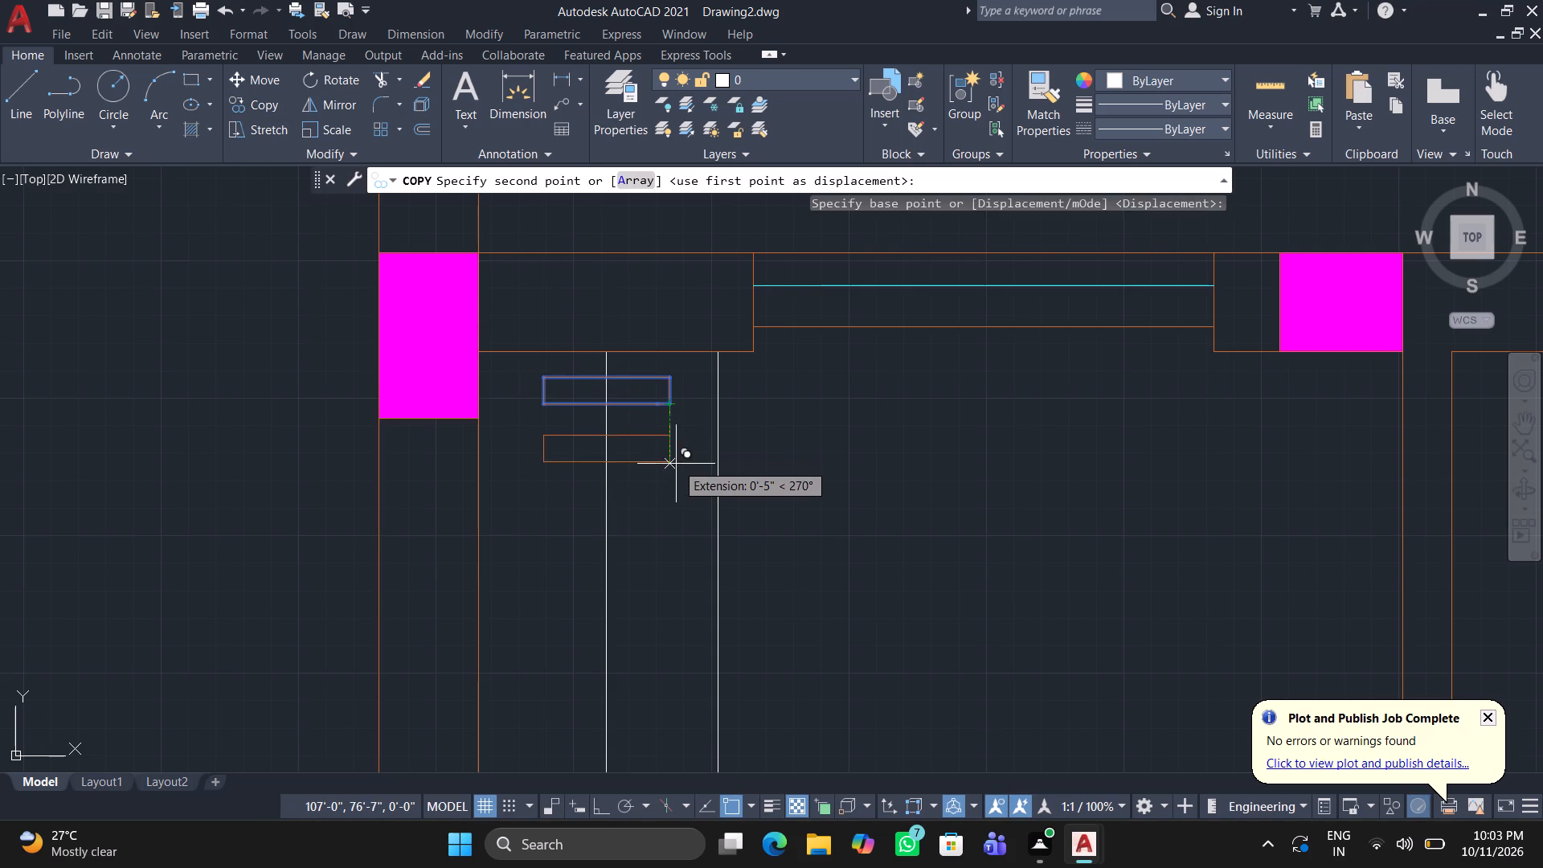
pyautogui.click(674, 467)
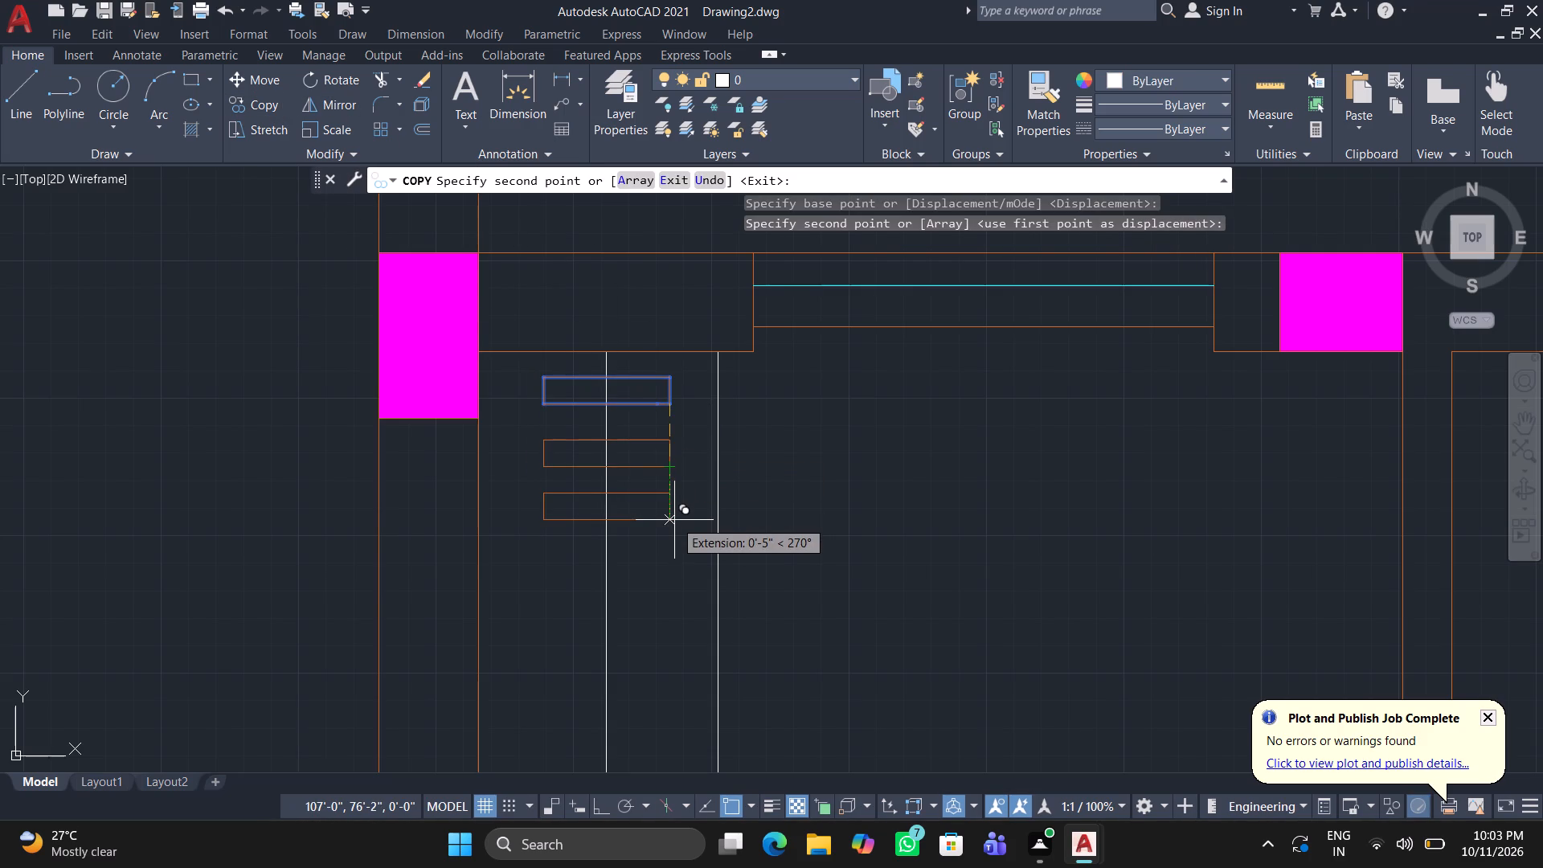
pyautogui.click(674, 520)
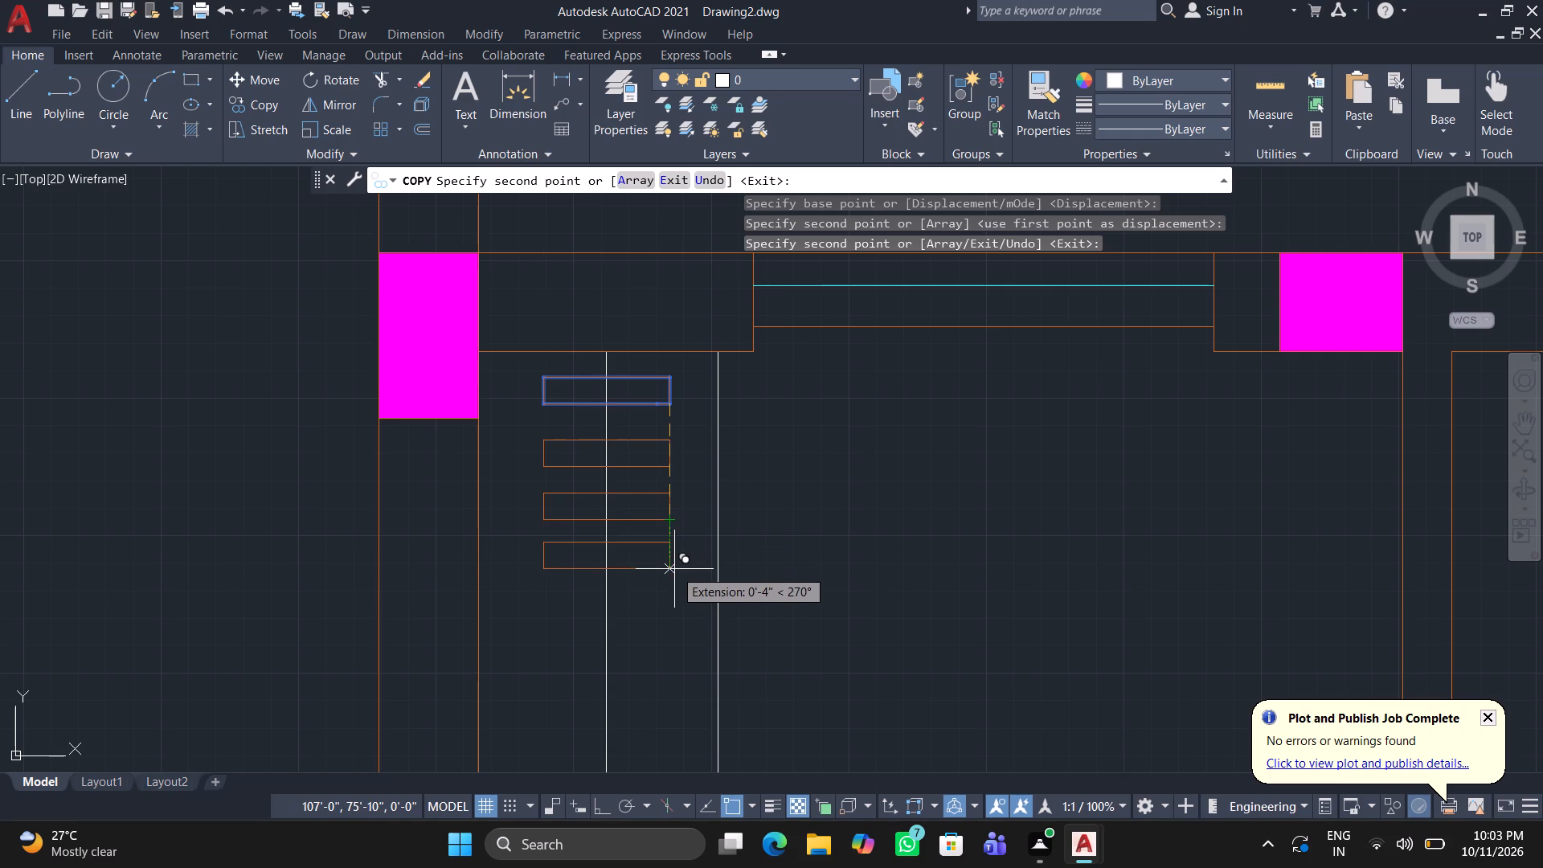
pyautogui.click(674, 570)
pyautogui.click(673, 624)
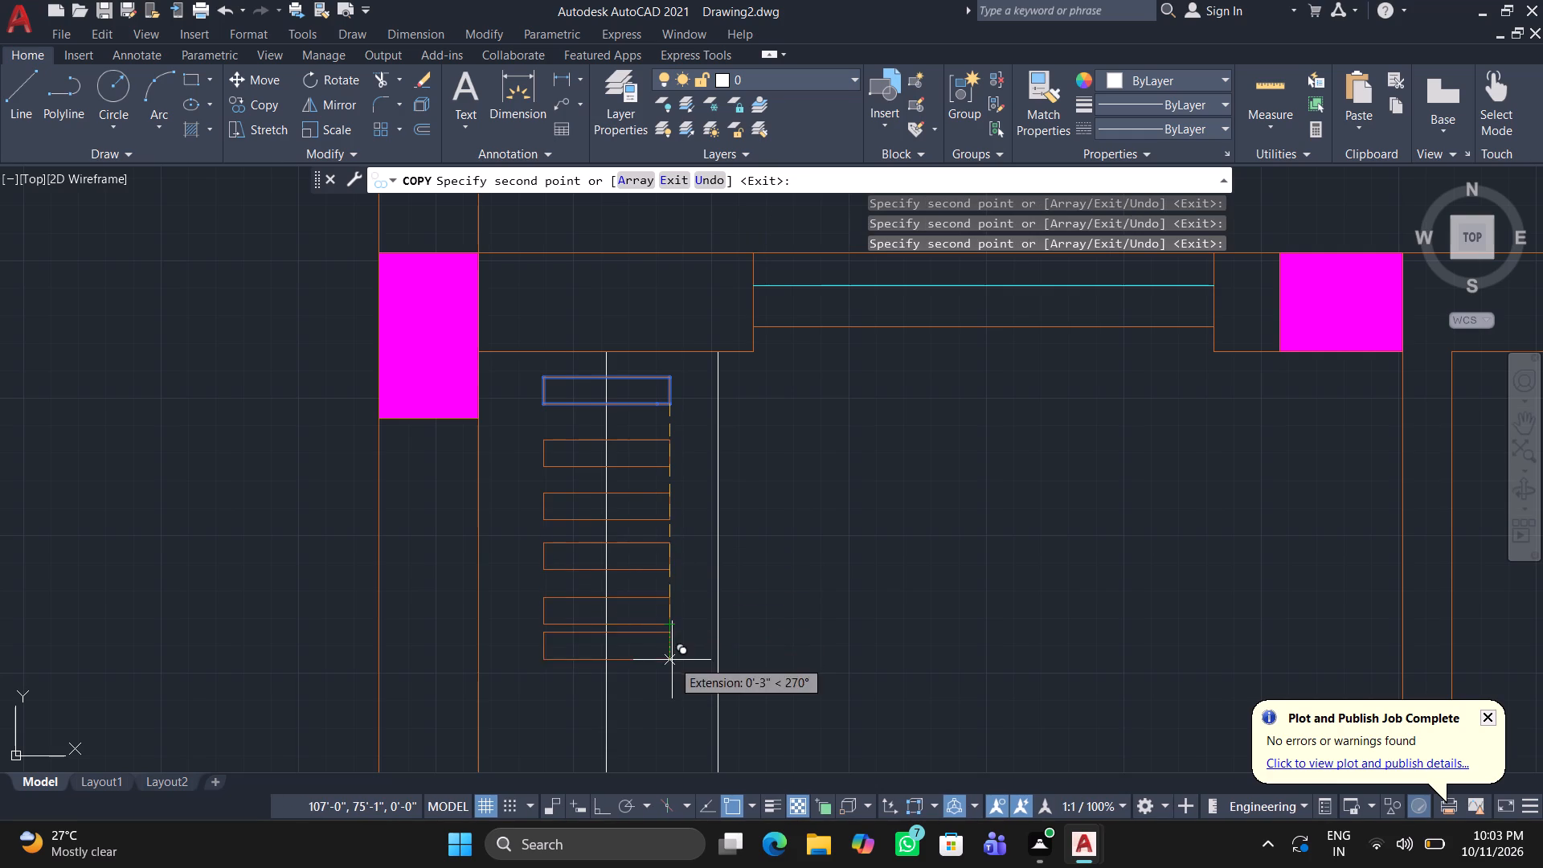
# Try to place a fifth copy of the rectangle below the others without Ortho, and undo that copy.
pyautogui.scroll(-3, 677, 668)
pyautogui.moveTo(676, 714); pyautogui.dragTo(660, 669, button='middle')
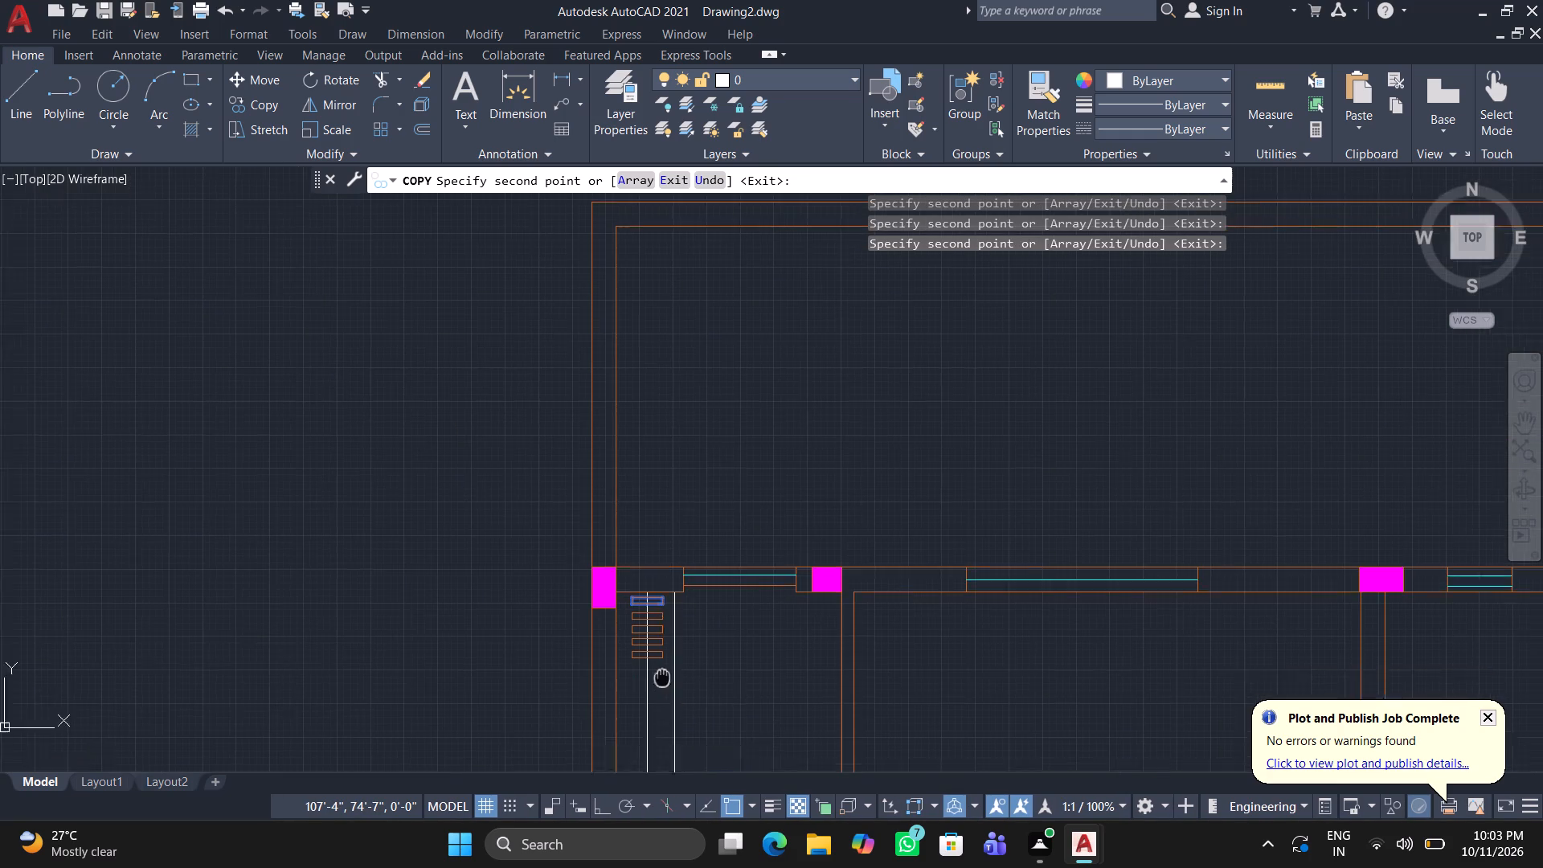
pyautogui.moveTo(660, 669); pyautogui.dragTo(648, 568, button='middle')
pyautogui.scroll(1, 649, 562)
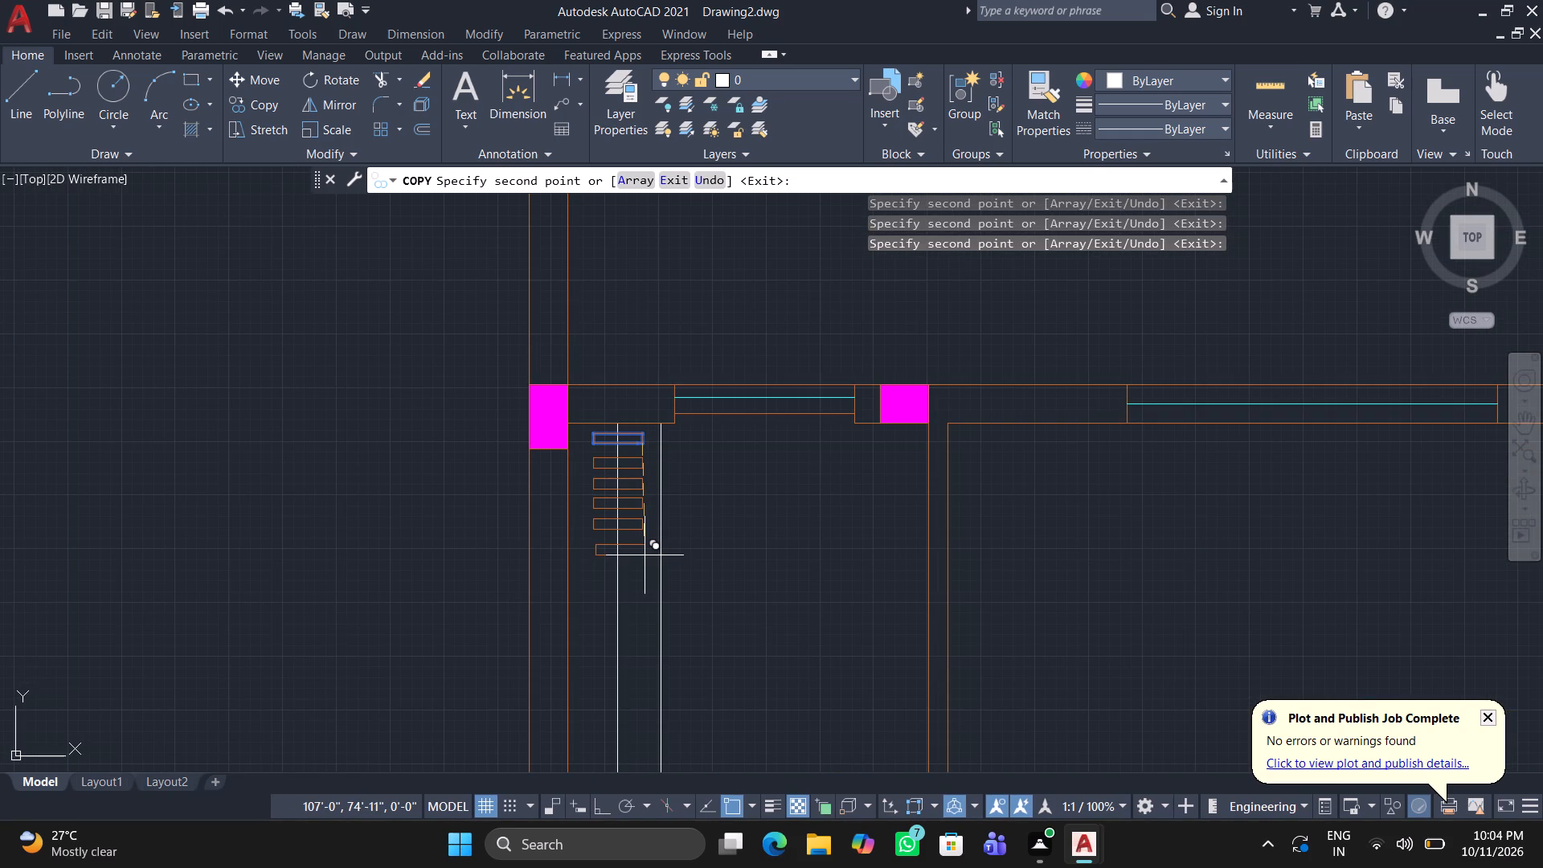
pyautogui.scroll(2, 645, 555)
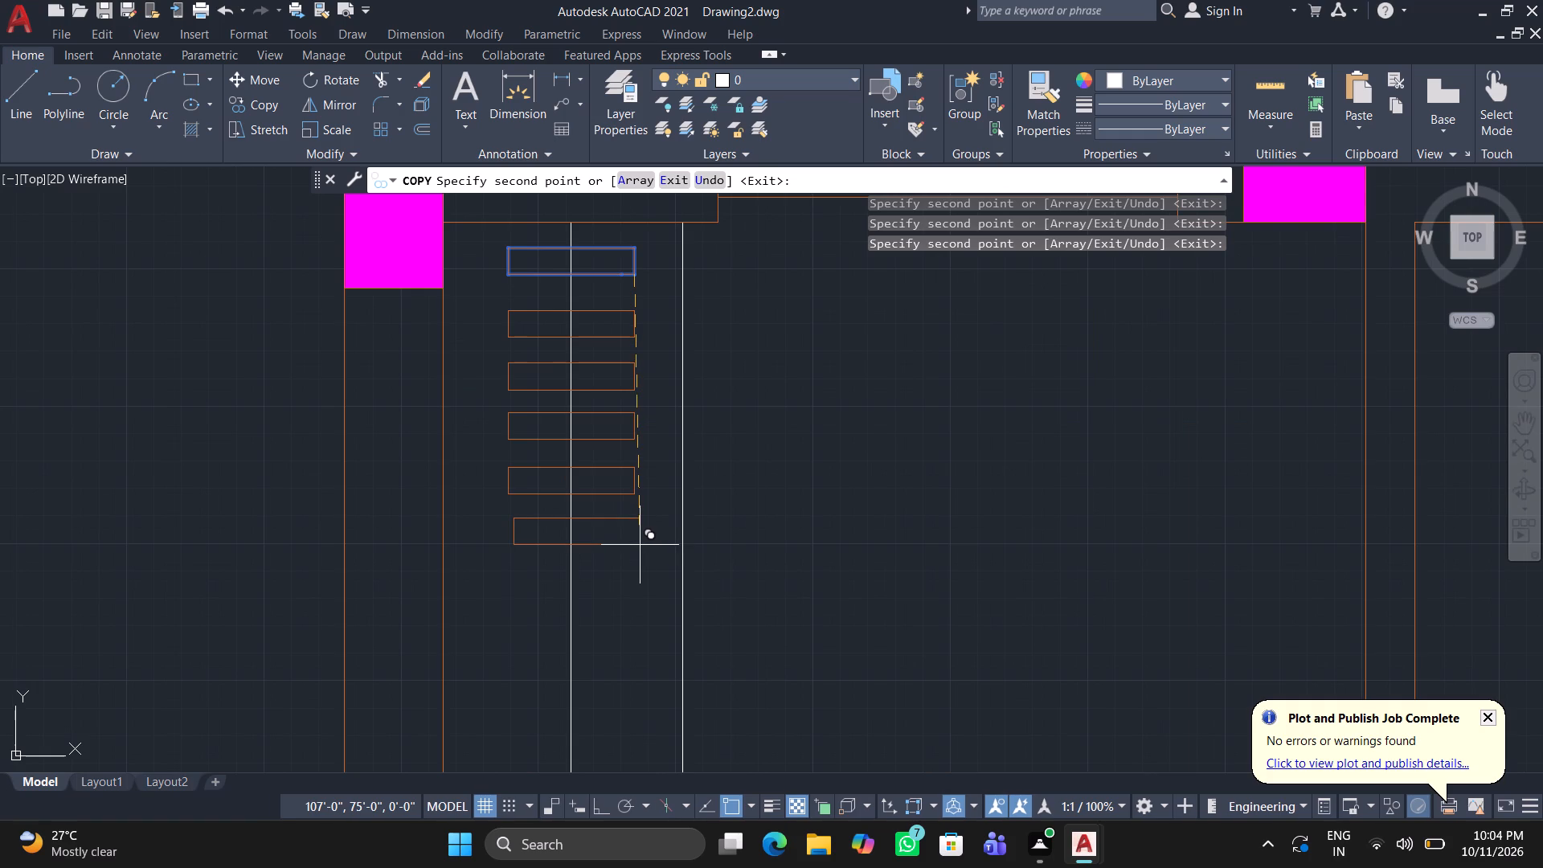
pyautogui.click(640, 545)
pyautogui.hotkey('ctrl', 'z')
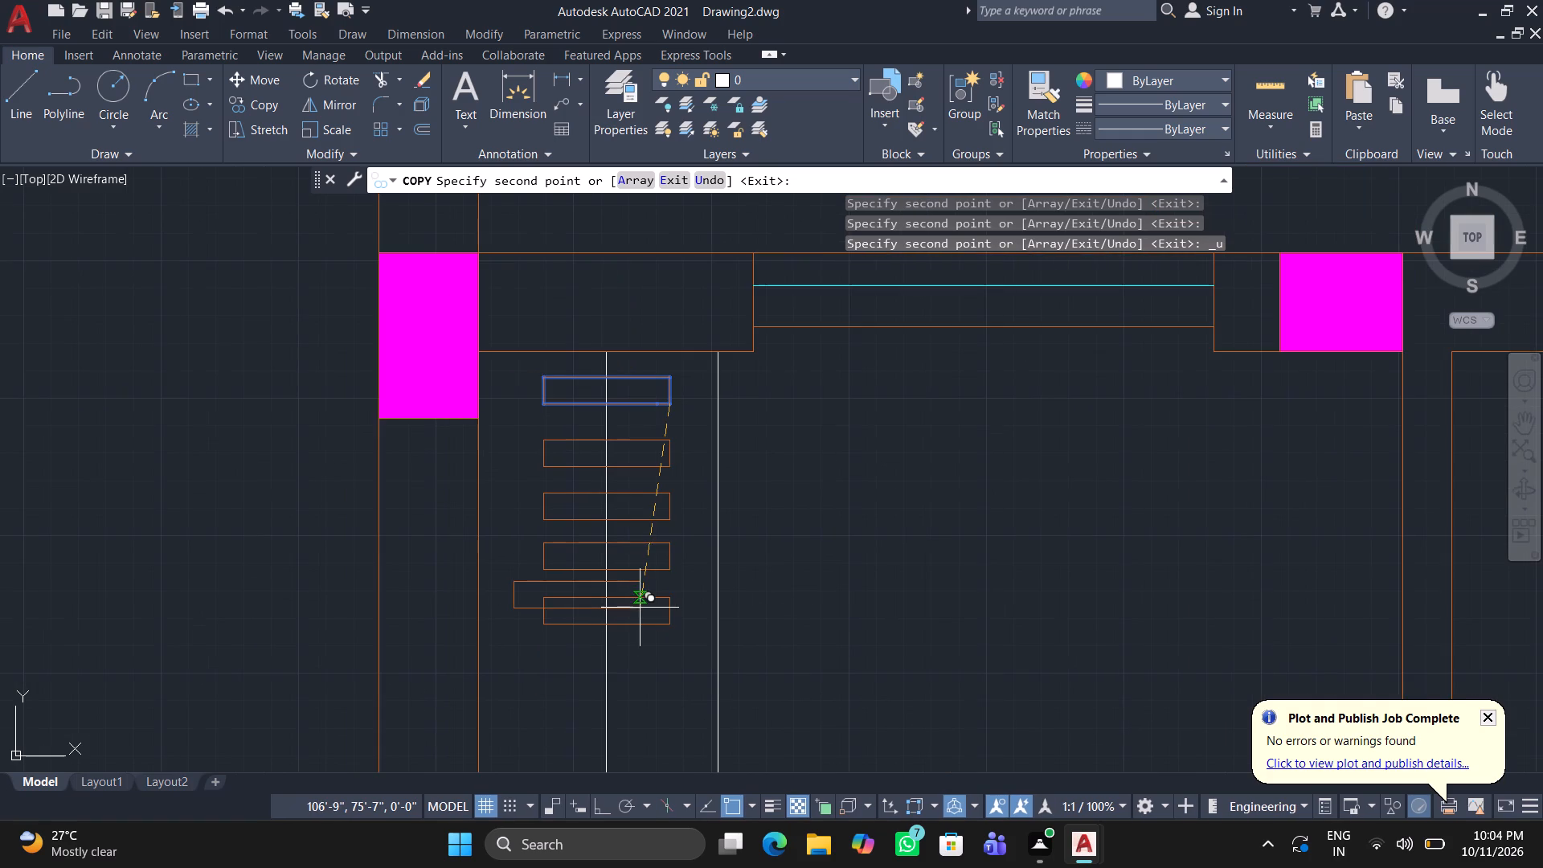
# Turn Ortho on and copy the orange rectangle seven more times straight down the outer vertical line, at intervals of about 5".
pyautogui.press('F8')
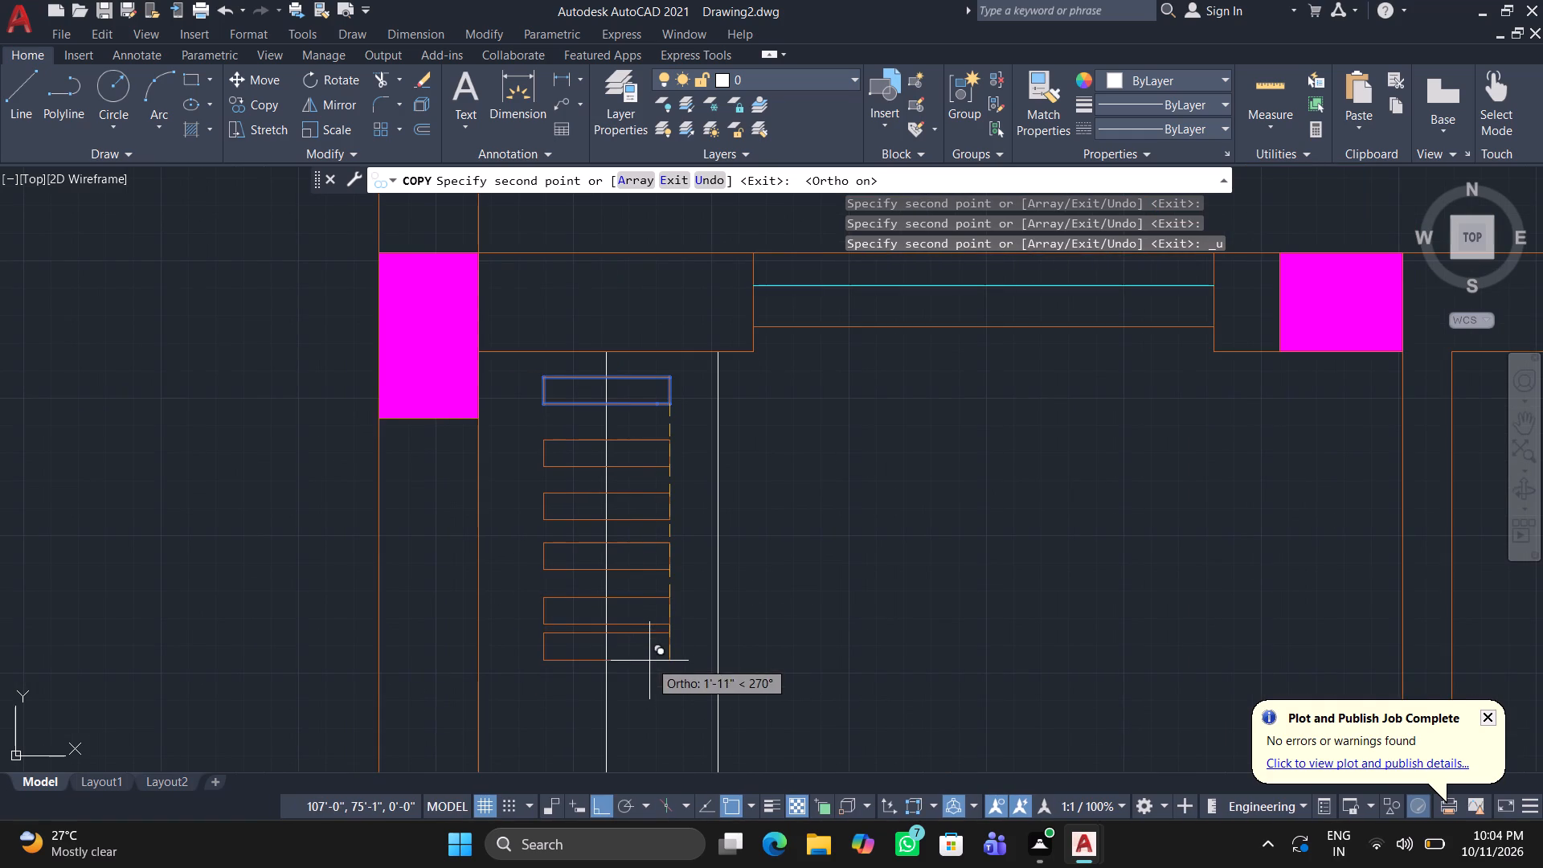
pyautogui.click(654, 674)
pyautogui.moveTo(662, 725); pyautogui.dragTo(669, 595, button='middle')
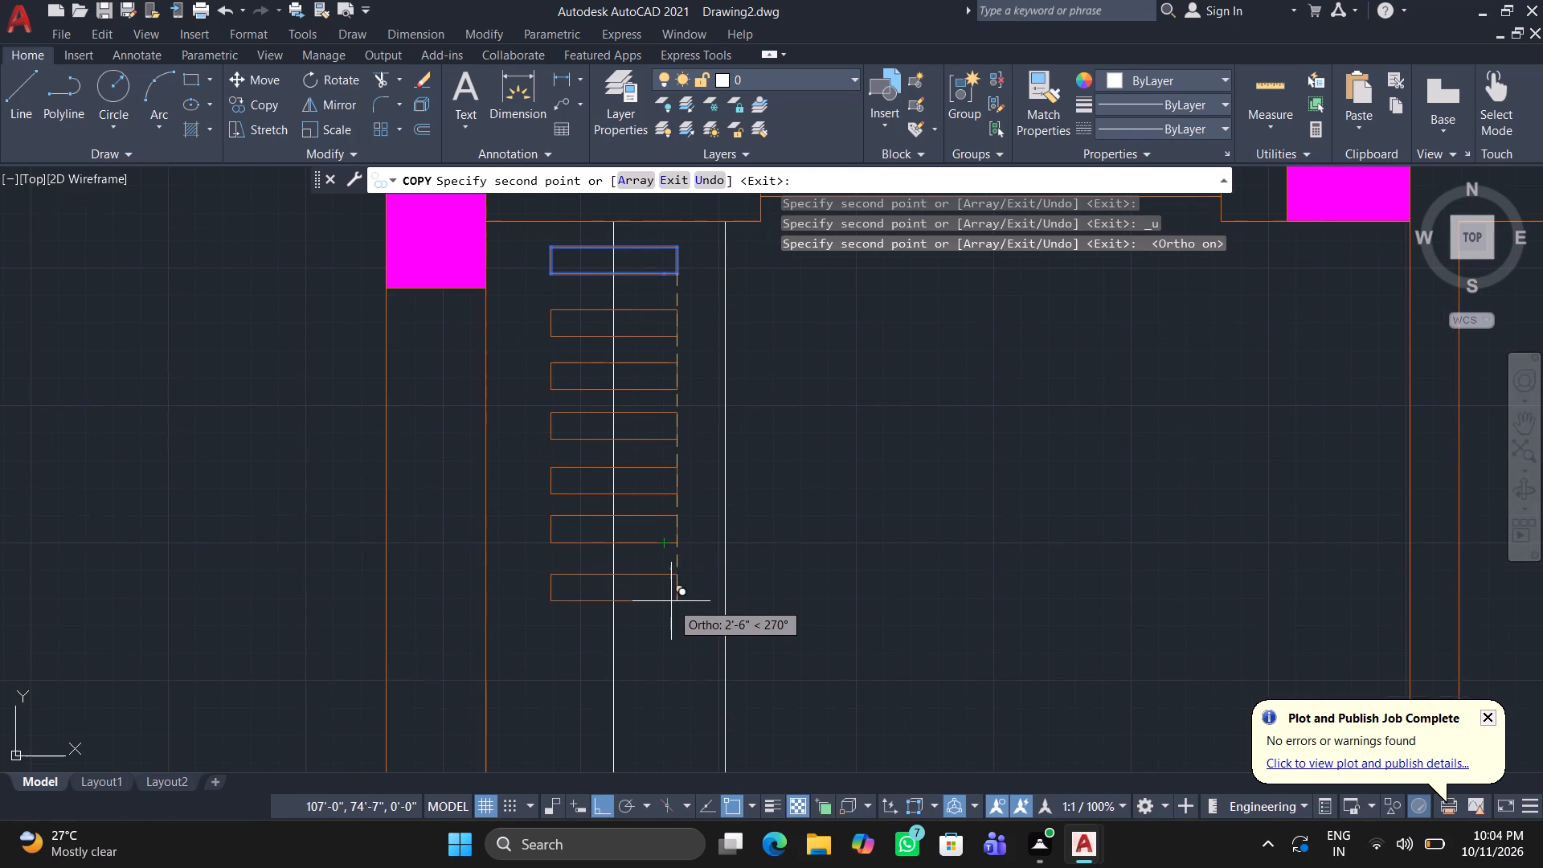
pyautogui.click(671, 598)
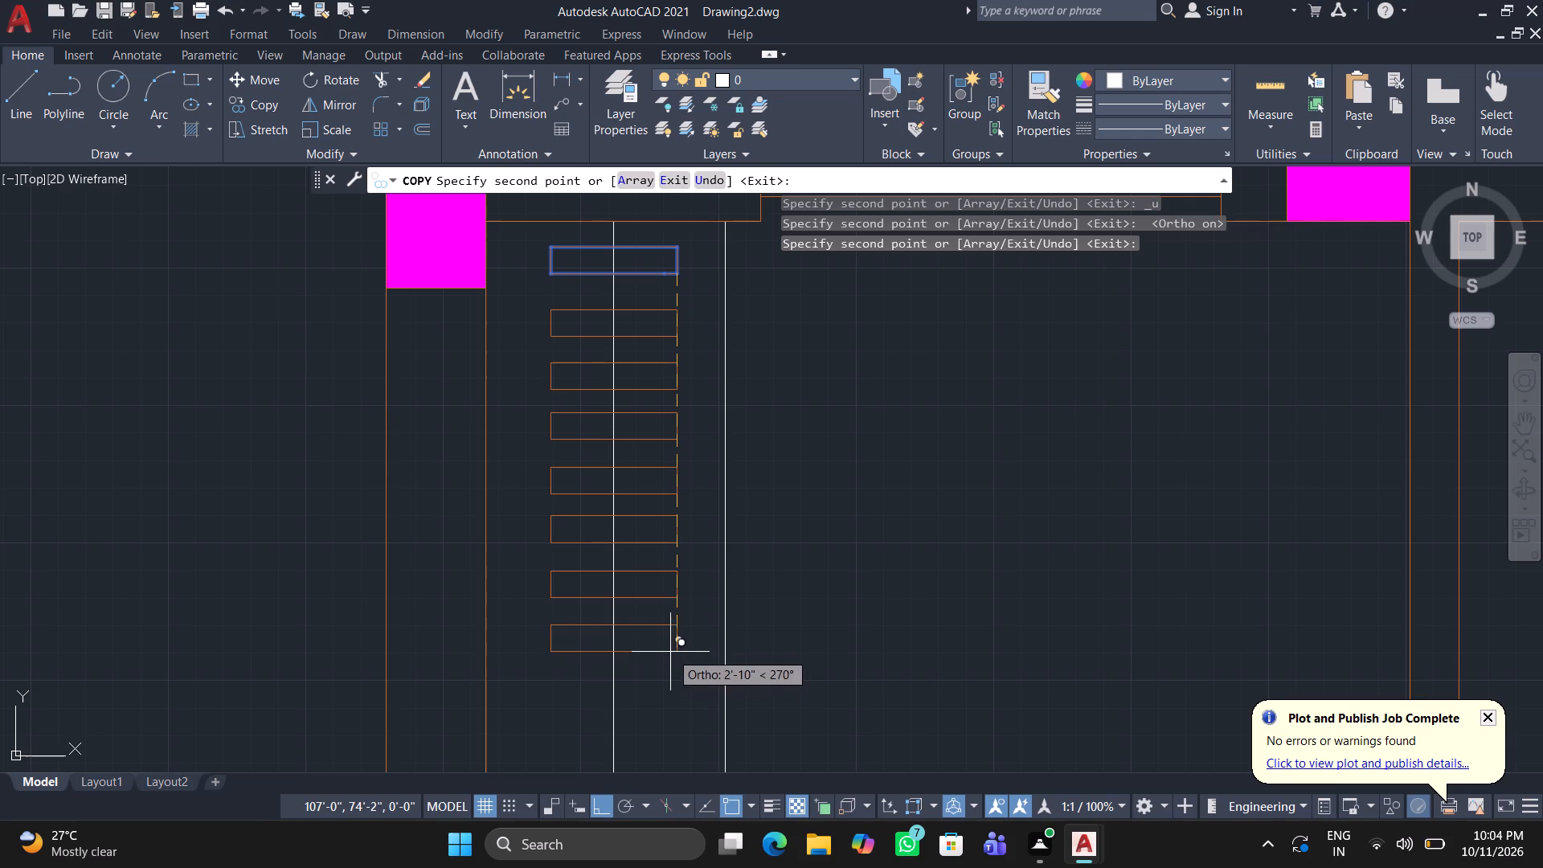
pyautogui.click(671, 648)
pyautogui.moveTo(673, 695); pyautogui.dragTo(659, 516, button='middle')
pyautogui.click(660, 515)
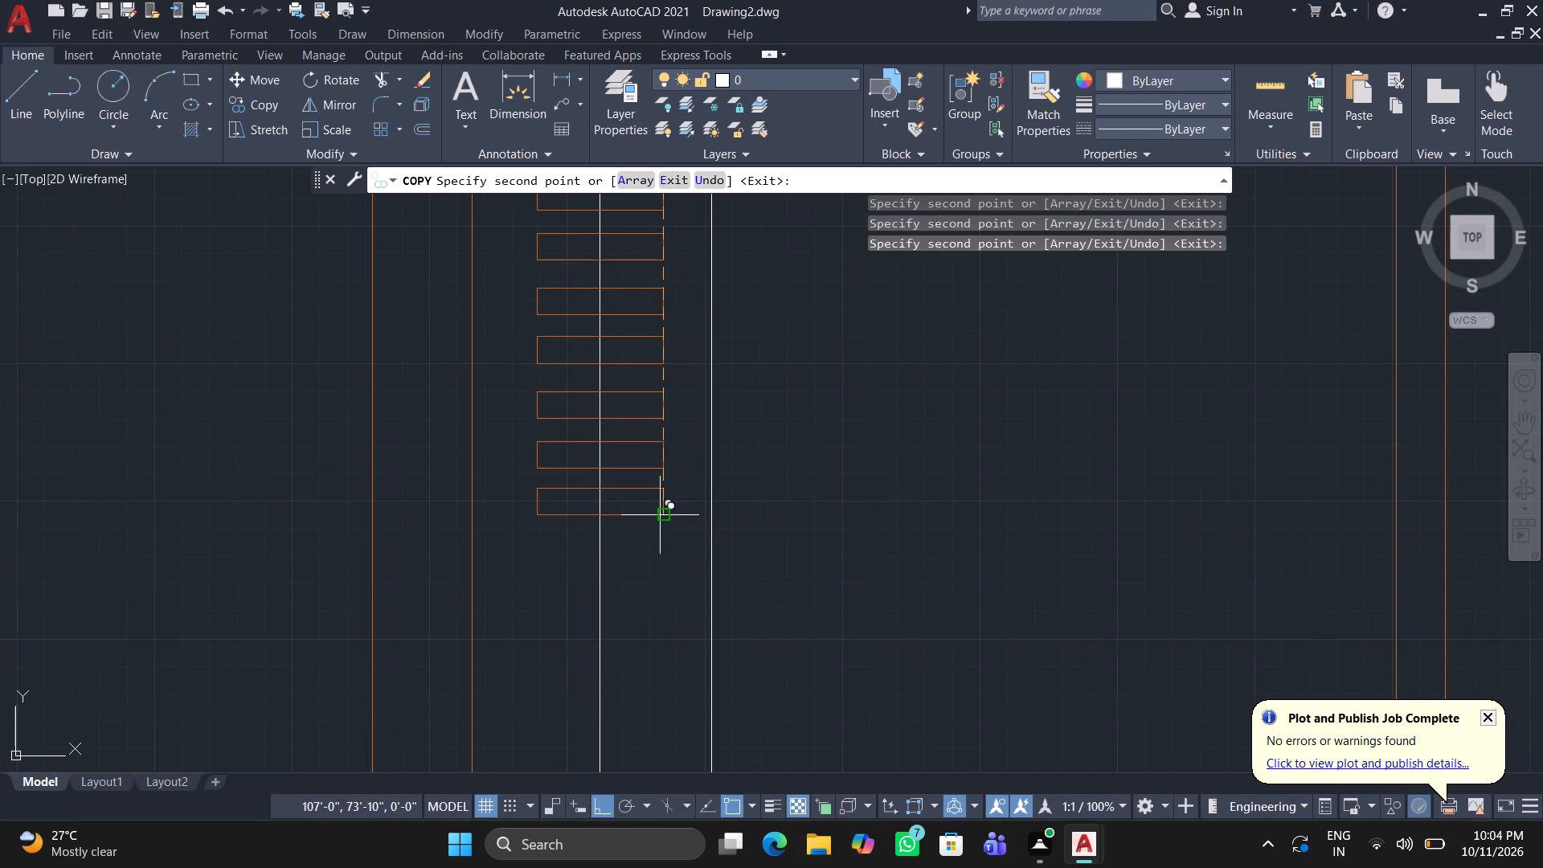
pyautogui.click(670, 571)
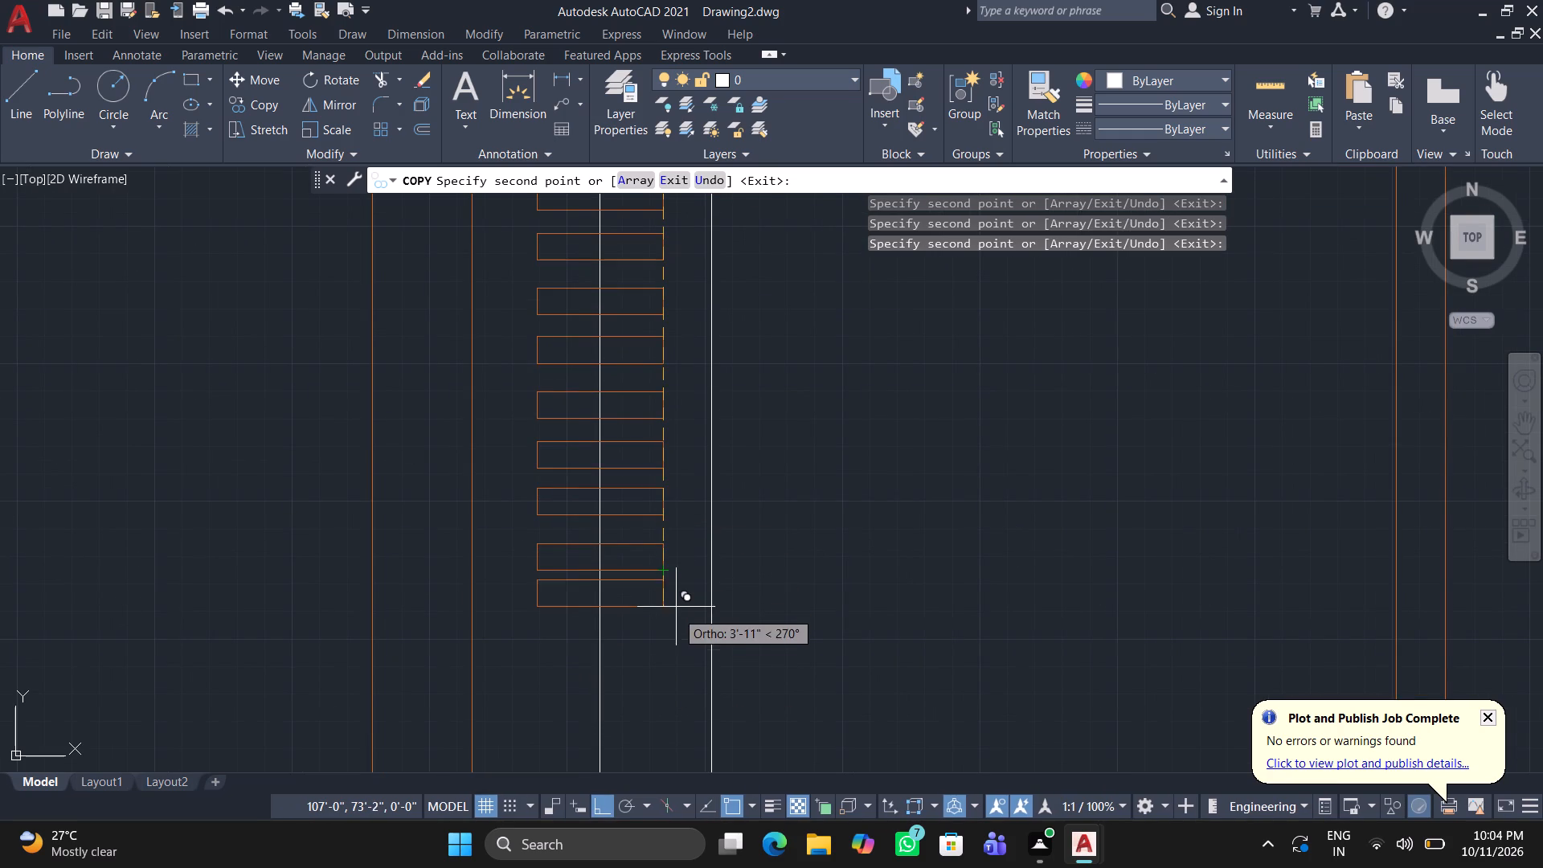
pyautogui.click(674, 619)
pyautogui.click(664, 675)
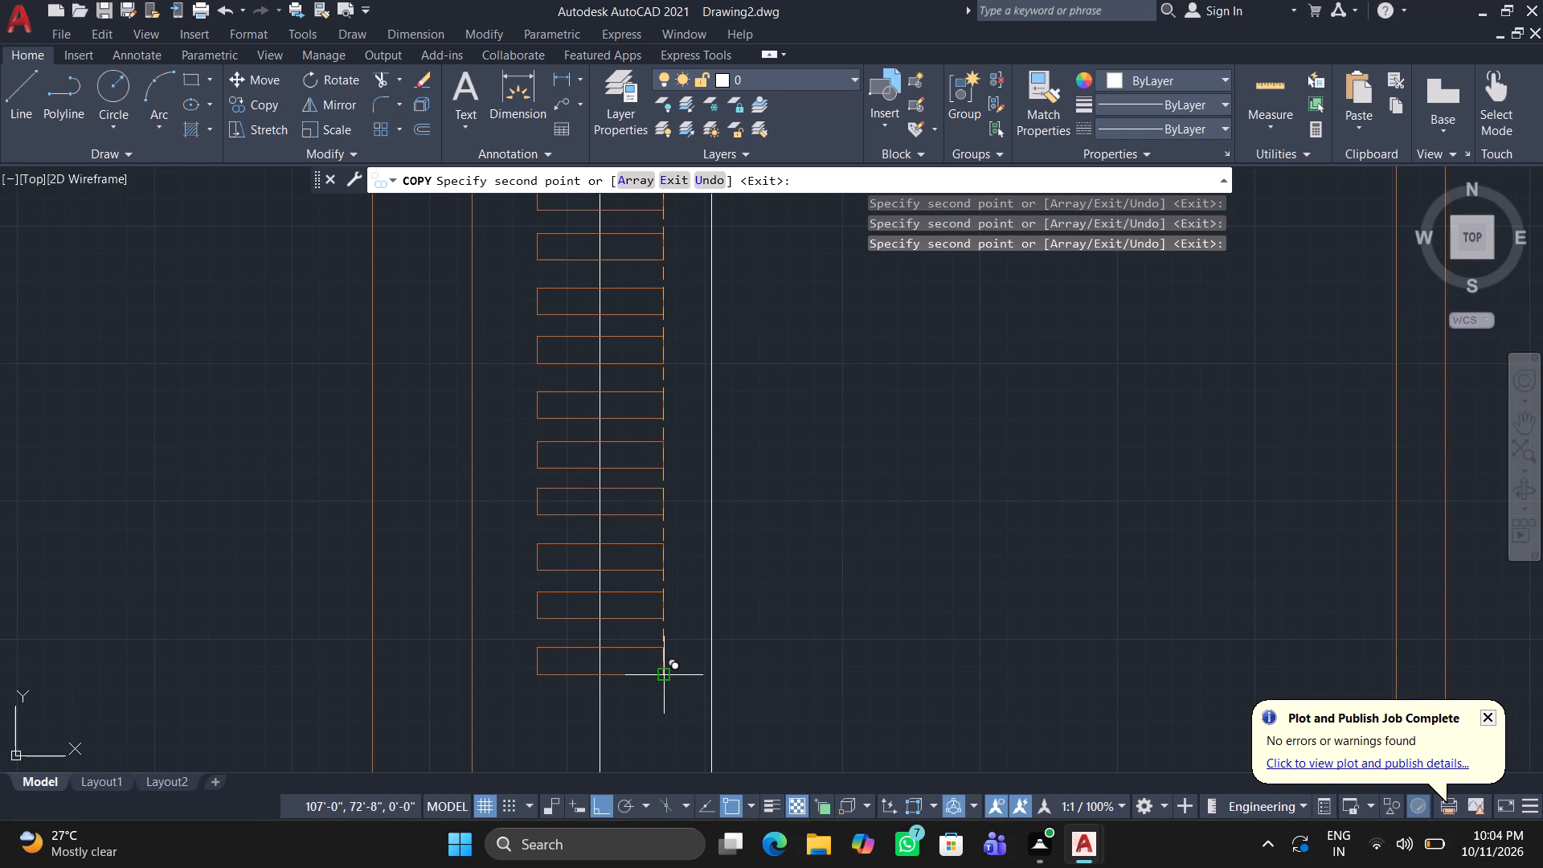
# Place five more copies of the rectangle down the outer vertical line below the previous ones, keeping the roughly 5" spacing.
pyautogui.scroll(-1, 667, 723)
pyautogui.moveTo(667, 723); pyautogui.dragTo(658, 549, button='middle')
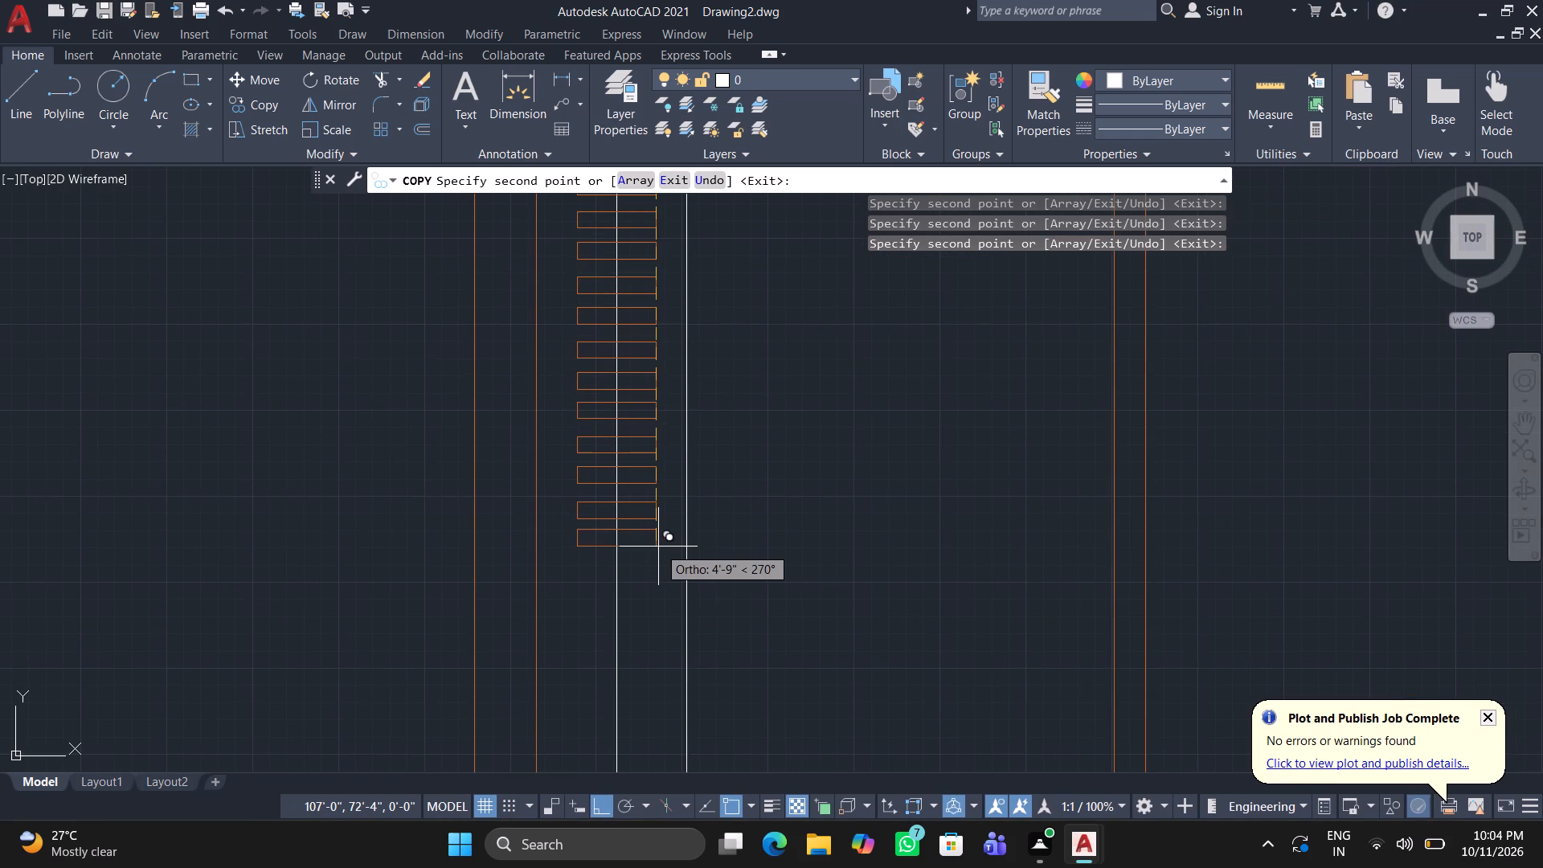
pyautogui.click(654, 554)
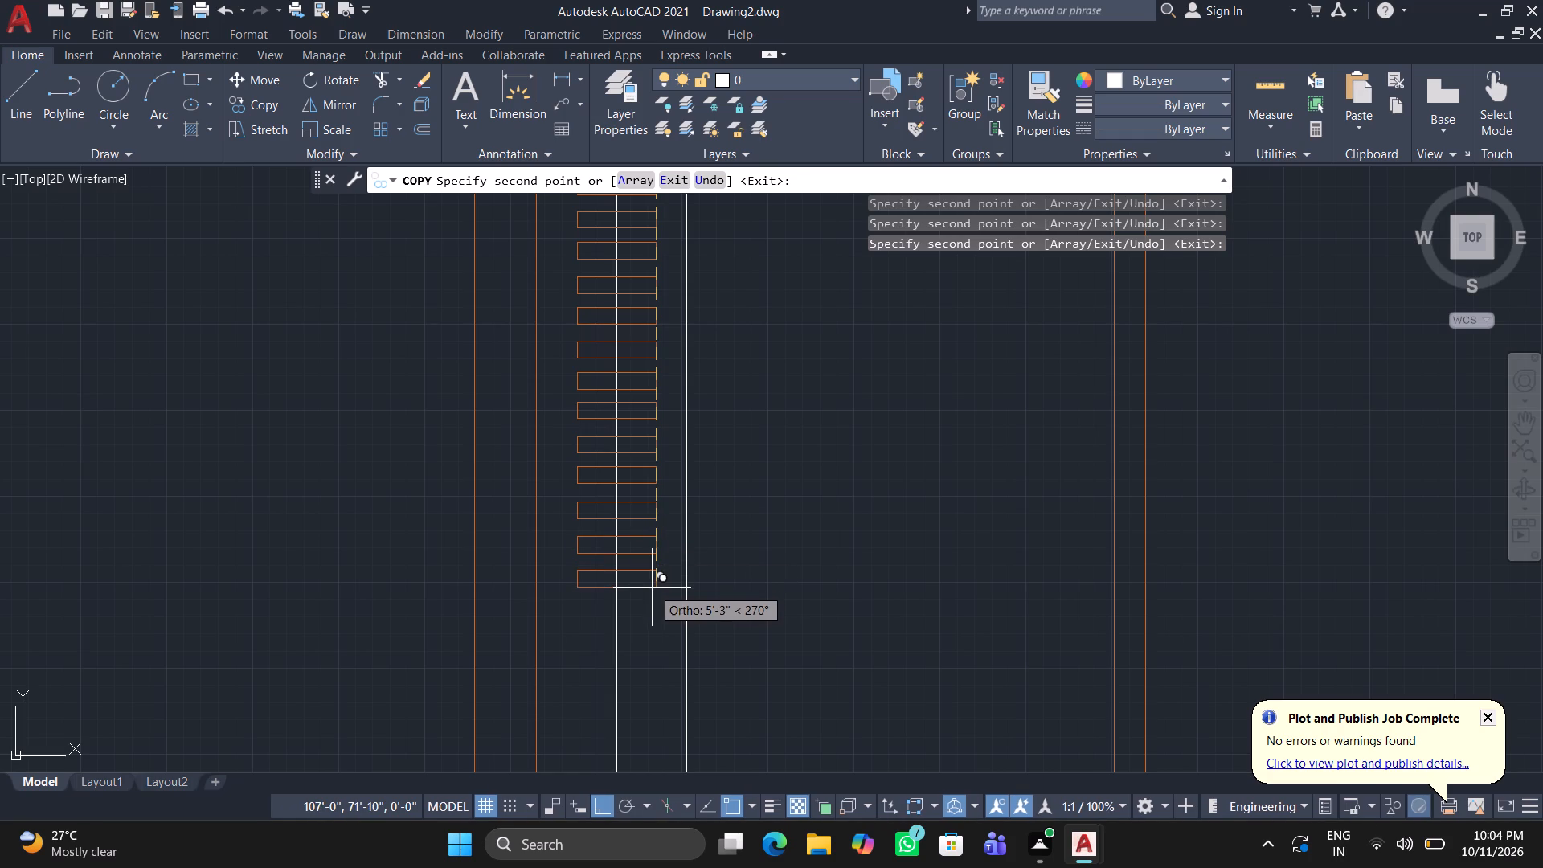
pyautogui.click(650, 590)
pyautogui.click(649, 623)
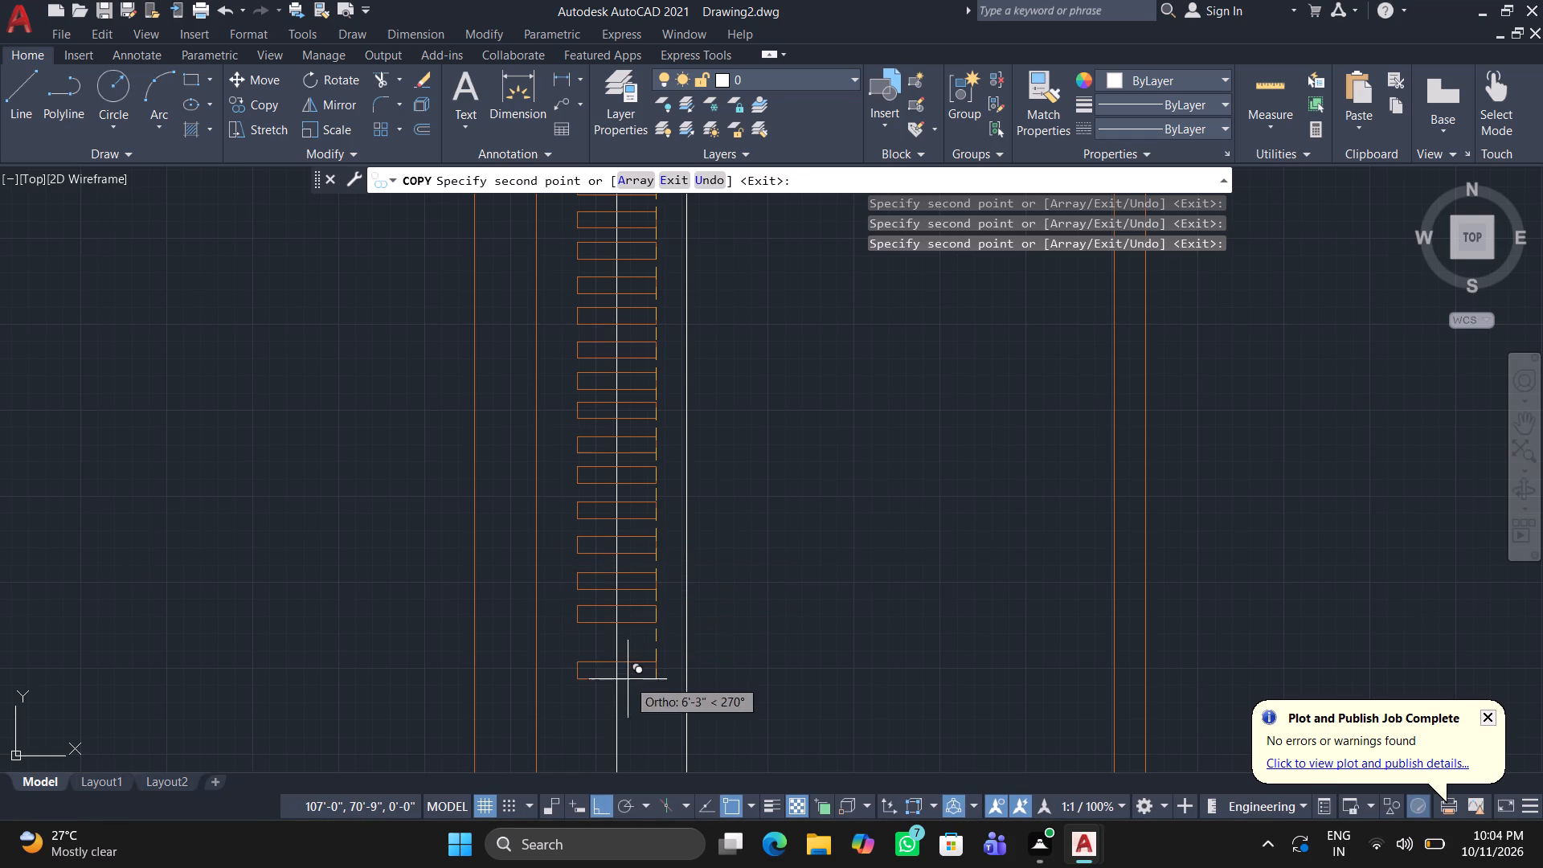
pyautogui.click(640, 659)
pyautogui.click(641, 697)
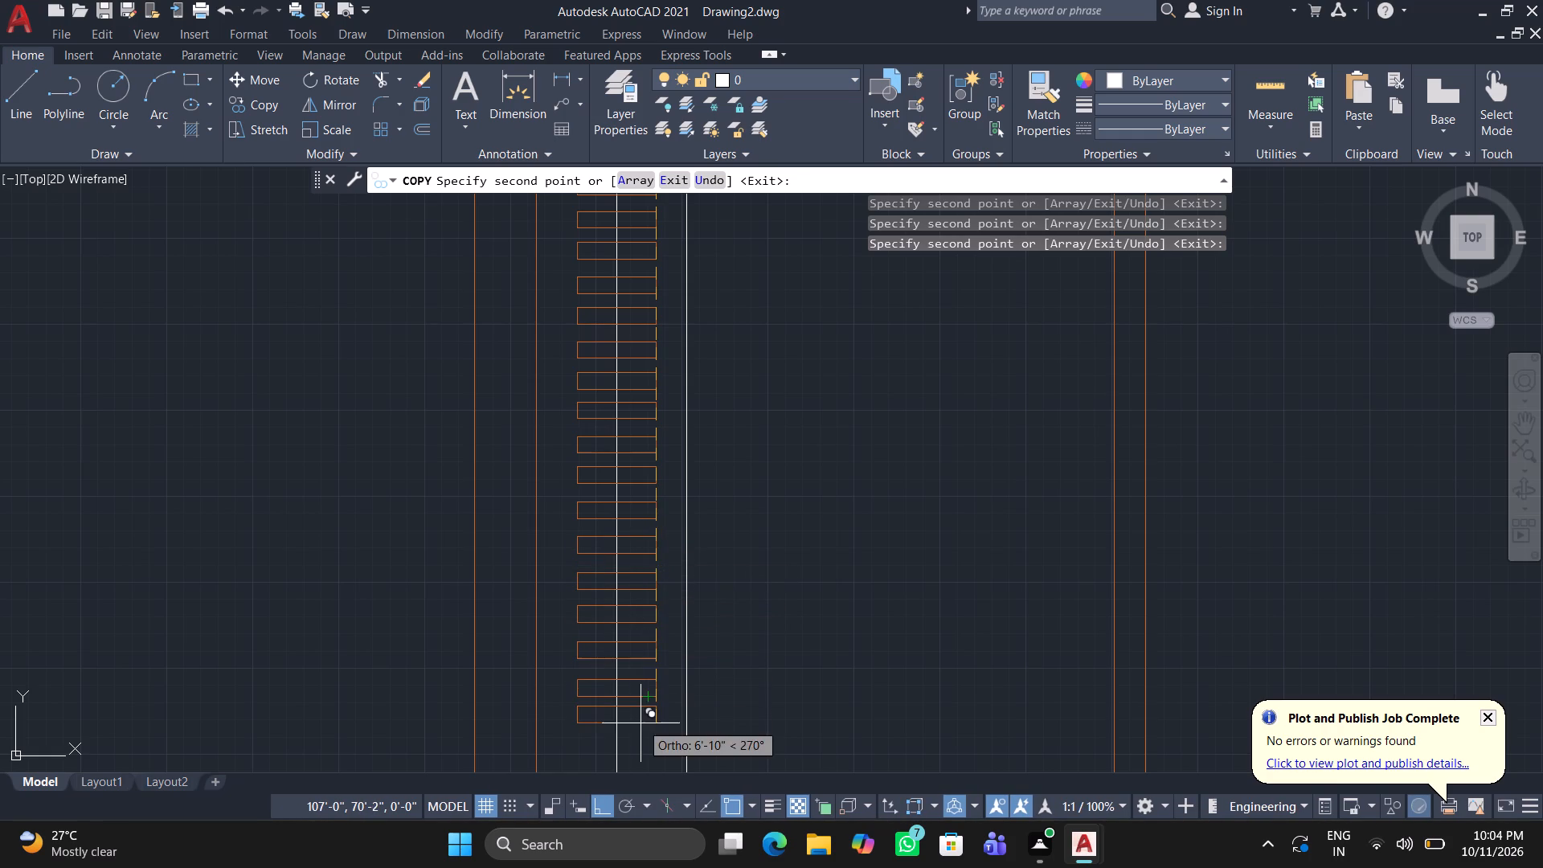
# Continue the column with seven more copies of the rectangle straight down the outer vertical line at the same rough spacing.
pyautogui.moveTo(652, 702); pyautogui.dragTo(641, 489, button='middle')
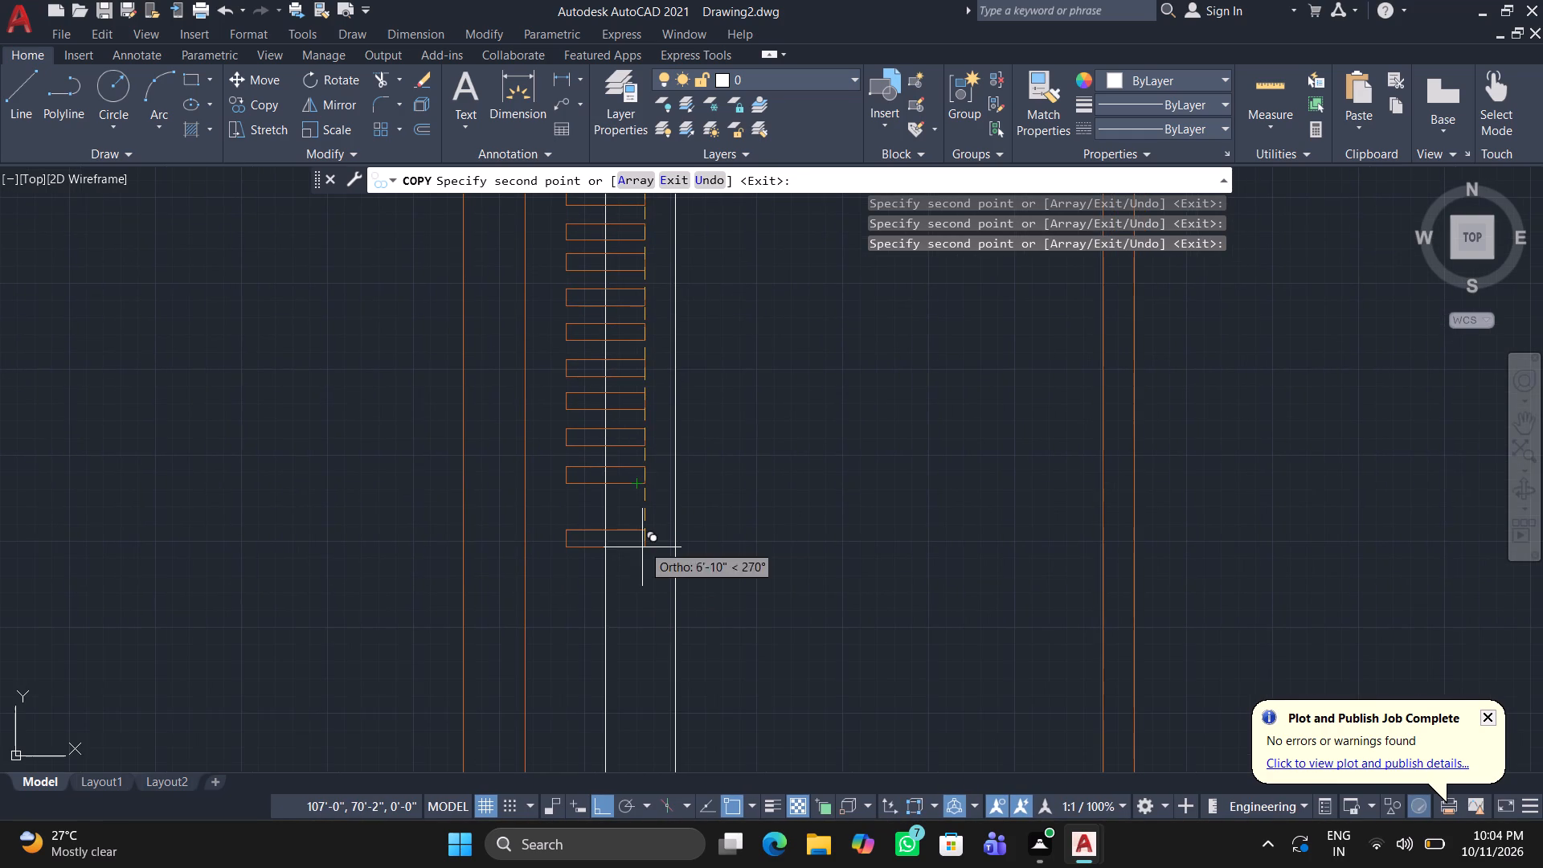
pyautogui.click(649, 519)
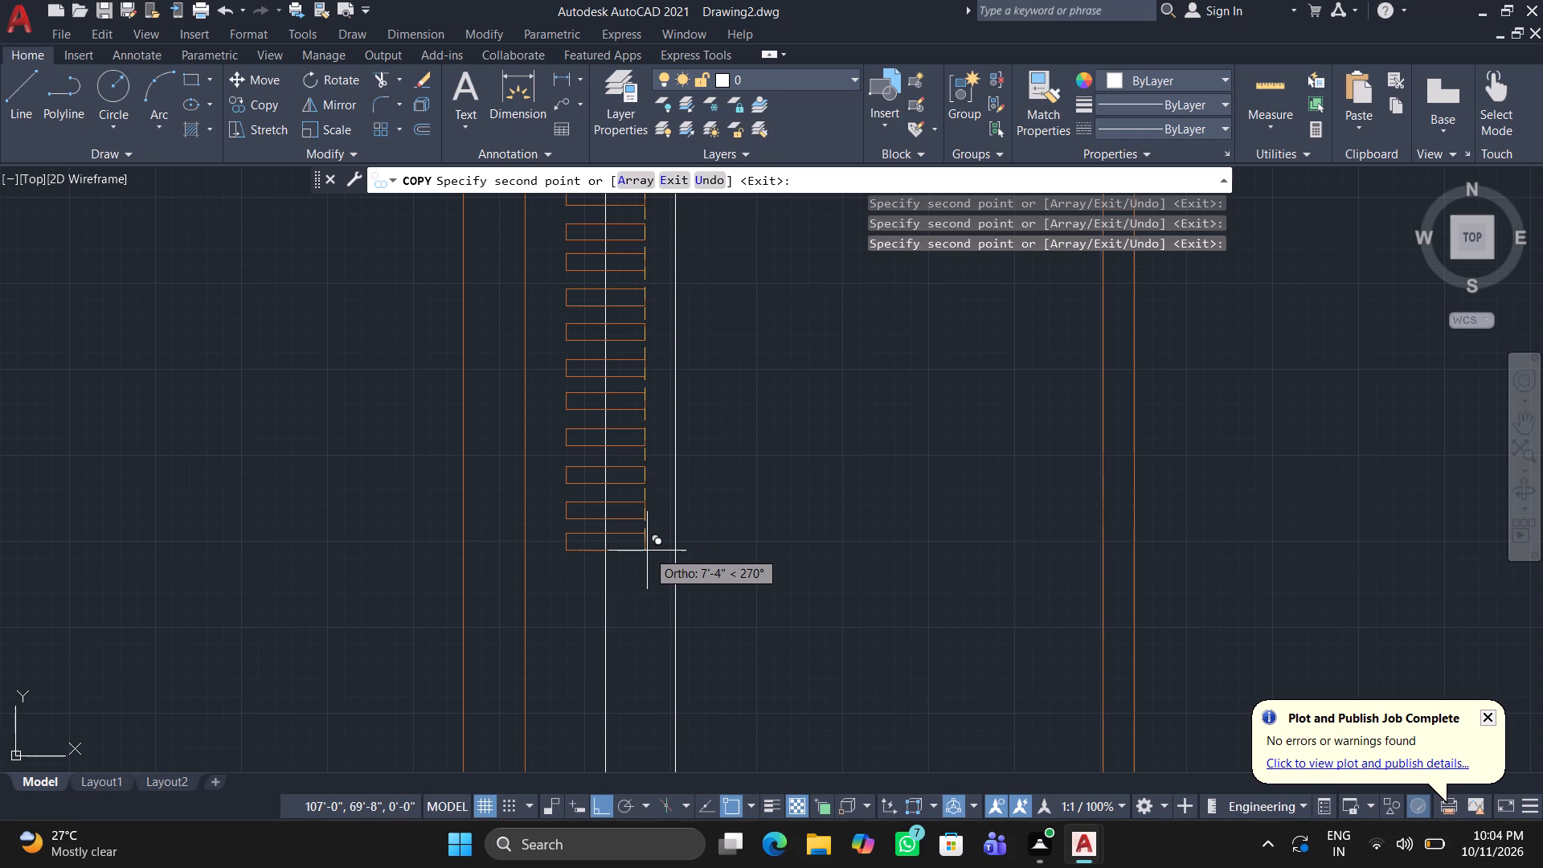
pyautogui.click(647, 551)
pyautogui.click(636, 583)
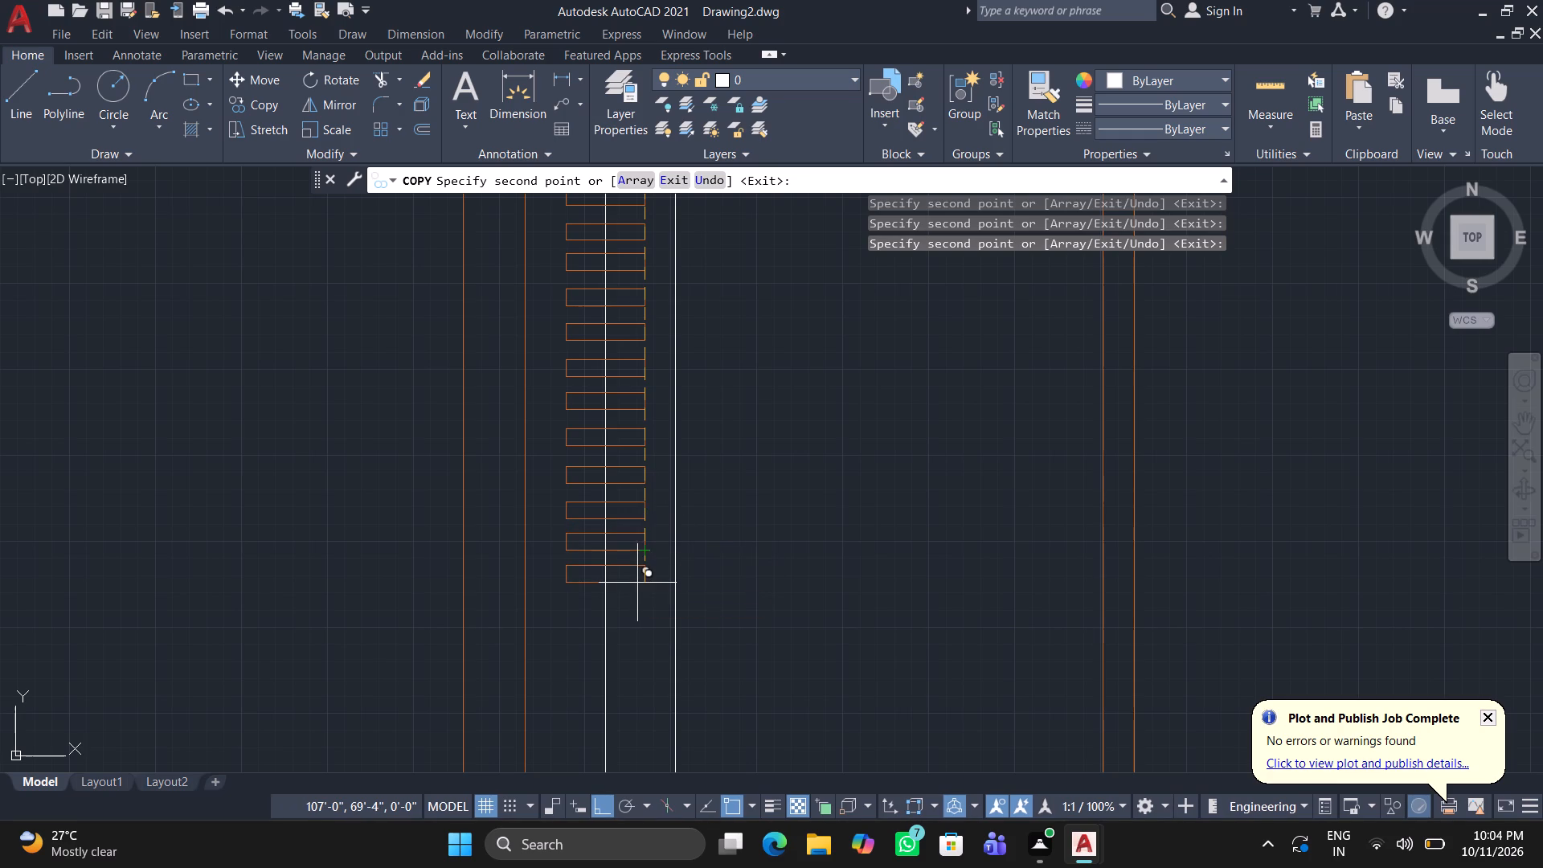
pyautogui.click(636, 617)
pyautogui.moveTo(638, 661); pyautogui.dragTo(637, 574, button='middle')
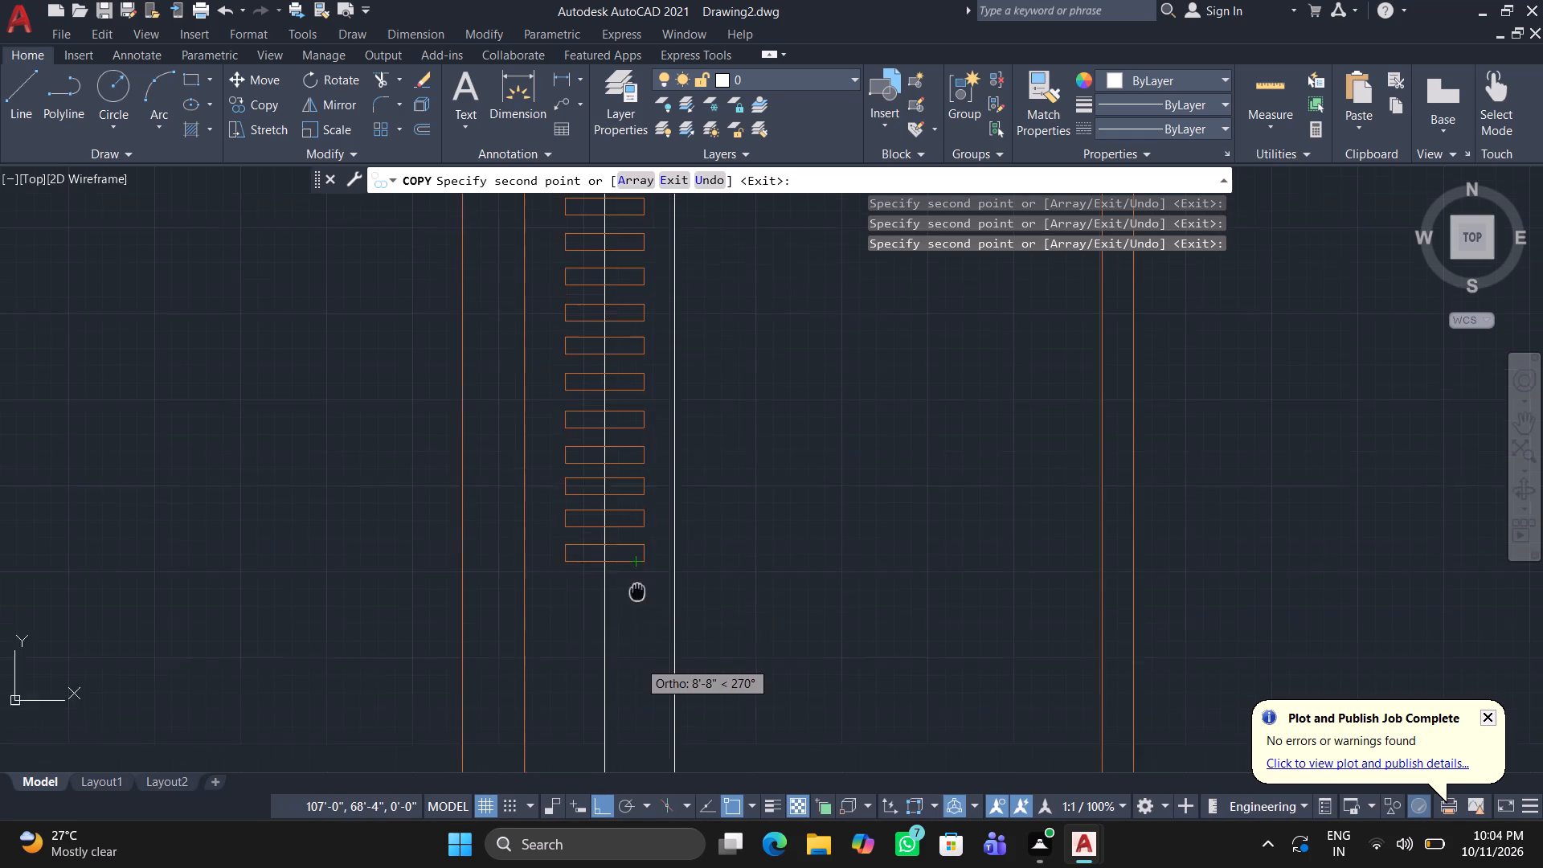
pyautogui.moveTo(637, 574); pyautogui.dragTo(637, 411, button='middle')
pyautogui.click(646, 402)
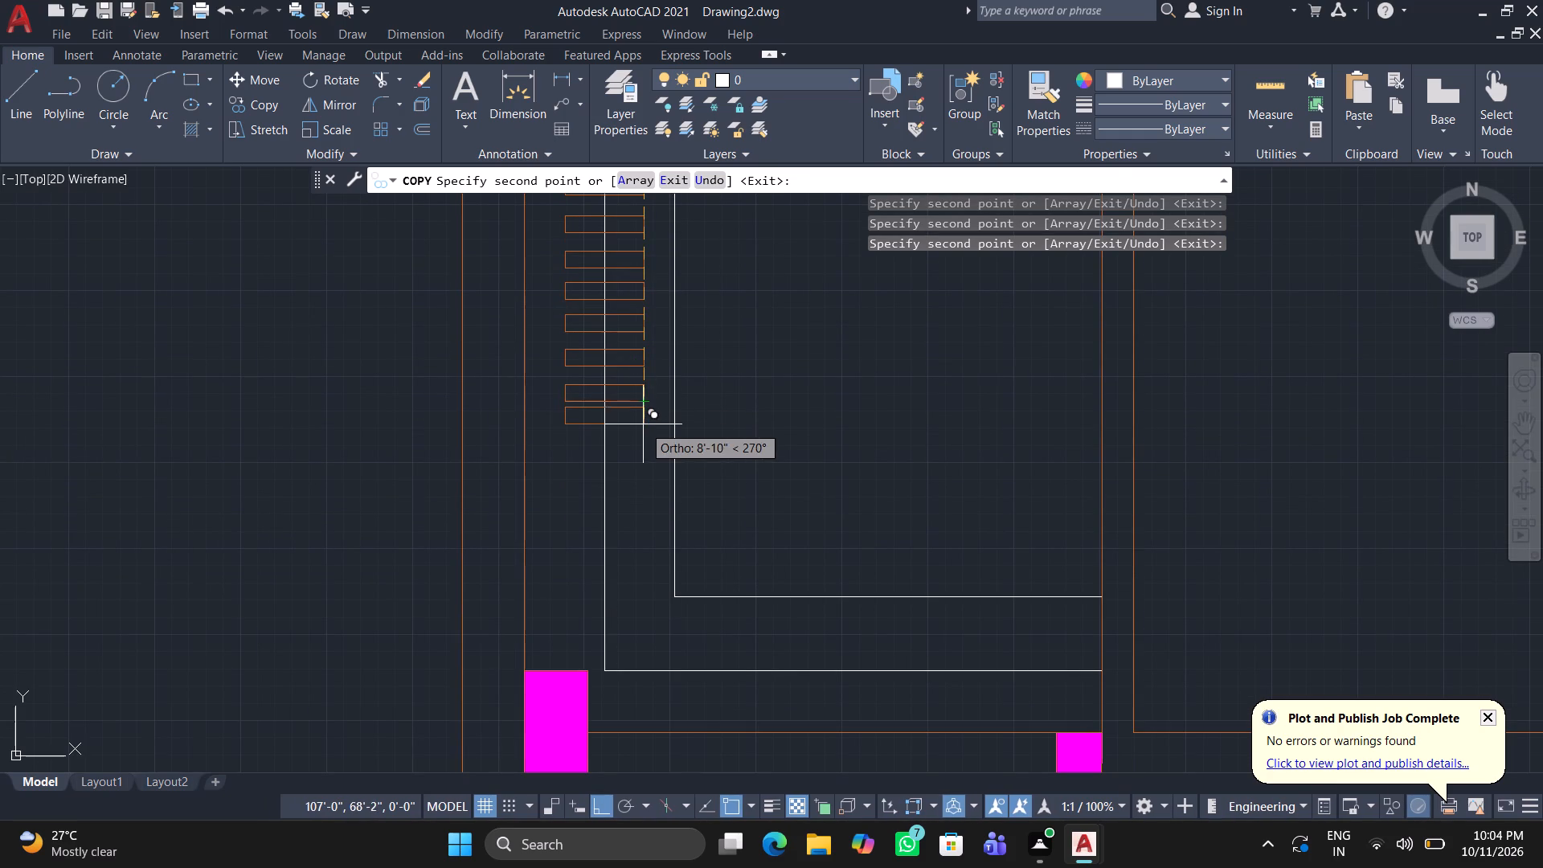
pyautogui.click(641, 432)
pyautogui.click(624, 472)
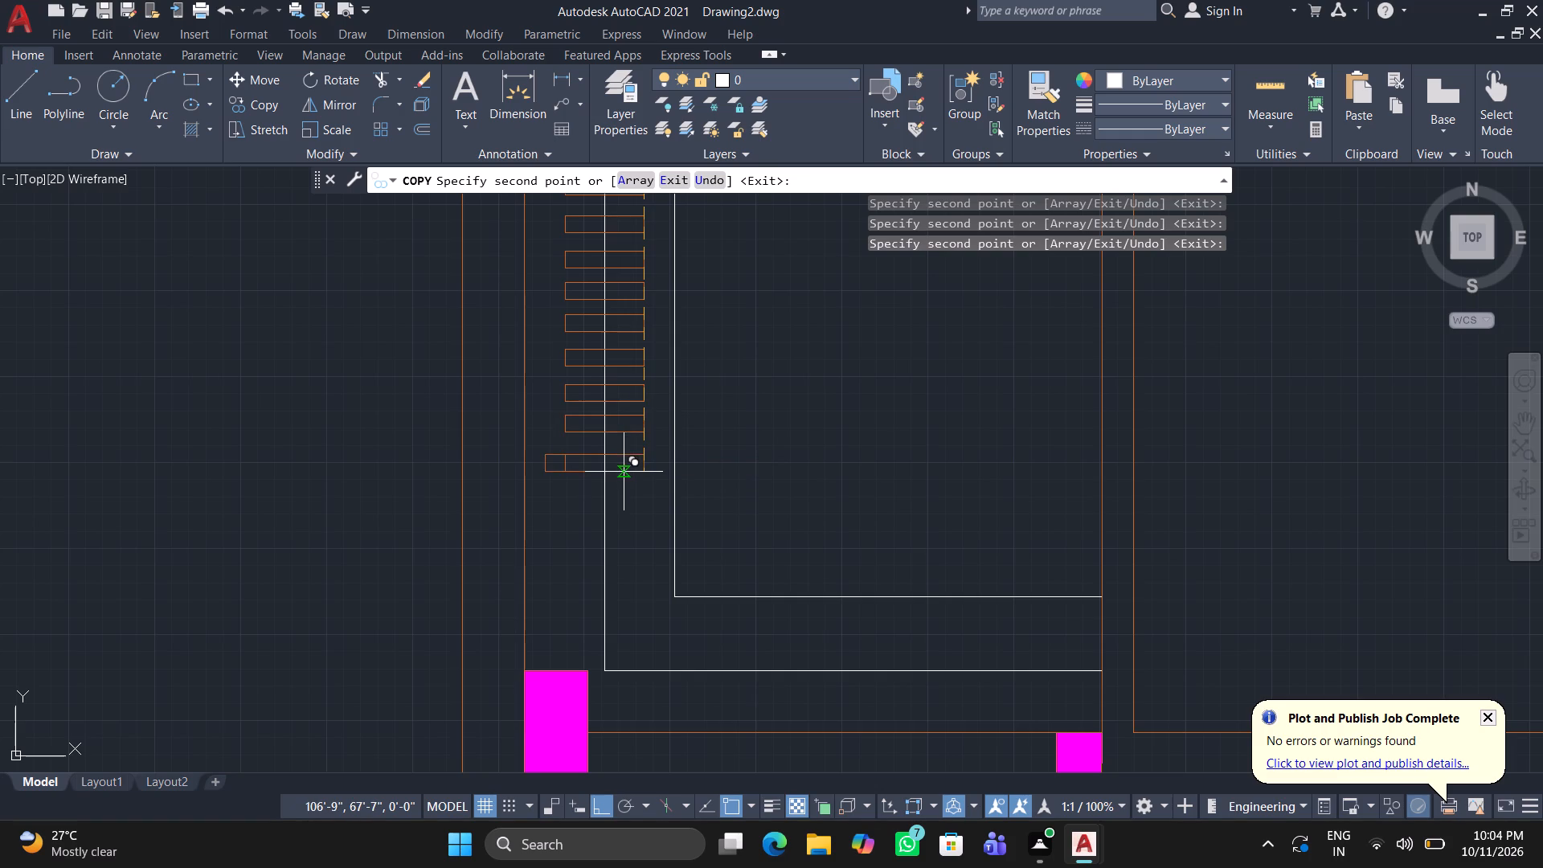
# Complete the column with five more copies down to just above the strip's bottom corner, undoing any misplaced copy.
pyautogui.click(613, 509)
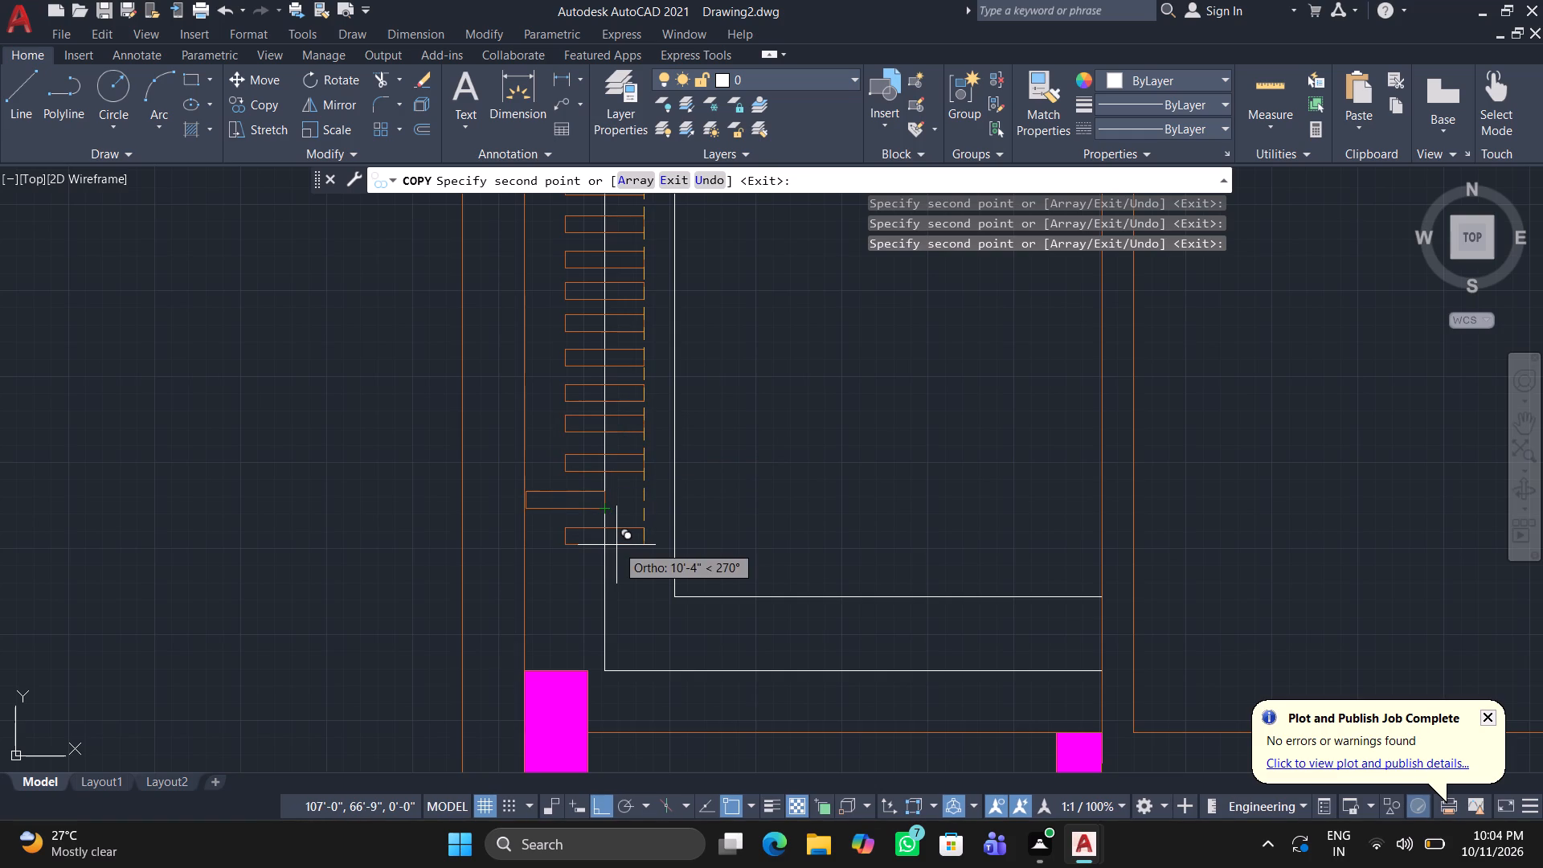
pyautogui.hotkey('ctrl', 'z')
pyautogui.click(626, 510)
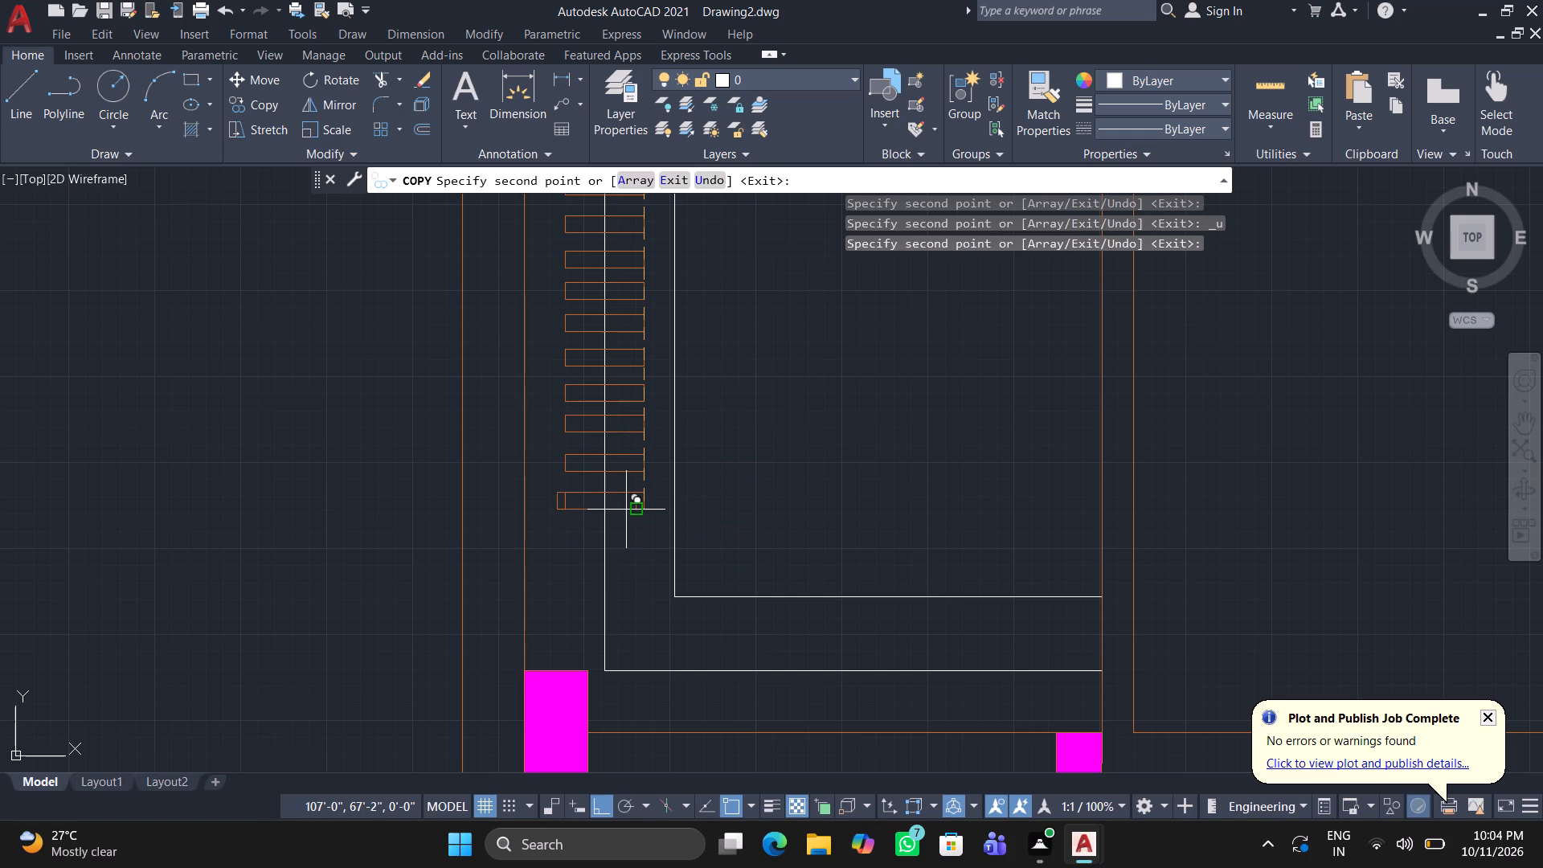
pyautogui.click(624, 549)
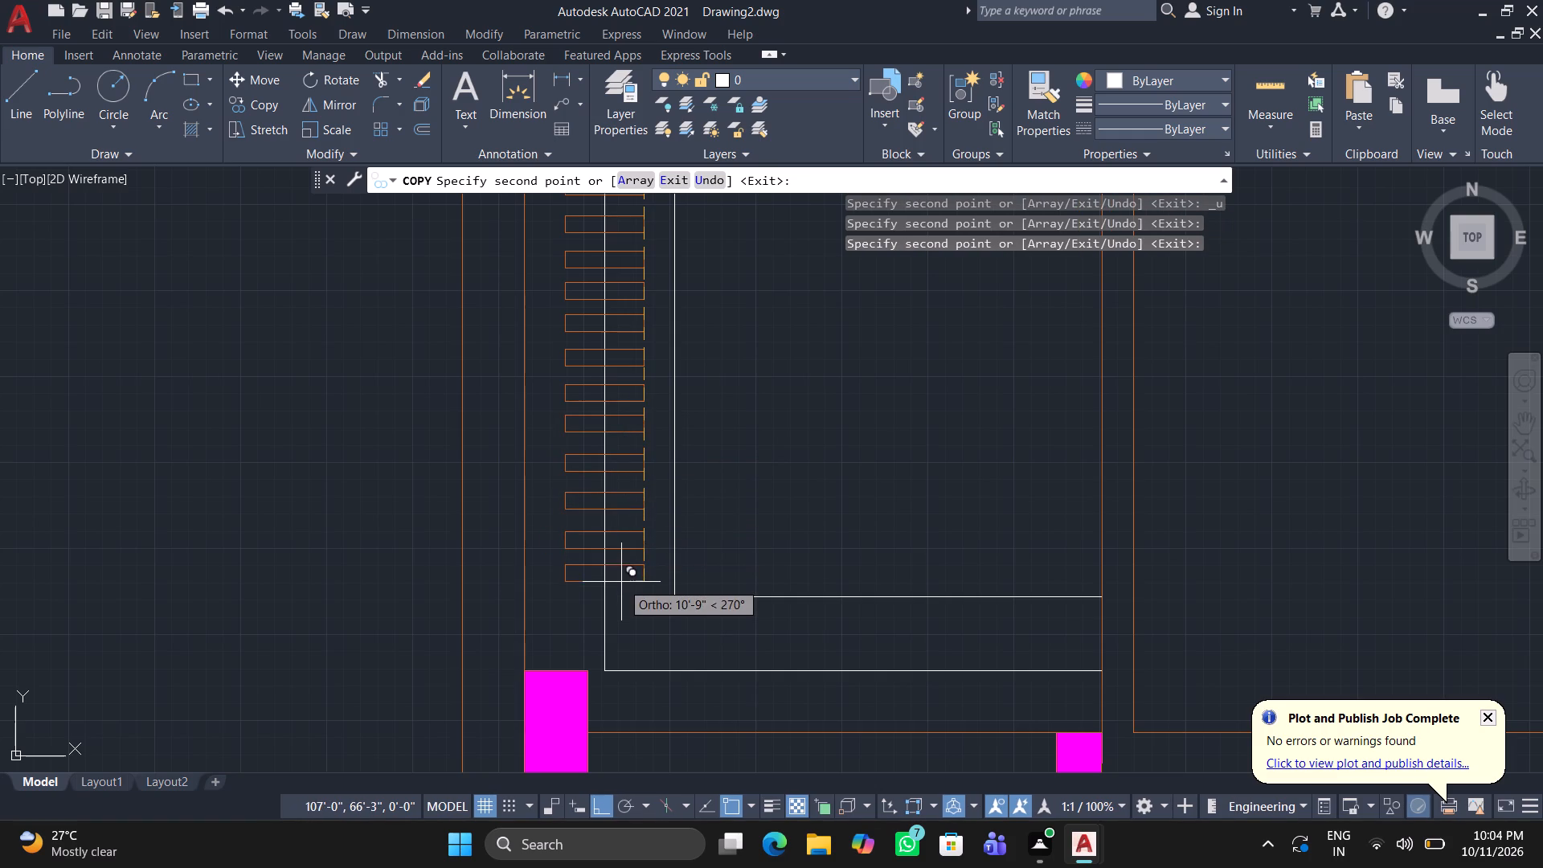
pyautogui.click(621, 584)
pyautogui.click(616, 621)
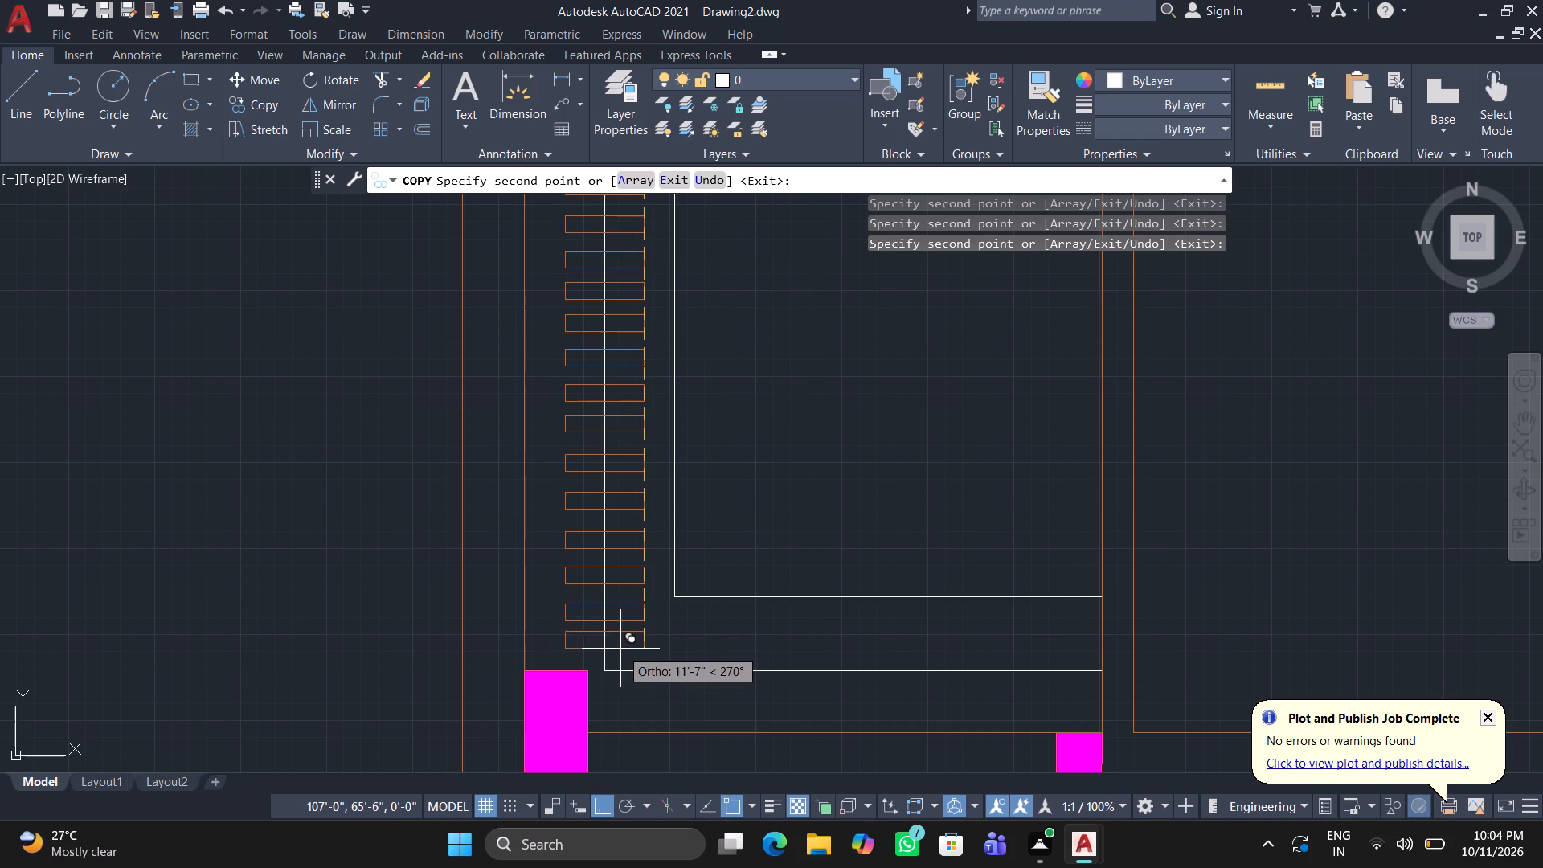
pyautogui.click(620, 661)
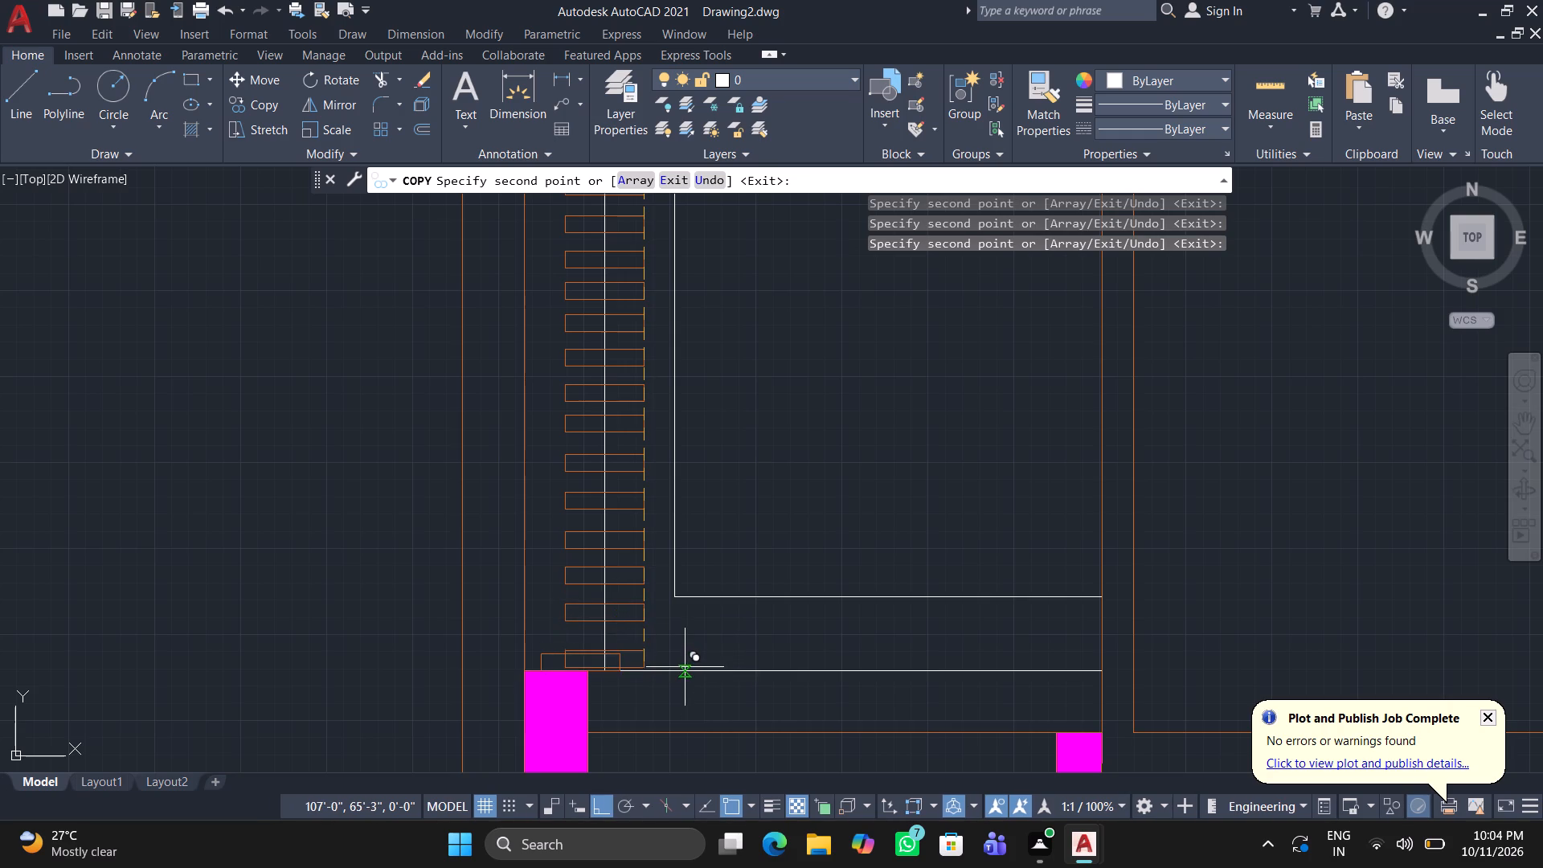
pyautogui.hotkey('ctrl', 'z')
pyautogui.click(657, 654)
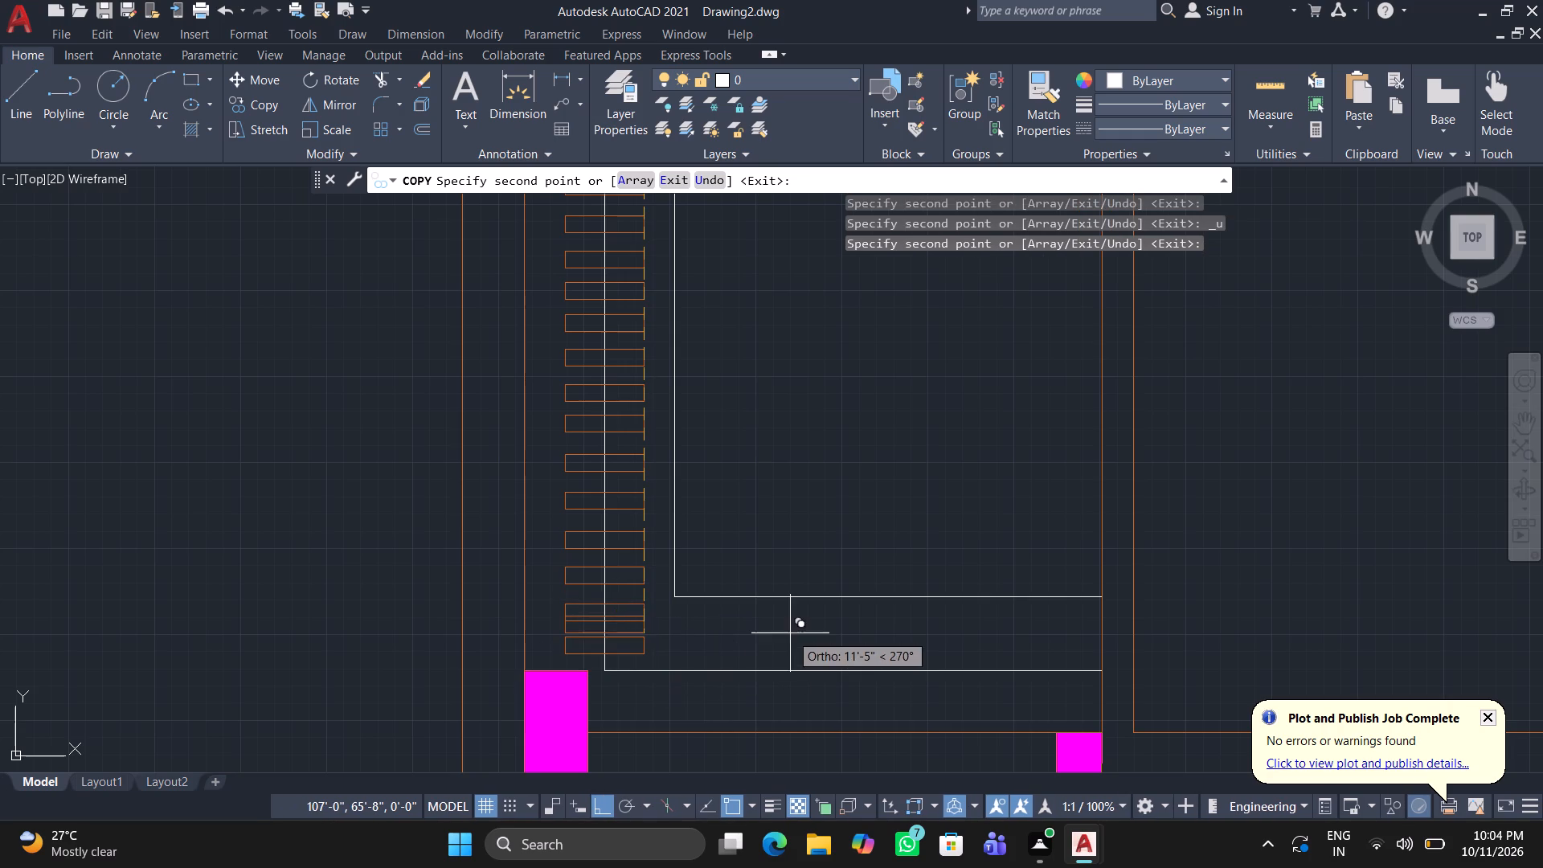
pyautogui.press('Escape')
# Copy one rectangle from the lower part of the column horizontally into the open floor area of the room.
pyautogui.scroll(-1, 699, 629)
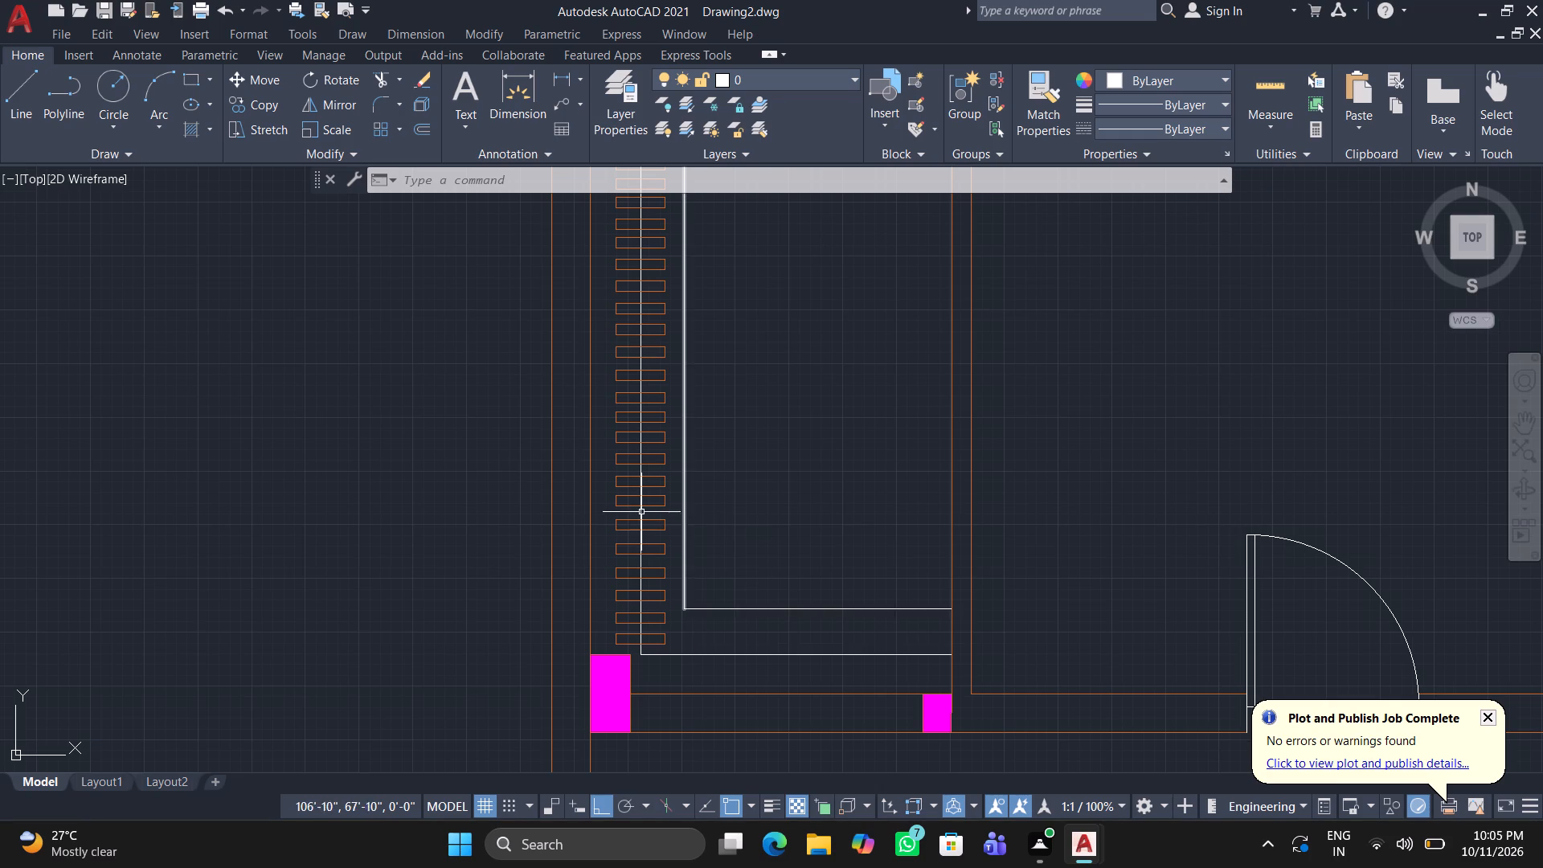
pyautogui.scroll(2, 624, 510)
pyautogui.click(586, 522)
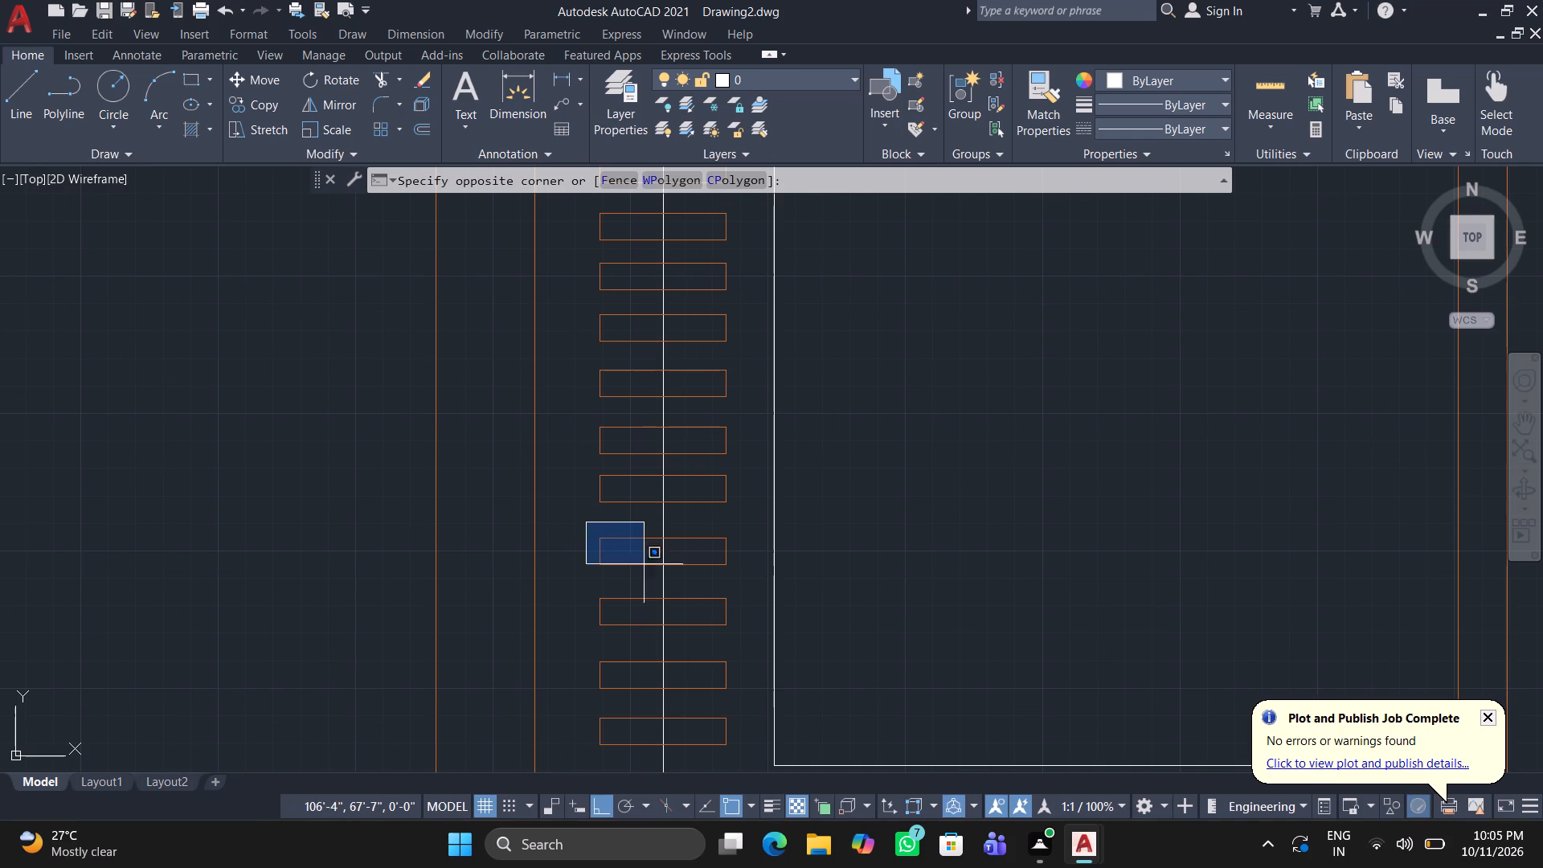
pyautogui.click(739, 589)
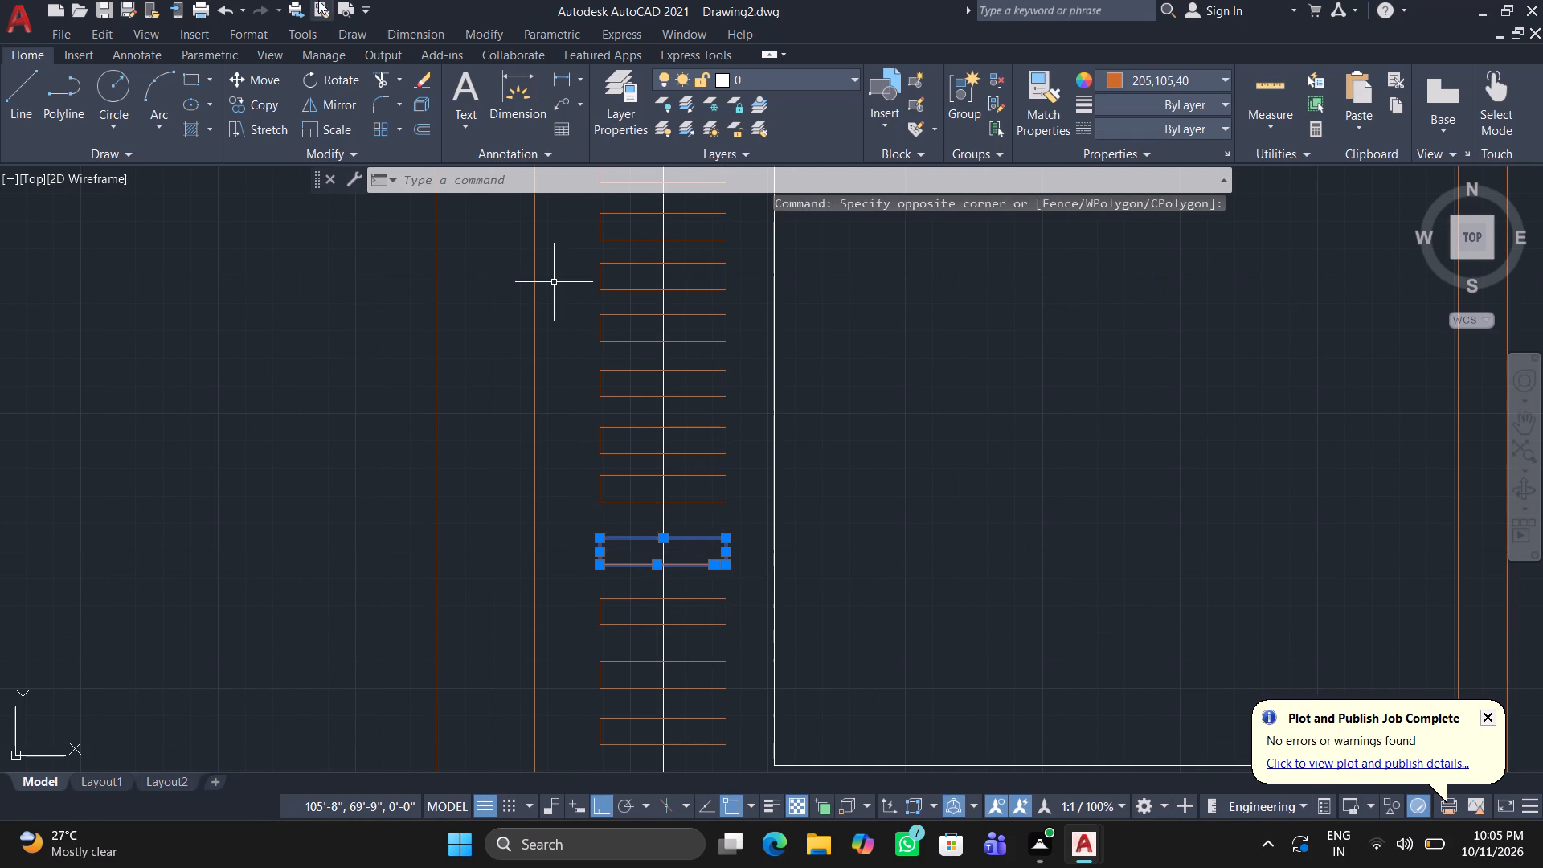
pyautogui.click(252, 104)
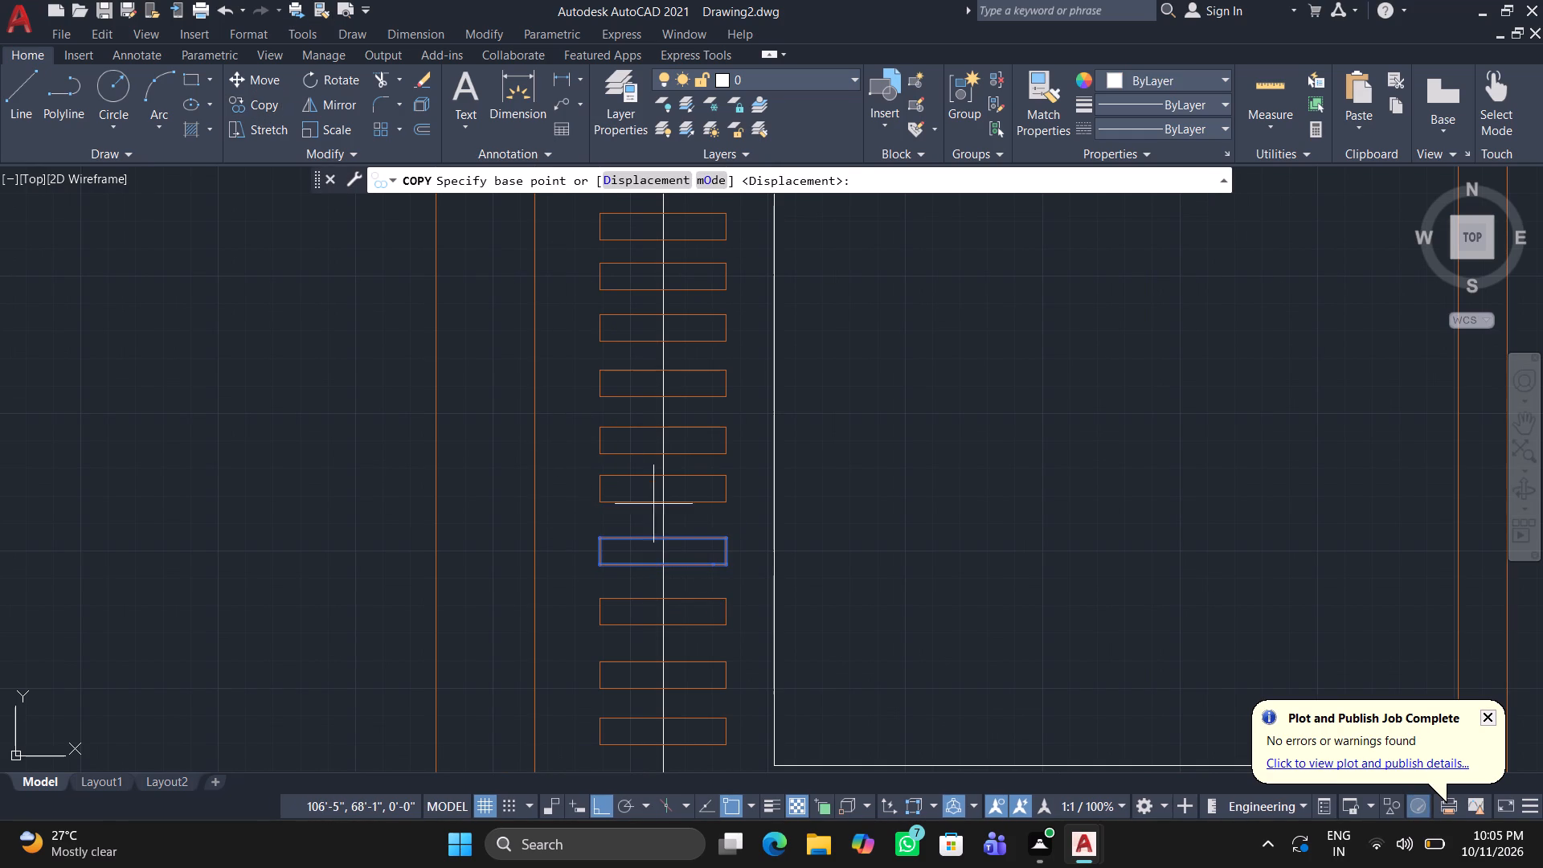
pyautogui.moveTo(668, 540); pyautogui.dragTo(686, 543)
pyautogui.click(1026, 547)
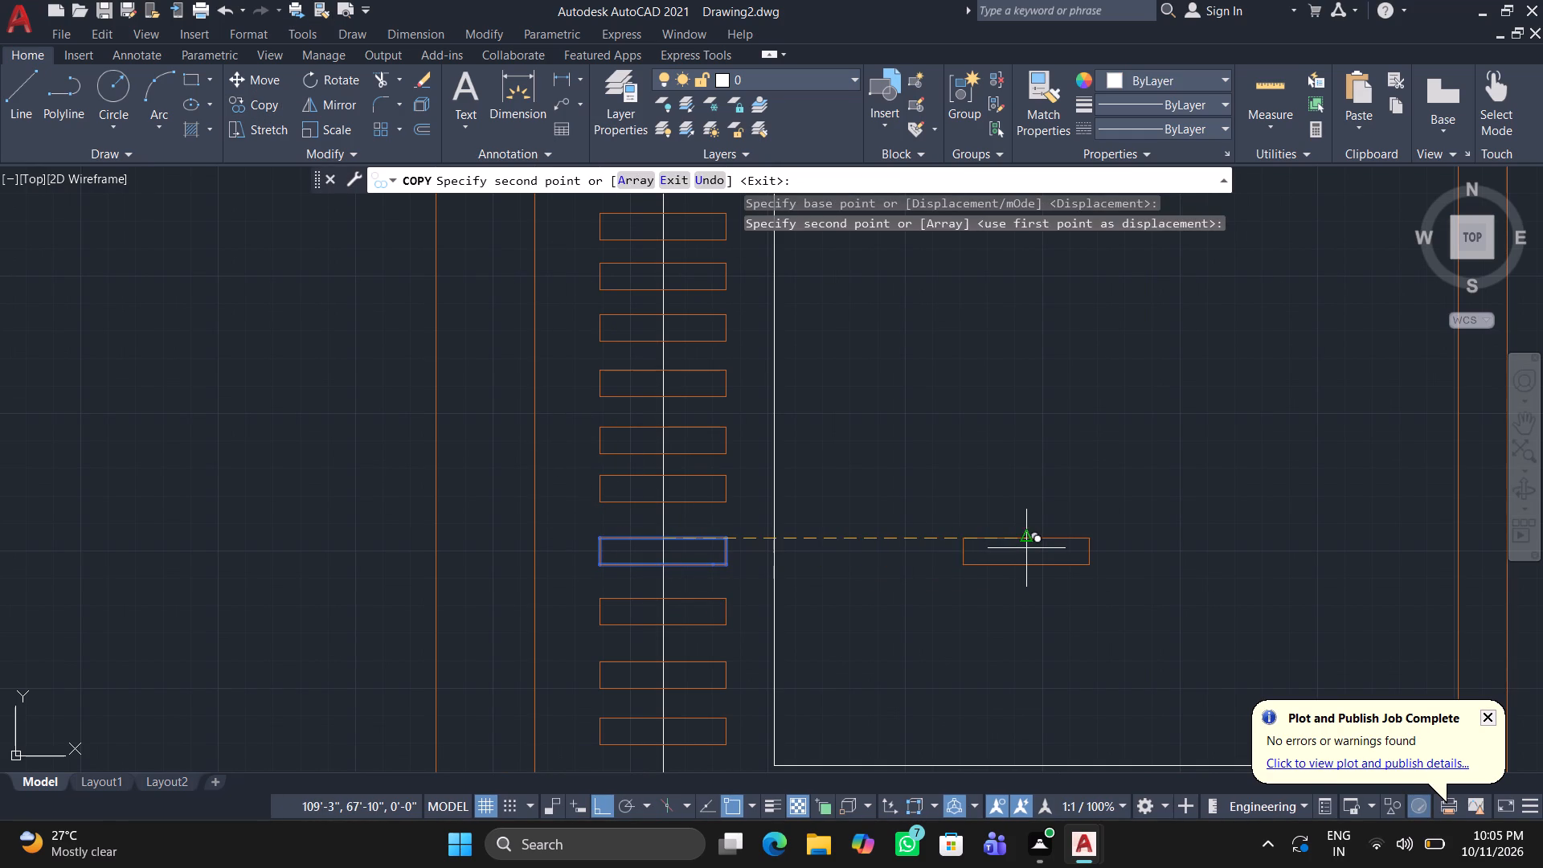
pyautogui.press('Escape')
# Rotate the copied rectangle 90° about a point on its top edge so it stands upright.
pyautogui.moveTo(924, 458); pyautogui.dragTo(919, 547)
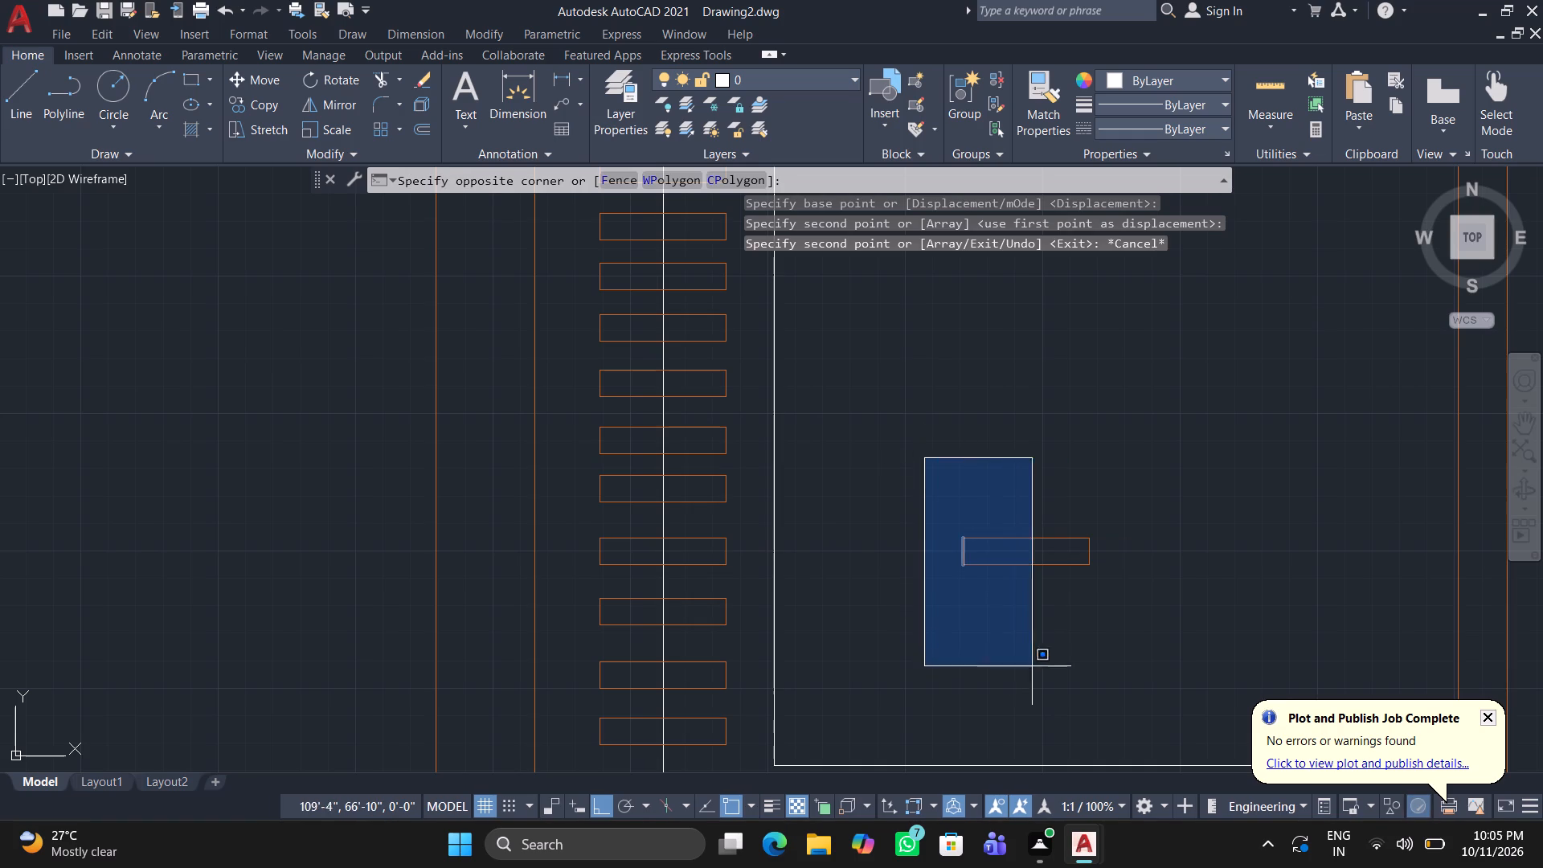
pyautogui.click(1169, 653)
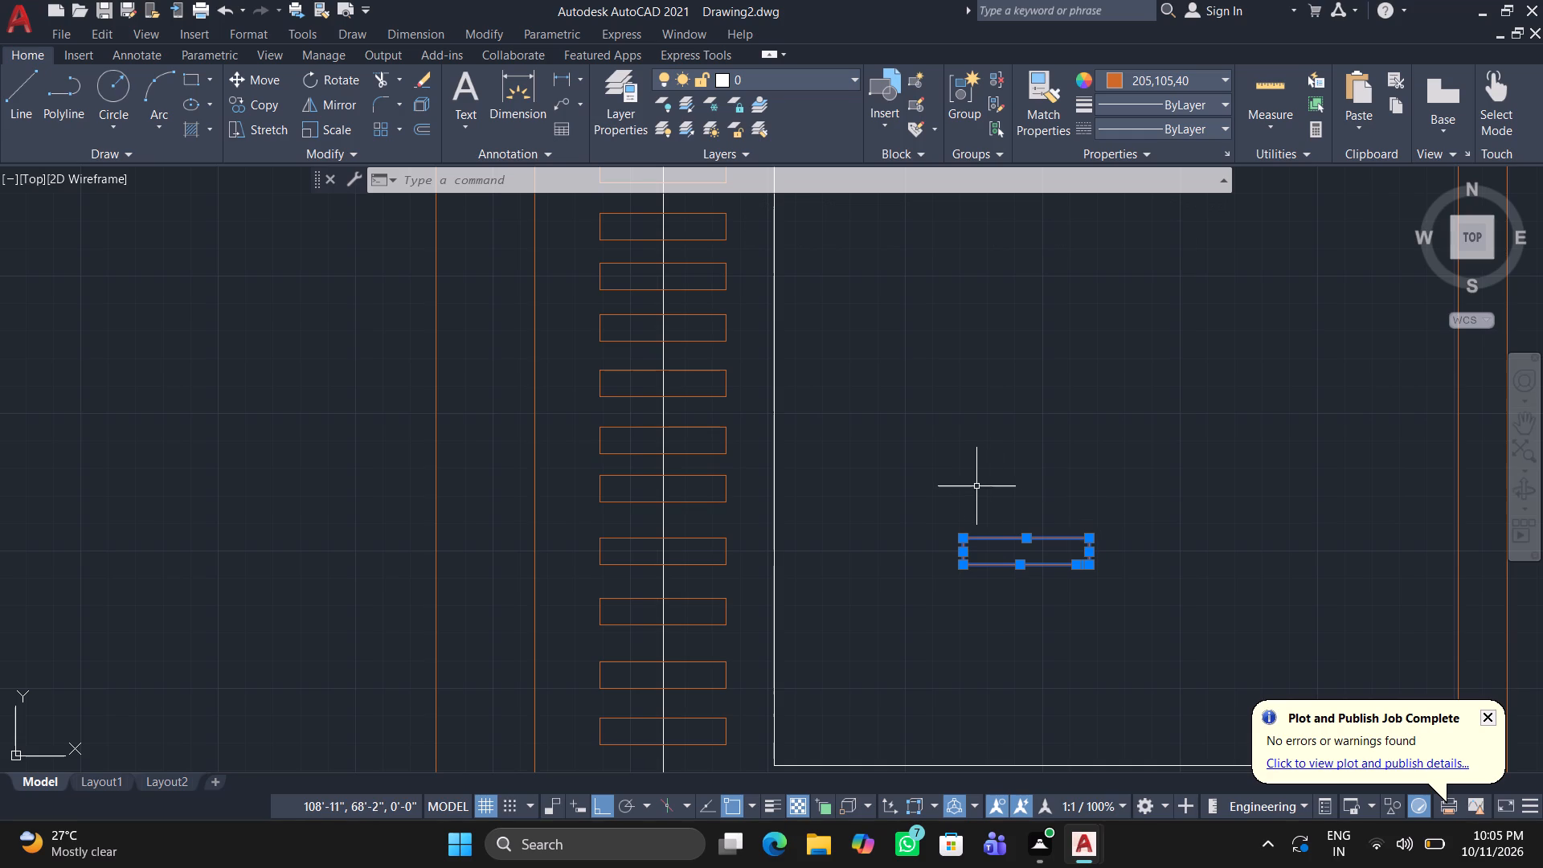
pyautogui.click(352, 69)
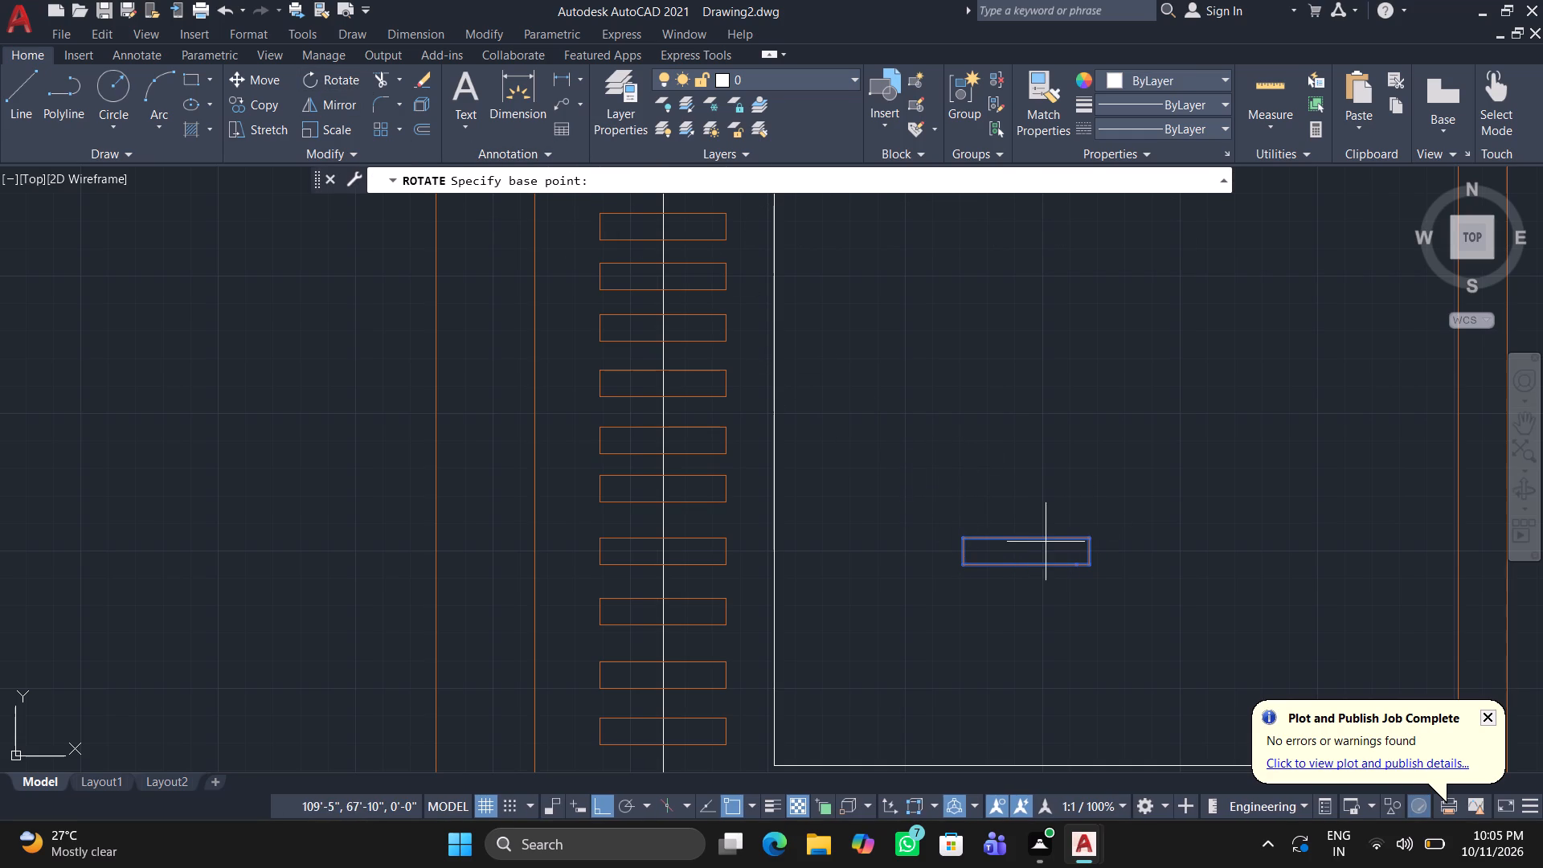
pyautogui.click(1038, 542)
pyautogui.click(1020, 443)
# With Ortho off, copy the upright rectangle by its top-left corner across the bottom strip's outer horizontal line, just beside the column's lowest rectangle.
pyautogui.click(1016, 439)
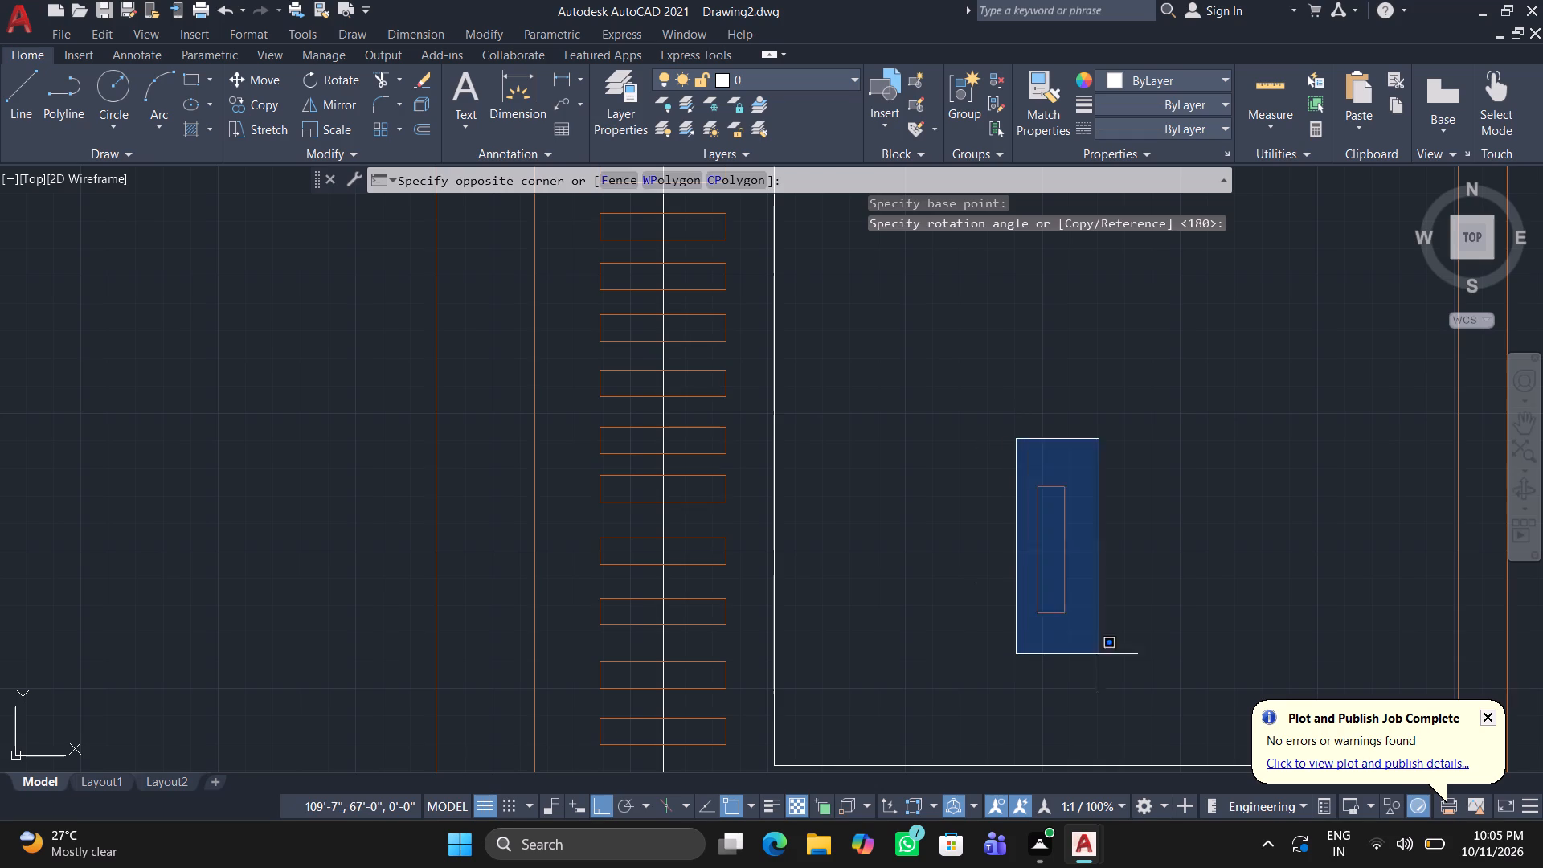
pyautogui.click(1158, 649)
pyautogui.click(268, 105)
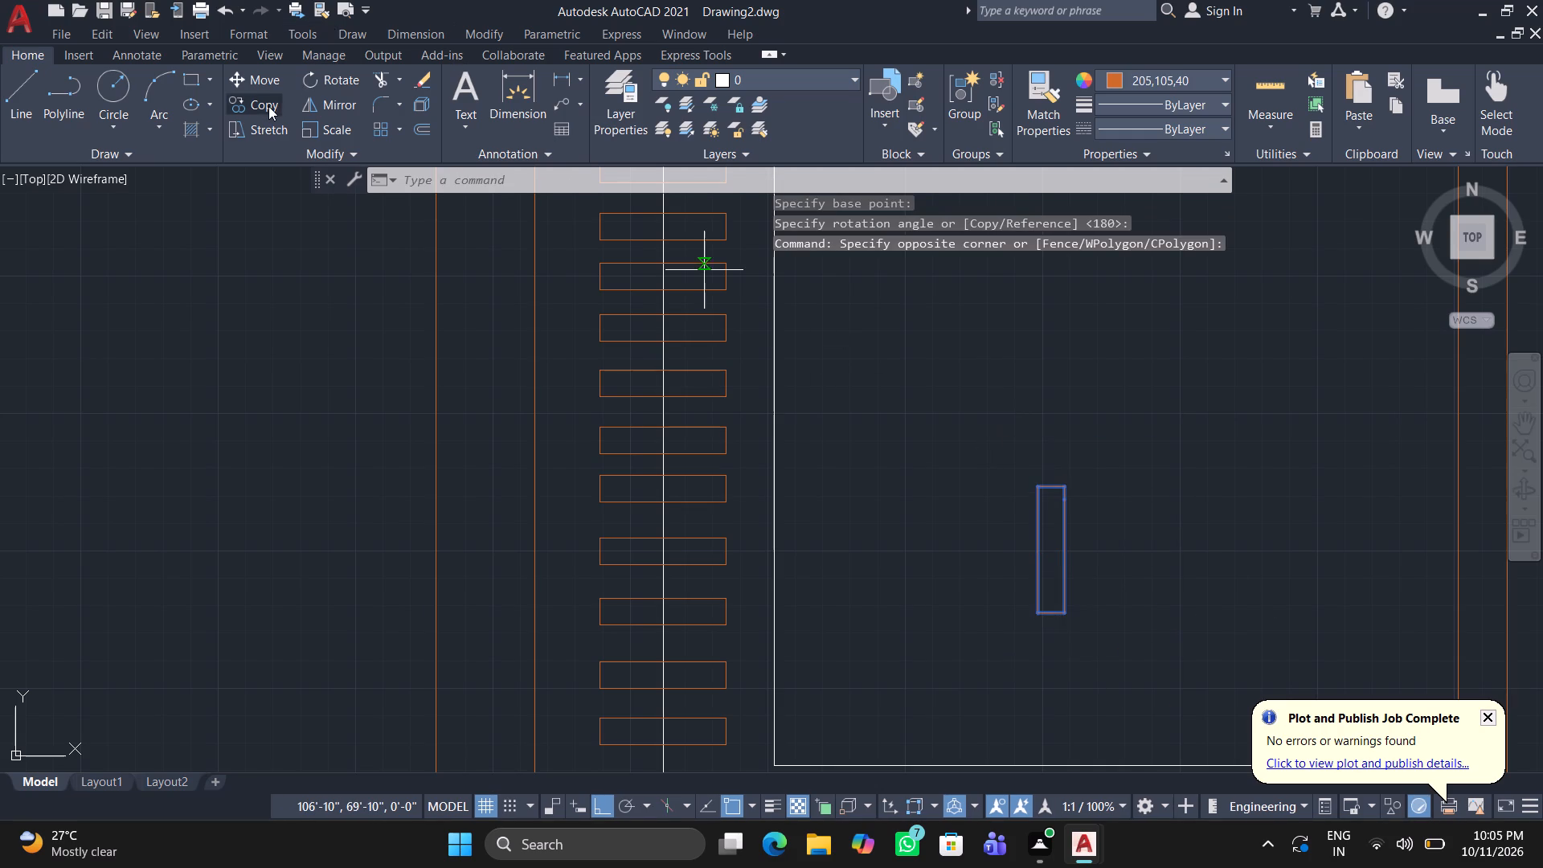
pyautogui.moveTo(1037, 490); pyautogui.dragTo(1035, 502)
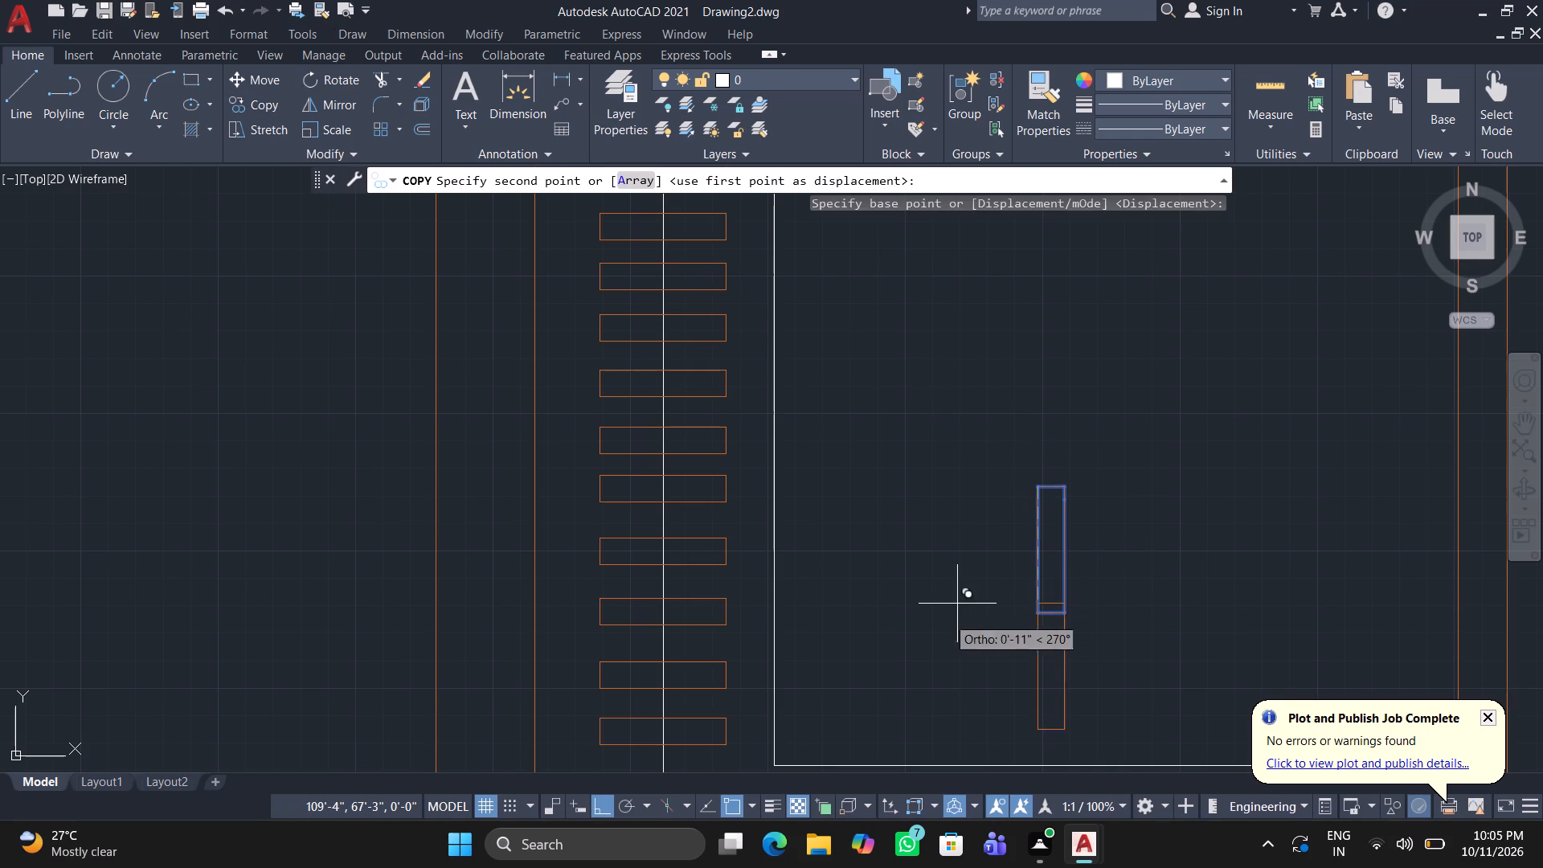
pyautogui.click(605, 804)
pyautogui.moveTo(879, 698); pyautogui.dragTo(878, 390, button='middle')
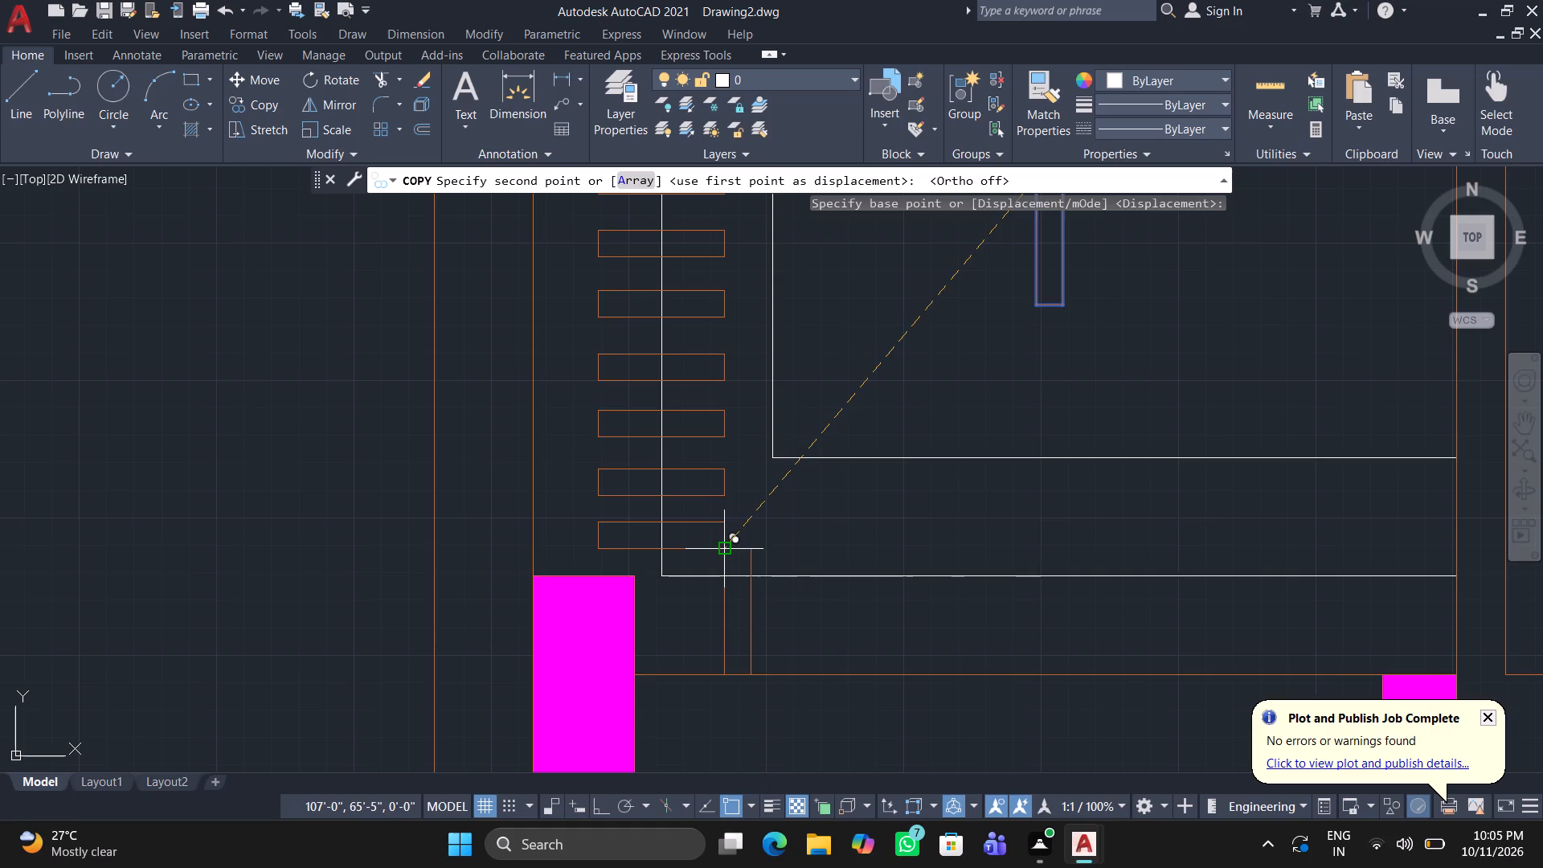
pyautogui.click(767, 527)
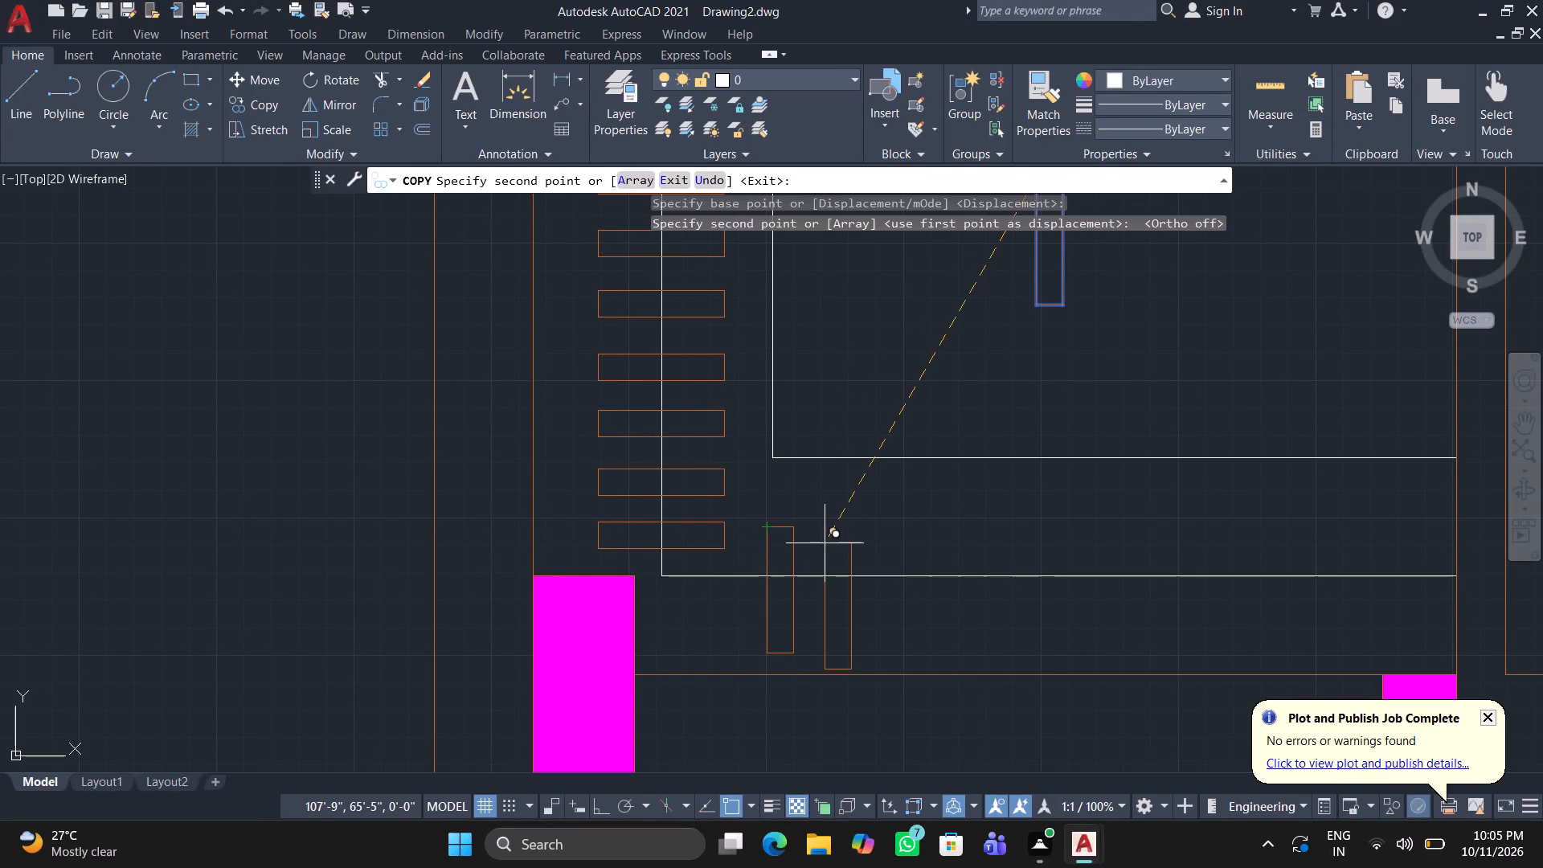
# Switch Ortho back on and finish copying the upright rectangle.
pyautogui.press('F8')
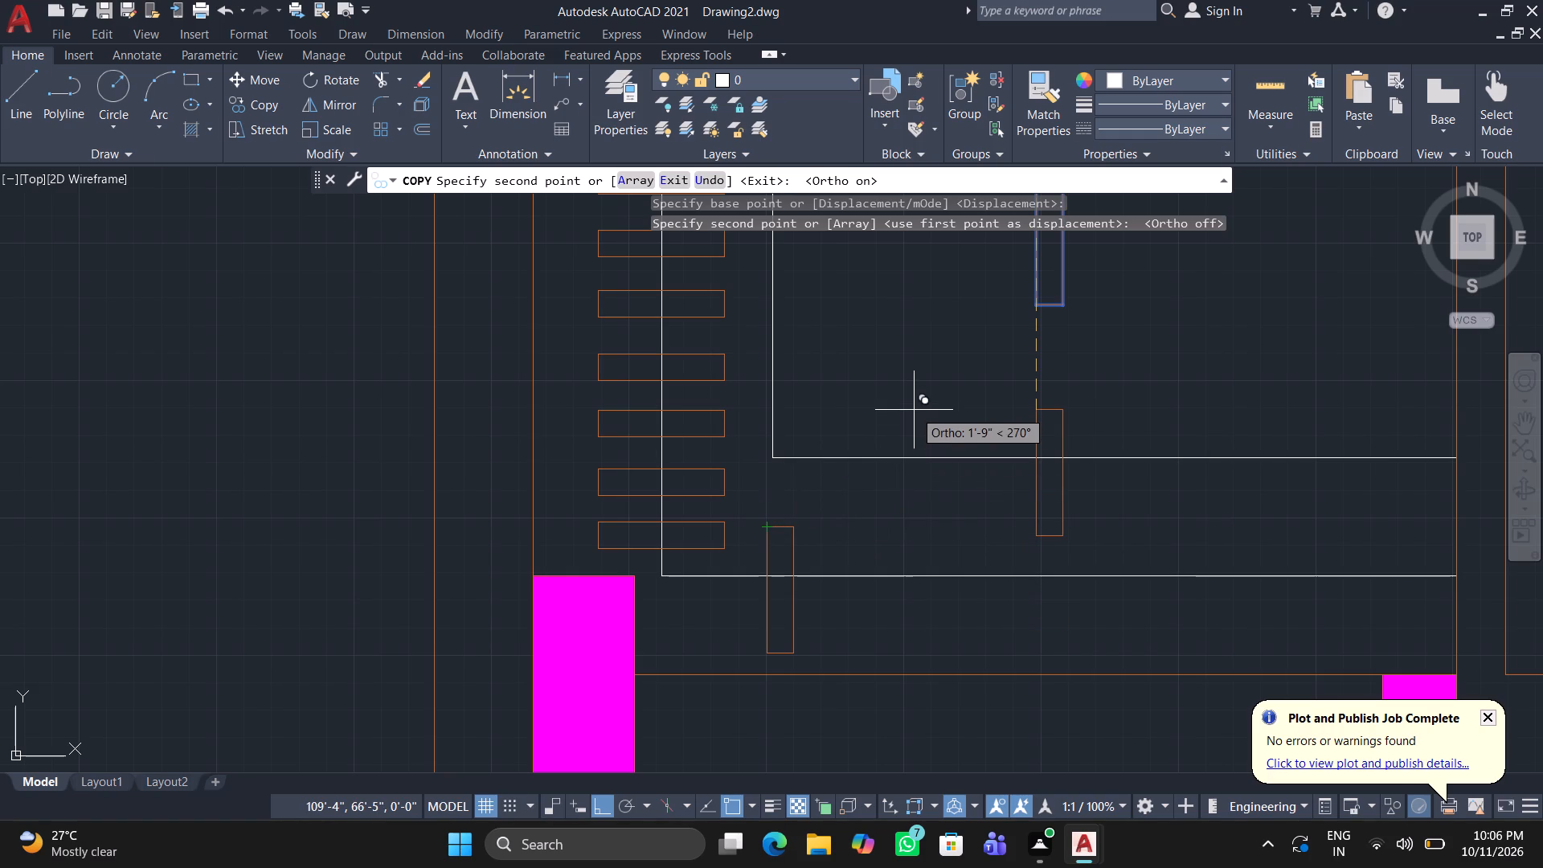
pyautogui.press('F8')
pyautogui.press('F8')
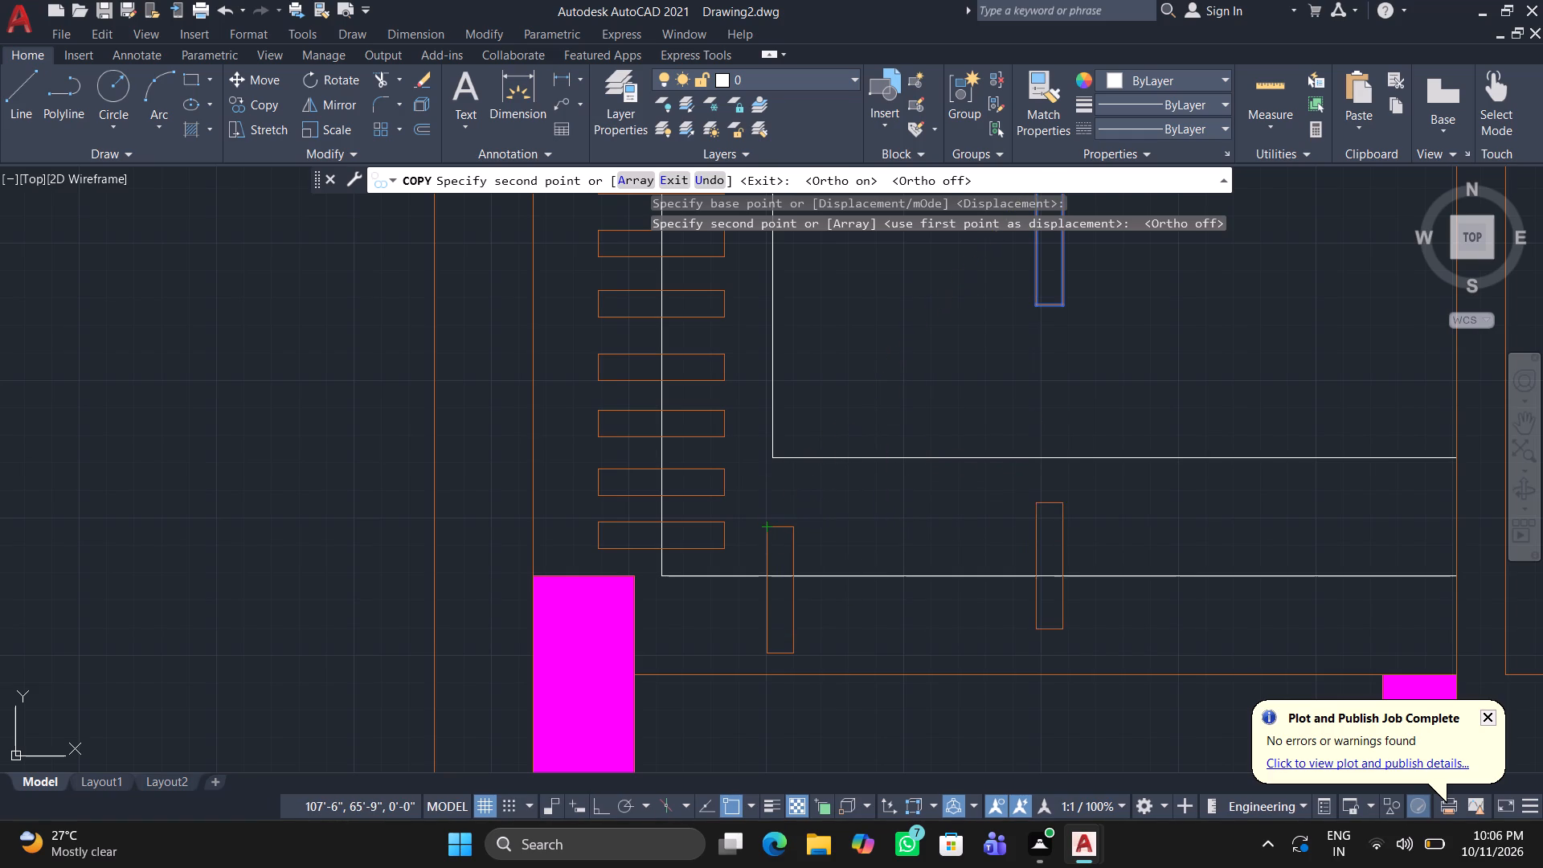
pyautogui.press('Return')
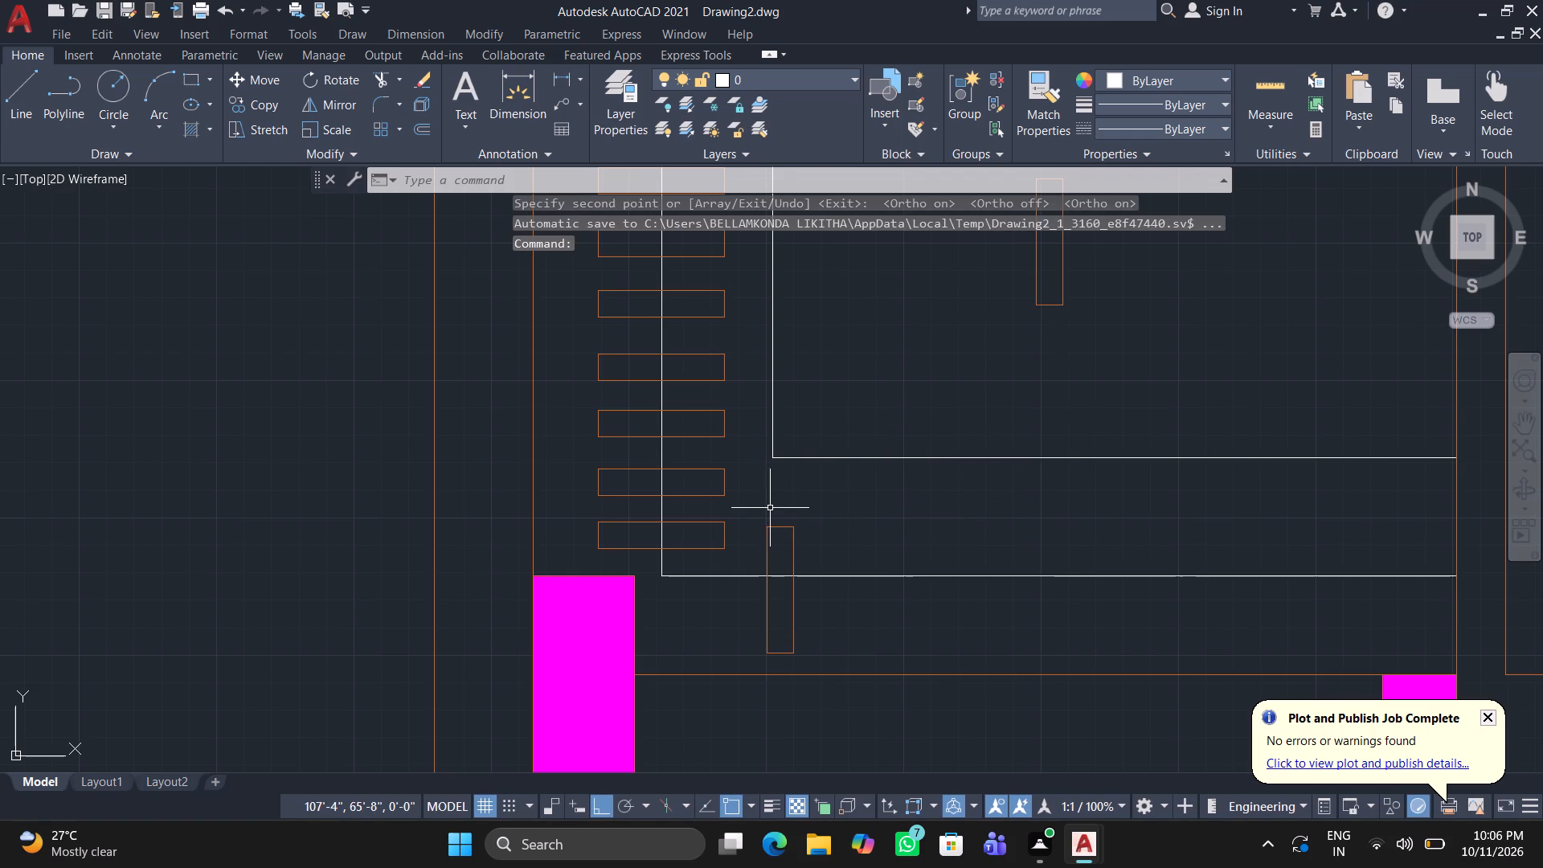
# Copy the upright rectangle beside the column ten times horizontally along the bottom strip, about 5 to 6 inches apart, up to the partition wall.
pyautogui.click(757, 508)
pyautogui.click(825, 674)
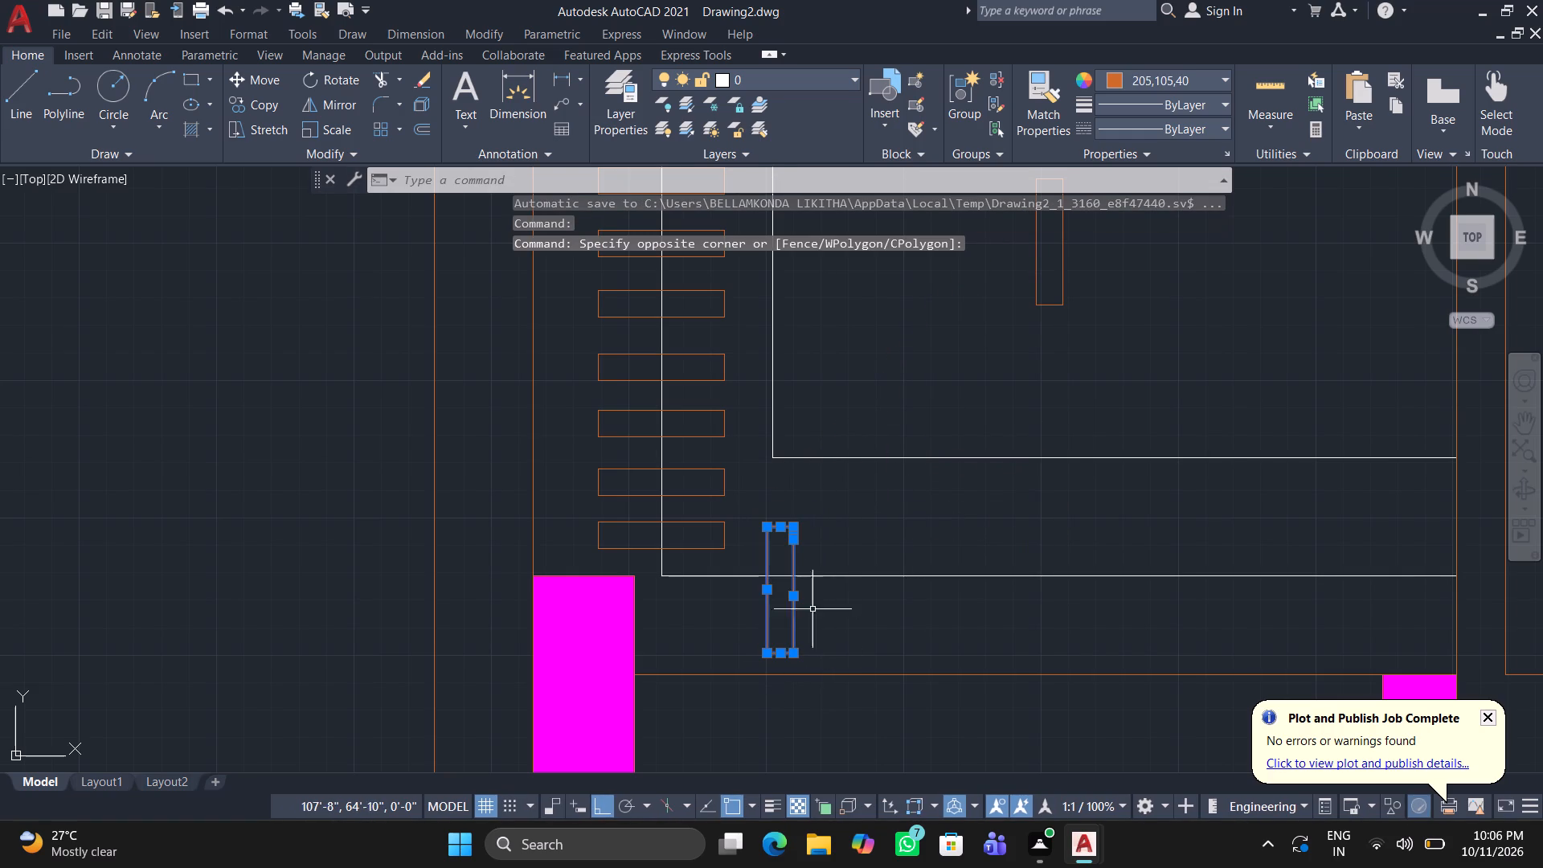
pyautogui.click(256, 98)
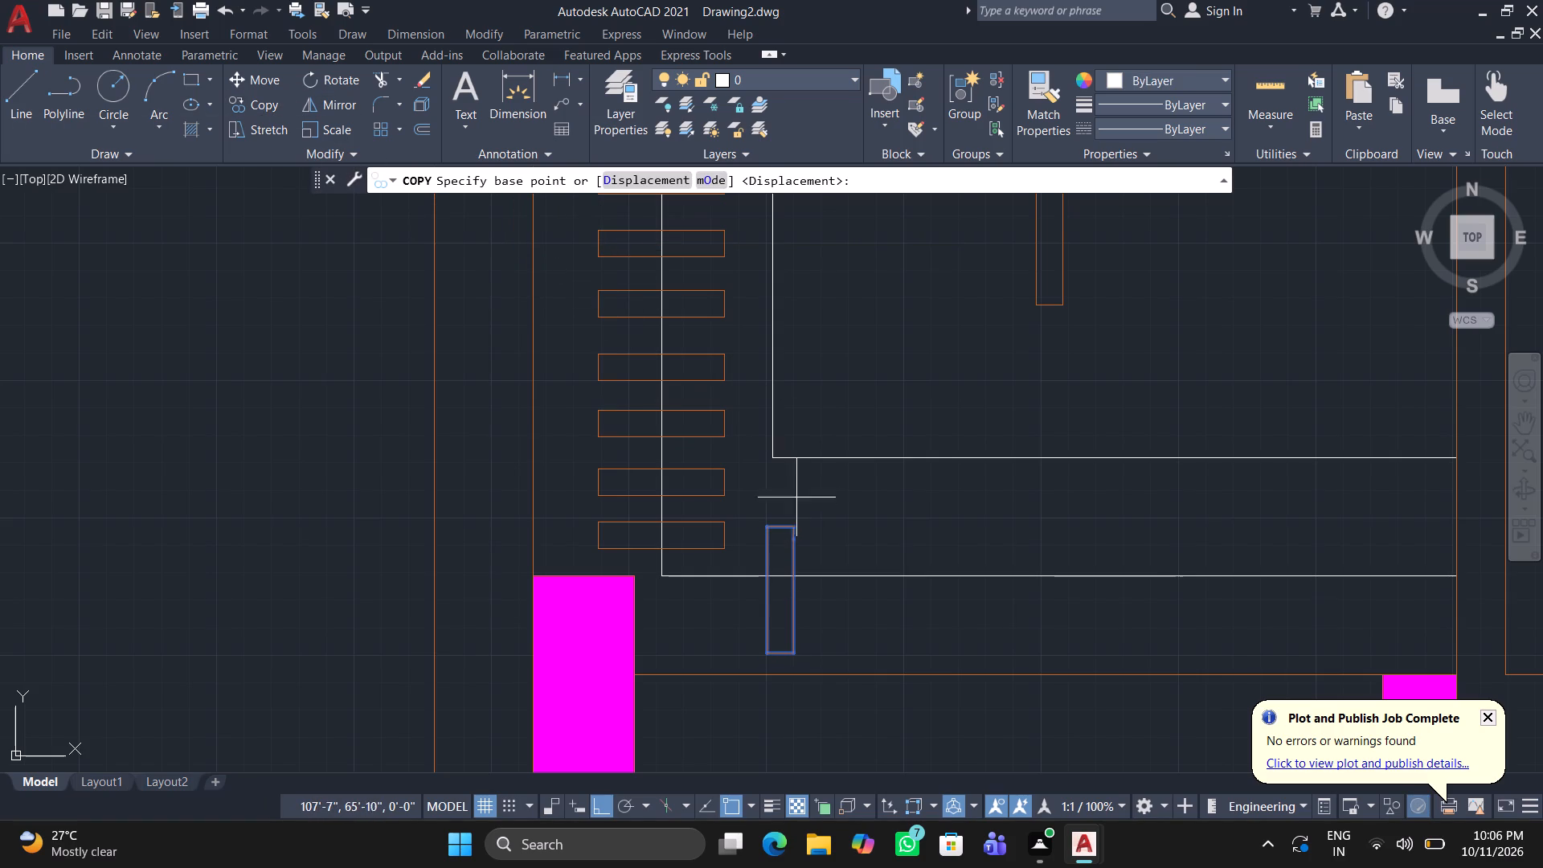
pyautogui.click(788, 526)
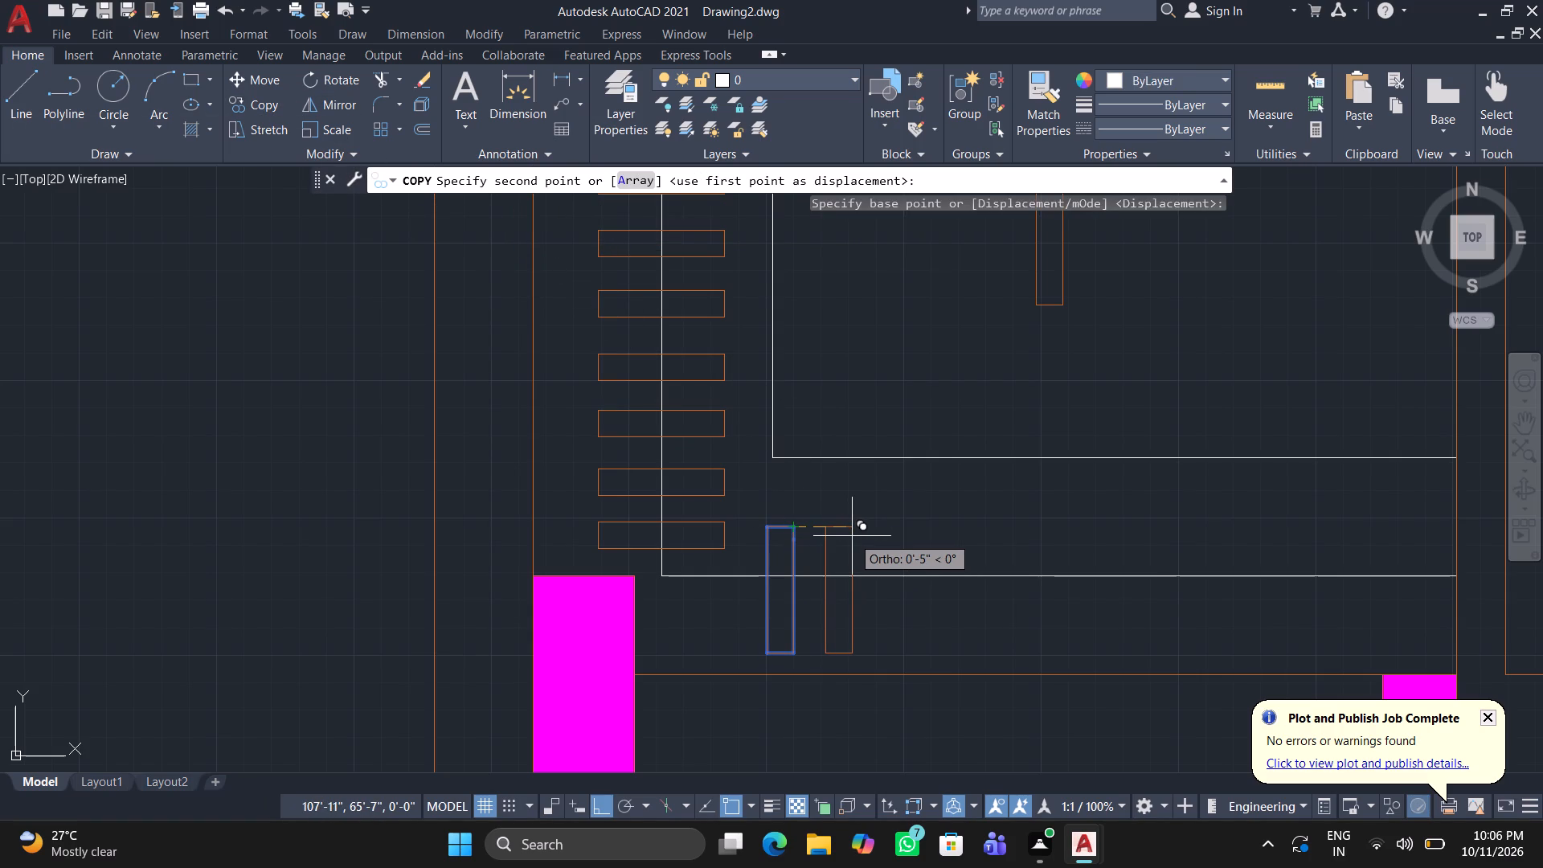
pyautogui.click(854, 538)
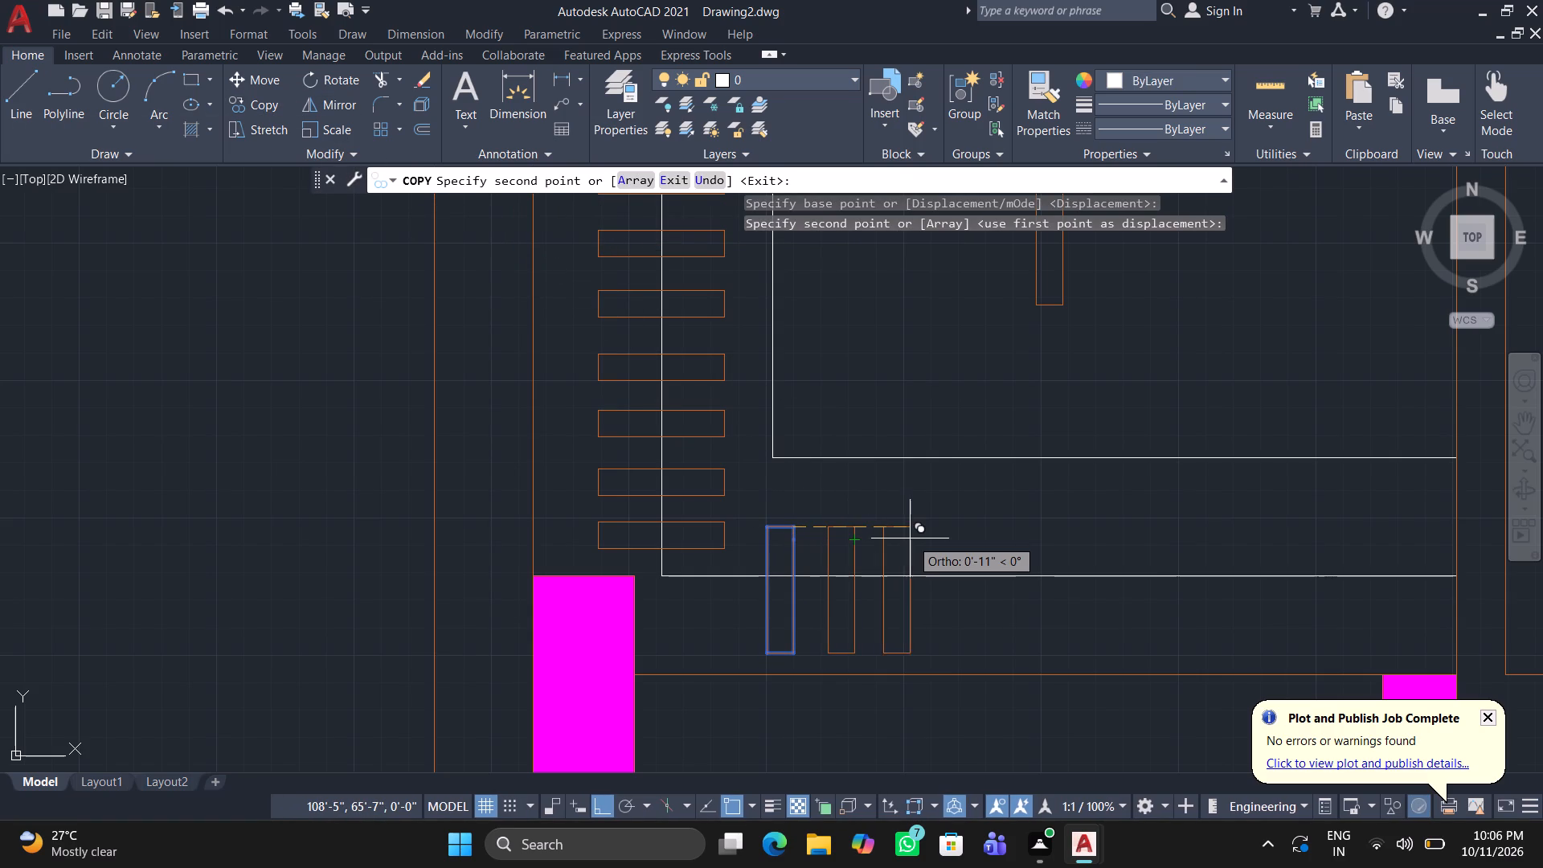
pyautogui.click(914, 540)
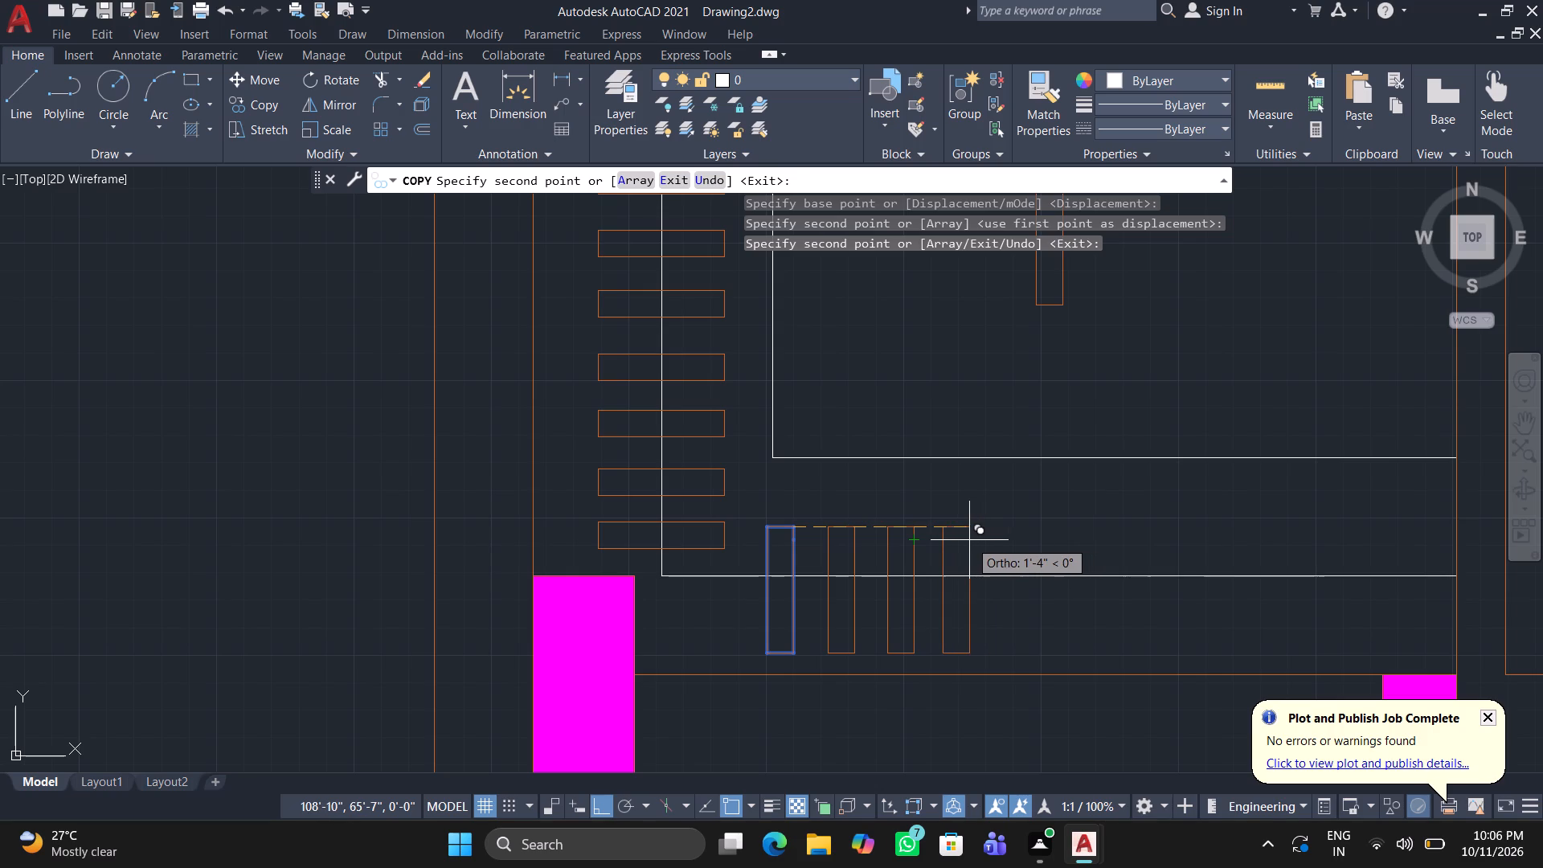
pyautogui.click(970, 541)
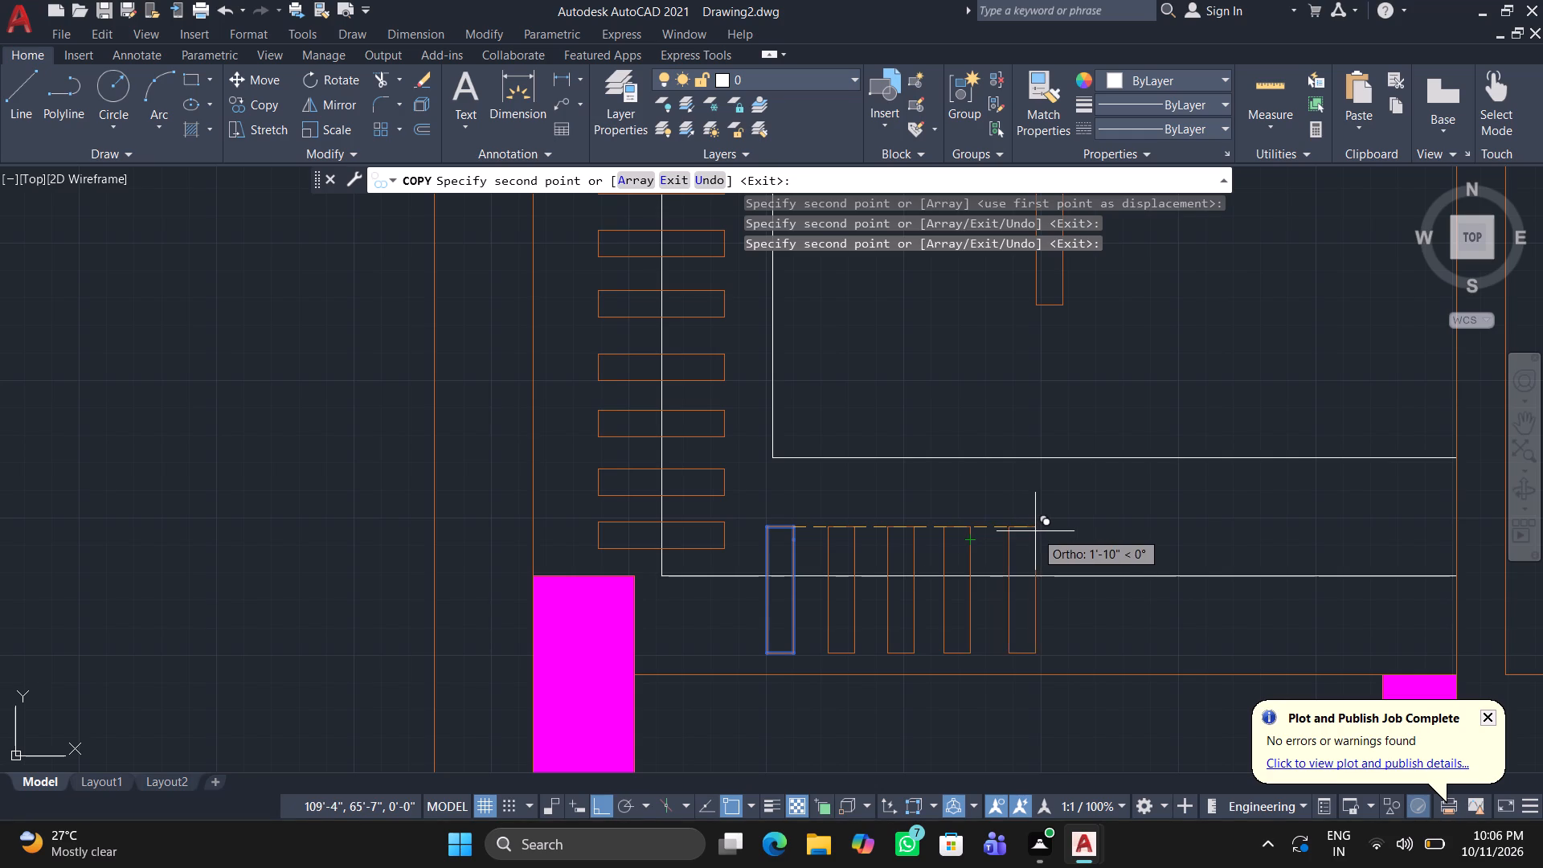
pyautogui.click(1021, 538)
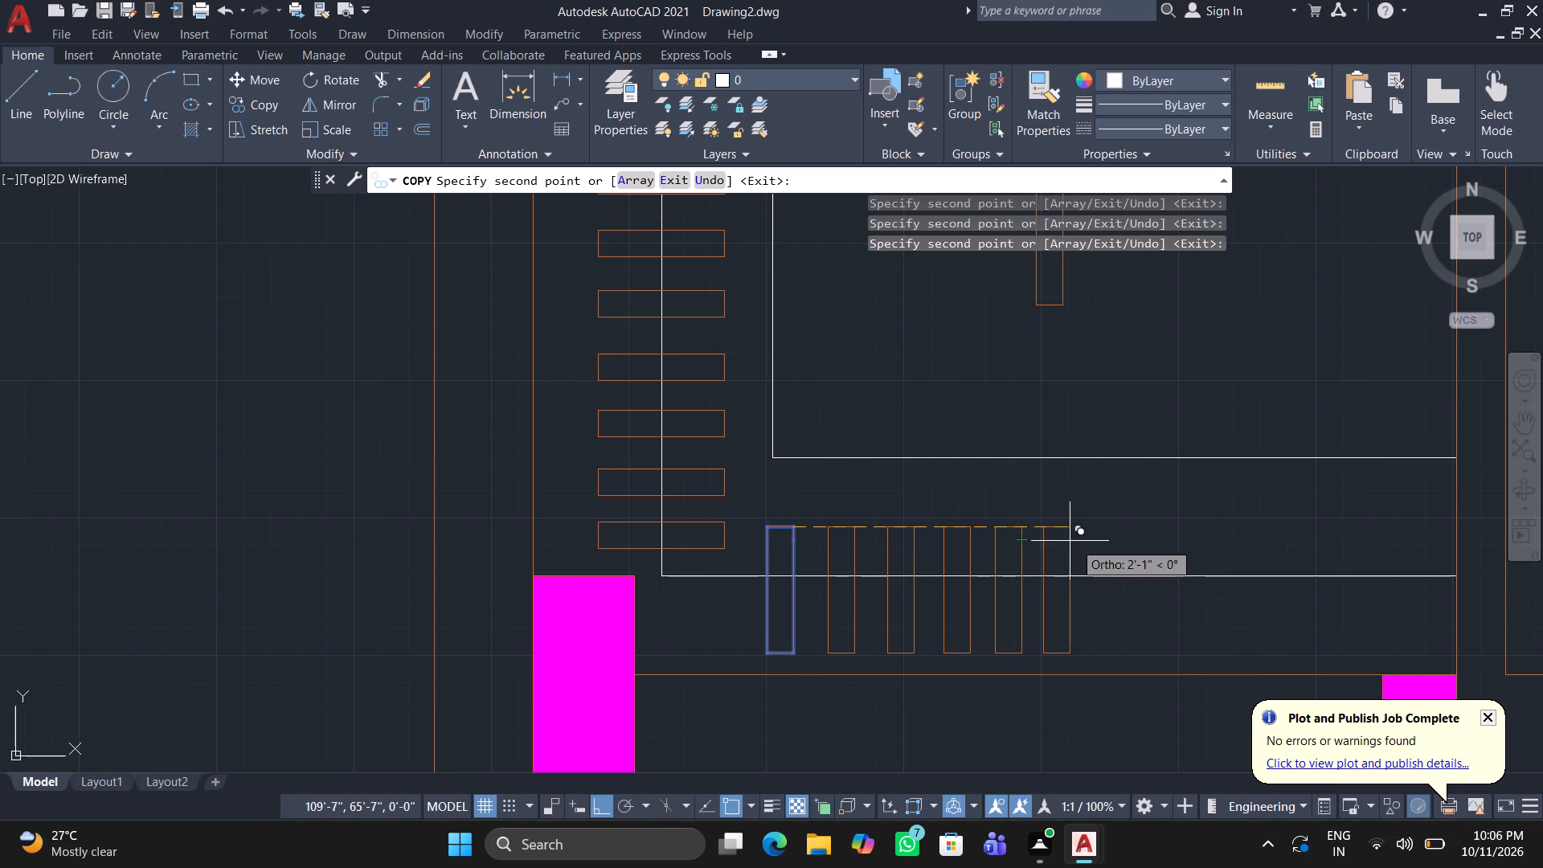
pyautogui.click(1087, 542)
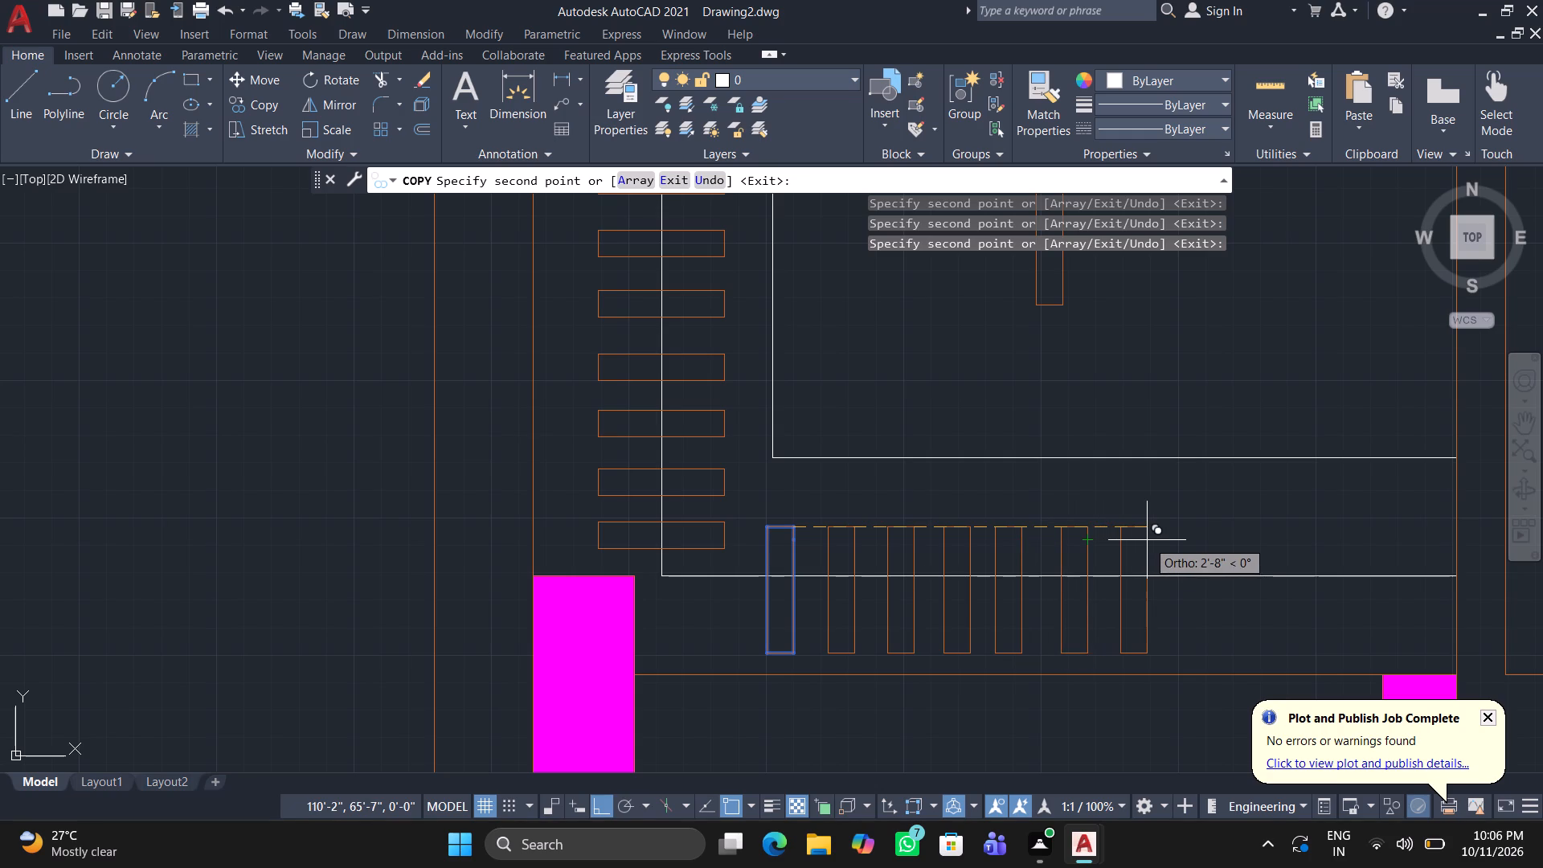
pyautogui.click(1146, 540)
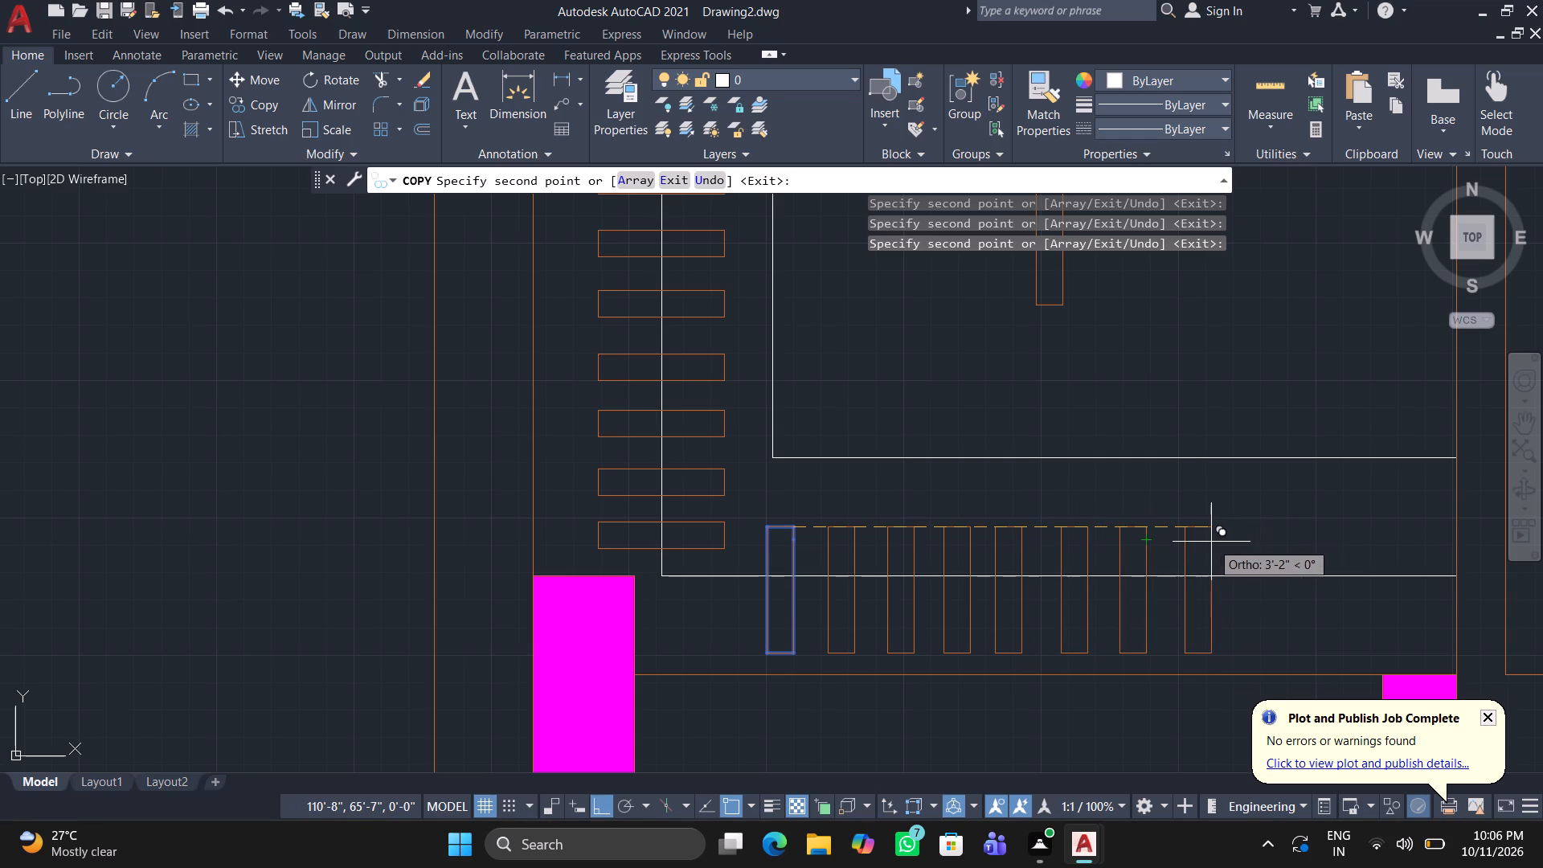
pyautogui.click(1209, 543)
pyautogui.click(1274, 544)
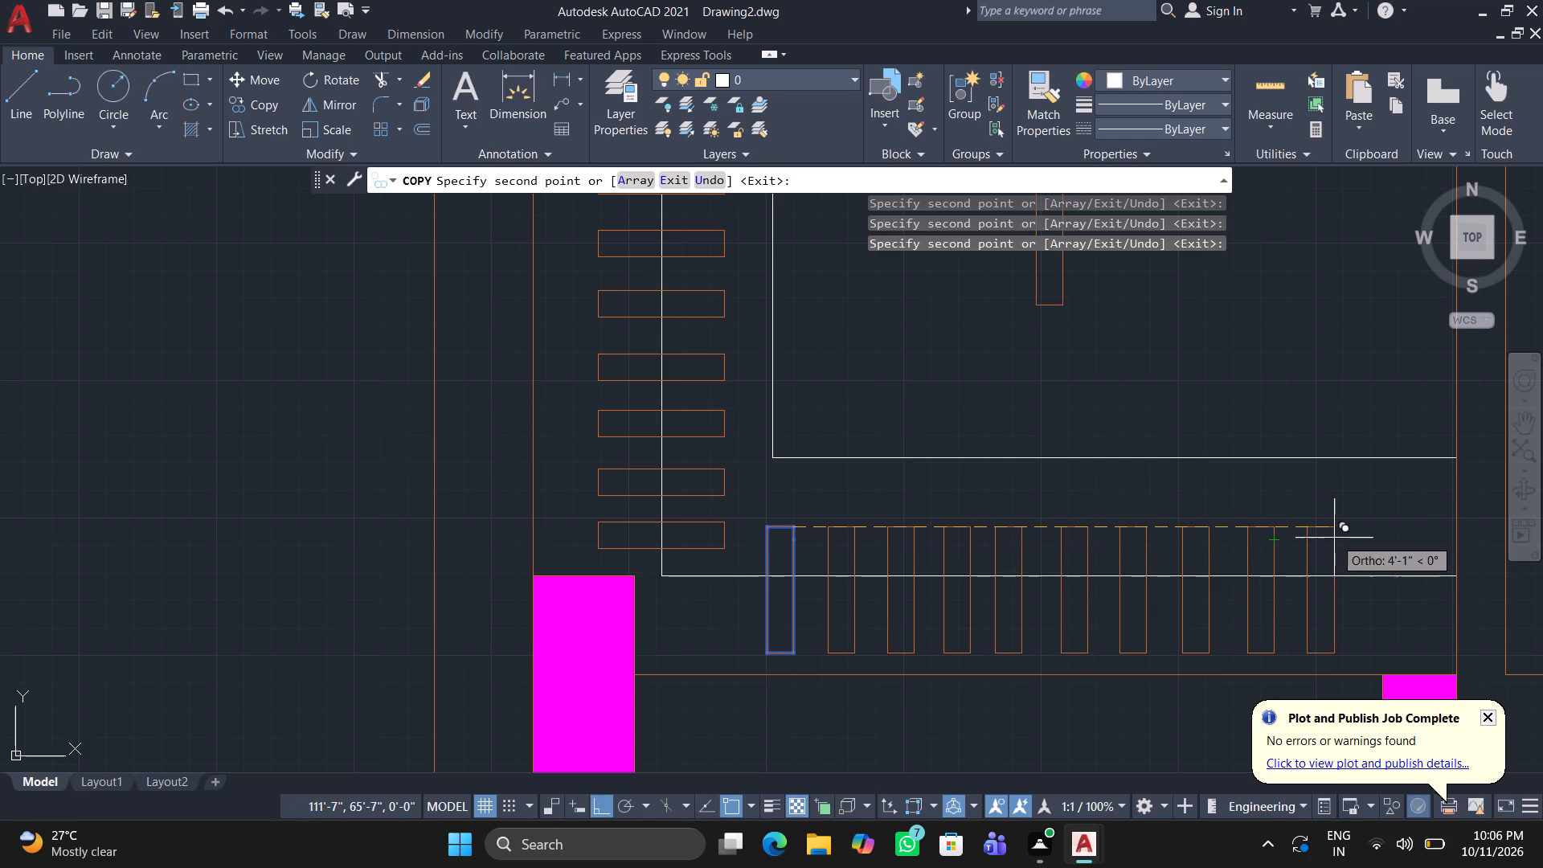
pyautogui.click(1335, 540)
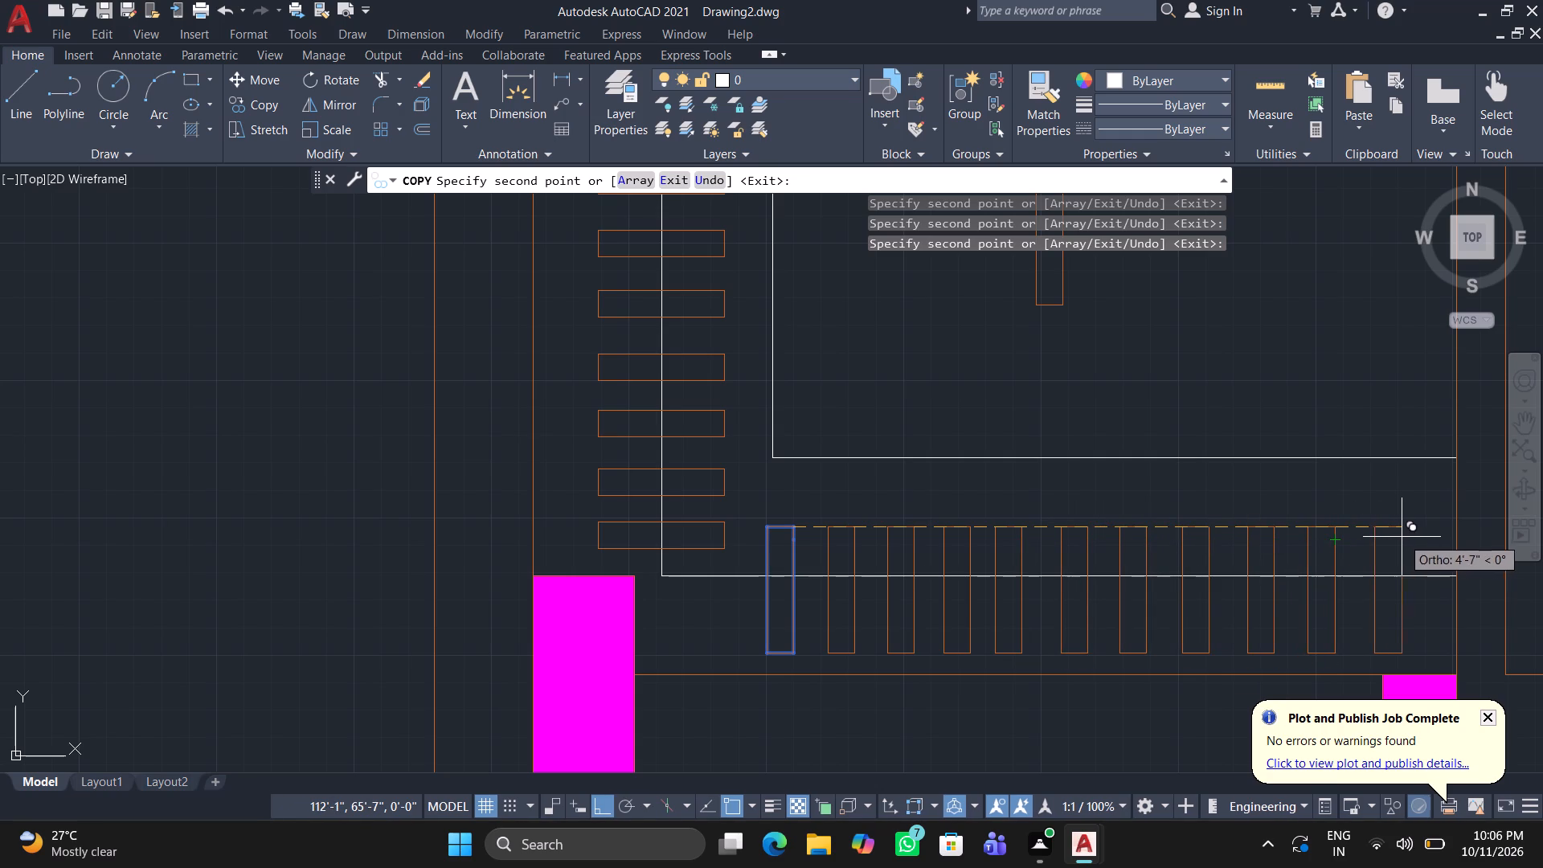
pyautogui.click(1402, 538)
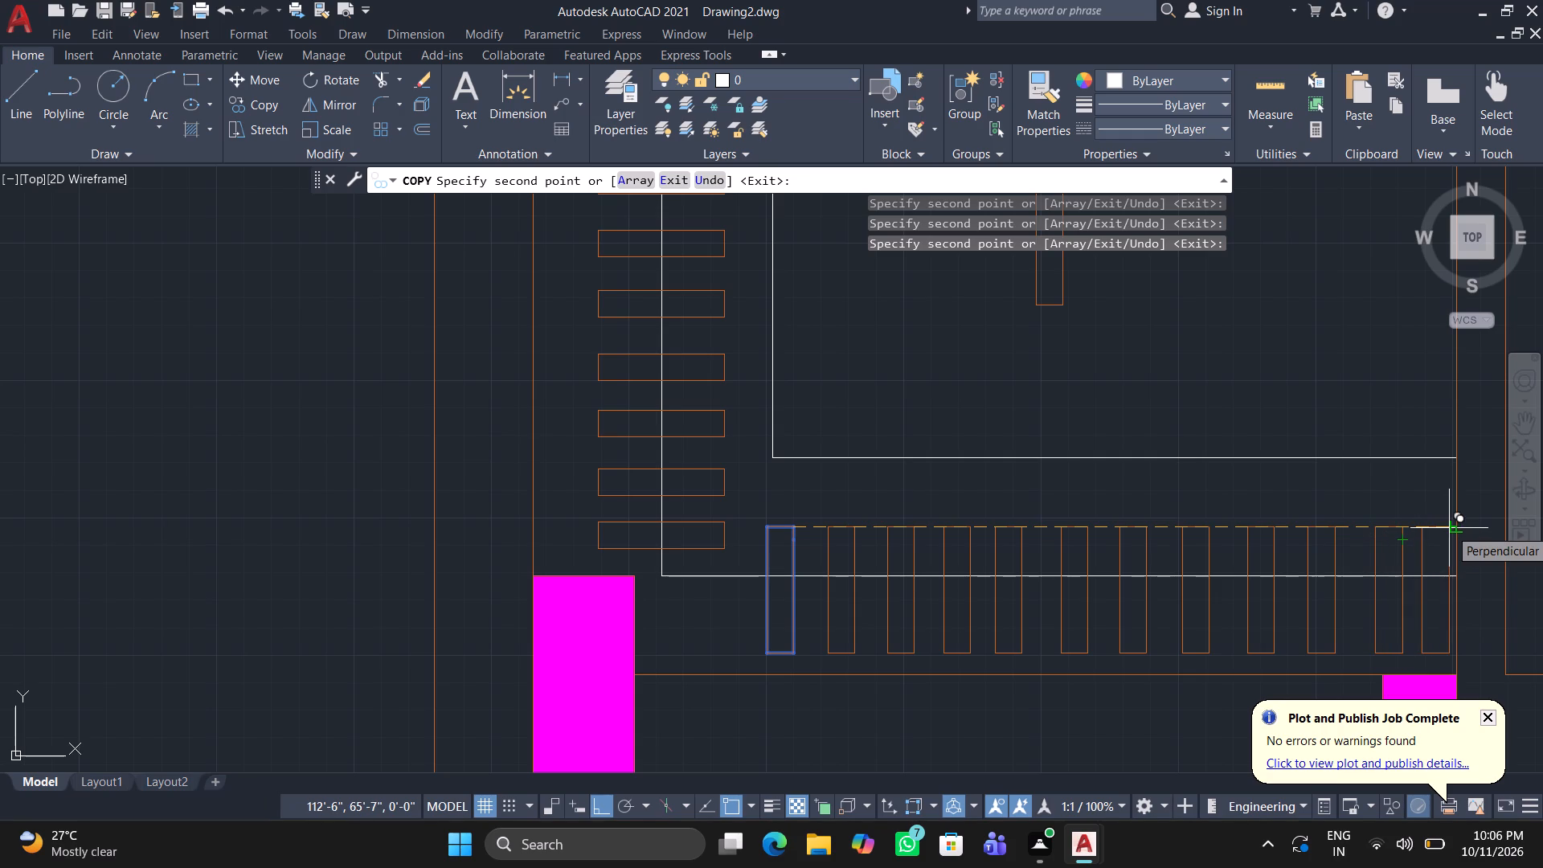
pyautogui.press('Return')
# With the current colour set to 205,105,40, draw a short line across the partition between the wardrobe room and the adjoining room, above its midpoint.
pyautogui.scroll(-3, 1141, 582)
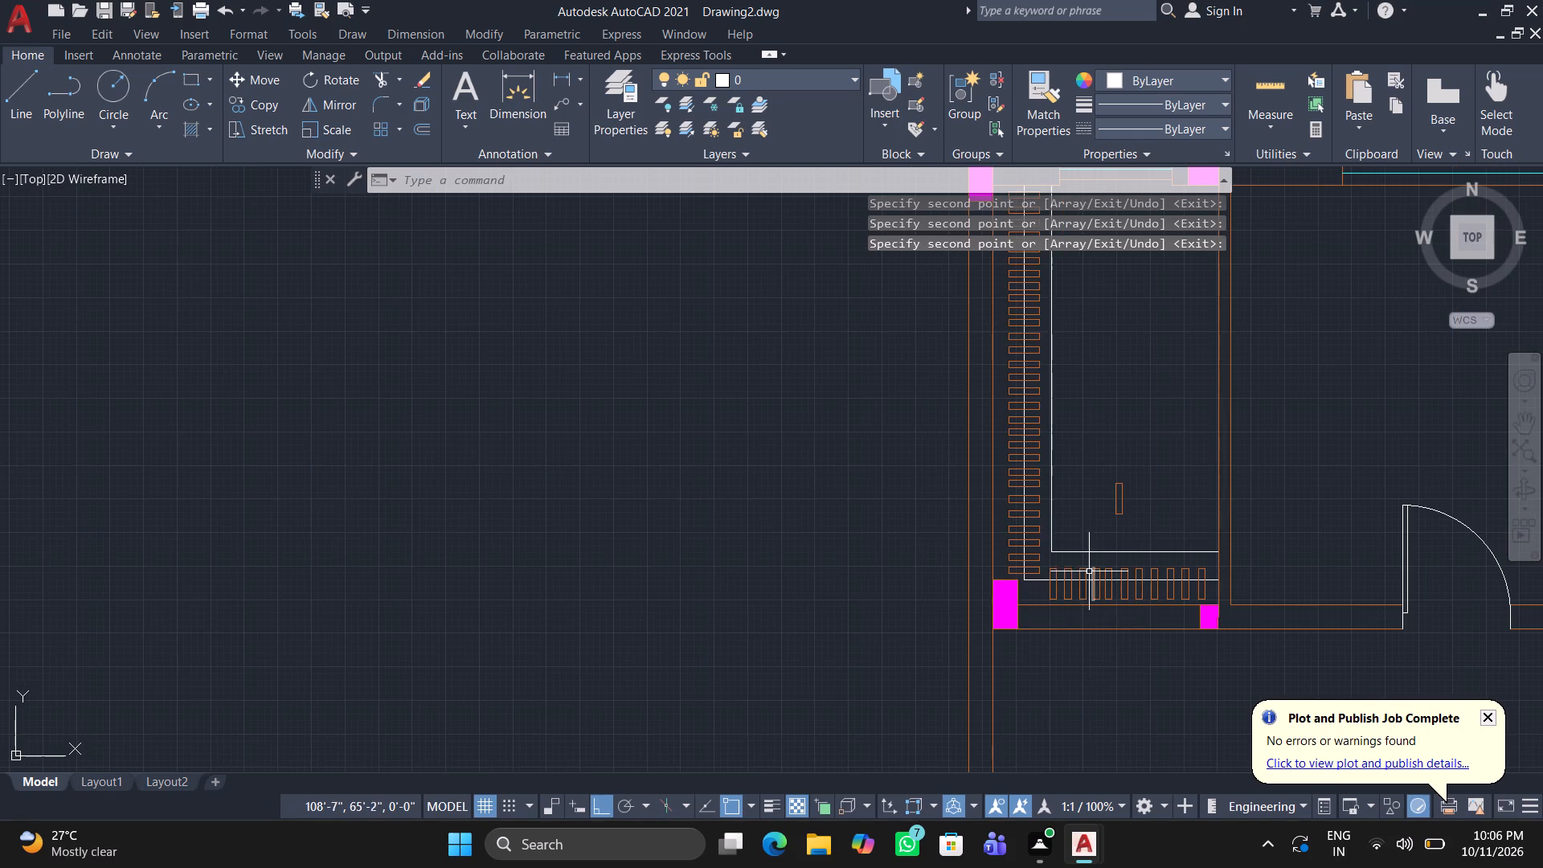
pyautogui.scroll(-1, 1089, 475)
pyautogui.moveTo(1098, 470); pyautogui.dragTo(857, 555, button='middle')
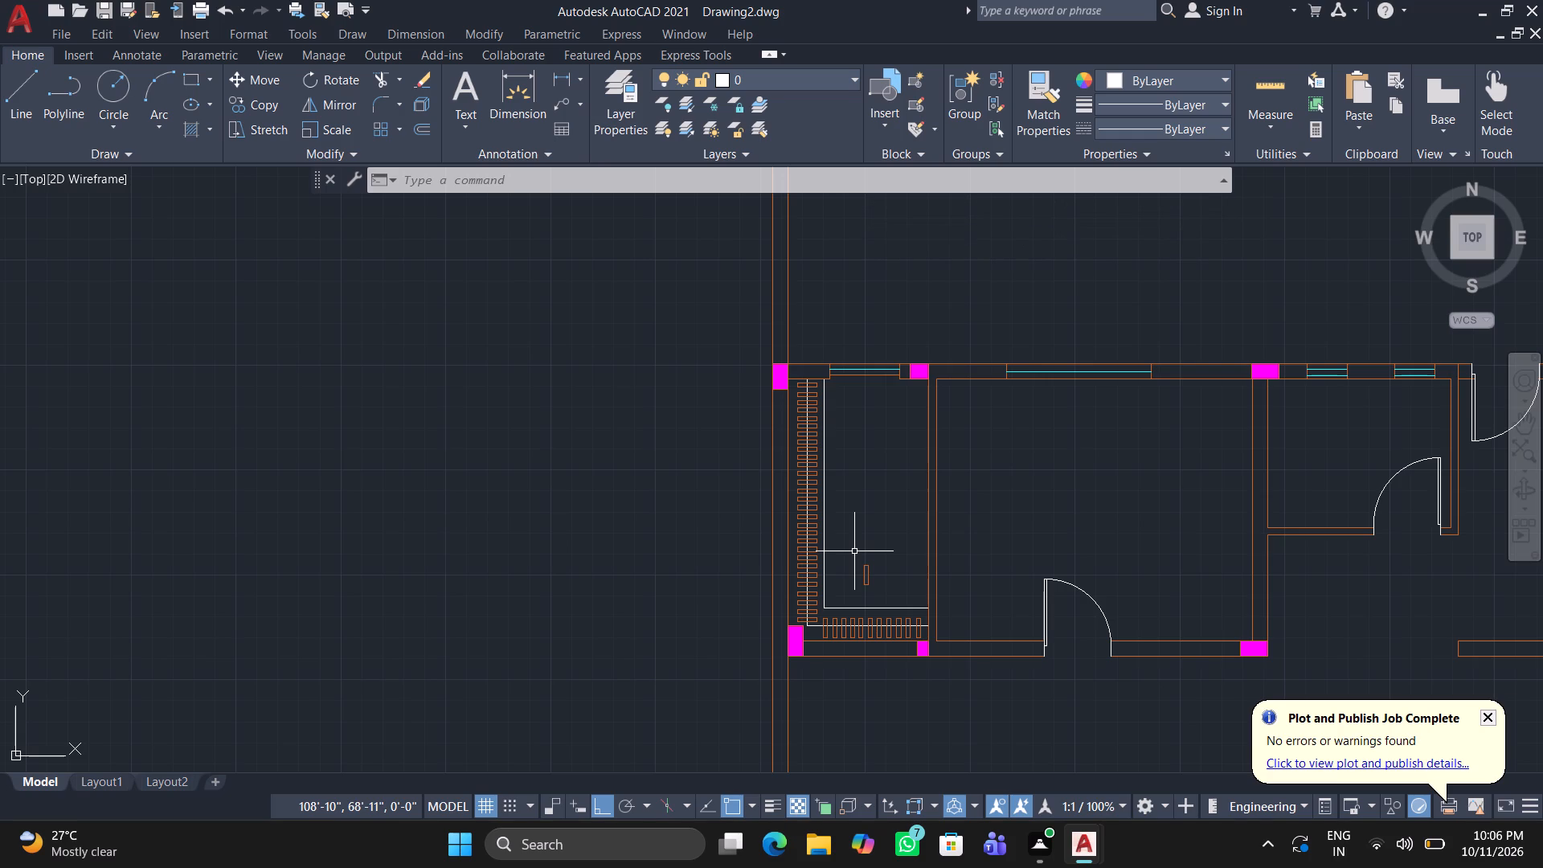
pyautogui.moveTo(849, 350); pyautogui.dragTo(710, 302, button='middle')
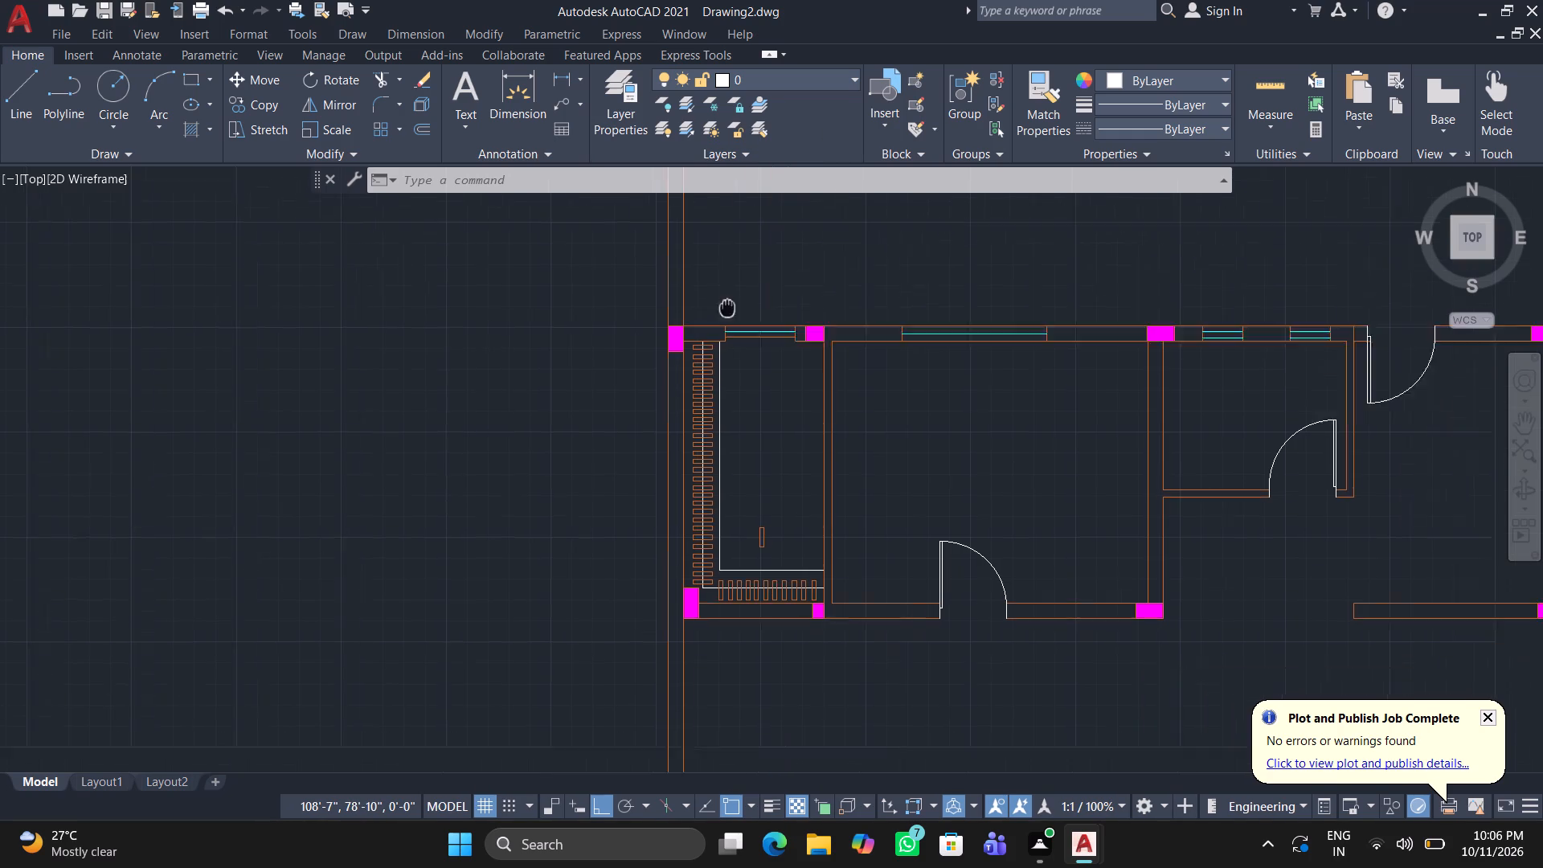
pyautogui.moveTo(710, 302); pyautogui.dragTo(595, 273, button='middle')
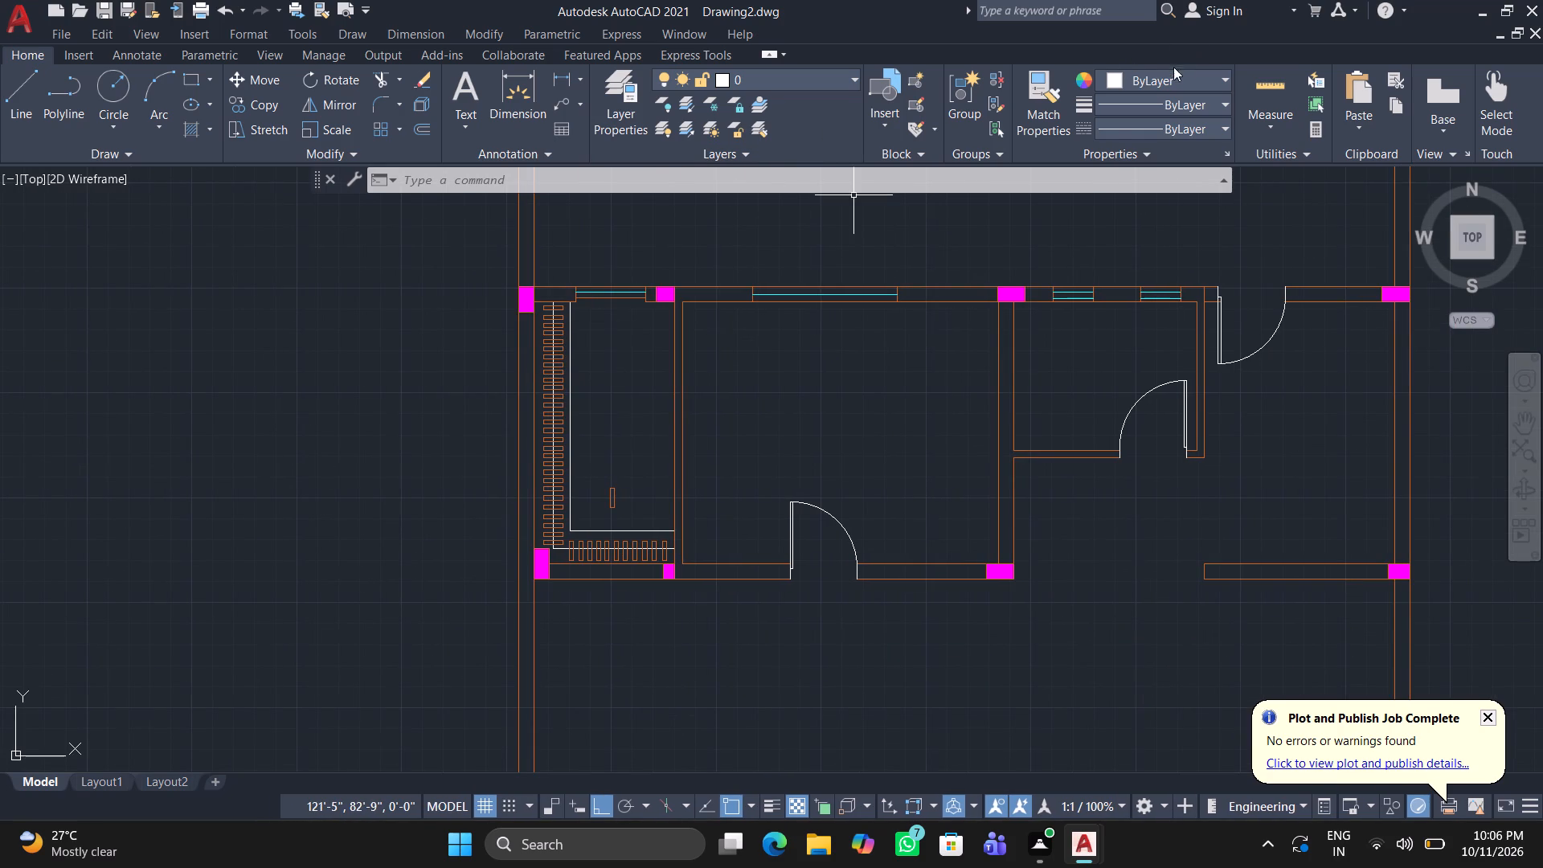
pyautogui.click(1167, 76)
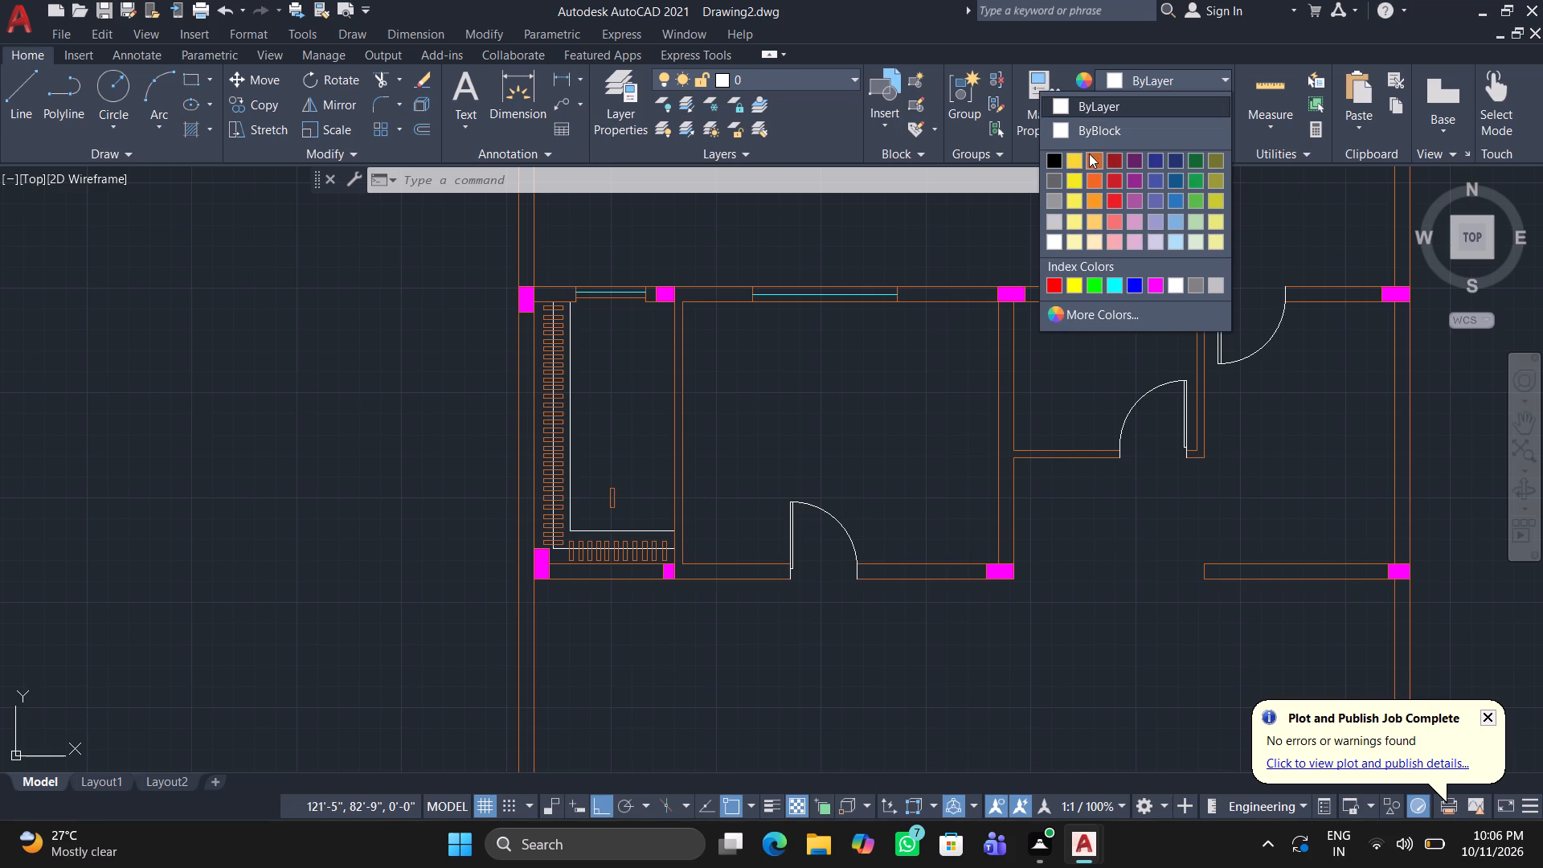
pyautogui.click(1089, 156)
pyautogui.scroll(1, 691, 346)
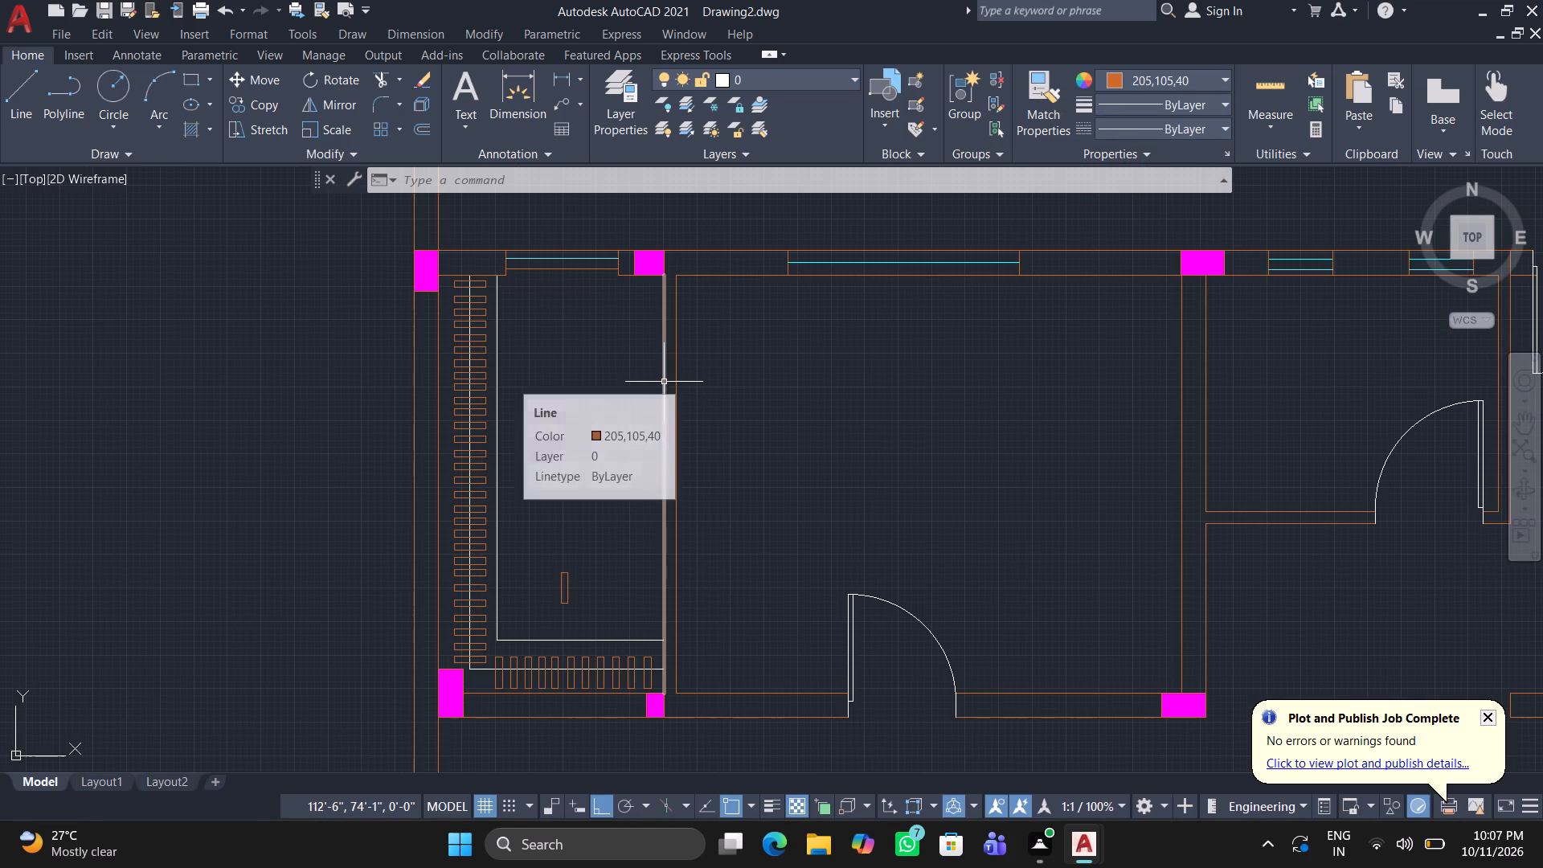
pyautogui.click(24, 73)
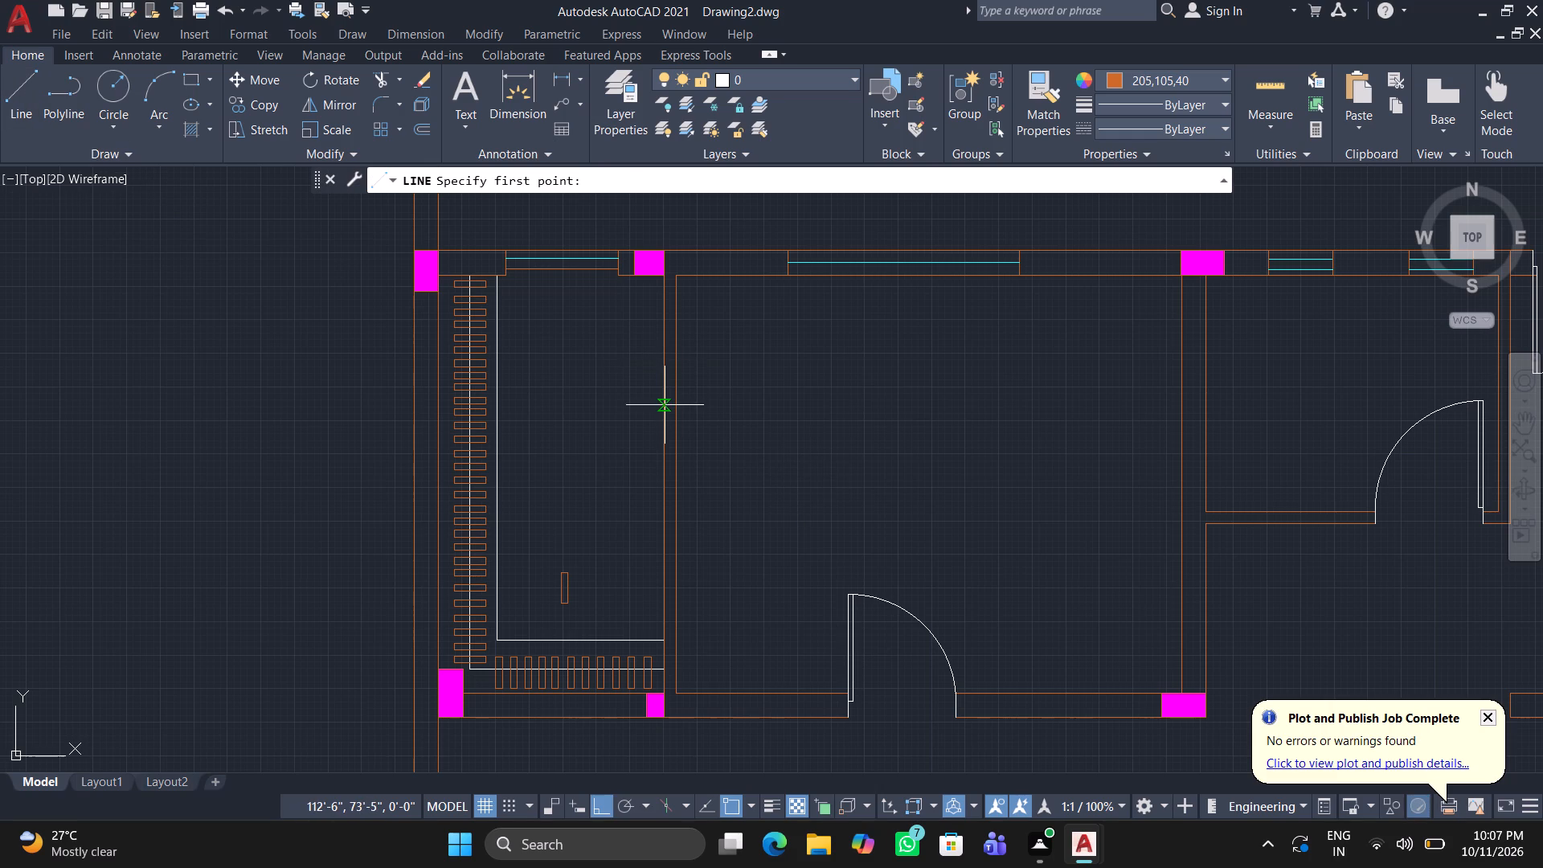
pyautogui.click(665, 407)
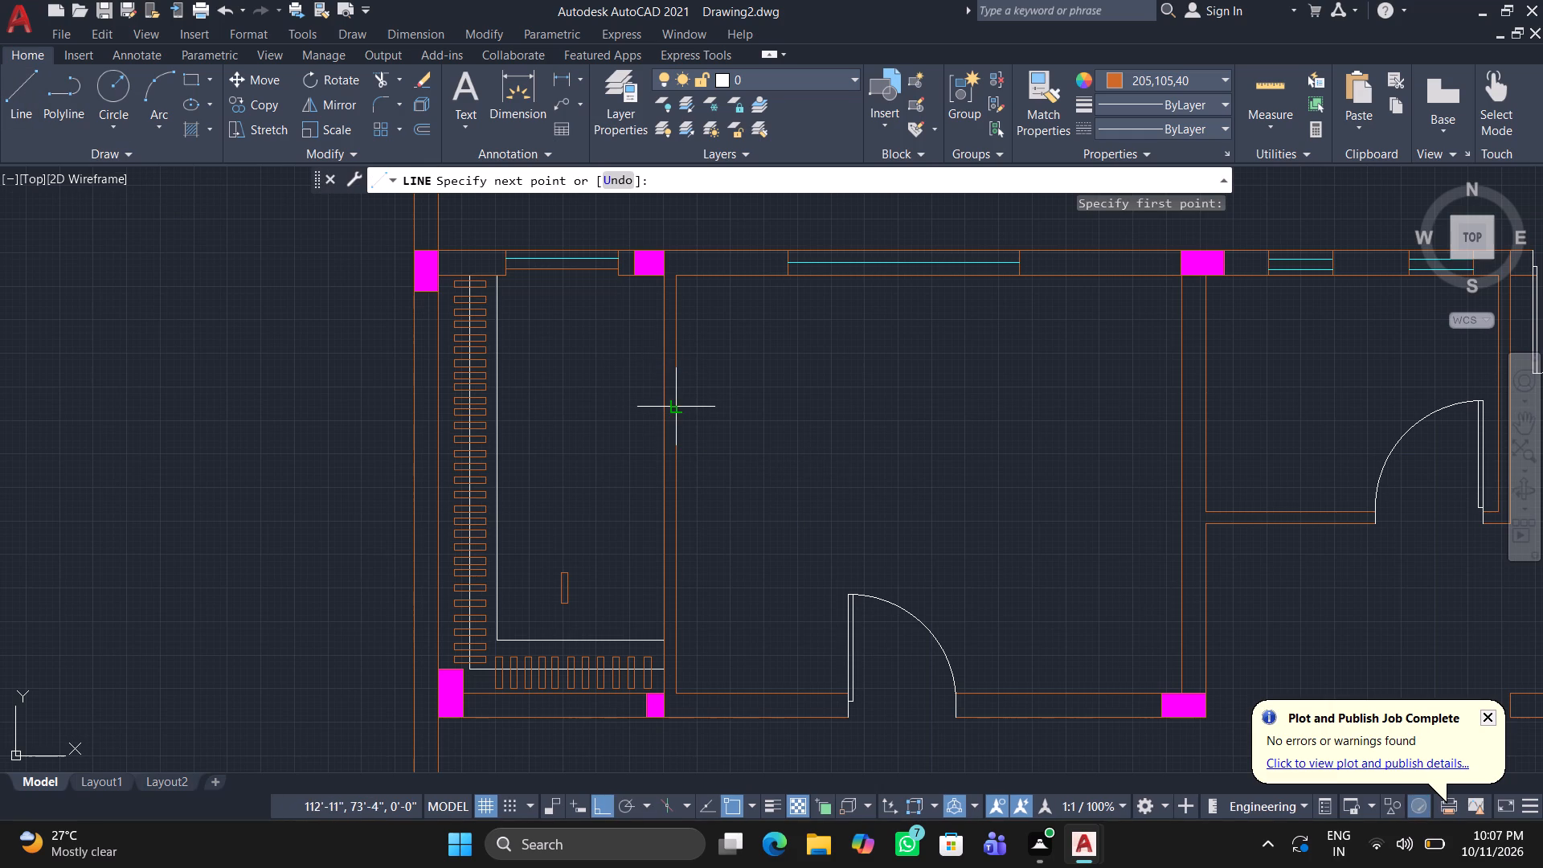
pyautogui.click(681, 411)
pyautogui.press('space')
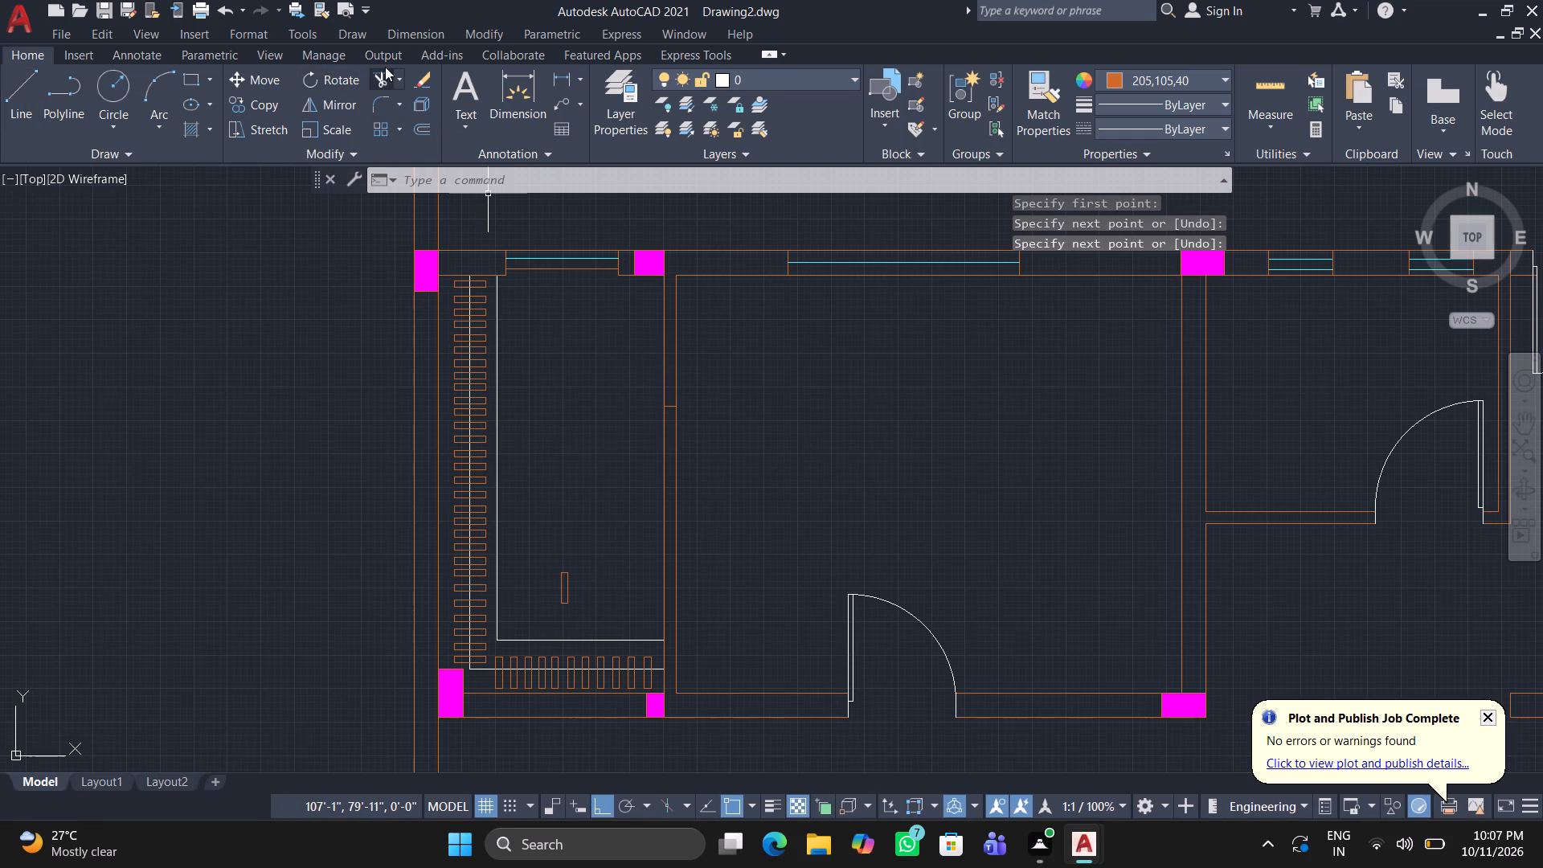
# Trim both partition wall lines above the short cross line to open the wardrobe room to the adjoining room.
pyautogui.click(379, 68)
pyautogui.moveTo(721, 329); pyautogui.dragTo(683, 331)
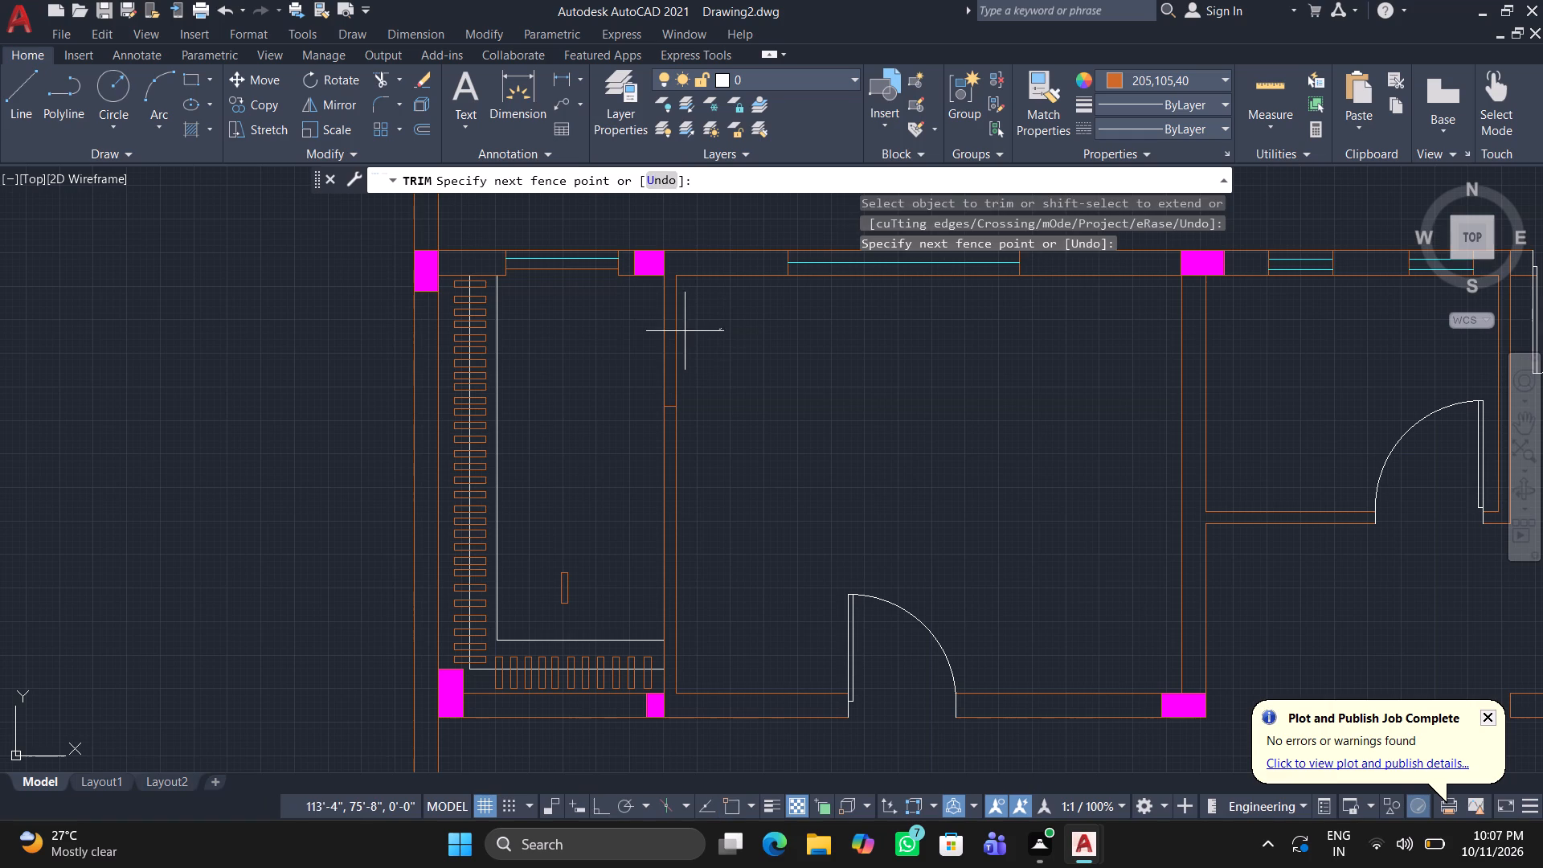
pyautogui.moveTo(683, 331); pyautogui.dragTo(612, 340)
pyautogui.press('space')
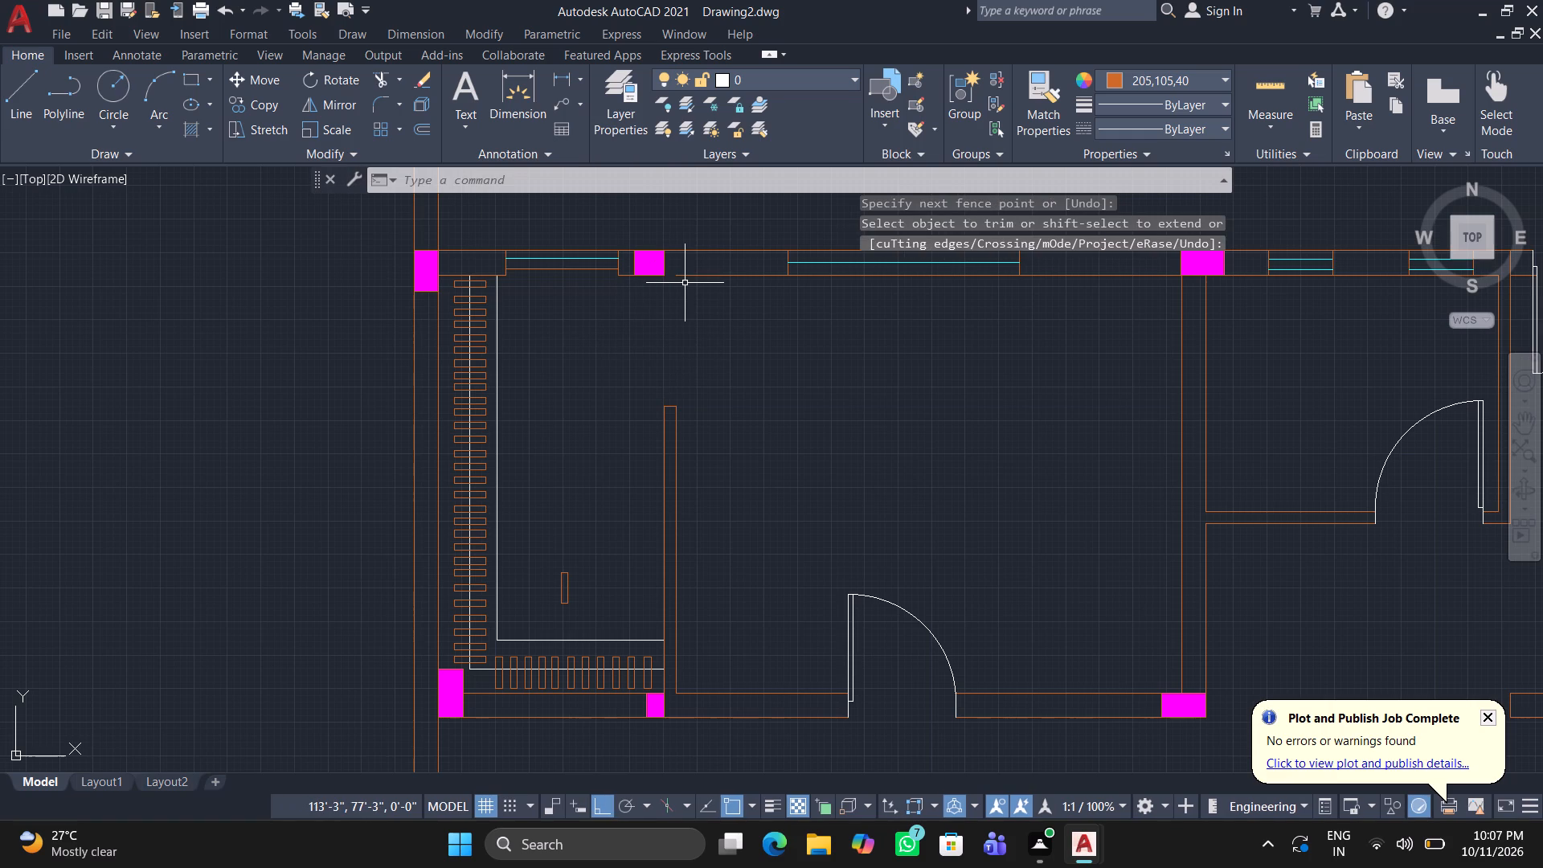
pyautogui.press('space')
pyautogui.press('space')
pyautogui.press('space')
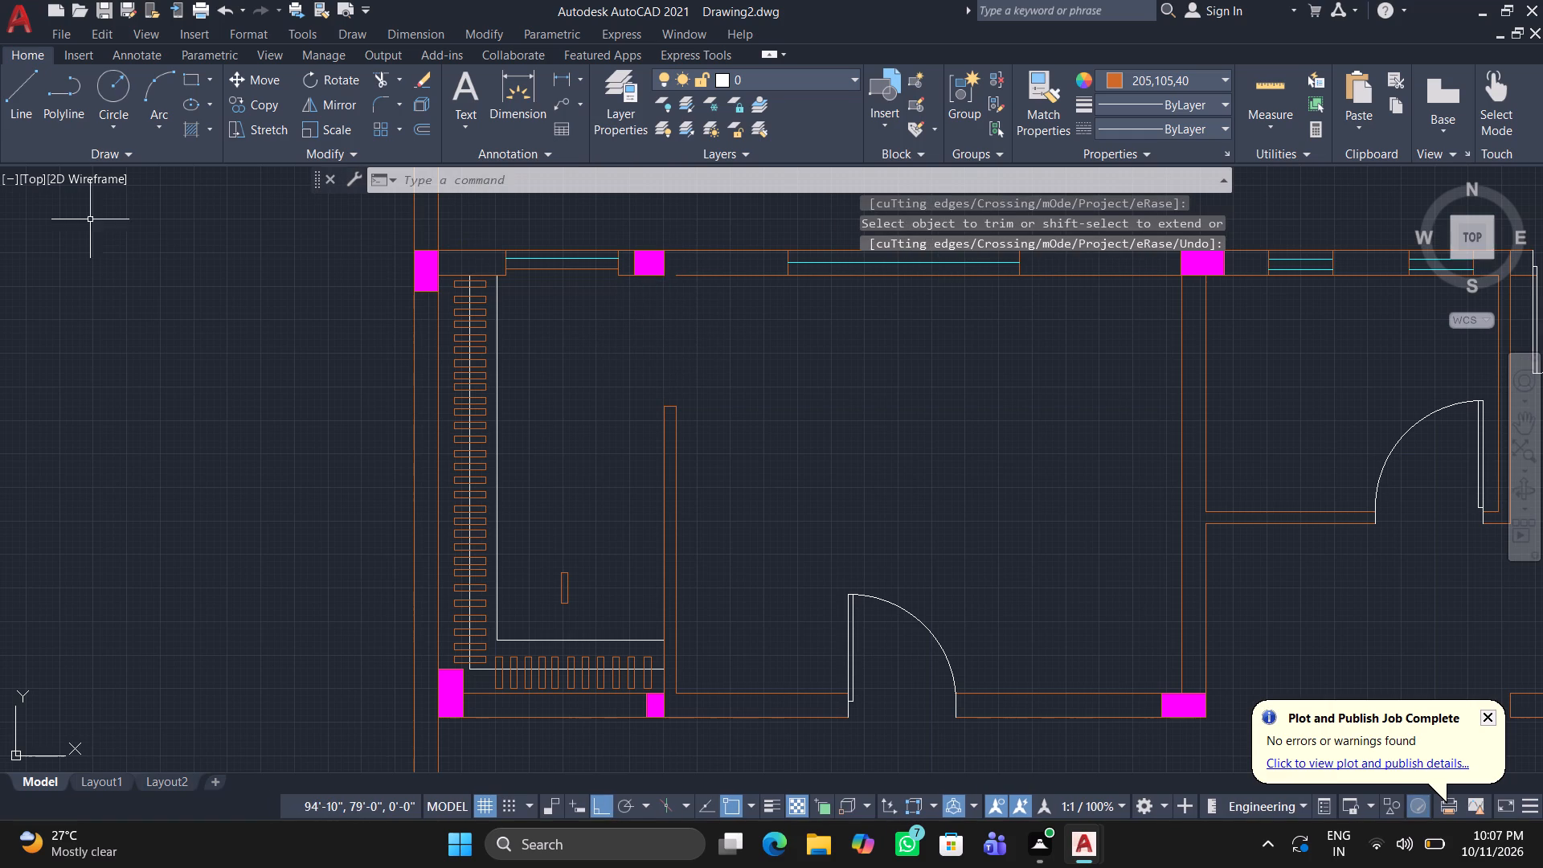
# Draw a line closing the gap in the top wall's inner edge, from the removed partition's far side to the wardrobe window's jamb corner.
pyautogui.click(30, 71)
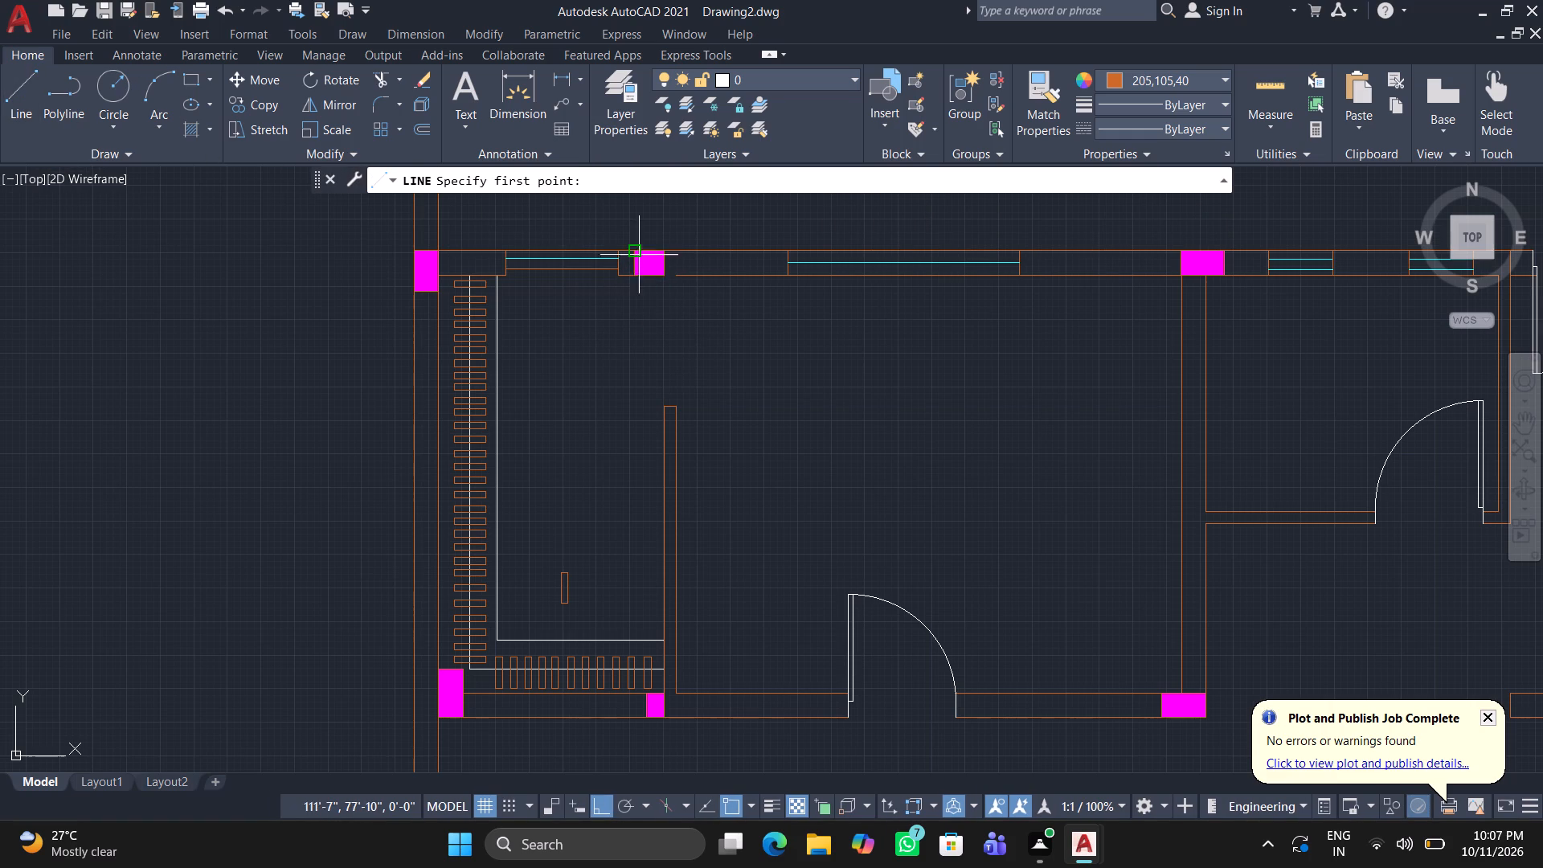
pyautogui.scroll(3, 698, 271)
pyautogui.click(600, 286)
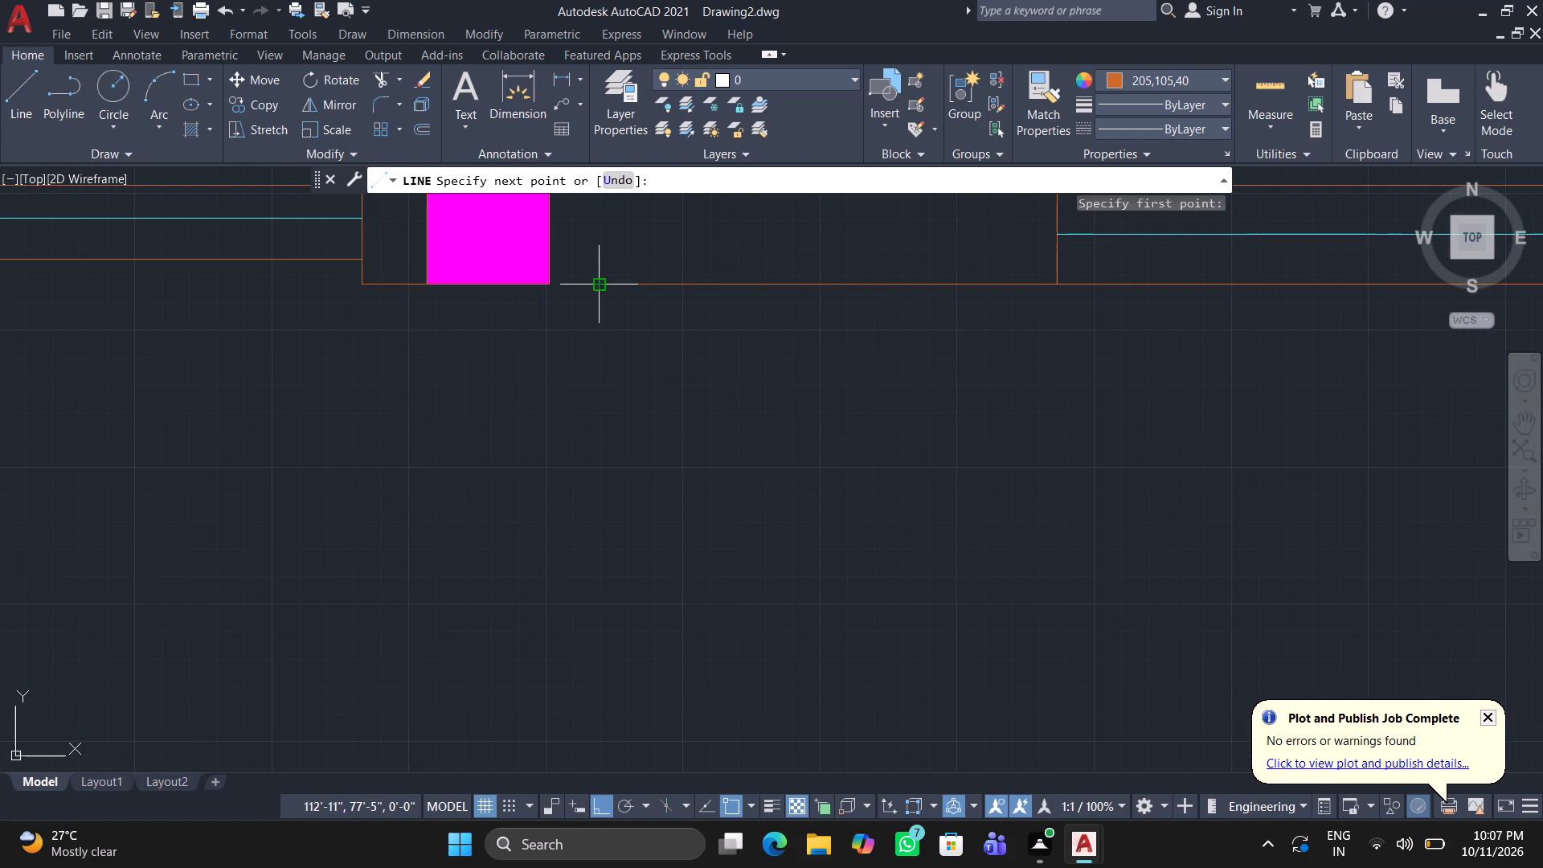
pyautogui.click(354, 279)
pyautogui.press('space')
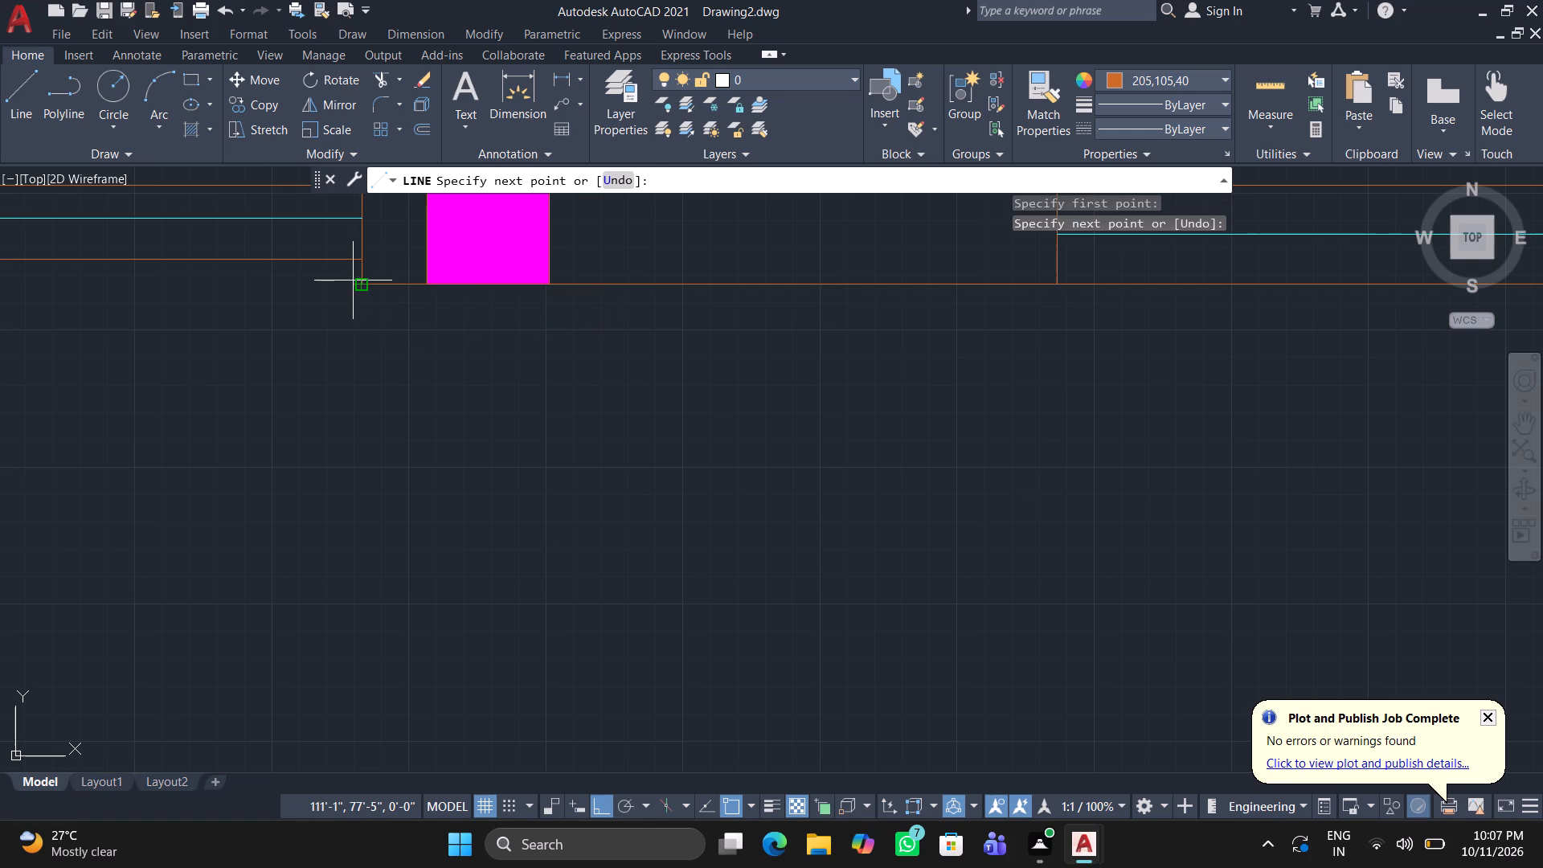
# Change the colour of the wardrobe strip's inner vertical line to 205,105,40.
pyautogui.scroll(-3, 116, 391)
pyautogui.moveTo(113, 411); pyautogui.dragTo(341, 388, button='middle')
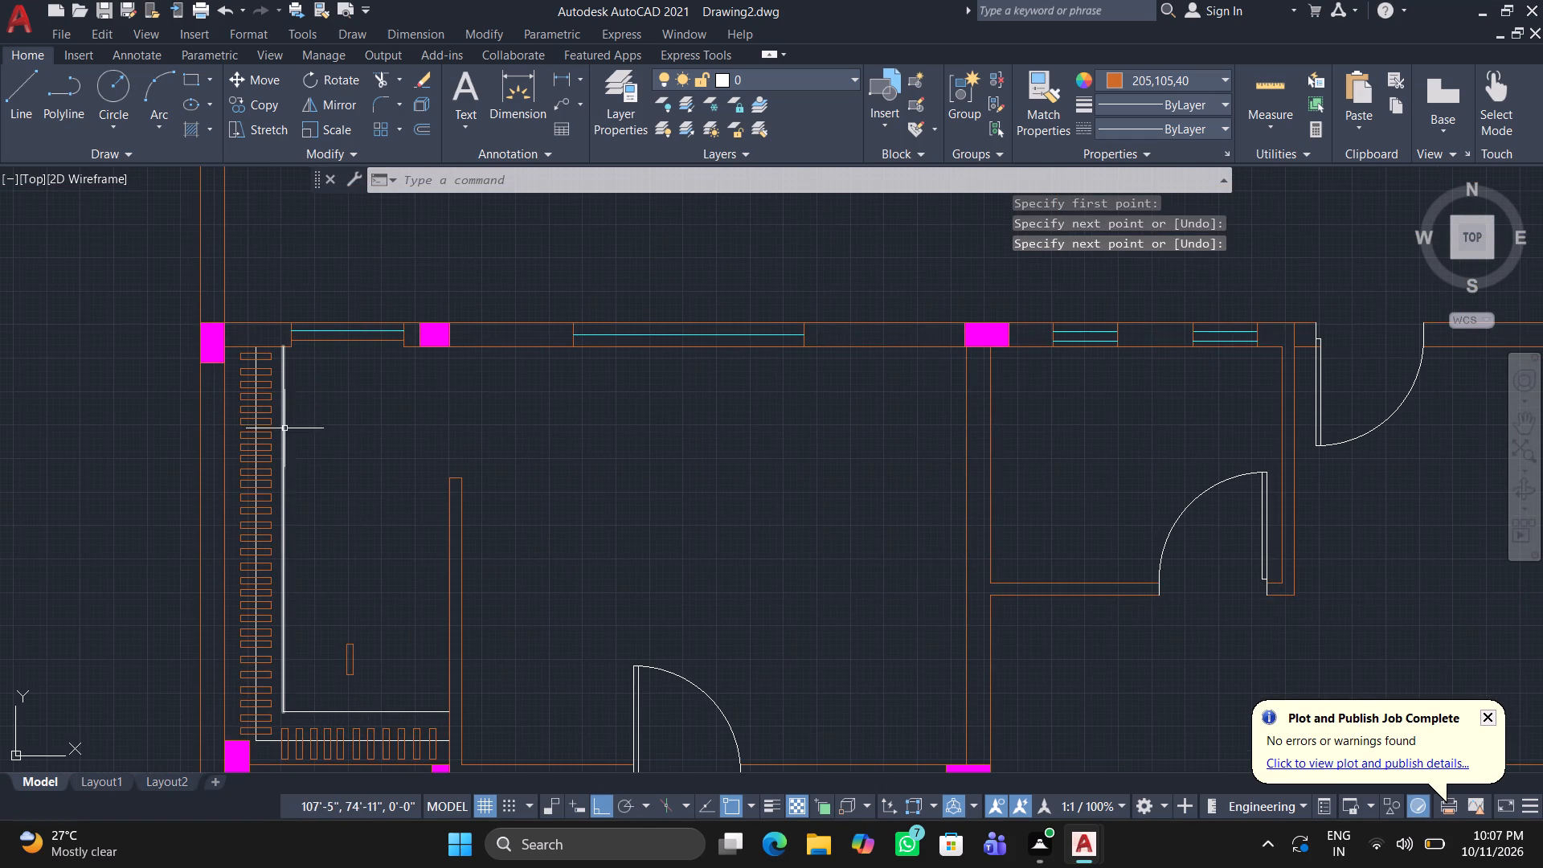
pyautogui.click(281, 432)
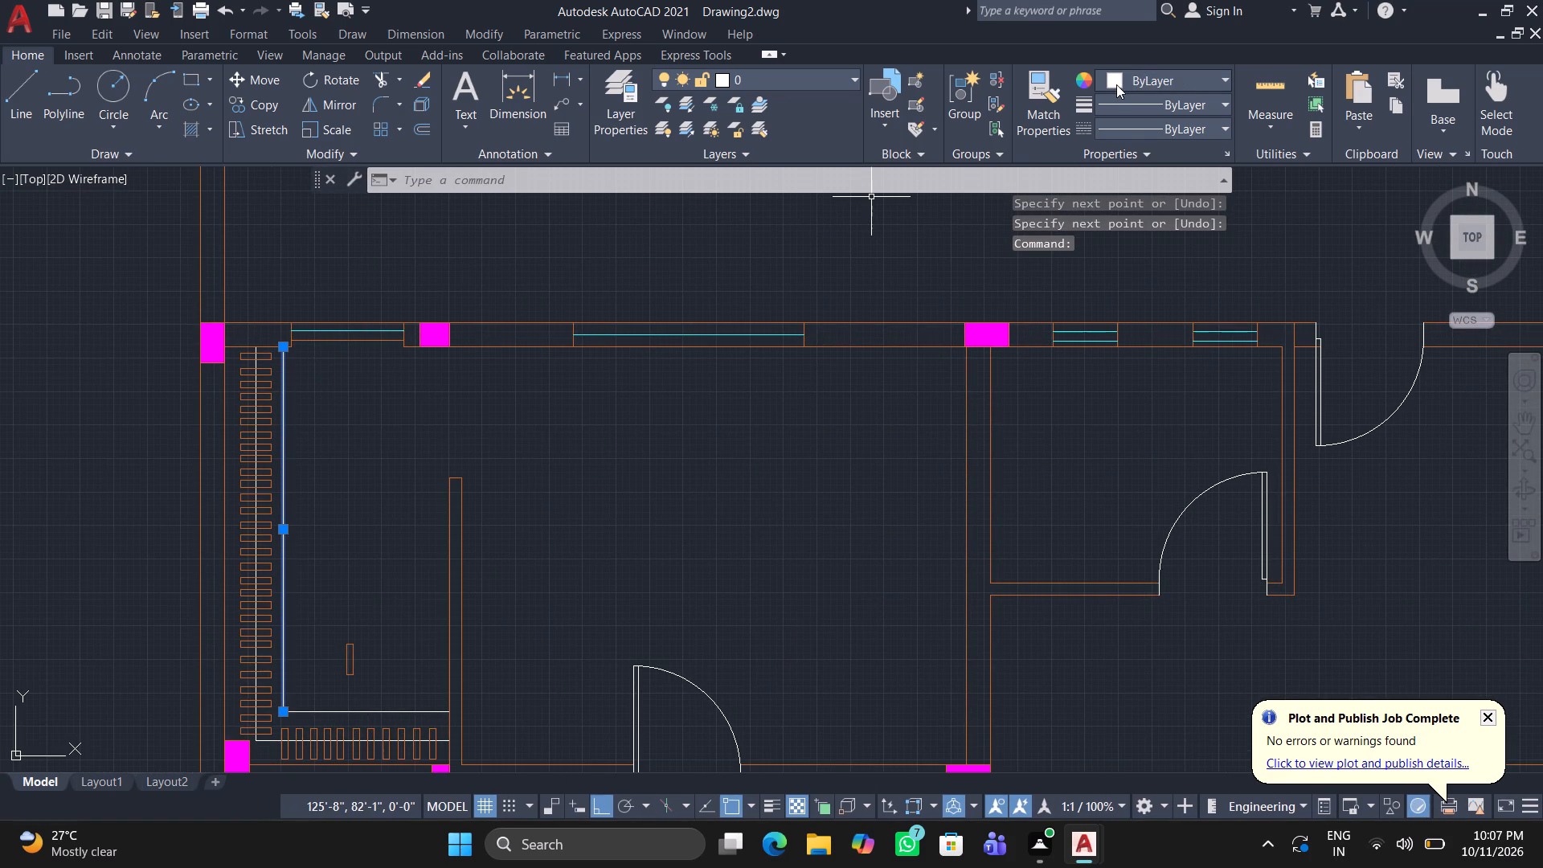
pyautogui.click(1115, 82)
pyautogui.click(1089, 156)
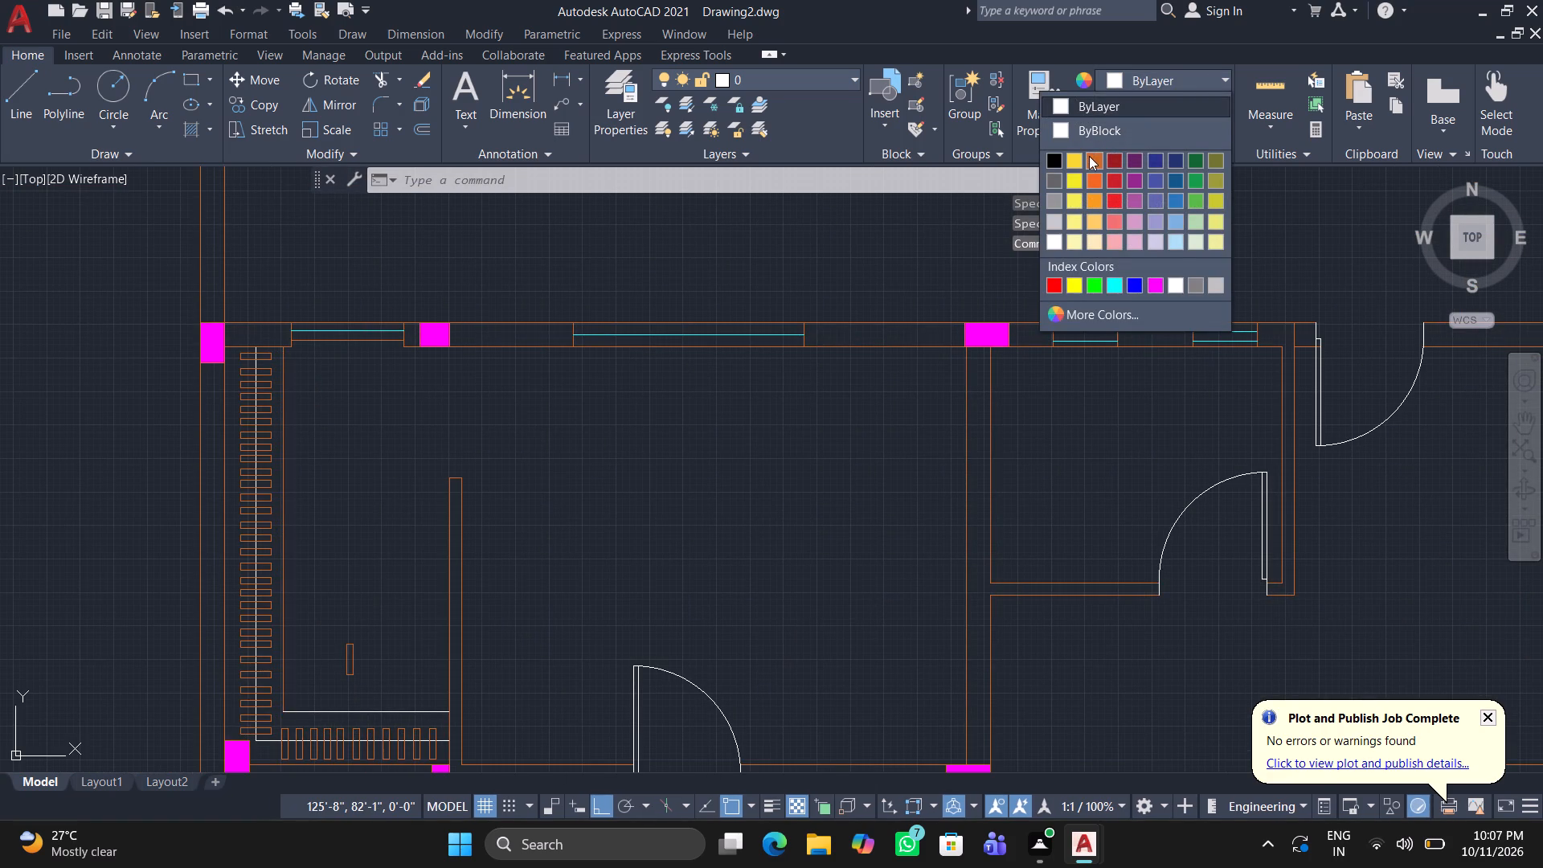
# Change the colour of the wardrobe strip's inner horizontal line to 205,105,40.
pyautogui.click(369, 711)
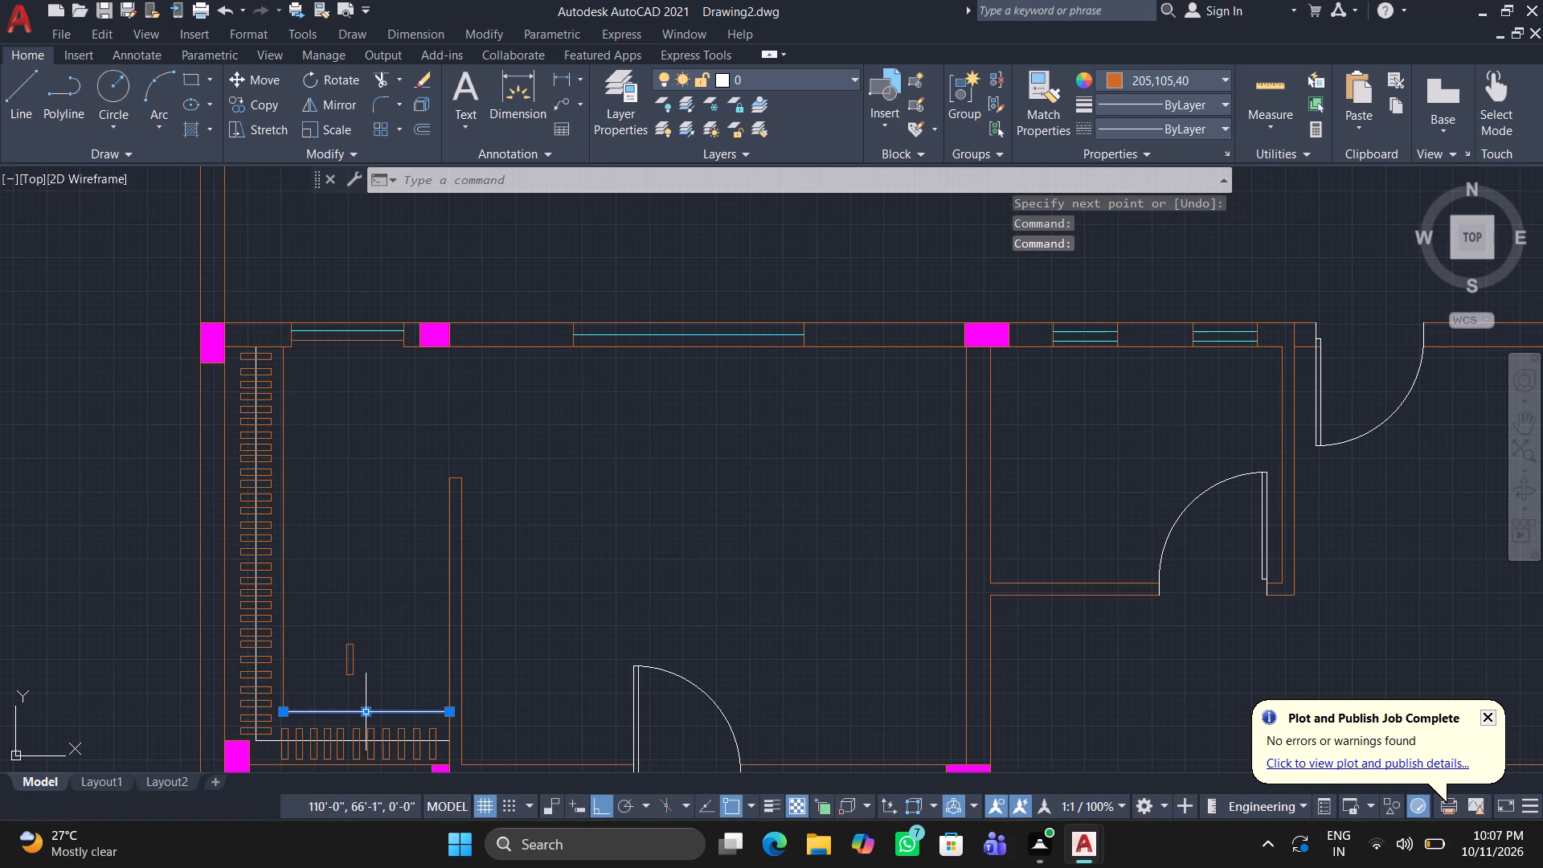
pyautogui.click(1109, 78)
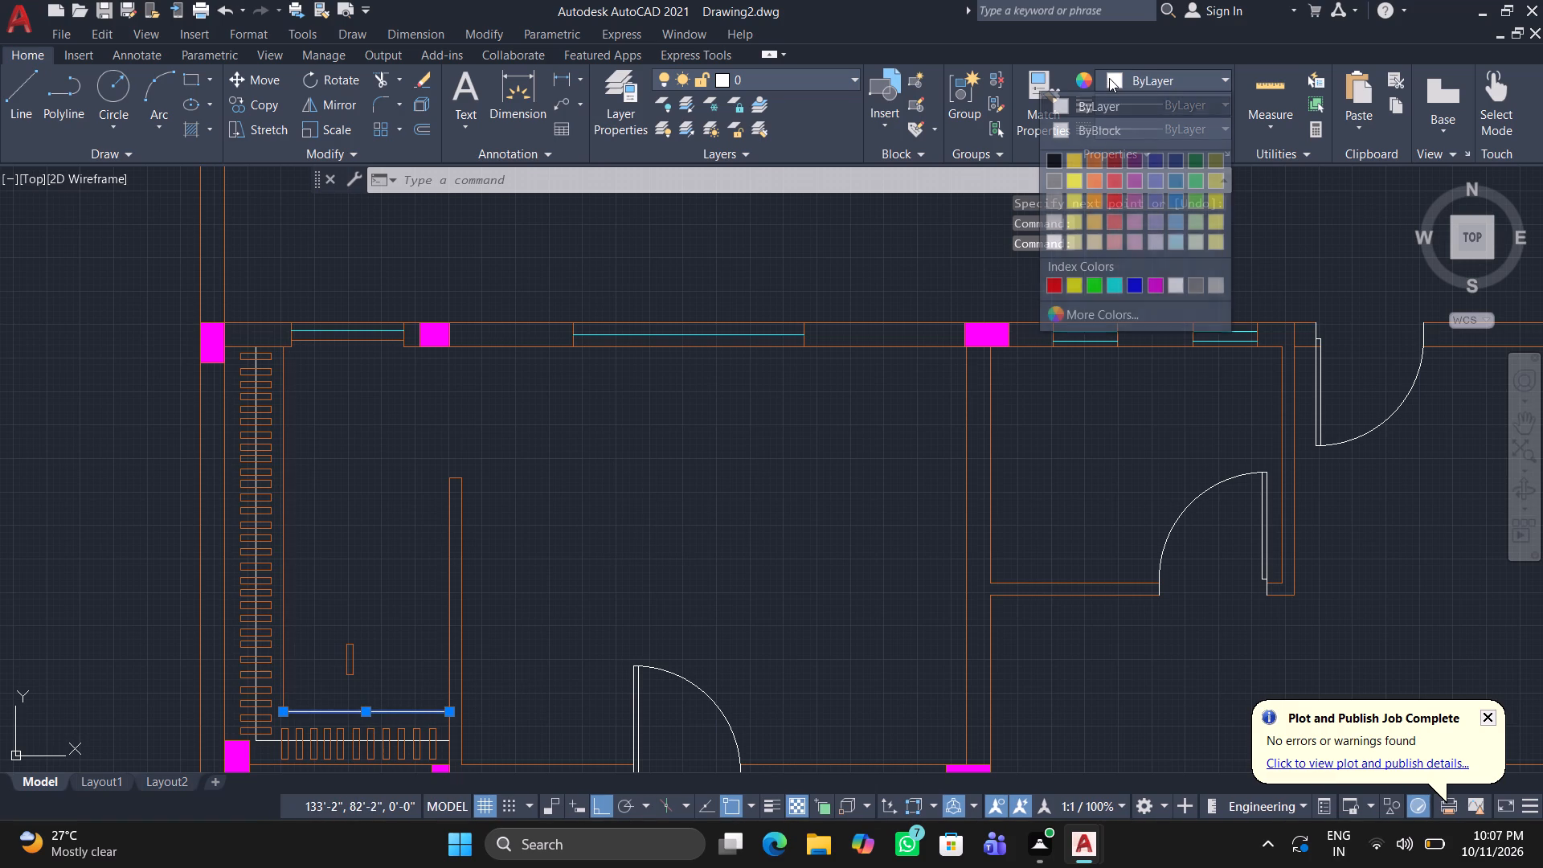
pyautogui.click(1089, 151)
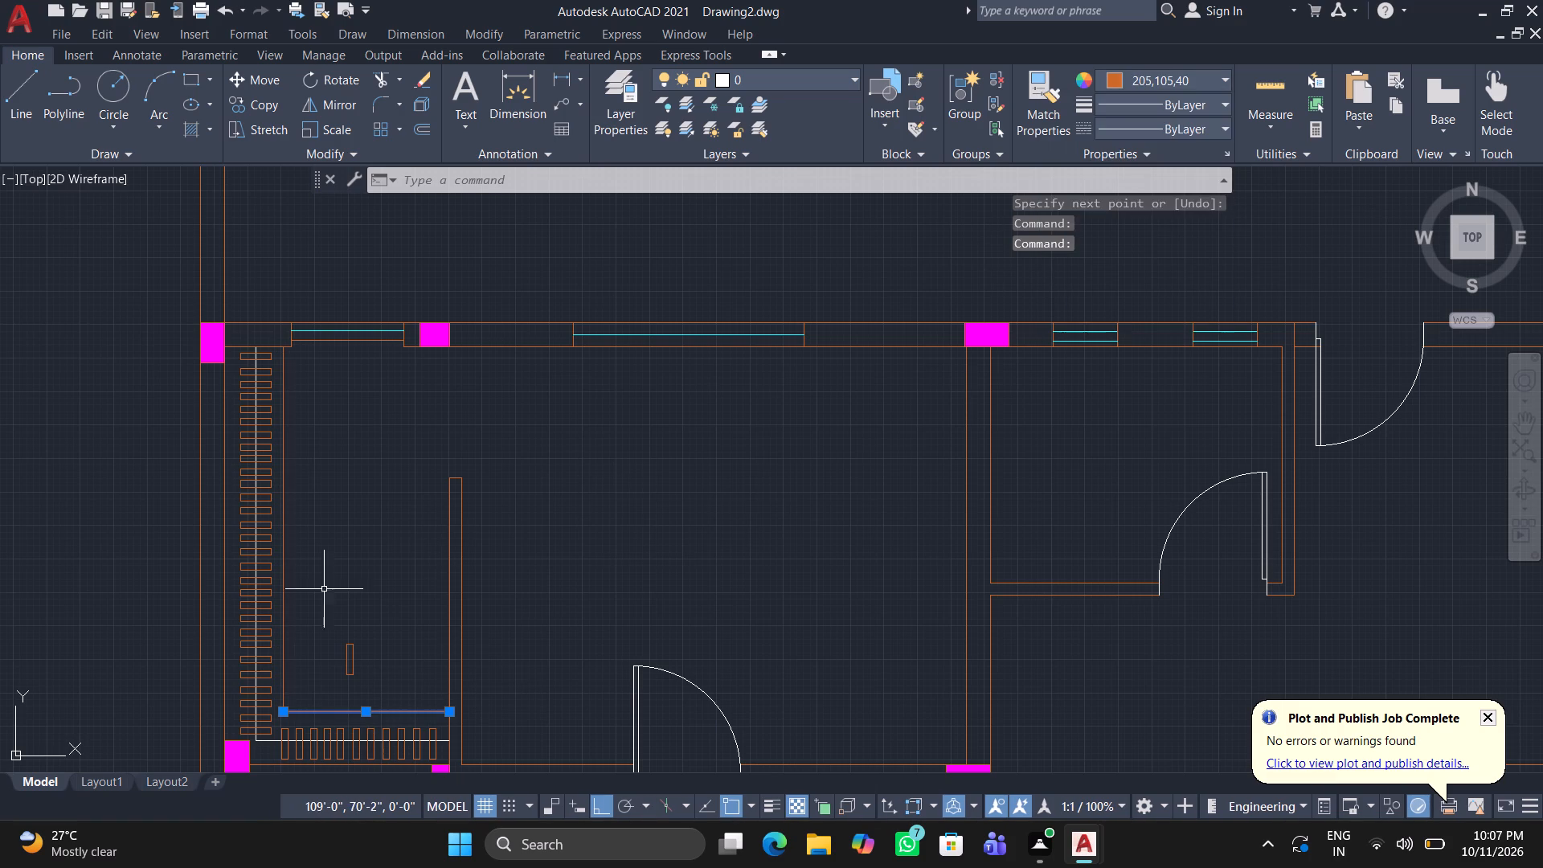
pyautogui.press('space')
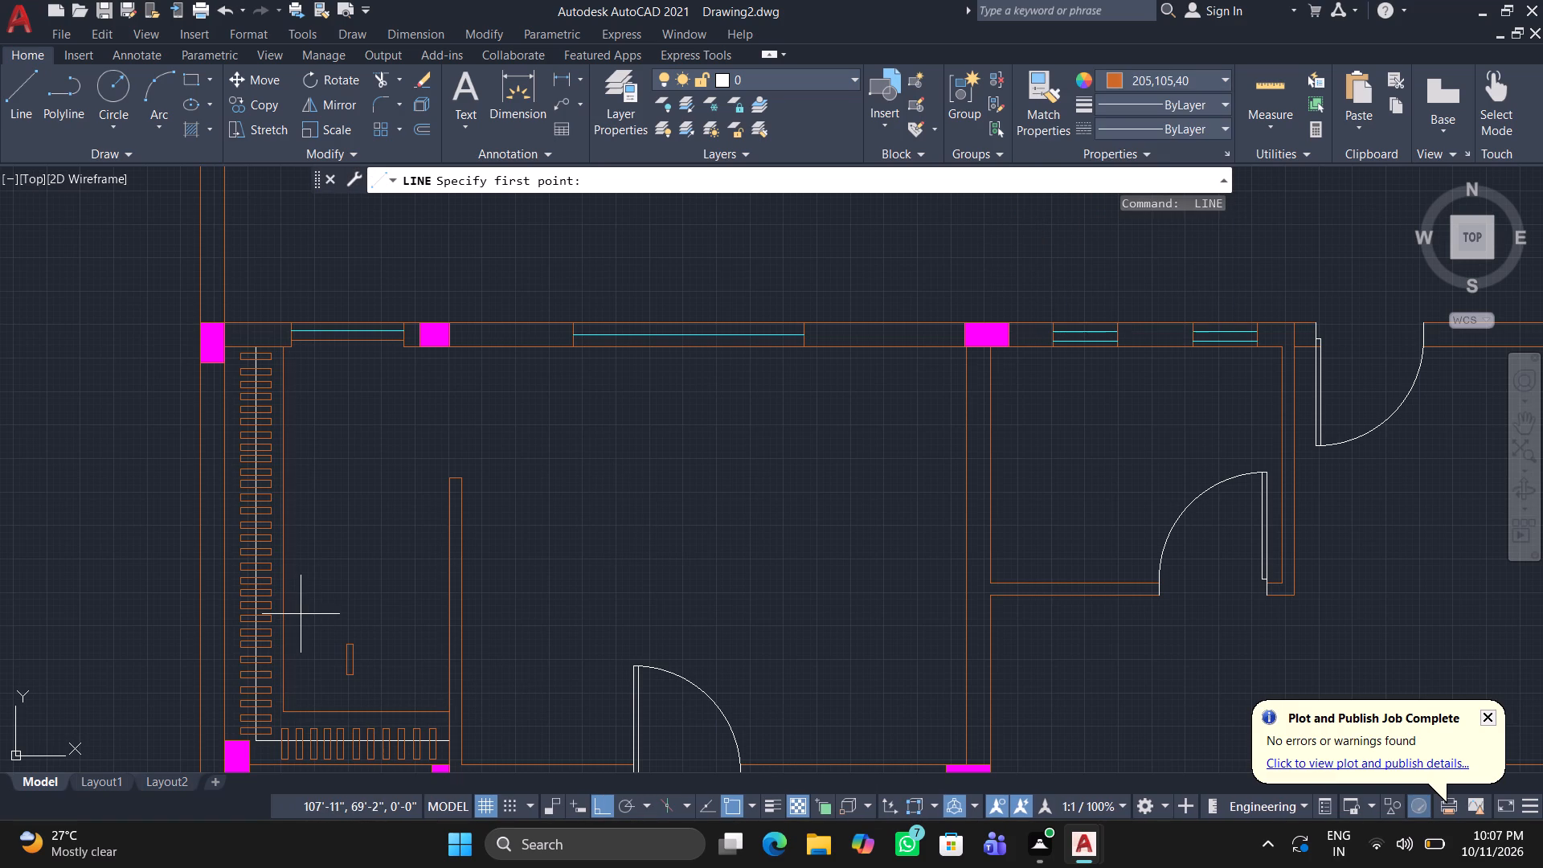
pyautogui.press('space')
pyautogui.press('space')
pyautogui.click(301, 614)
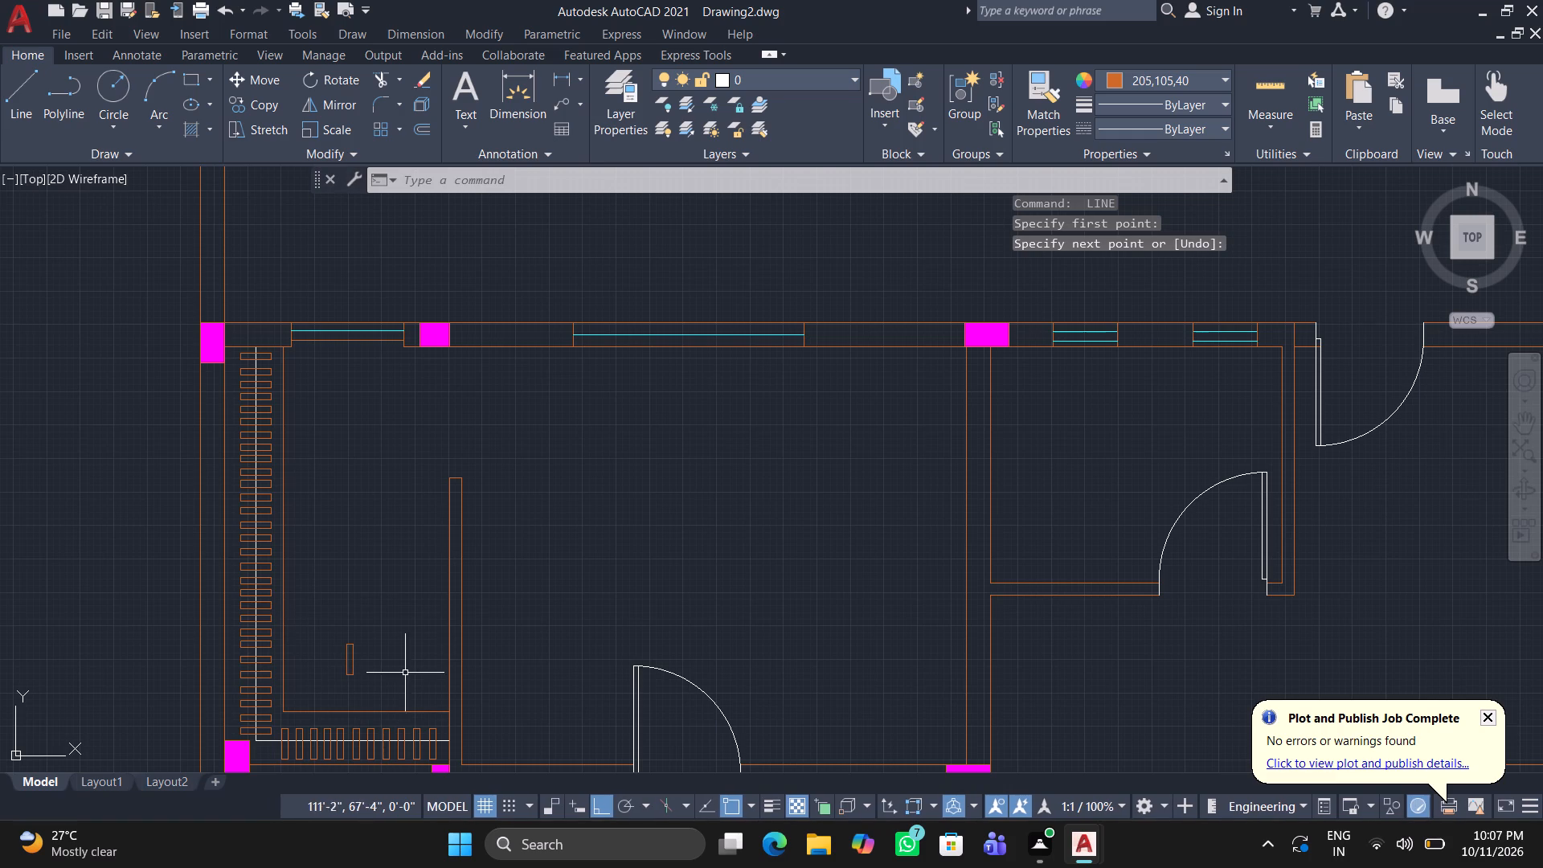
# Delete the leftover small loose rectangle inside the wardrobe room, above the strip's short leg.
pyautogui.click(329, 620)
pyautogui.click(397, 694)
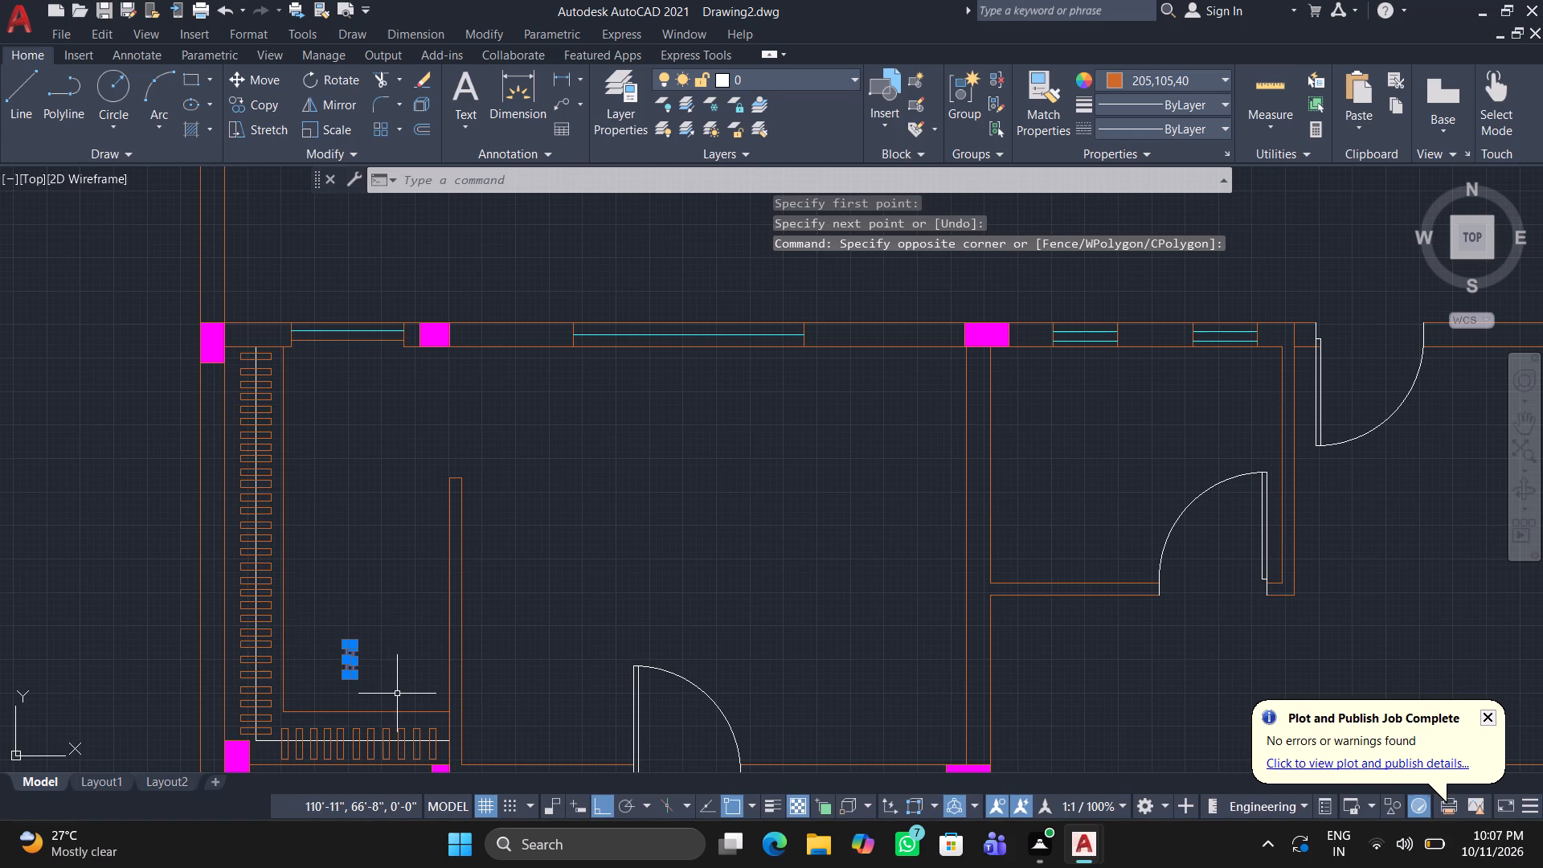
pyautogui.press('Delete')
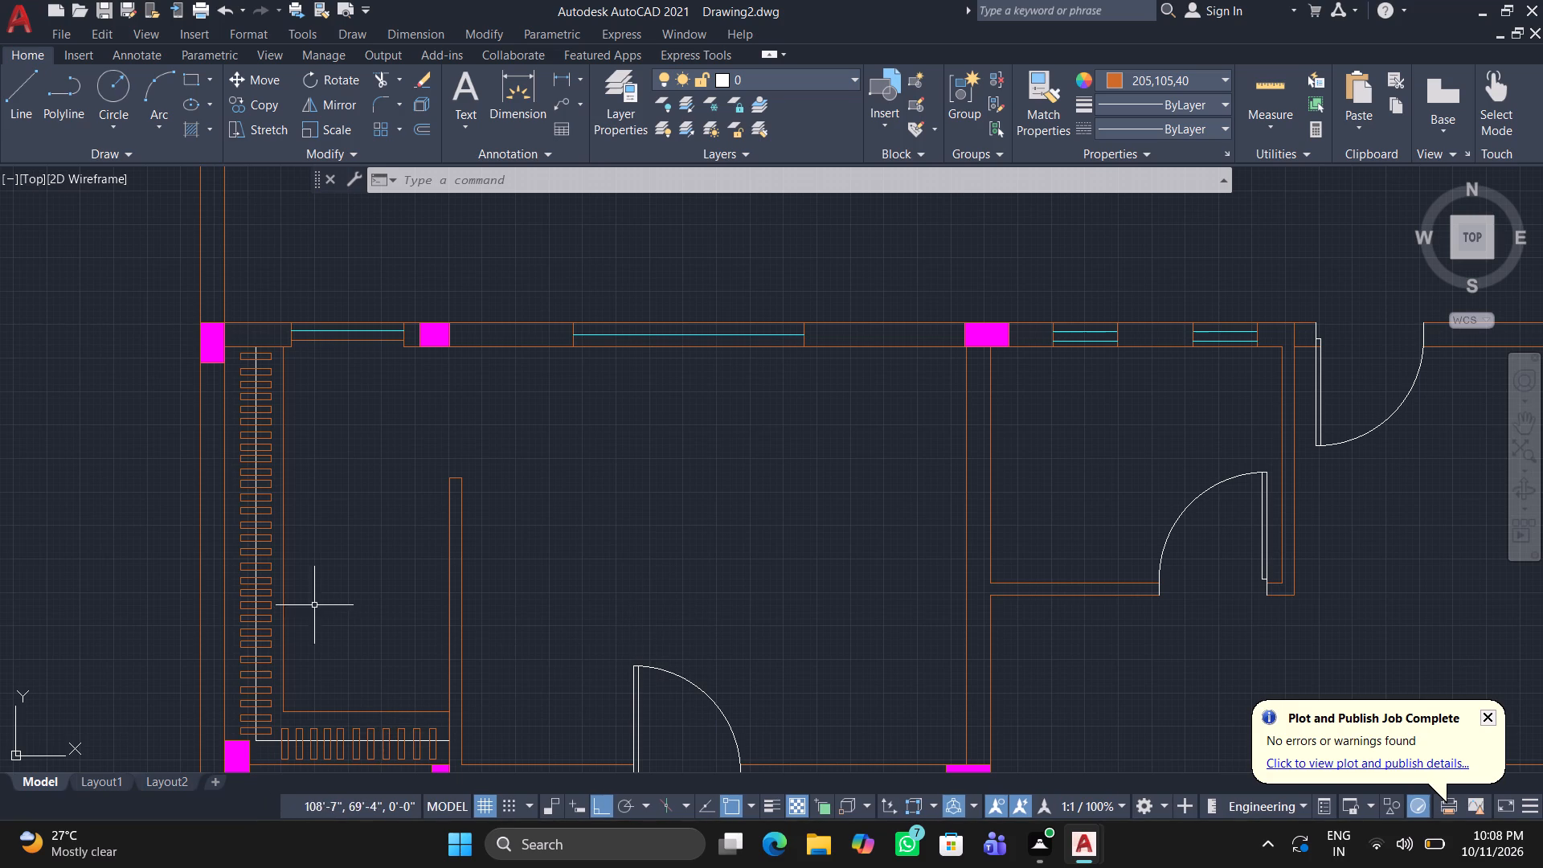
# Draw a small circle inside the wardrobe room, beside the partition just below its open end.
pyautogui.moveTo(254, 588); pyautogui.dragTo(268, 529, button='middle')
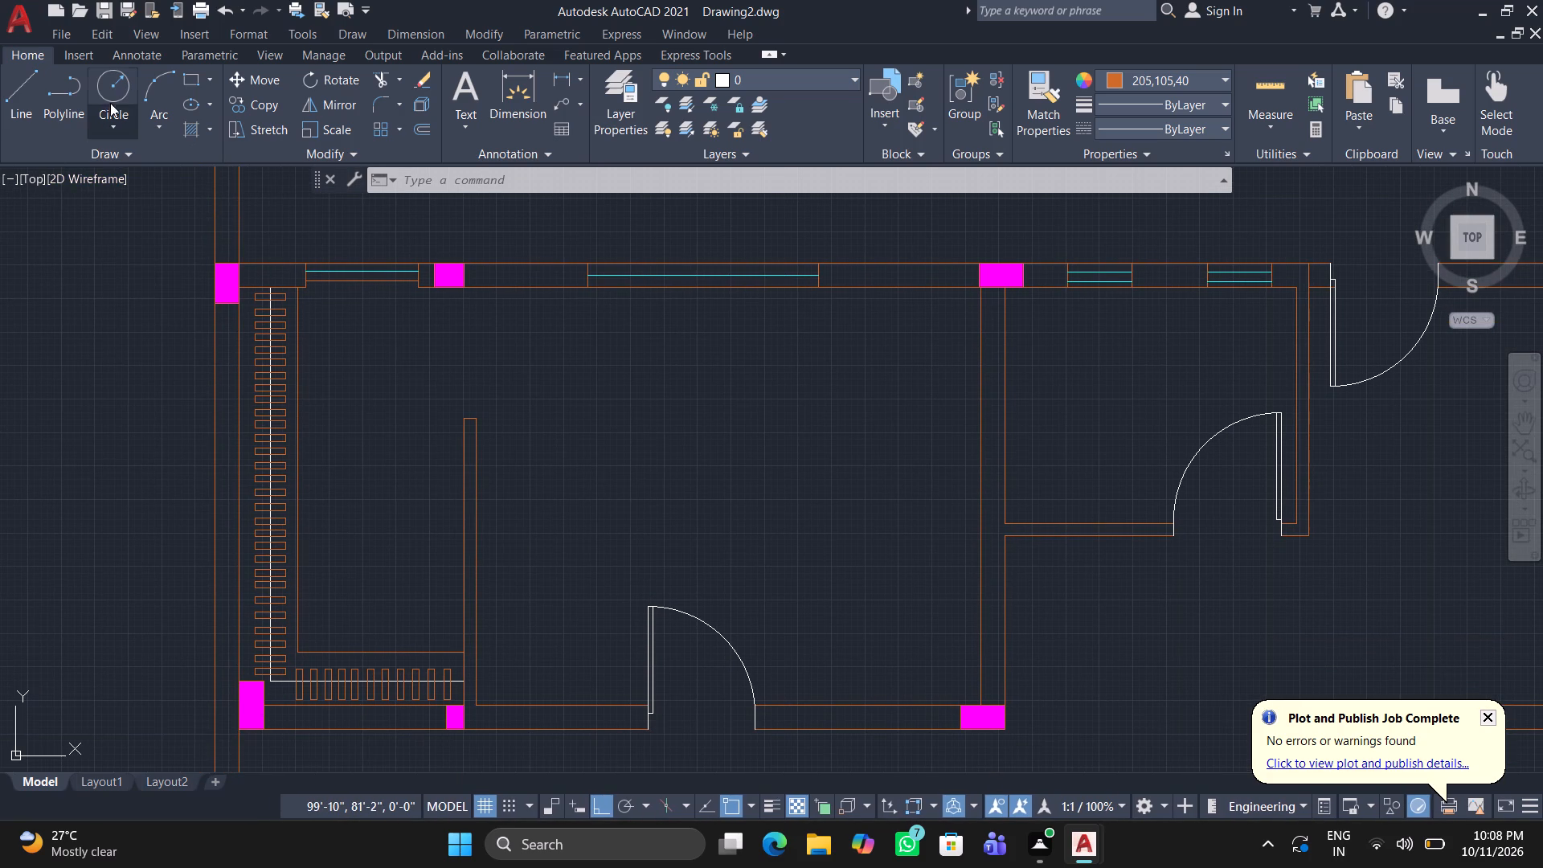
pyautogui.click(110, 92)
pyautogui.click(440, 449)
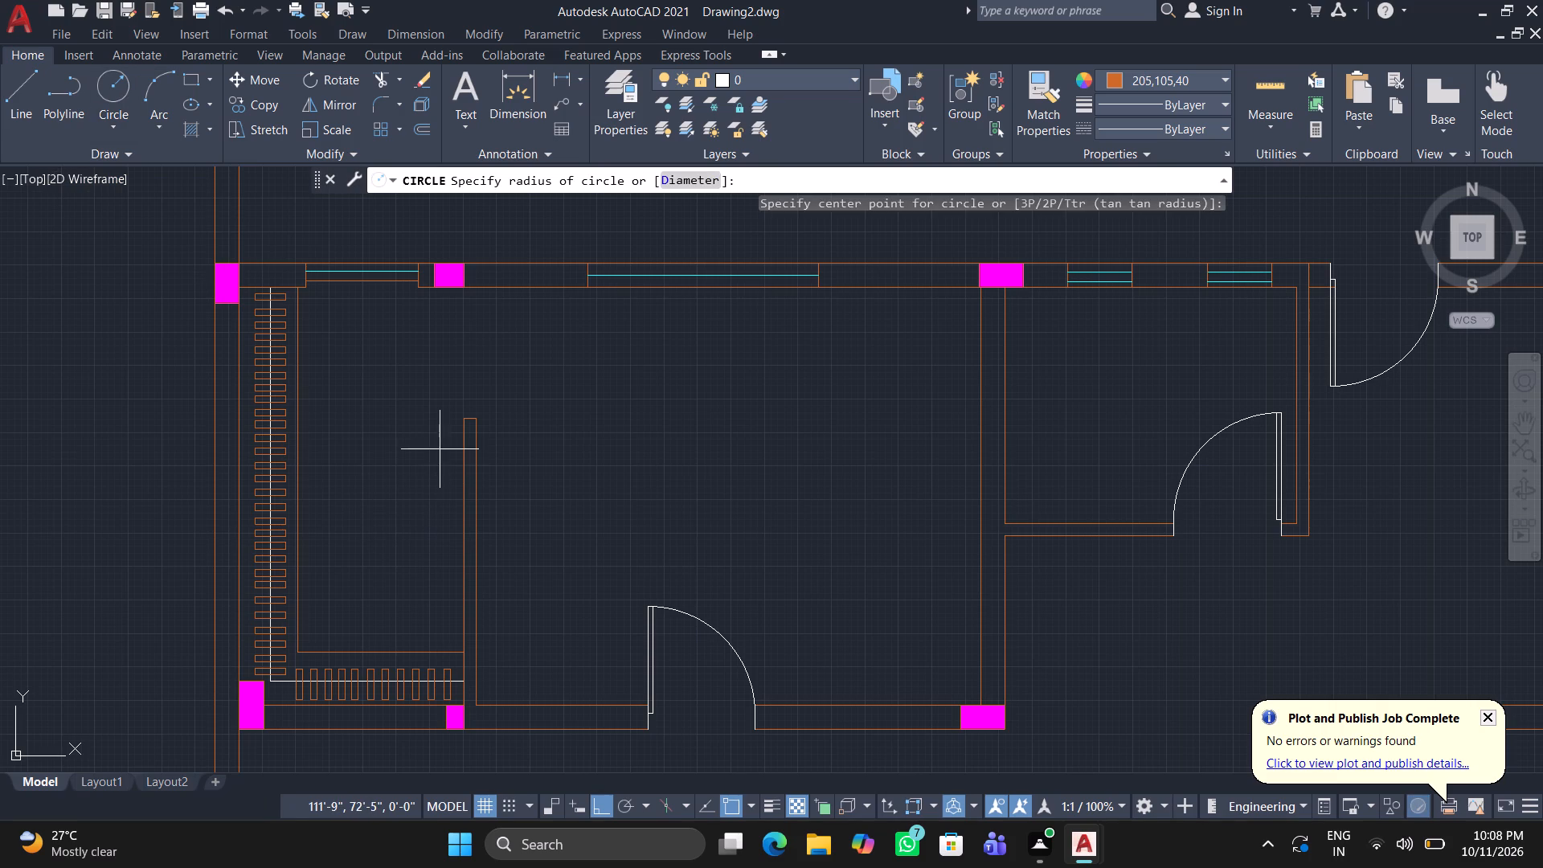
pyautogui.click(424, 456)
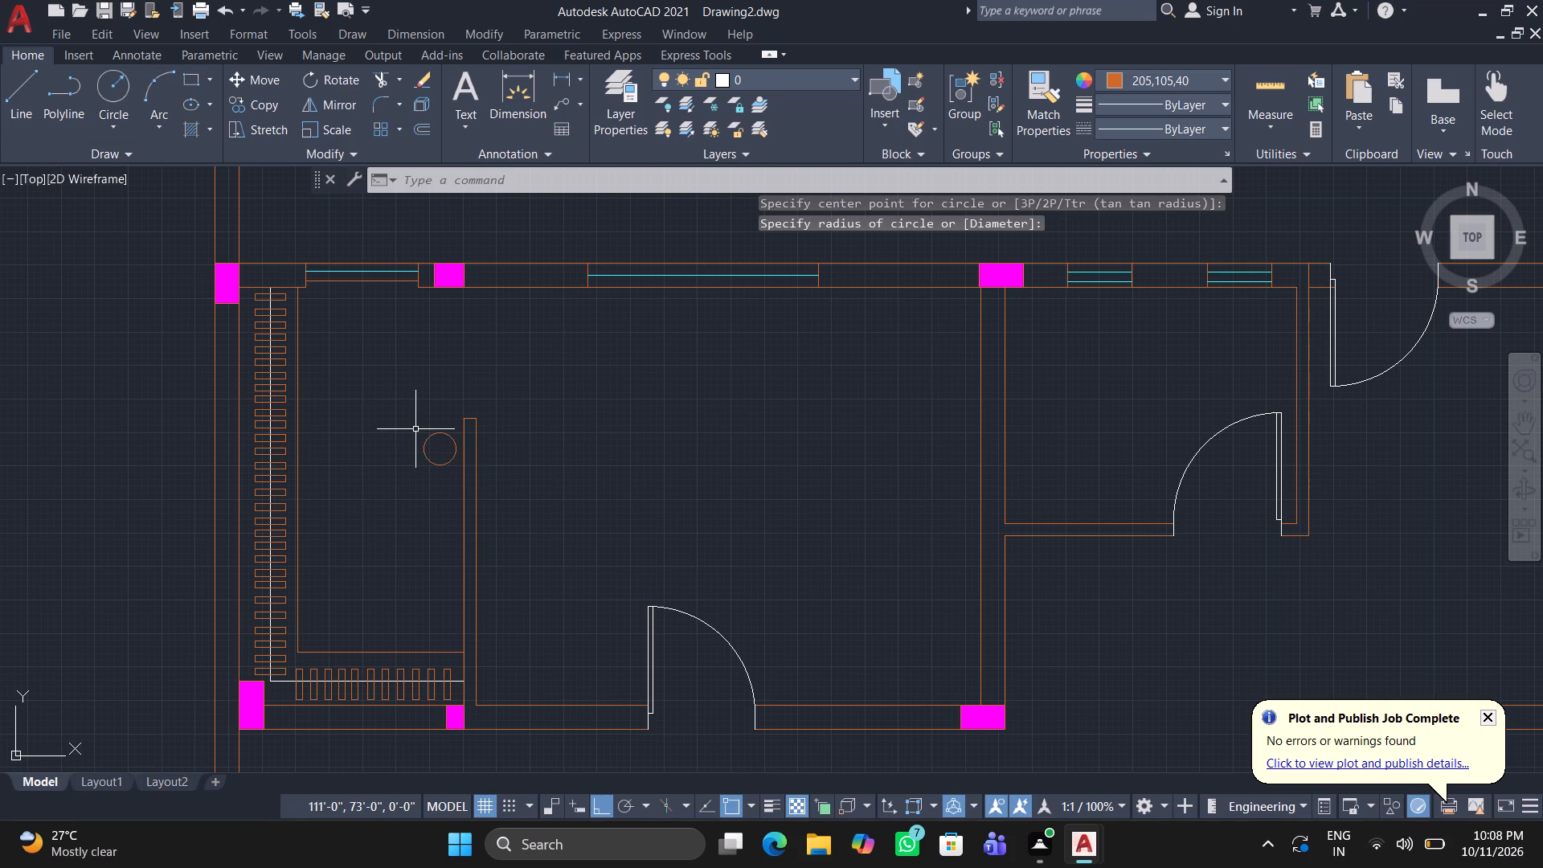
# Change the colour of the small circle beside the partition to 205,32,39.
pyautogui.click(1118, 74)
pyautogui.press('space')
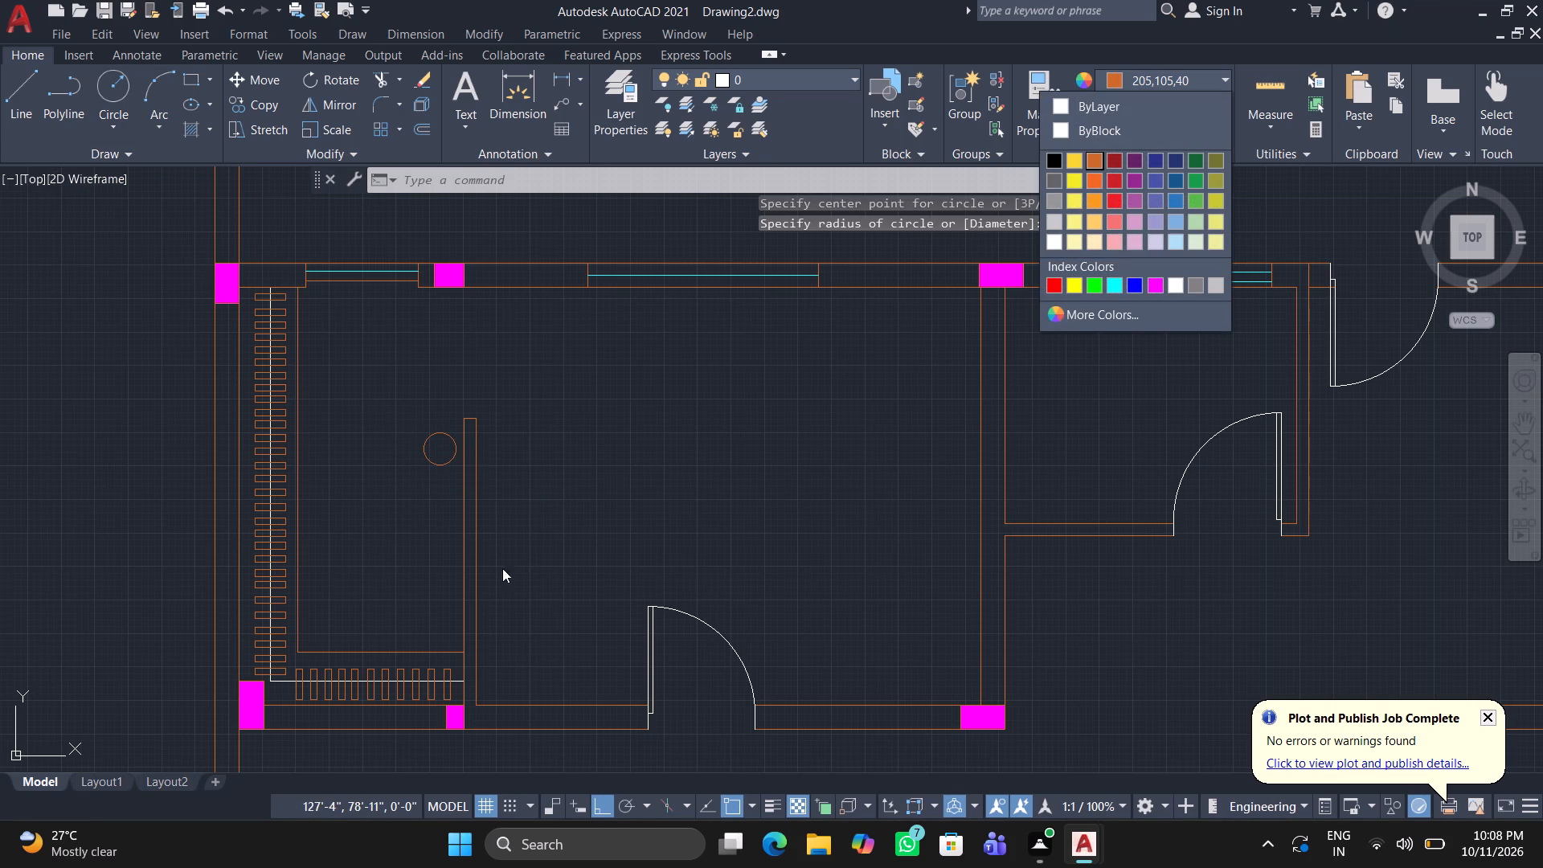
pyautogui.press('space')
pyautogui.click(427, 430)
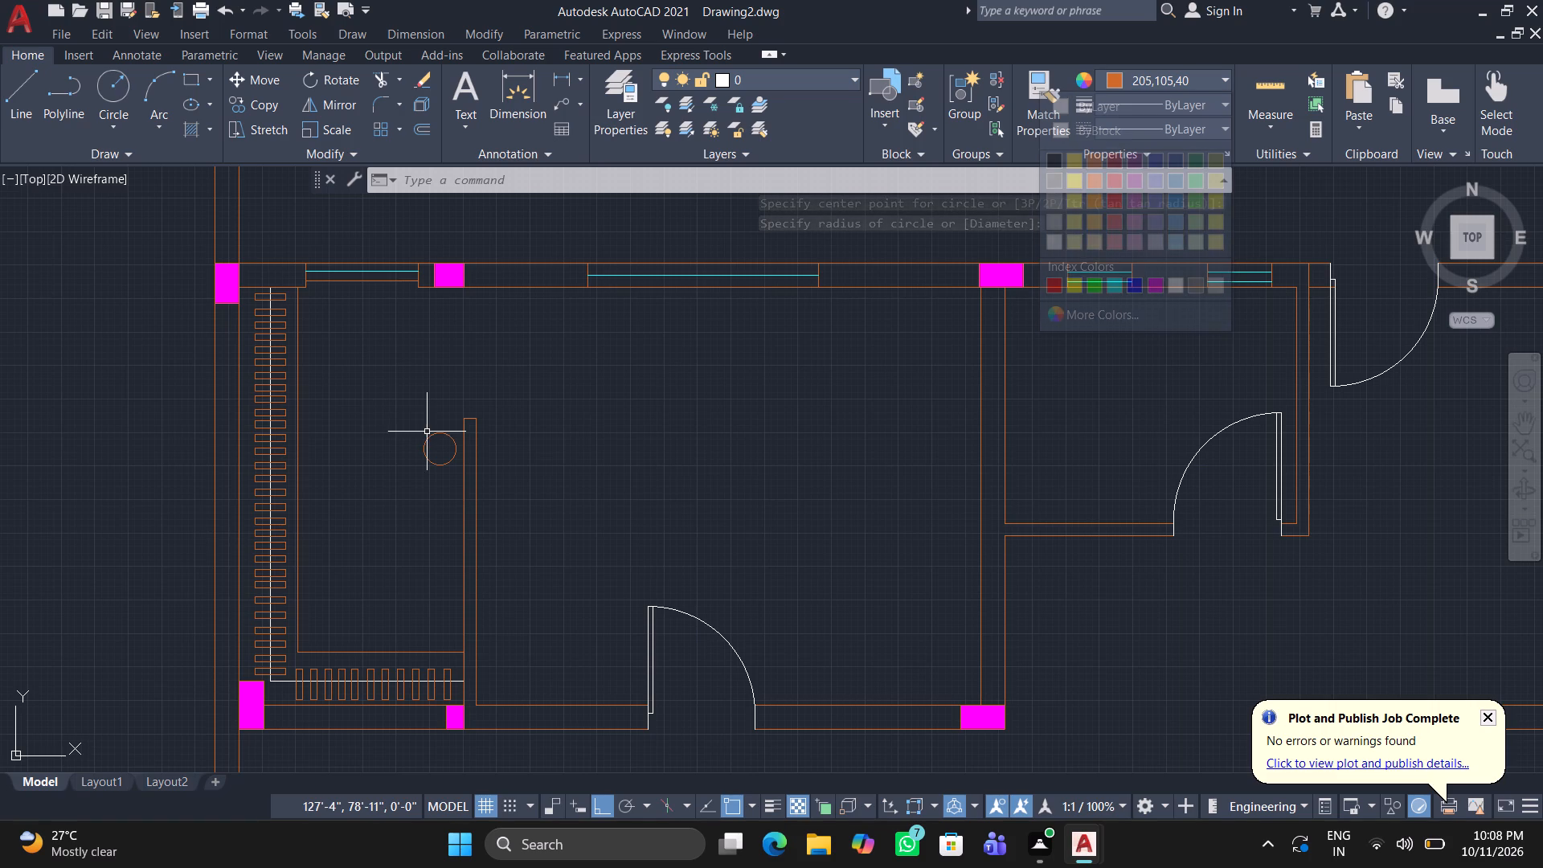
pyautogui.click(427, 432)
pyautogui.click(438, 436)
pyautogui.click(438, 436)
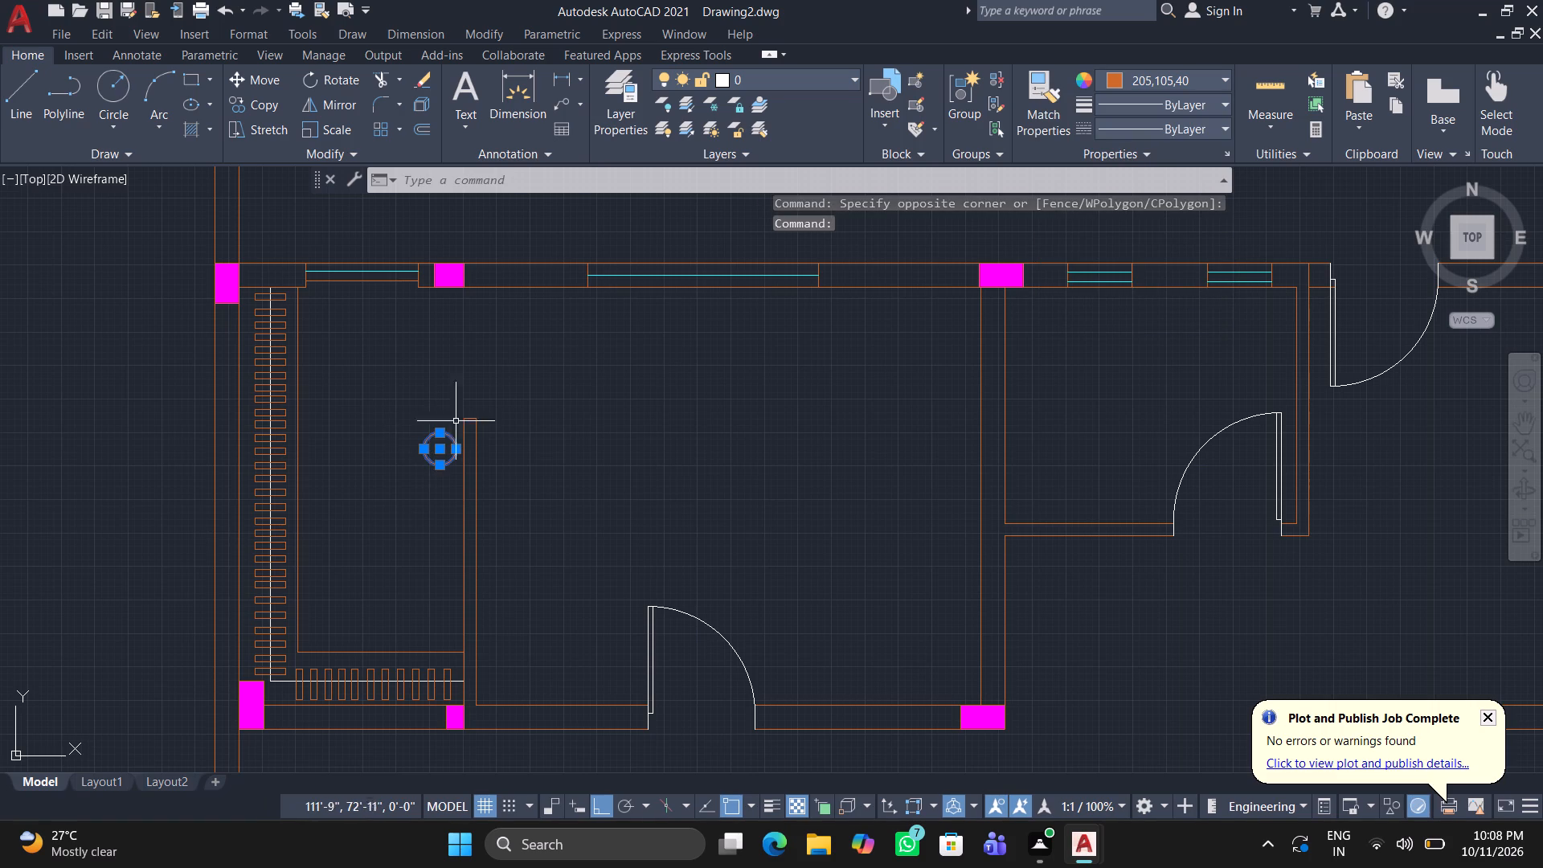
pyautogui.click(1110, 72)
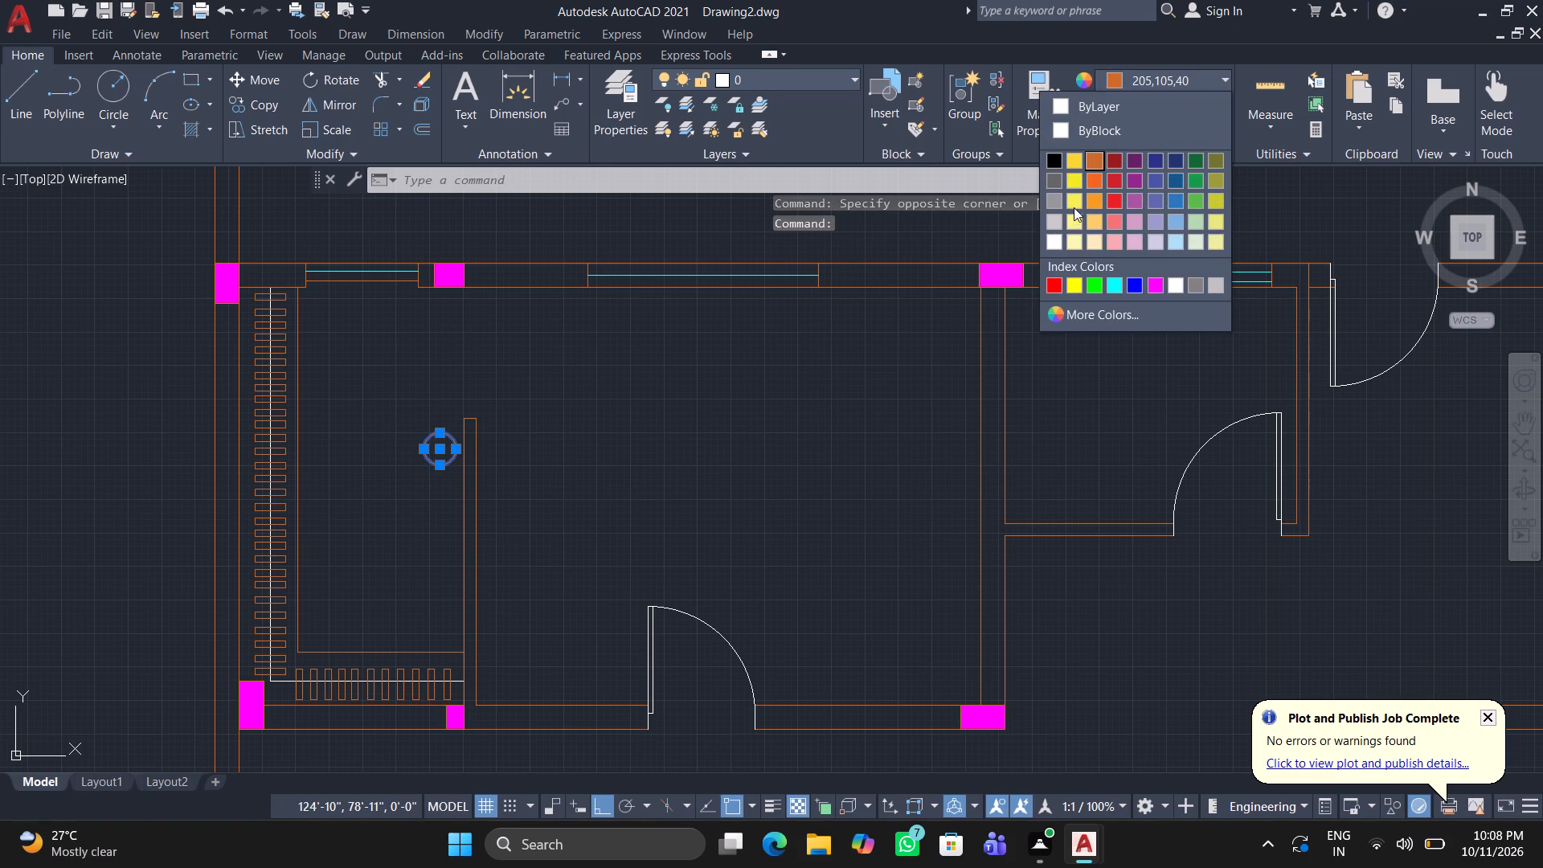
pyautogui.click(1113, 175)
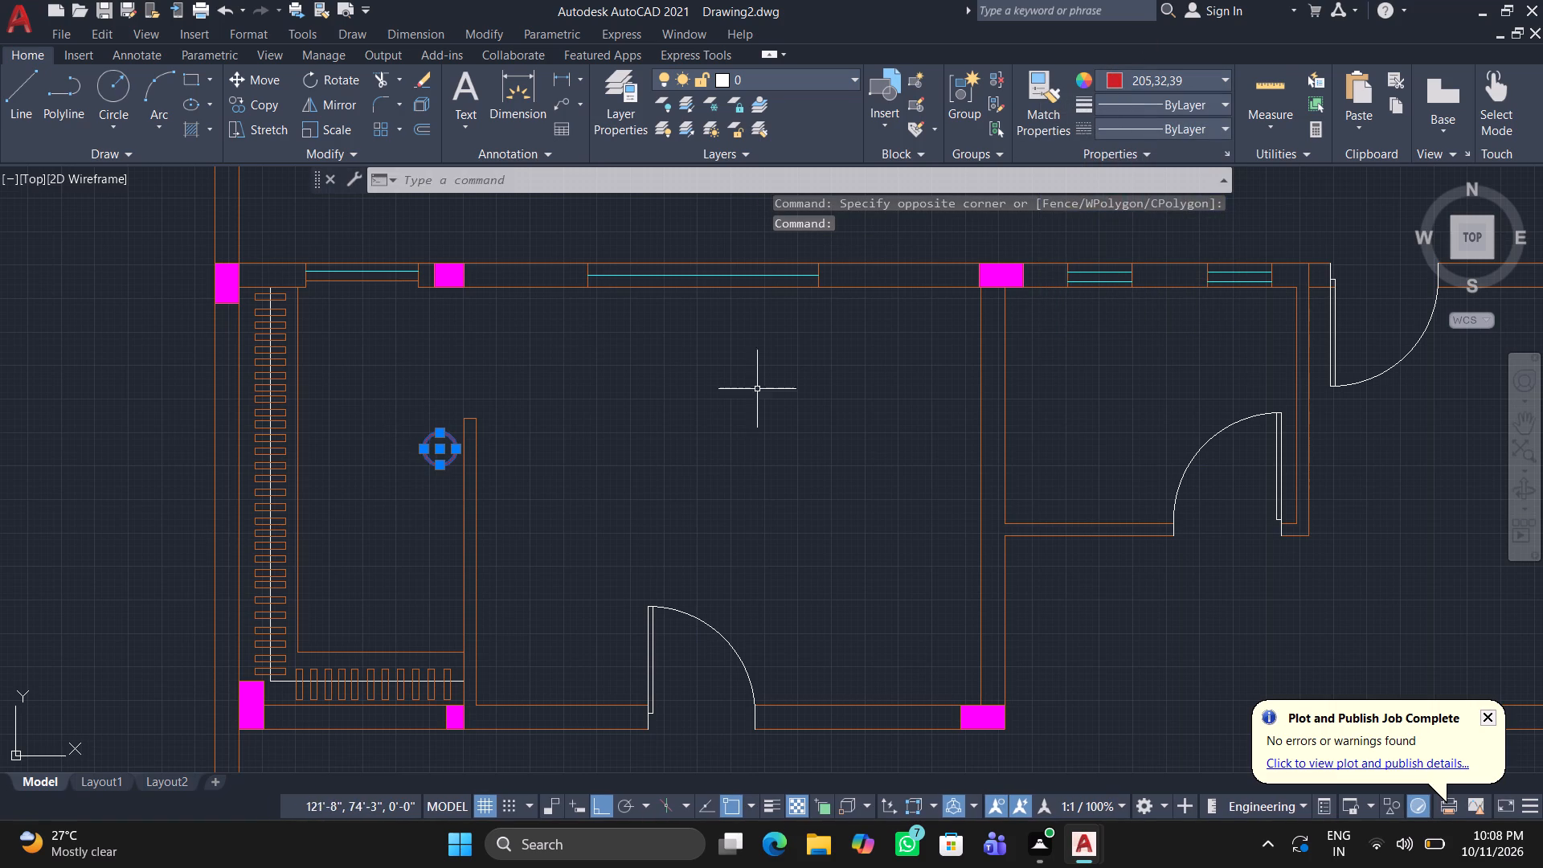
pyautogui.press('space')
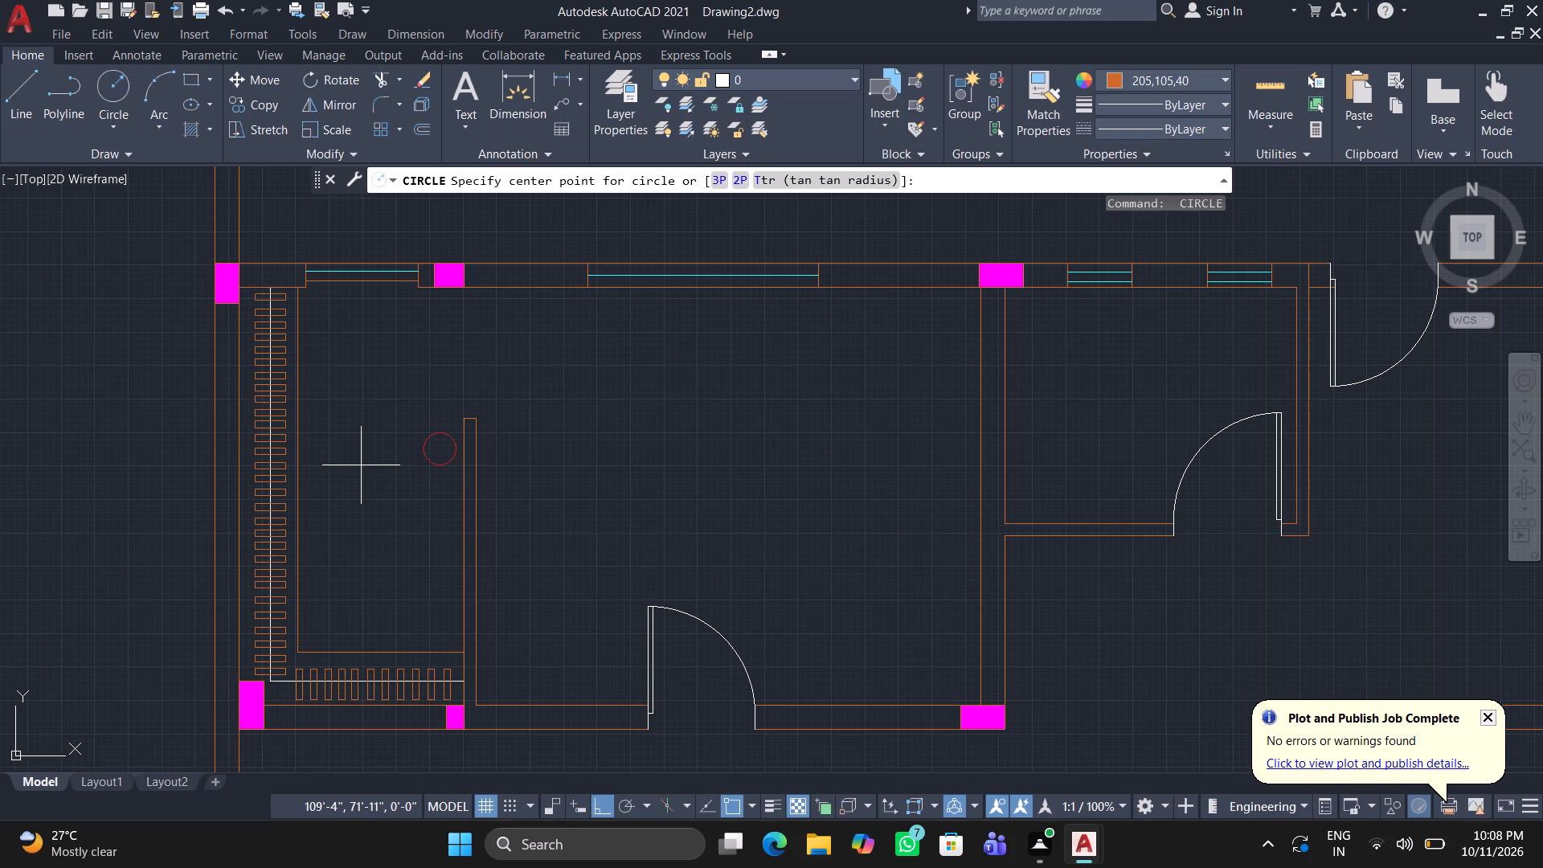
# Start a multiline text box near the wardrobe room's window wall, extending over the adjoining rooms, with the text colour set to ByLayer.
pyautogui.click(469, 71)
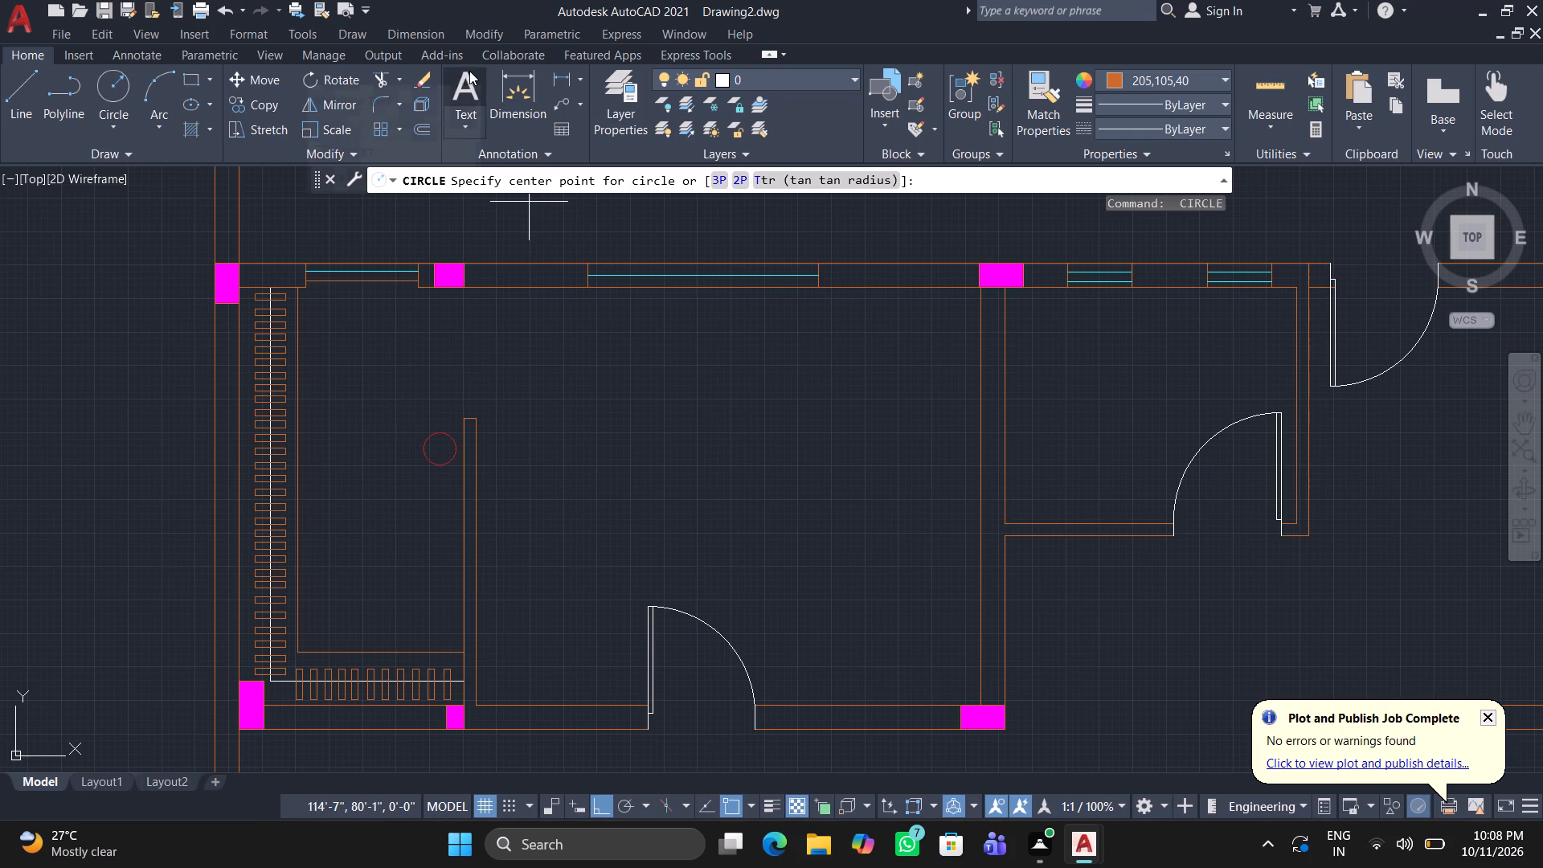
pyautogui.click(364, 329)
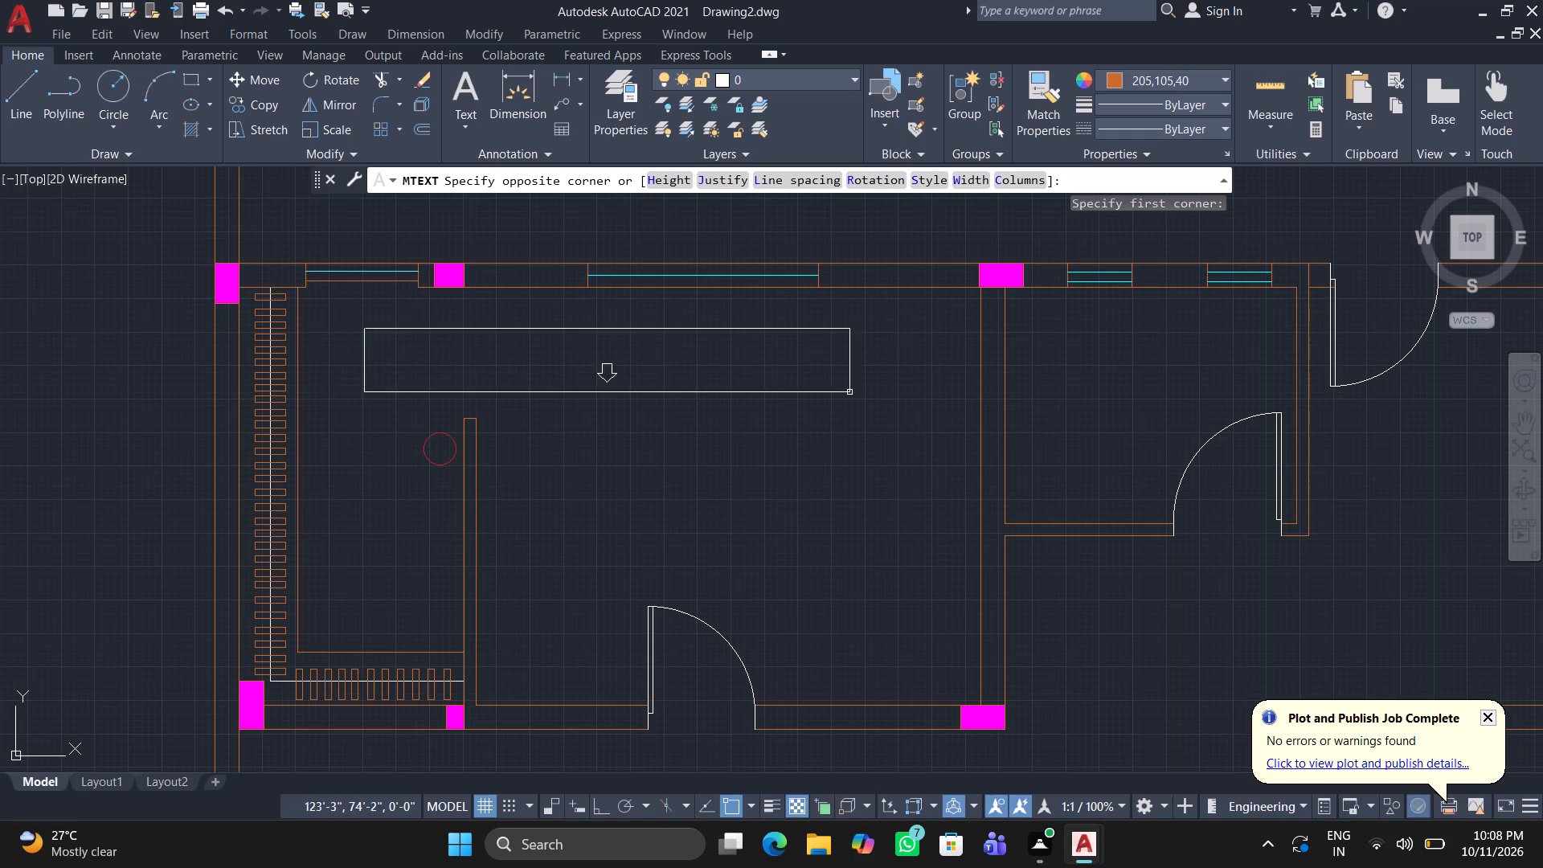
pyautogui.click(1151, 377)
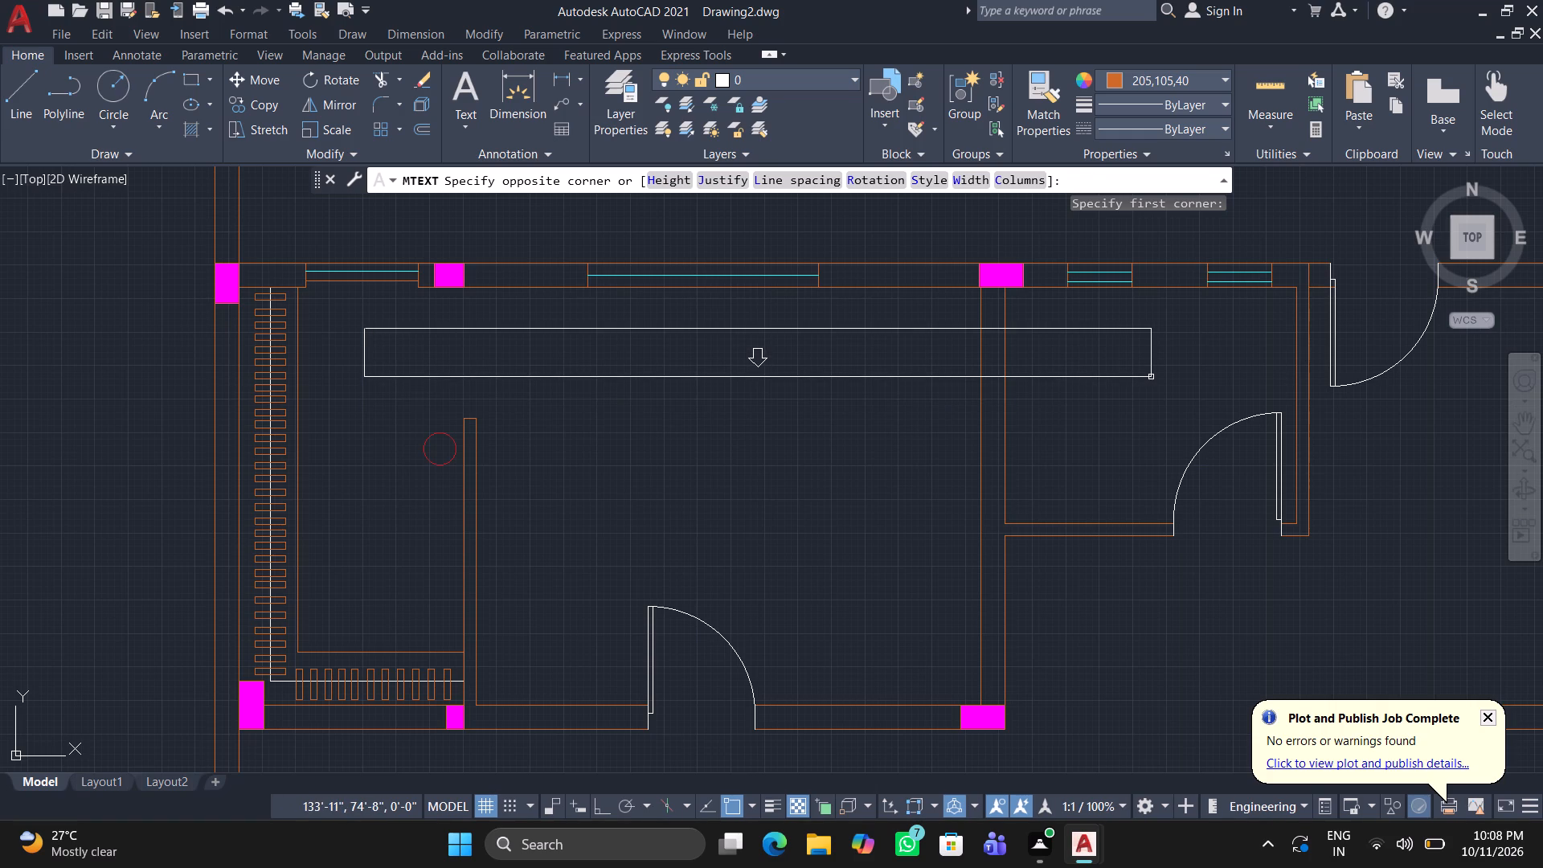
pyautogui.write('DR')
pyautogui.press('BackSpace')
pyautogui.press('BackSpace')
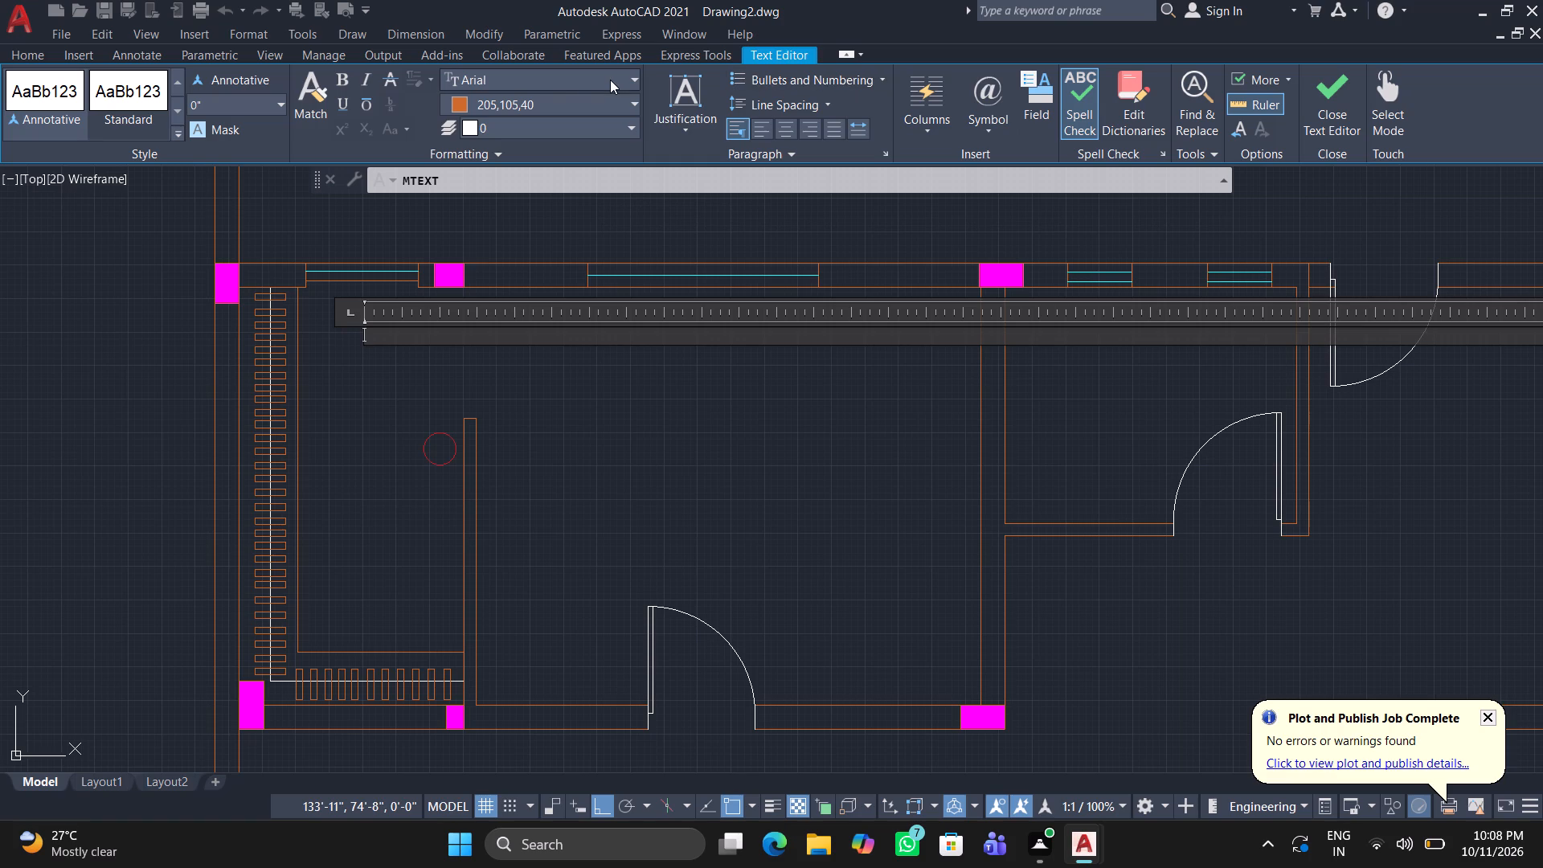
pyautogui.click(519, 97)
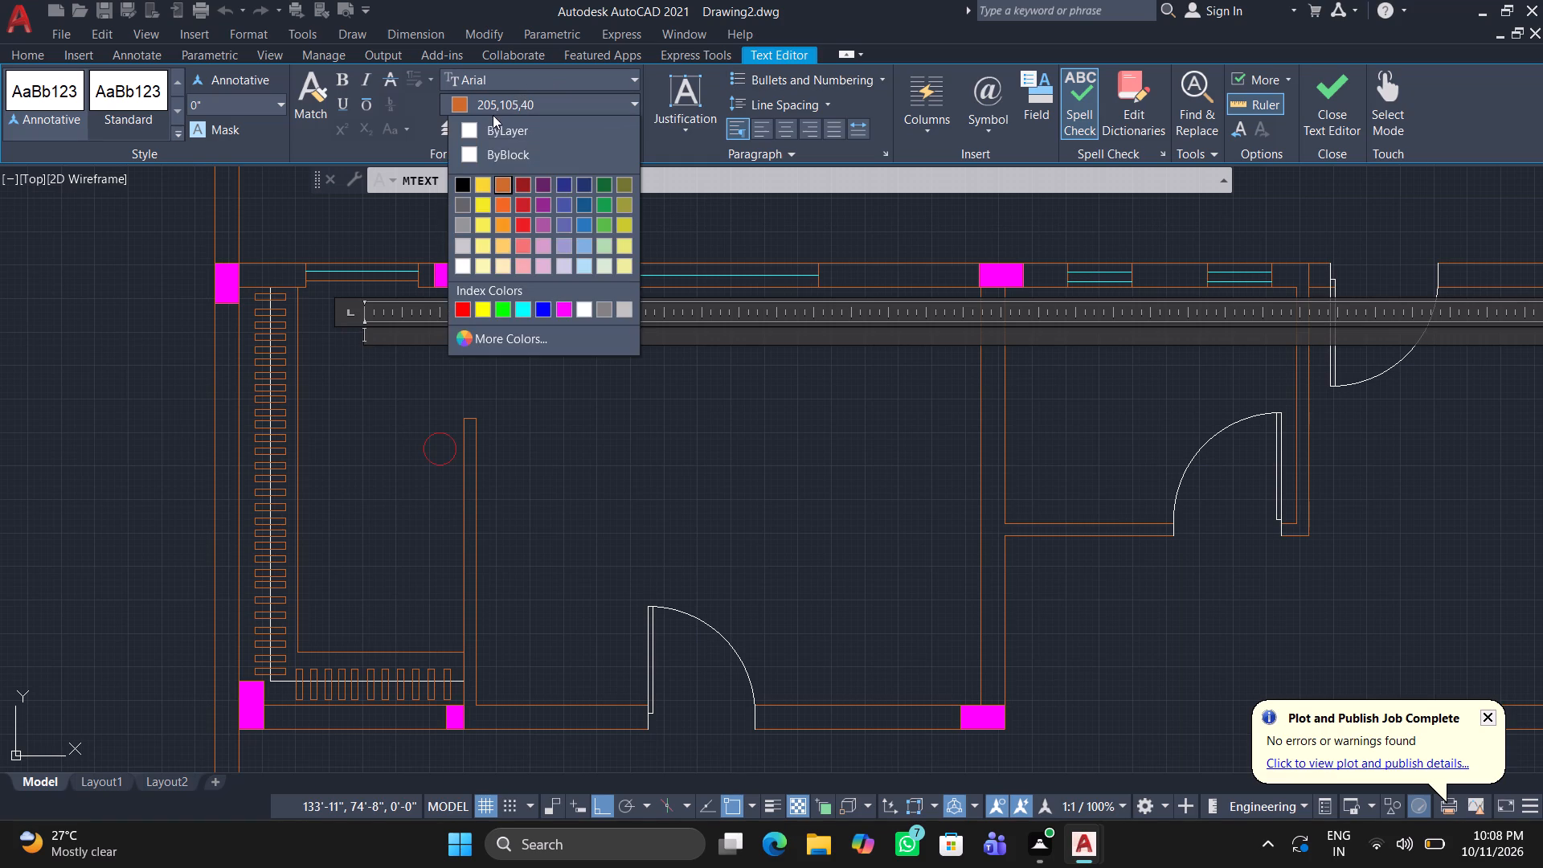
pyautogui.click(492, 118)
pyautogui.write('DRE')
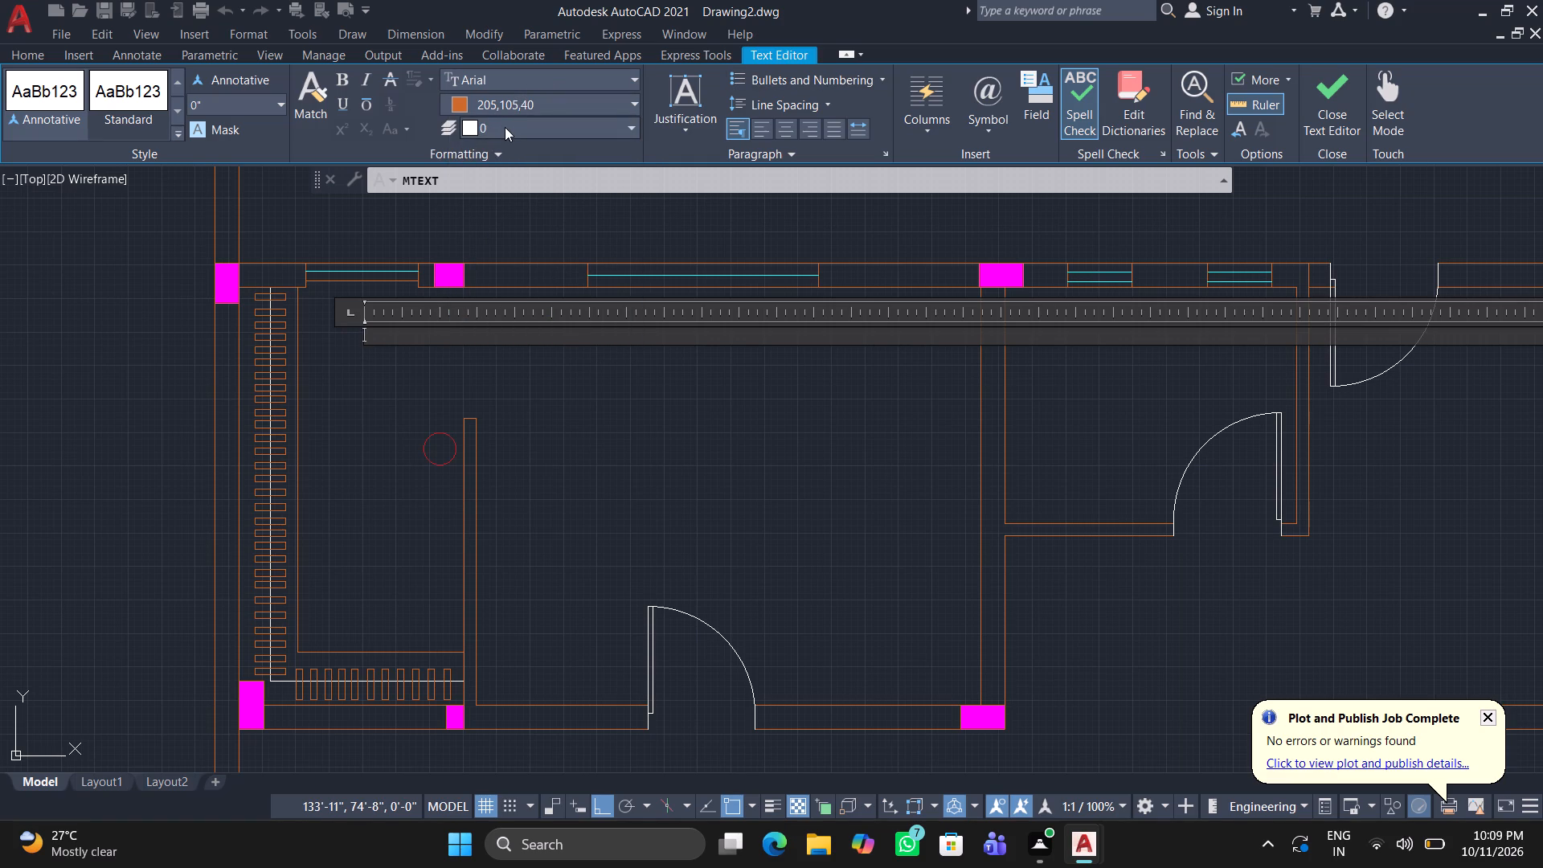
pyautogui.click(460, 101)
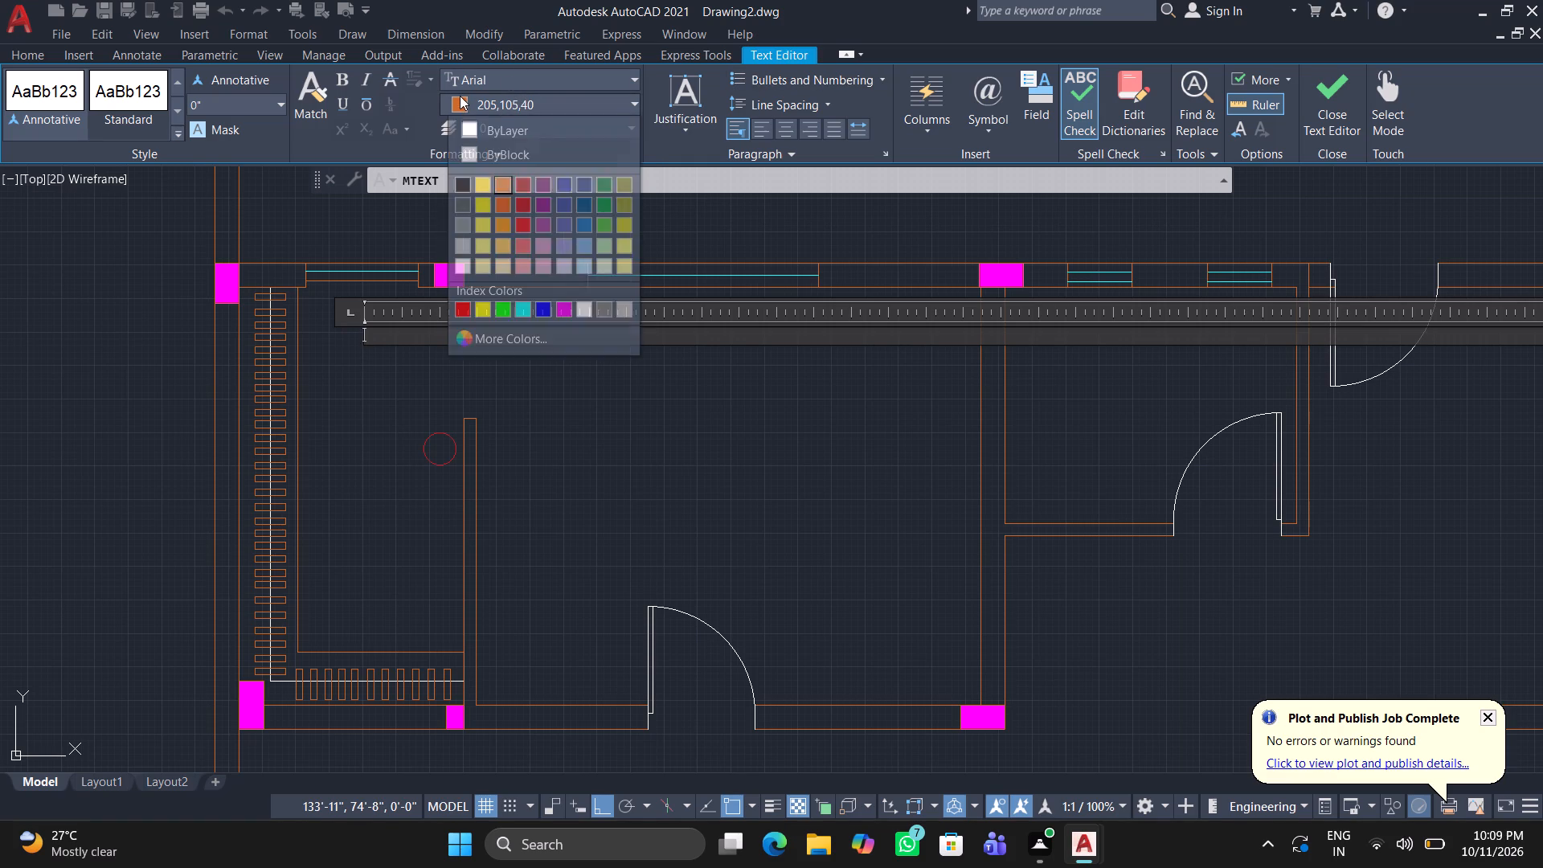
pyautogui.click(462, 123)
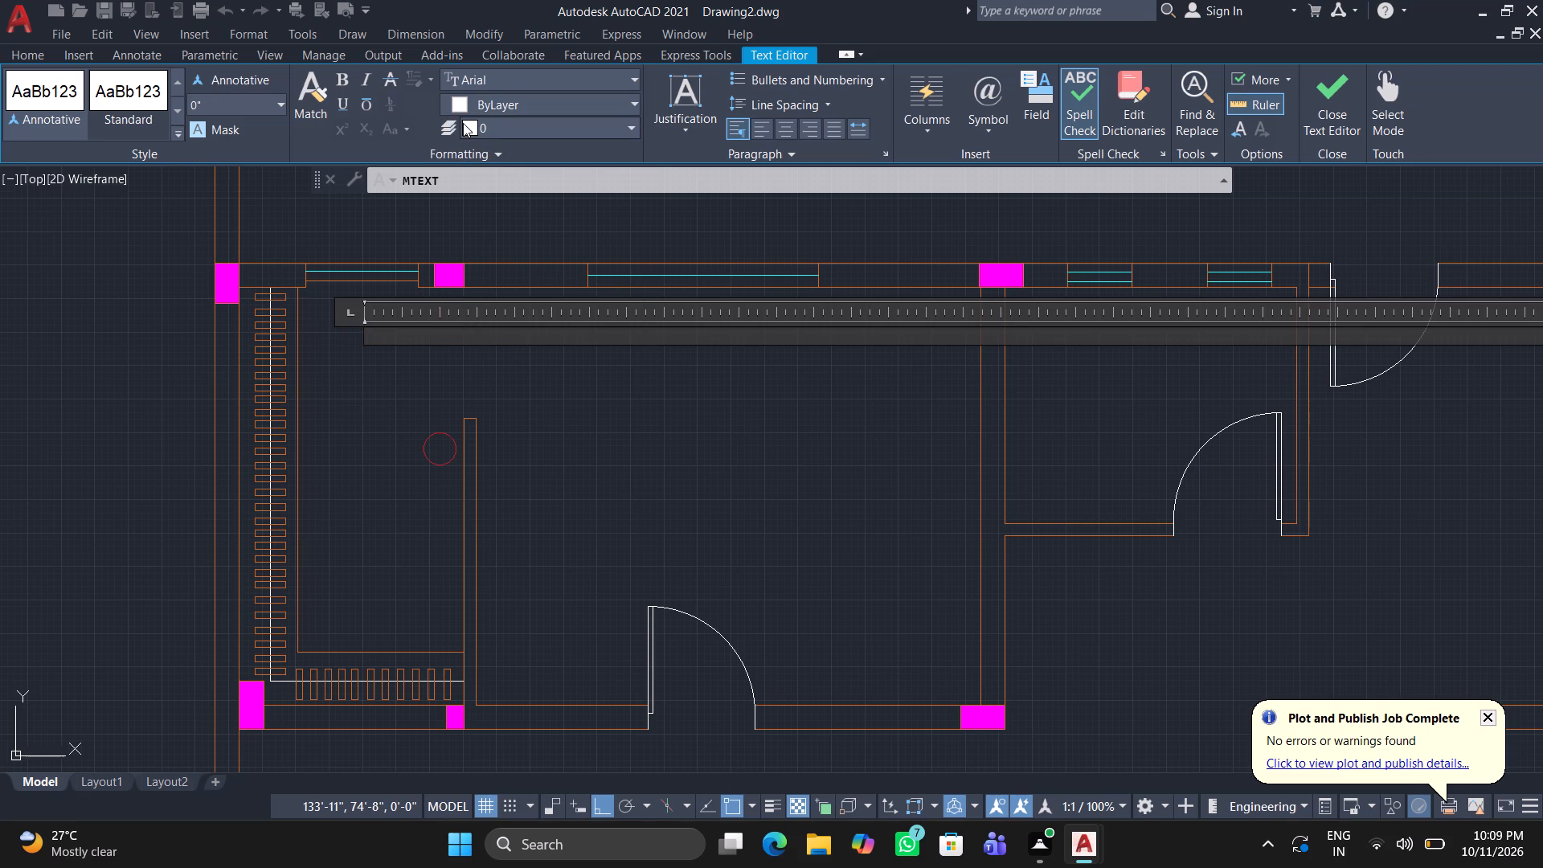
pyautogui.write('DR')
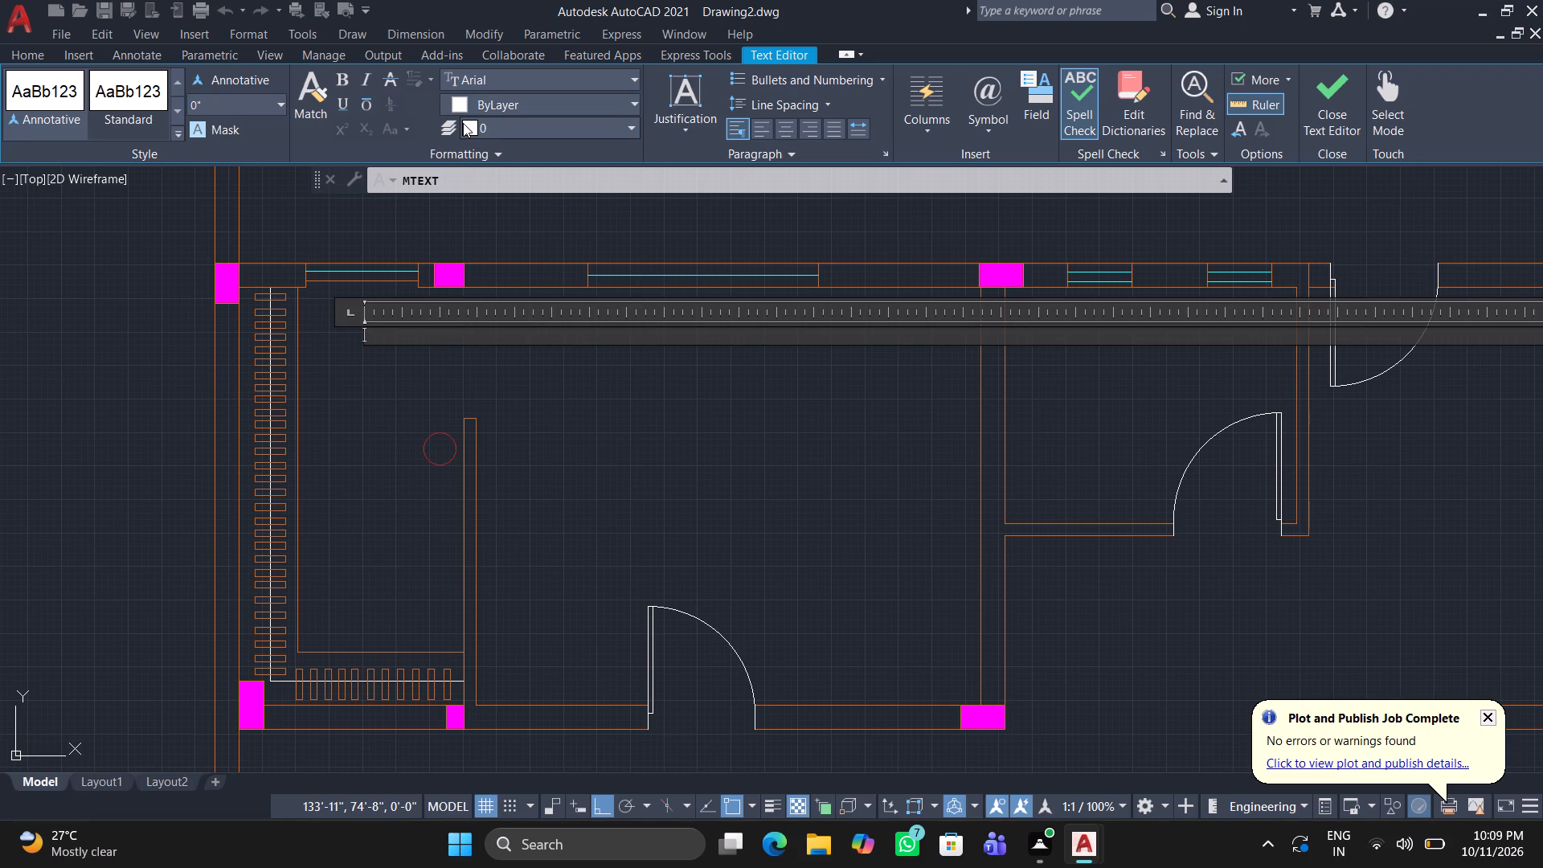
pyautogui.click(456, 116)
# Enter the room label DRESS with 7'-0"X5'-9" on the second line.
pyautogui.click(416, 337)
pyautogui.write('DRESS')
pyautogui.press('Return')
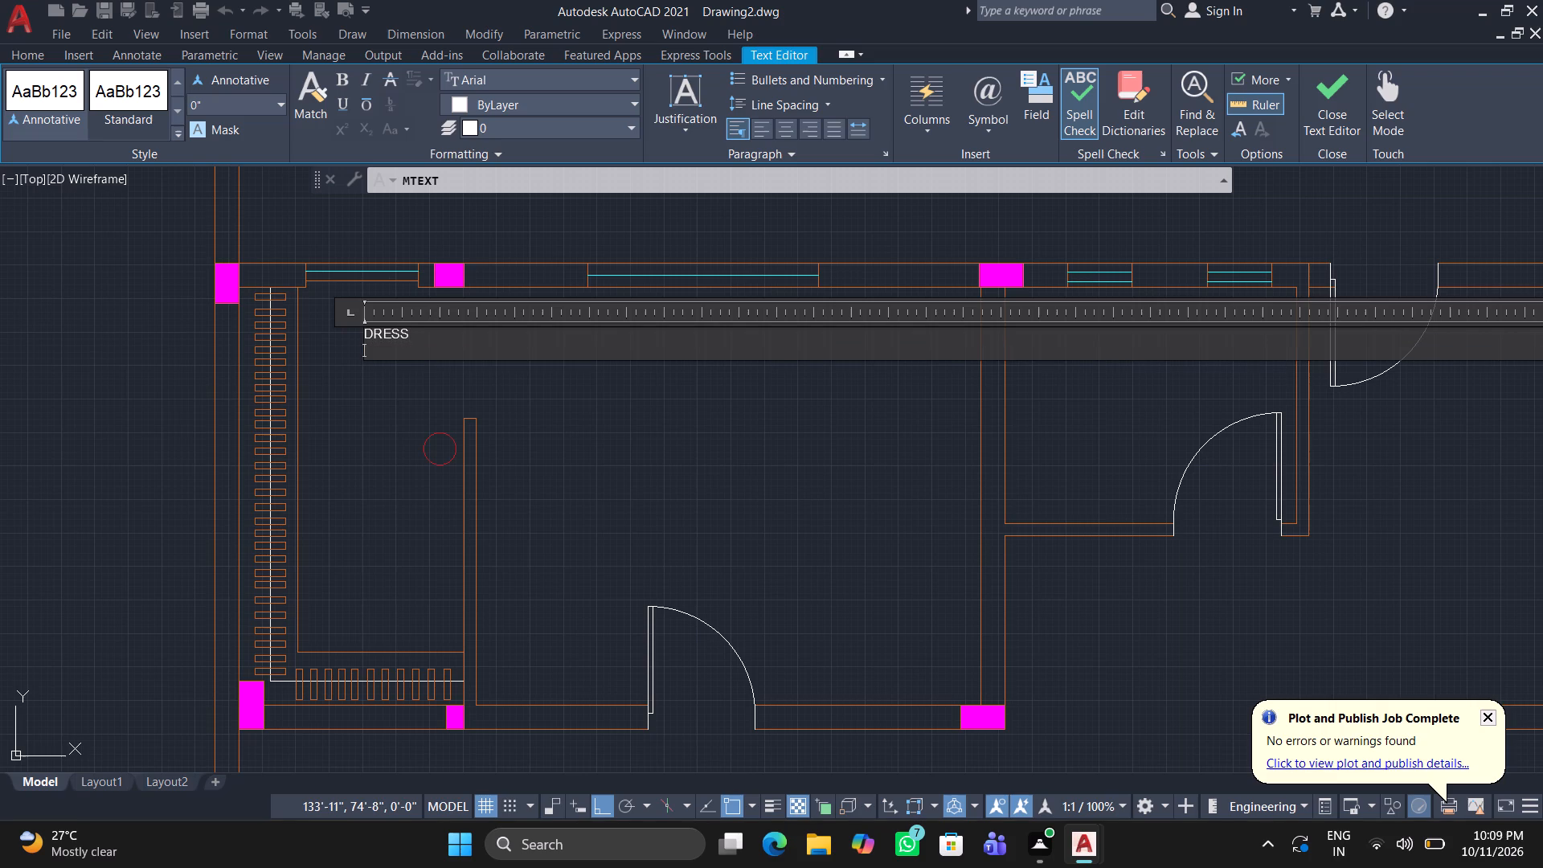
pyautogui.write("7'-")
pyautogui.write('0"X')
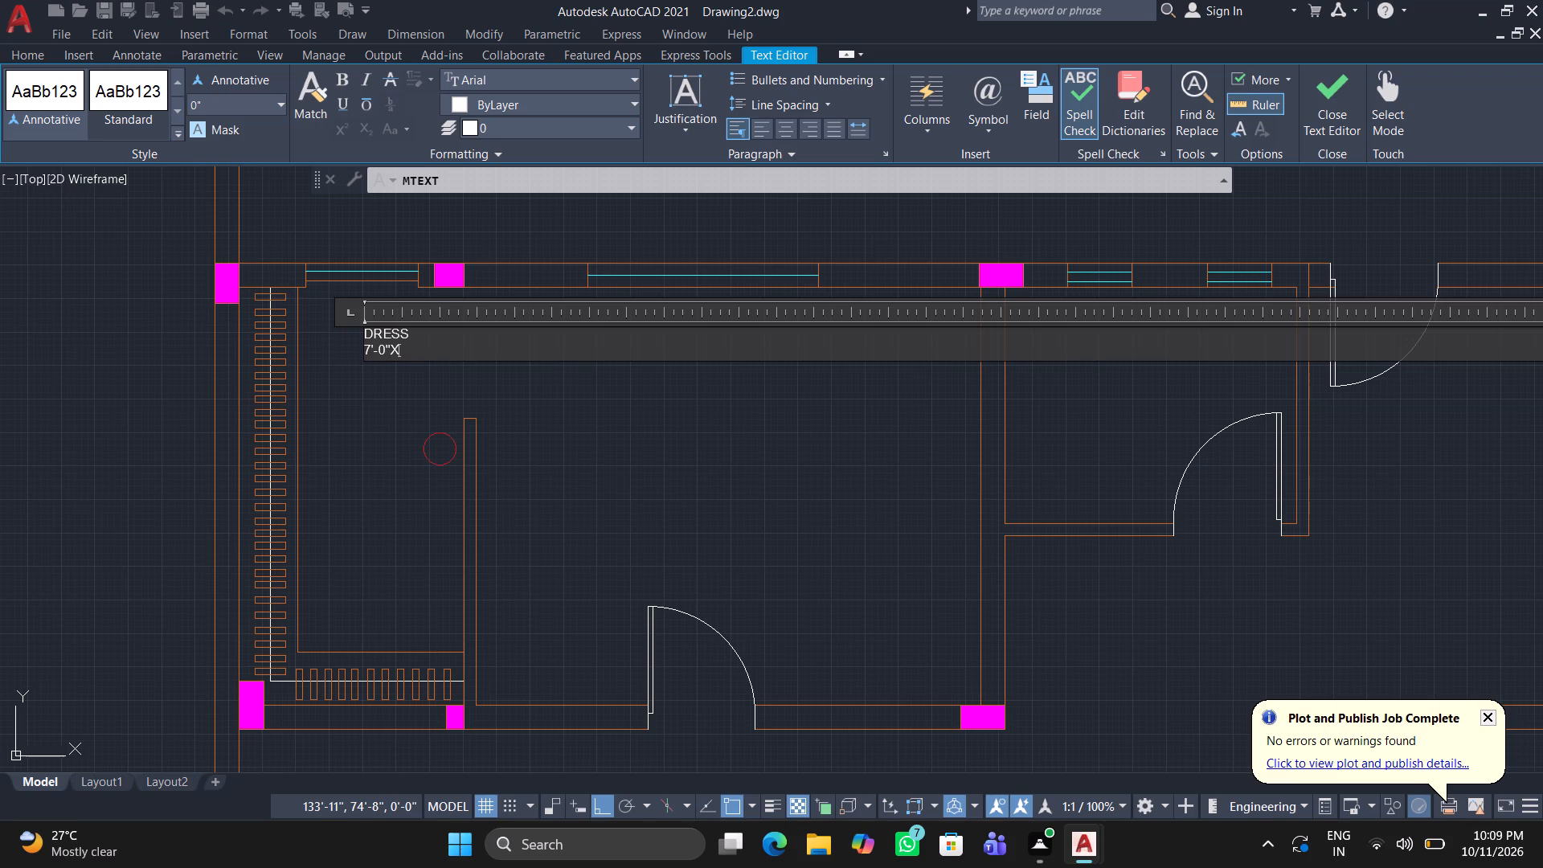
pyautogui.write("5'")
pyautogui.press('-')
pyautogui.write('9"')
pyautogui.press('Escape')
pyautogui.press('Return')
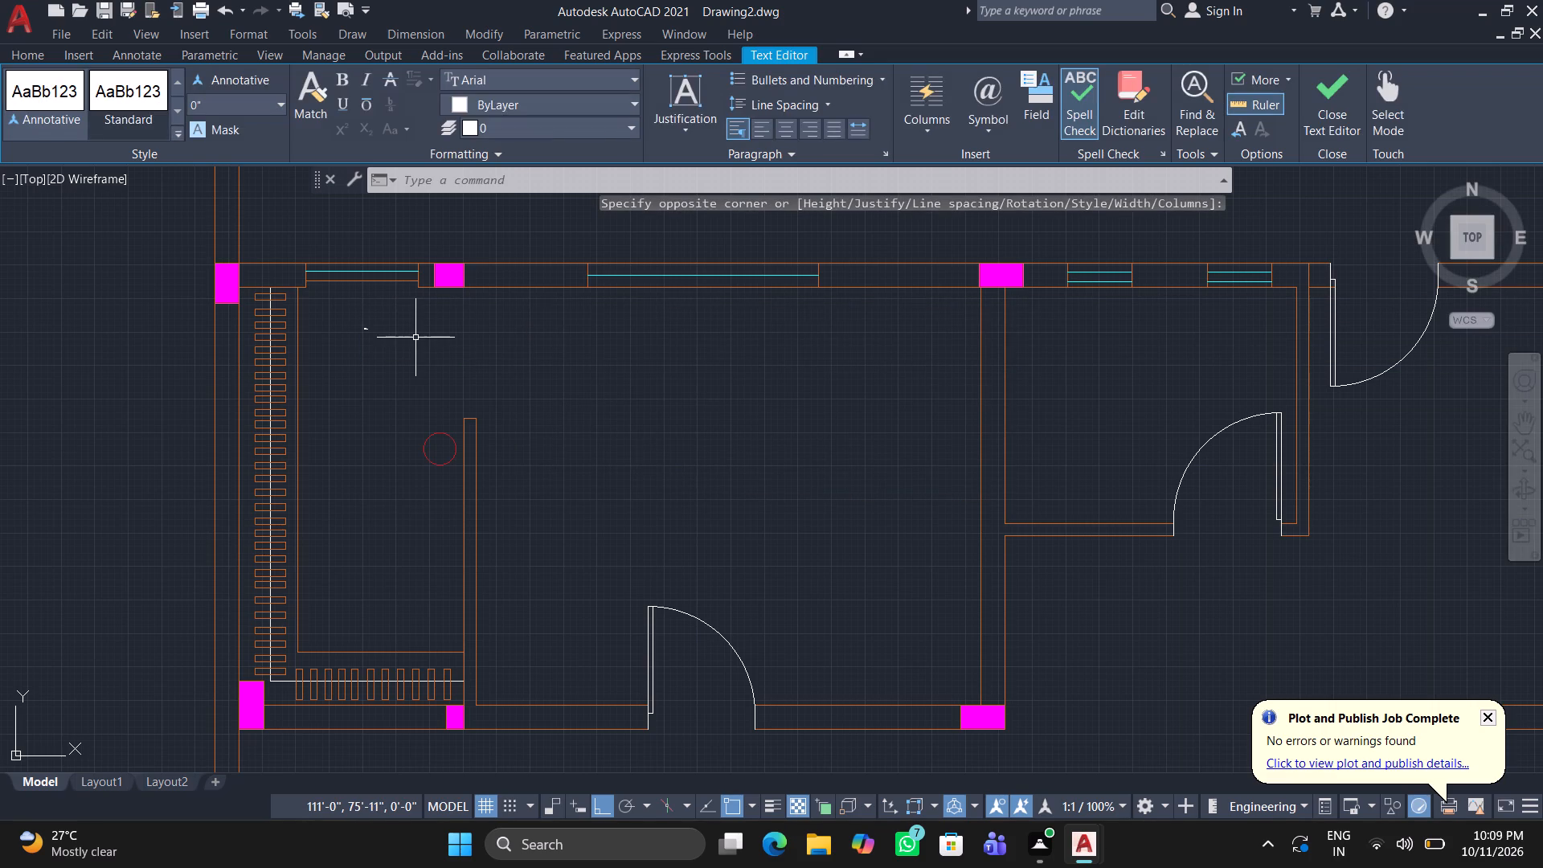
# Finish the DRESS 7'-0"X5'-9" label and set its text height to 5".
pyautogui.moveTo(356, 305); pyautogui.dragTo(358, 332)
pyautogui.rightClick(392, 362)
pyautogui.click(402, 348)
pyautogui.rightClick(402, 348)
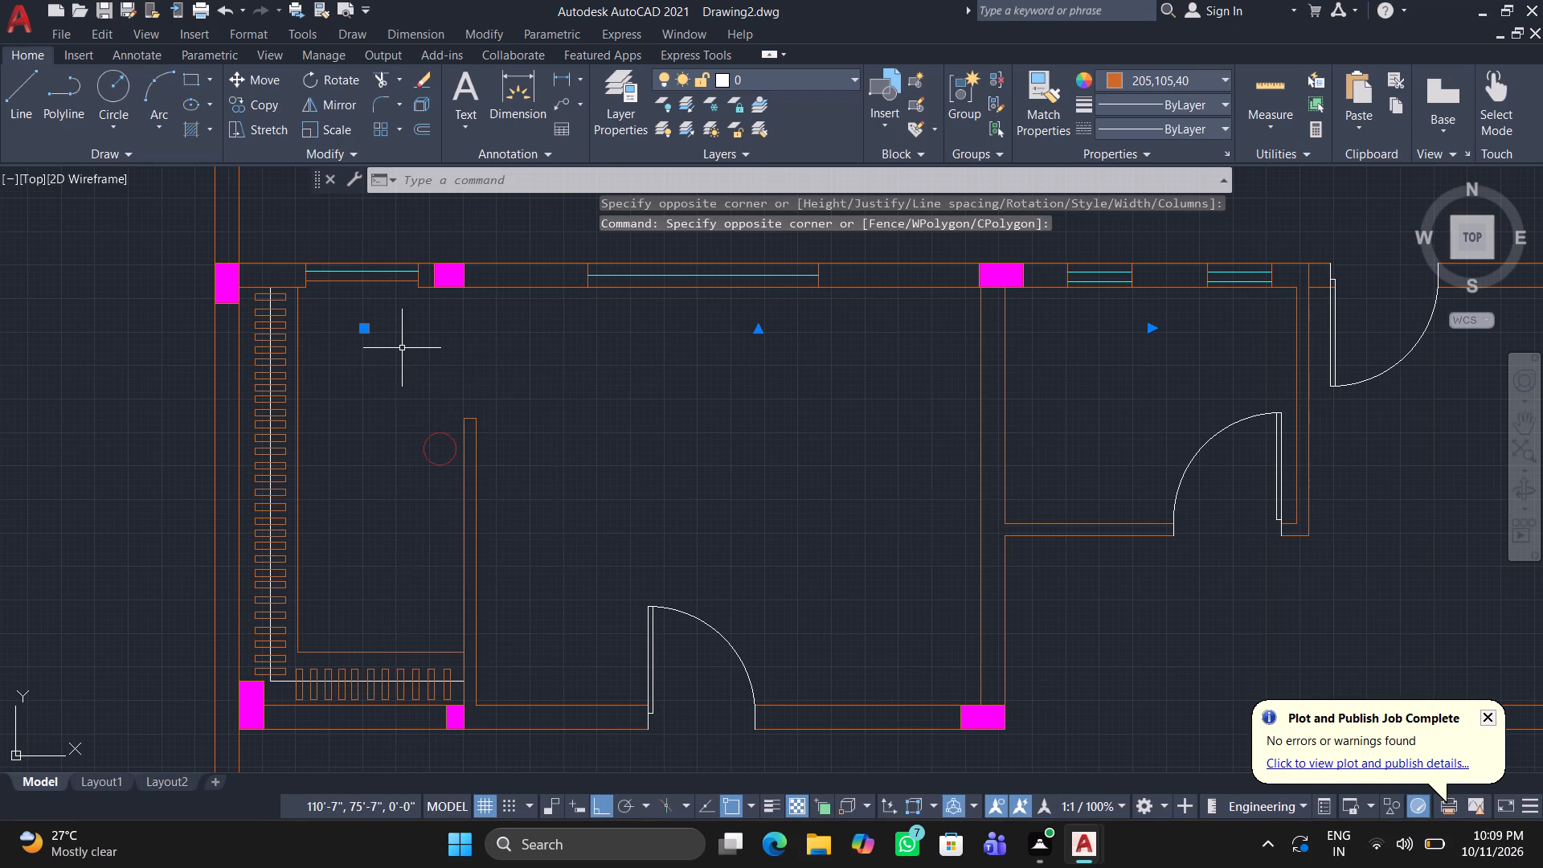
pyautogui.click(563, 783)
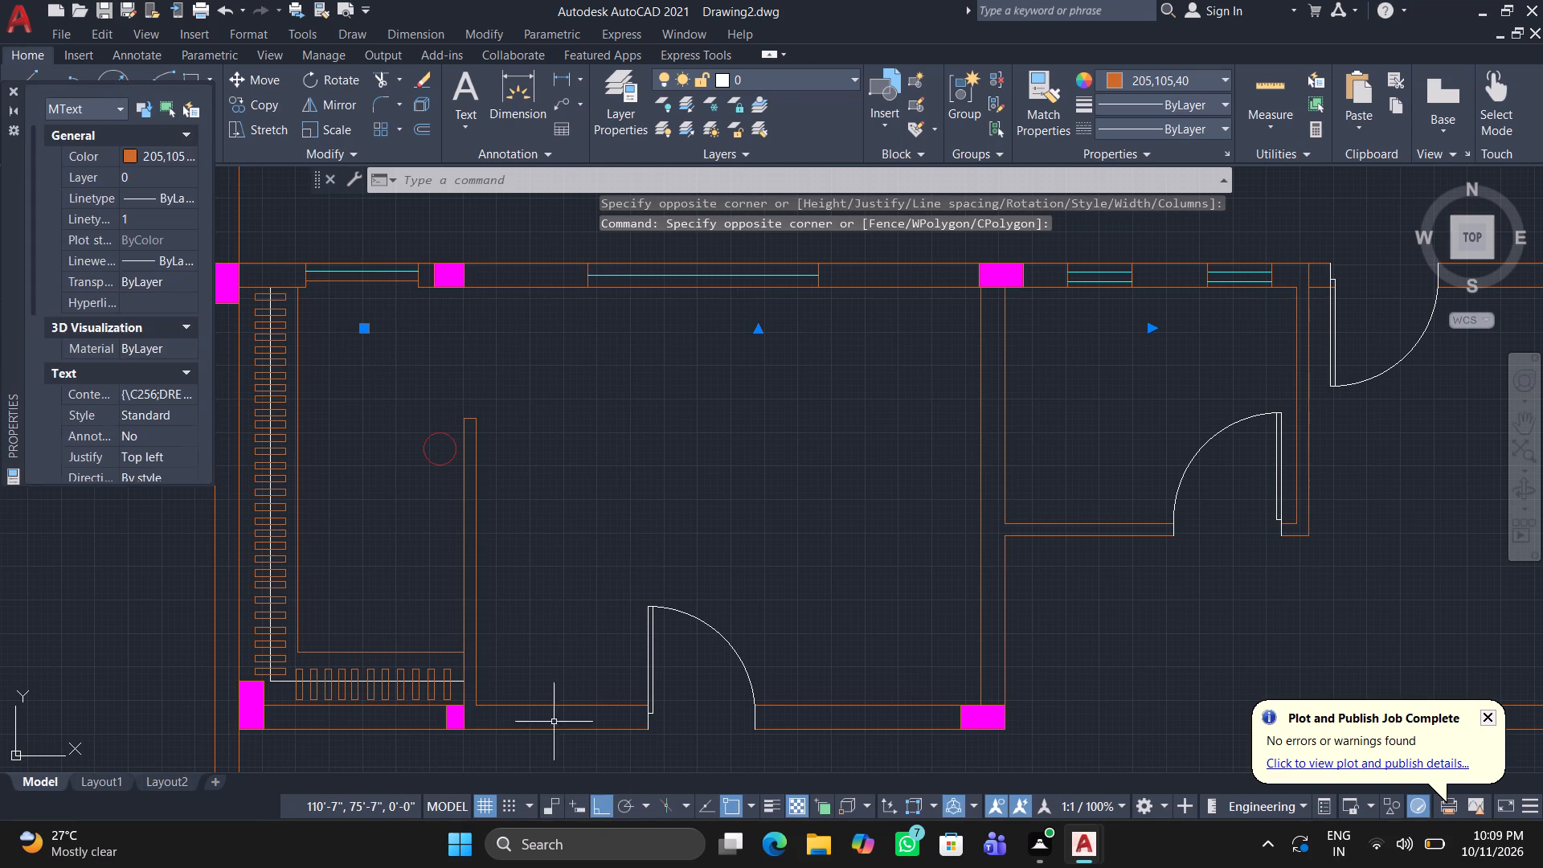
pyautogui.scroll(-1, 93, 400)
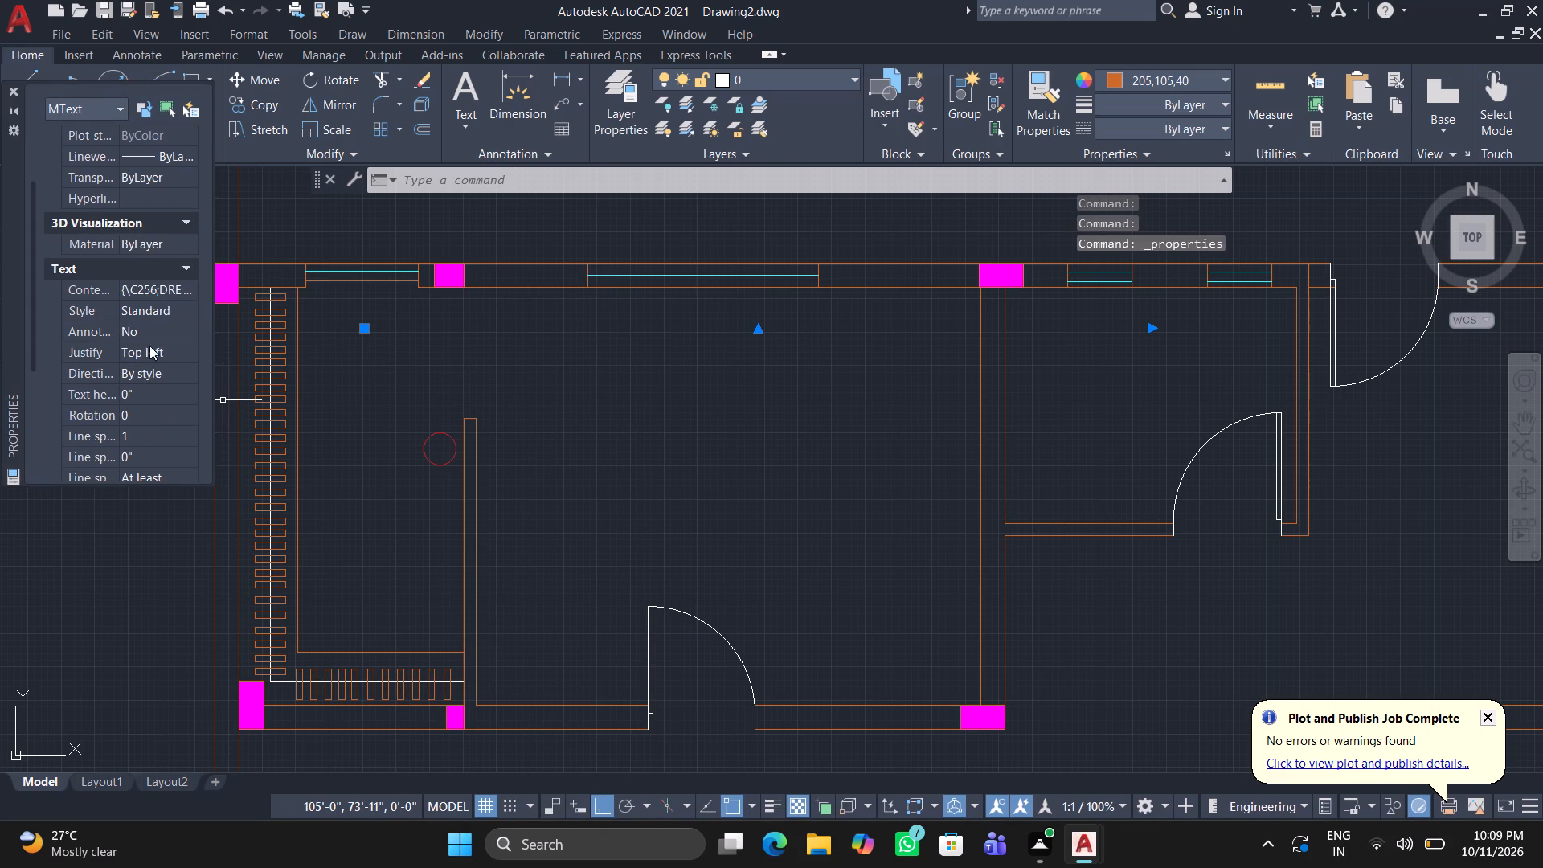
pyautogui.click(141, 388)
pyautogui.press('BackSpace')
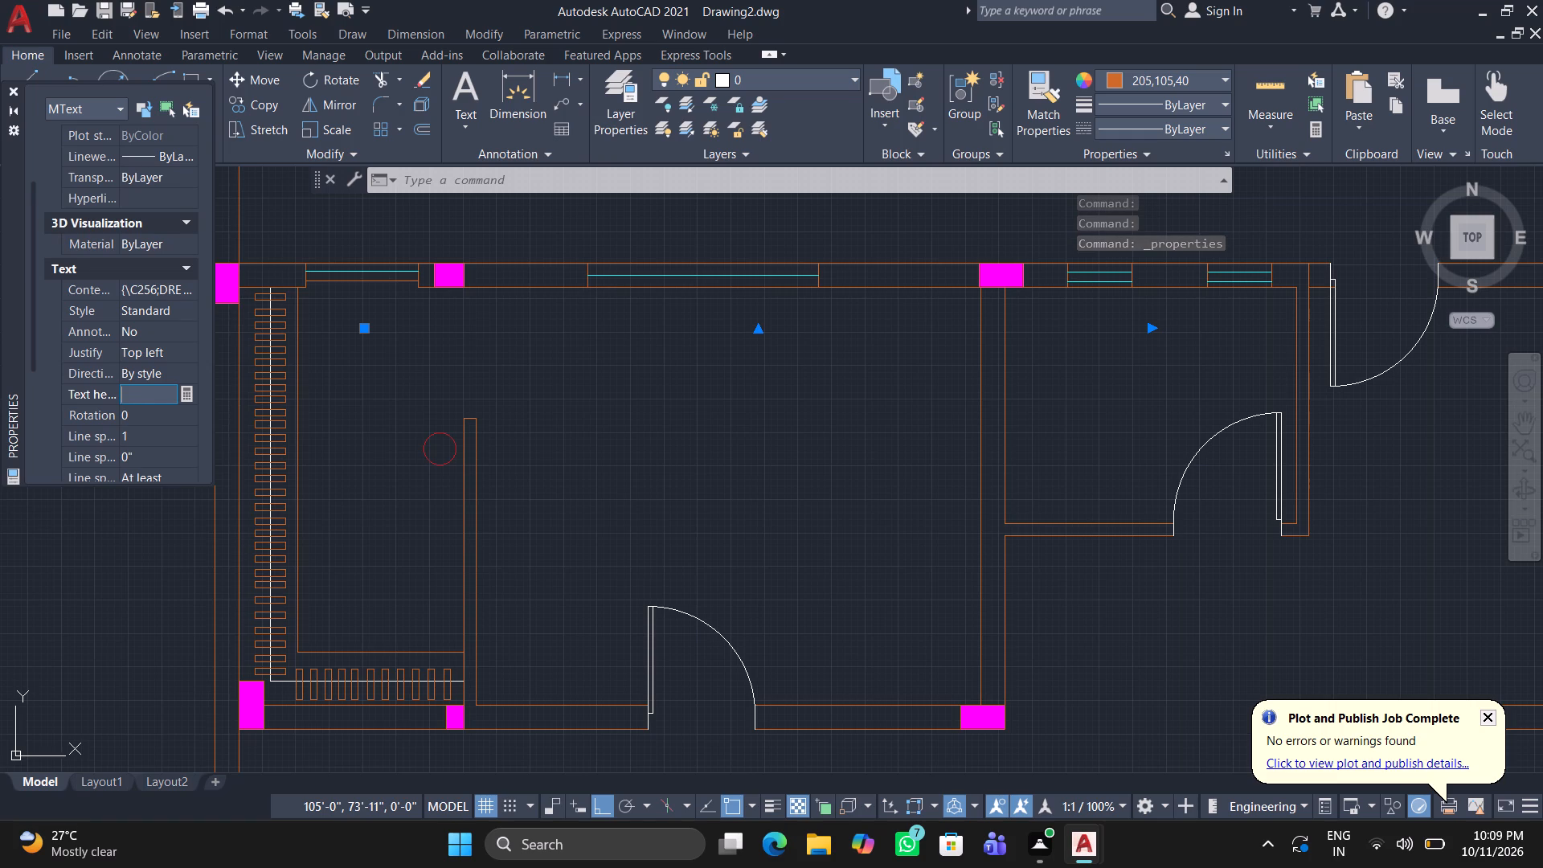
pyautogui.press('8')
pyautogui.press('BackSpace')
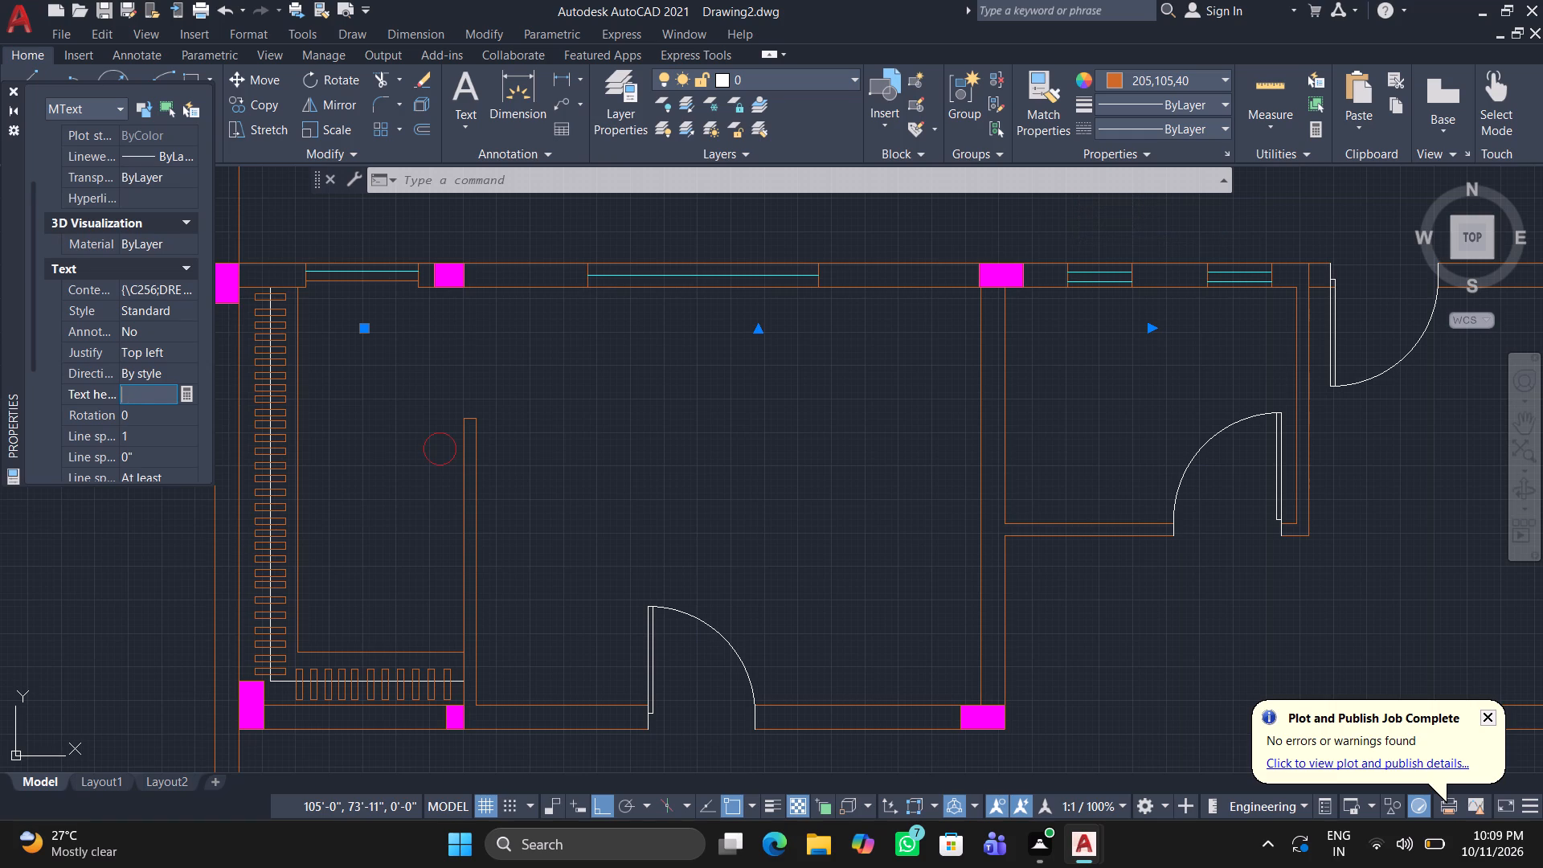
pyautogui.press('5')
pyautogui.press('Return')
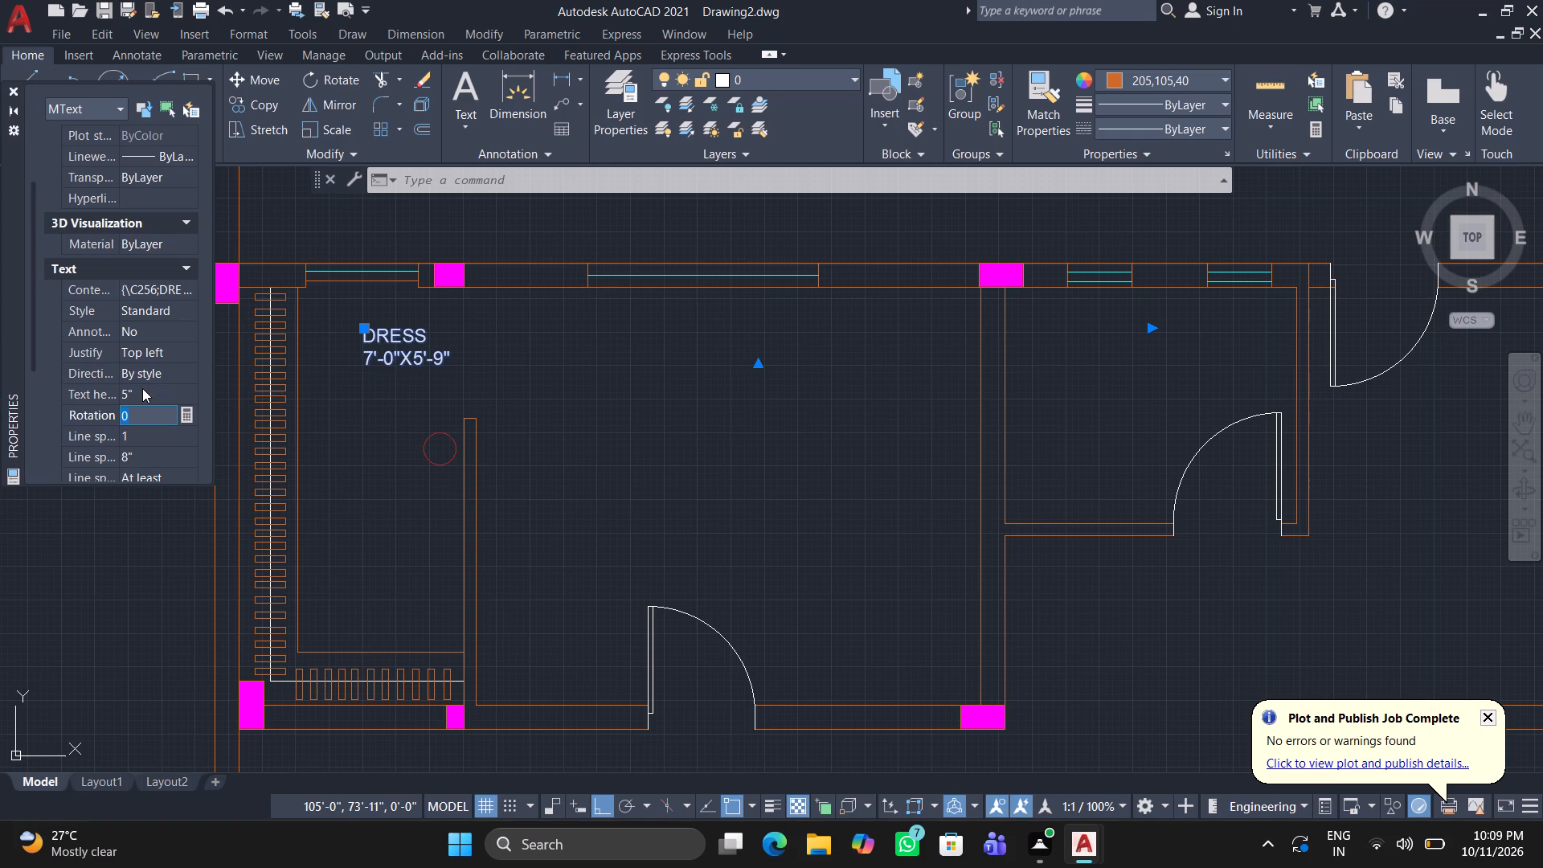
# Move the DRESS label freely down into the middle of the wardrobe room, below the red circle, with Ortho off.
pyautogui.click(359, 326)
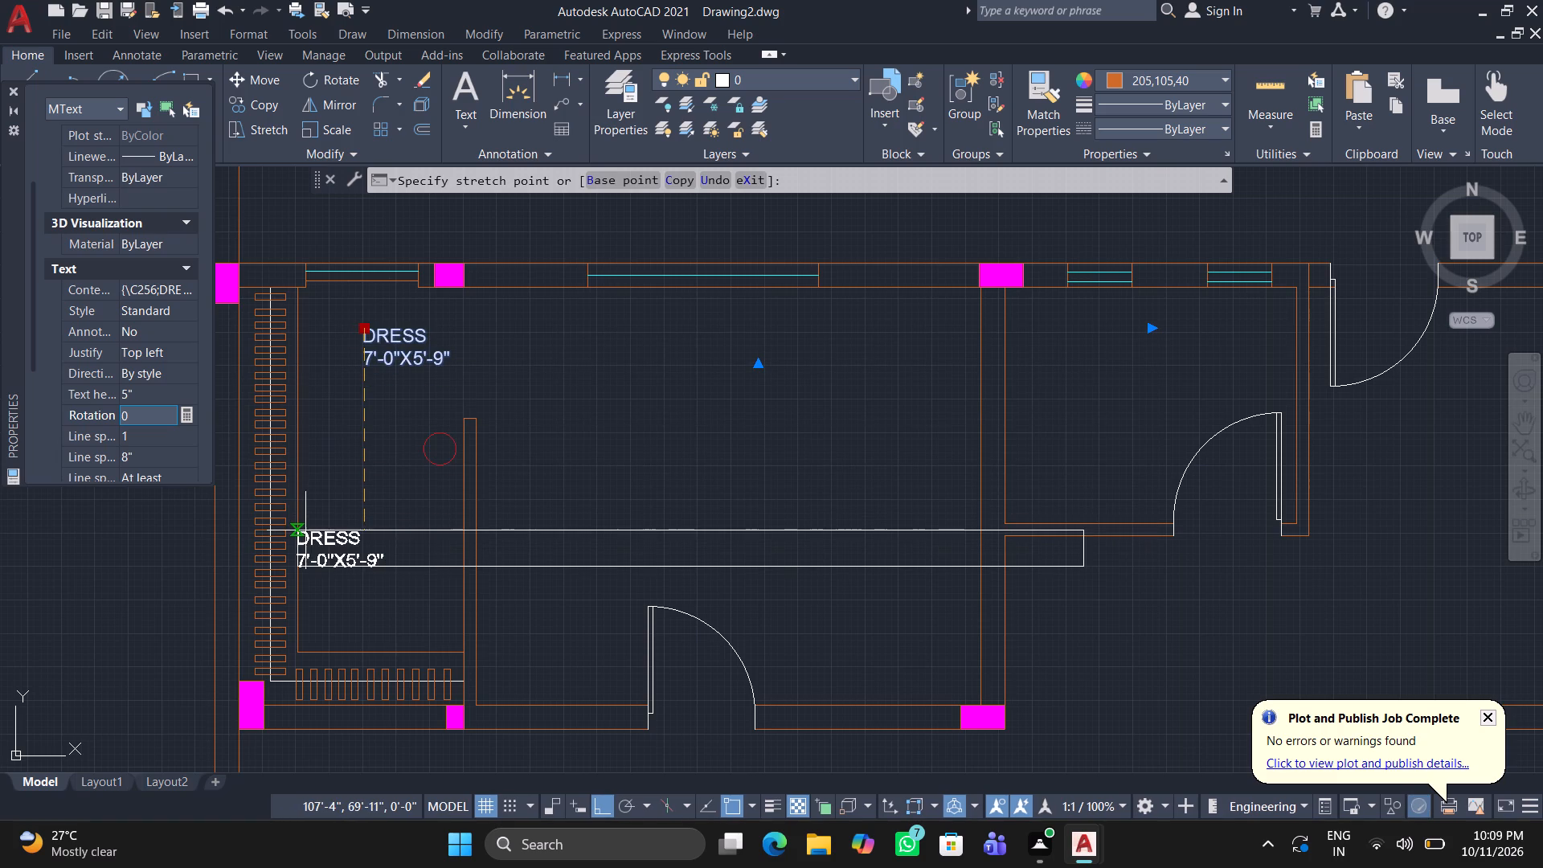
pyautogui.click(602, 800)
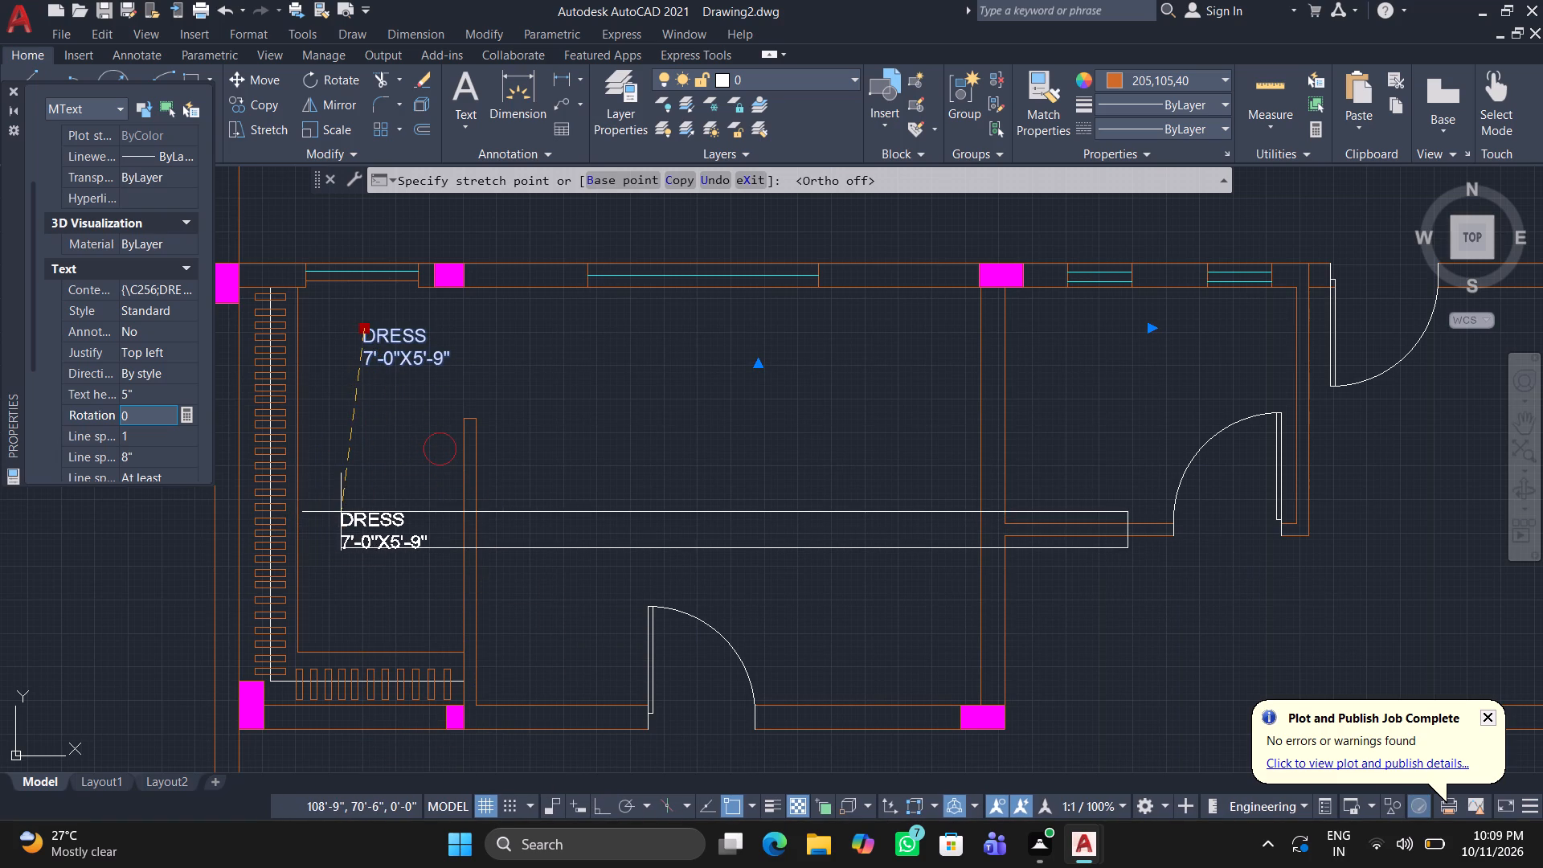
pyautogui.click(341, 513)
pyautogui.press('space')
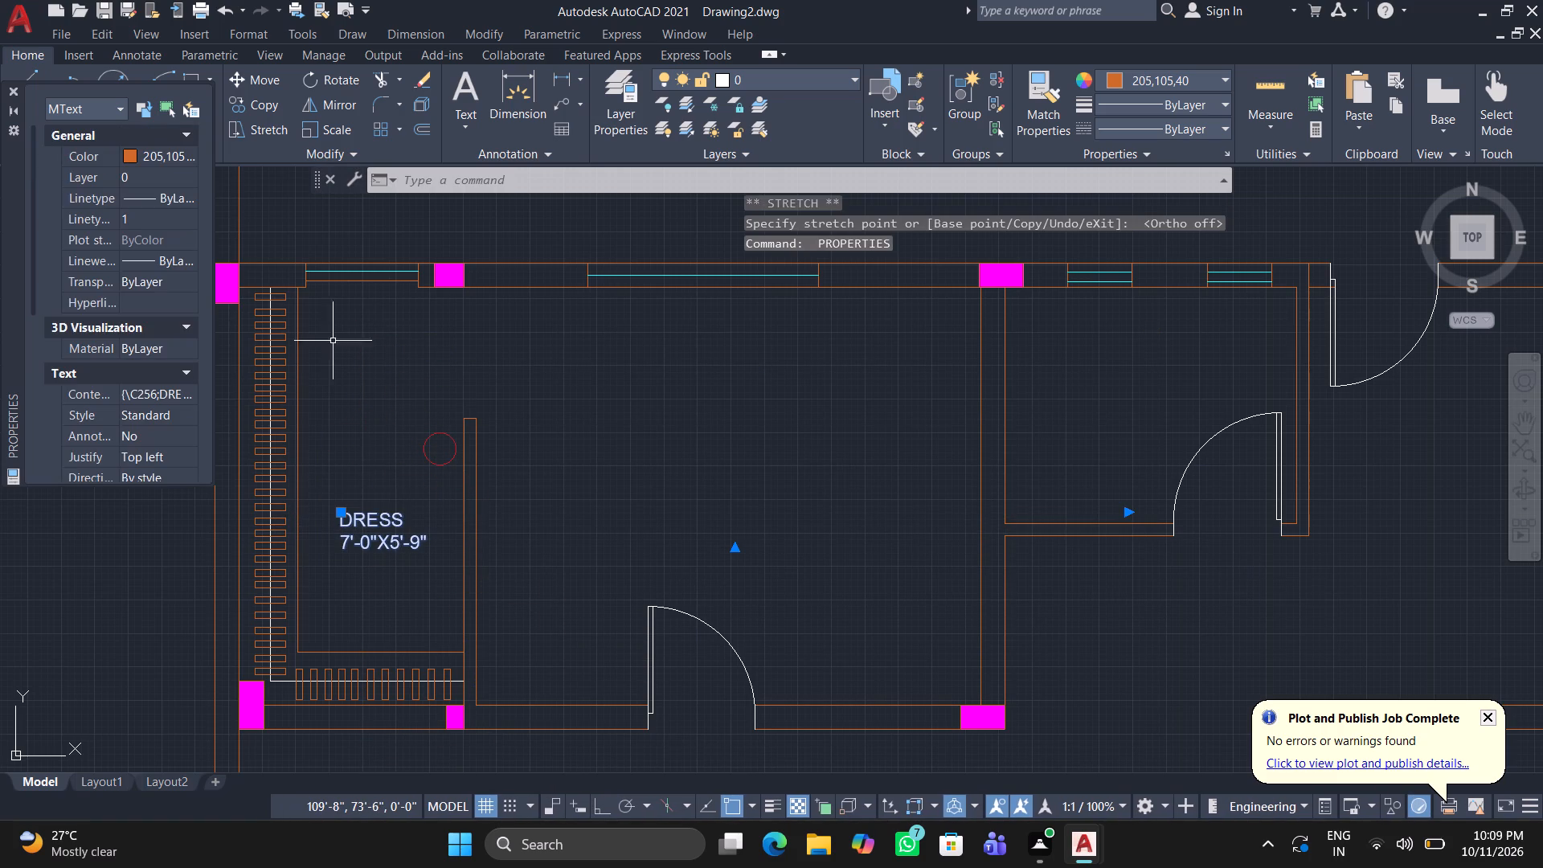
pyautogui.click(9, 87)
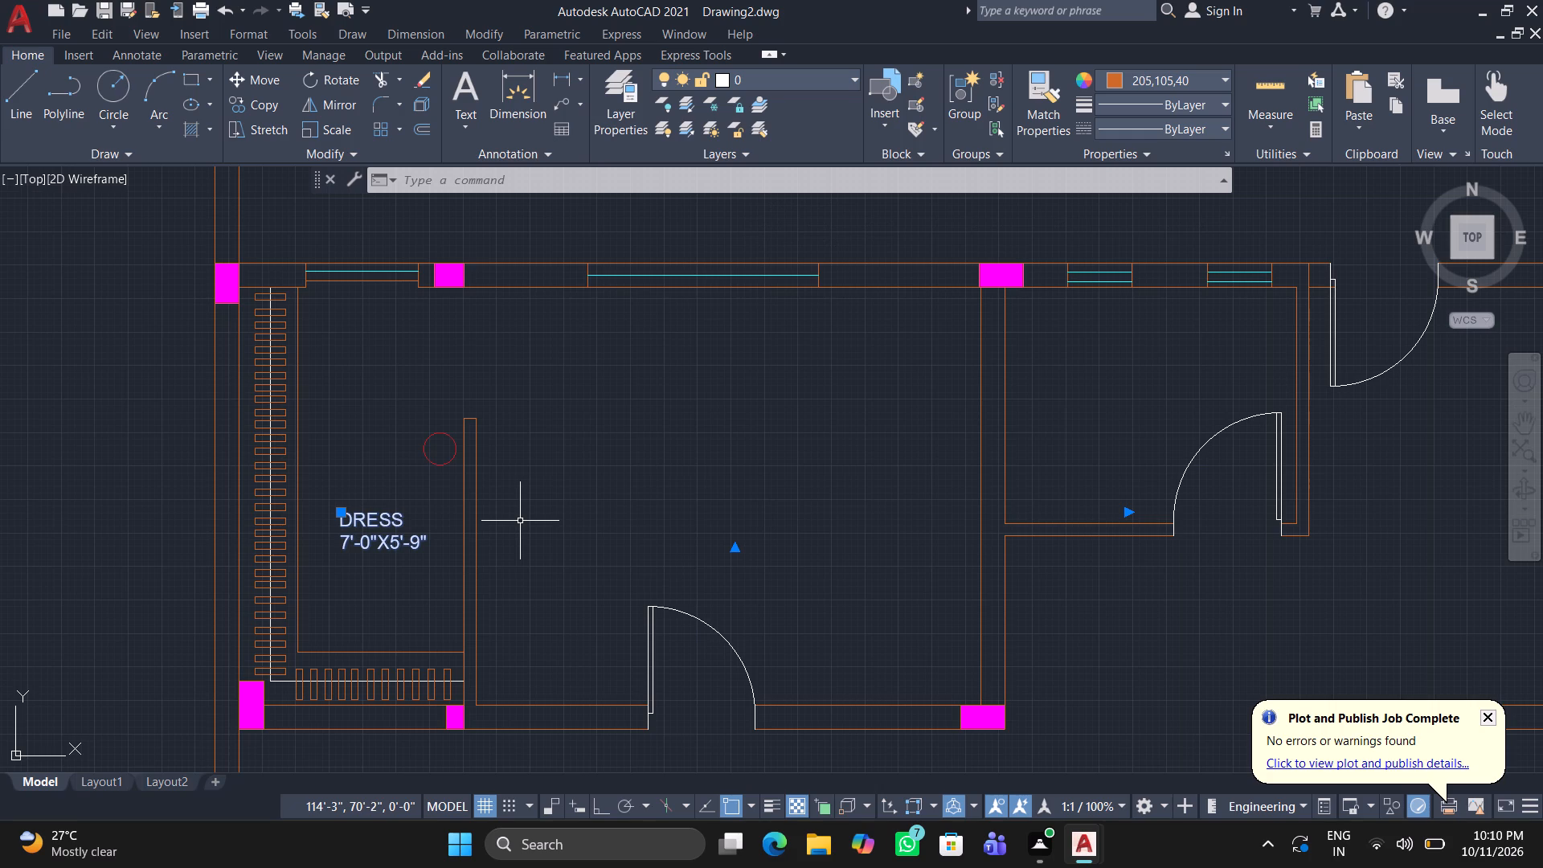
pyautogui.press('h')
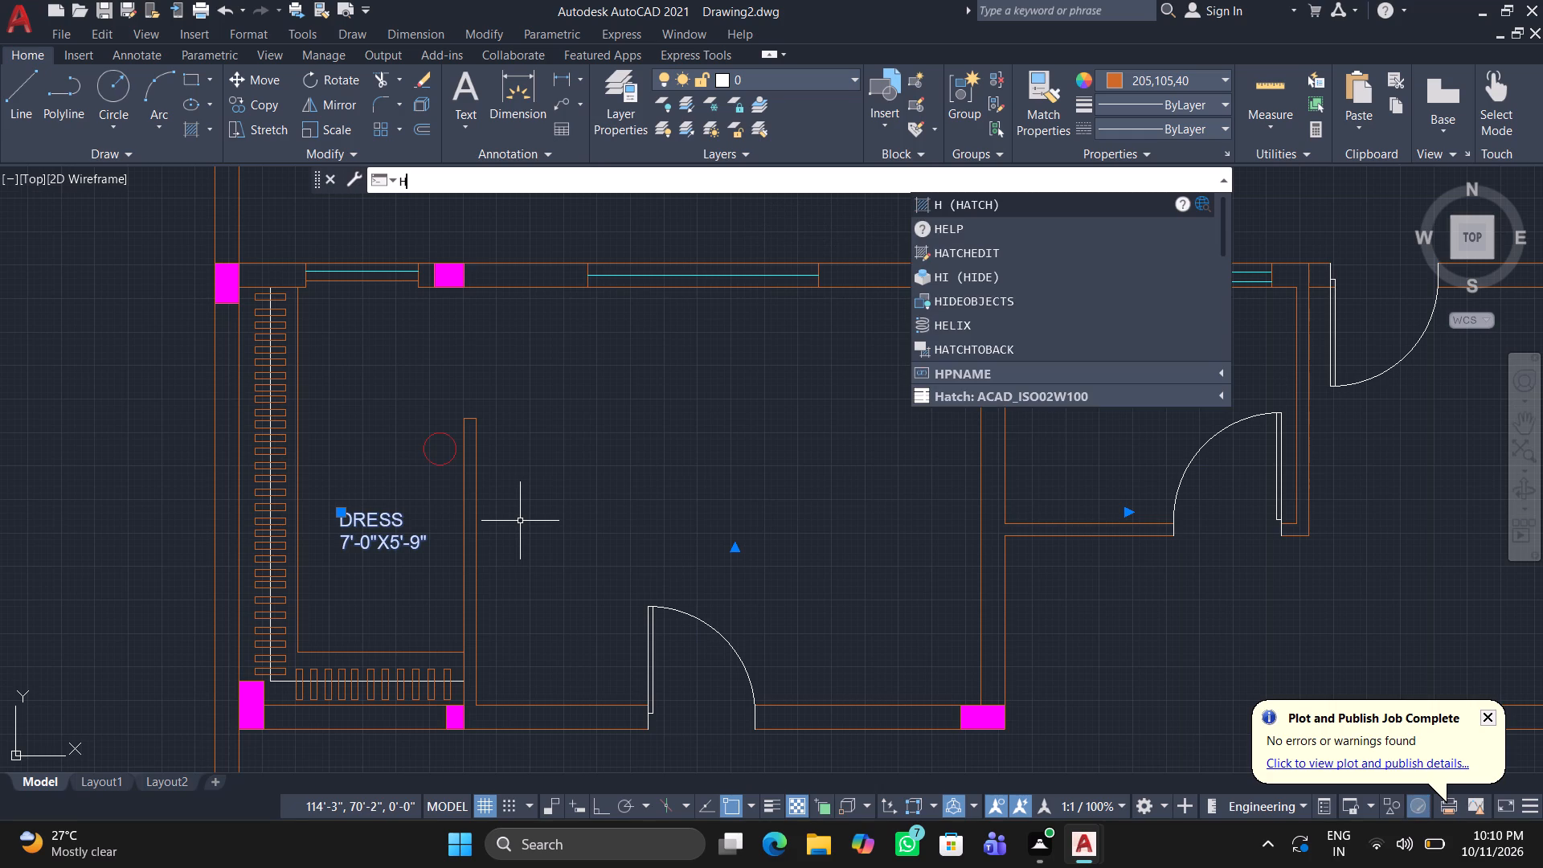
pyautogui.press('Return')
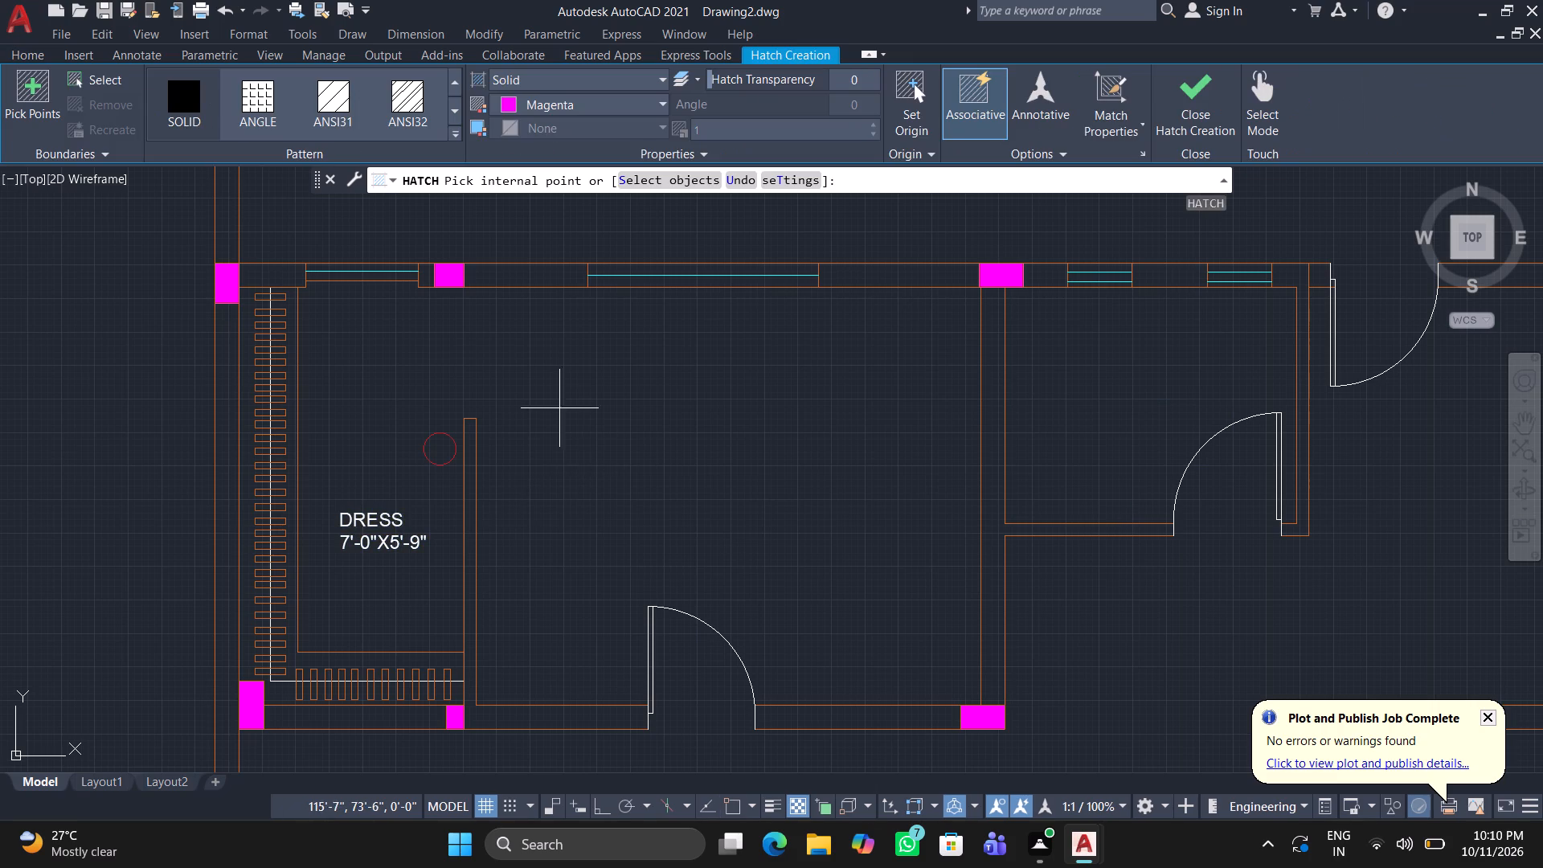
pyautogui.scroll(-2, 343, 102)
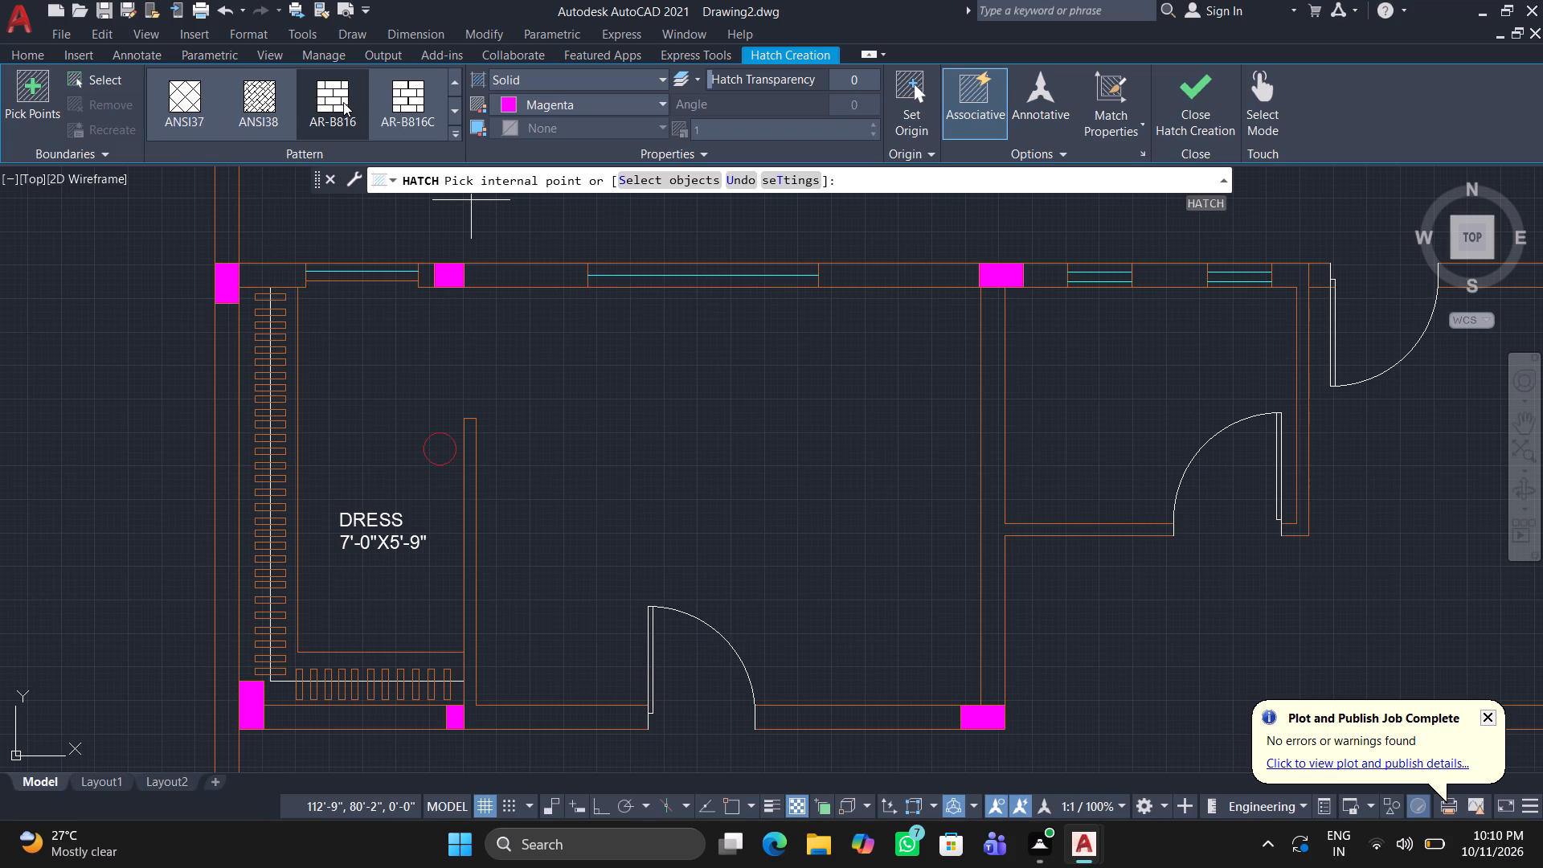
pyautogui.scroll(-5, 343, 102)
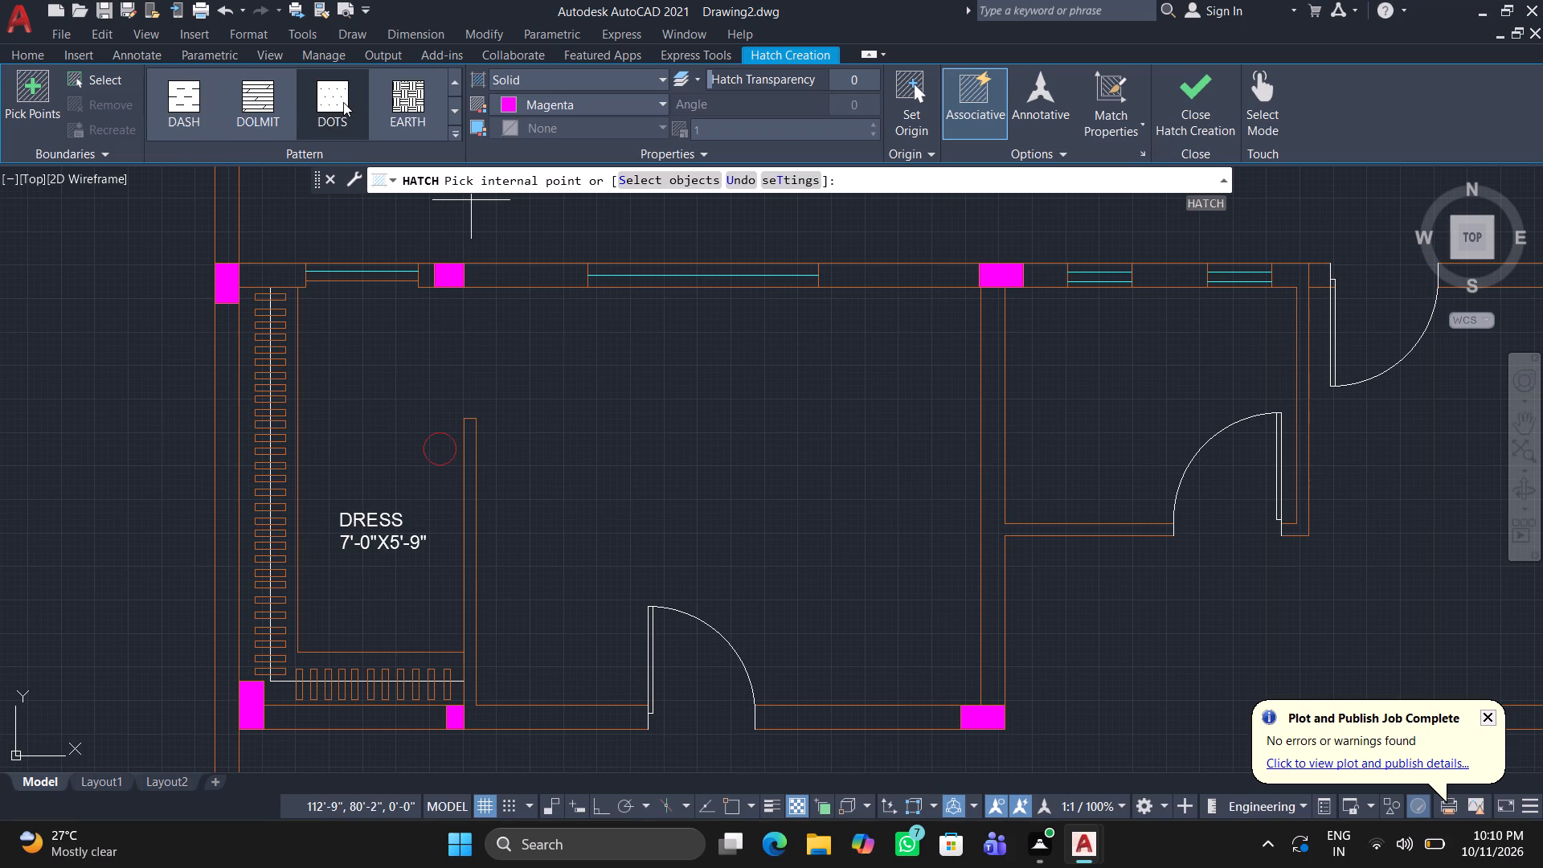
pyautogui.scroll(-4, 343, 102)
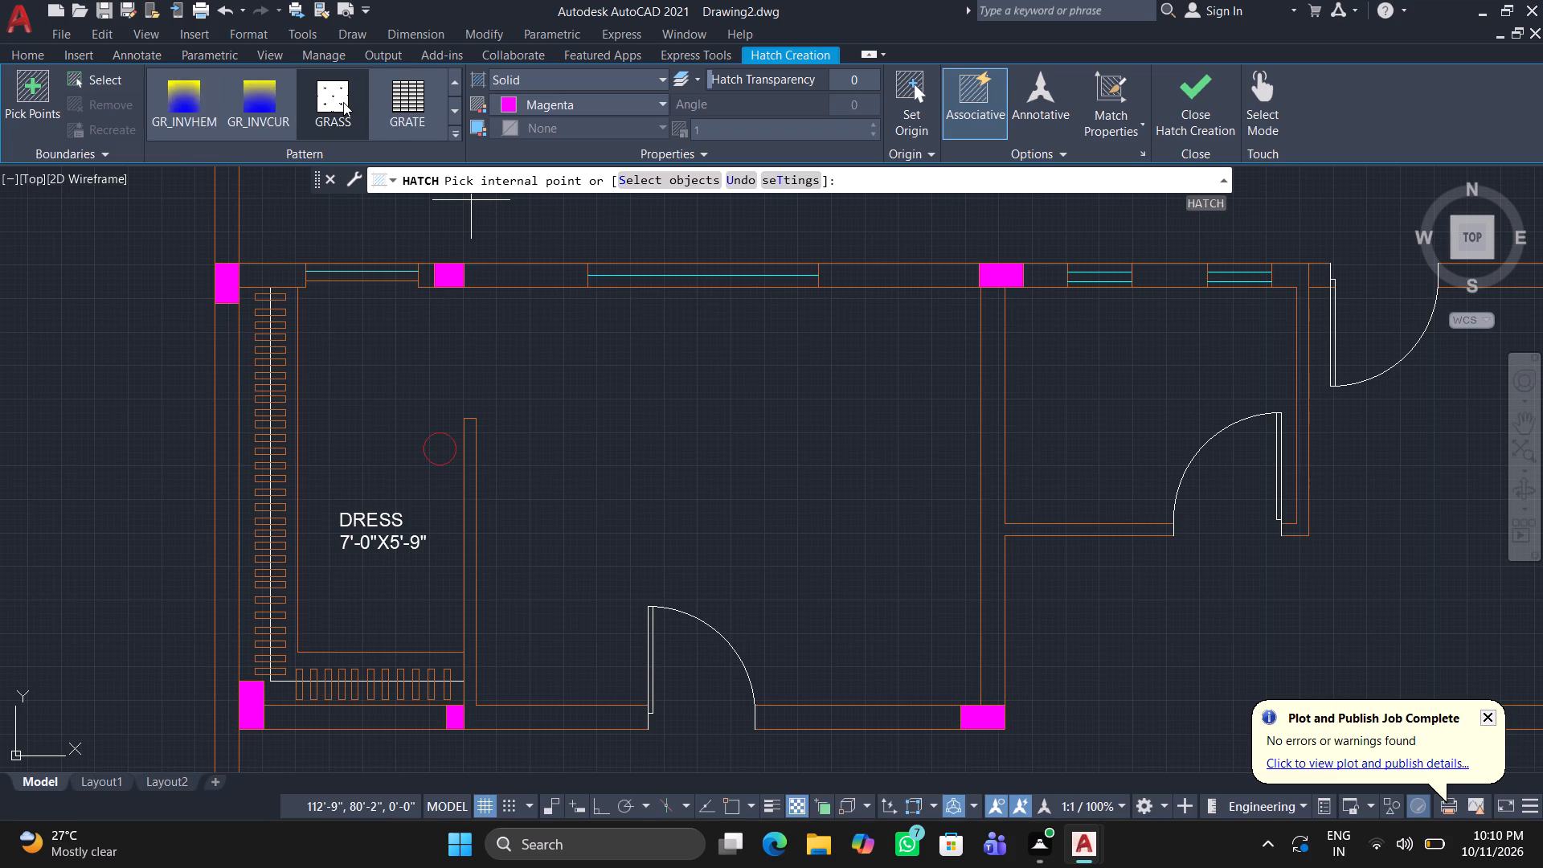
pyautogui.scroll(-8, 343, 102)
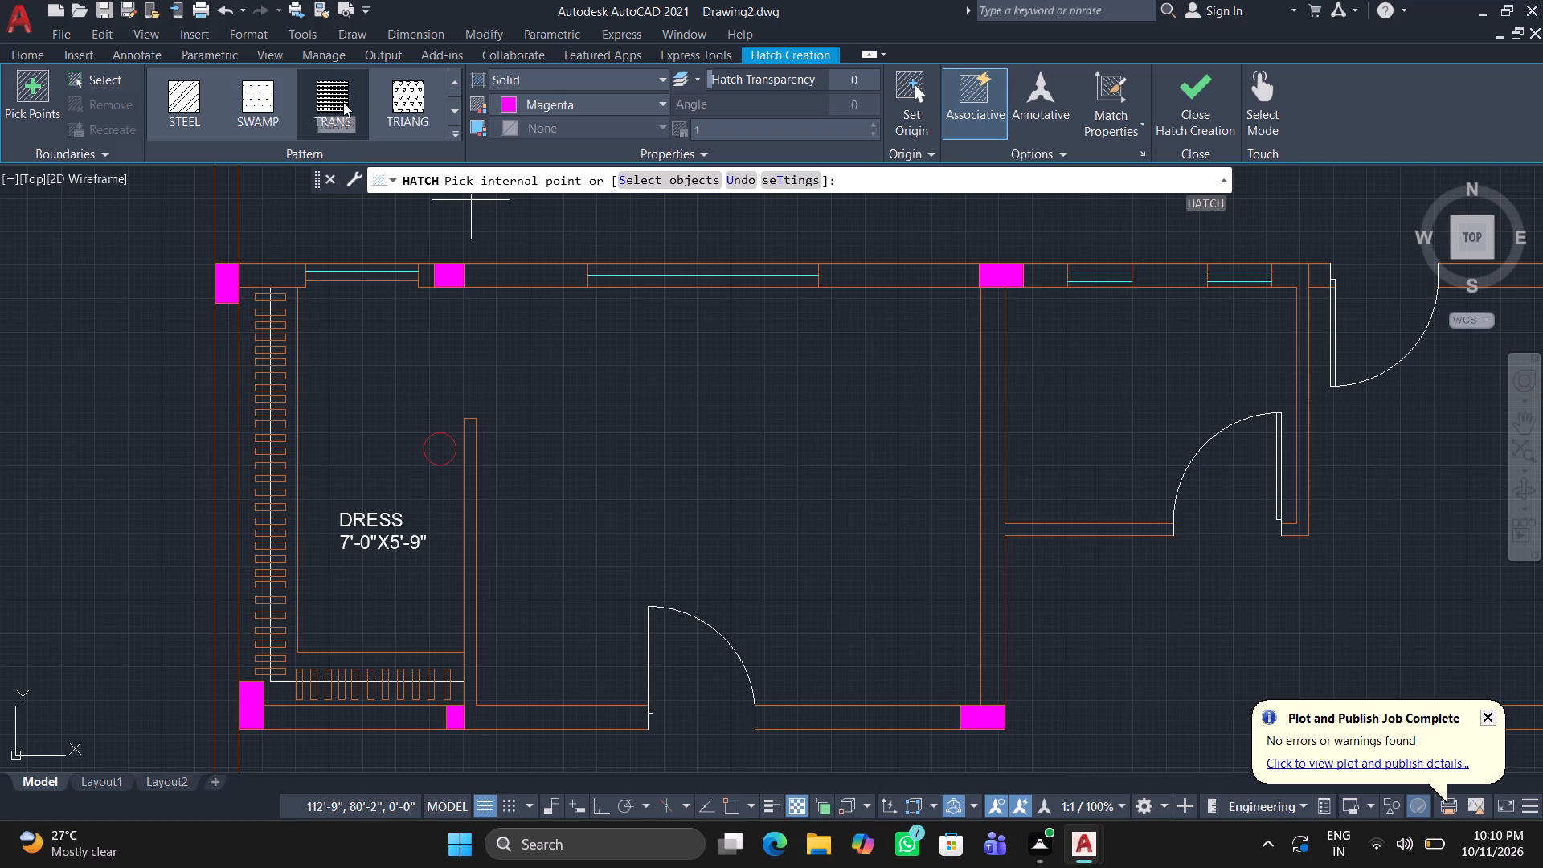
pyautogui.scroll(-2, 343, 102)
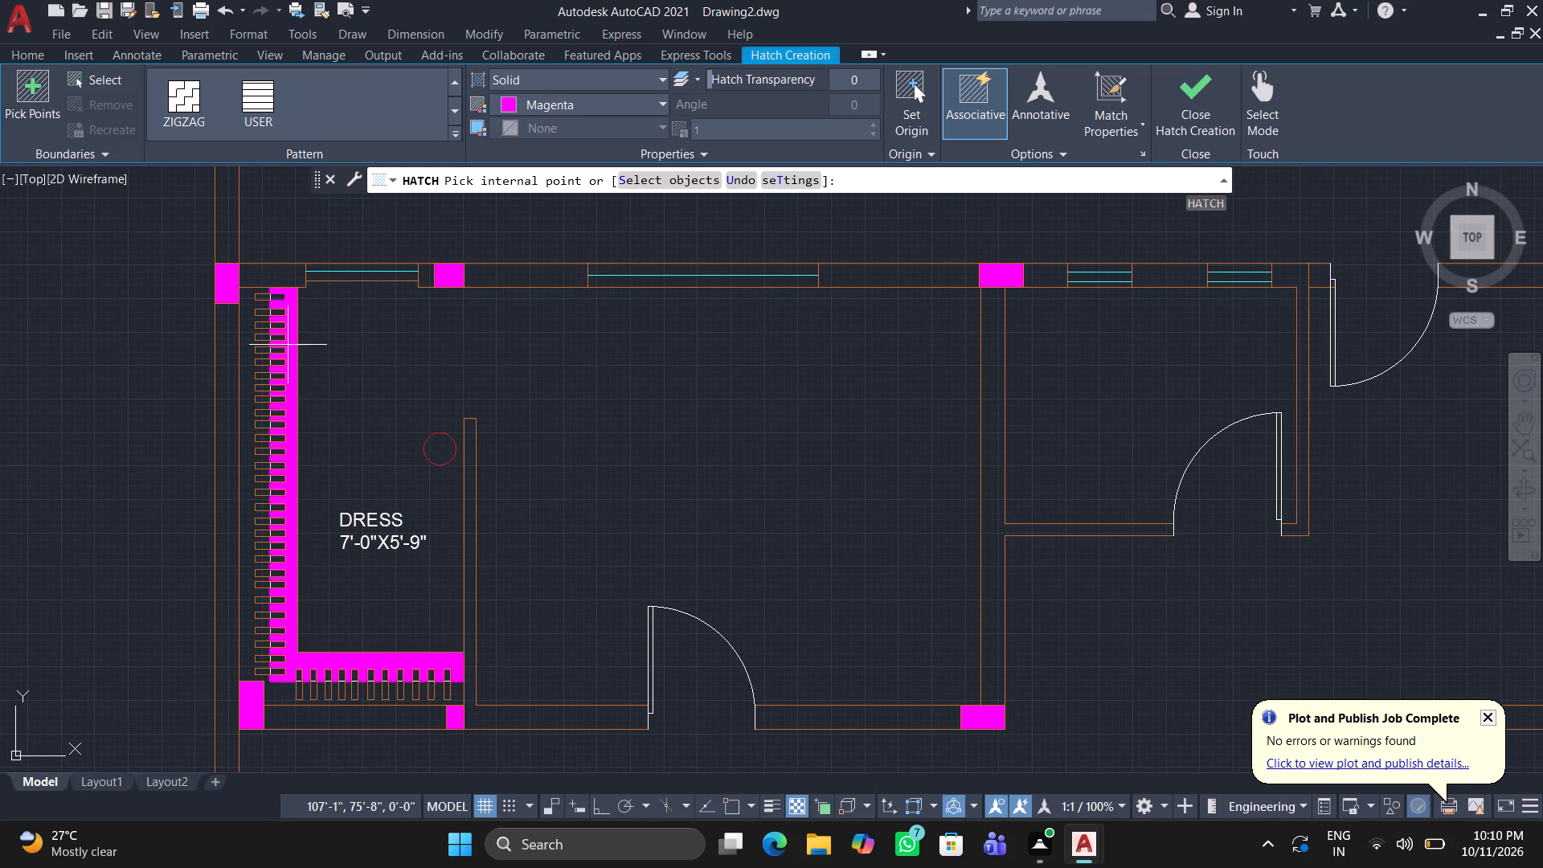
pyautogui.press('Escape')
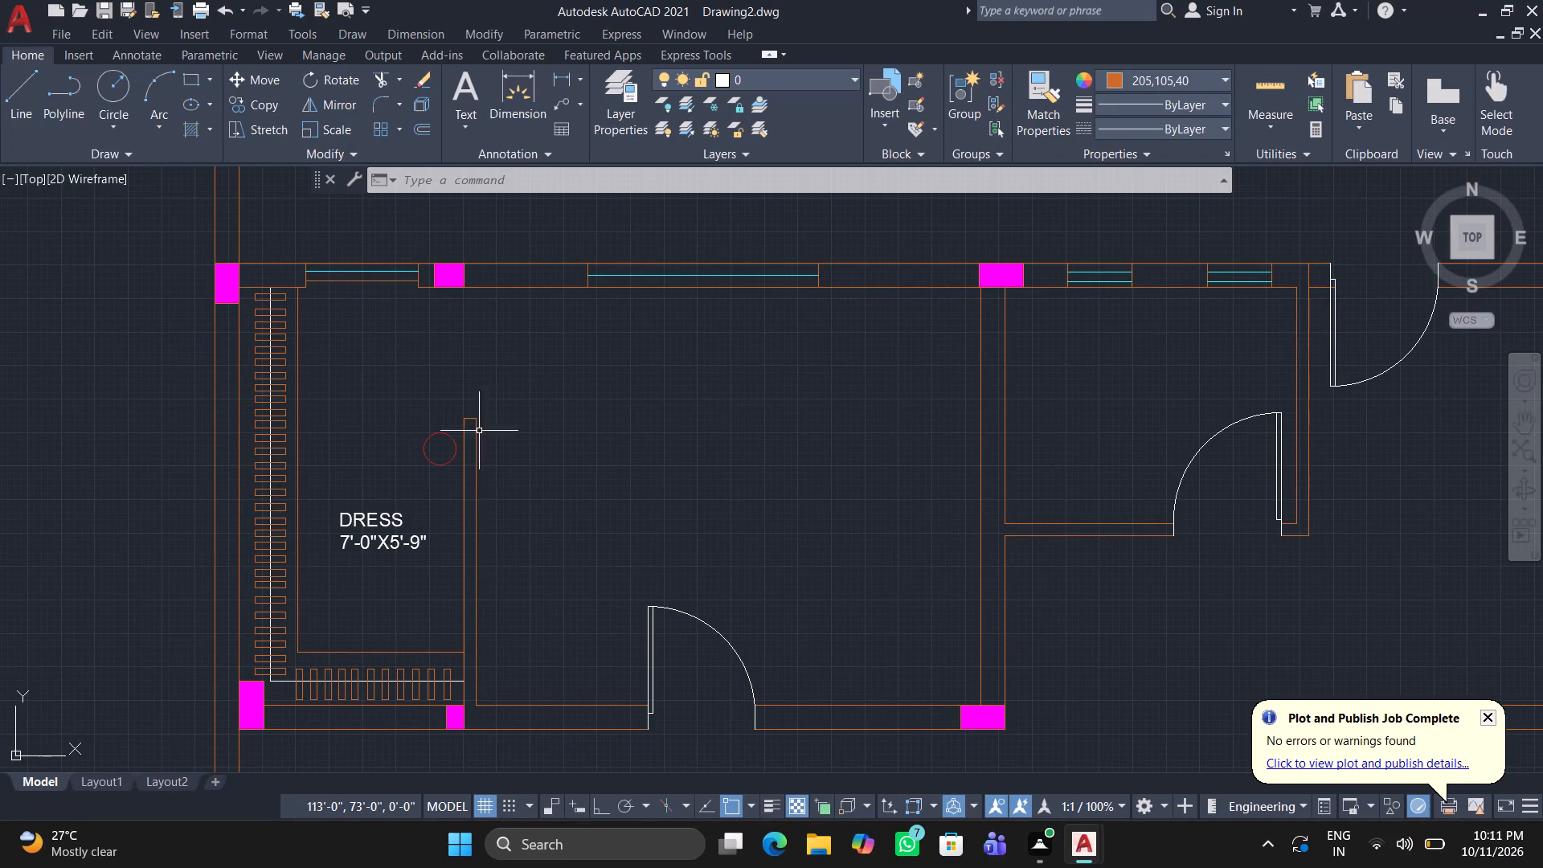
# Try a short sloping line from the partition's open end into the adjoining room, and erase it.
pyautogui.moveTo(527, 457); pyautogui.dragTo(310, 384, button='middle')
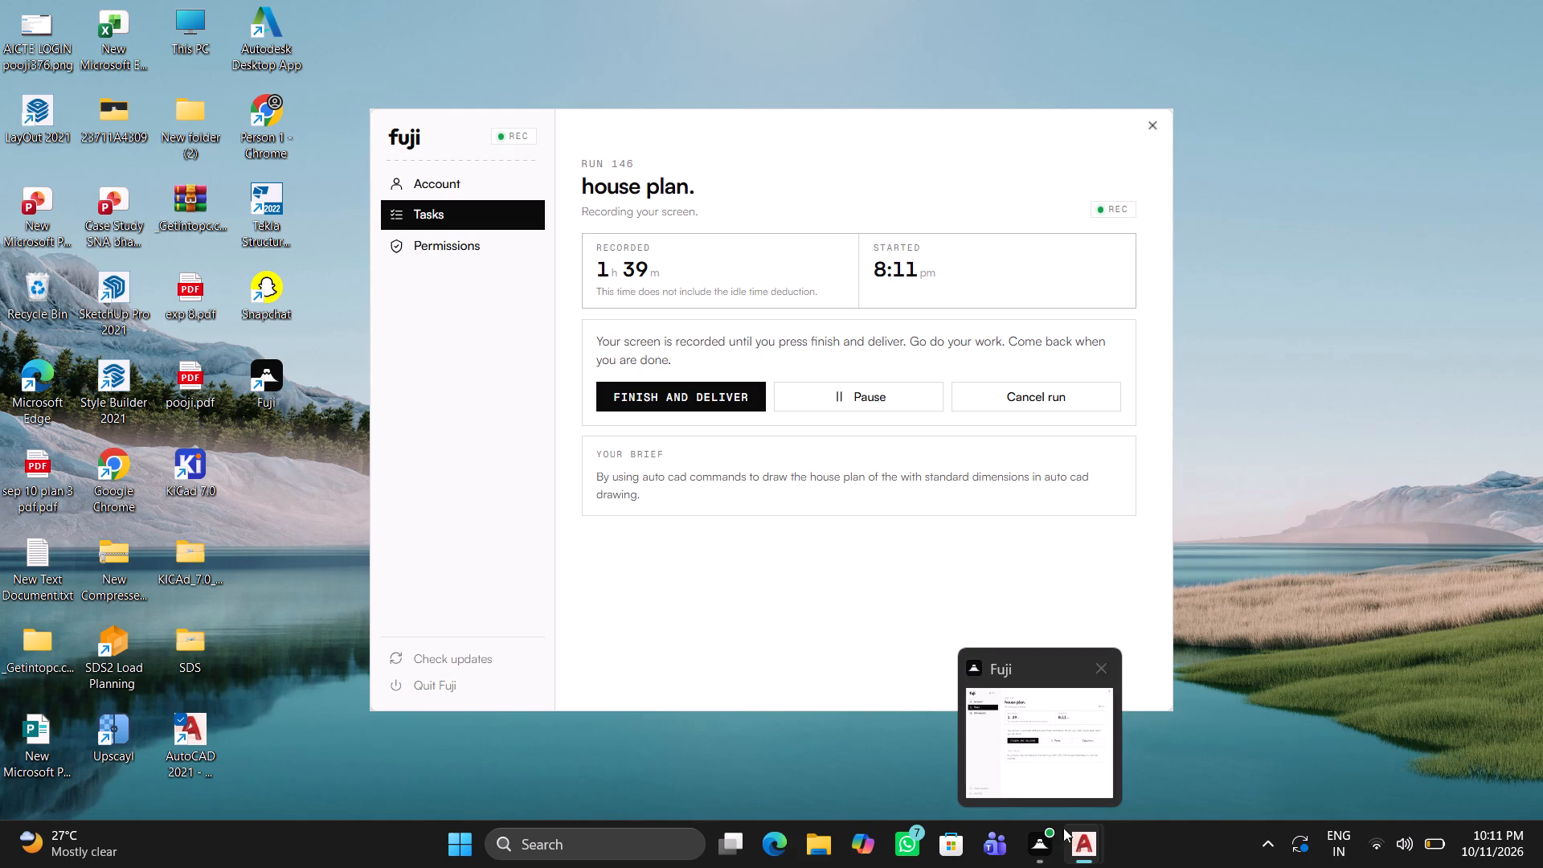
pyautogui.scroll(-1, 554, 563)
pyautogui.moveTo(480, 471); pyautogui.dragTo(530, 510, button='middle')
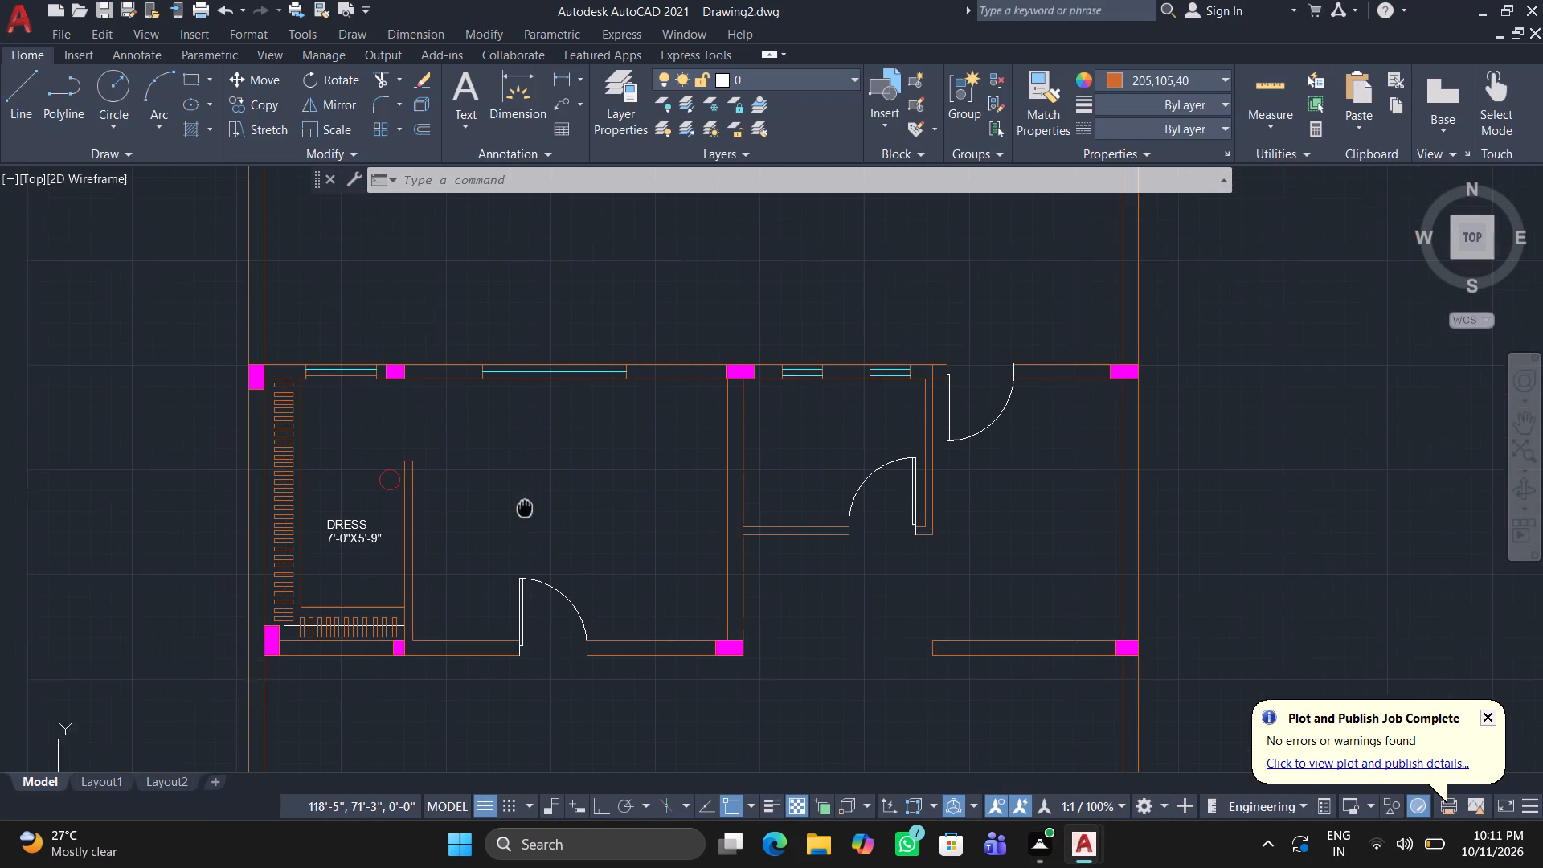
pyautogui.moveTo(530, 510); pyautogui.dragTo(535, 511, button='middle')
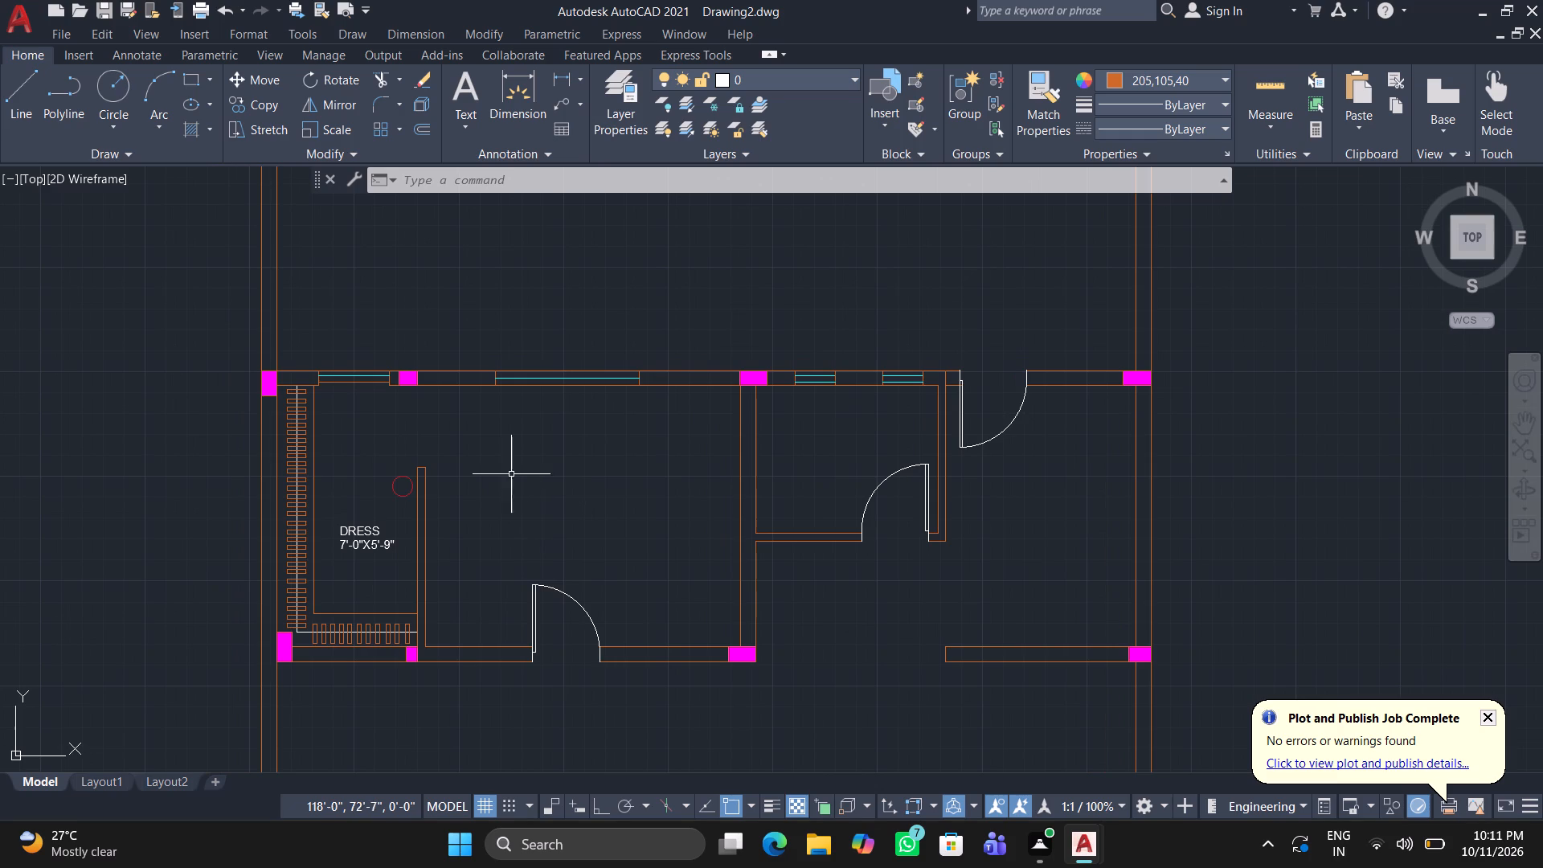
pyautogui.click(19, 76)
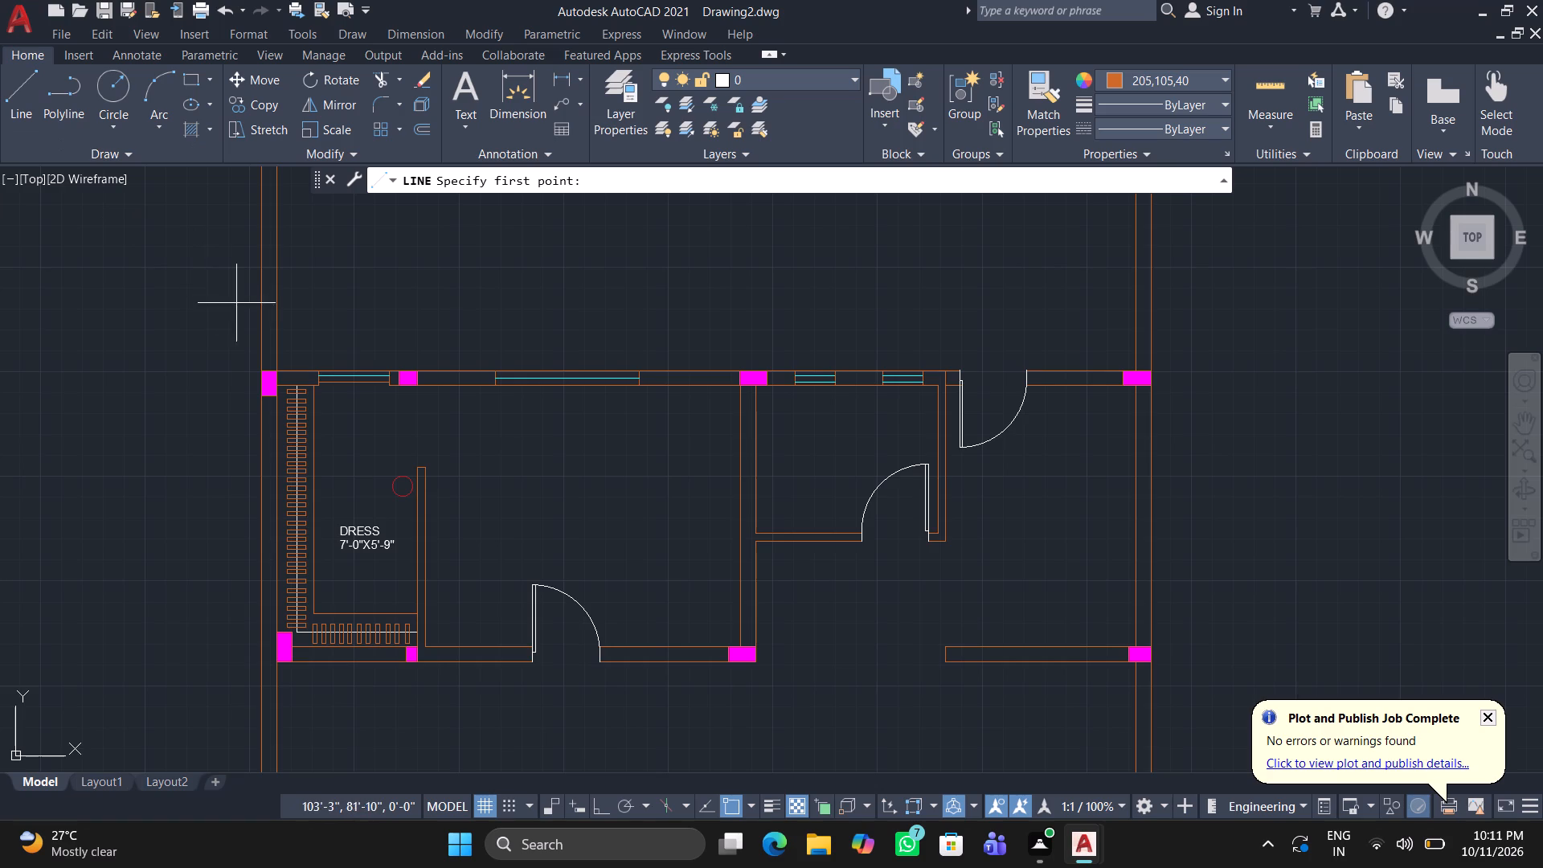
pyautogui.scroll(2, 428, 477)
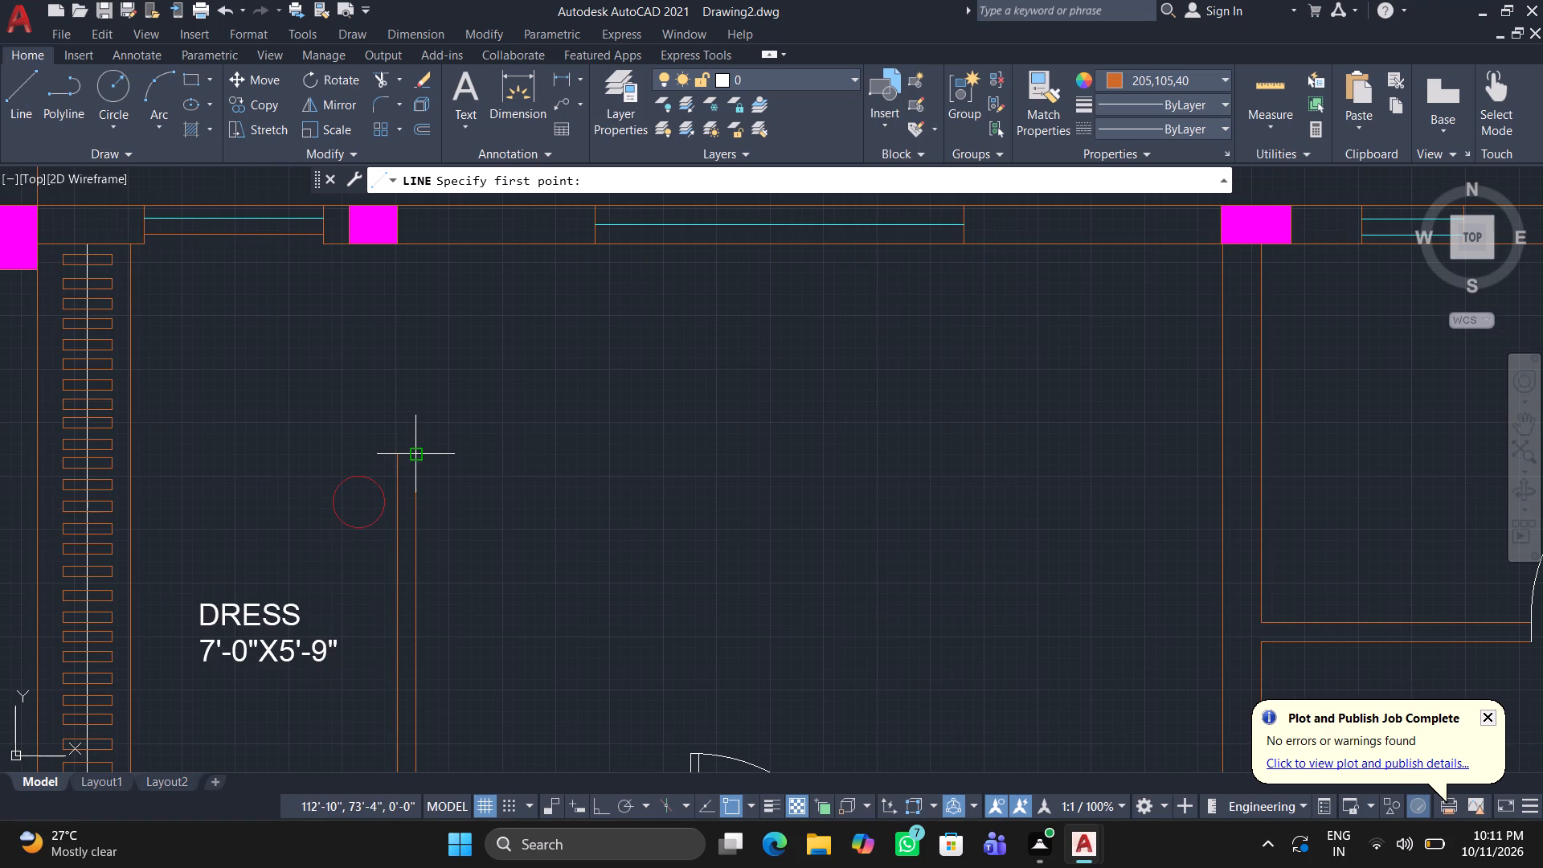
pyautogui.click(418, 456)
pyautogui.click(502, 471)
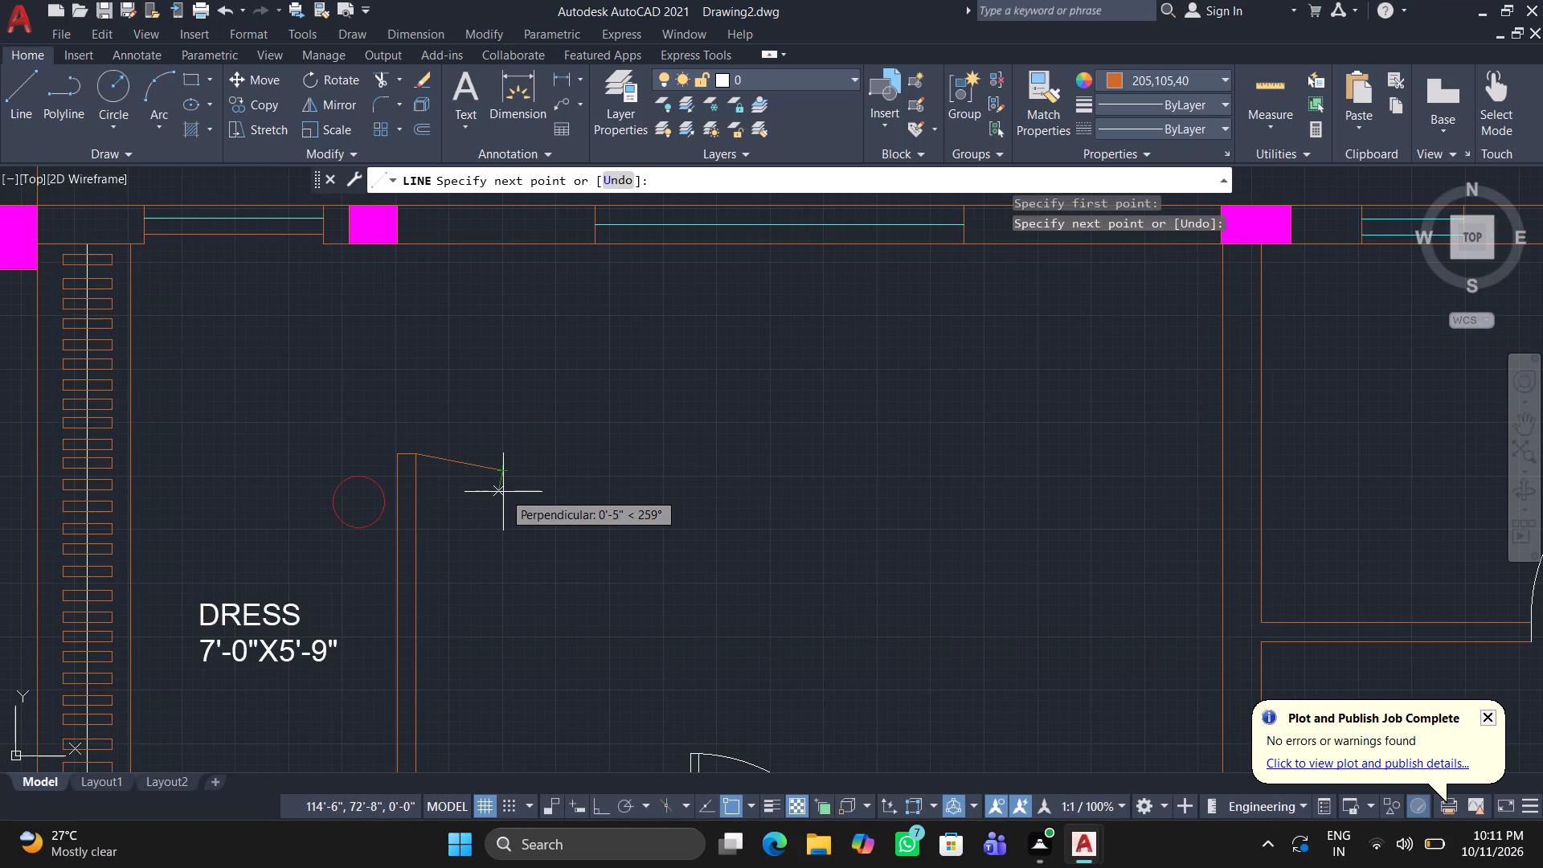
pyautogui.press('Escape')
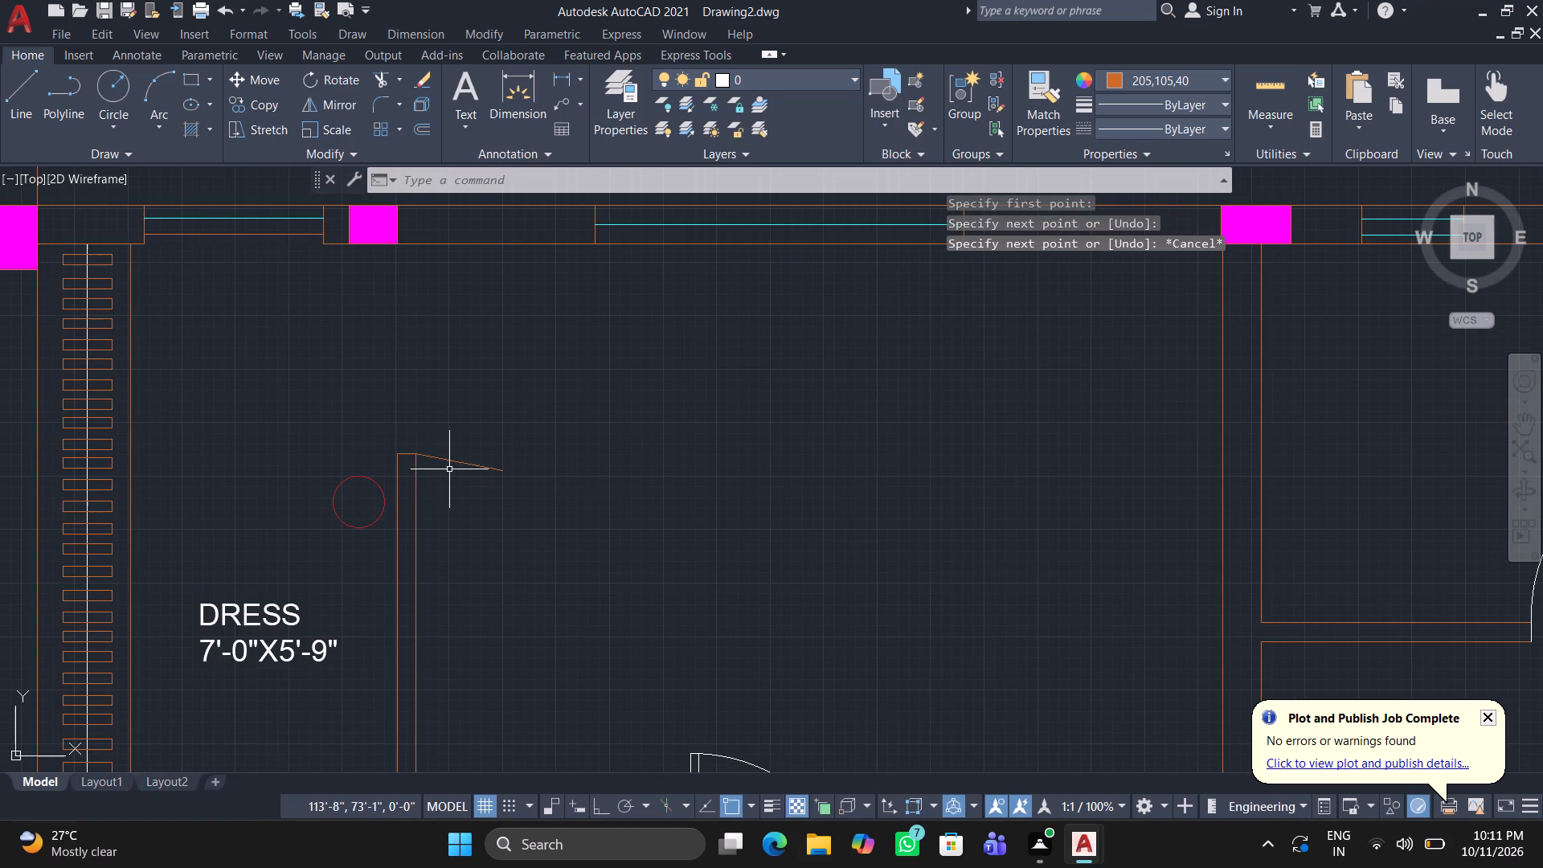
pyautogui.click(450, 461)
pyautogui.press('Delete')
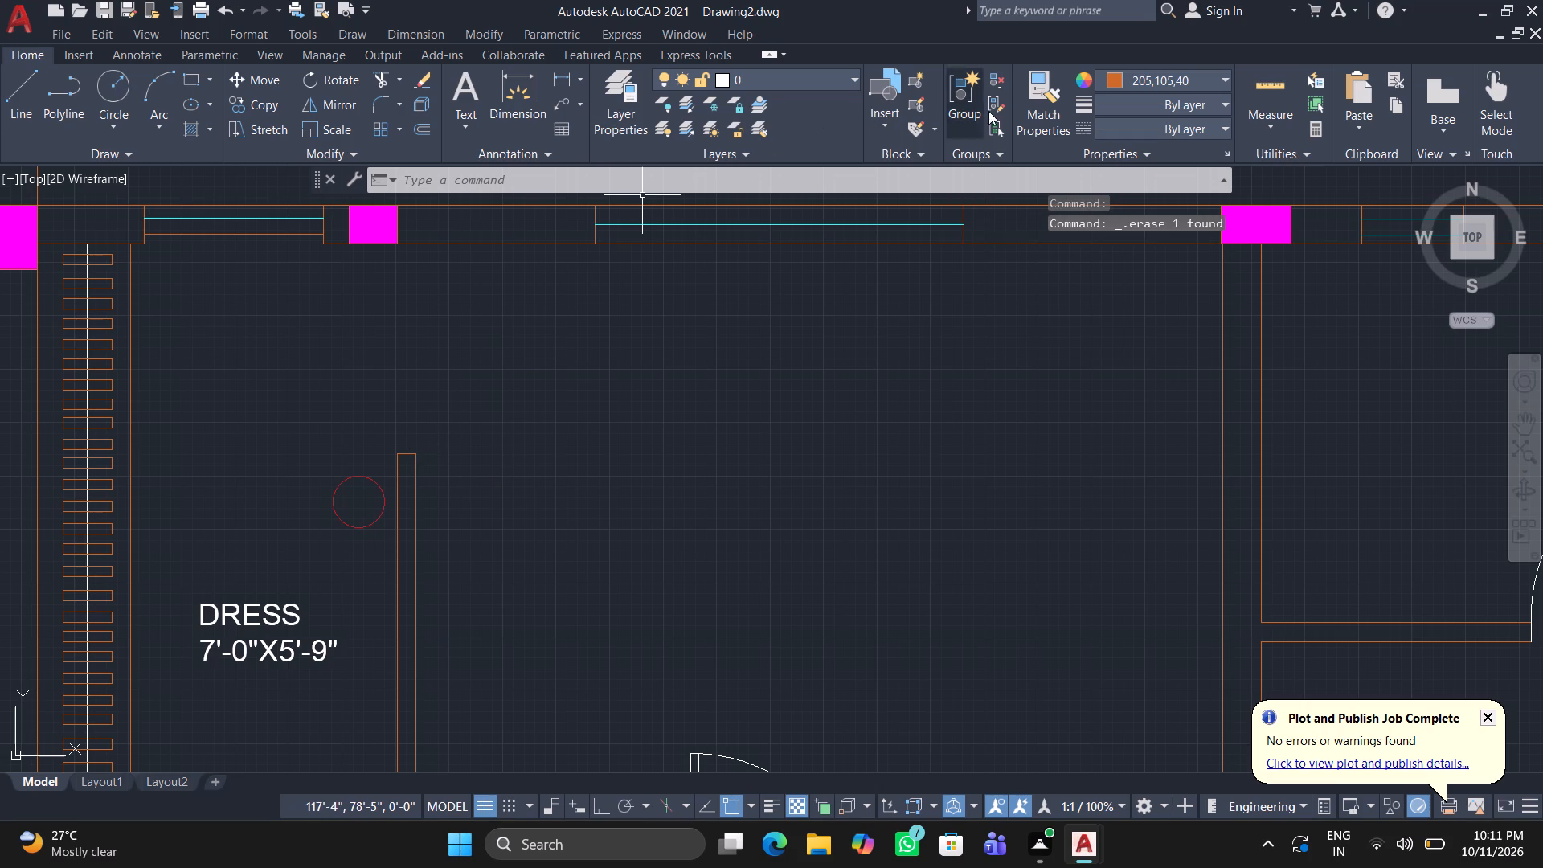
# With the colour set to ByLayer, draw a line about 1'-9" out from the partition's open end into the adjoining room, and down to the door wall.
pyautogui.click(1108, 81)
pyautogui.click(1103, 102)
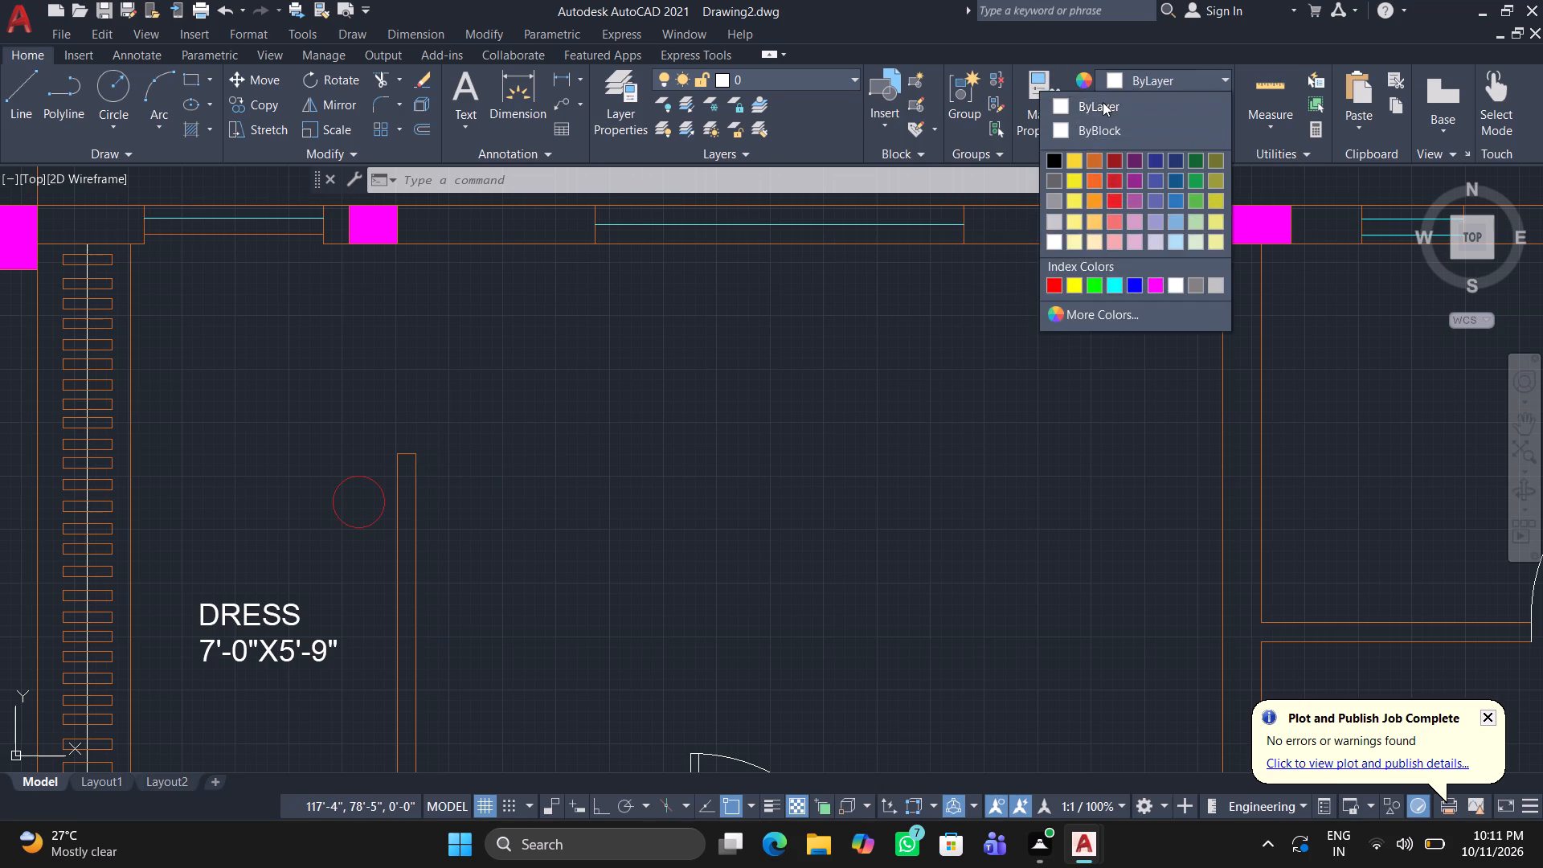
pyautogui.click(20, 80)
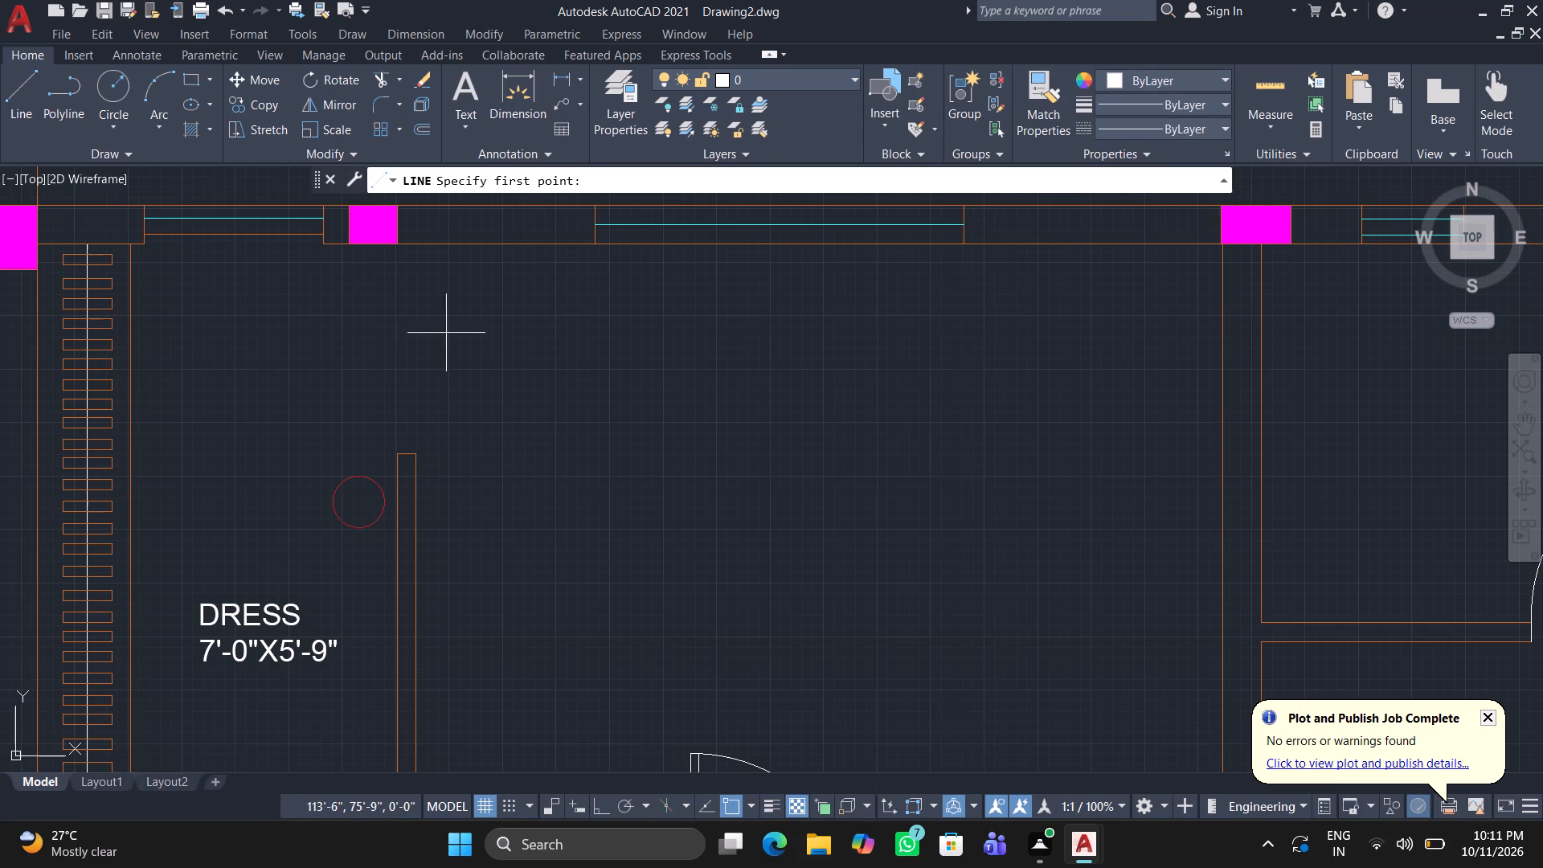
pyautogui.click(418, 456)
pyautogui.click(505, 459)
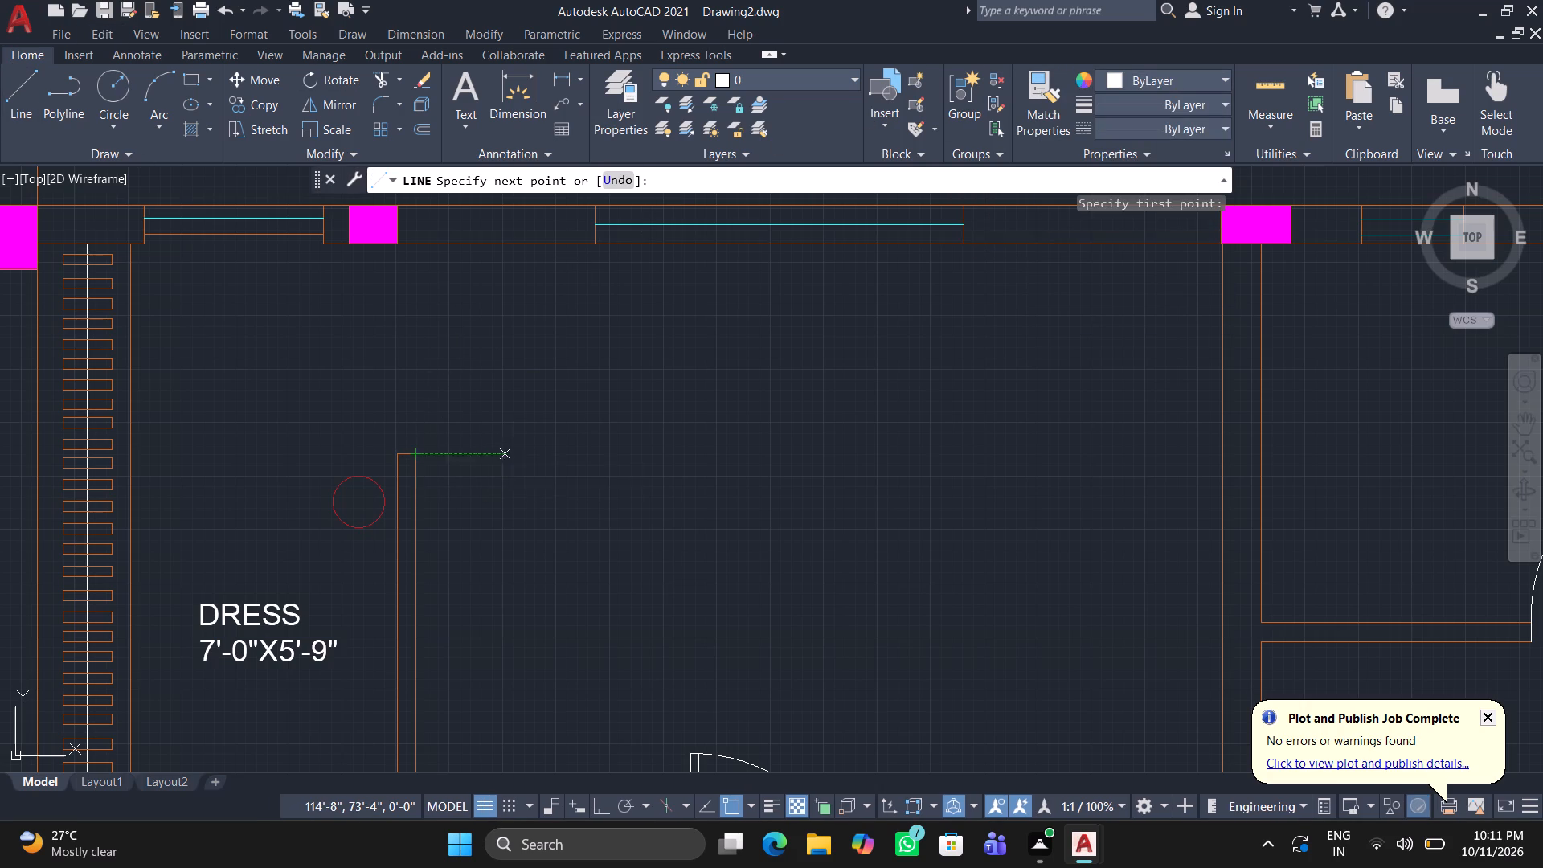
pyautogui.moveTo(497, 736); pyautogui.dragTo(518, 499, button='middle')
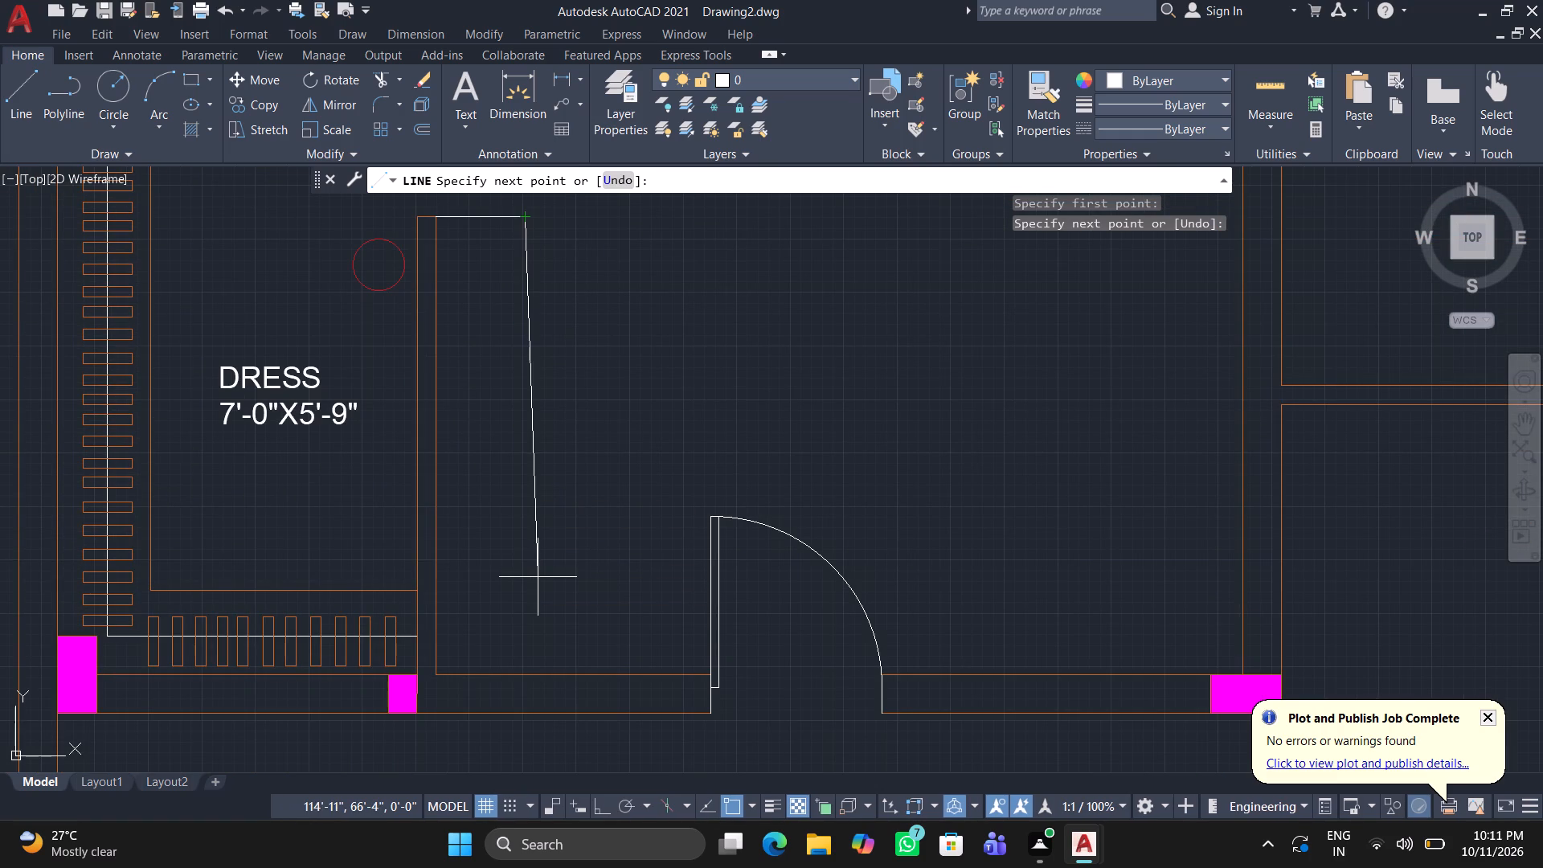
pyautogui.click(522, 678)
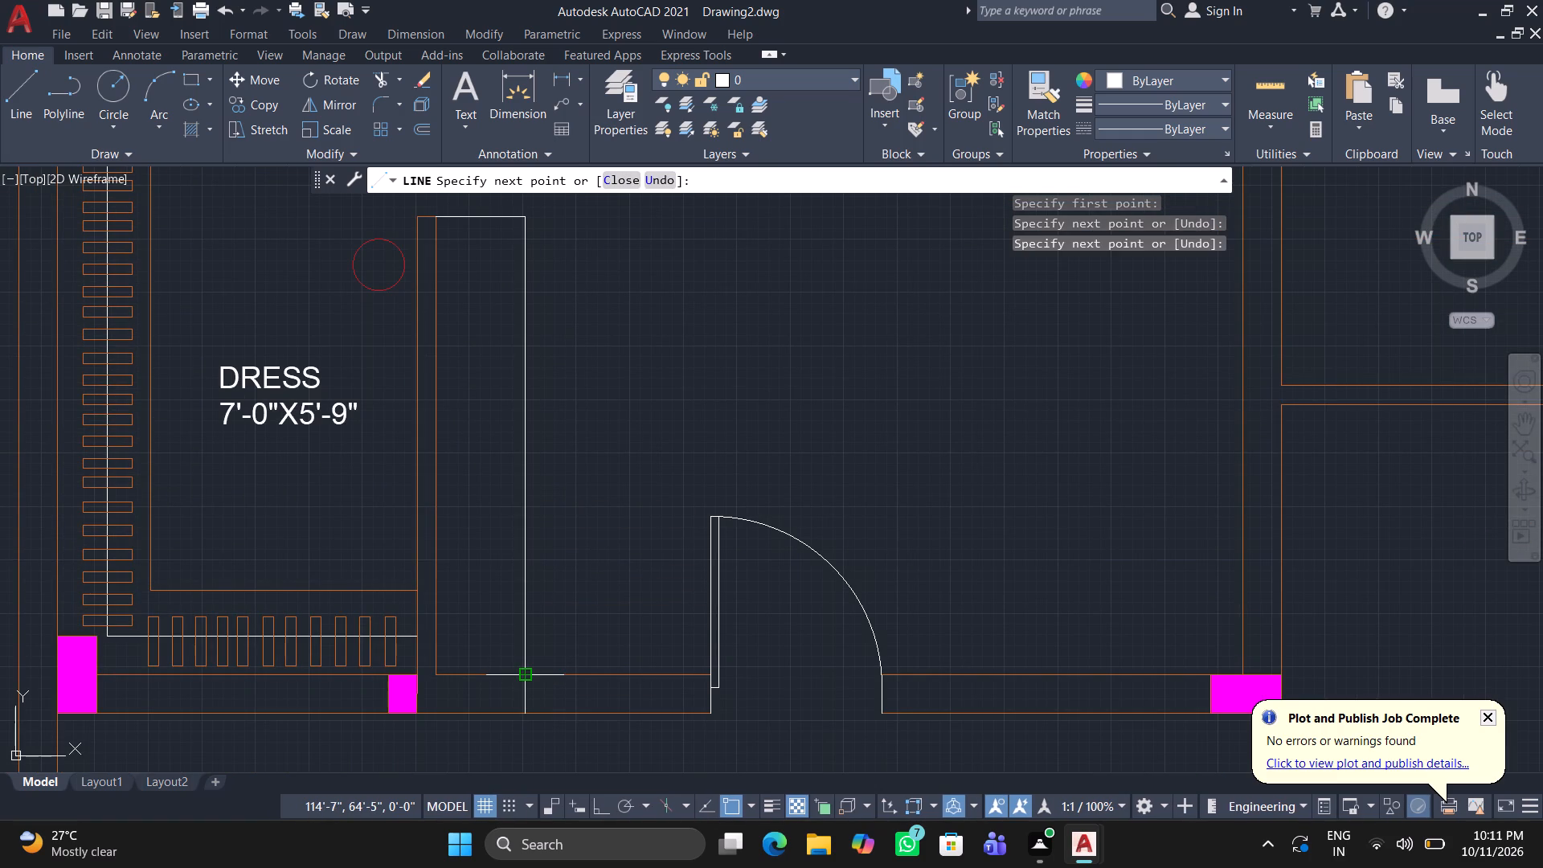
pyautogui.press('space')
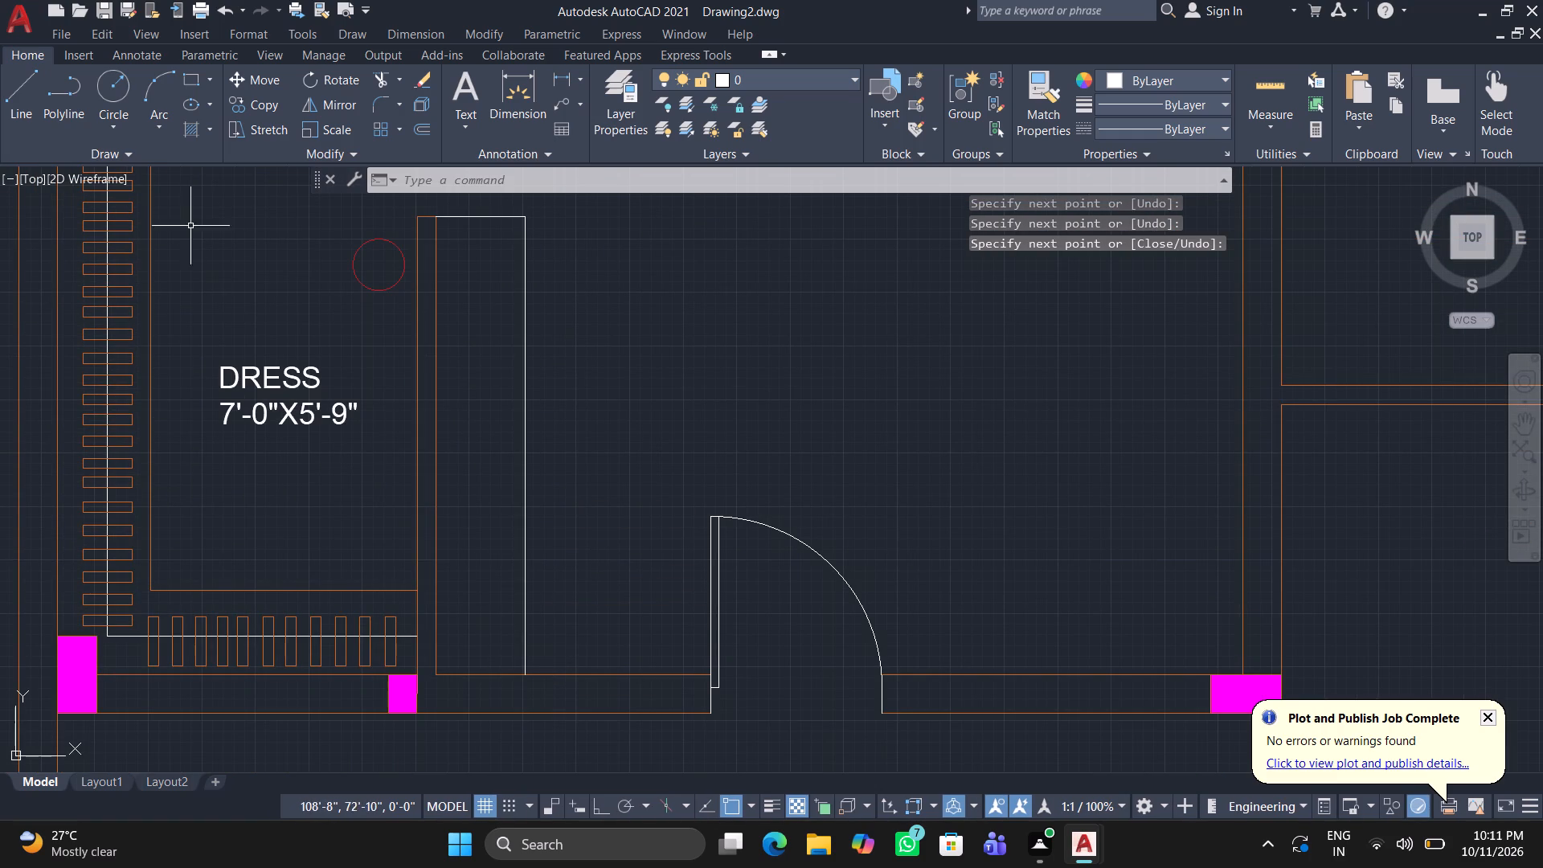
# Copy the red circle from the dressing room onto the long vertical line of the new outline in the adjoining room.
pyautogui.click(325, 227)
pyautogui.click(428, 323)
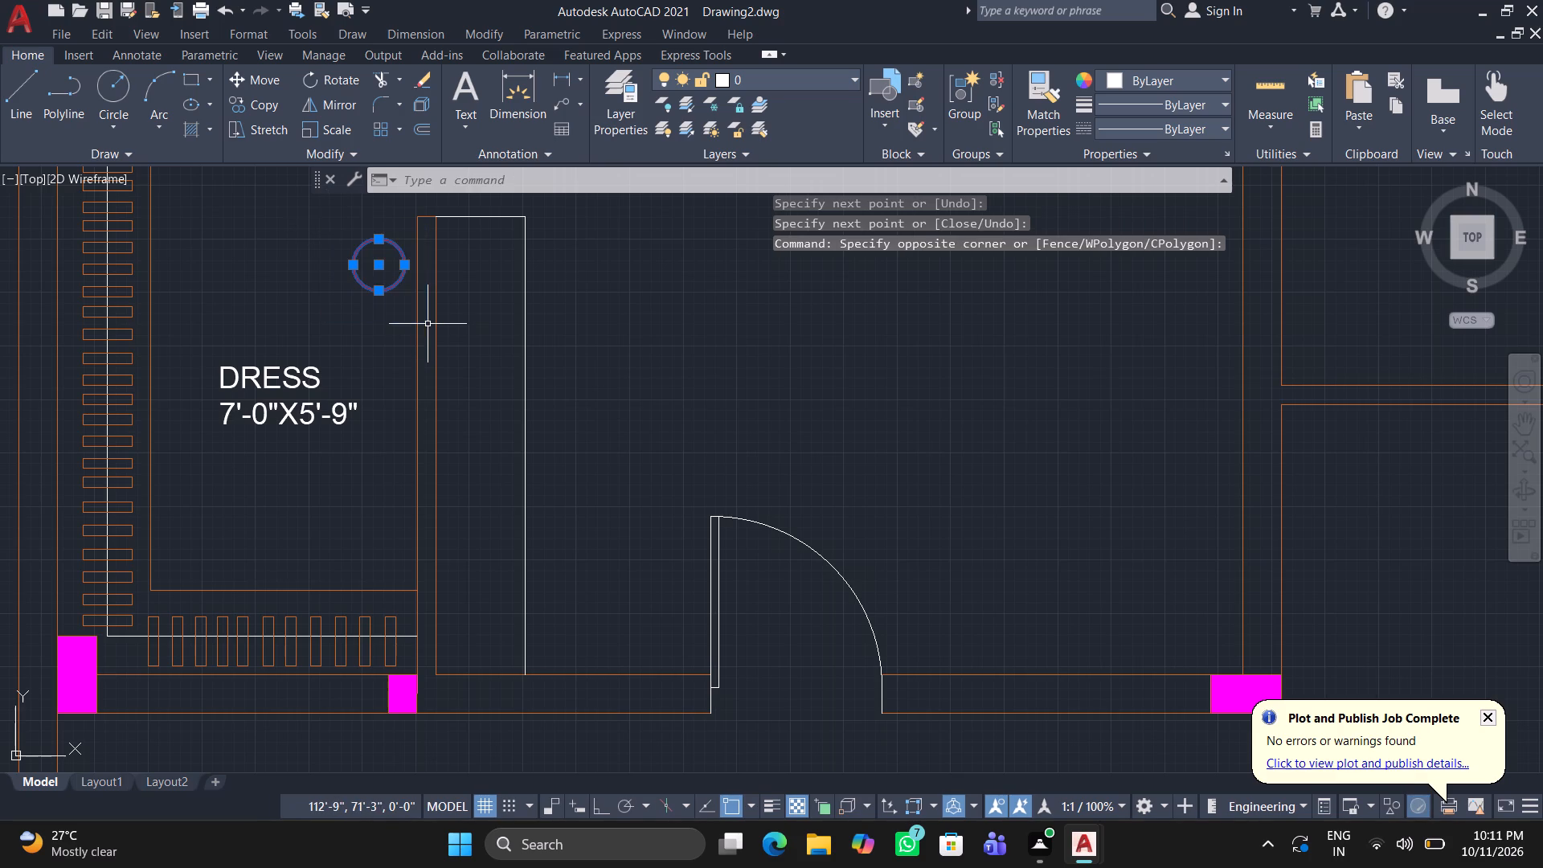
pyautogui.click(252, 100)
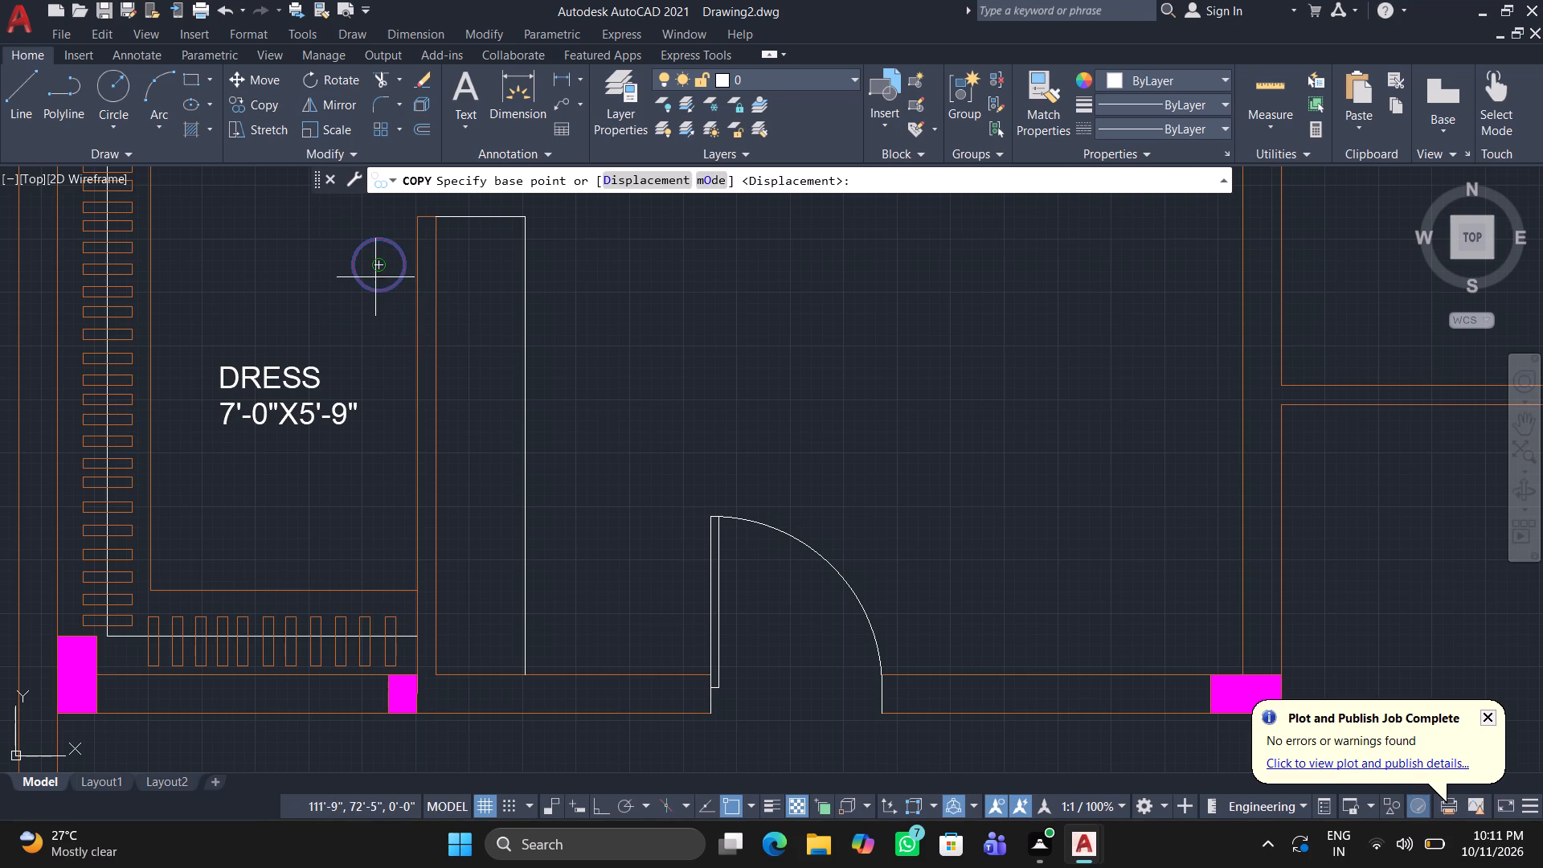
pyautogui.click(374, 274)
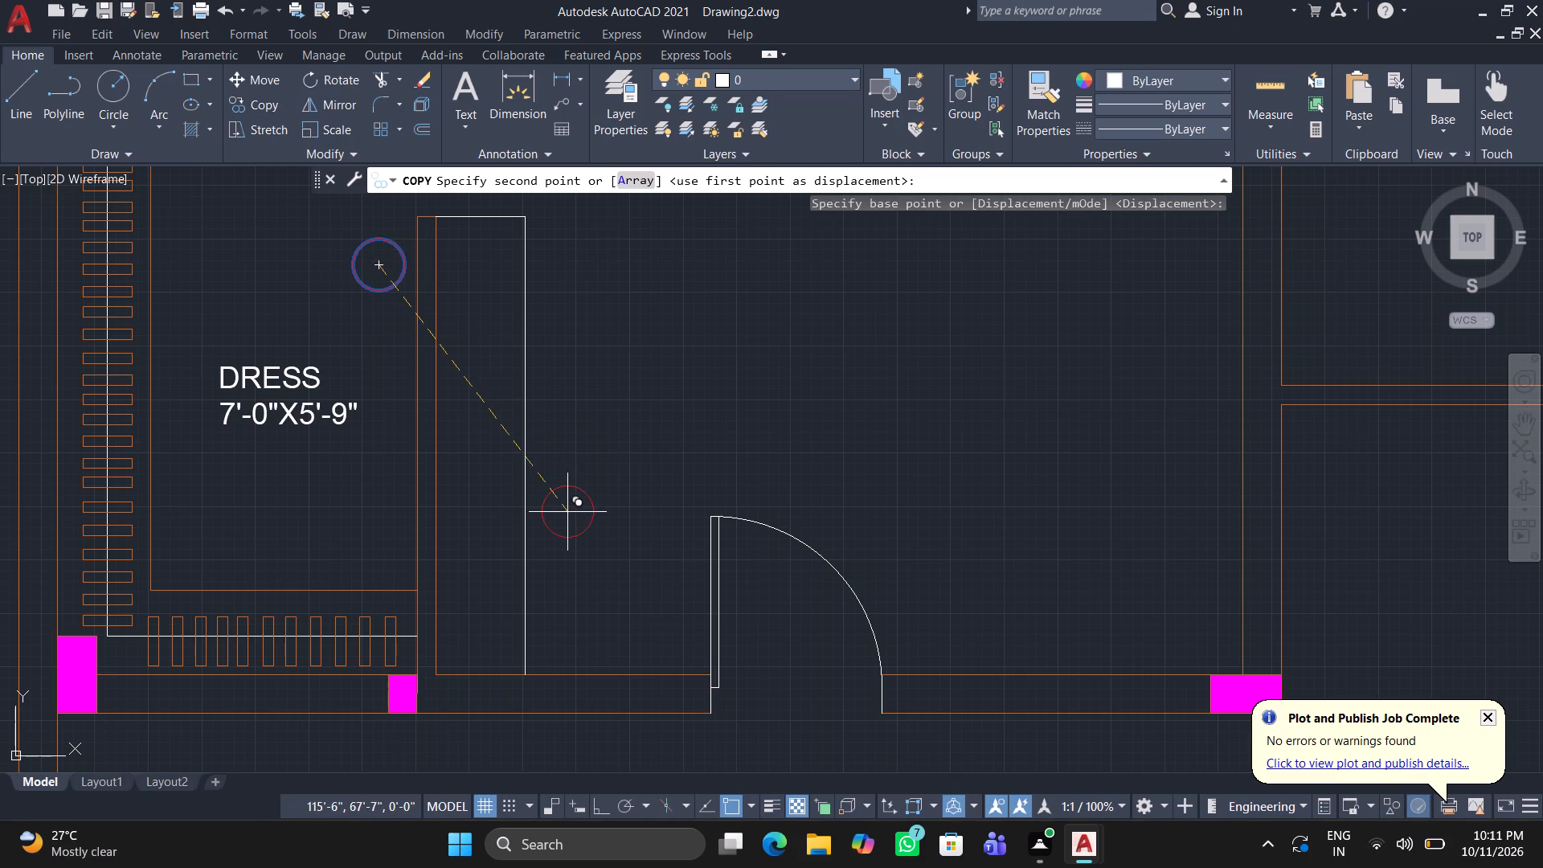
pyautogui.click(530, 540)
pyautogui.press('space')
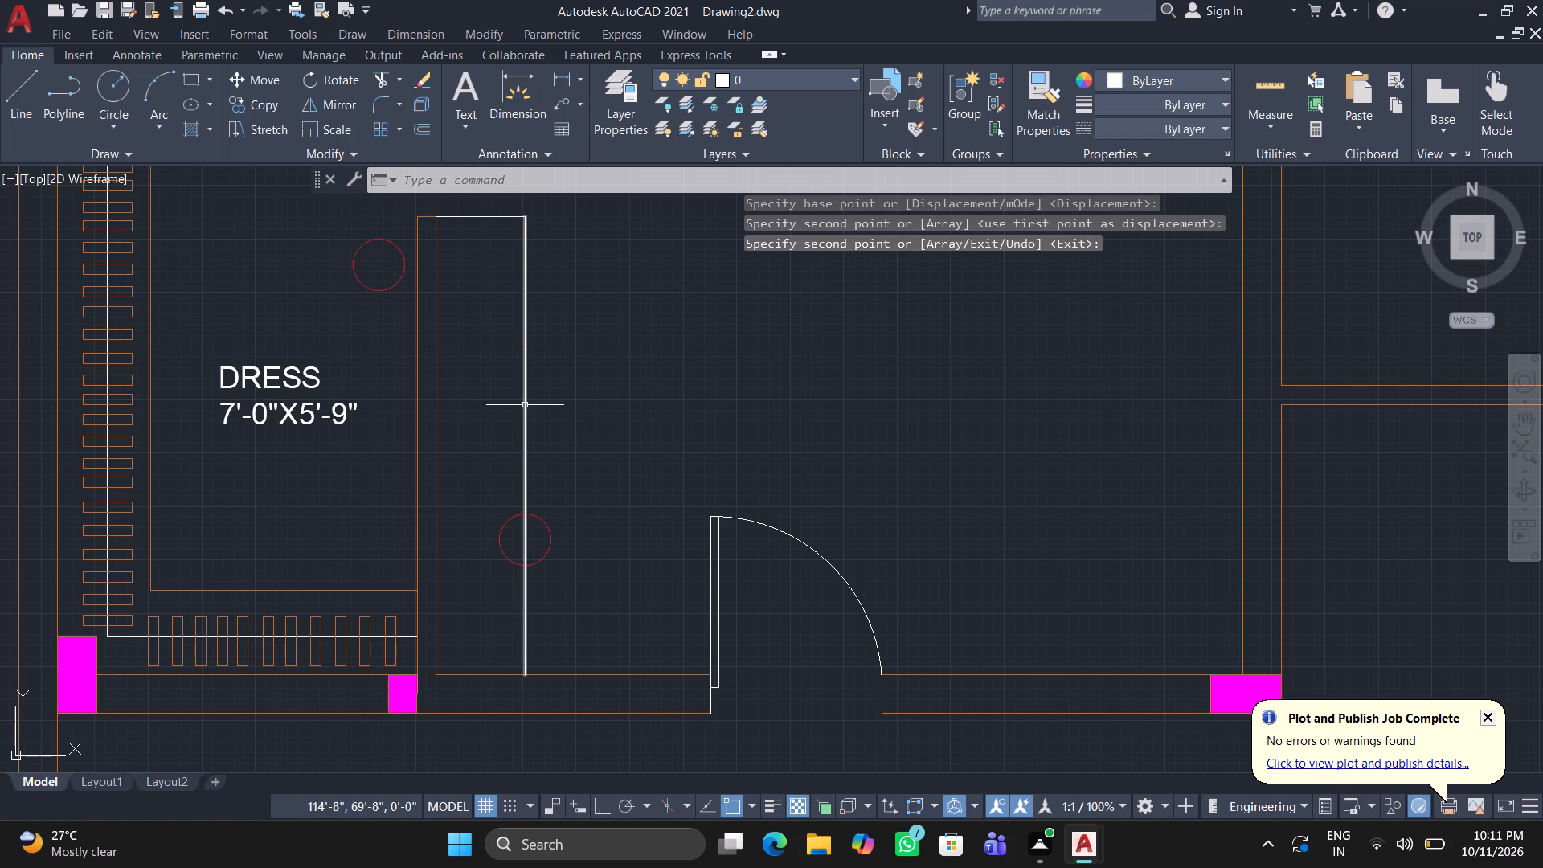
# Recolour the outline's long vertical line and its short top line to red 205,32,39.
pyautogui.click(524, 408)
pyautogui.click(1112, 83)
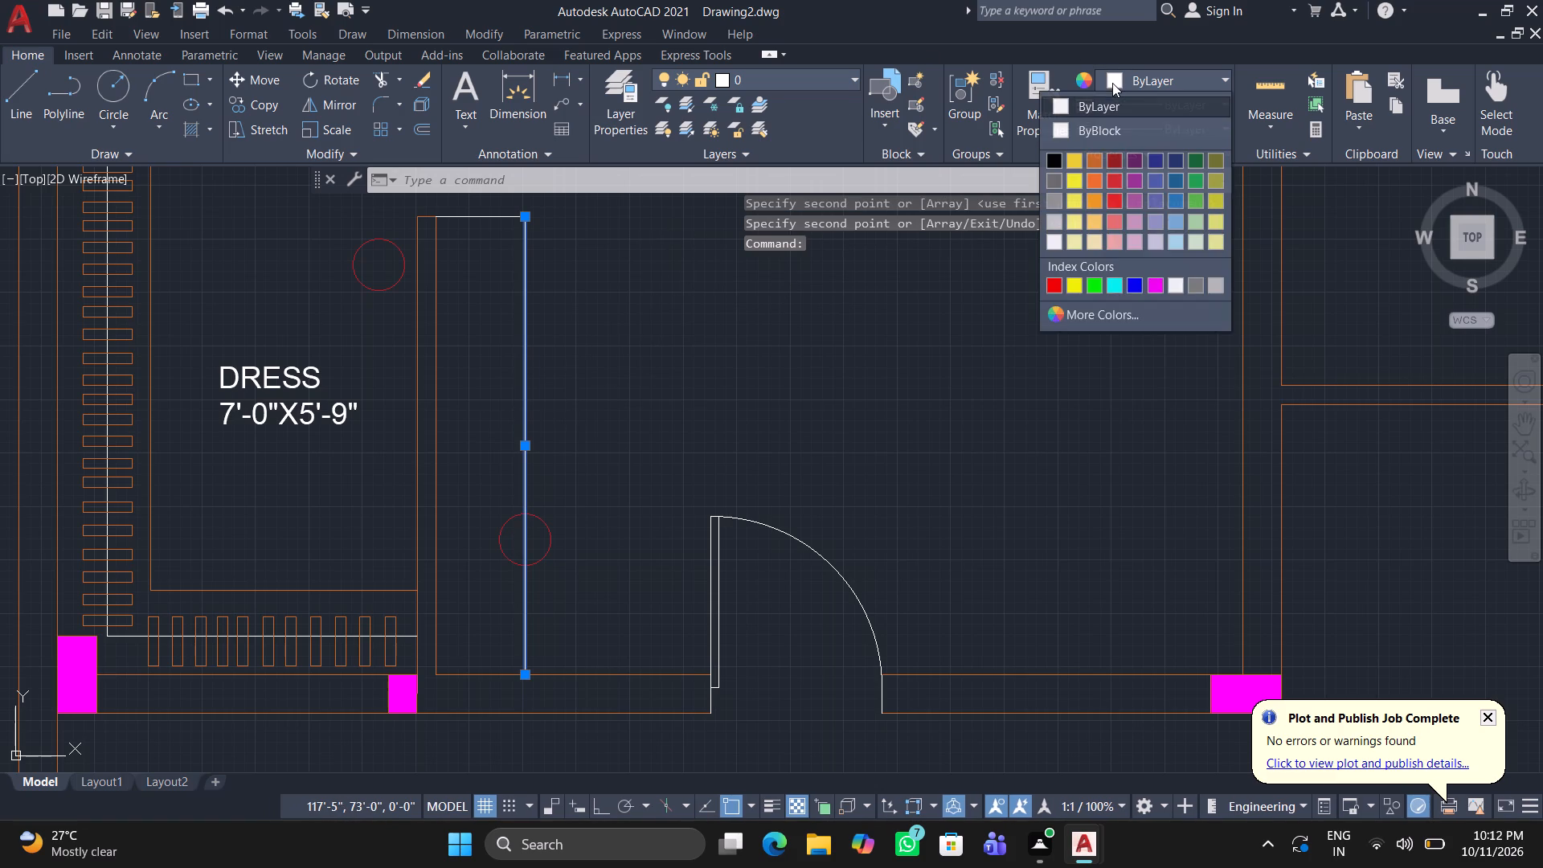
pyautogui.click(1118, 179)
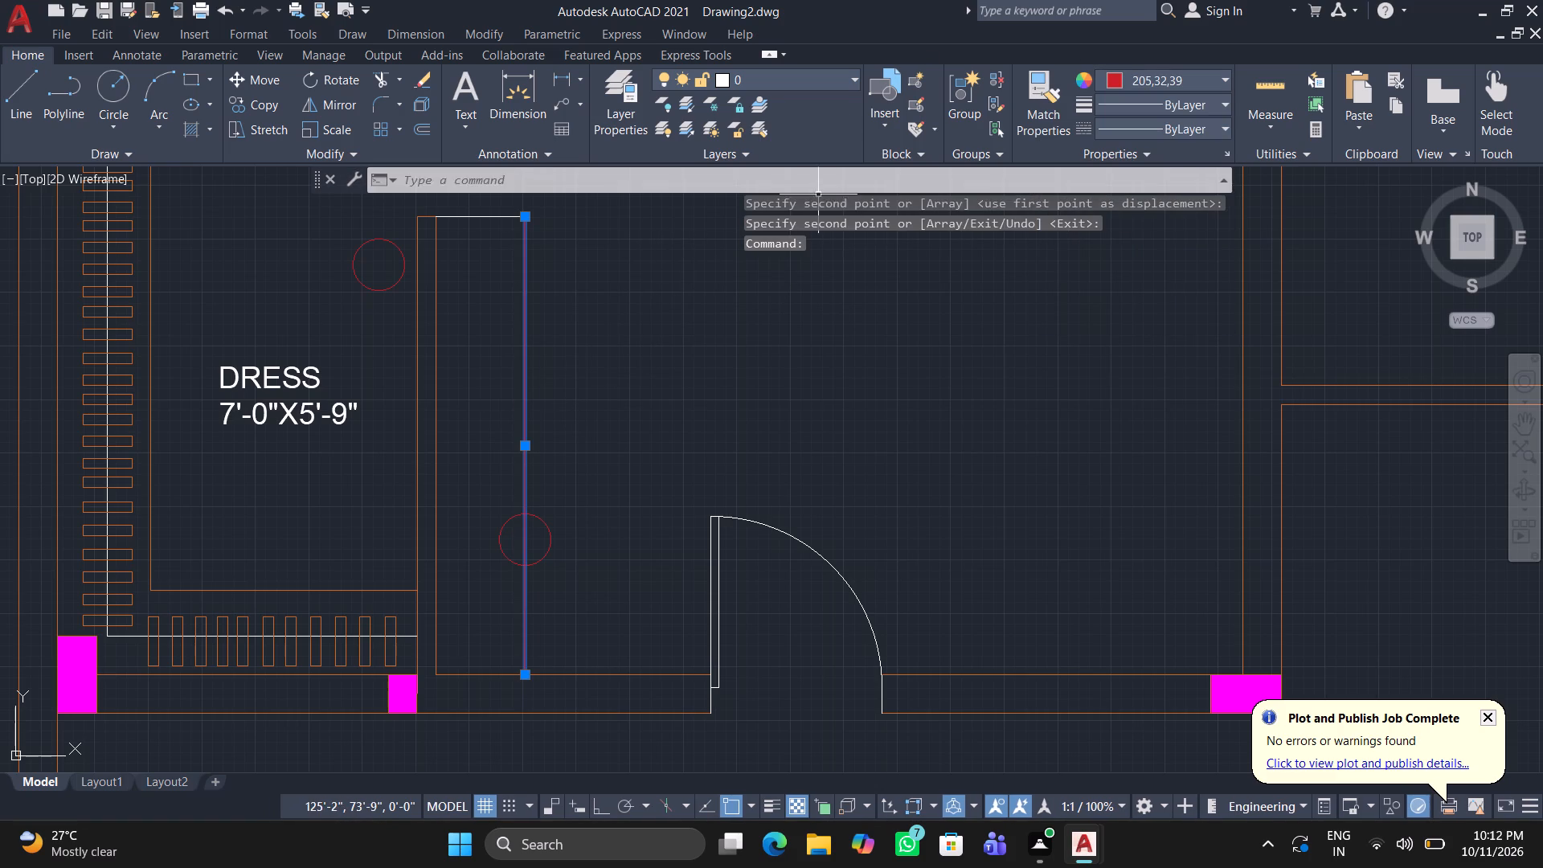
pyautogui.click(495, 215)
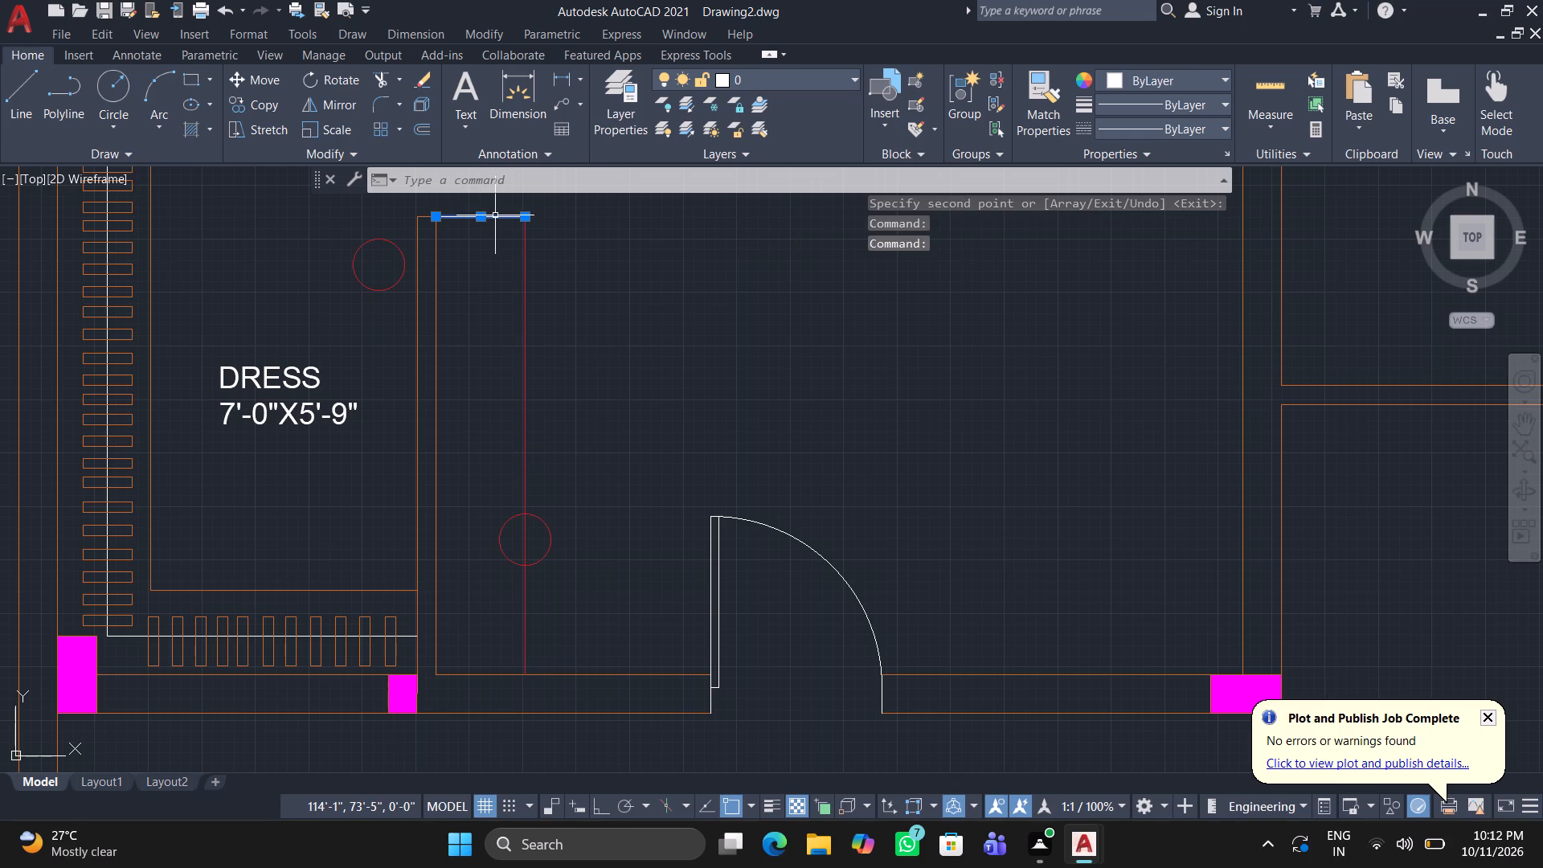
pyautogui.click(1113, 70)
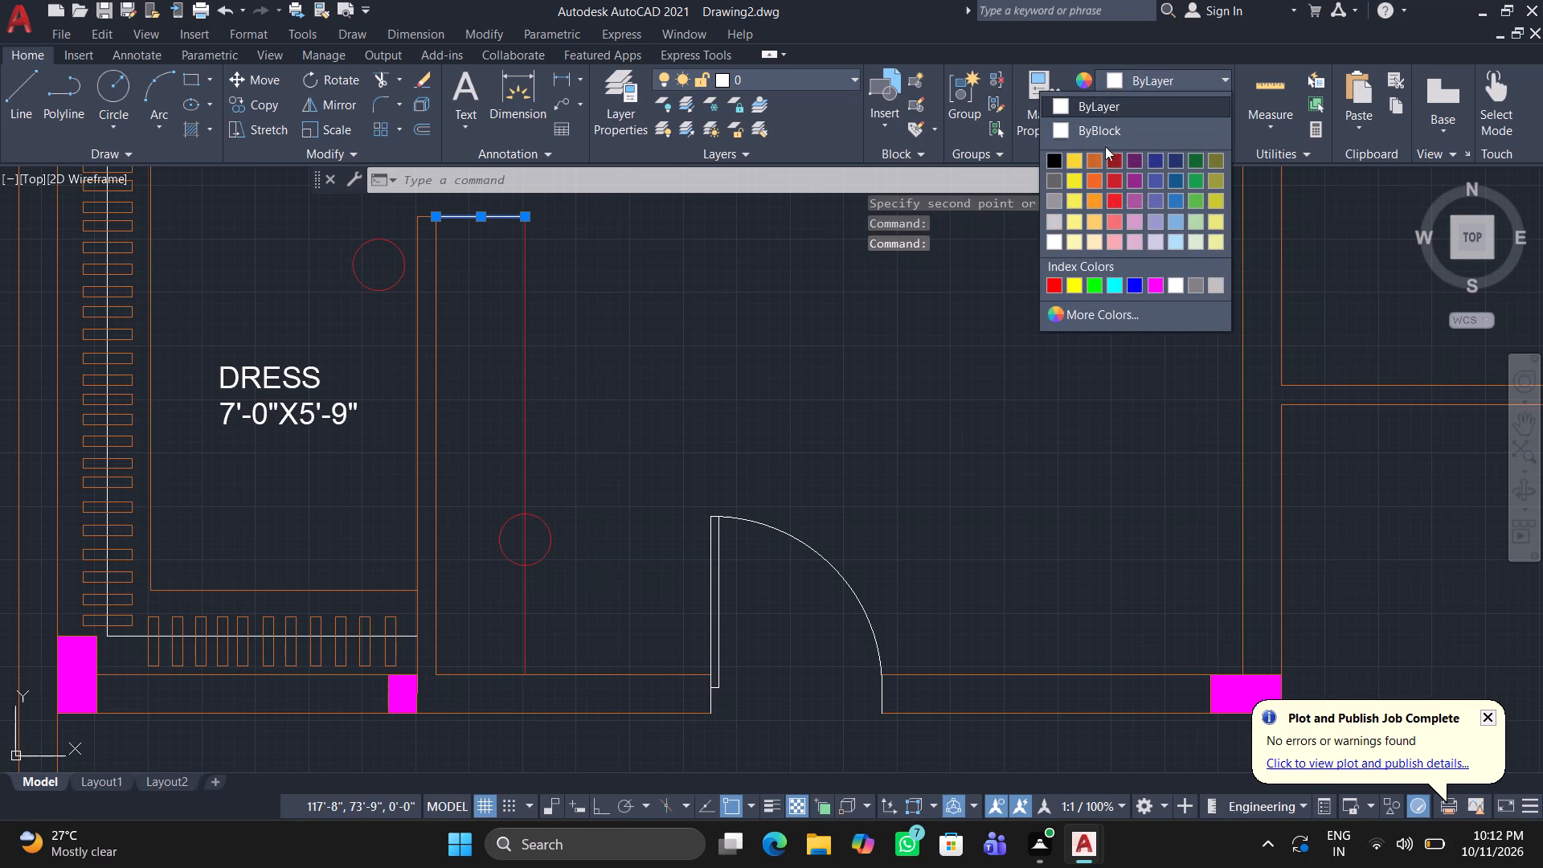
pyautogui.click(1108, 178)
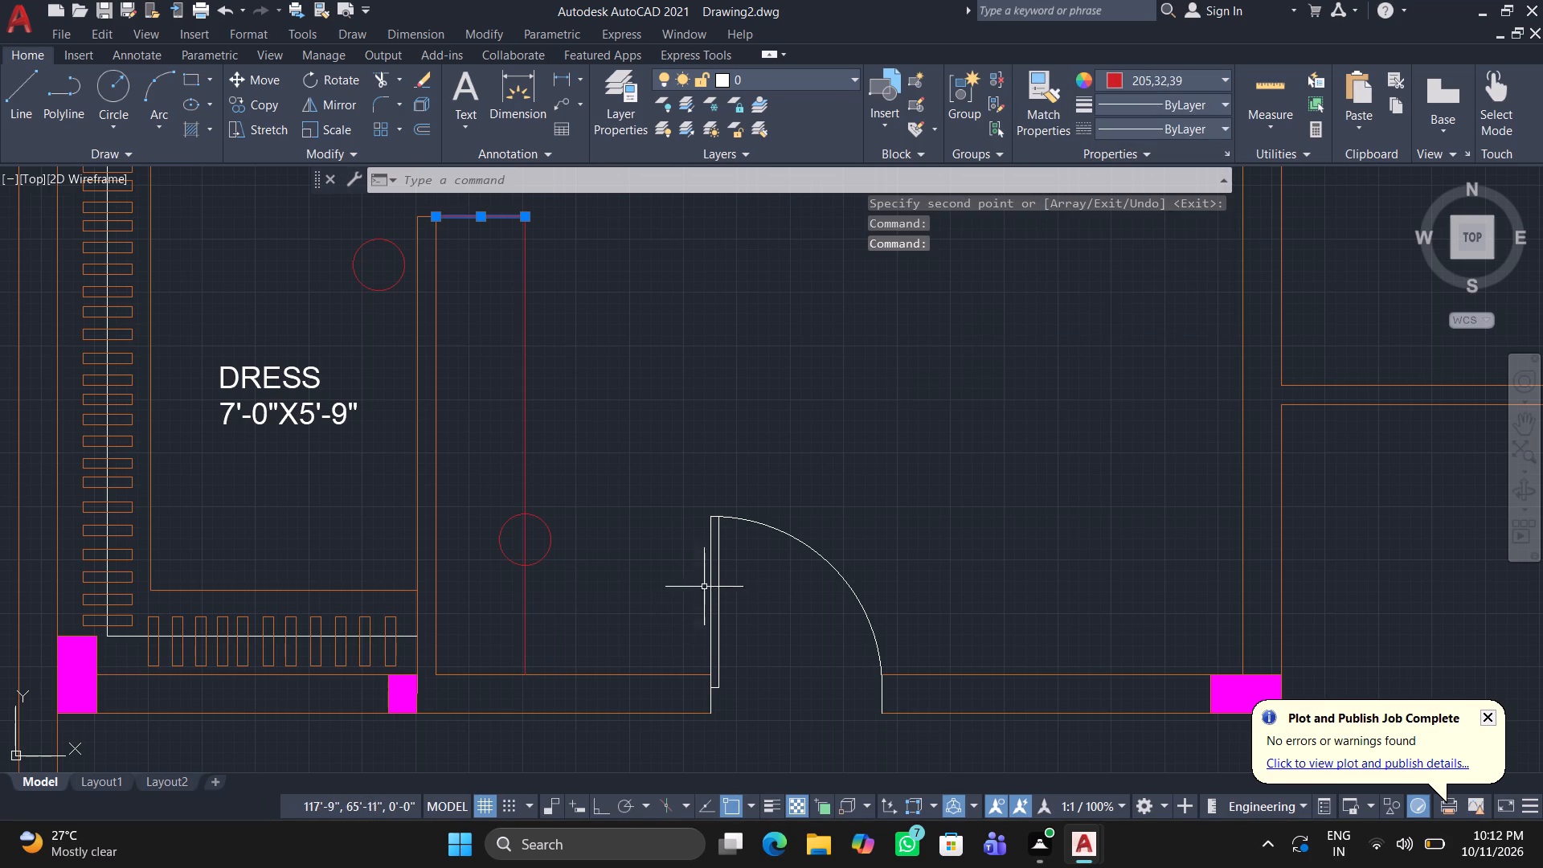
# Put the swing door beside the new outline on the DOORS layer.
pyautogui.click(718, 583)
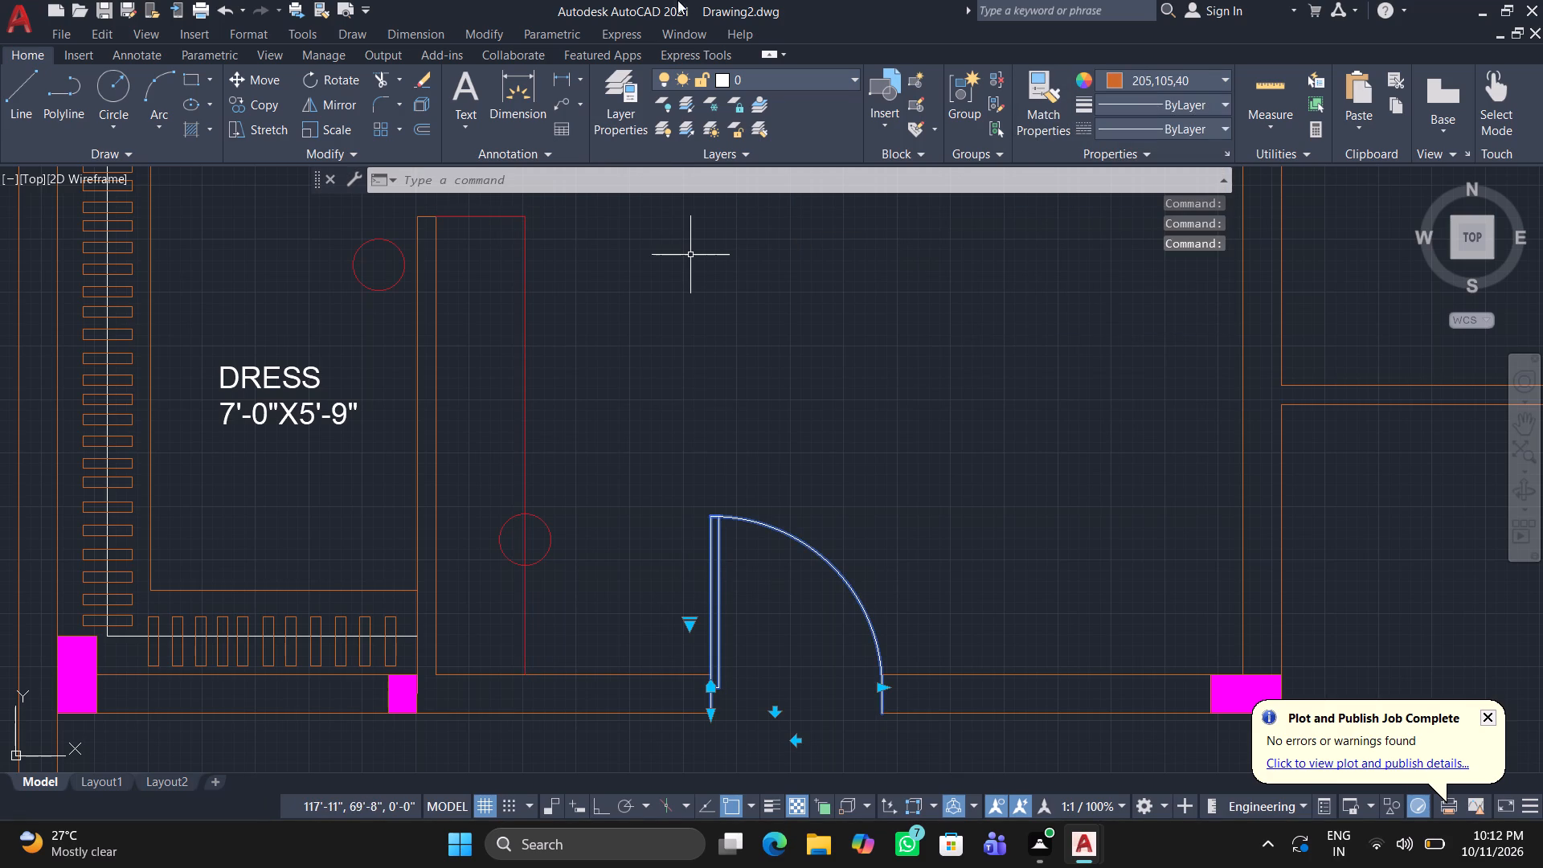
pyautogui.click(739, 80)
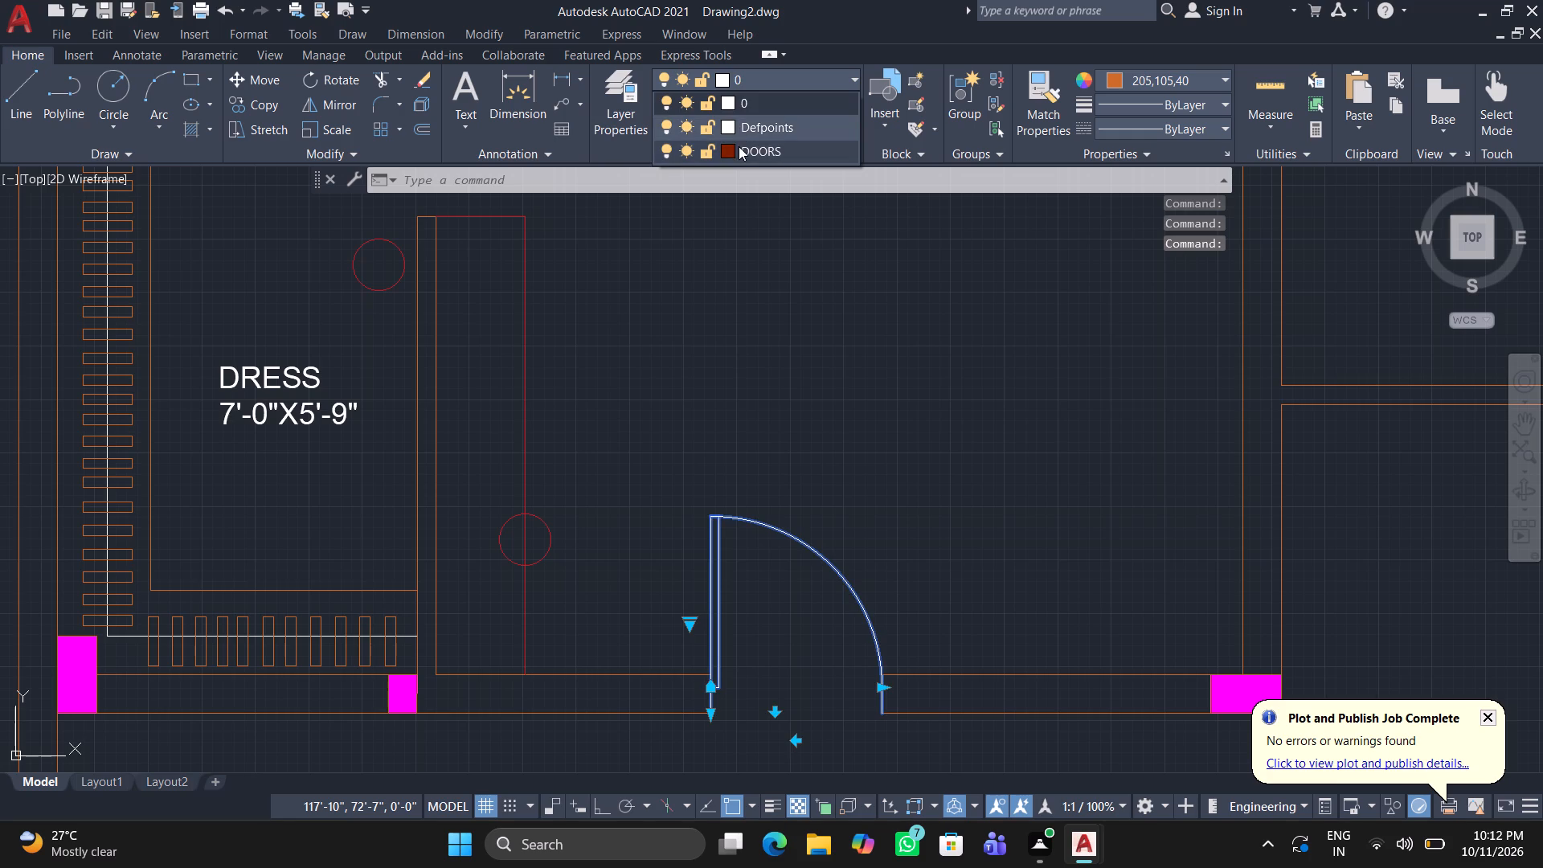
pyautogui.click(739, 148)
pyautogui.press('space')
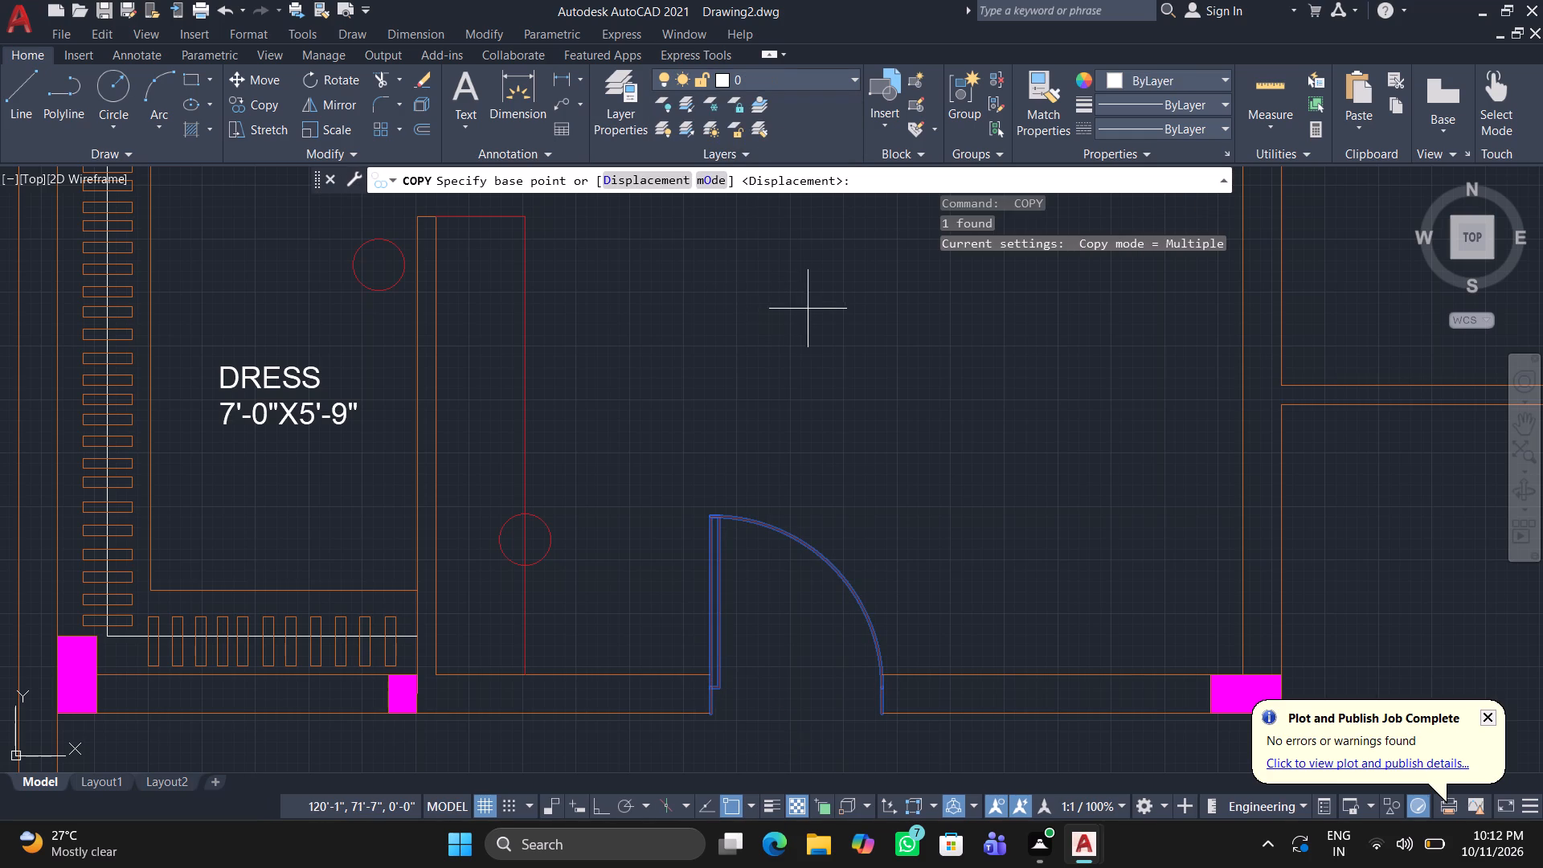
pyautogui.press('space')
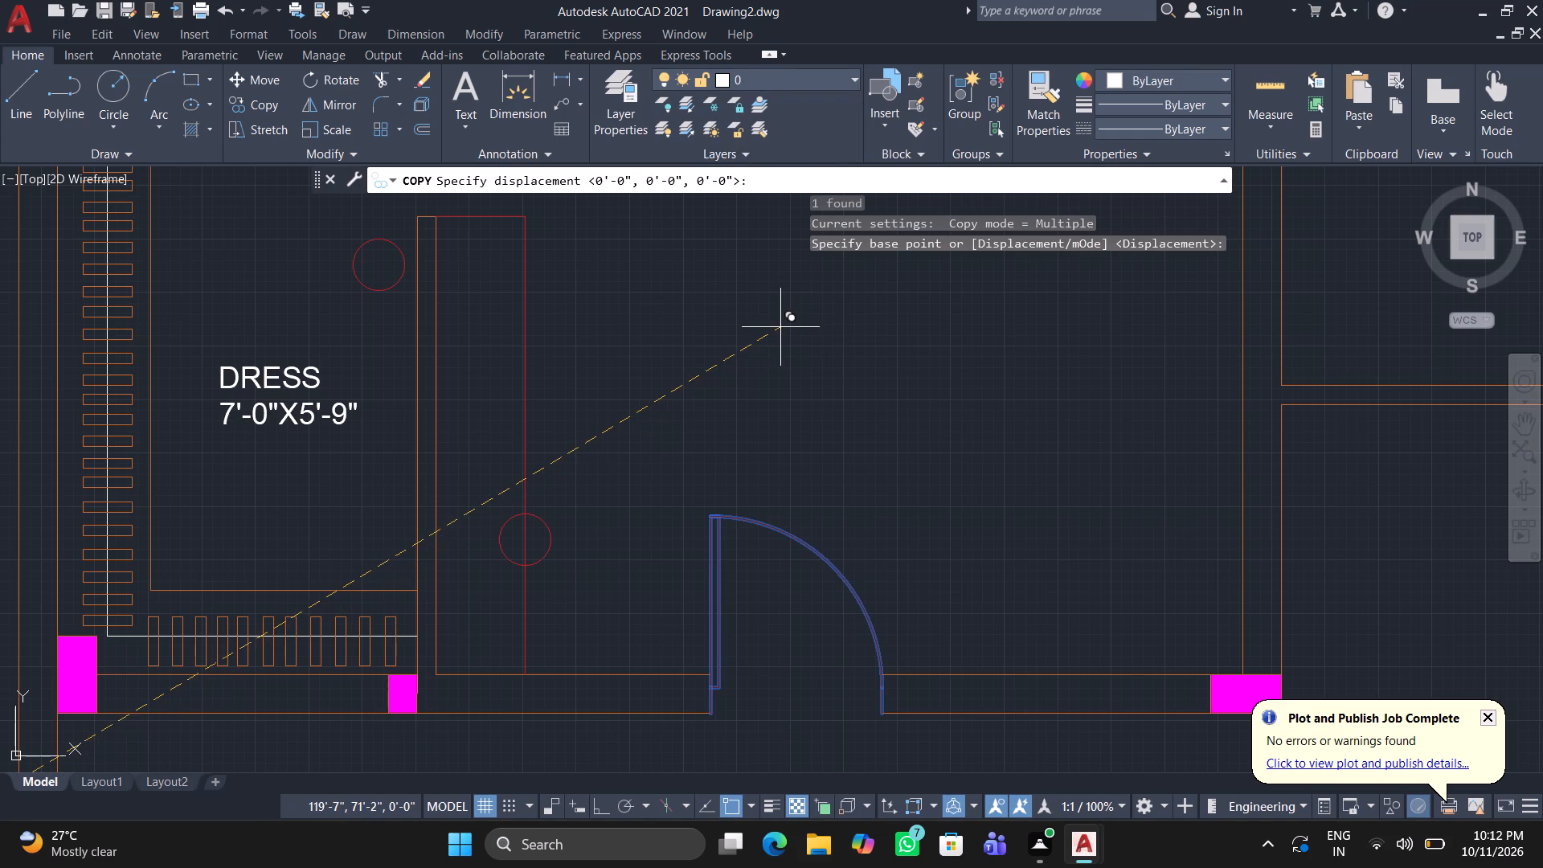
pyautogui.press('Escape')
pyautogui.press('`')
# With Ortho on, draw a thin upright strip of lines about 1'-2" long and 1" wide inside the red outline, near the partition's lower end.
pyautogui.scroll(-1, 726, 334)
pyautogui.moveTo(714, 342); pyautogui.dragTo(650, 524, button='middle')
pyautogui.scroll(2, 476, 661)
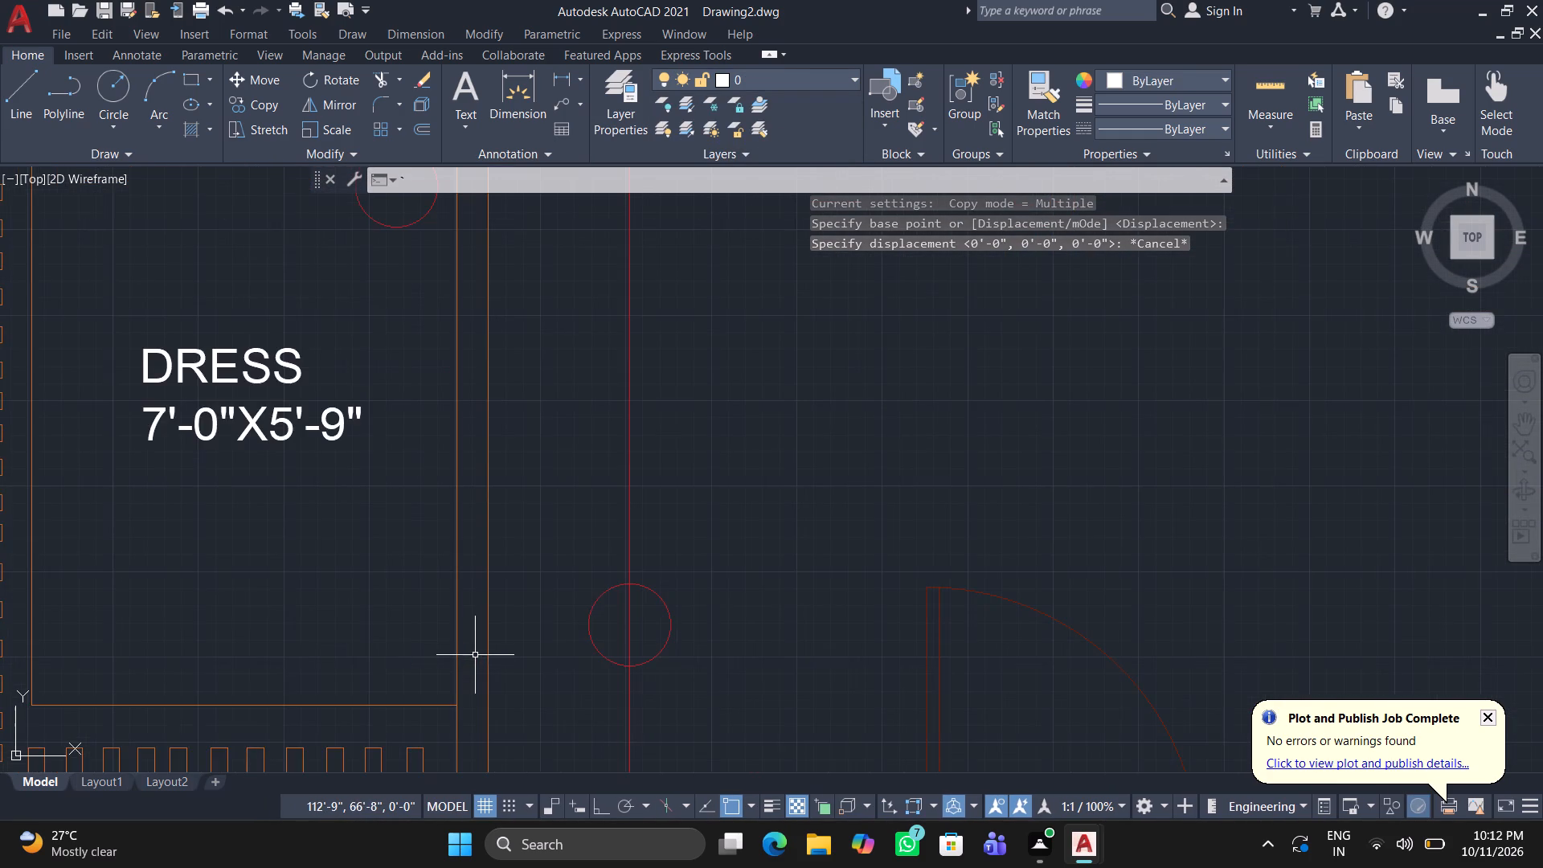
pyautogui.moveTo(475, 653); pyautogui.dragTo(450, 462, button='middle')
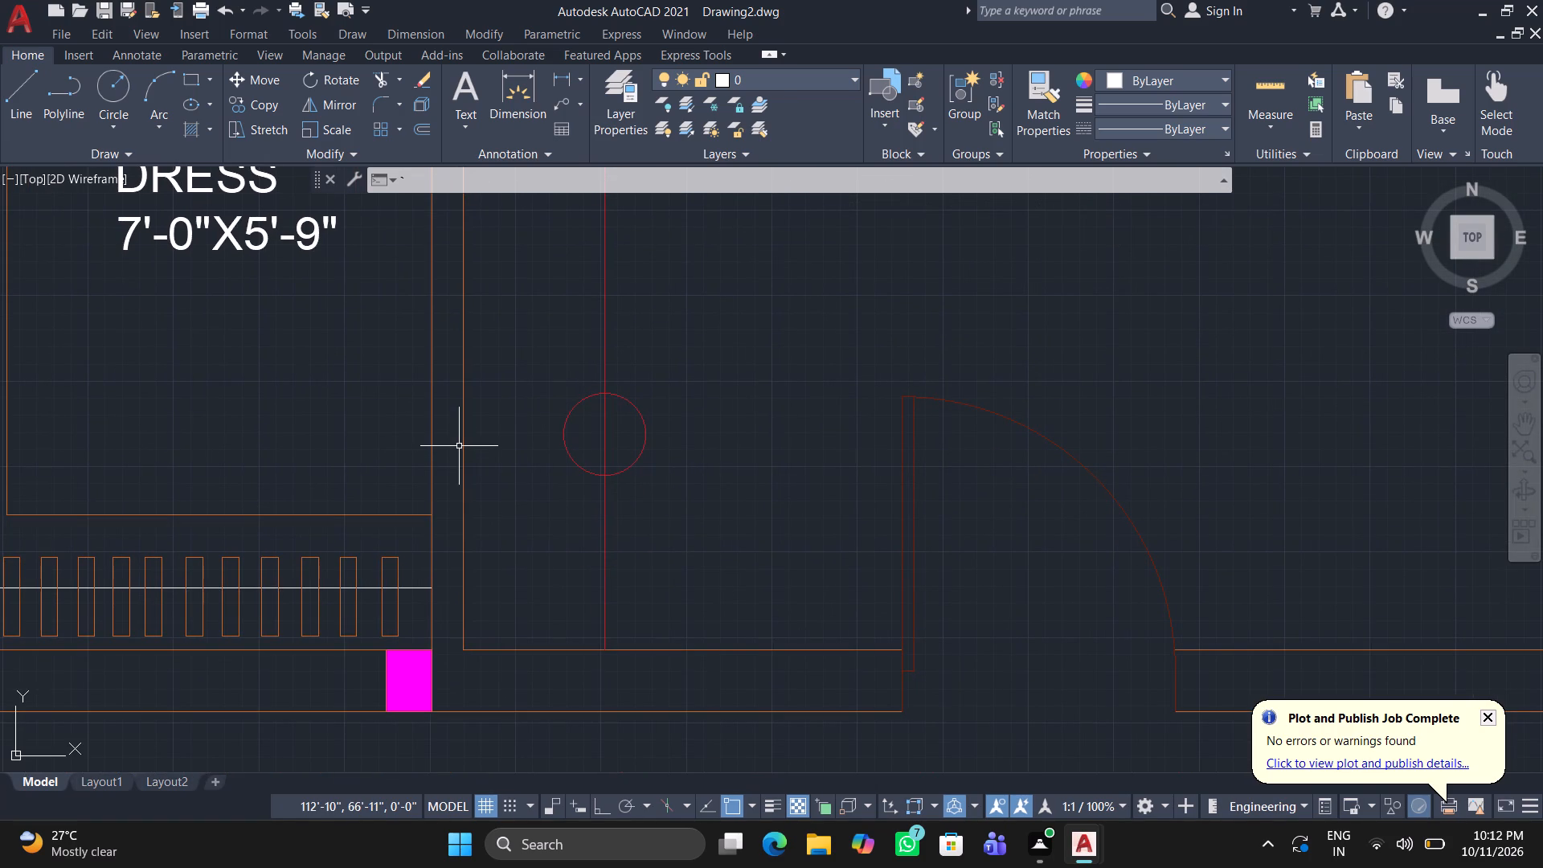
pyautogui.click(16, 84)
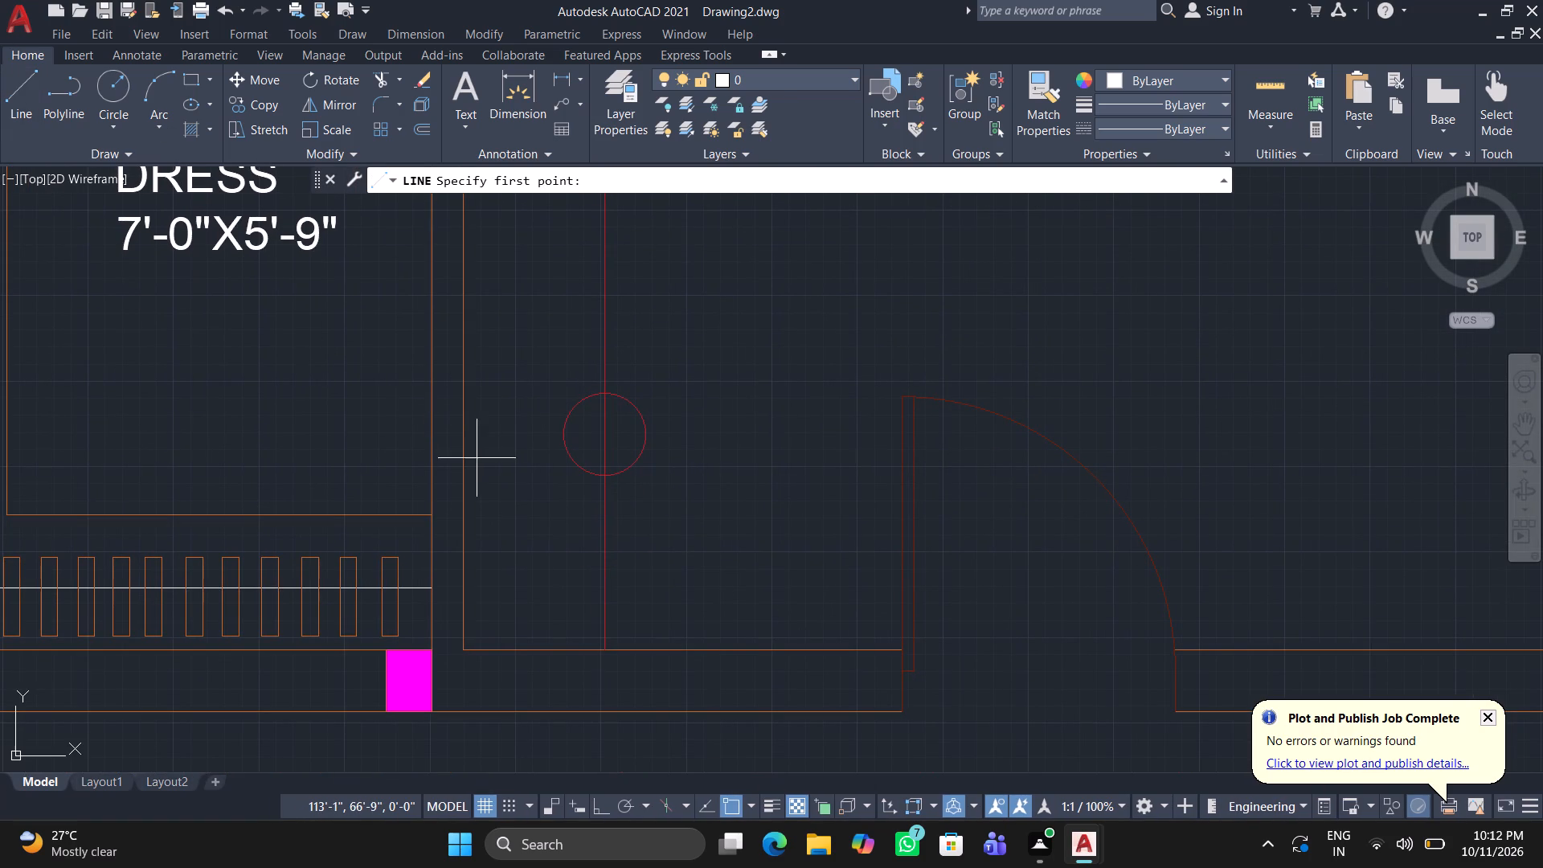
pyautogui.click(477, 522)
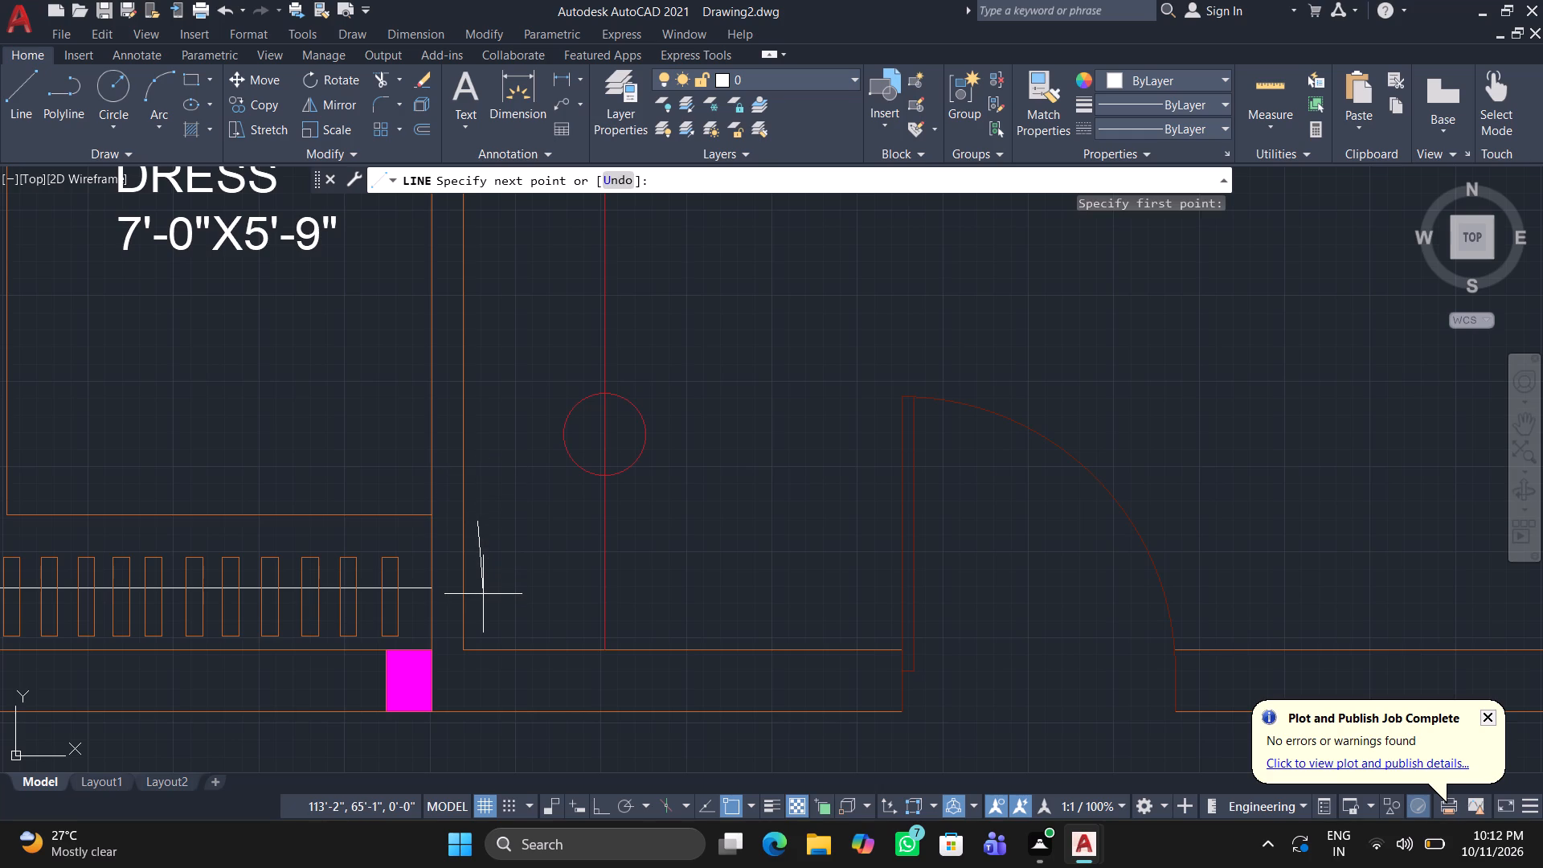
pyautogui.press('F8')
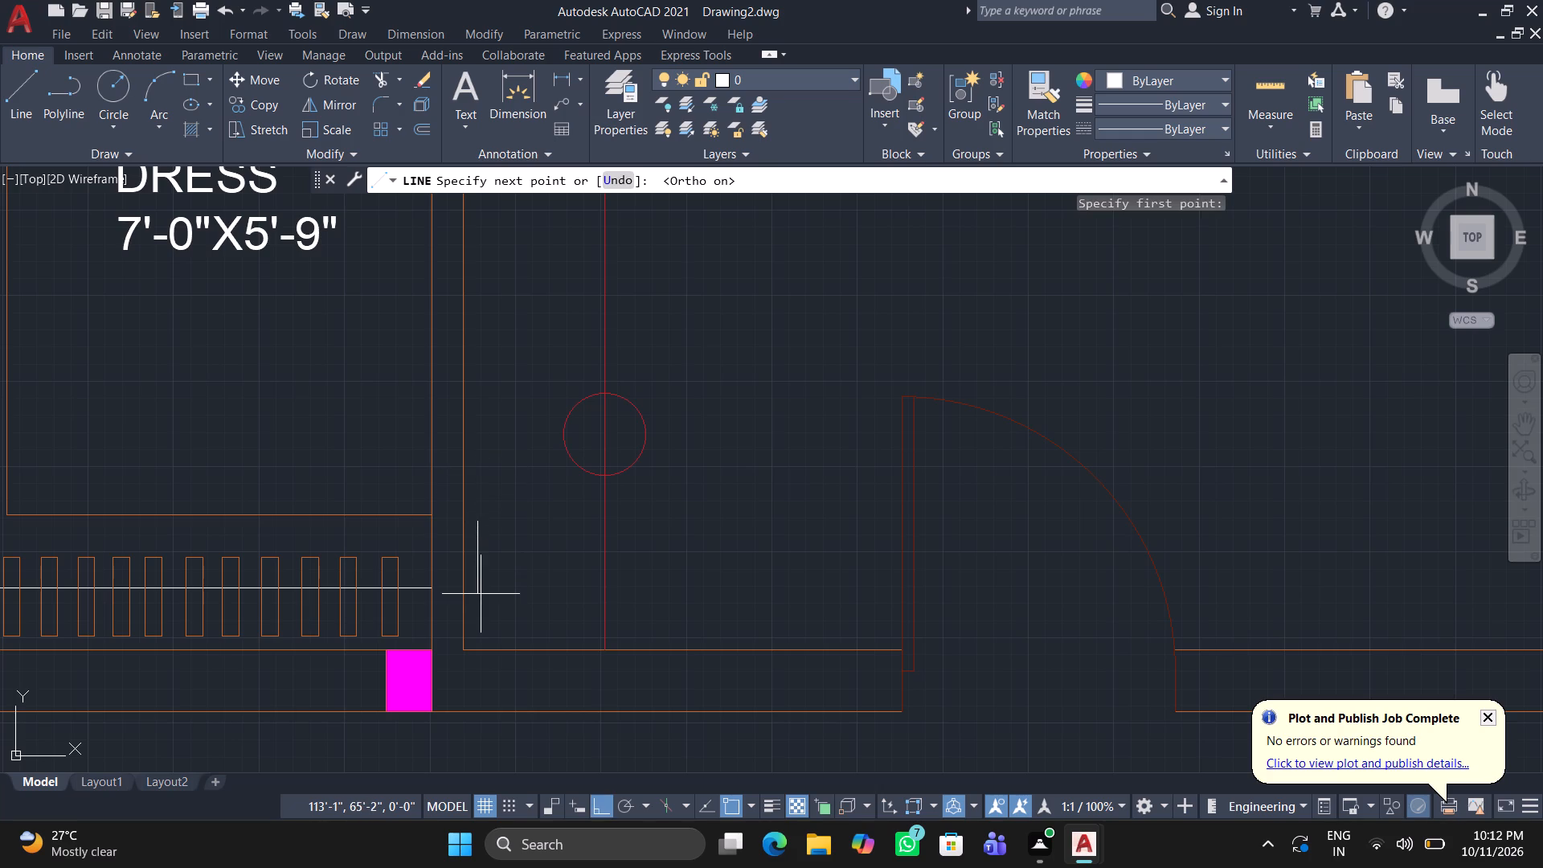
pyautogui.click(476, 616)
pyautogui.scroll(2, 479, 618)
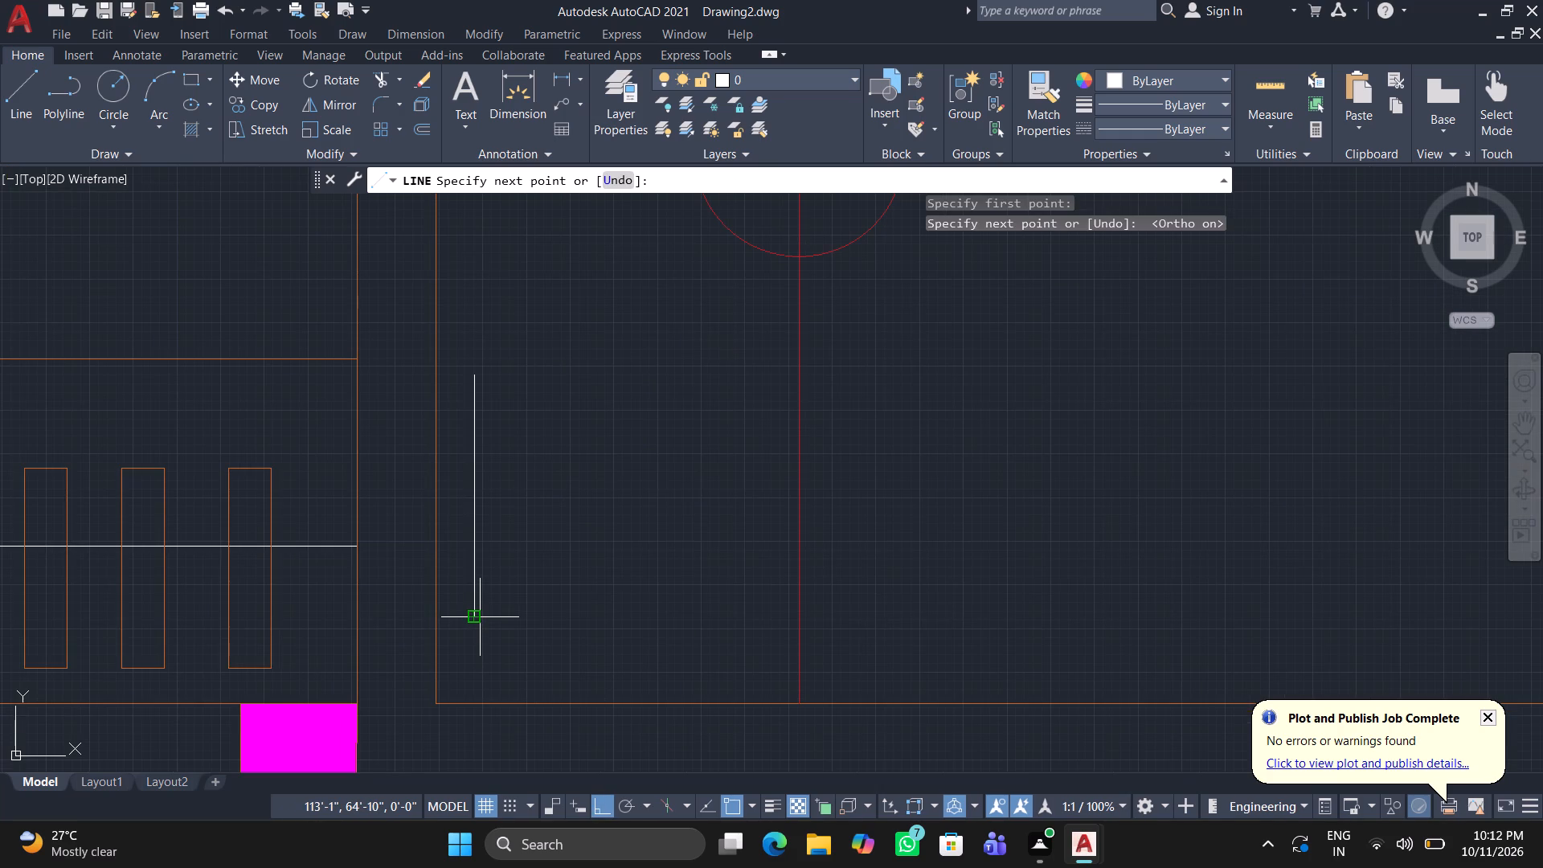
pyautogui.click(482, 615)
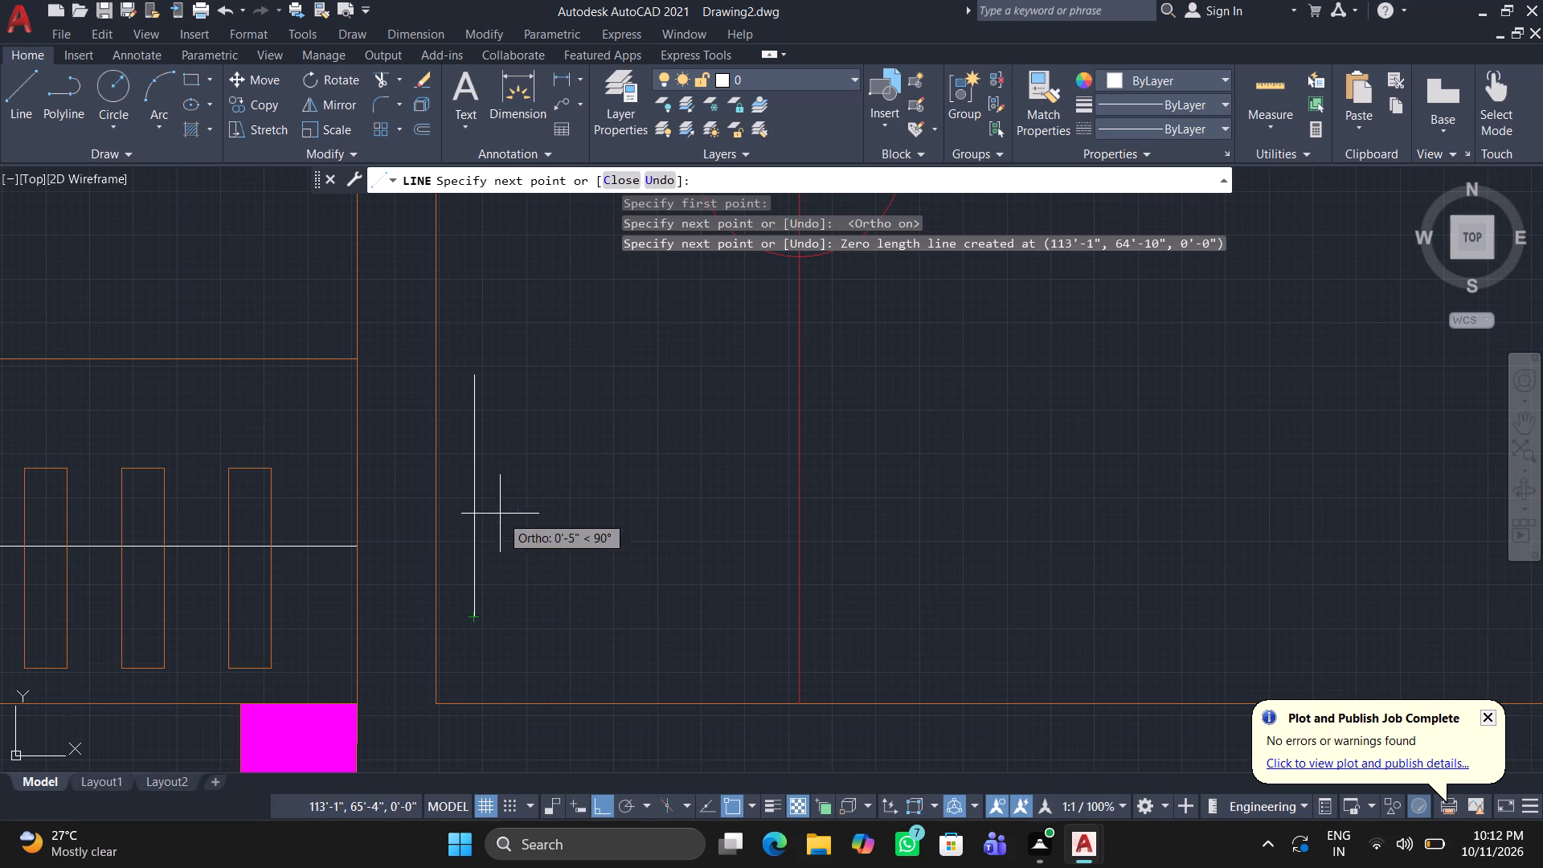
pyautogui.click(494, 617)
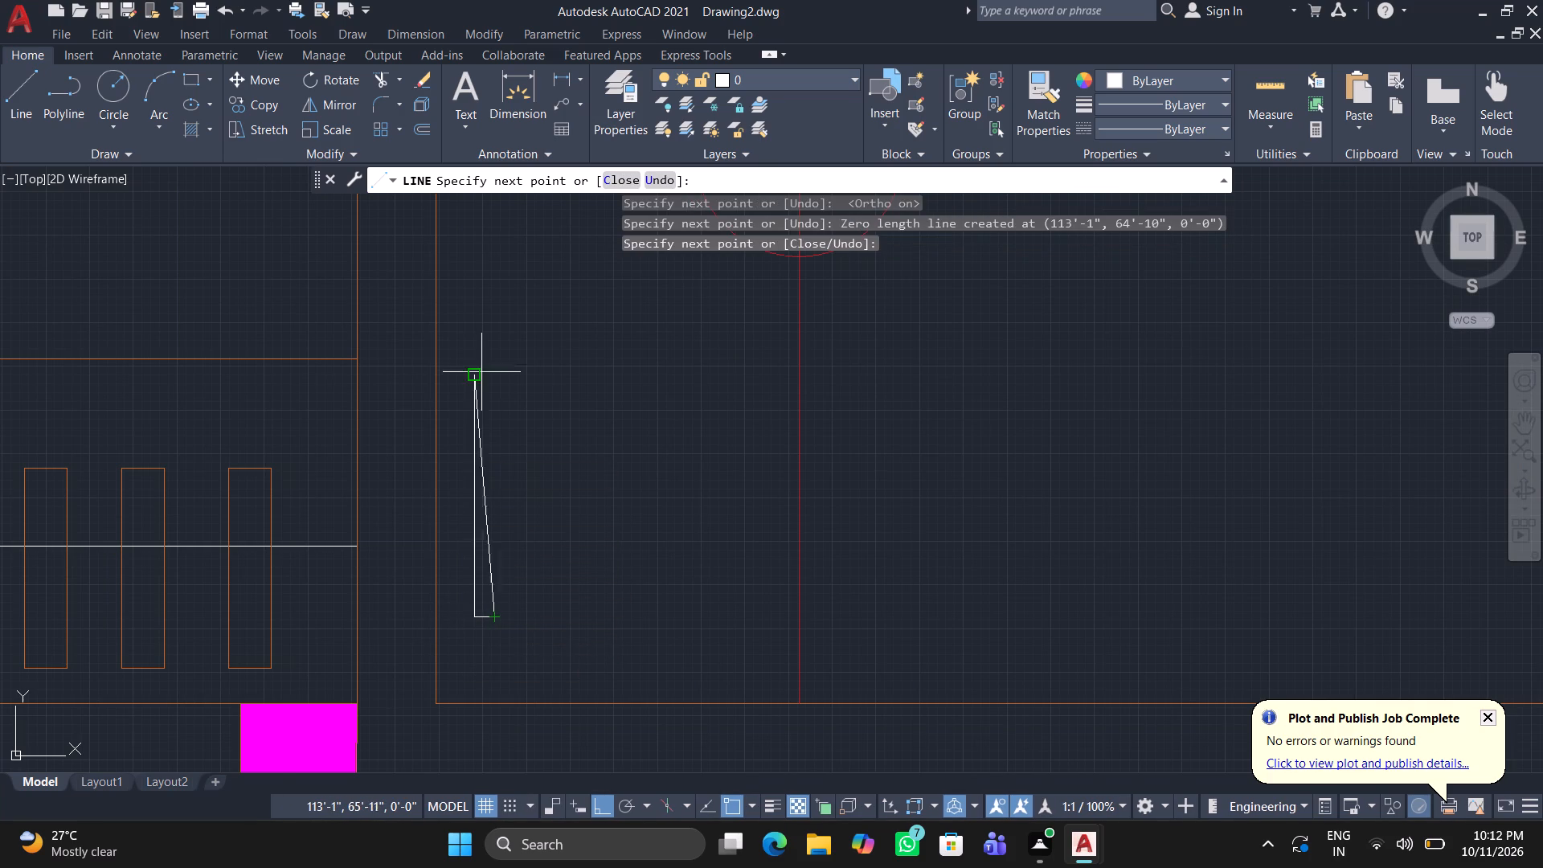
pyautogui.scroll(1, 481, 368)
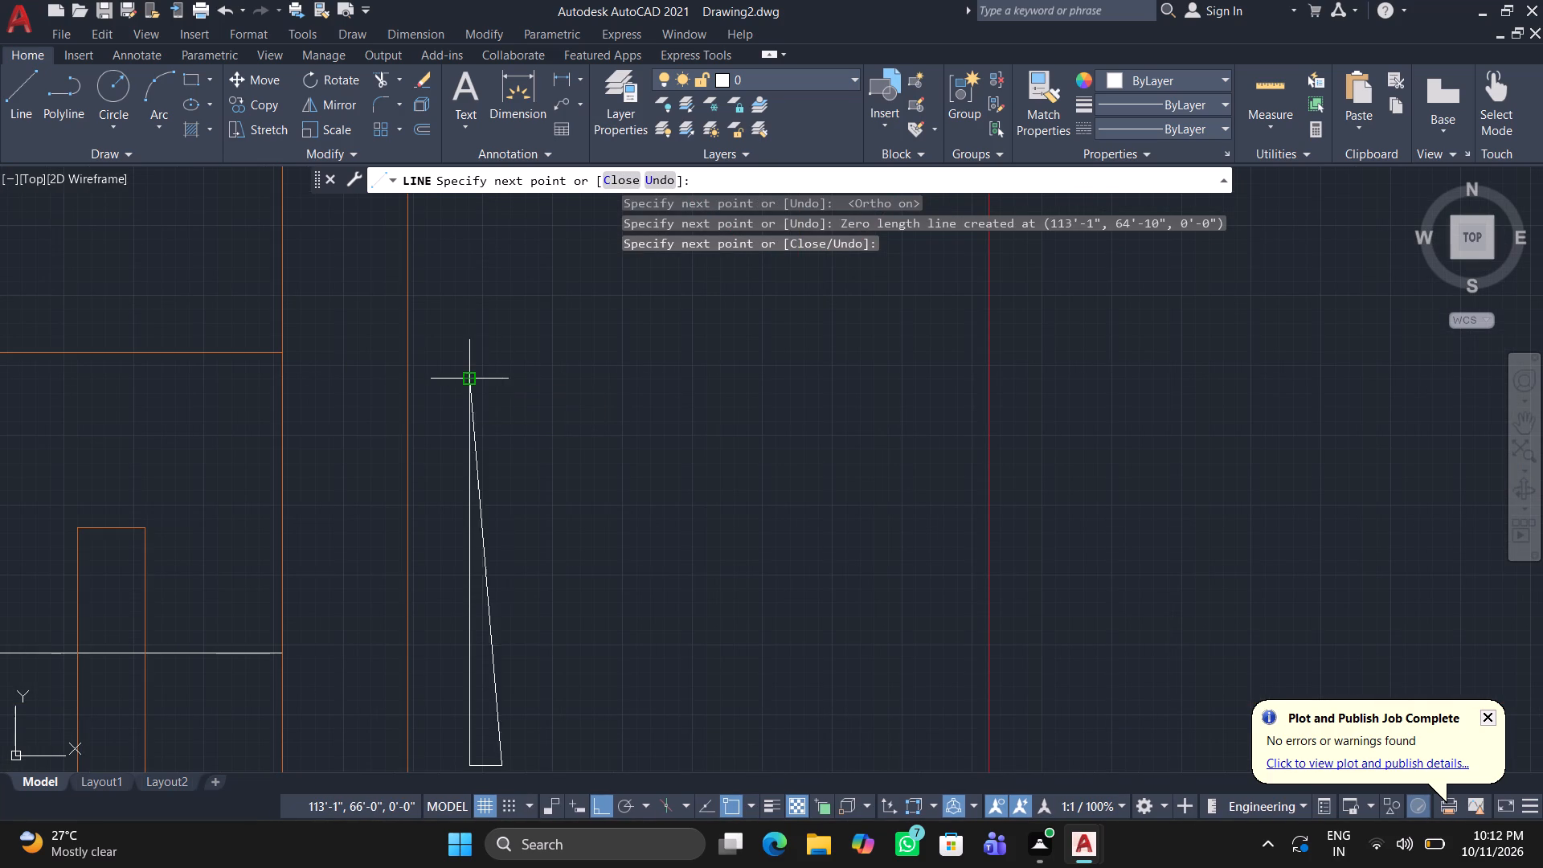
pyautogui.click(496, 380)
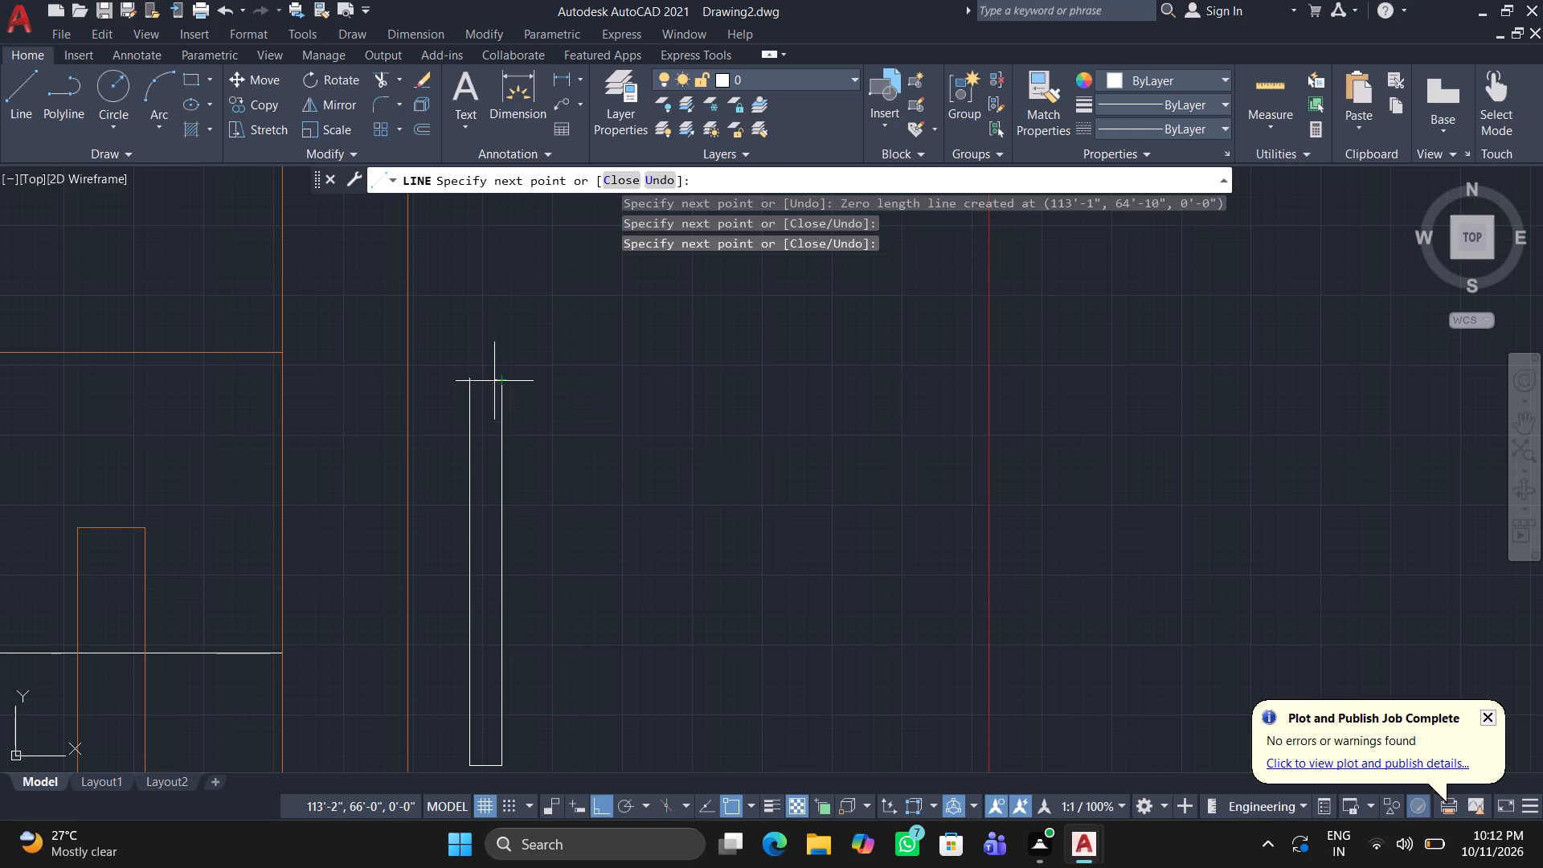
pyautogui.scroll(4, 476, 383)
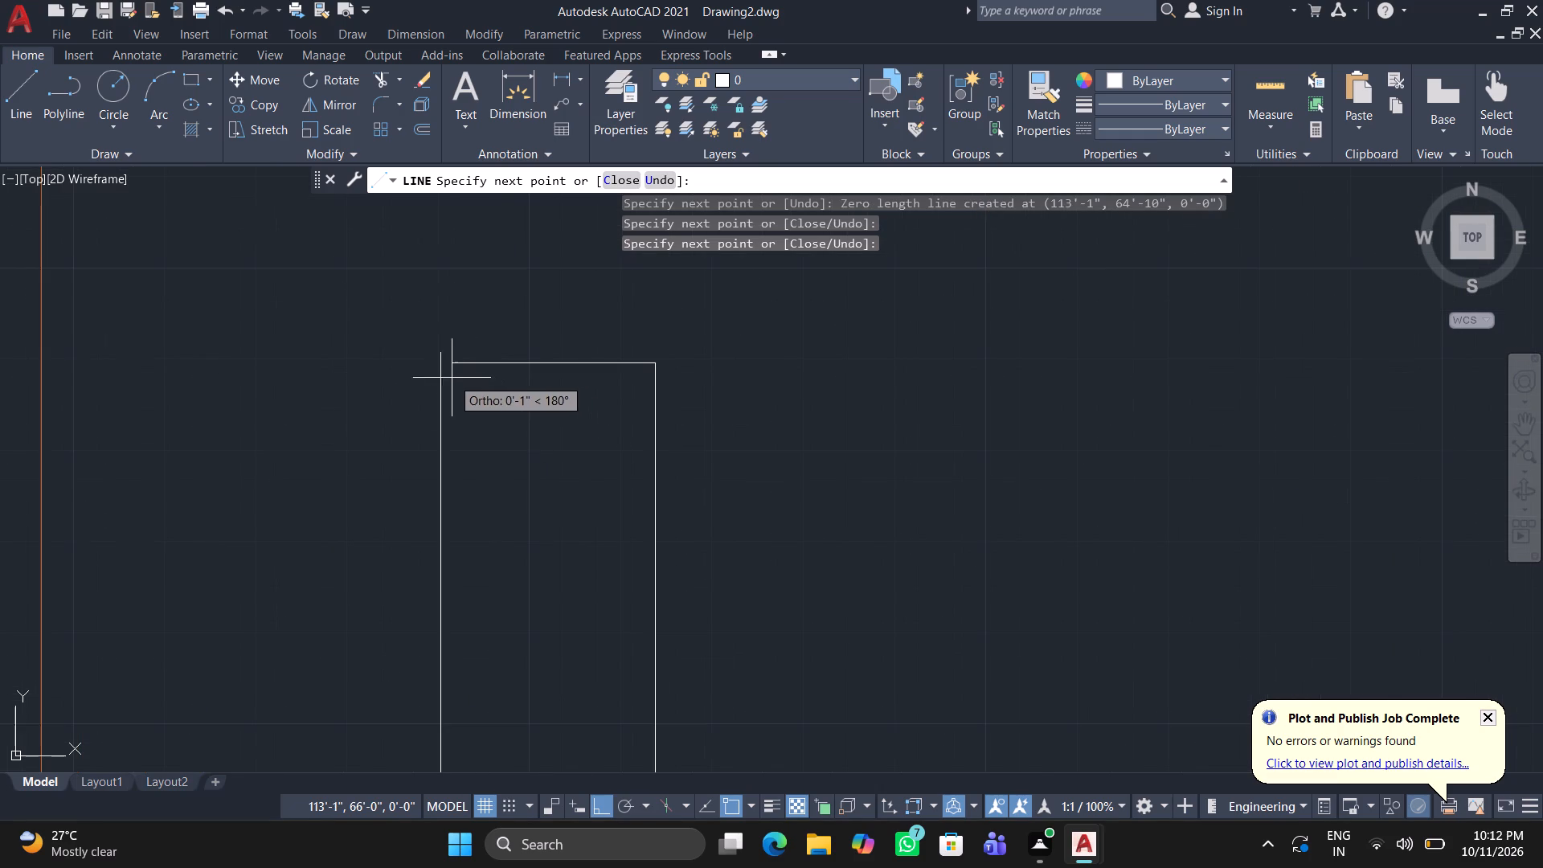
pyautogui.click(445, 364)
pyautogui.press('Return')
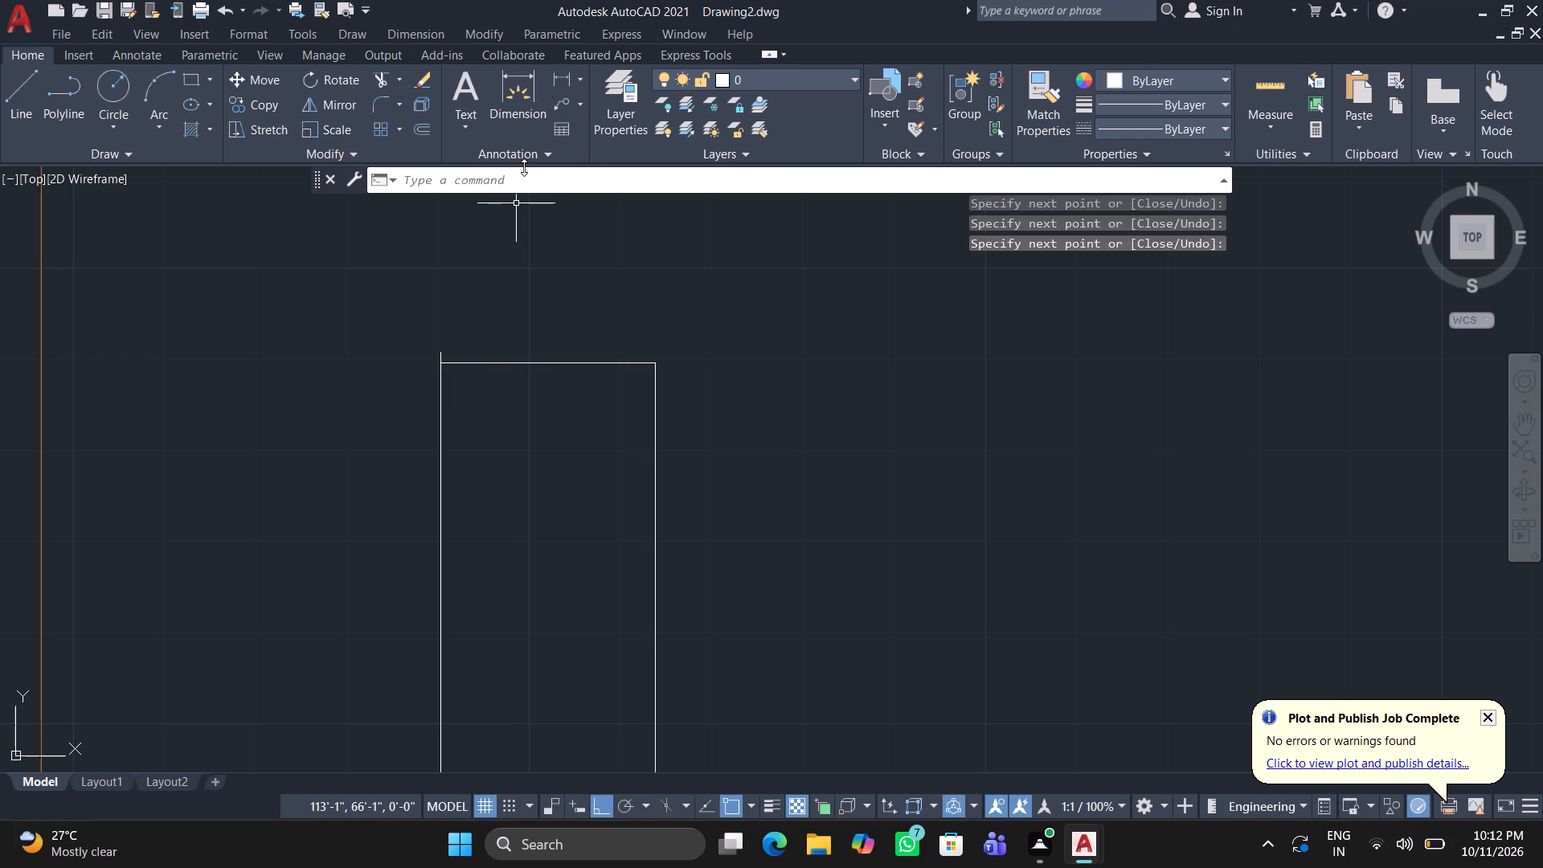
# Trim the line end overshooting the thin strip's upper corner on the partition side.
pyautogui.click(387, 80)
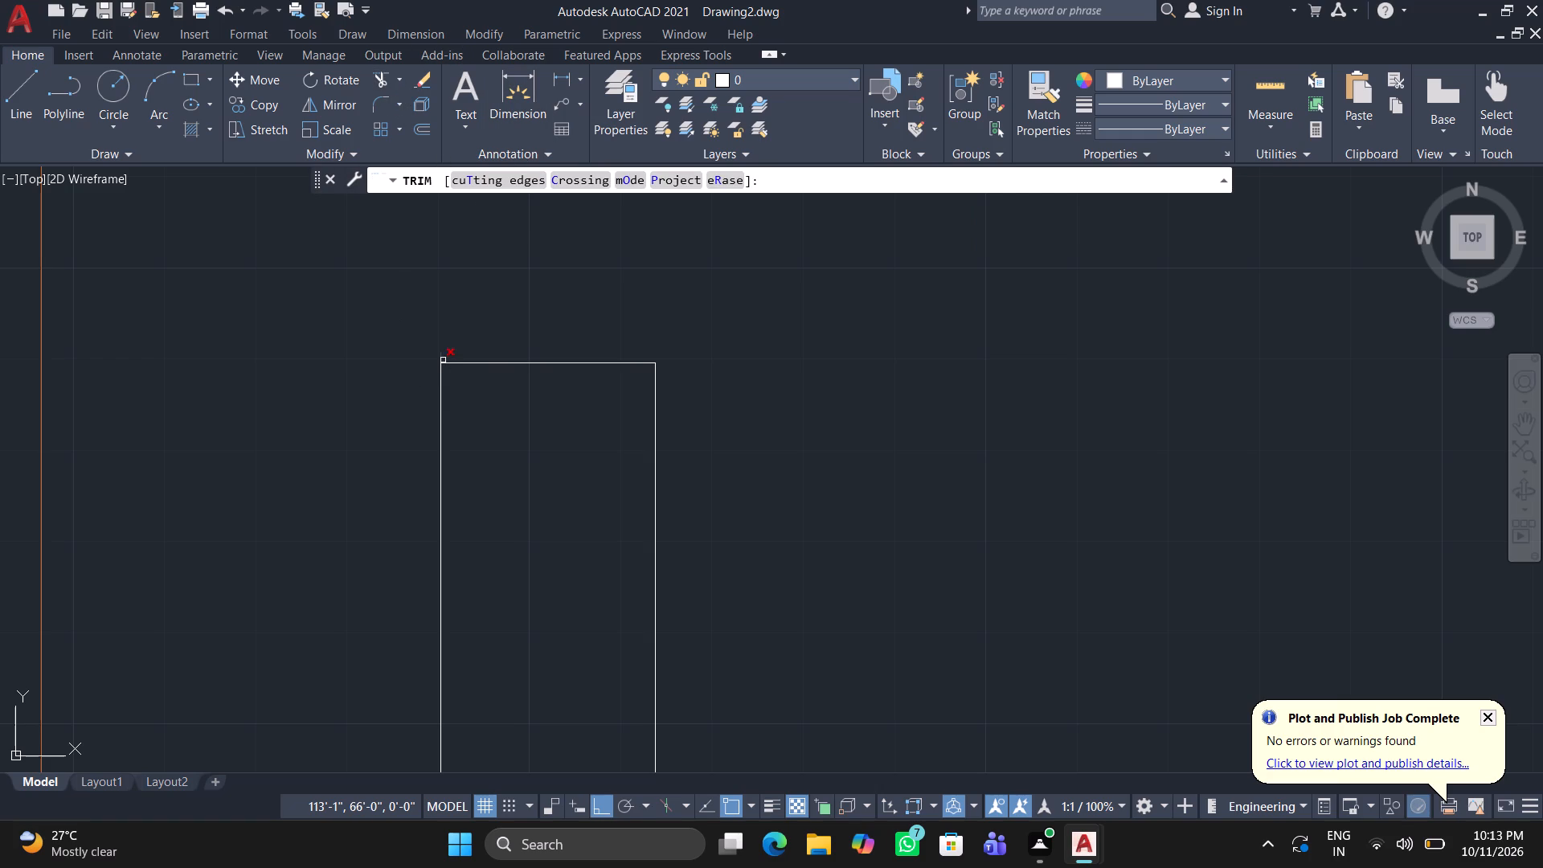
pyautogui.click(443, 360)
pyautogui.press('Return')
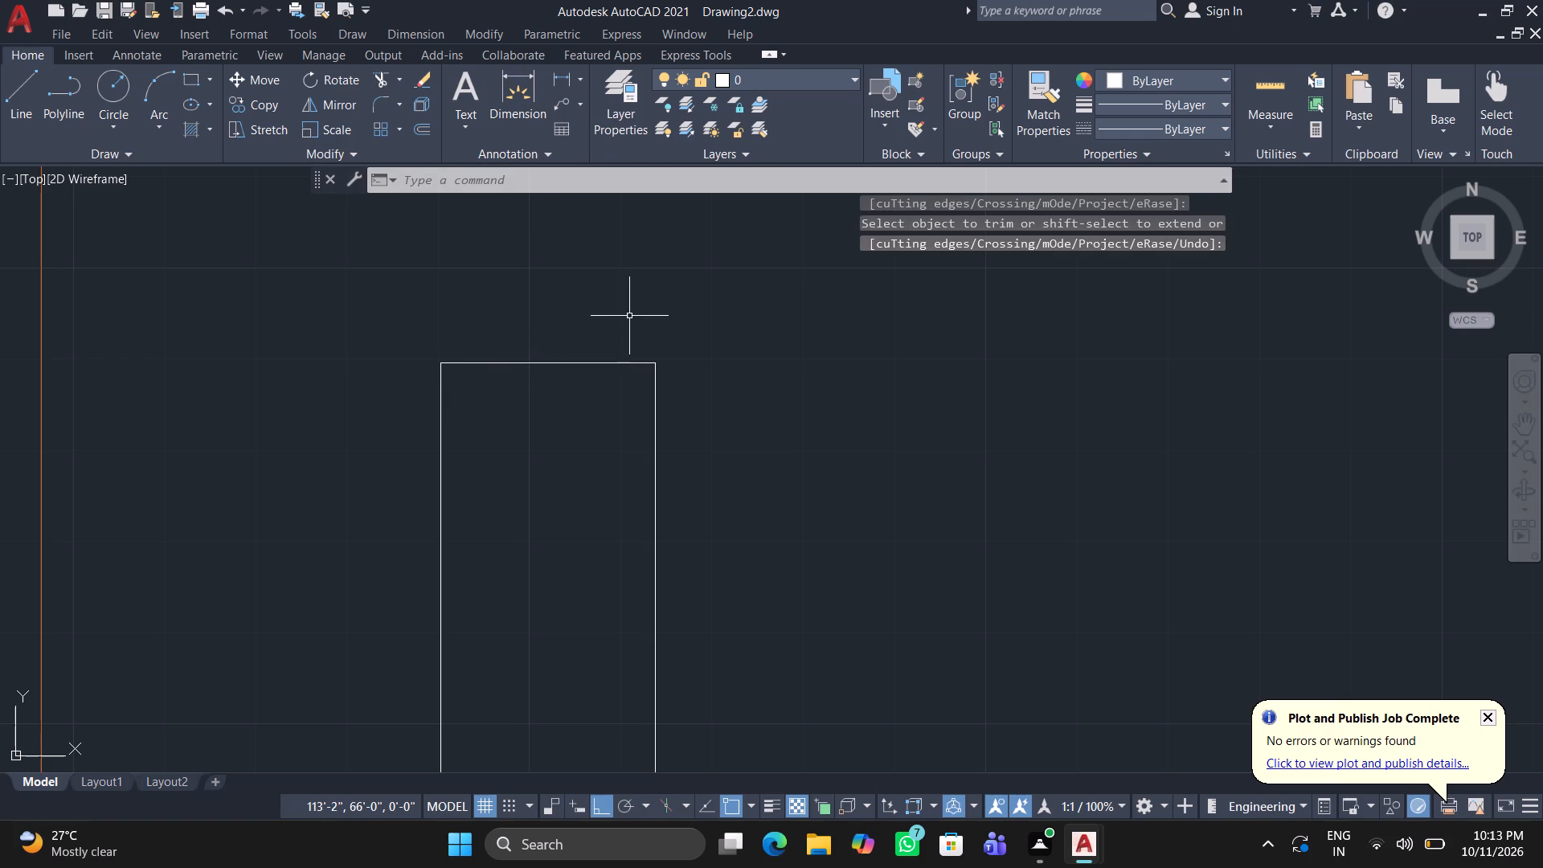
# Draw a wider, slightly shorter upright rectangle beside the thin strip, on the side facing the outline's red vertical line.
pyautogui.scroll(-5, 631, 312)
pyautogui.scroll(-1, 687, 368)
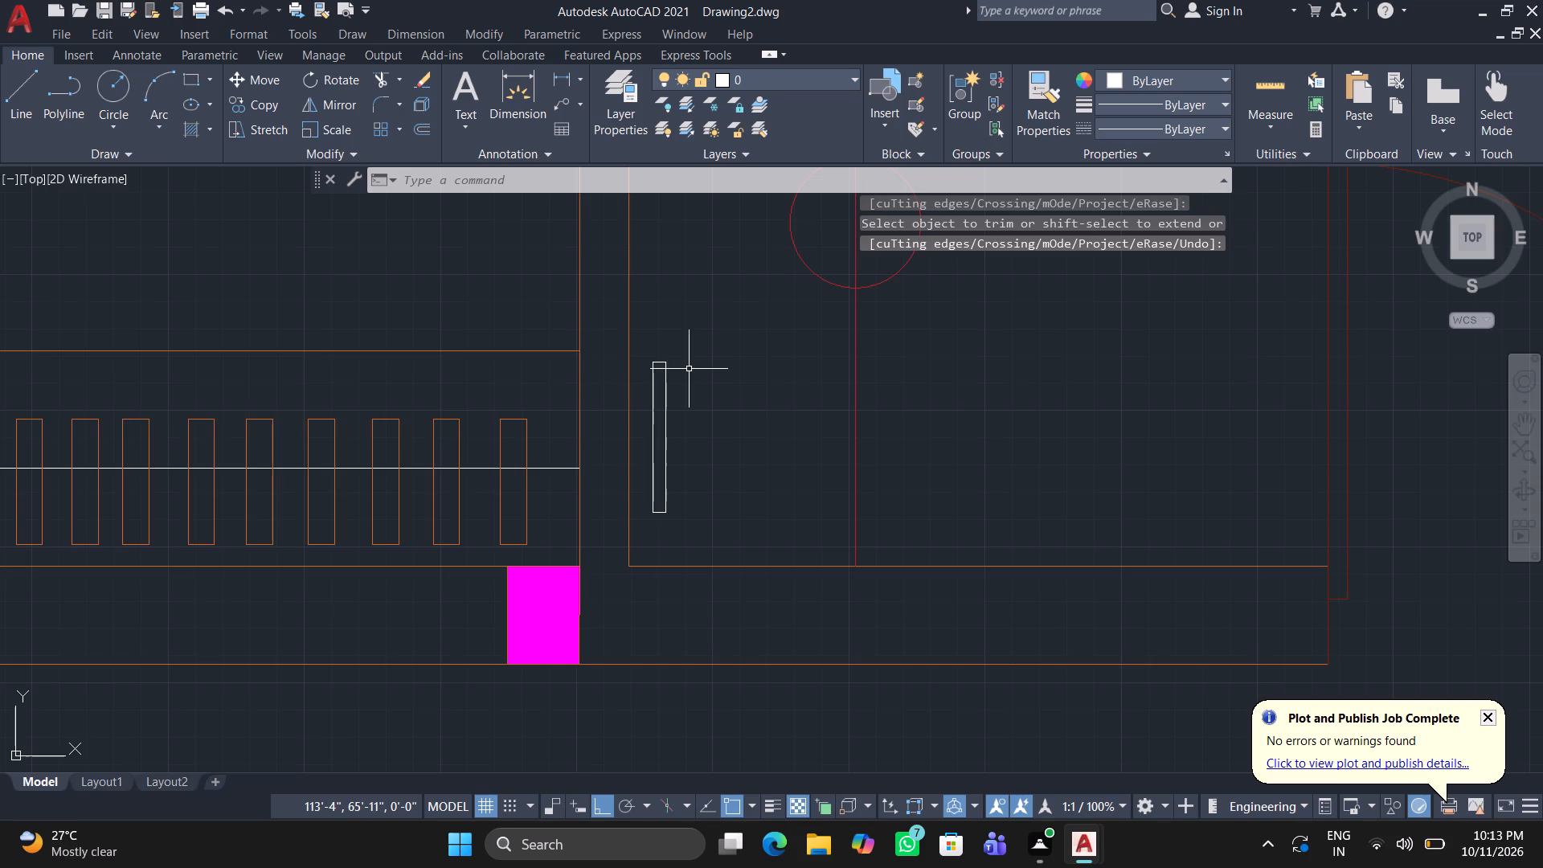
pyautogui.moveTo(689, 369); pyautogui.dragTo(632, 413, button='middle')
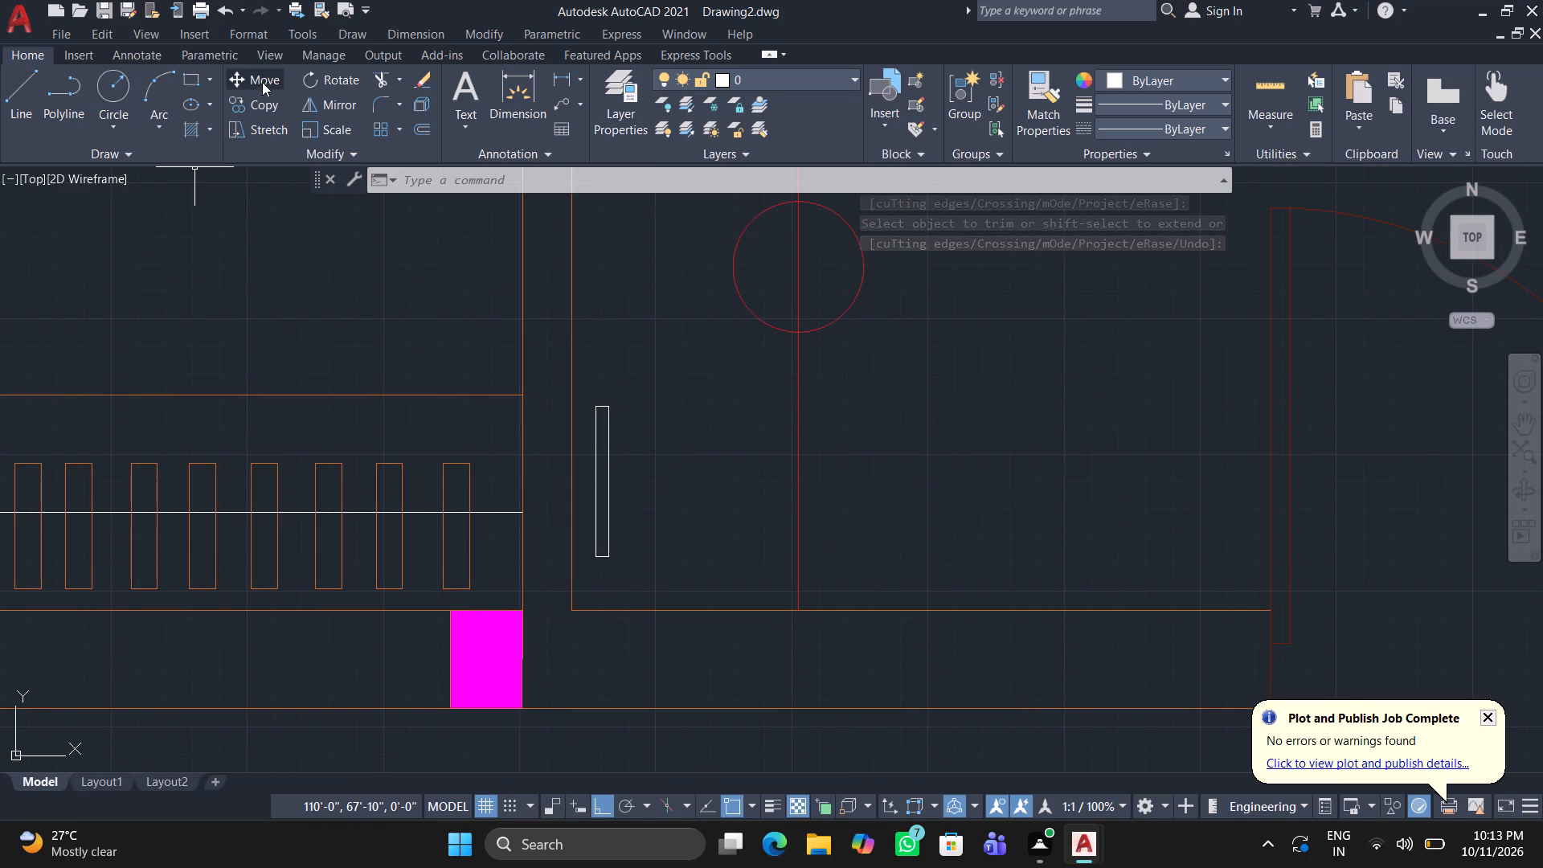
pyautogui.click(189, 74)
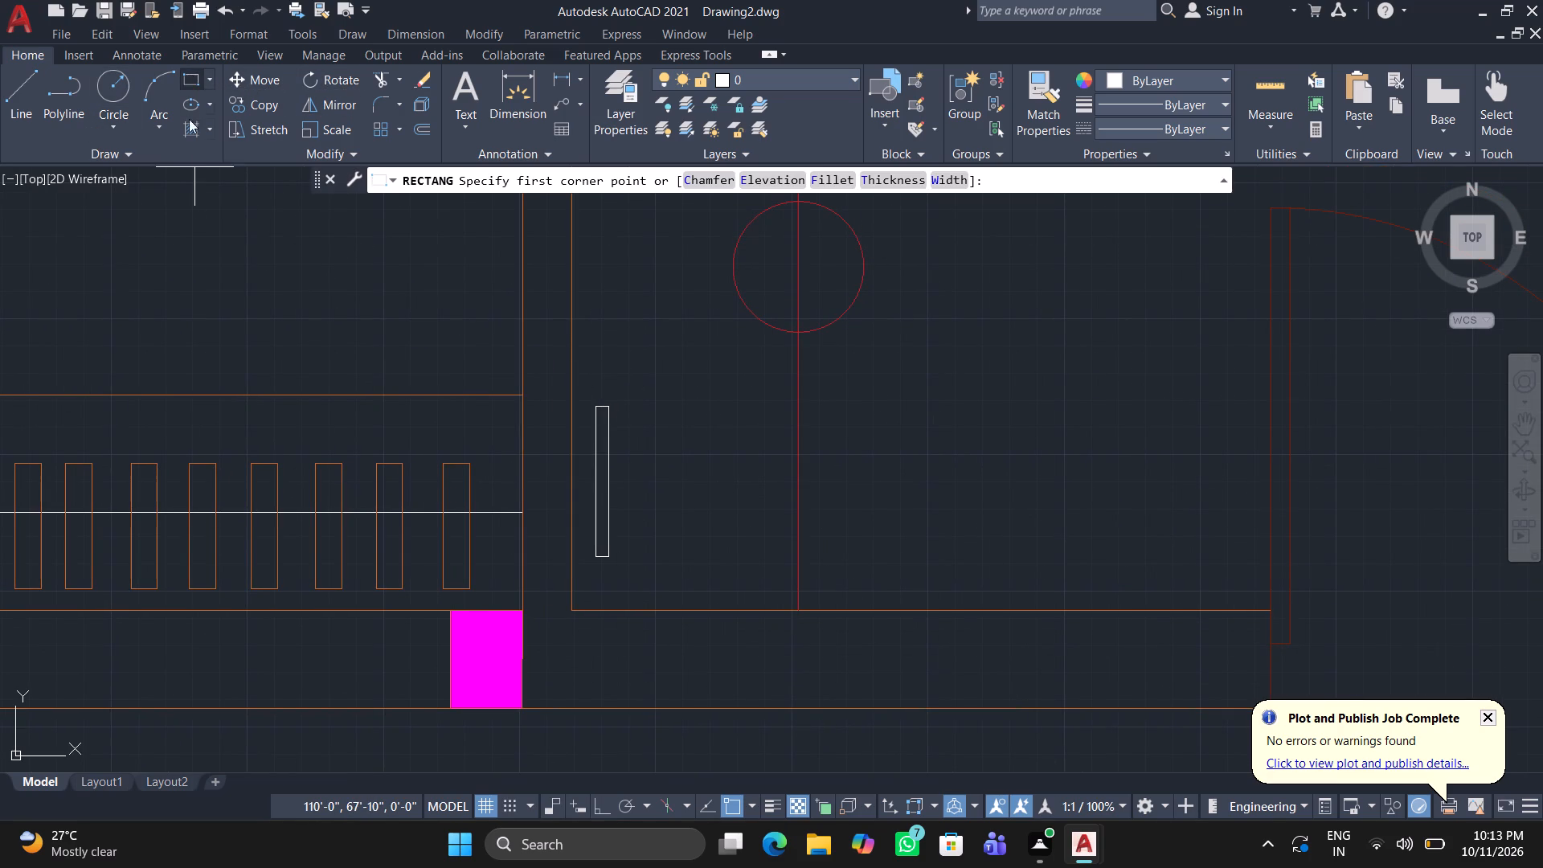
pyautogui.click(621, 415)
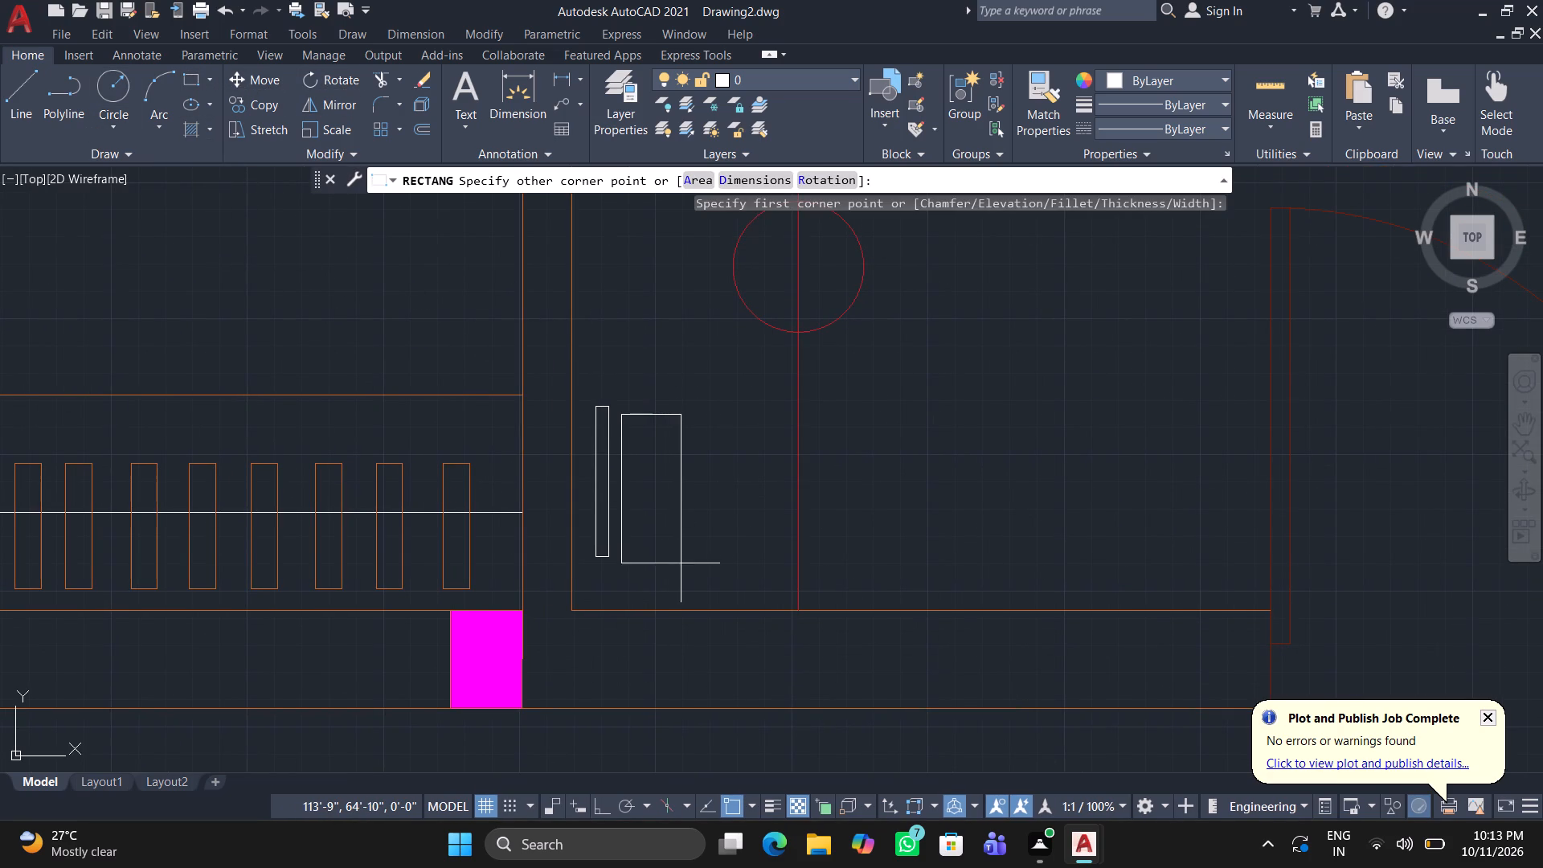
pyautogui.click(691, 551)
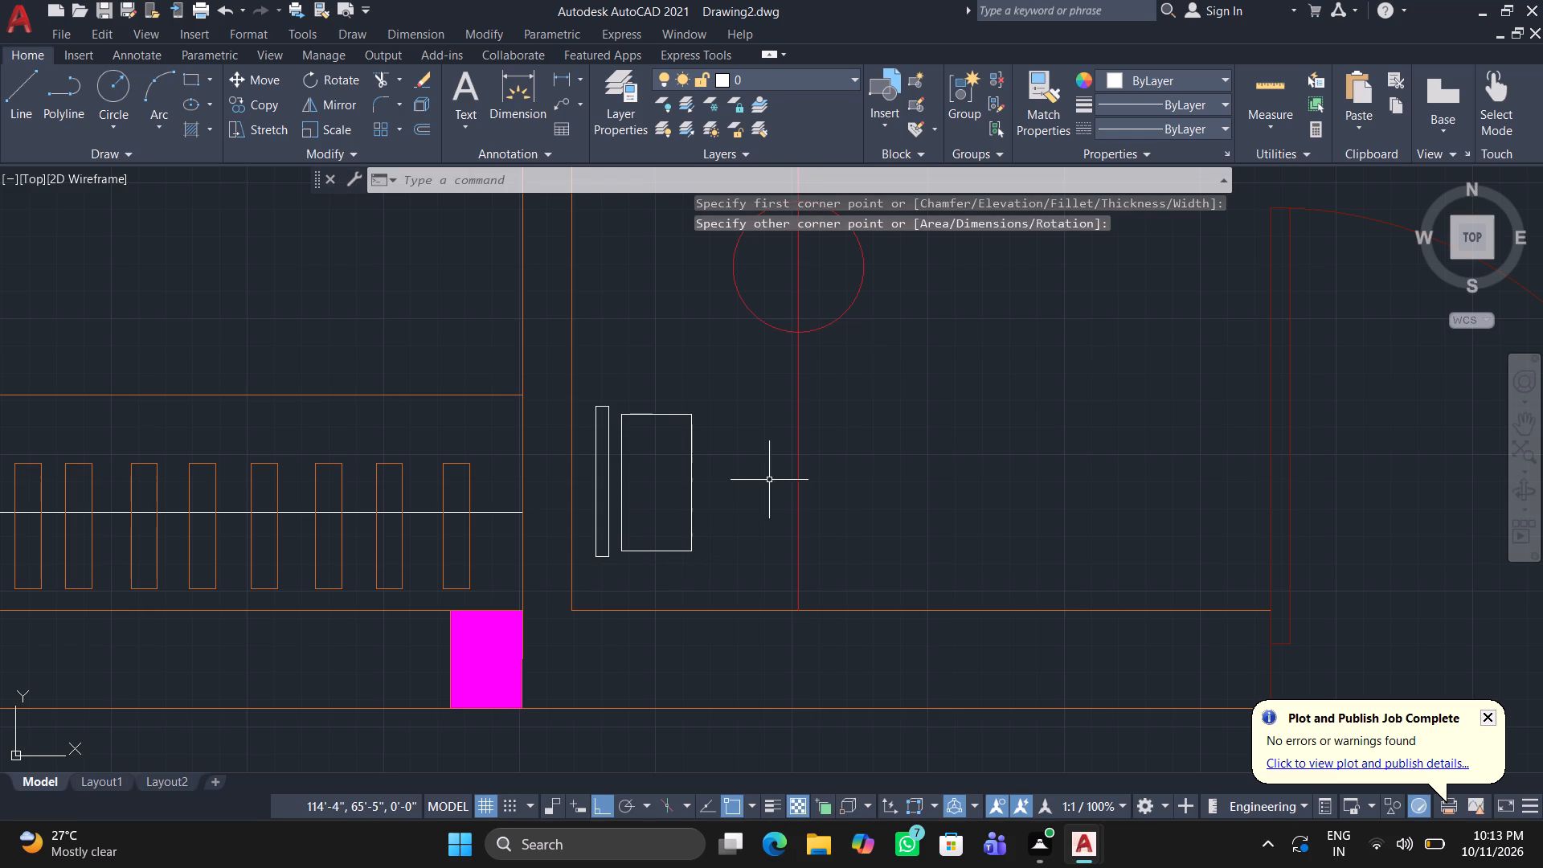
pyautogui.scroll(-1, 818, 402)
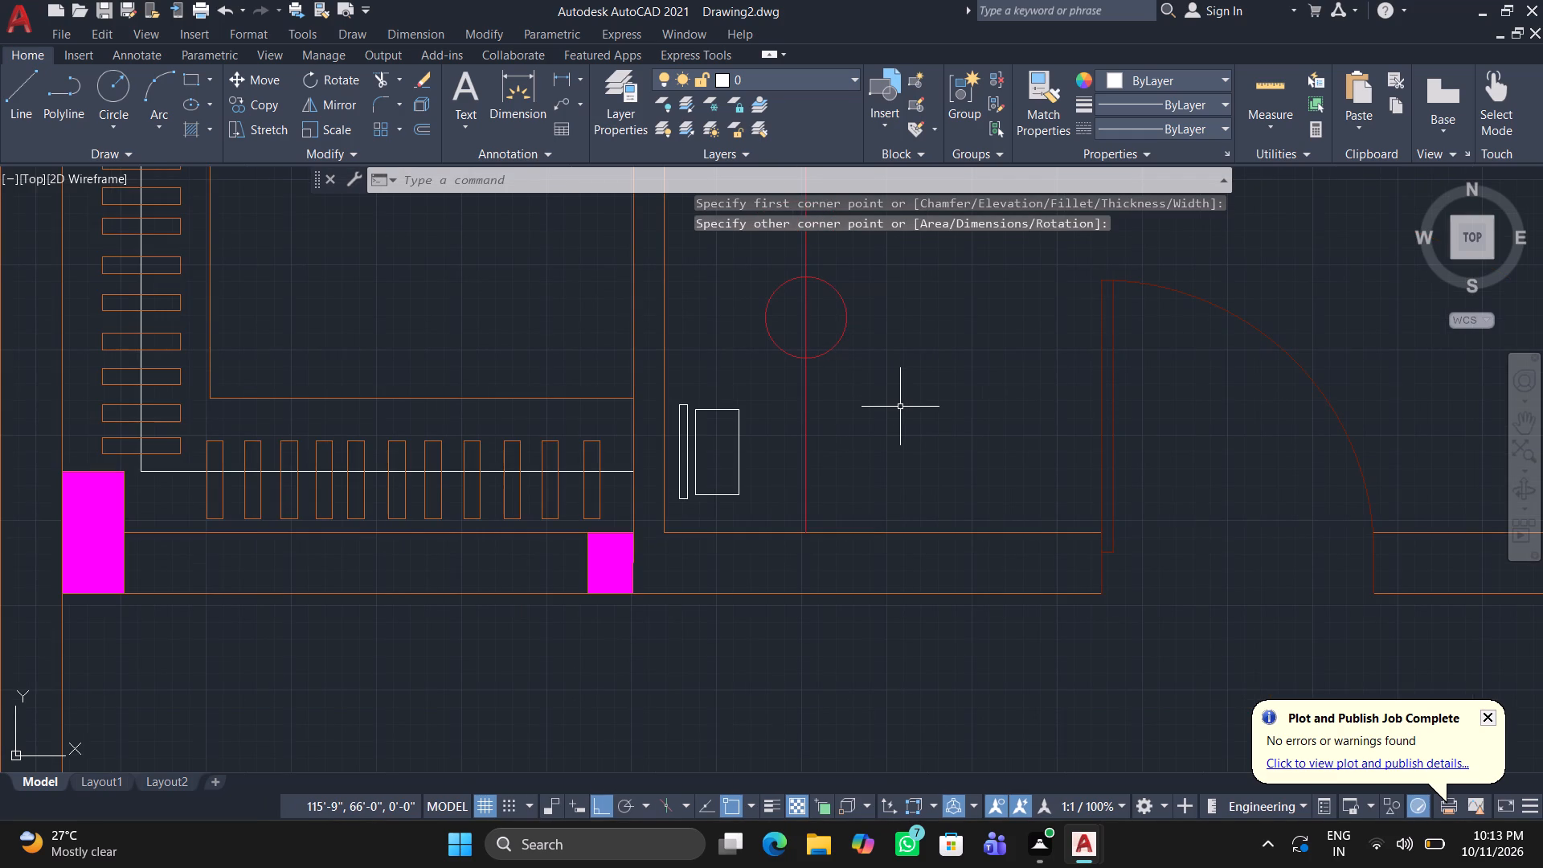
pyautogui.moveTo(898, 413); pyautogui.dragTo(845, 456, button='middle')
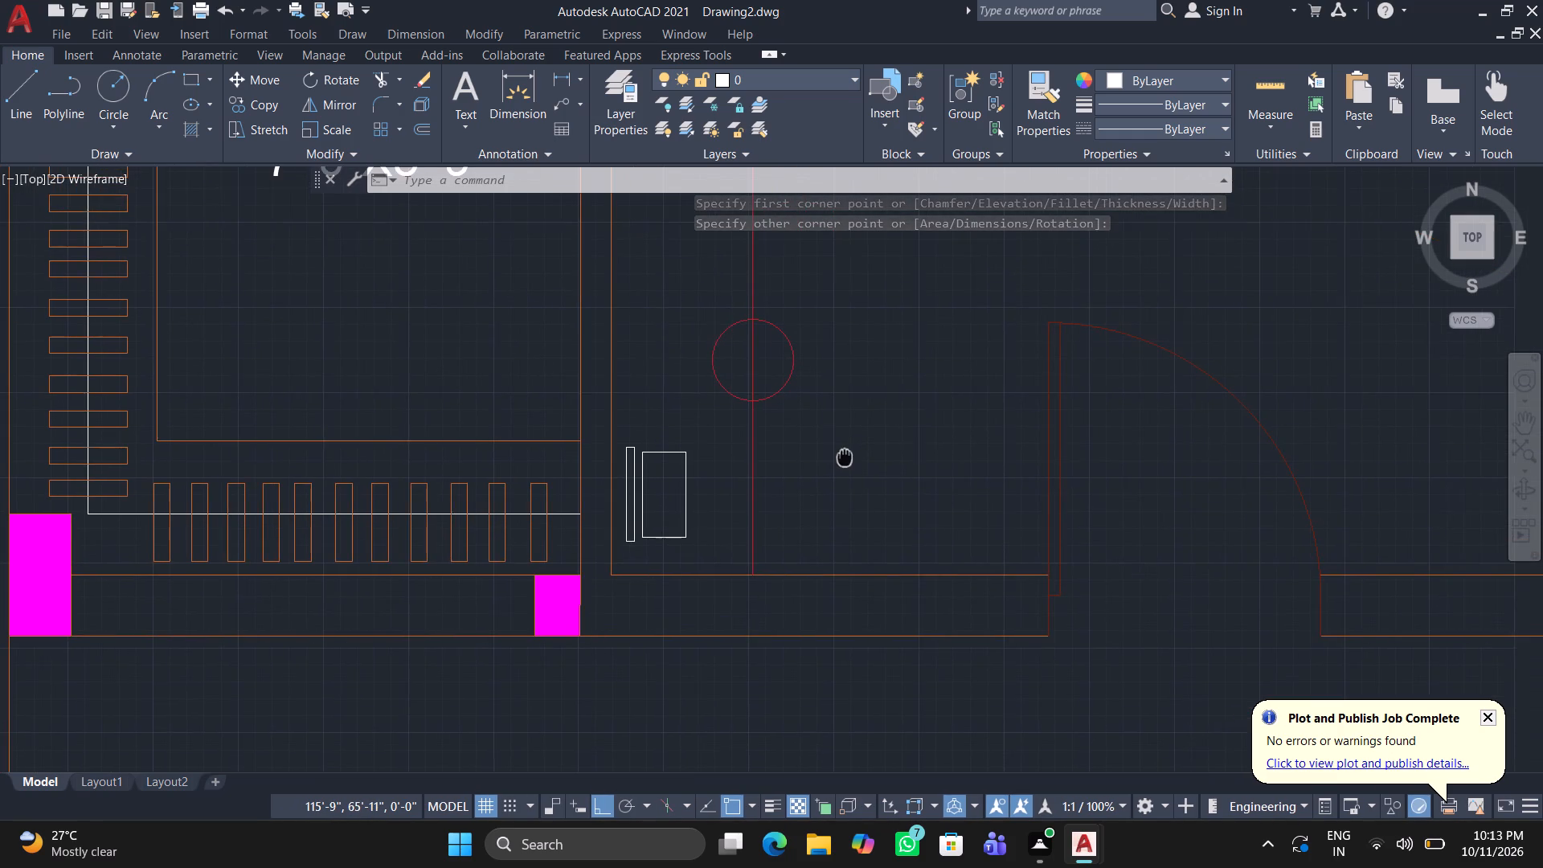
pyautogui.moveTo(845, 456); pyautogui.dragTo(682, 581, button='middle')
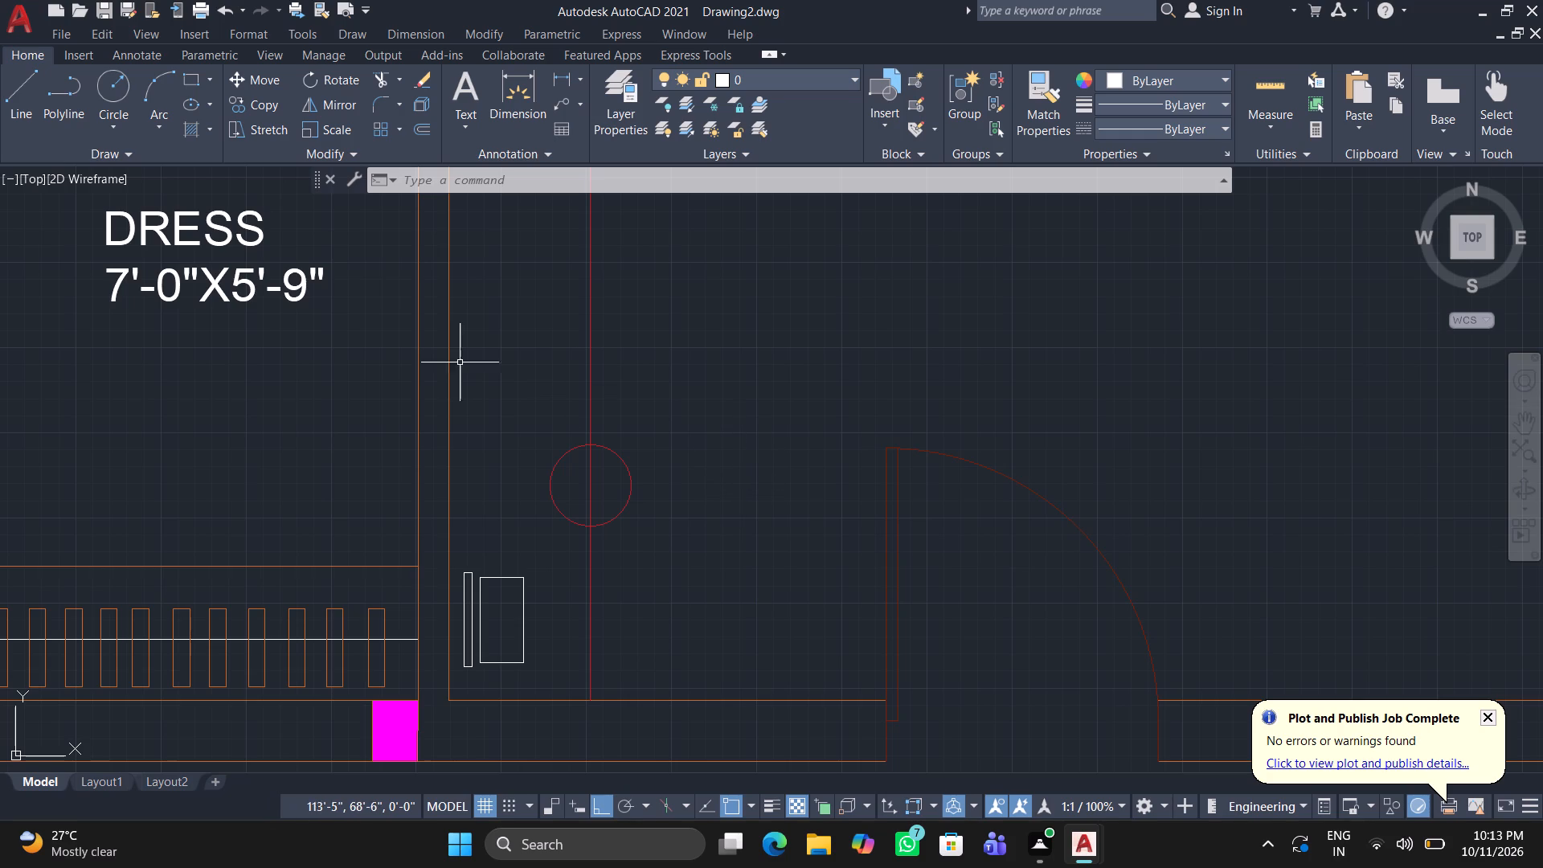
# Copy the DRESS room label about 4'-7" straight across the partition into the red outline.
pyautogui.click(111, 219)
pyautogui.click(247, 101)
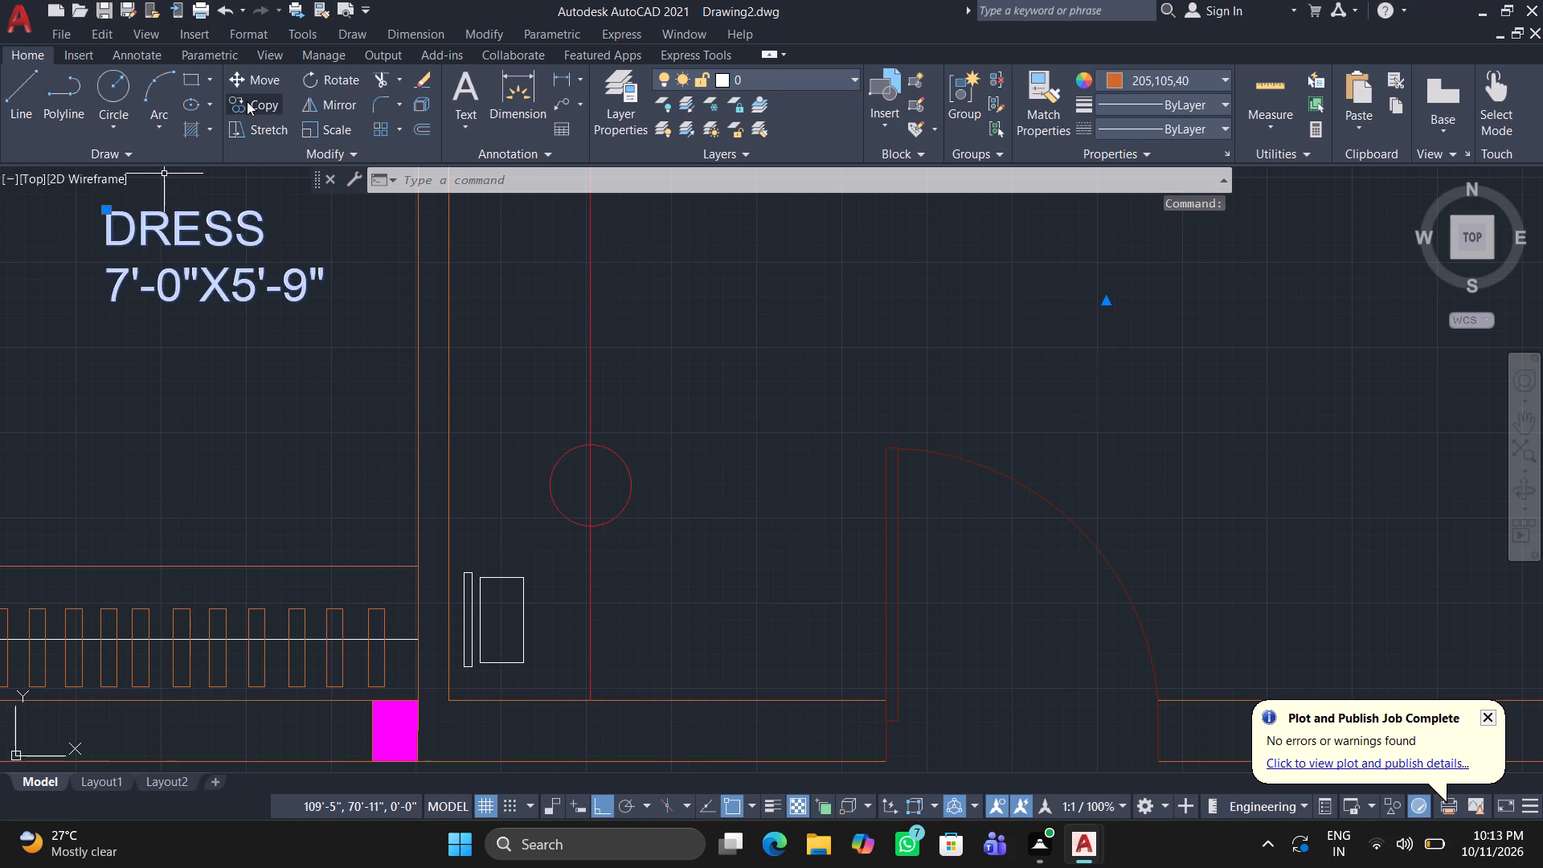
pyautogui.click(188, 263)
pyautogui.click(484, 357)
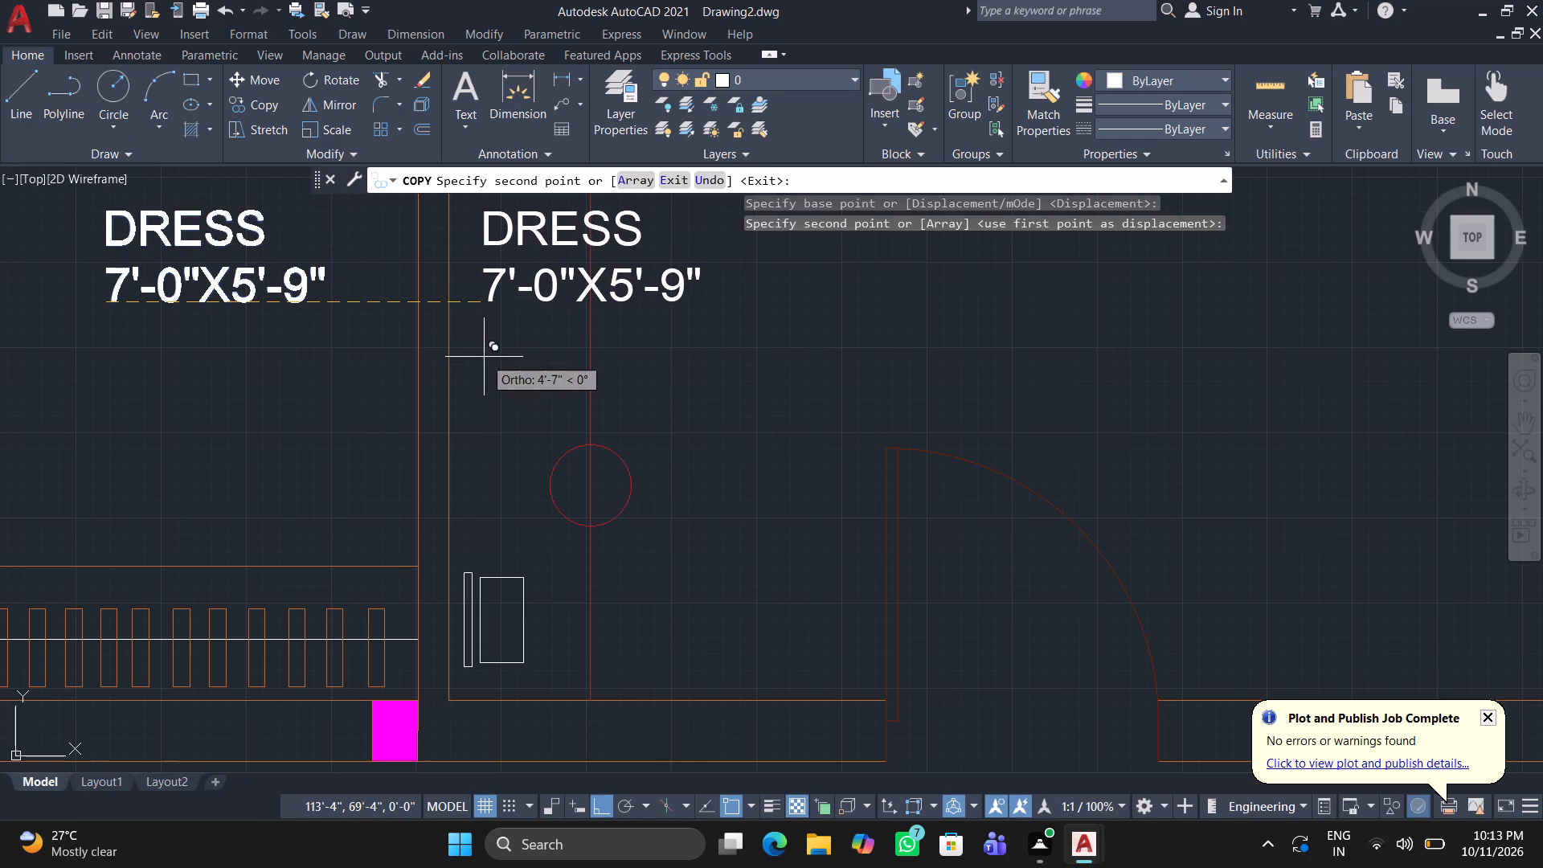
pyautogui.press('space')
# Replace the copied label's text with MODERN TV UNIT on the first line and STUDY TABLE on the second.
pyautogui.moveTo(537, 277); pyautogui.dragTo(518, 383, button='middle')
pyautogui.click(487, 309)
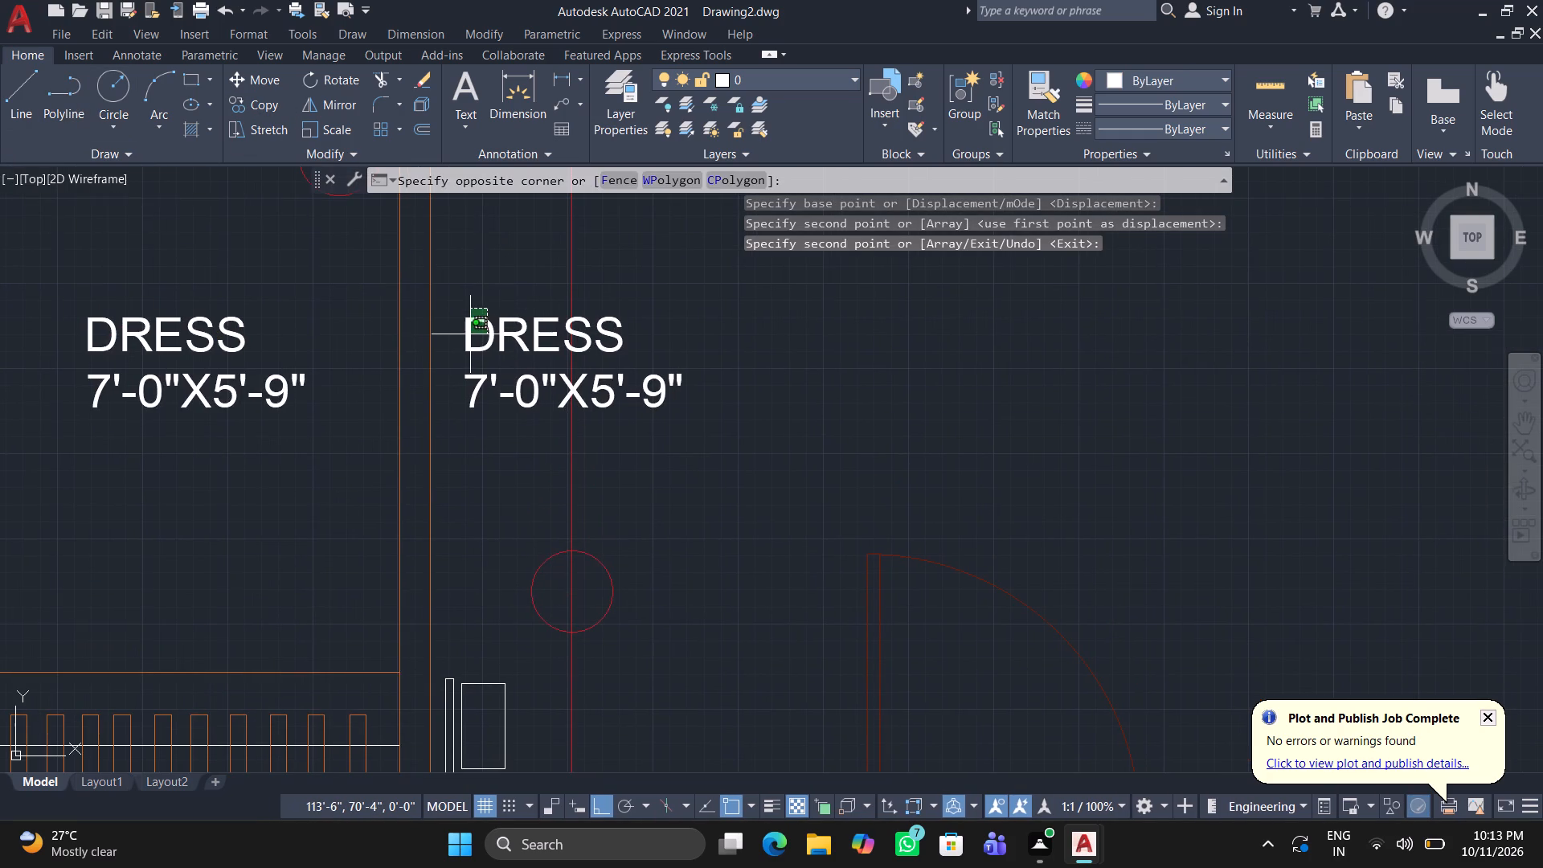
pyautogui.doubleClick(469, 335)
pyautogui.moveTo(810, 382); pyautogui.dragTo(277, 360)
pyautogui.press('BackSpace')
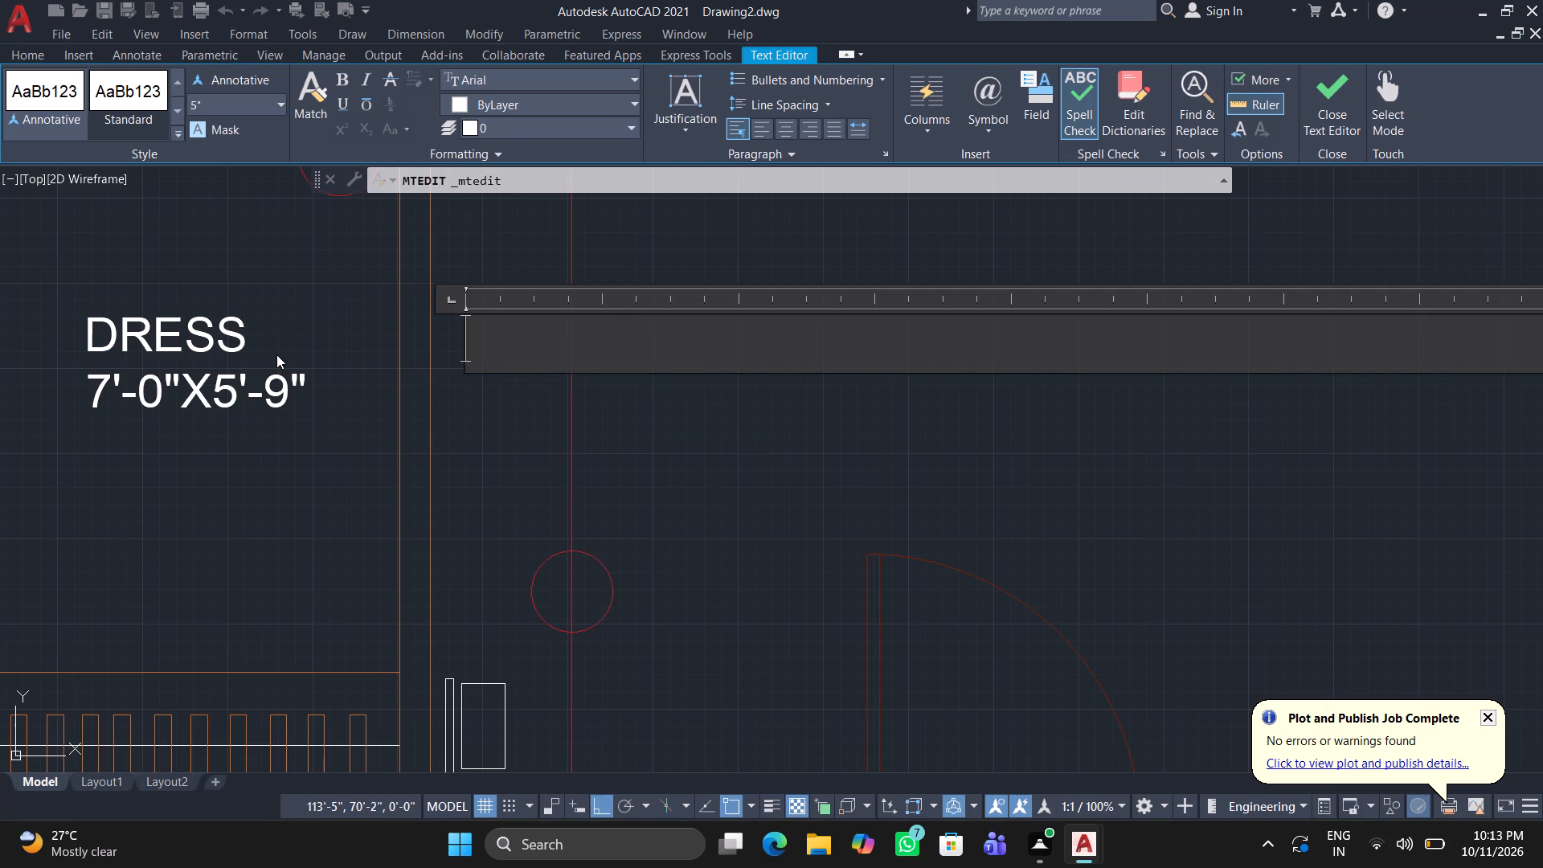
pyautogui.write('MODERN')
pyautogui.press('space')
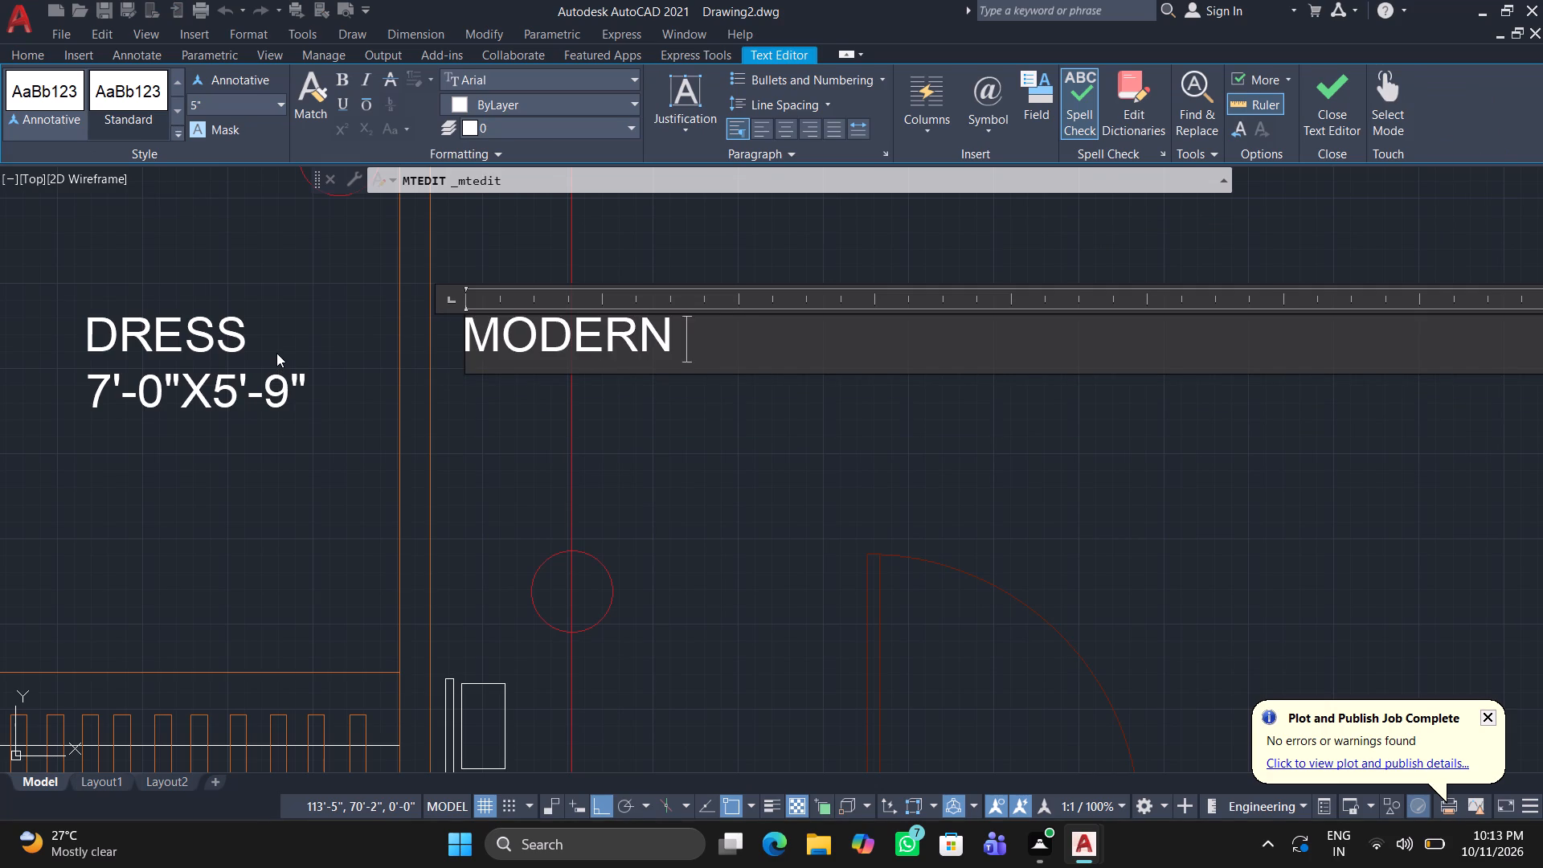
pyautogui.write('TV UNIT')
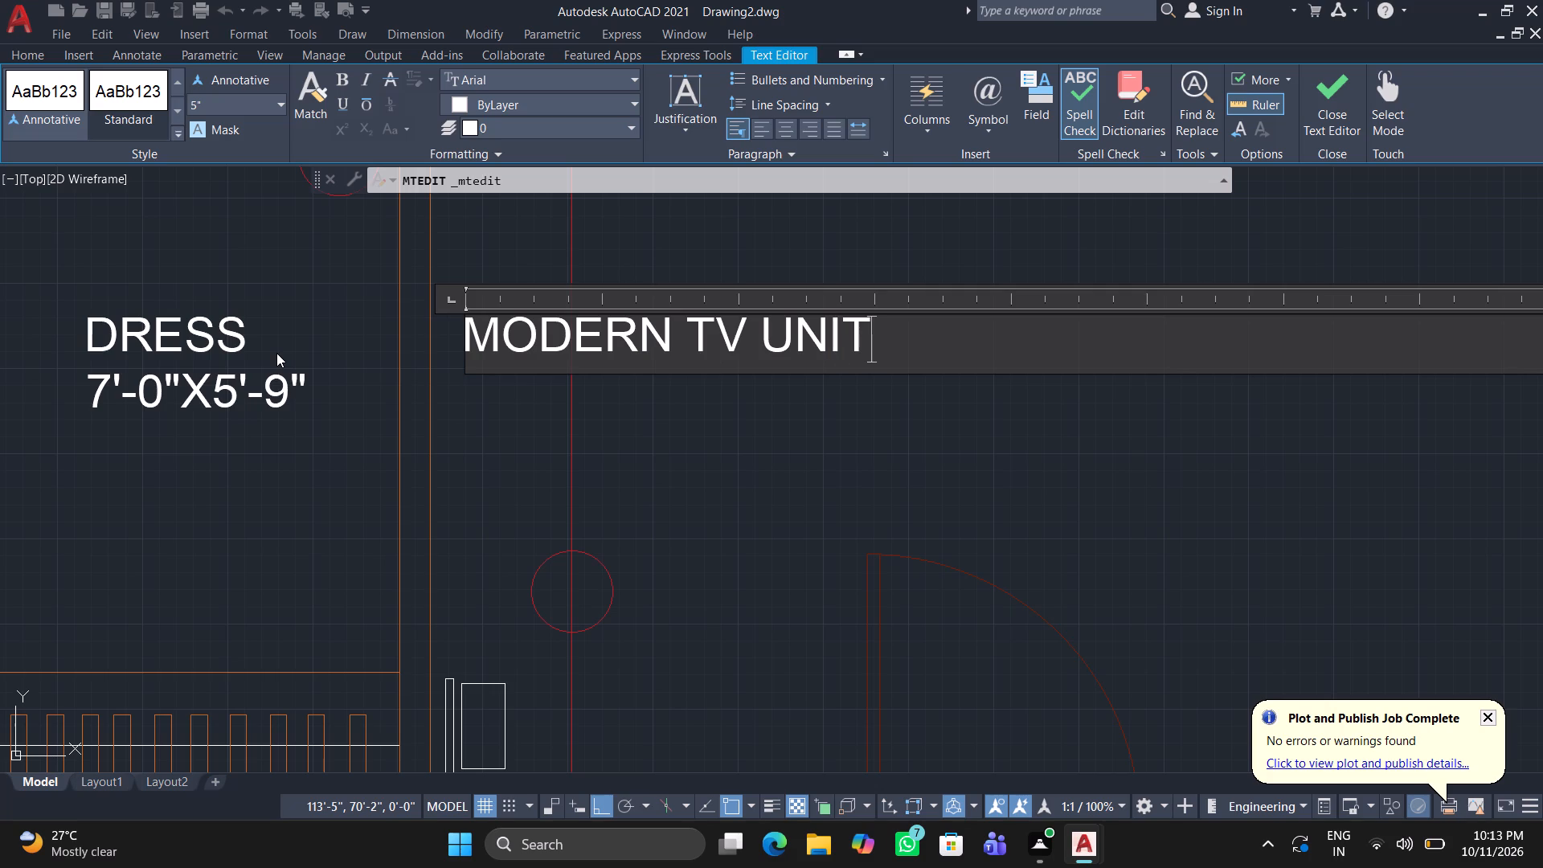
pyautogui.press('Return')
pyautogui.write('STUDY')
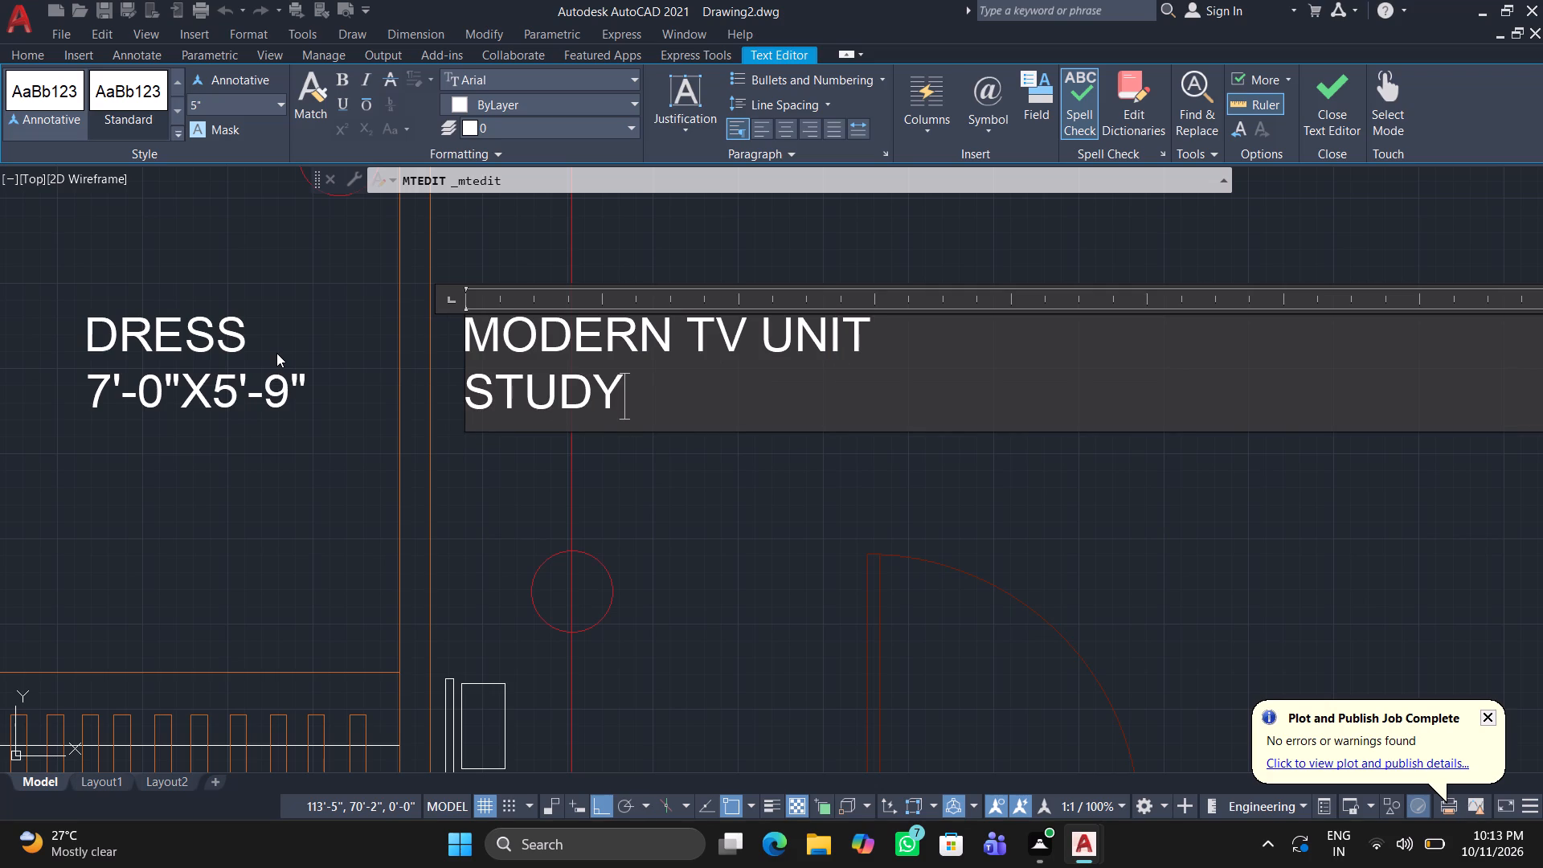
pyautogui.press('space')
pyautogui.write('TABL')
pyautogui.press('e')
pyautogui.press('Escape')
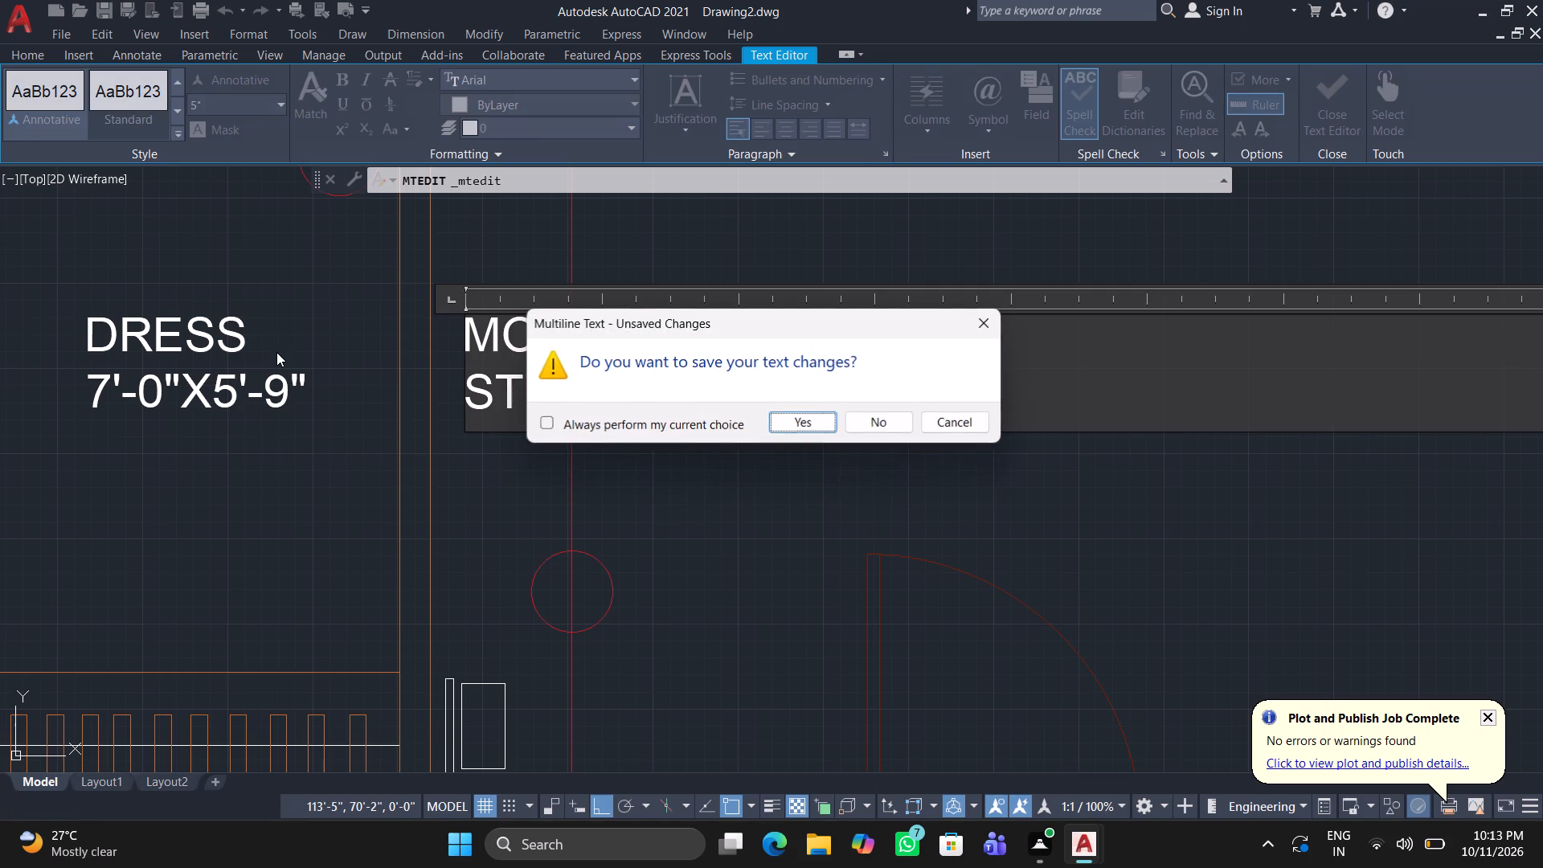
pyautogui.press('Return')
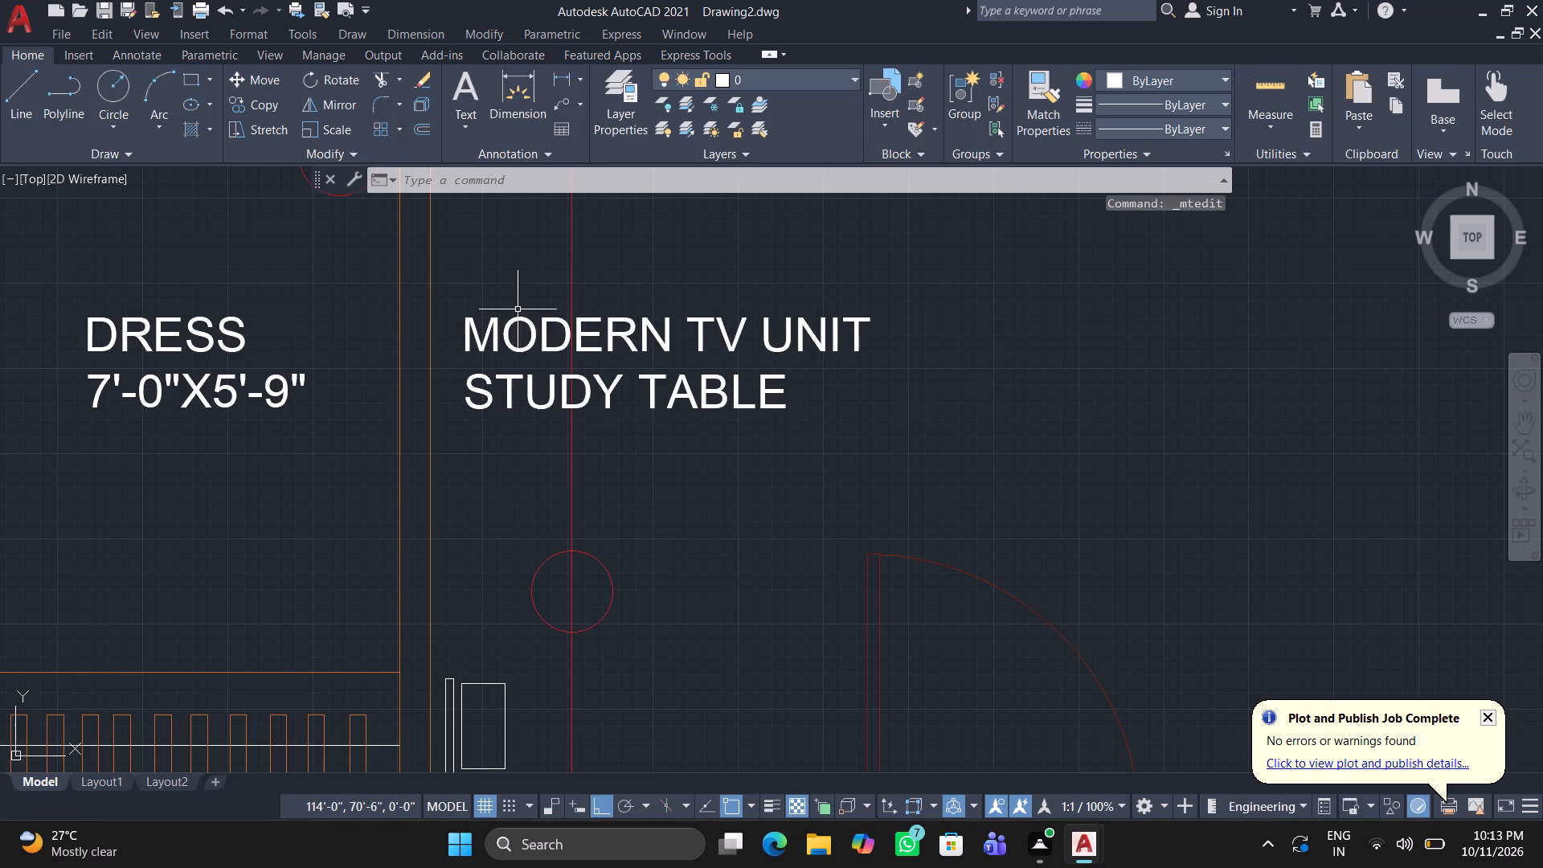
# Set the text height of the MODERN TV UNIT STUDY TABLE label to 2".
pyautogui.click(482, 336)
pyautogui.rightClick(481, 338)
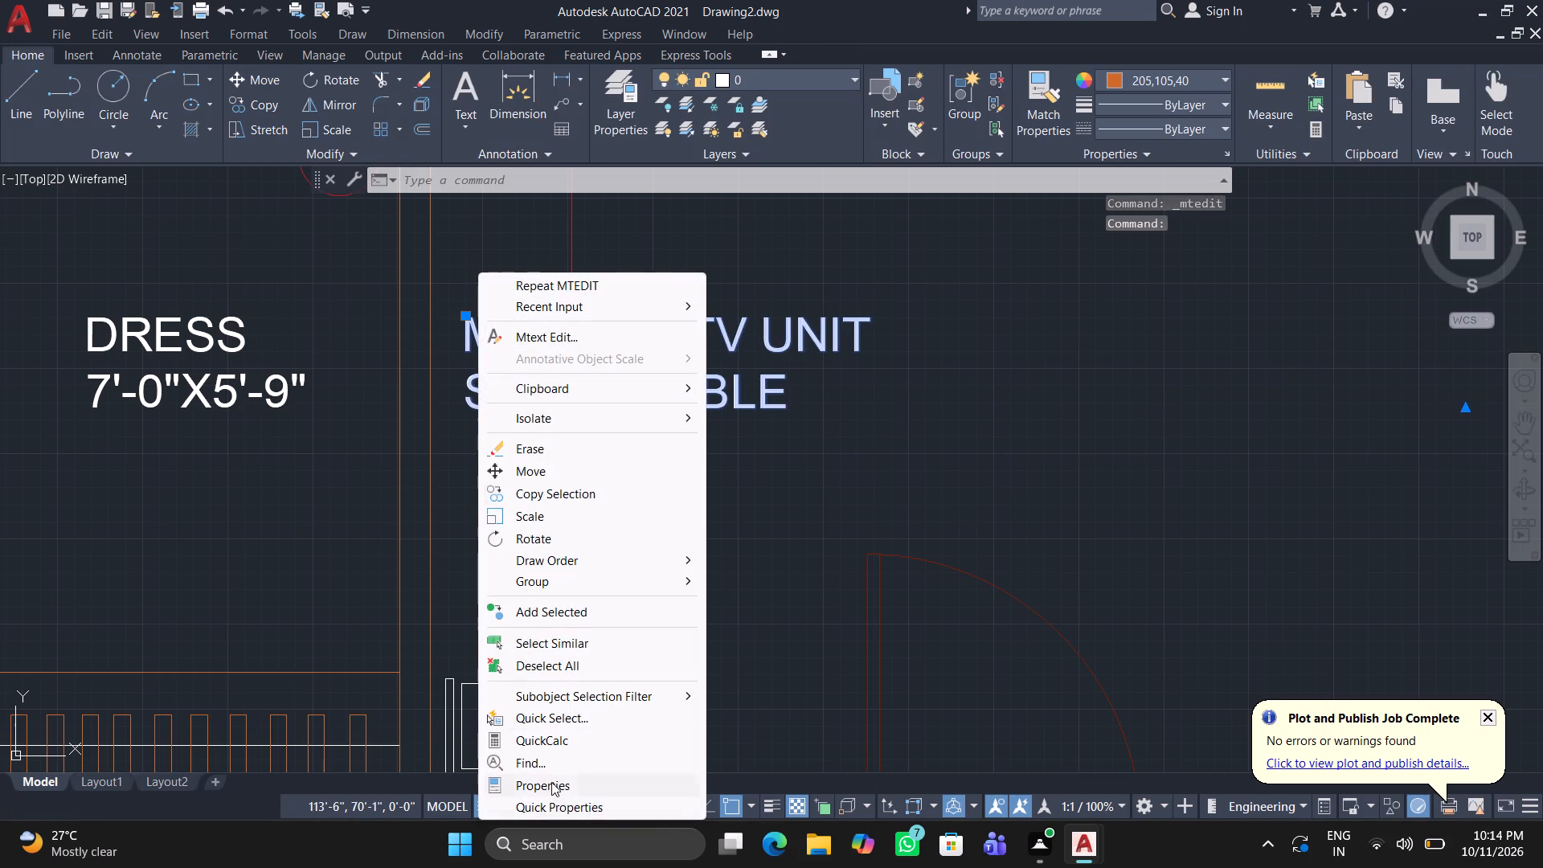
pyautogui.click(552, 782)
pyautogui.scroll(-1, 169, 399)
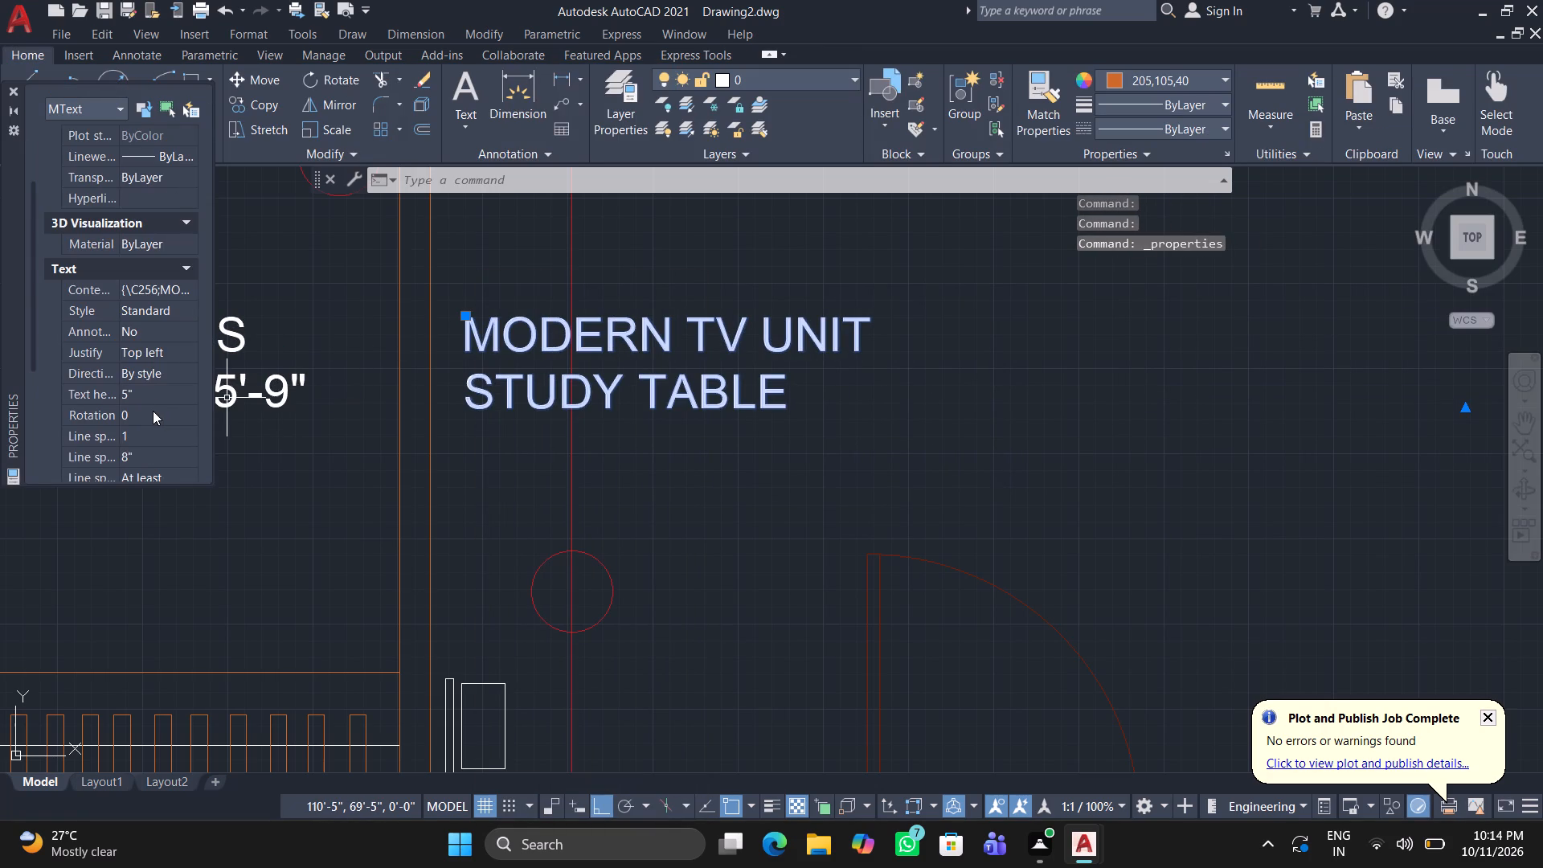
pyautogui.click(156, 394)
pyautogui.press('BackSpace')
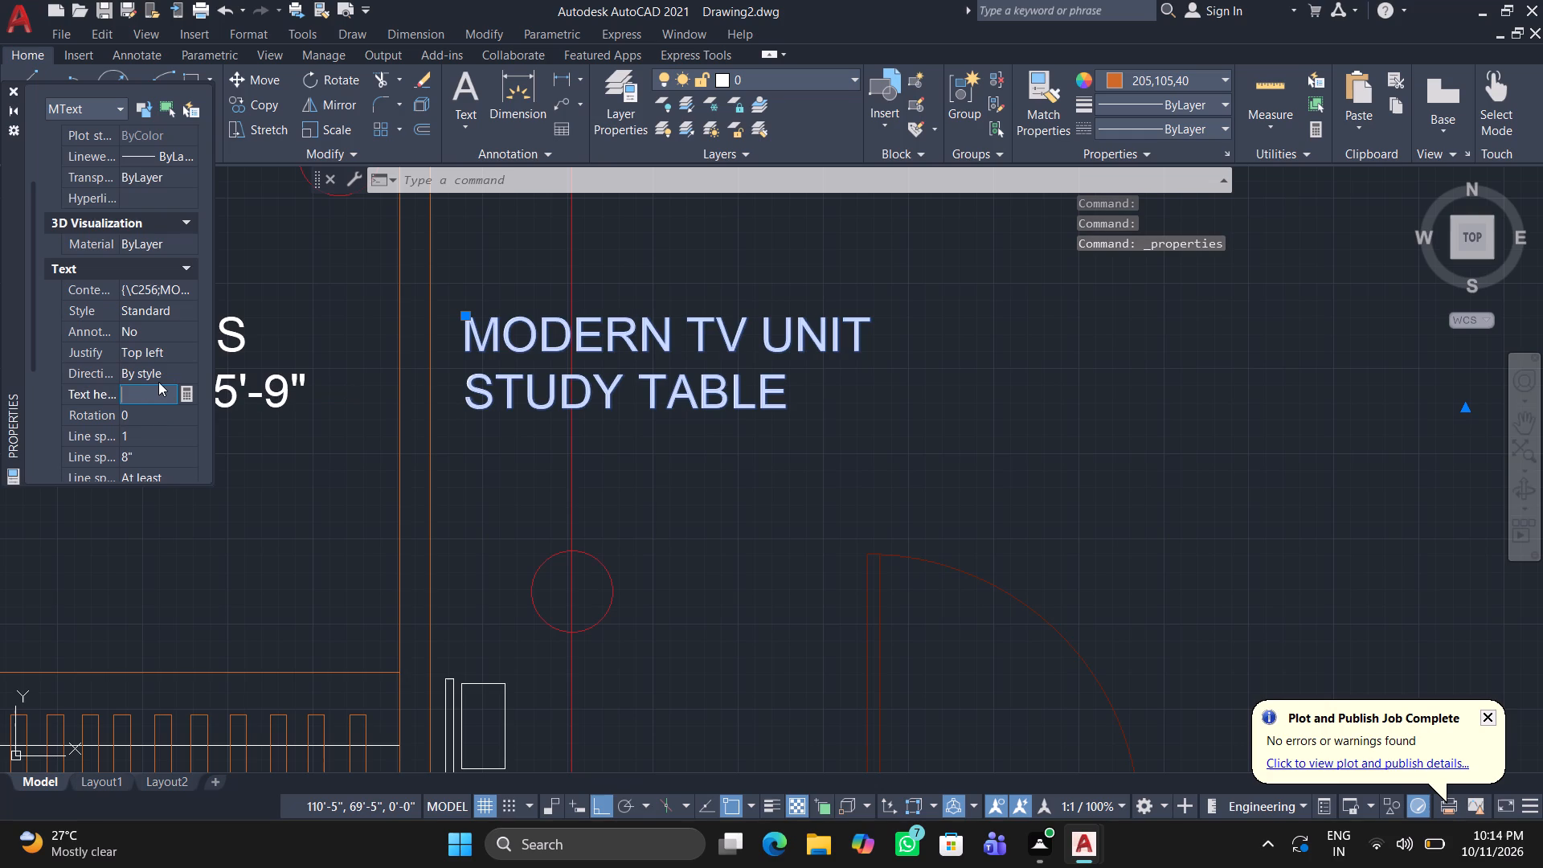
pyautogui.press('2')
pyautogui.press('Return')
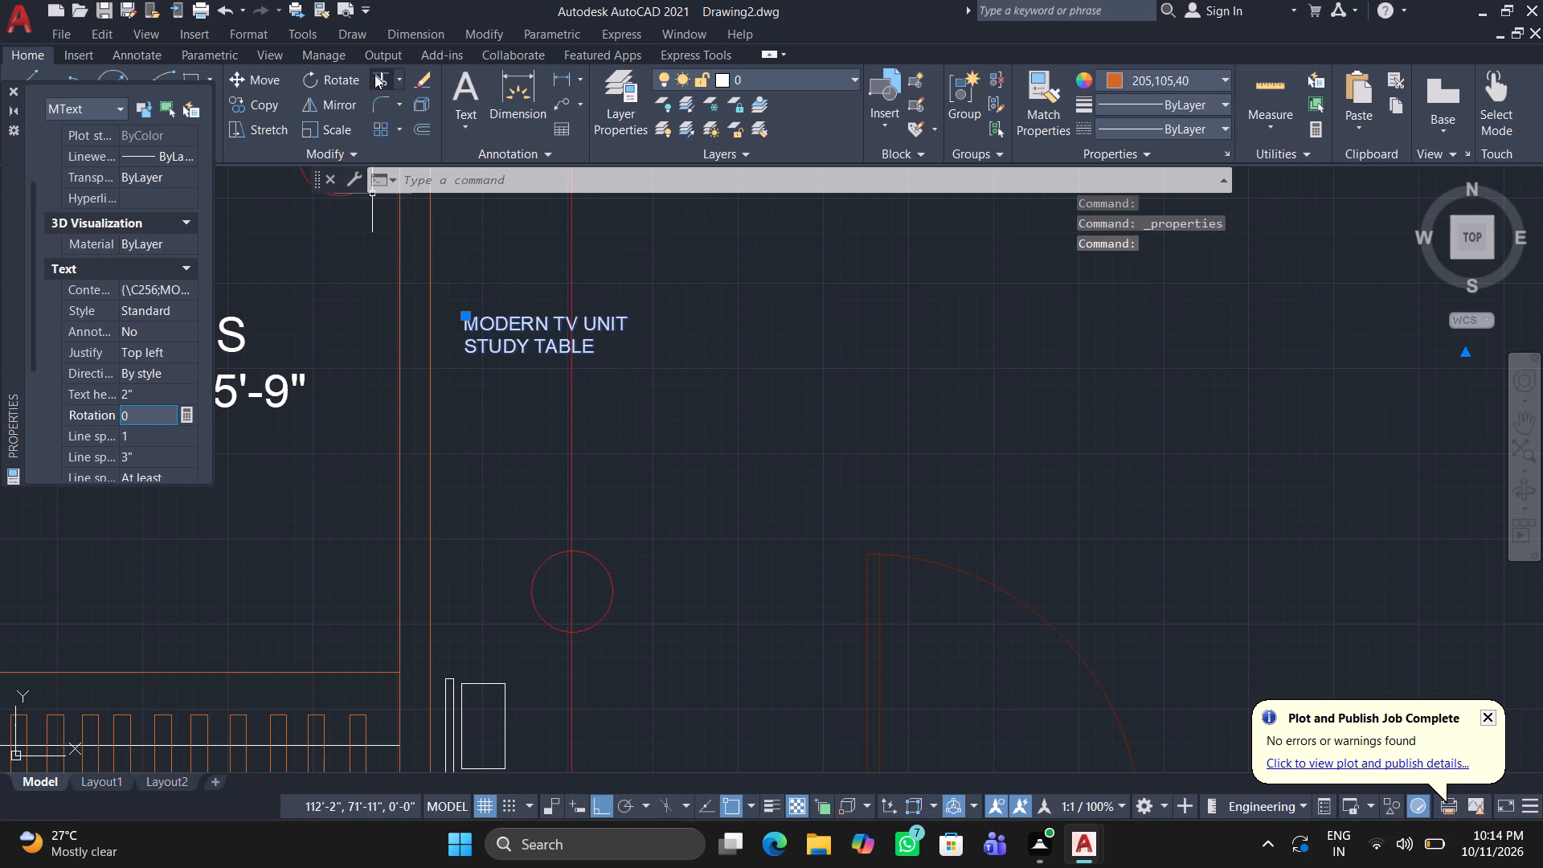
# Rotate the MODERN TV UNIT STUDY TABLE label 90° so that it reads upward along the partition.
pyautogui.click(352, 80)
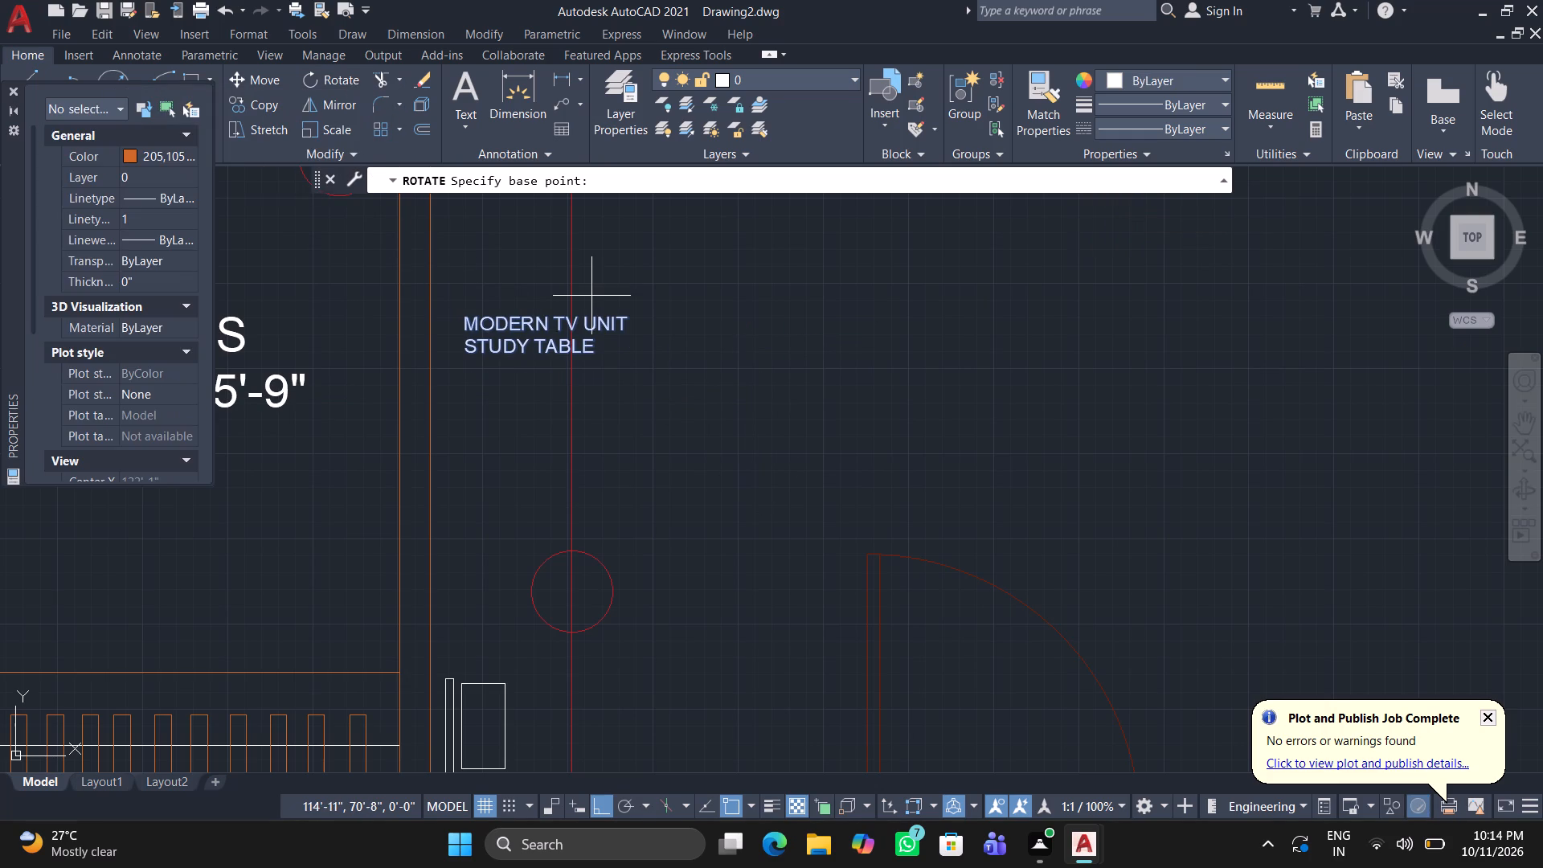
pyautogui.click(605, 325)
pyautogui.click(498, 246)
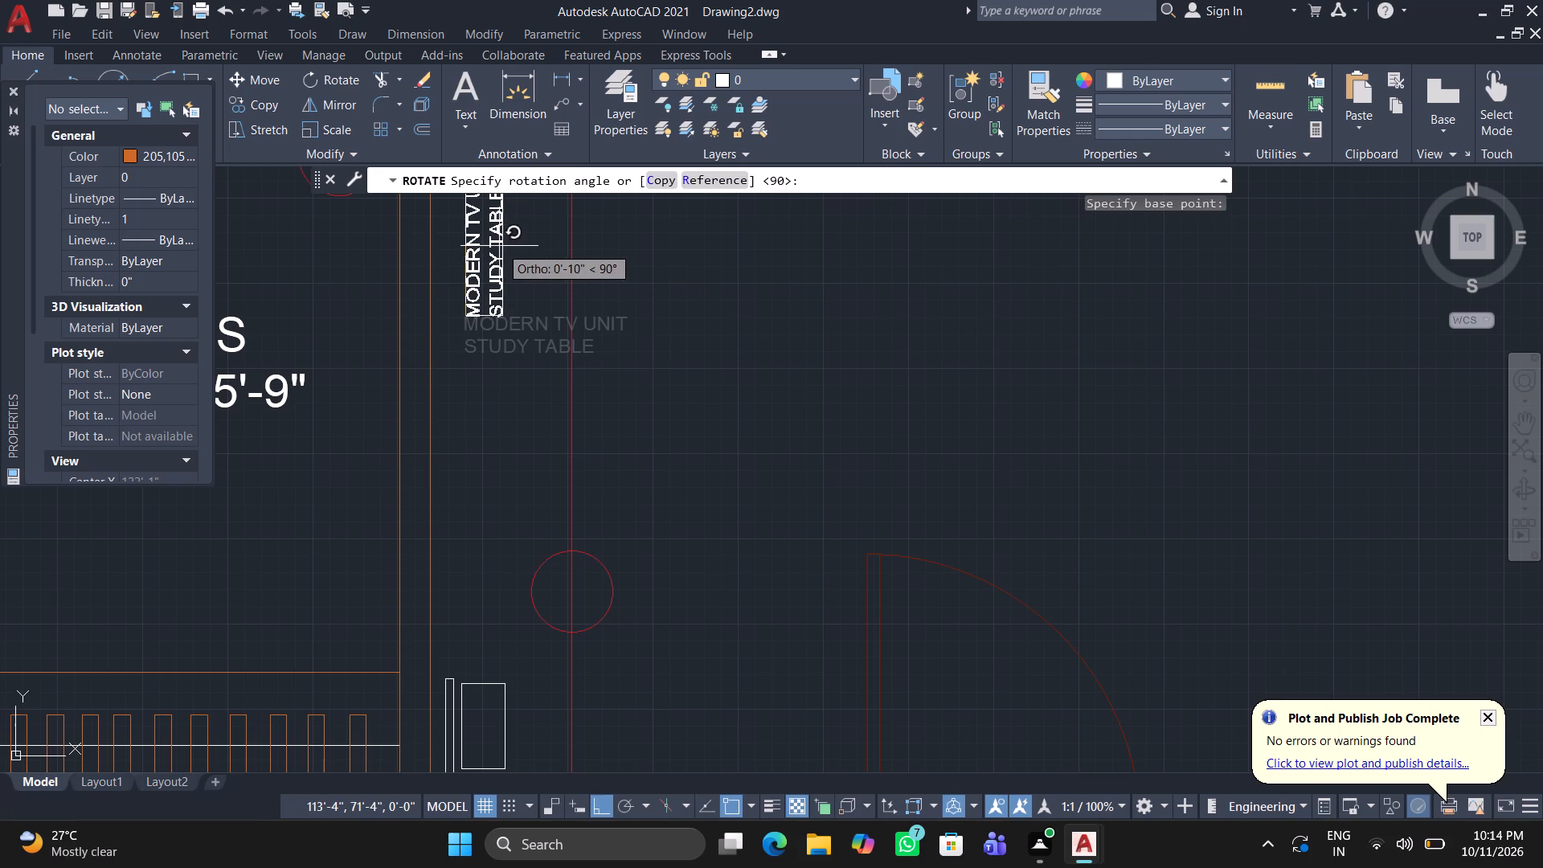
# Move the rotated label straight down inside the red outline, keeping it above the lower red circle.
pyautogui.click(465, 287)
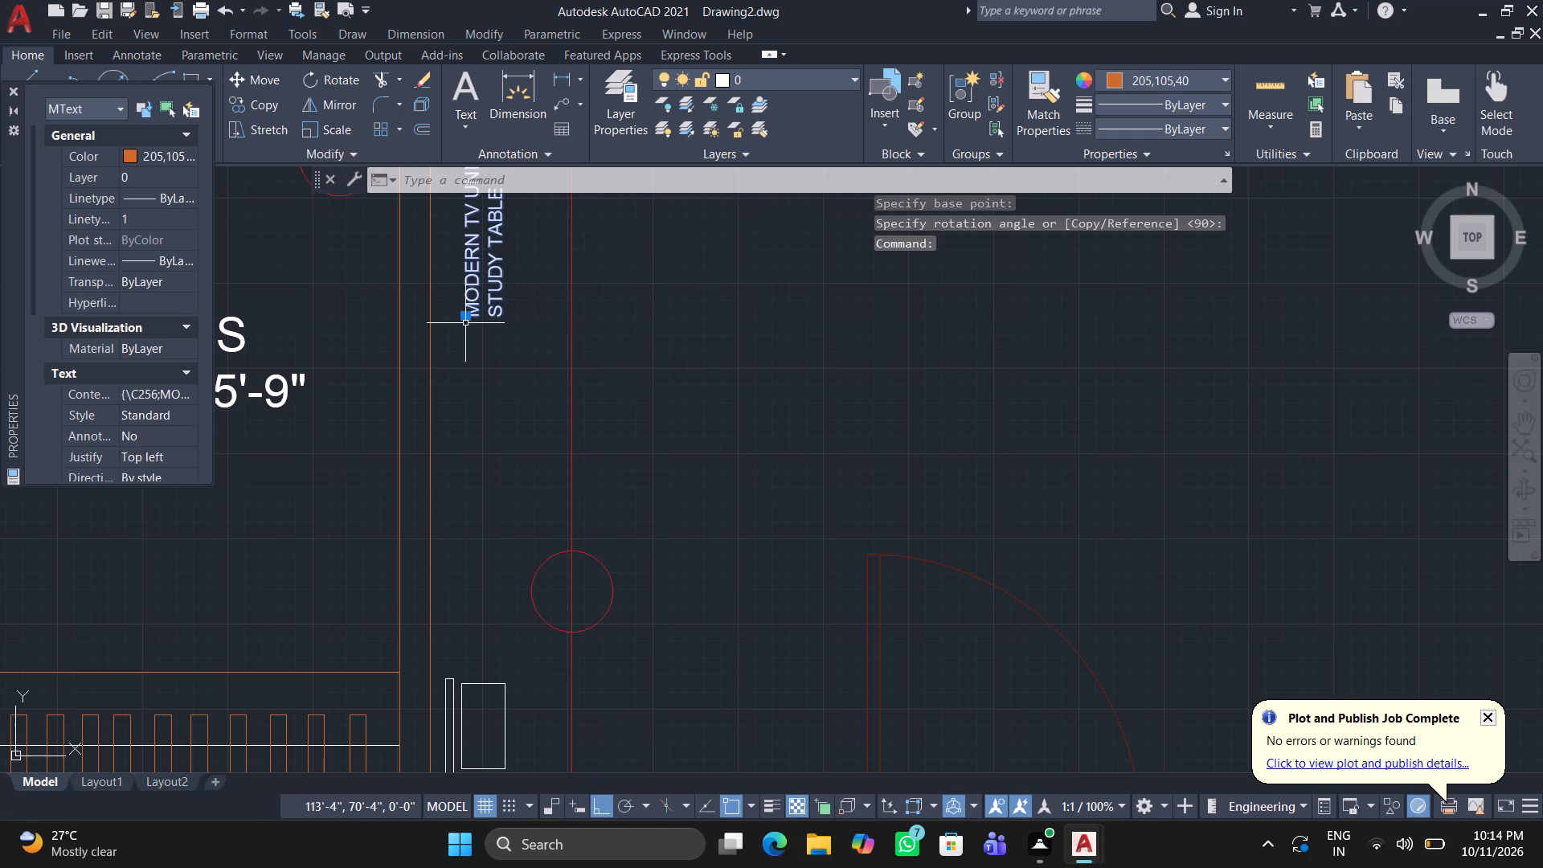
pyautogui.click(465, 316)
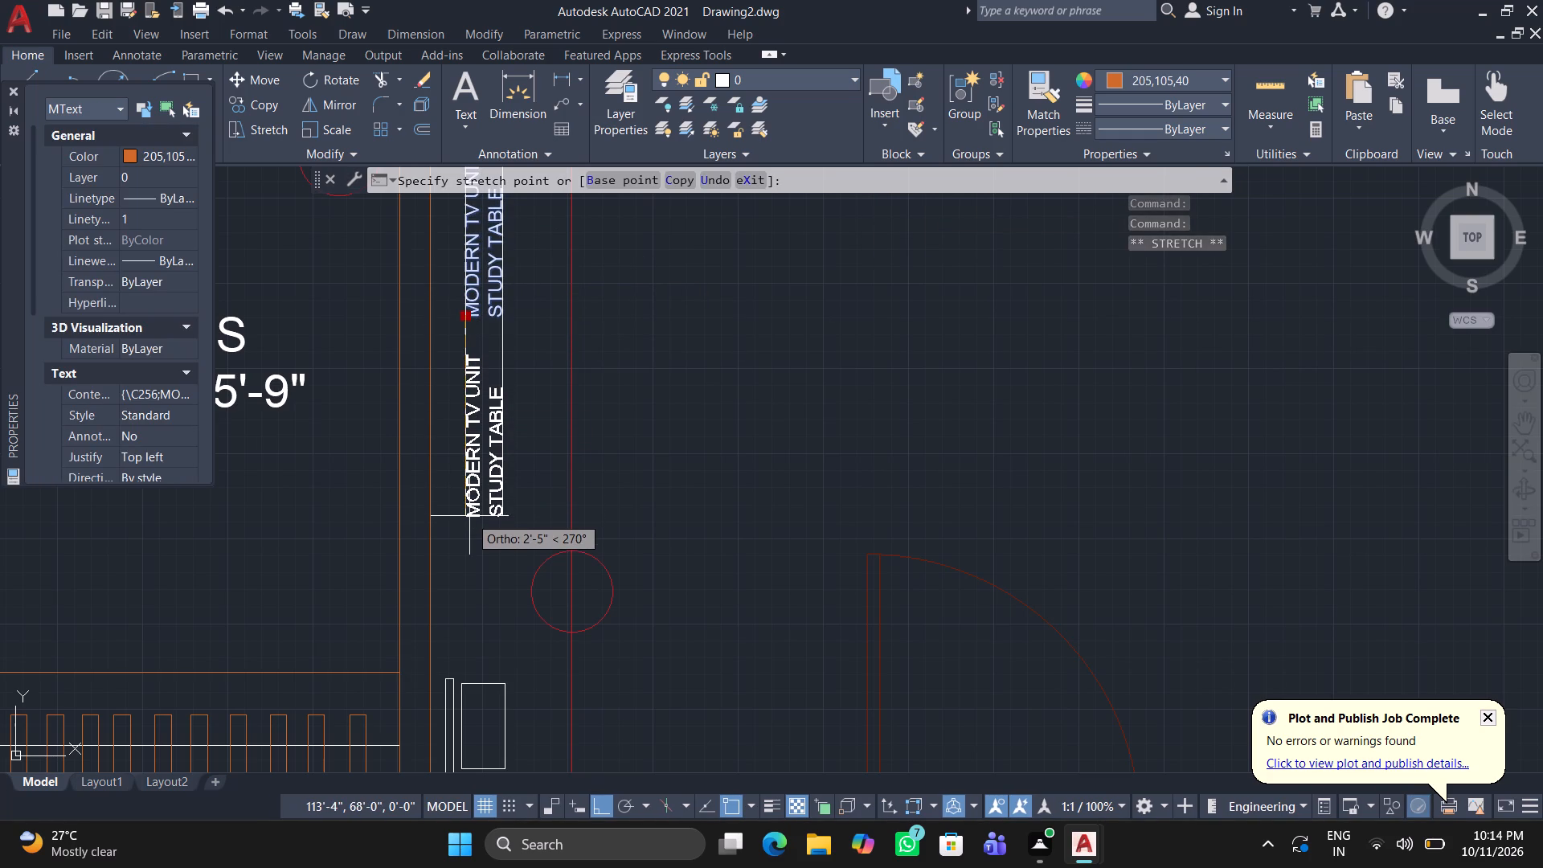
pyautogui.click(491, 459)
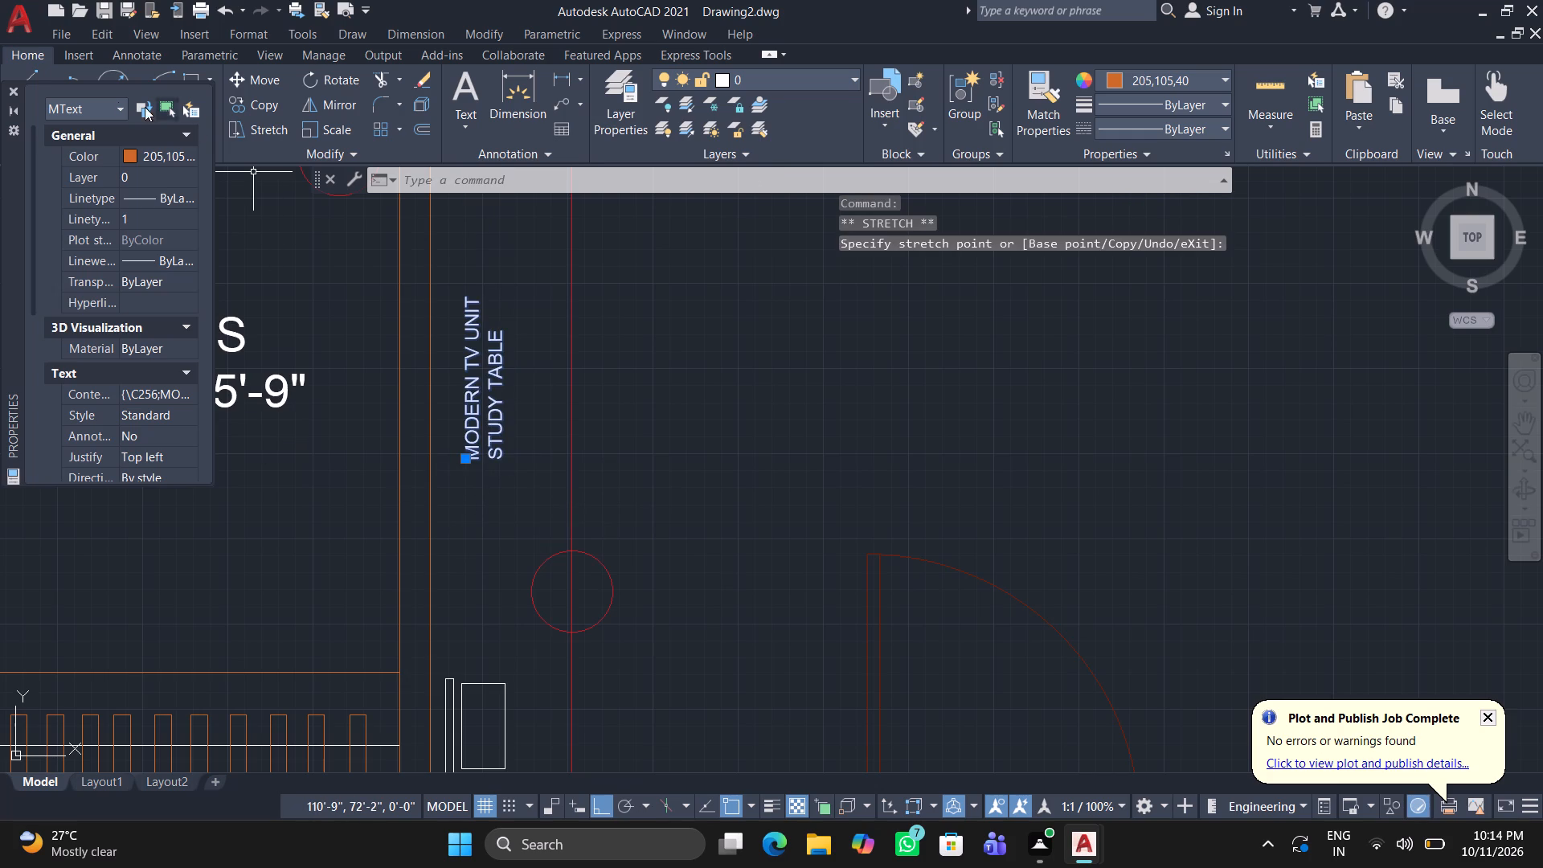
# Draw a horizontal line across the red outline, from the partition to the red vertical line, just above the lower circle.
pyautogui.click(24, 66)
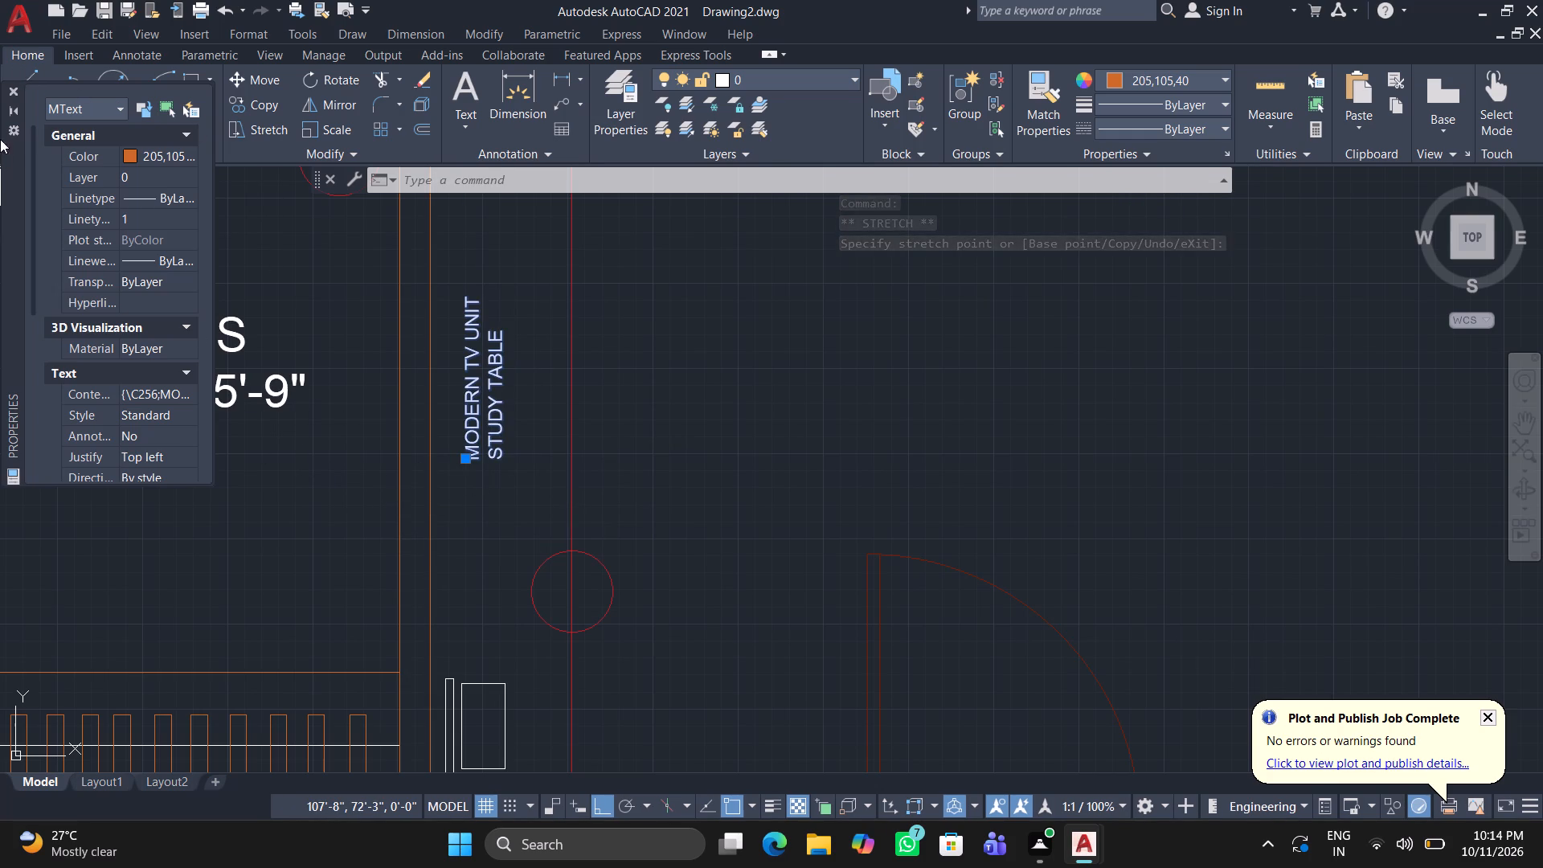
pyautogui.click(11, 94)
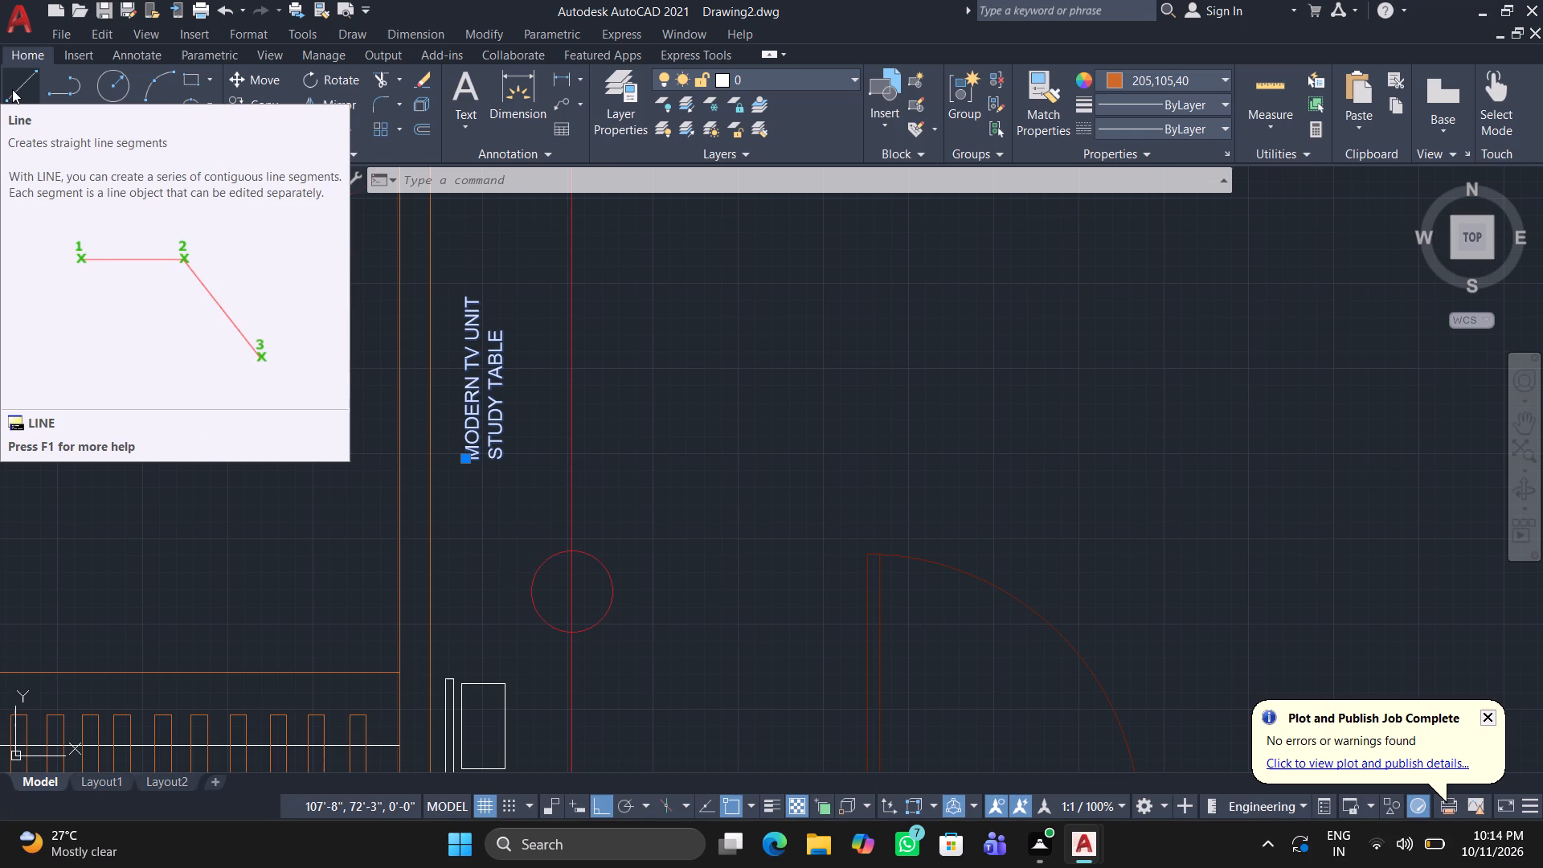
pyautogui.press('Escape')
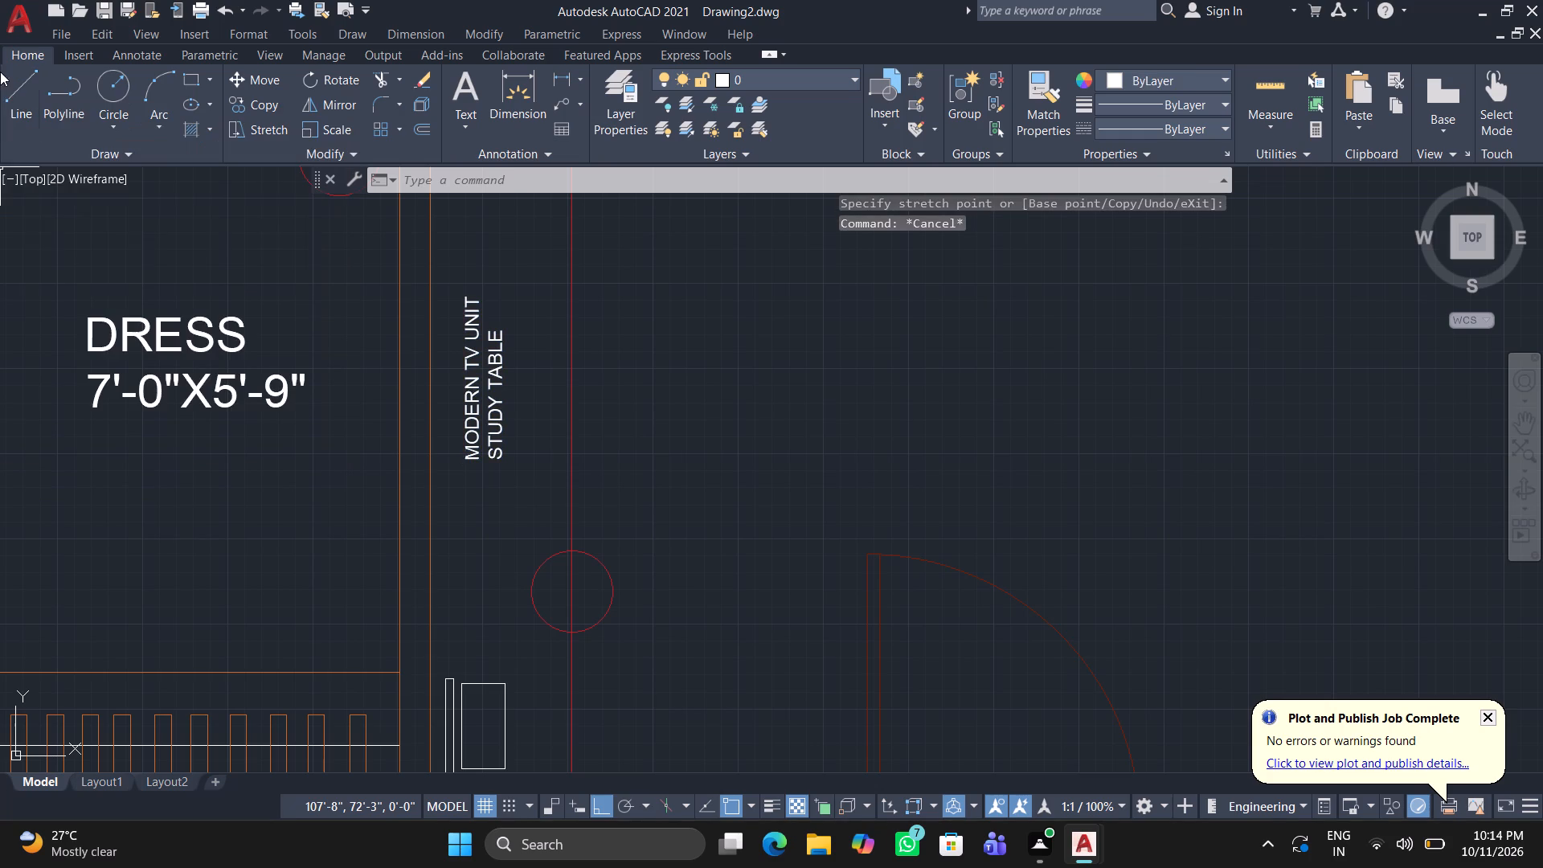
pyautogui.click(24, 74)
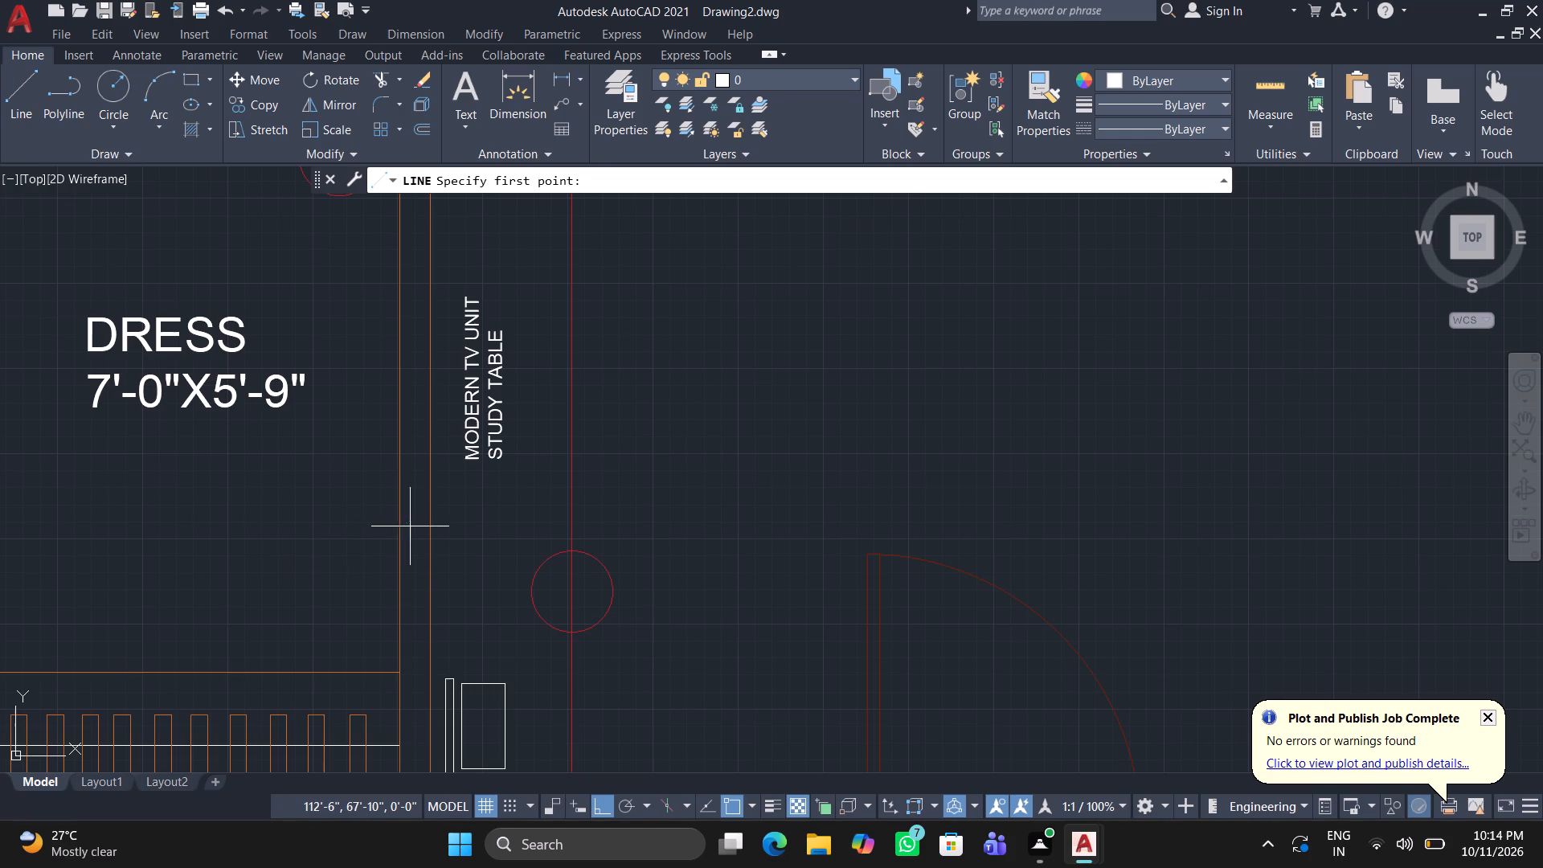
pyautogui.moveTo(427, 541); pyautogui.dragTo(436, 544)
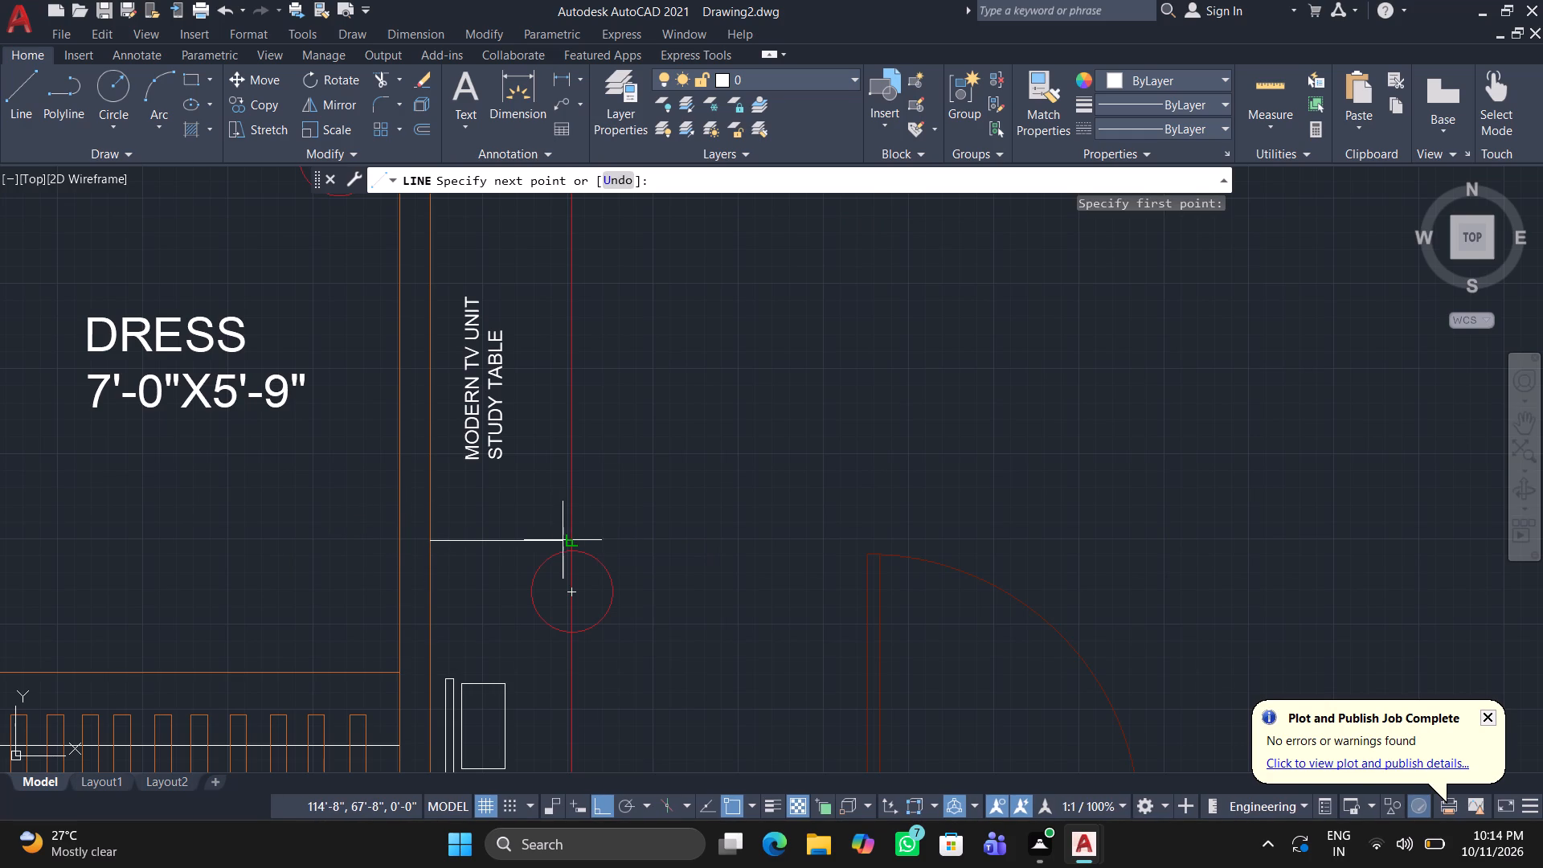
pyautogui.click(569, 544)
pyautogui.press('space')
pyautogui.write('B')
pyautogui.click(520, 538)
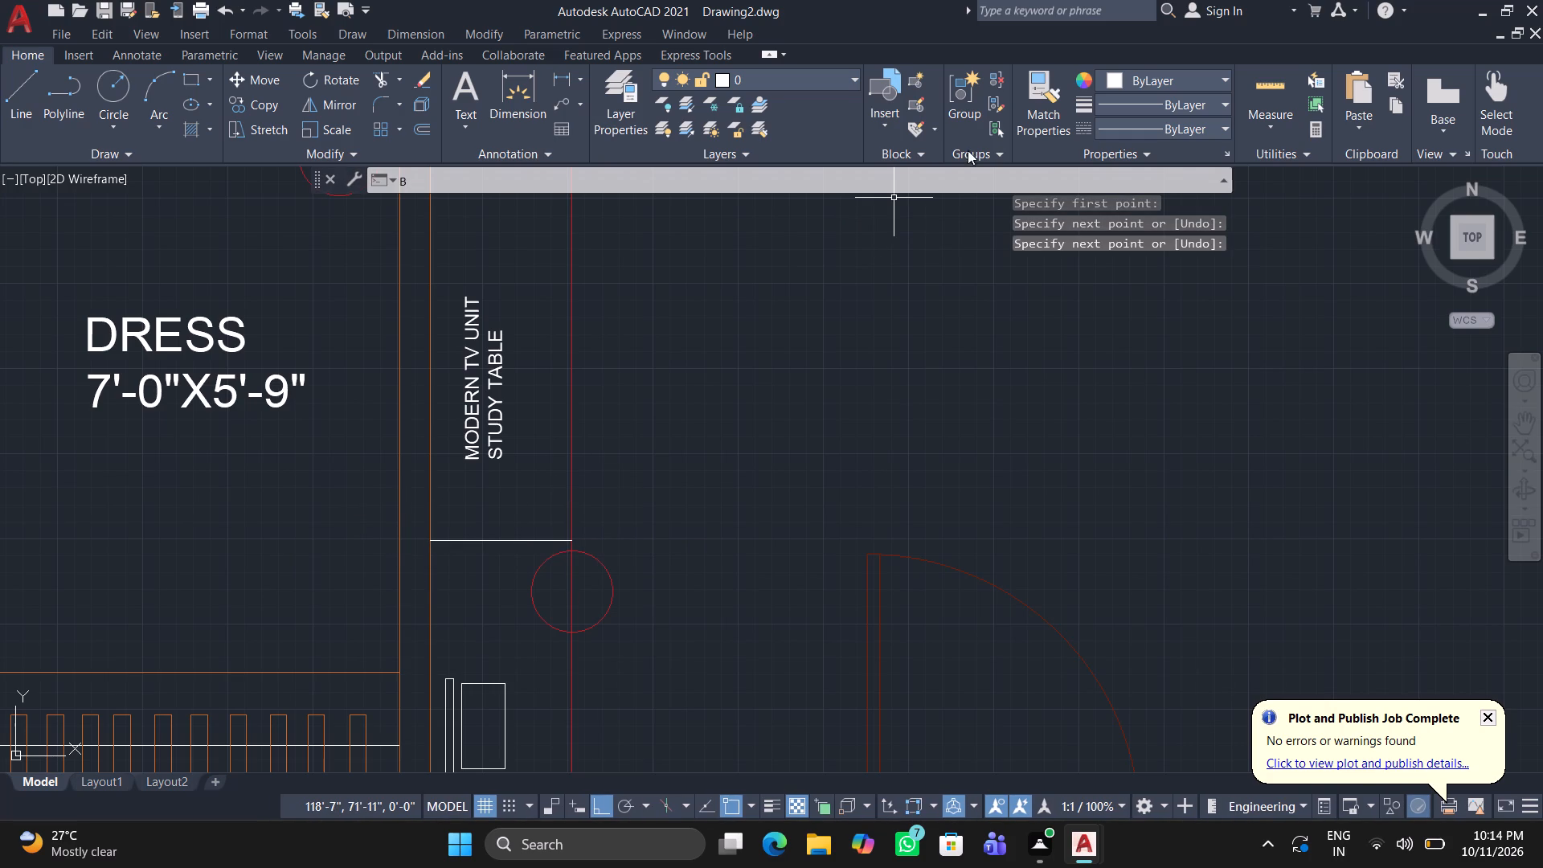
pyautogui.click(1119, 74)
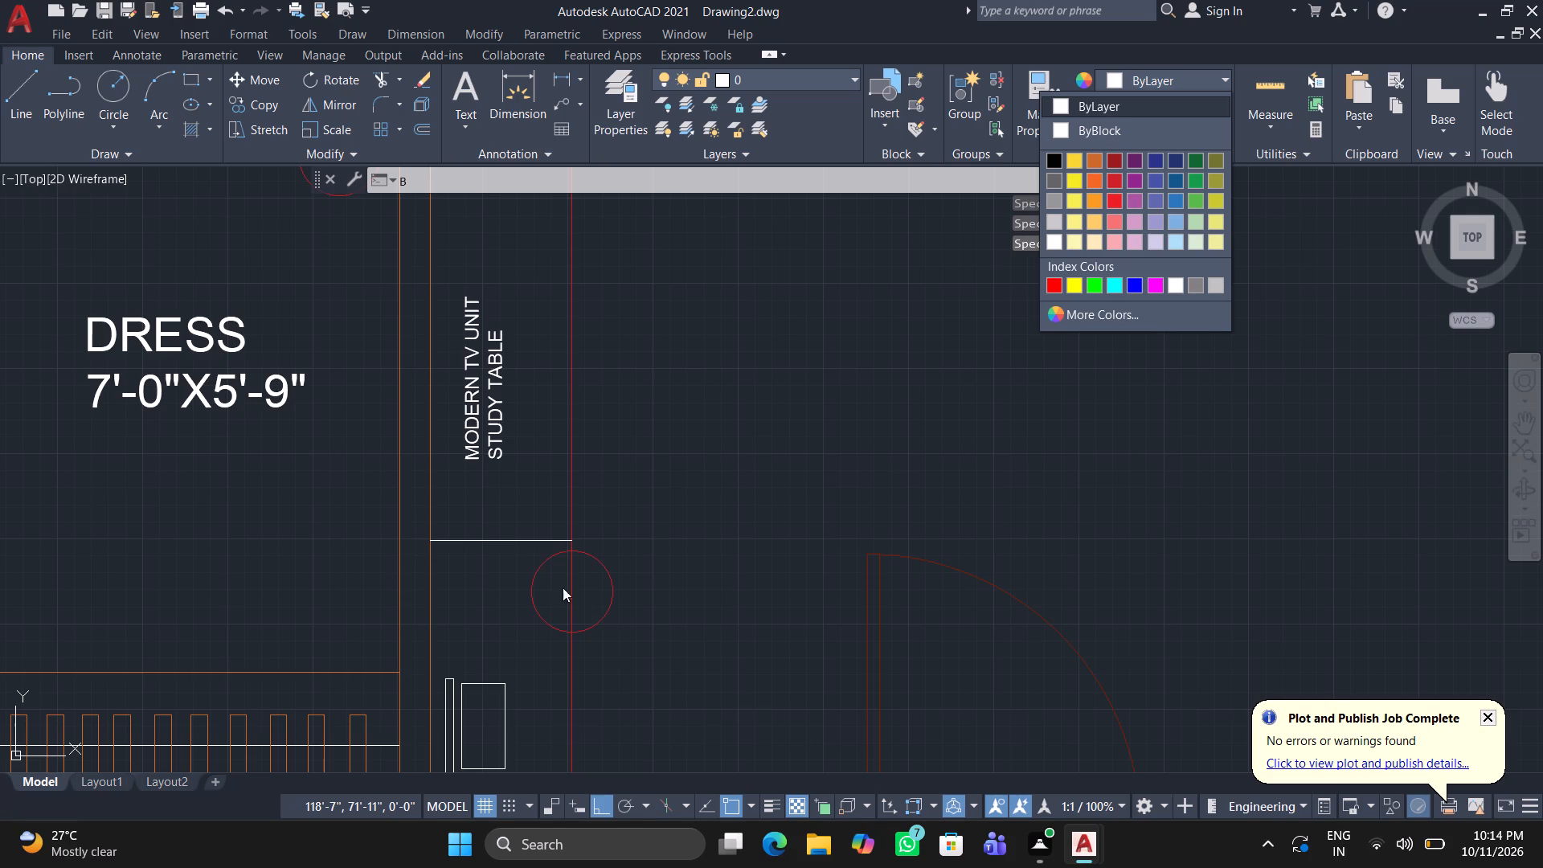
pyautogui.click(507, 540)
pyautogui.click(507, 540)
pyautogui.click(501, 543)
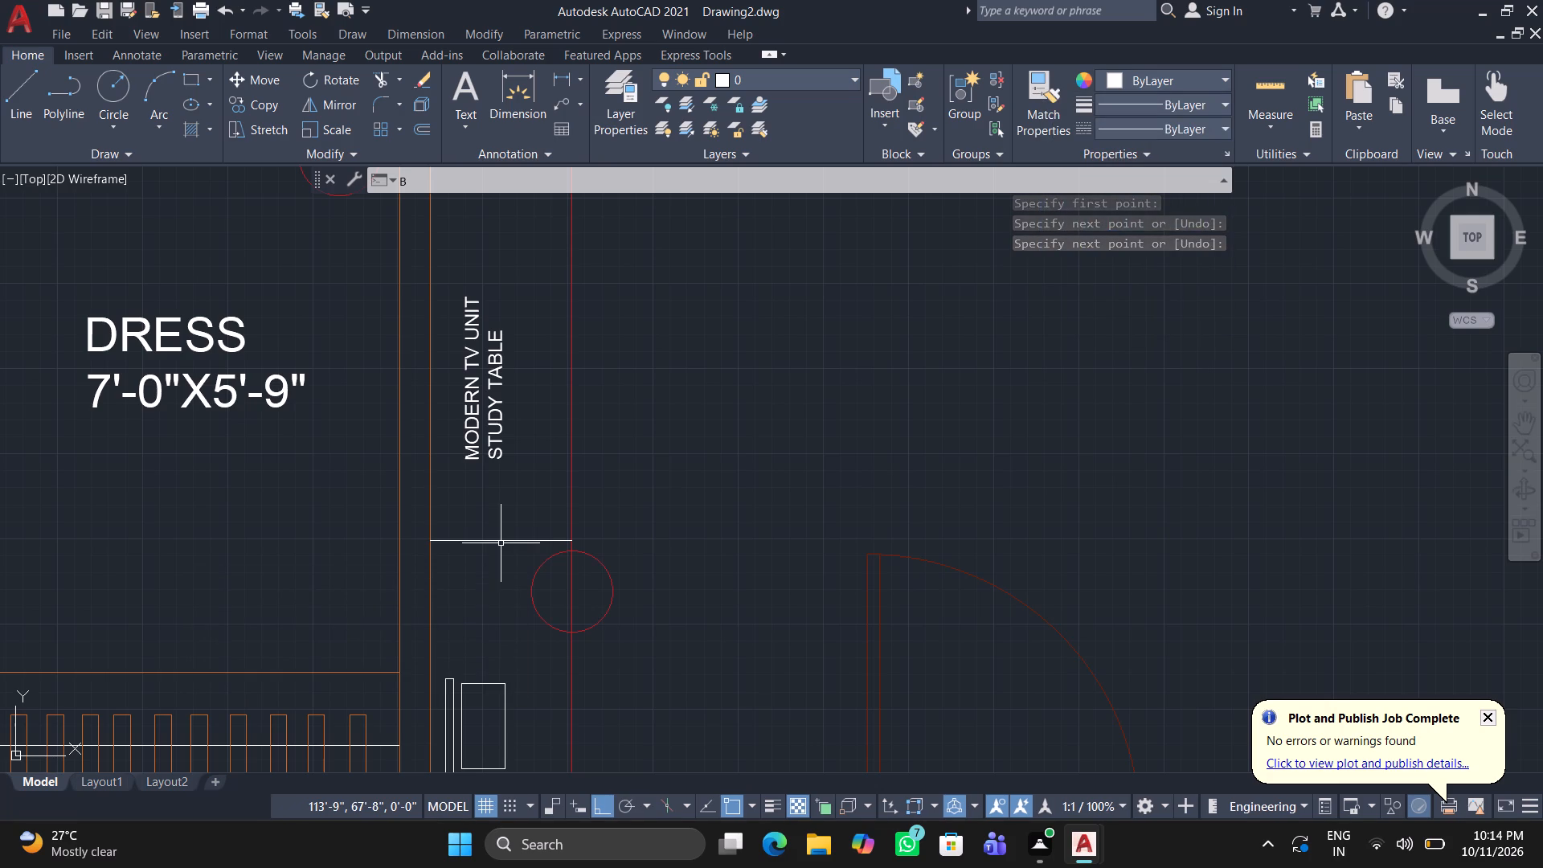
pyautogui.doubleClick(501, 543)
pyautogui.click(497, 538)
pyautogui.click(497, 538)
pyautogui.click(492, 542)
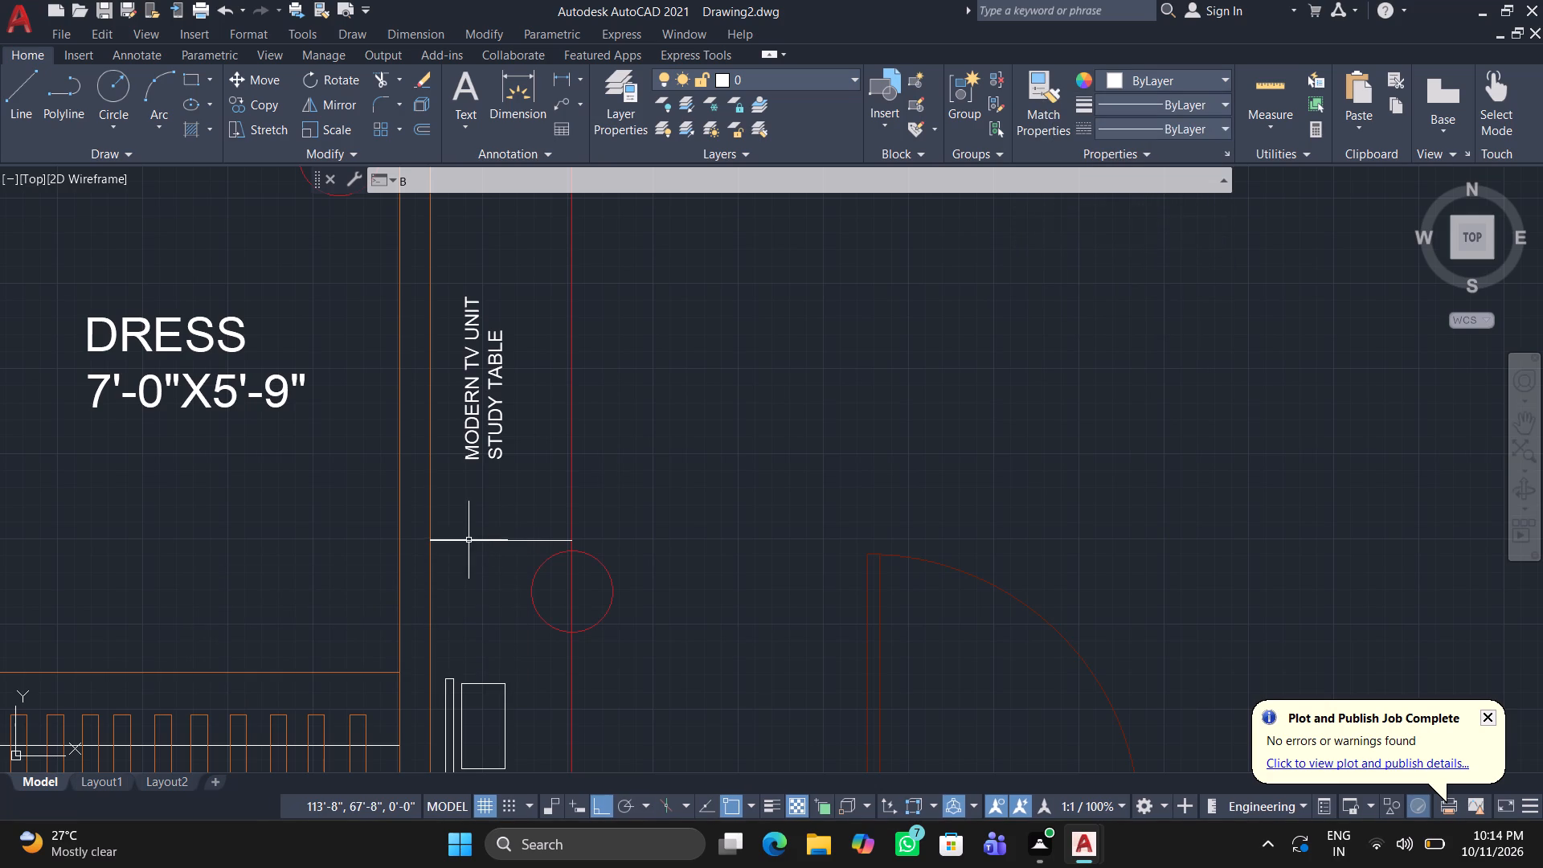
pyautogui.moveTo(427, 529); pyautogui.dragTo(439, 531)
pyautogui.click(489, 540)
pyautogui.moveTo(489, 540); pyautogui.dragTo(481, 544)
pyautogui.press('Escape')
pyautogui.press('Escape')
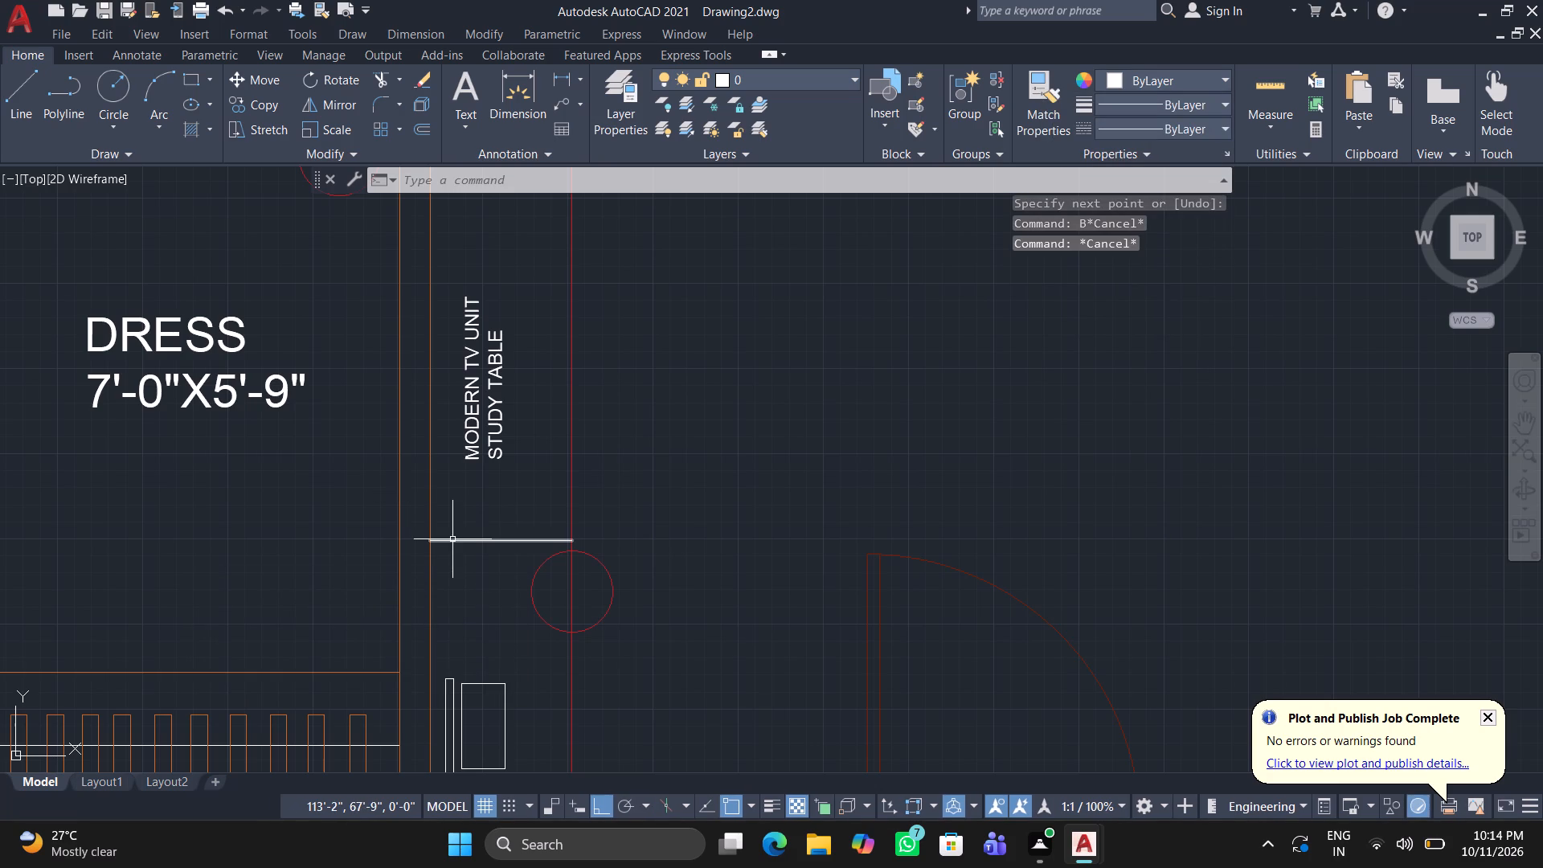
# Change the new horizontal dividing line's colour to red 205,32,39.
pyautogui.click(454, 541)
pyautogui.click(1117, 80)
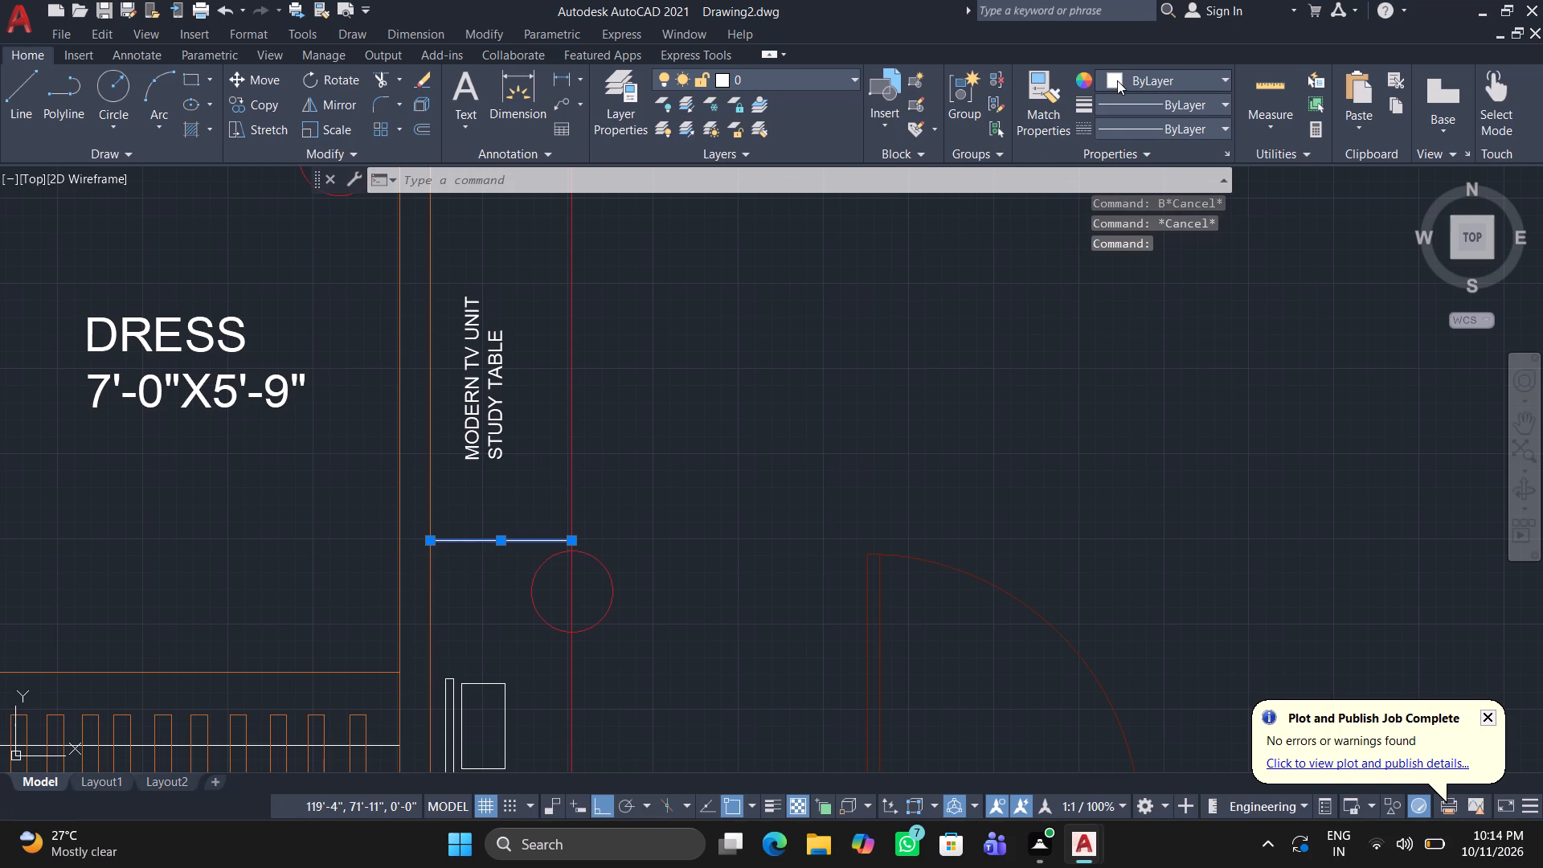
pyautogui.click(1111, 170)
pyautogui.scroll(-1, 947, 515)
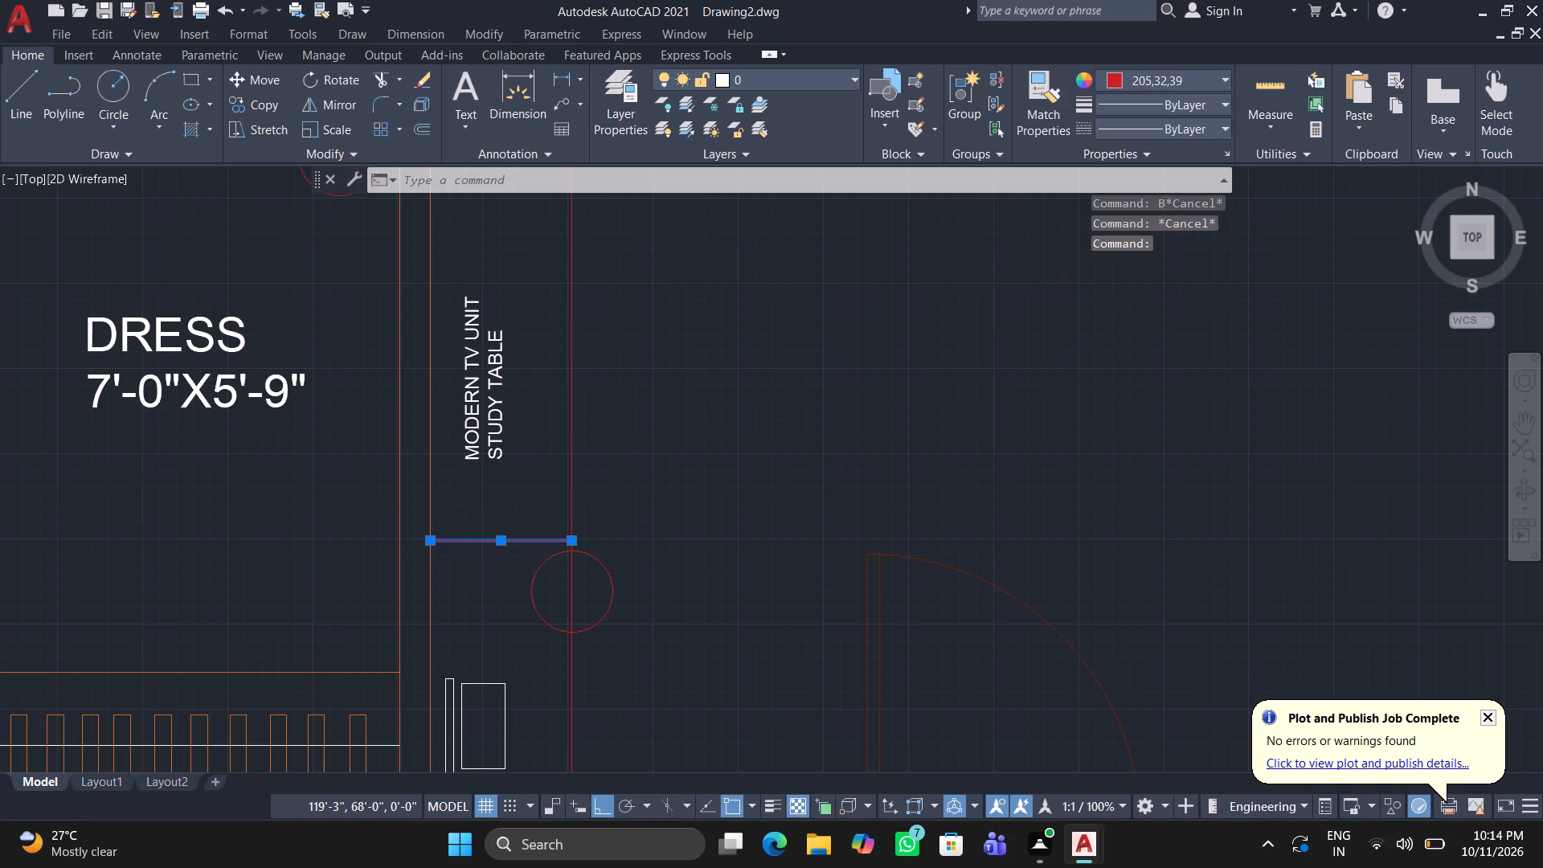
pyautogui.moveTo(947, 518); pyautogui.dragTo(702, 588, button='middle')
pyautogui.press('Escape')
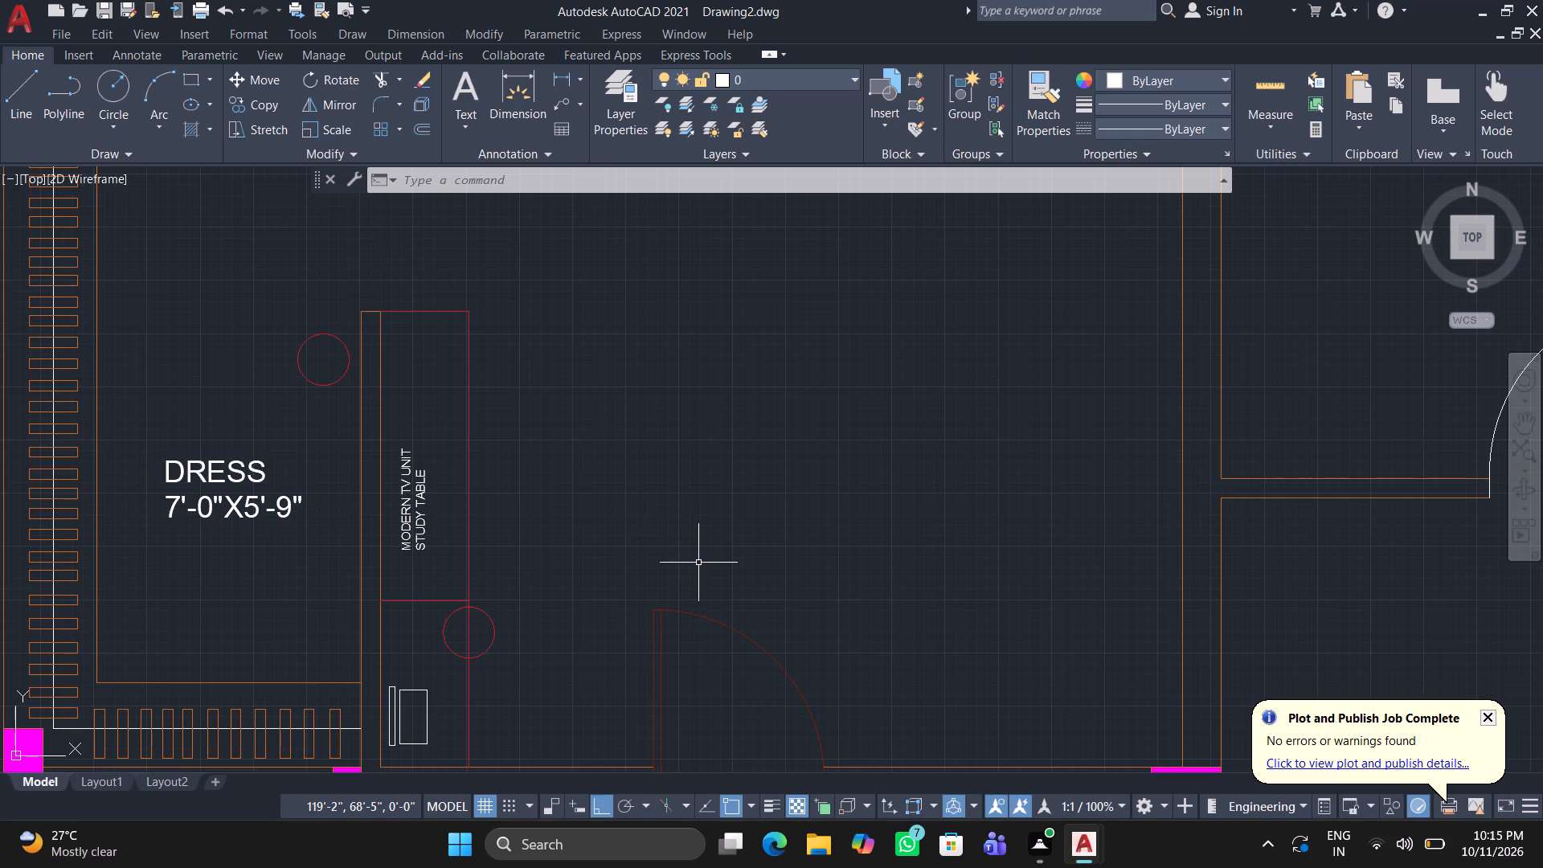
# Outline a bed with closed lines against the wall opposite the TV unit, about 7'-9" long by 6'-0" wide.
pyautogui.scroll(-1, 698, 563)
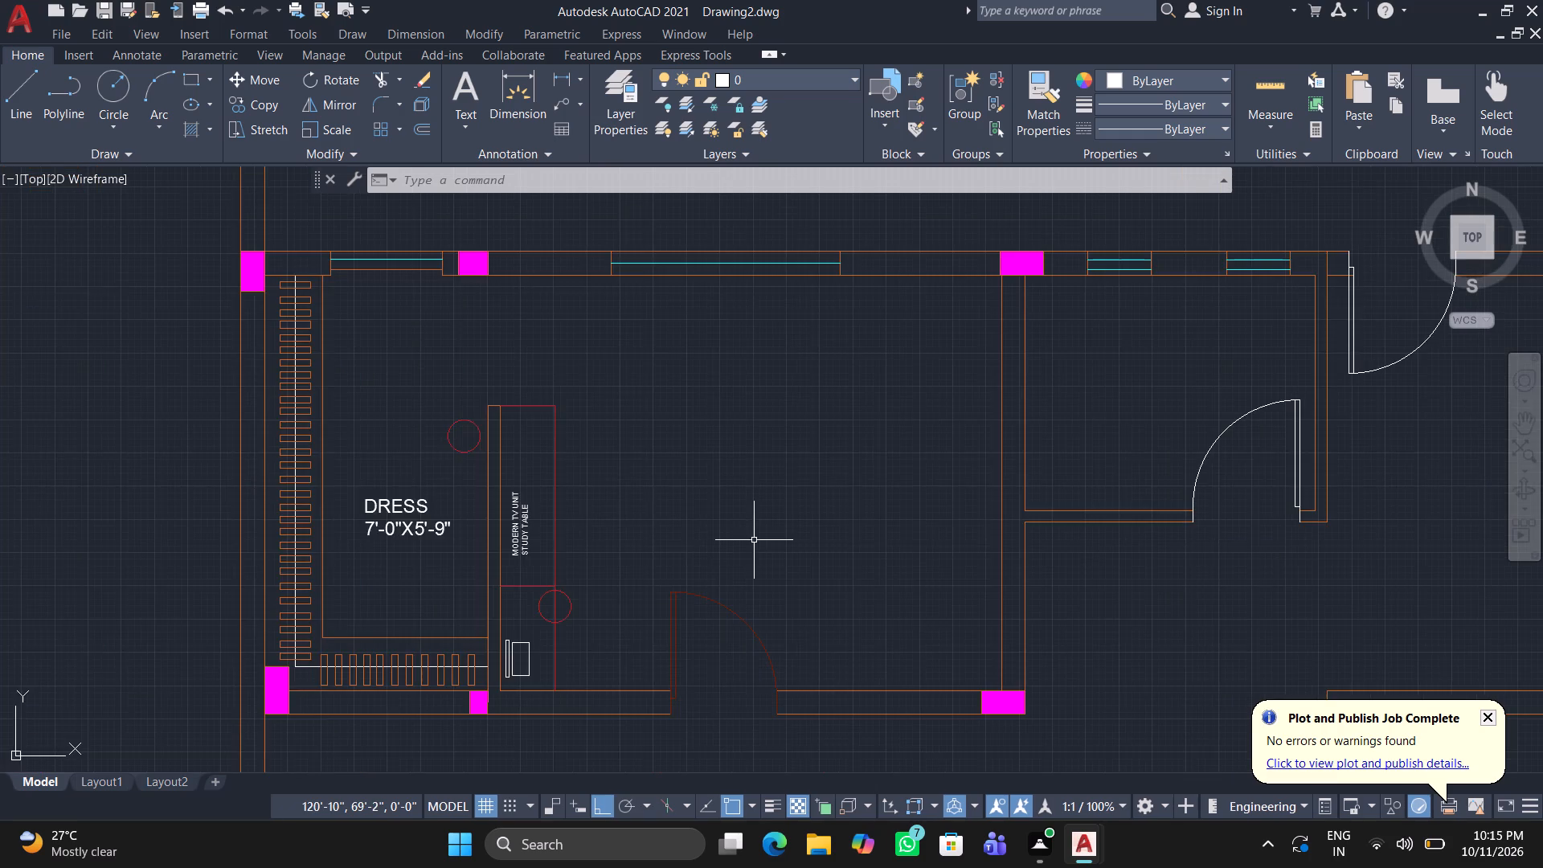
pyautogui.moveTo(703, 543); pyautogui.dragTo(574, 535, button='middle')
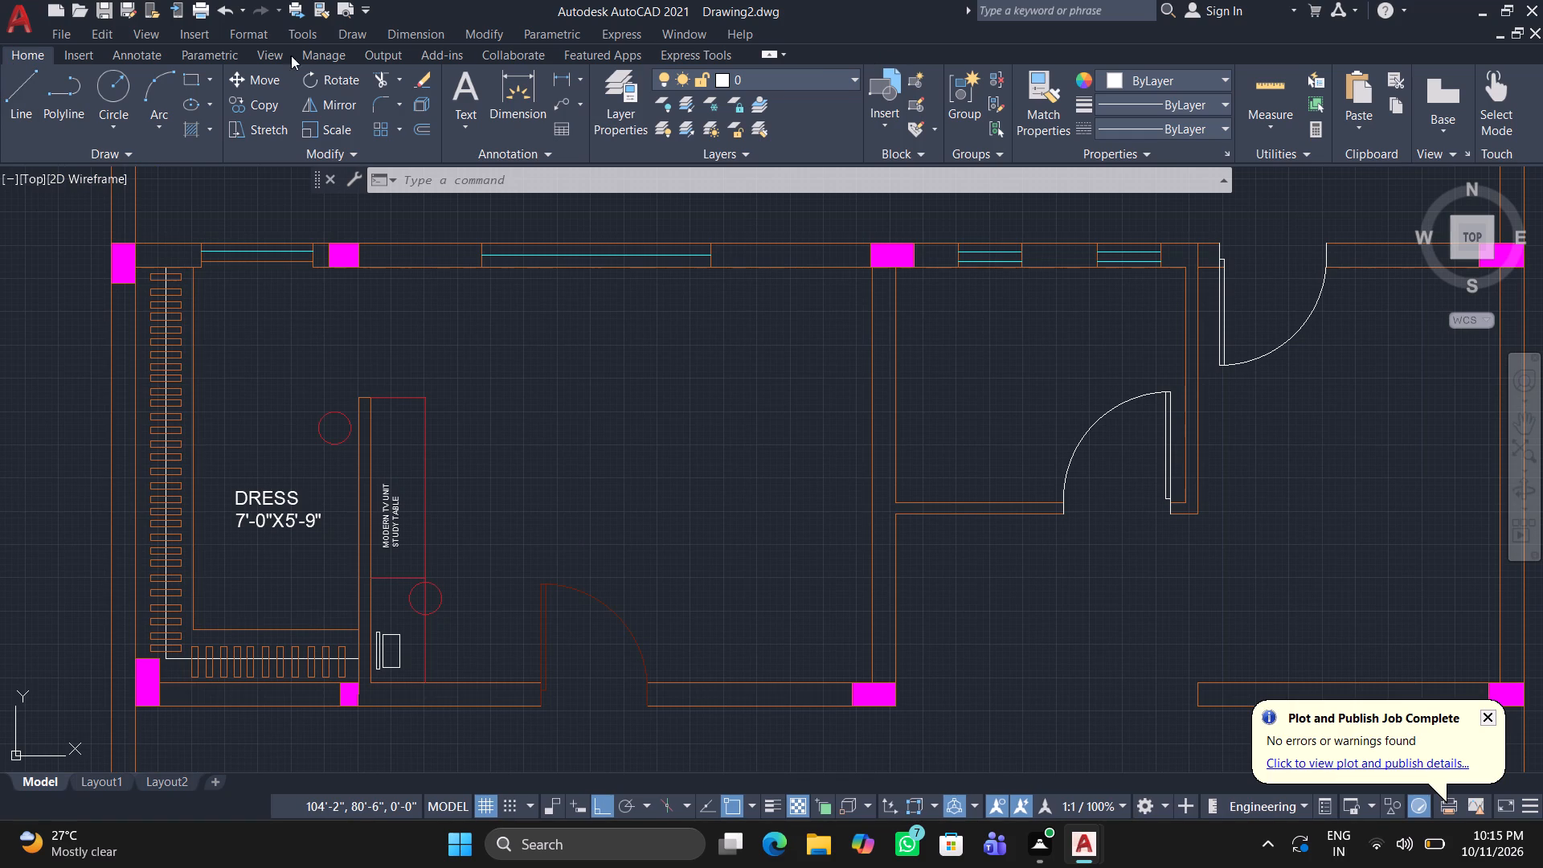
pyautogui.click(13, 84)
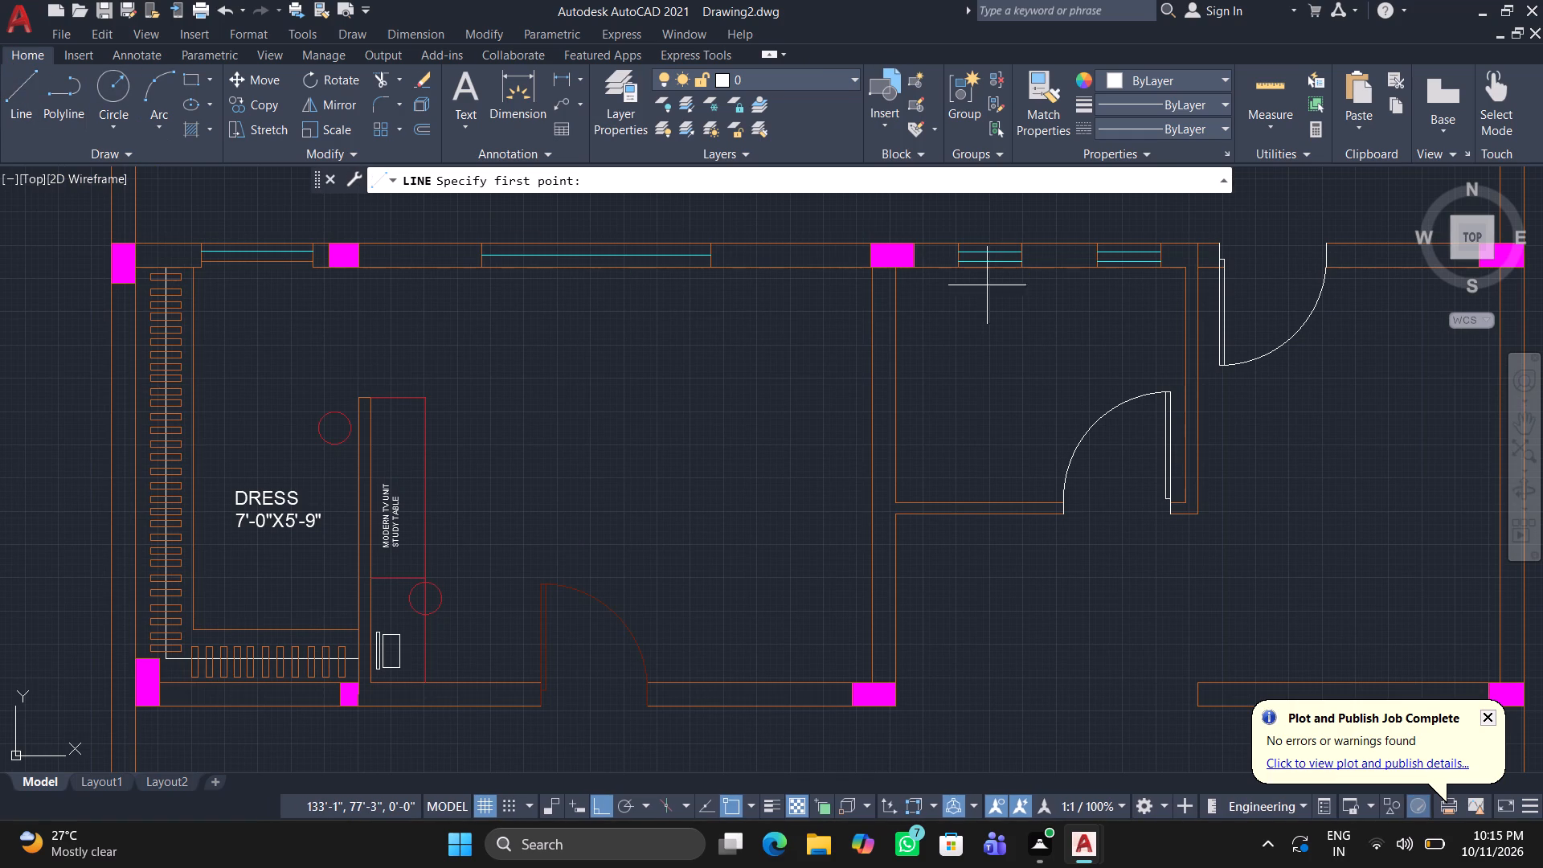
pyautogui.click(865, 379)
pyautogui.click(569, 375)
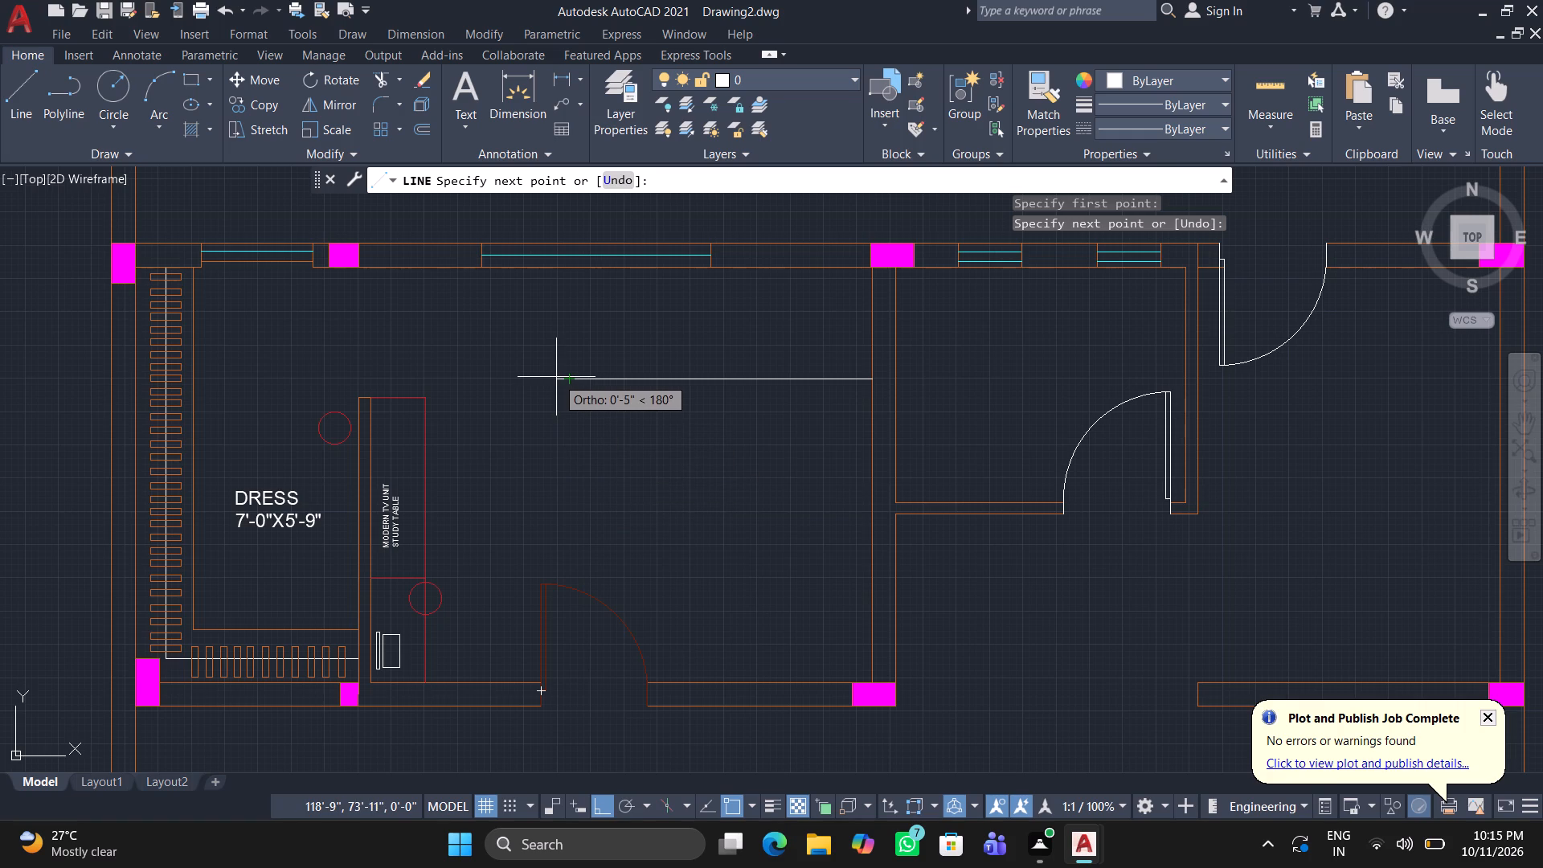
pyautogui.hotkey('ctrl', 'z')
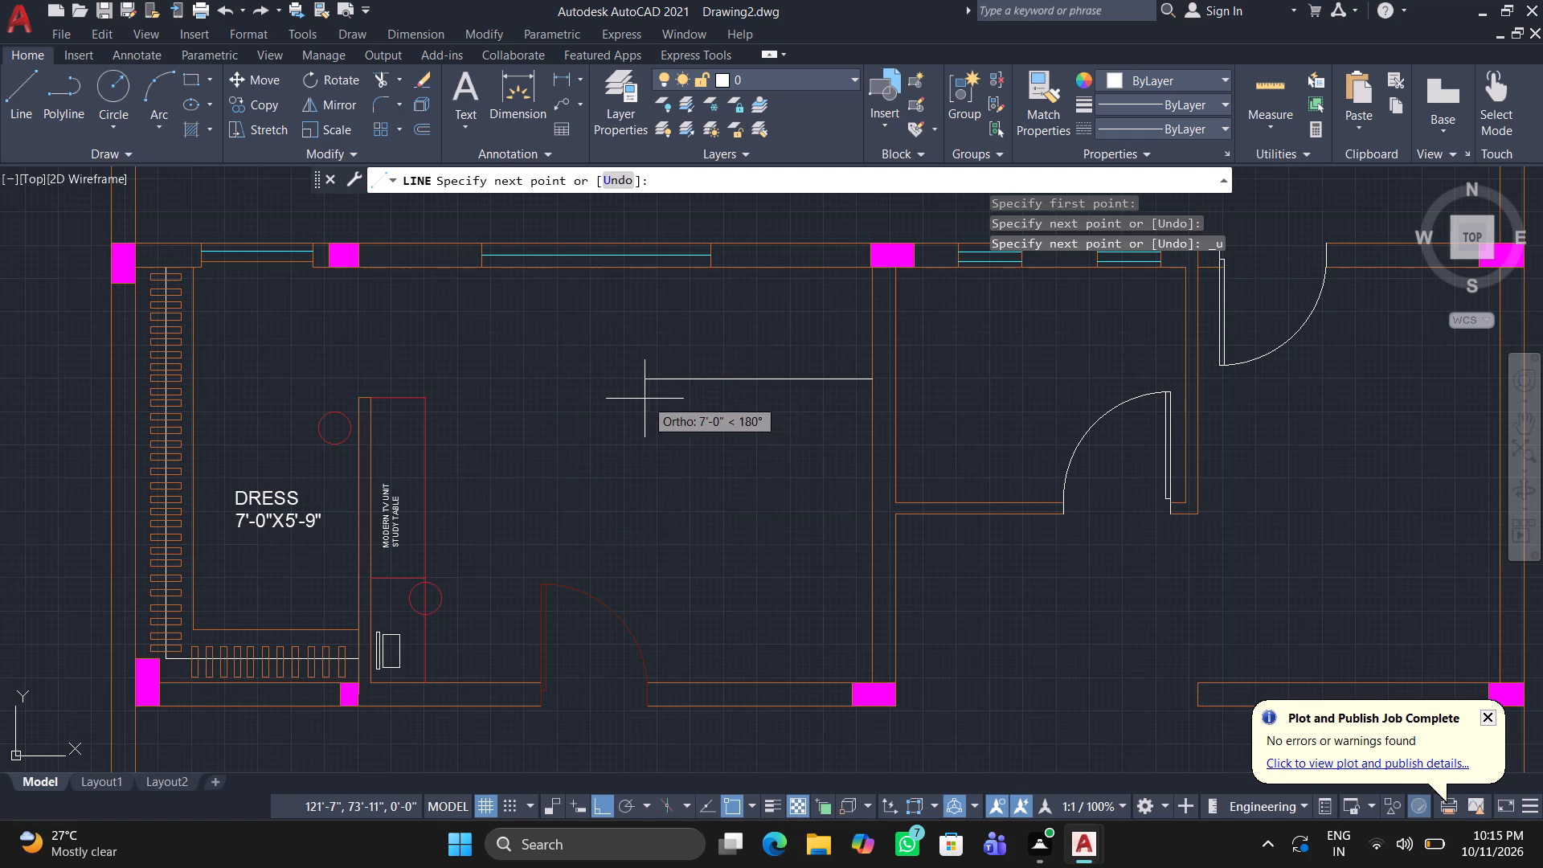
pyautogui.click(623, 394)
pyautogui.click(641, 571)
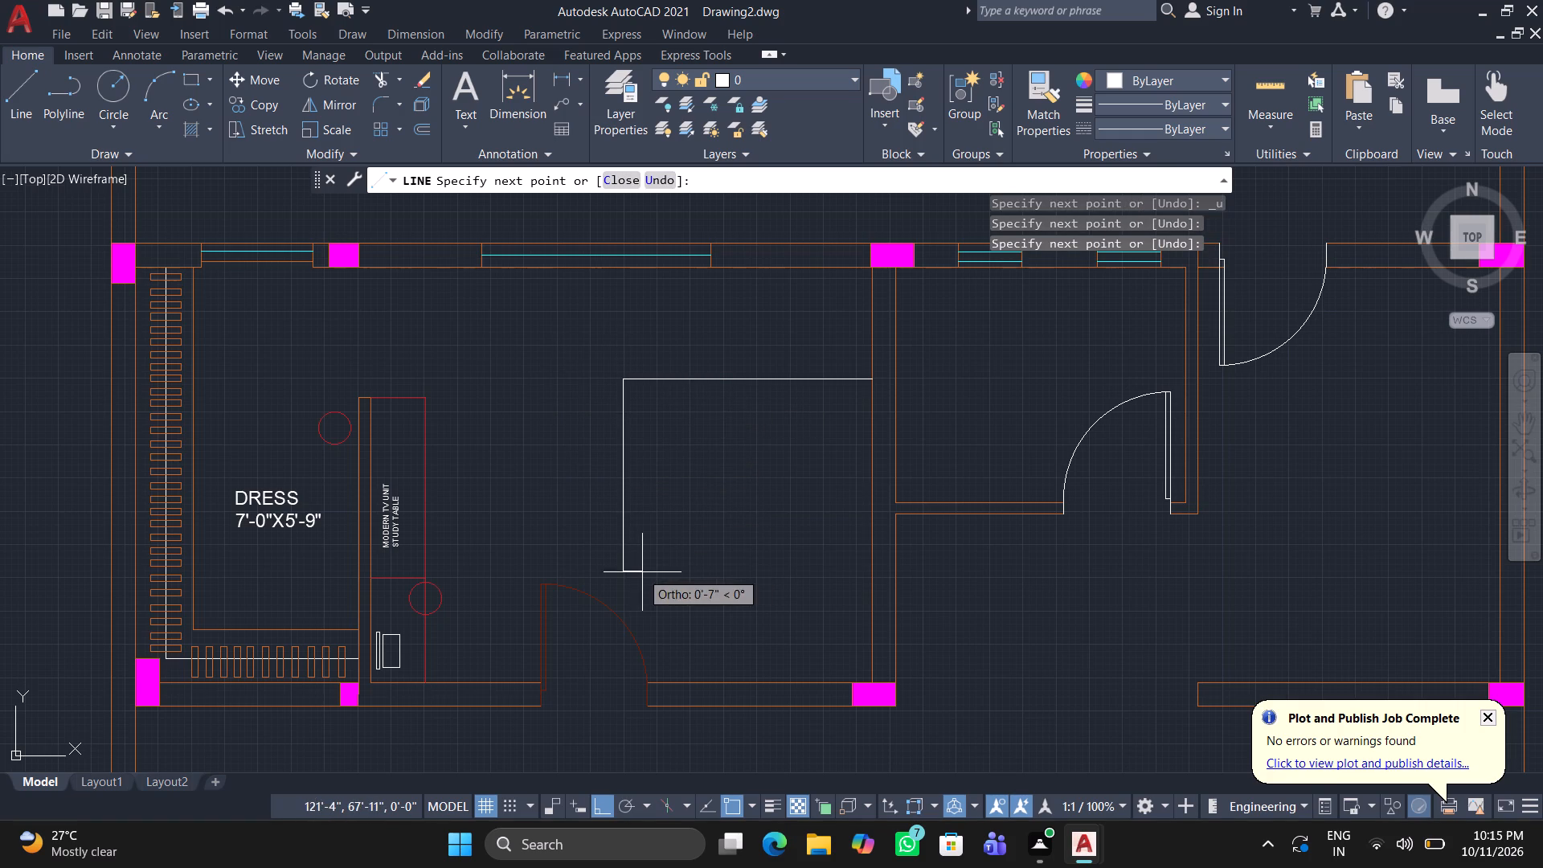
pyautogui.click(876, 570)
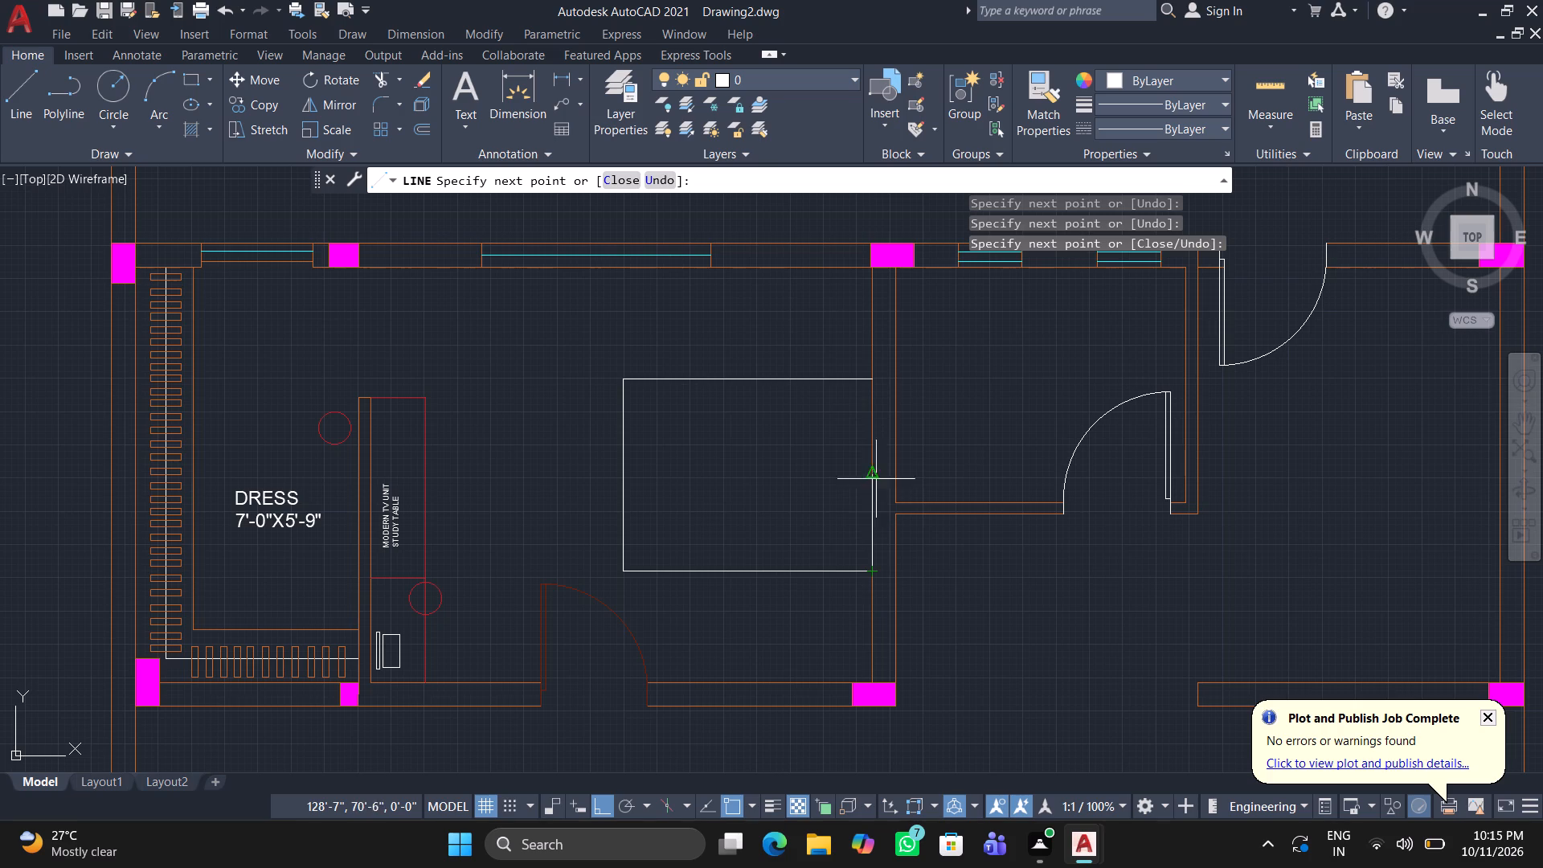
pyautogui.click(873, 382)
pyautogui.press('Escape')
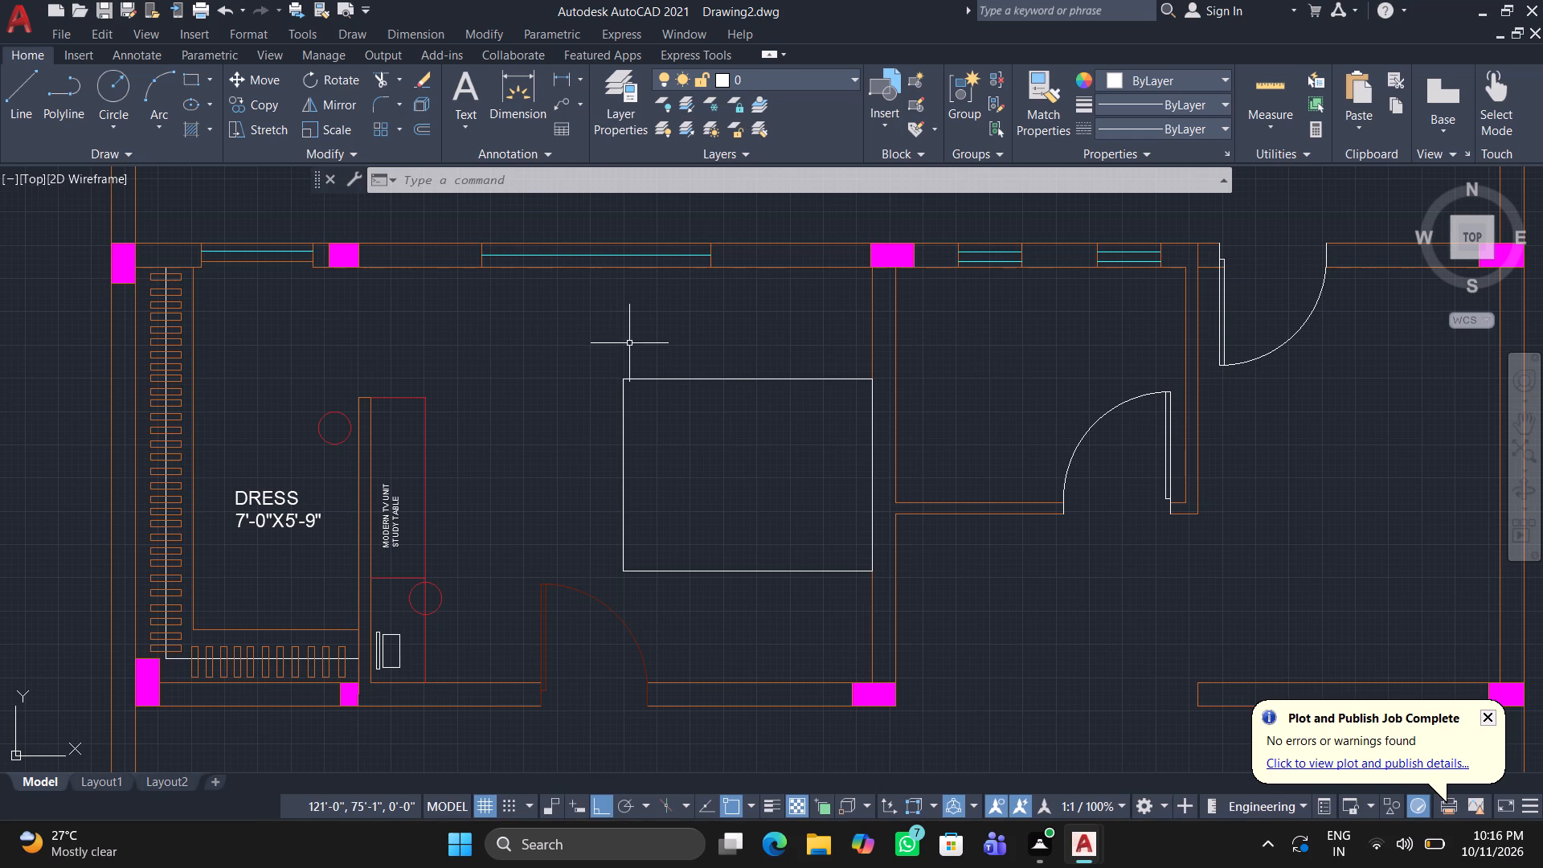
# Draw a pillow rectangle about 1'-6" by 2'-2" inside the bed's wall end, in its upper half.
pyautogui.moveTo(627, 350); pyautogui.dragTo(560, 391, button='middle')
pyautogui.scroll(2, 652, 459)
pyautogui.moveTo(652, 459); pyautogui.dragTo(571, 450, button='middle')
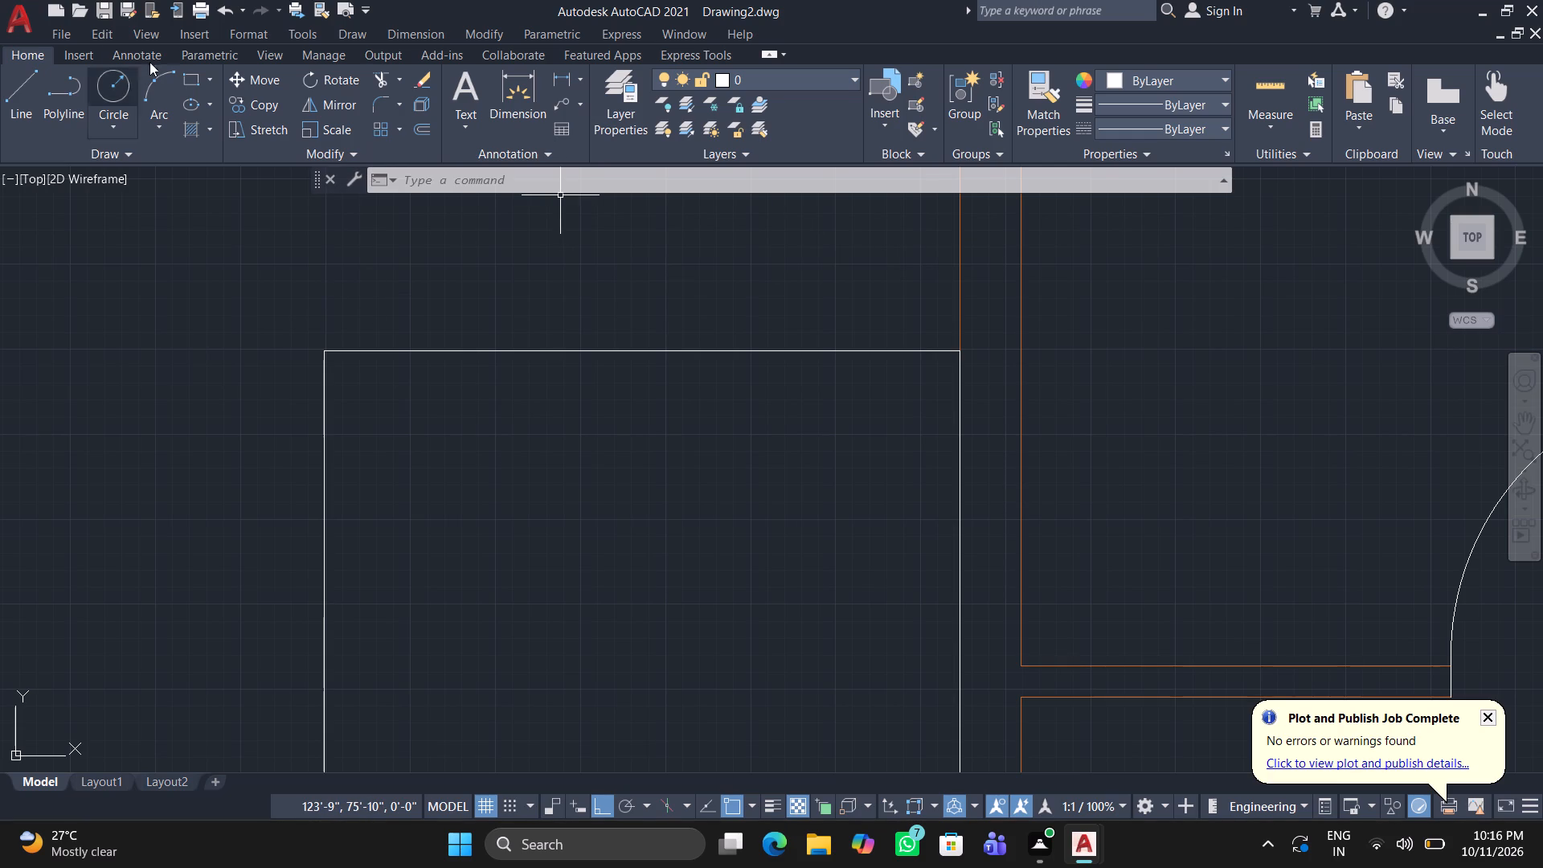
pyautogui.click(181, 74)
pyautogui.scroll(-1, 793, 457)
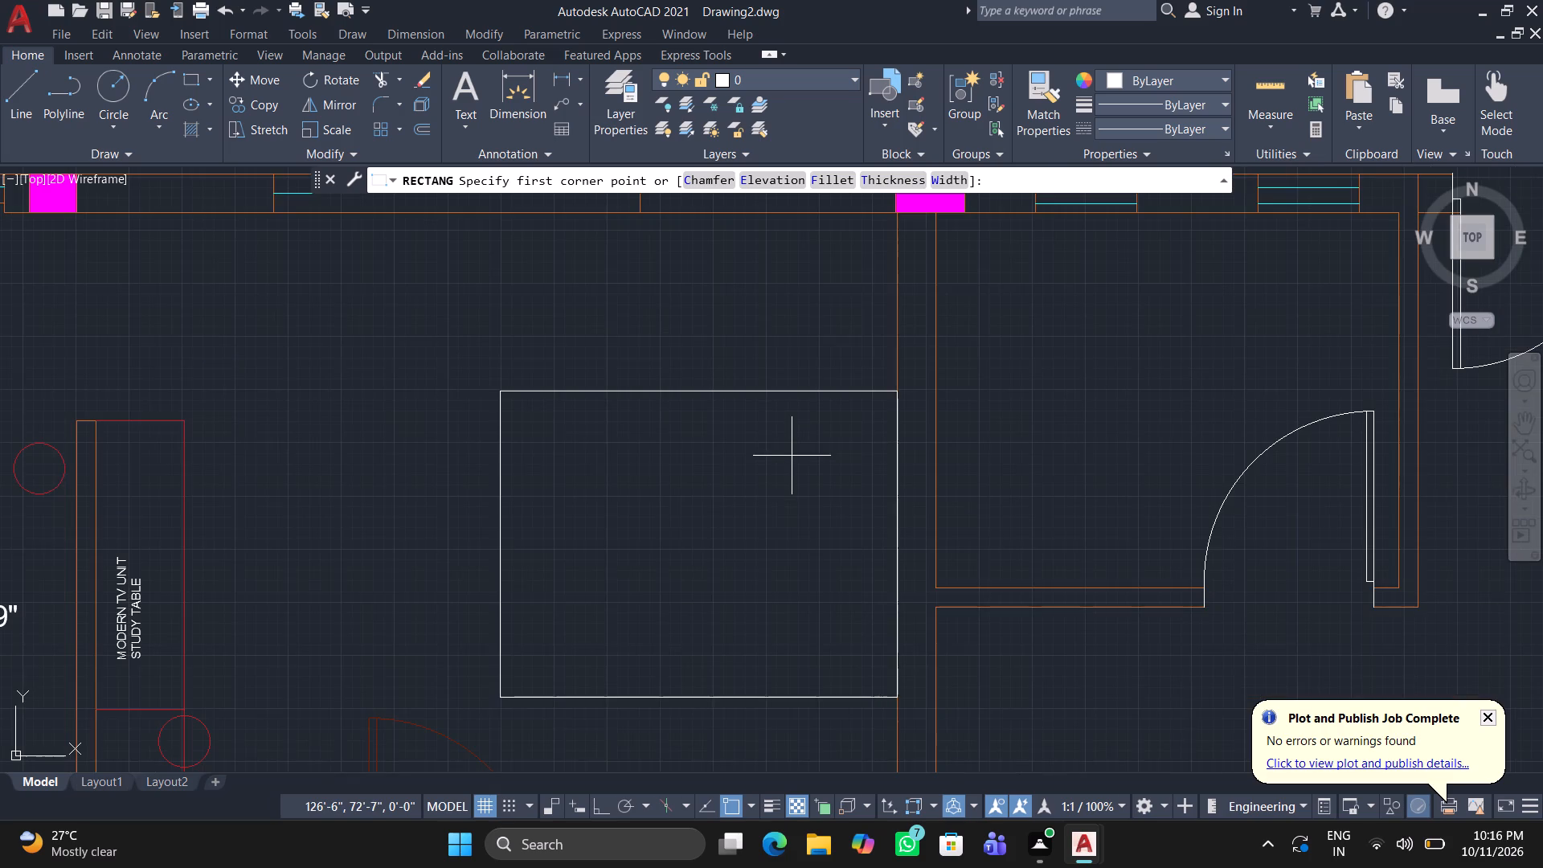
pyautogui.click(811, 424)
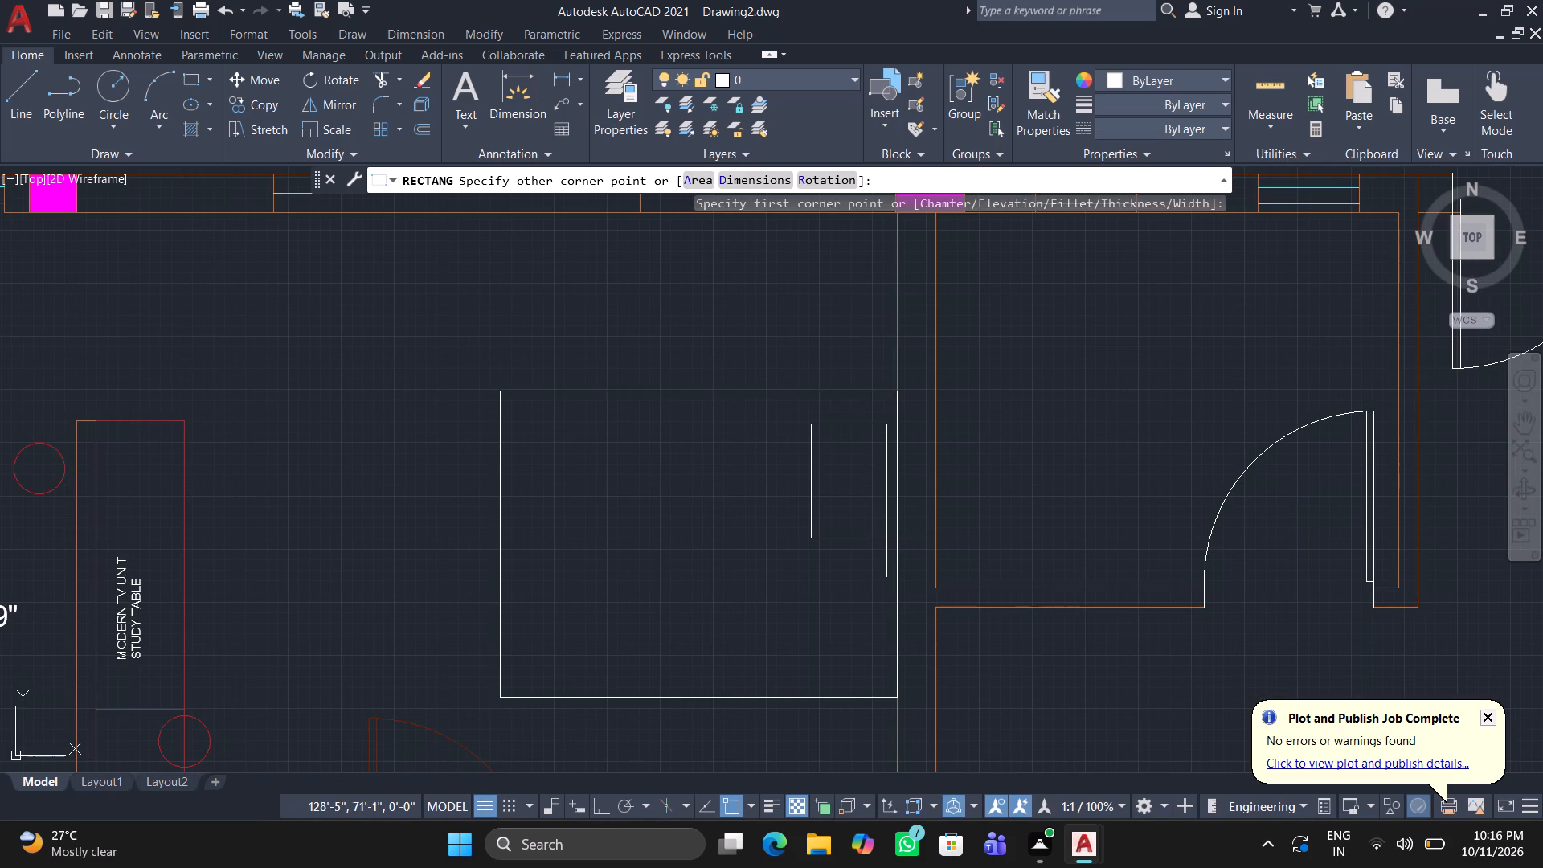
pyautogui.click(886, 539)
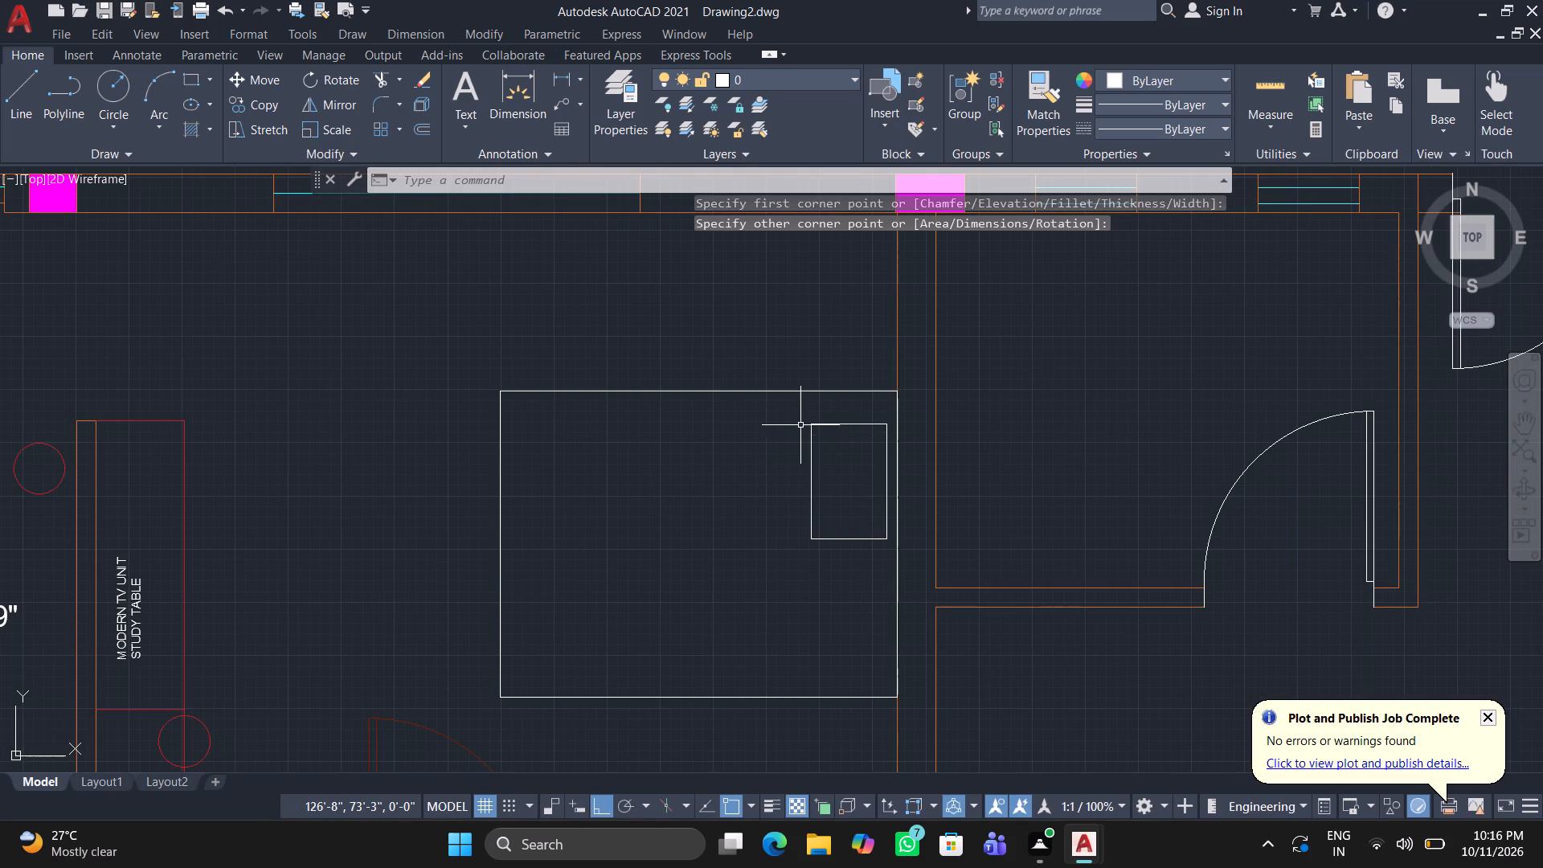
# Copy the pillow rectangle straight down into the lower half of the bed, leaving a small gap between the two pillows.
pyautogui.click(800, 424)
pyautogui.click(771, 468)
pyautogui.moveTo(798, 411); pyautogui.dragTo(798, 420)
pyautogui.click(898, 556)
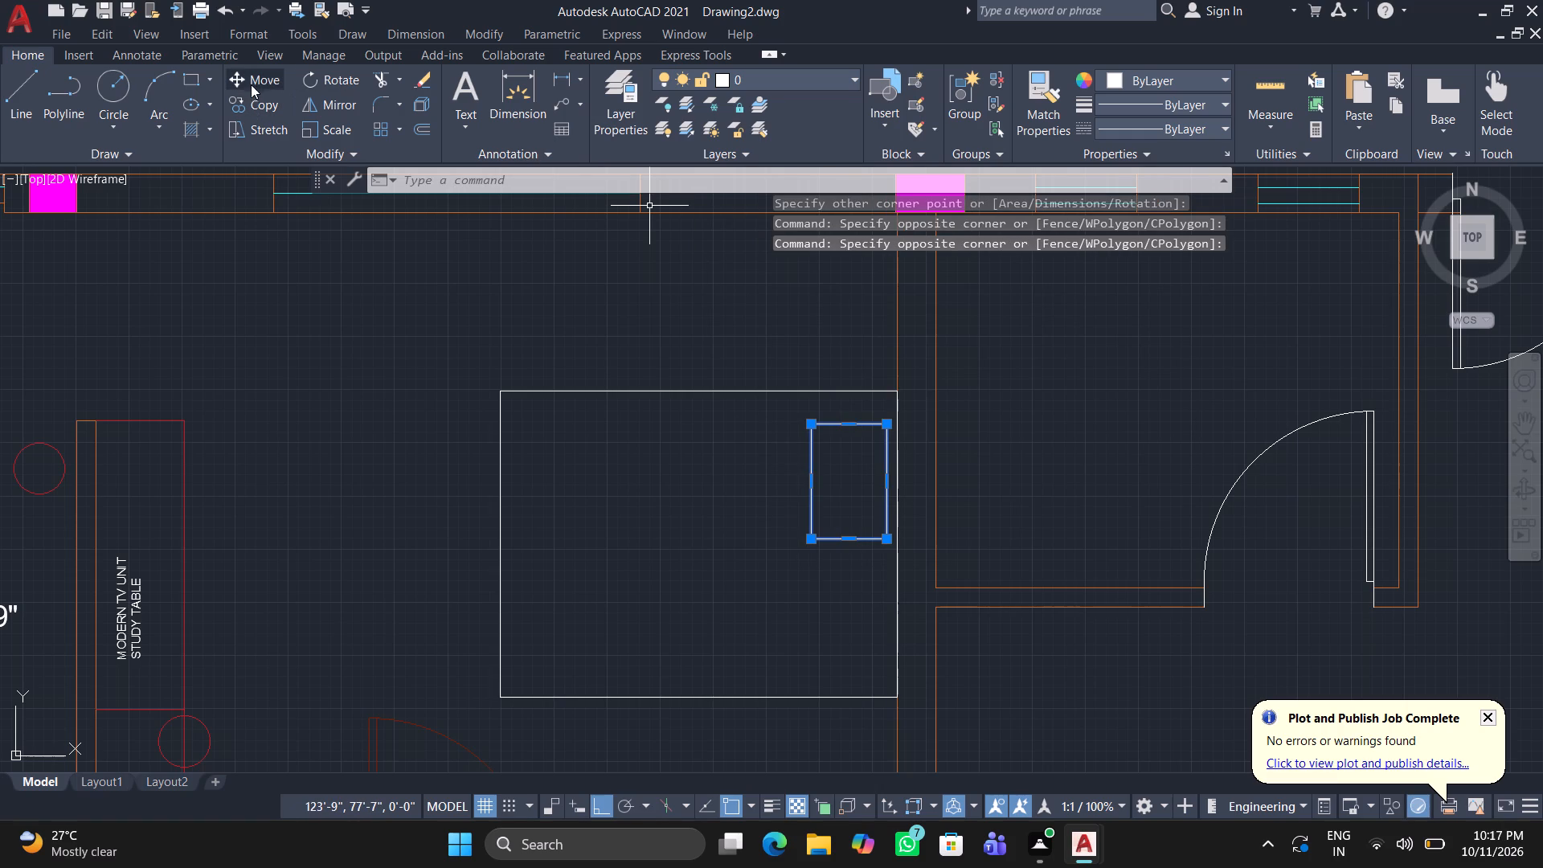
pyautogui.click(236, 100)
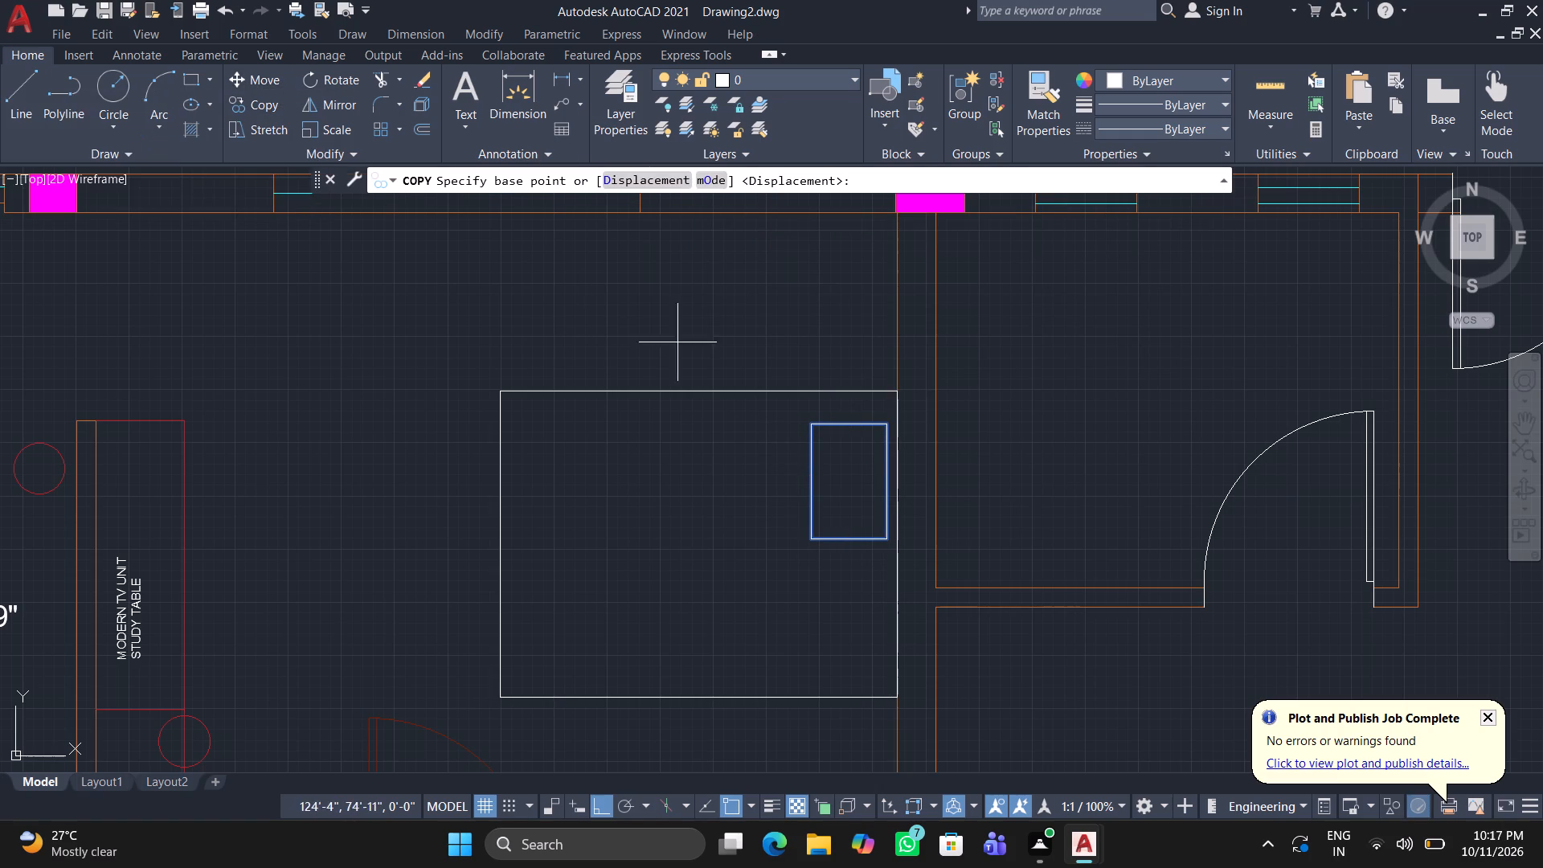
pyautogui.moveTo(844, 547); pyautogui.dragTo(844, 558)
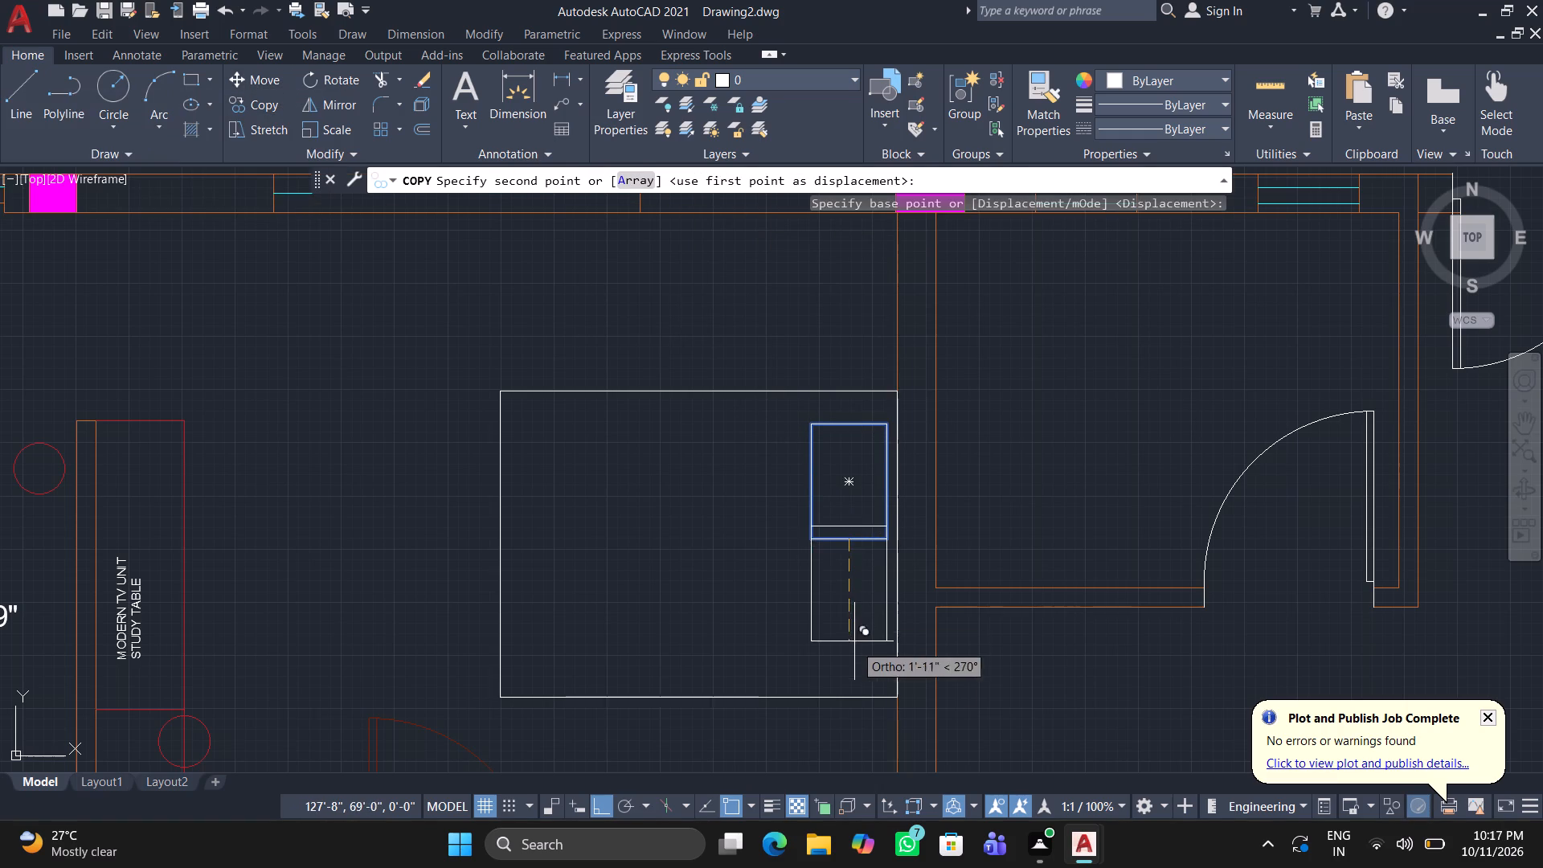
pyautogui.click(847, 682)
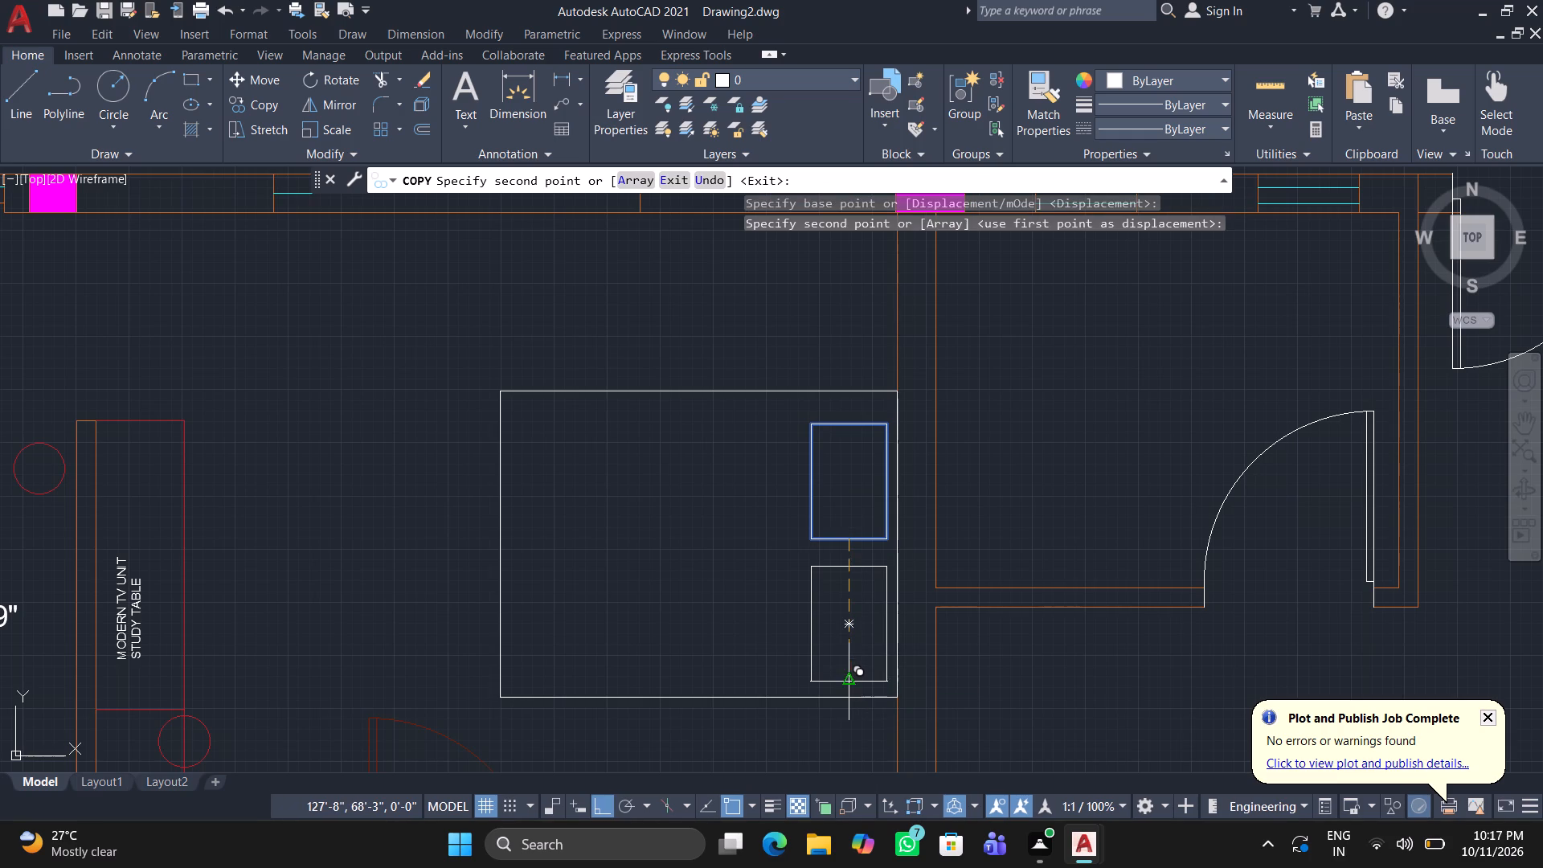
pyautogui.press('Escape')
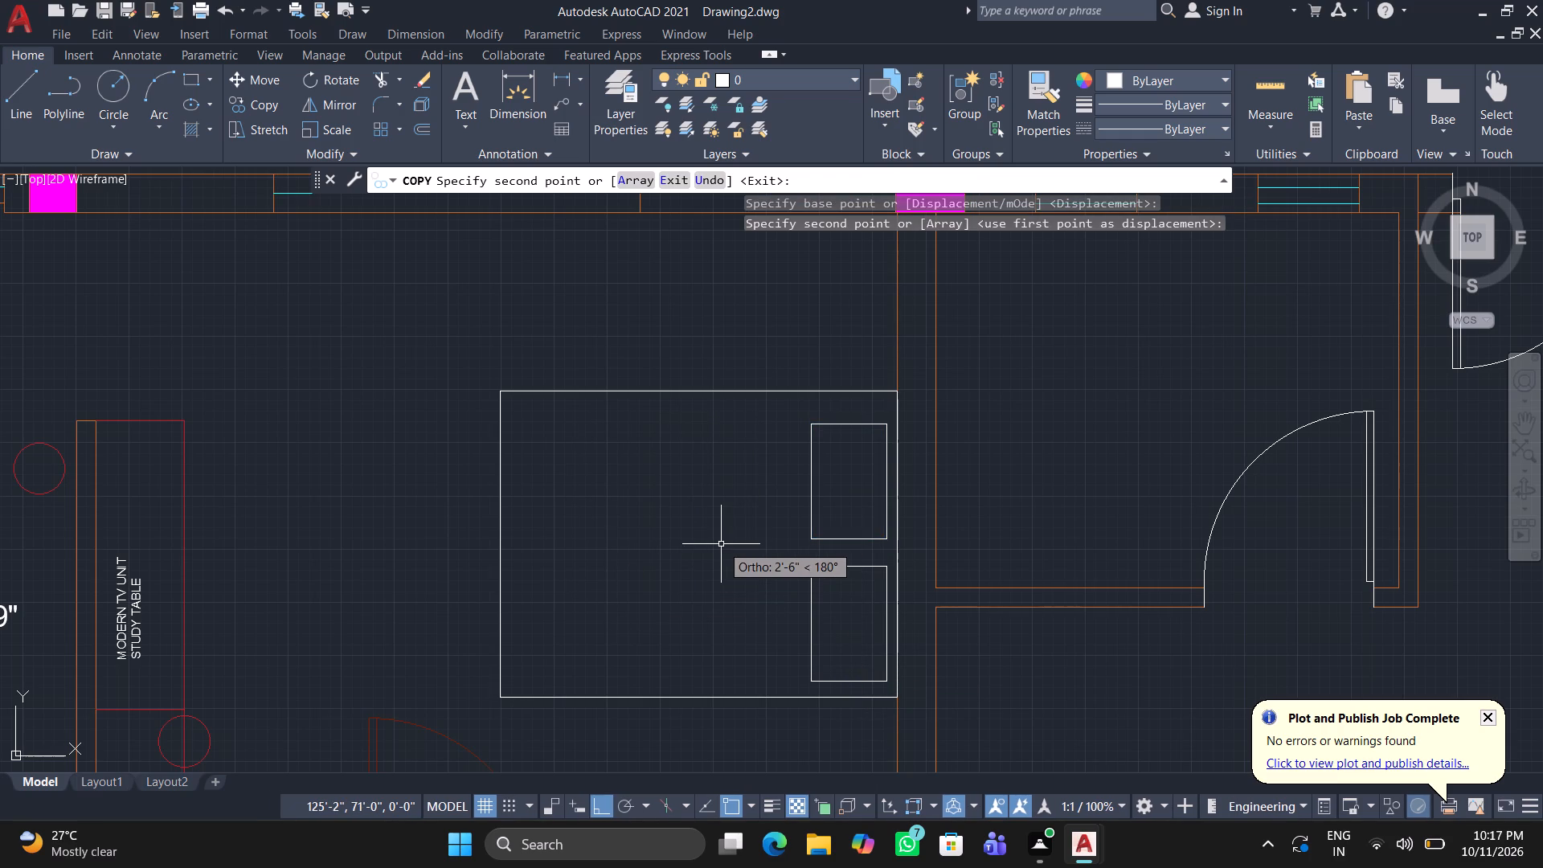
# Move the upper pillow rectangle straight up by about 2".
pyautogui.moveTo(792, 412); pyautogui.dragTo(808, 436)
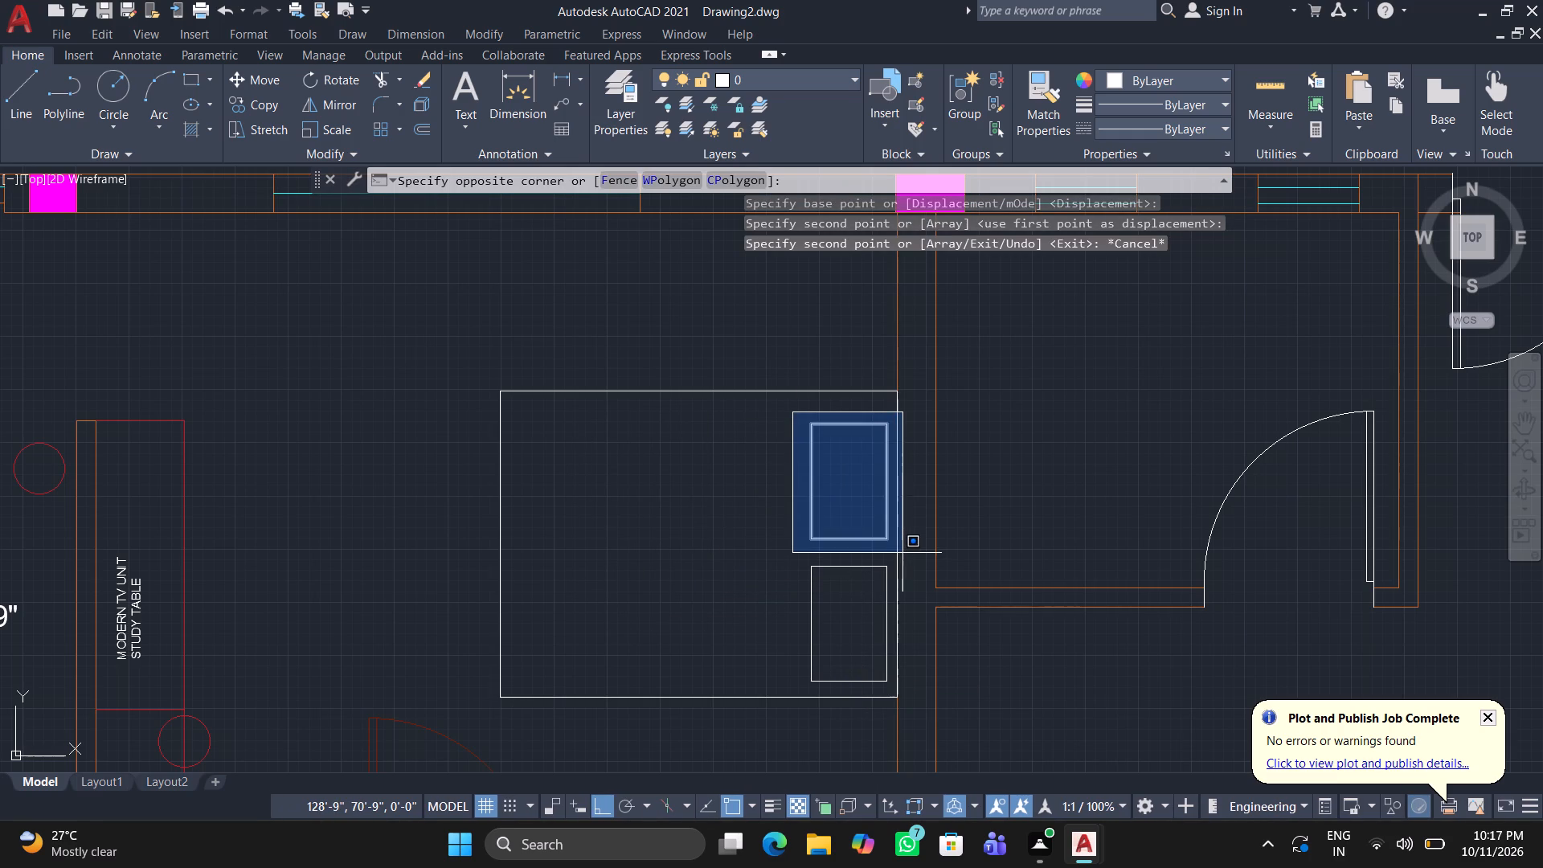
pyautogui.click(897, 551)
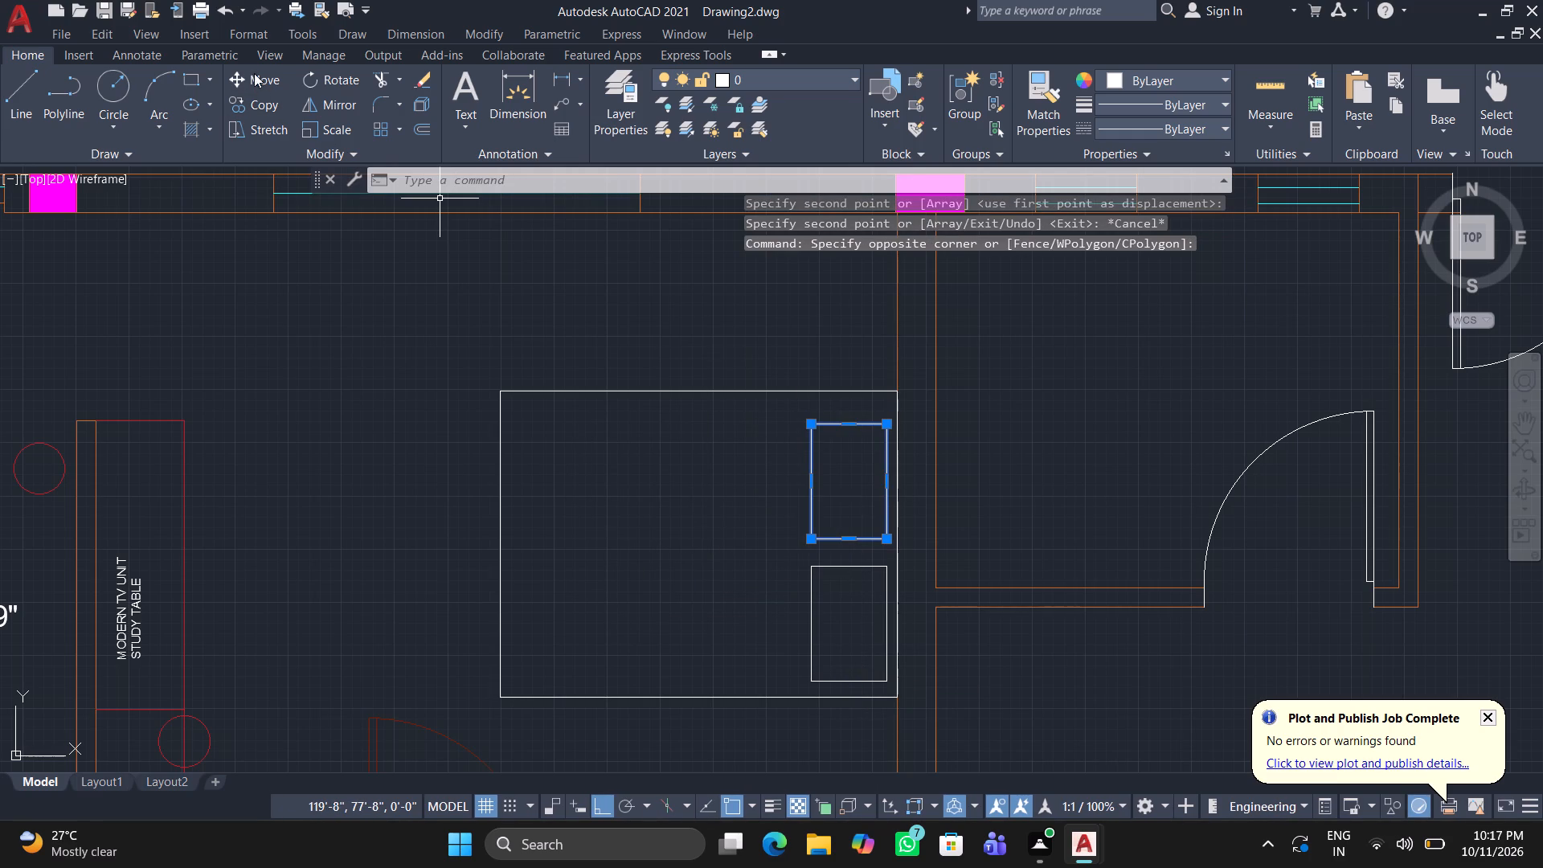
pyautogui.moveTo(254, 72); pyautogui.dragTo(256, 84)
pyautogui.click(838, 485)
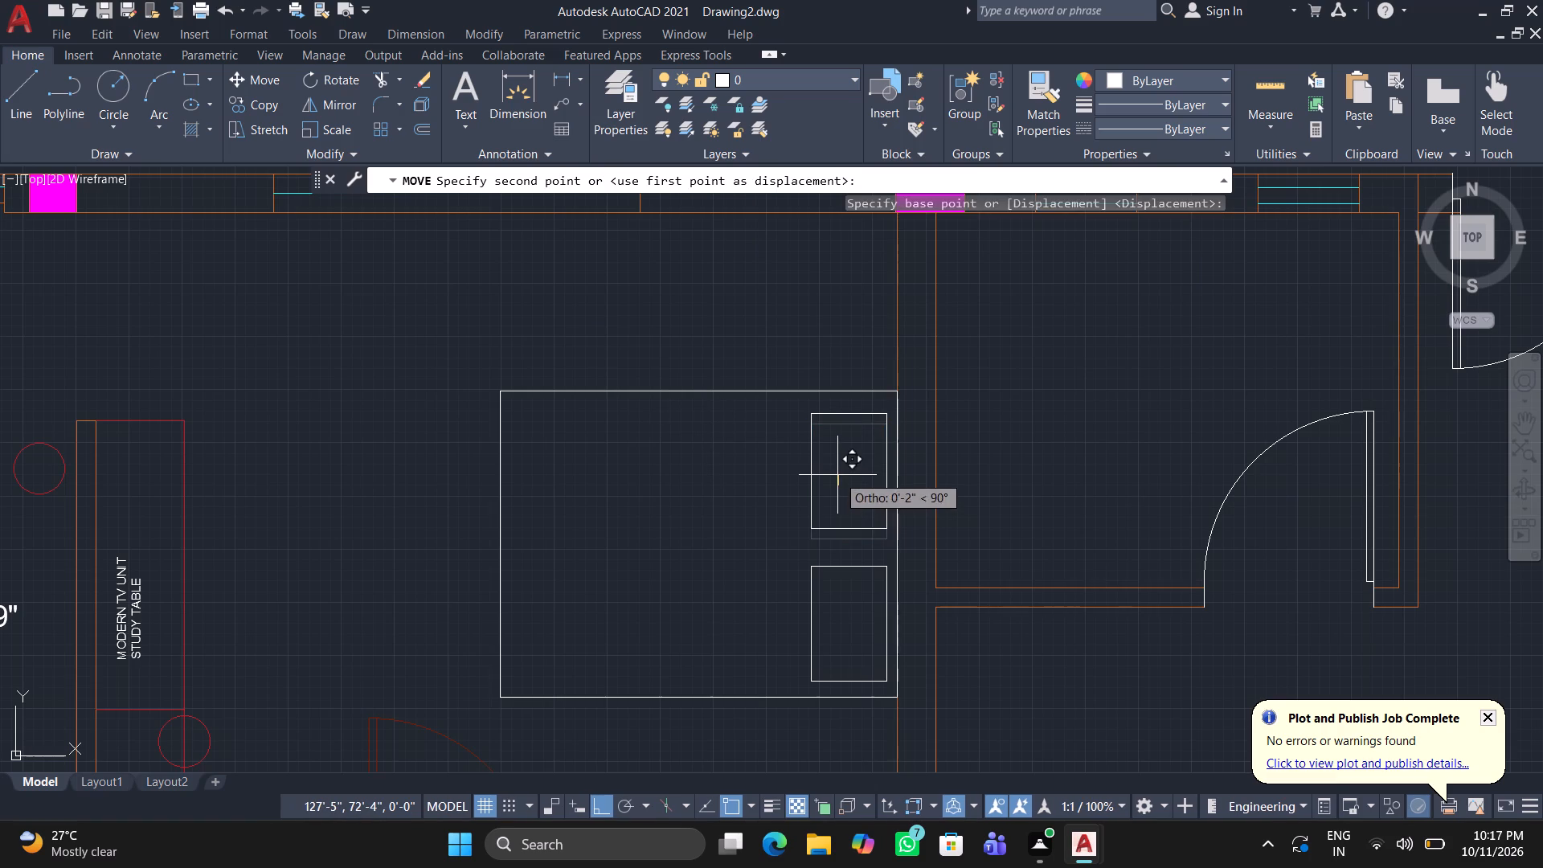
pyautogui.click(837, 475)
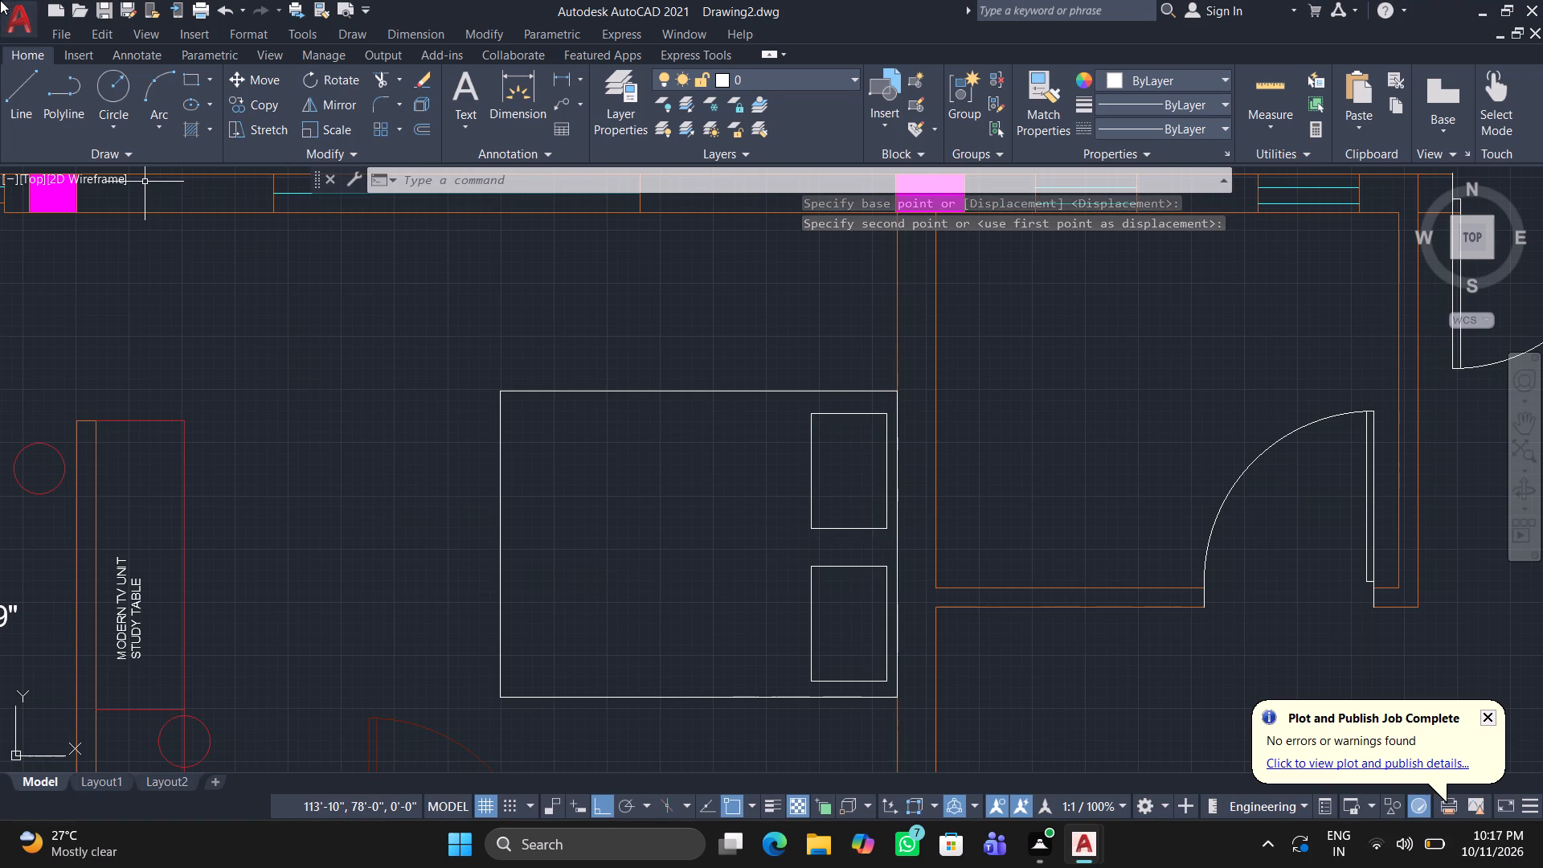
# Draw a vertical line about 2" inside the bed's foot edge, running from the bed's upper edge to its lower edge.
pyautogui.click(6, 92)
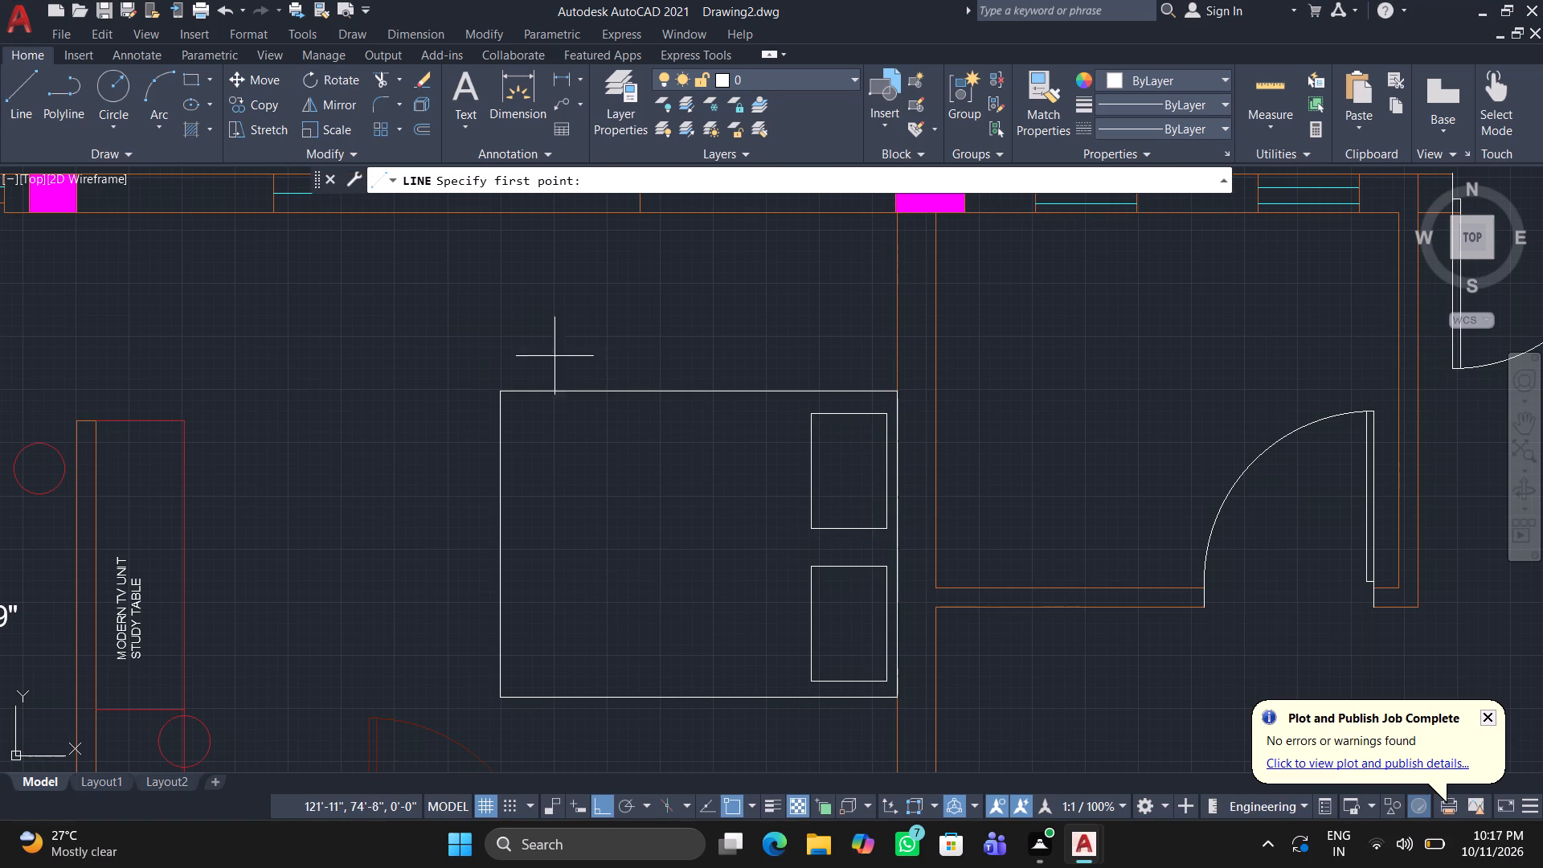
pyautogui.click(494, 395)
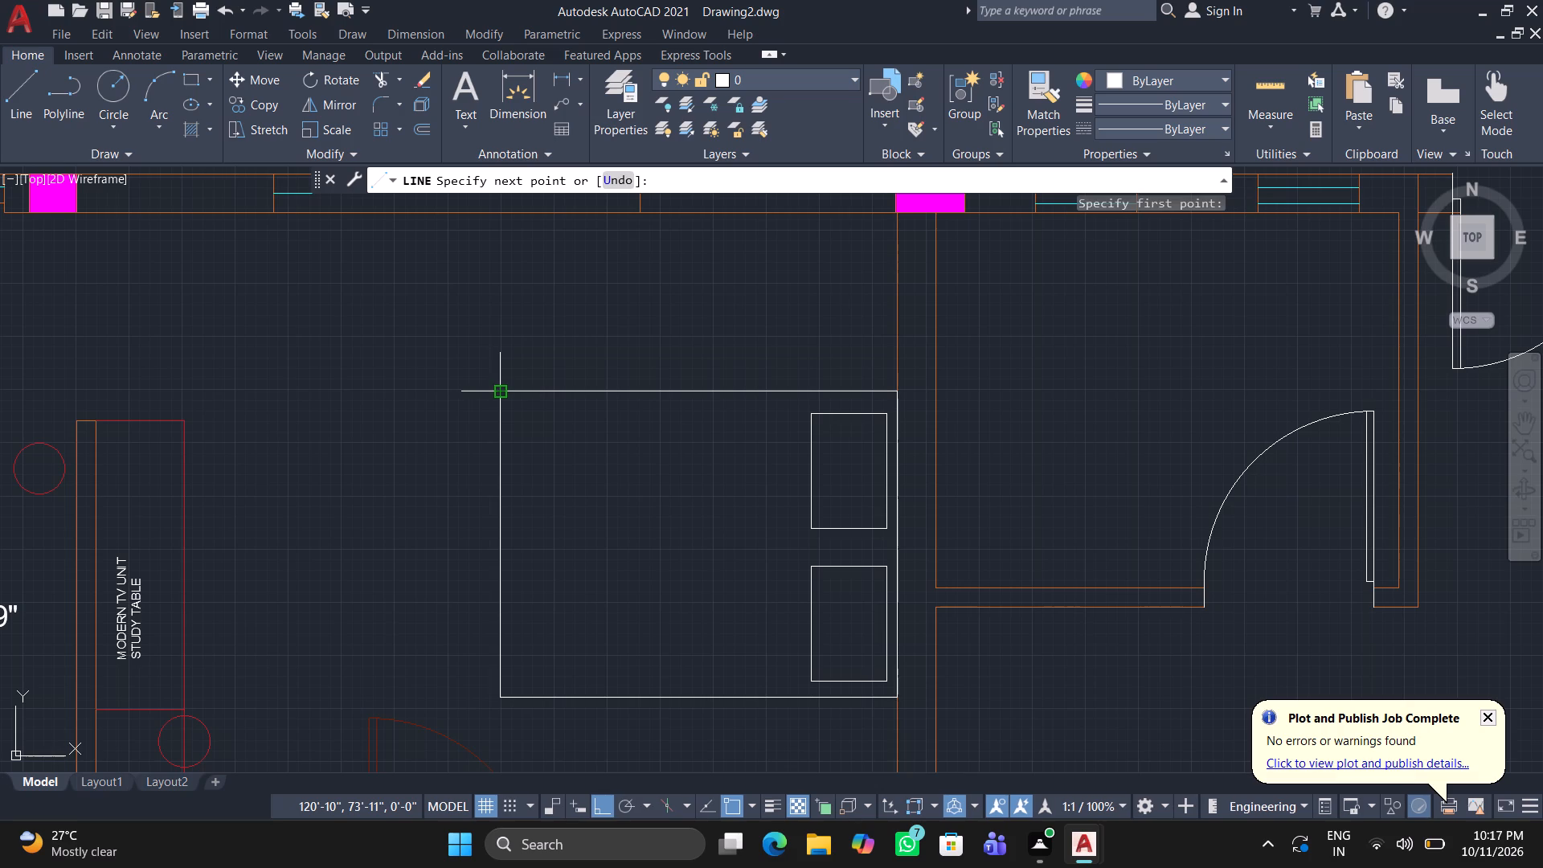
pyautogui.scroll(1, 530, 389)
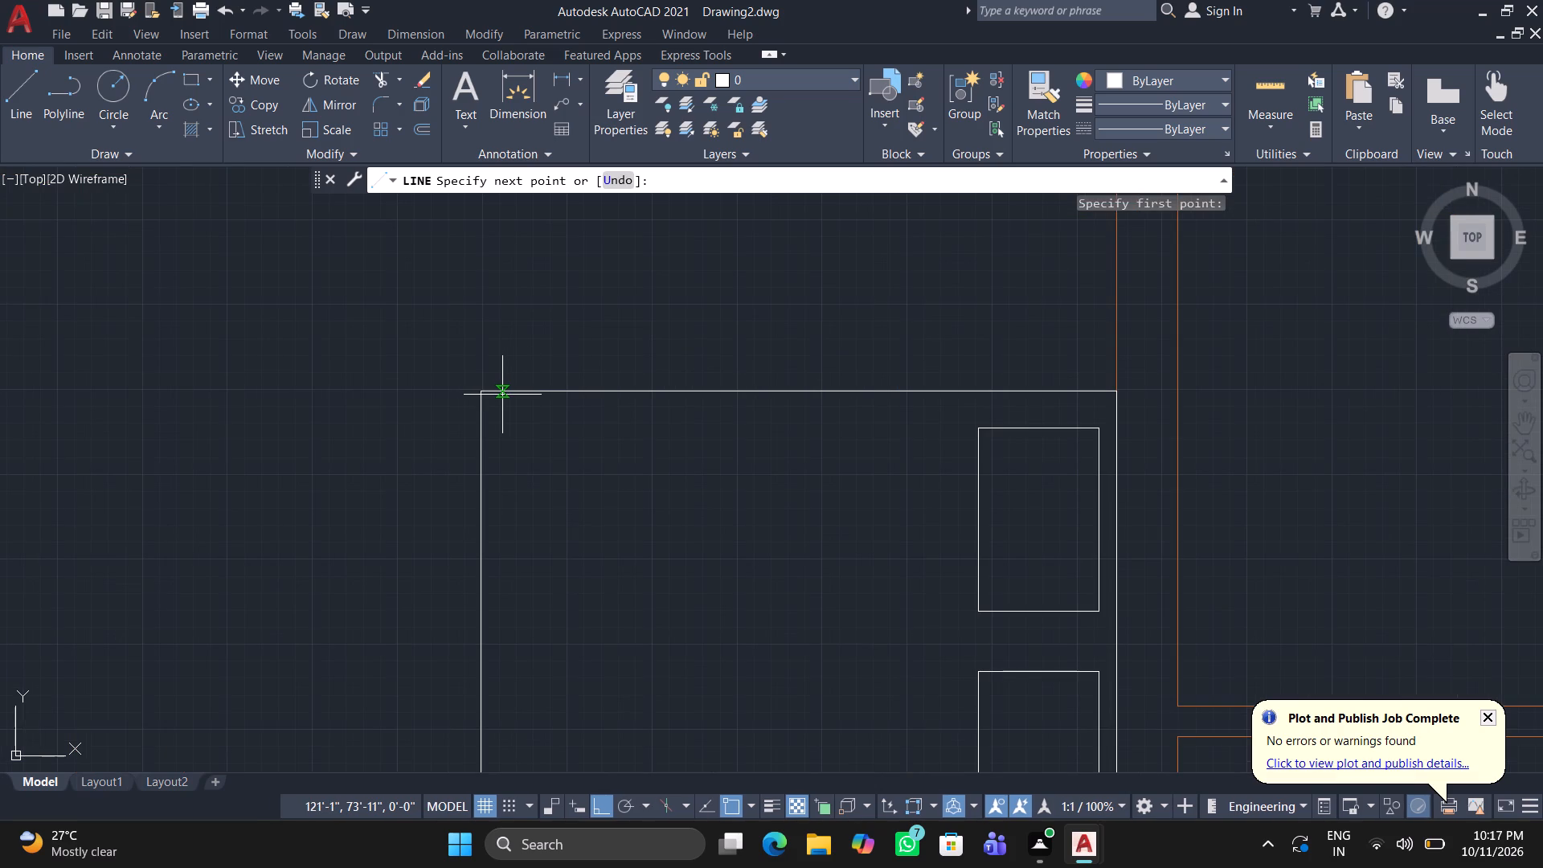
pyautogui.click(496, 399)
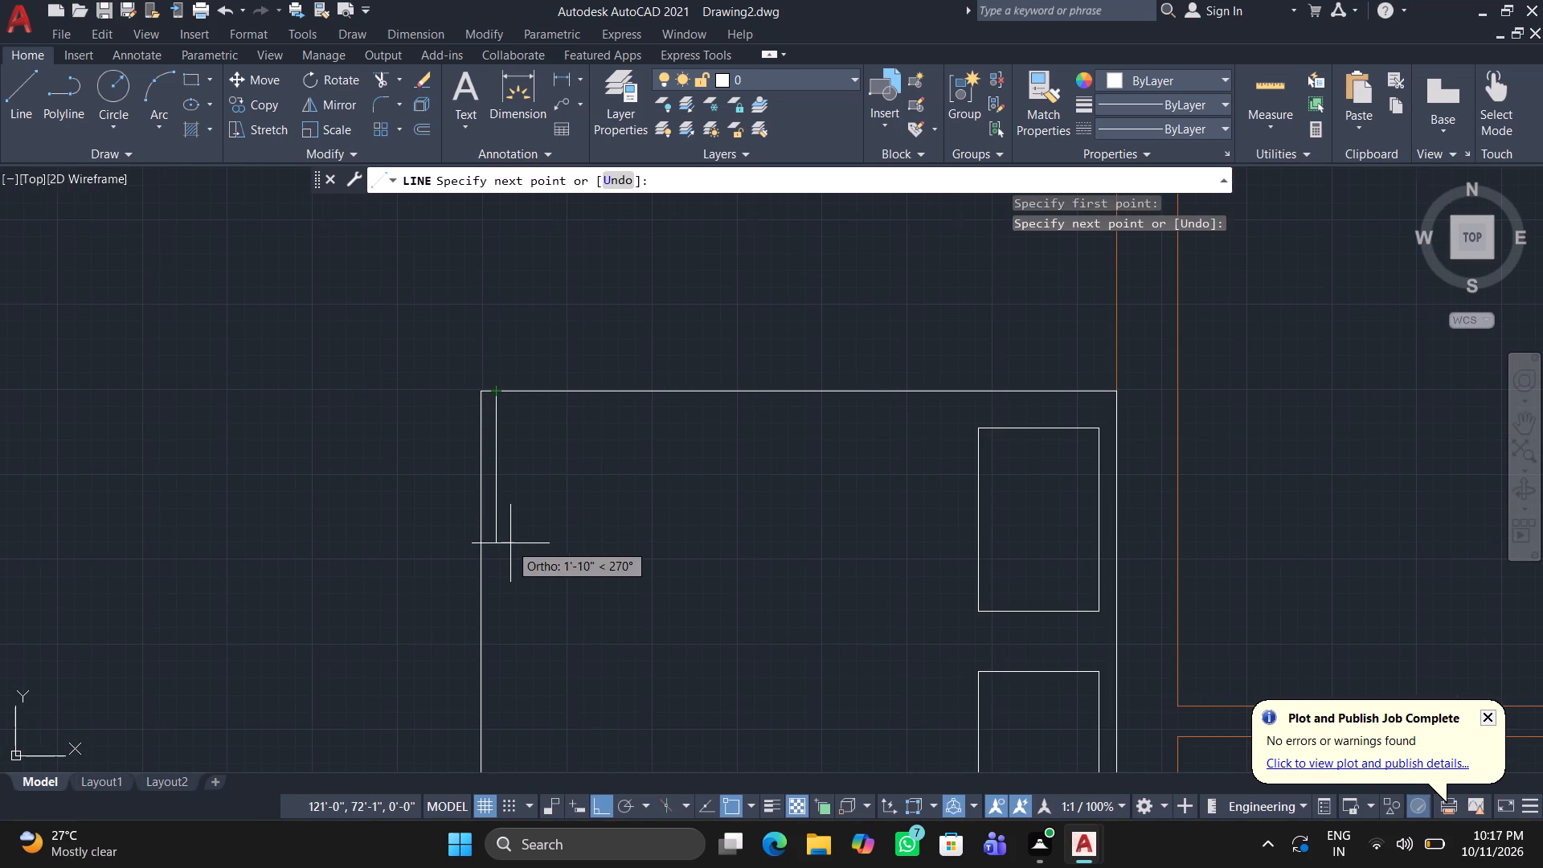
pyautogui.scroll(-1, 511, 544)
pyautogui.moveTo(513, 547); pyautogui.dragTo(540, 403, button='middle')
pyautogui.scroll(2, 543, 603)
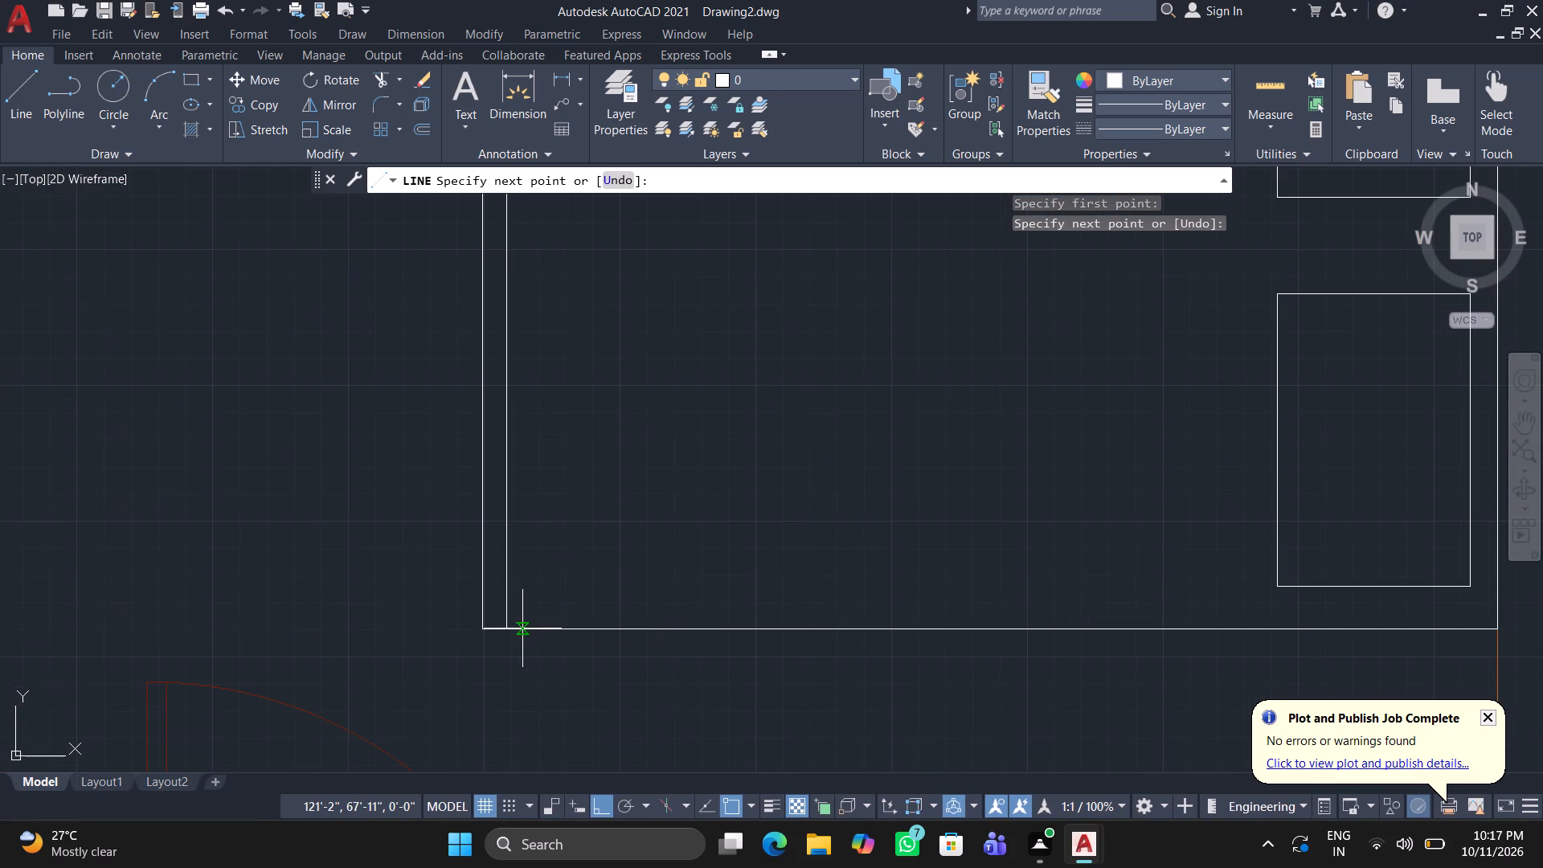
pyautogui.click(510, 630)
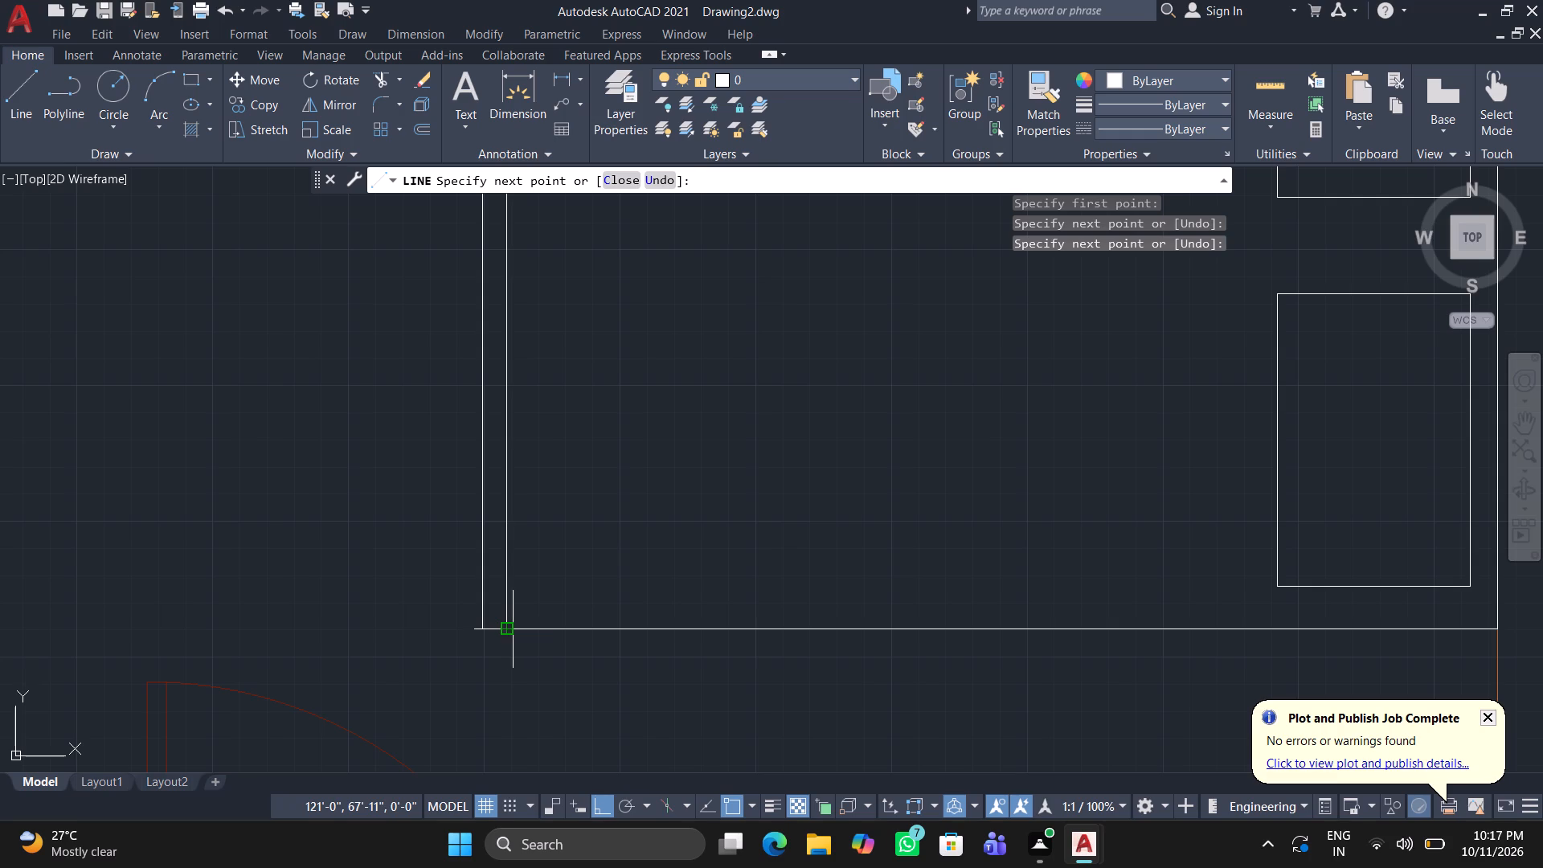
pyautogui.press('Return')
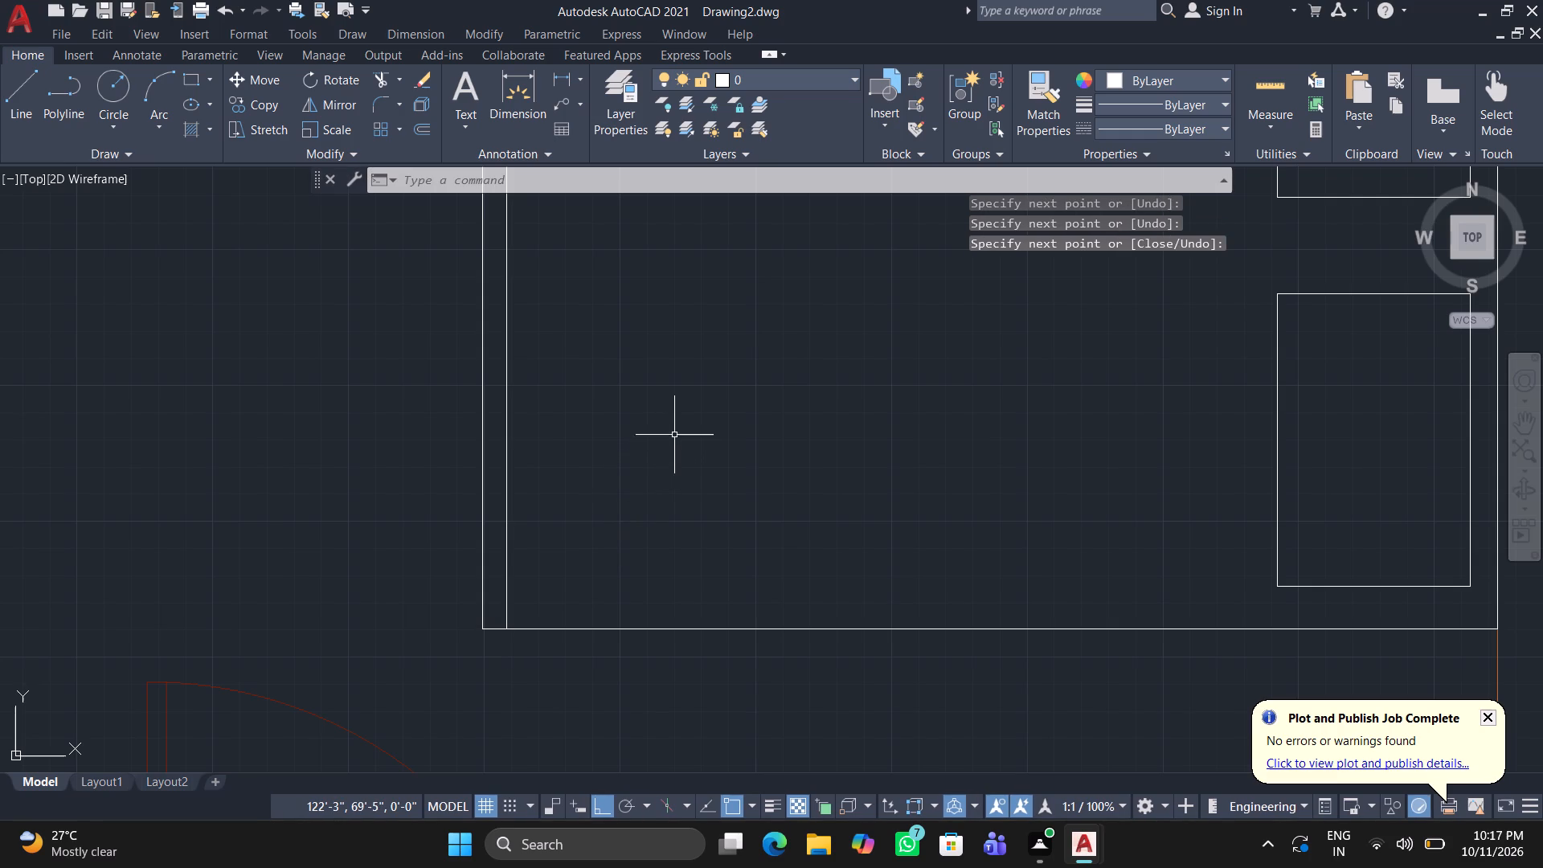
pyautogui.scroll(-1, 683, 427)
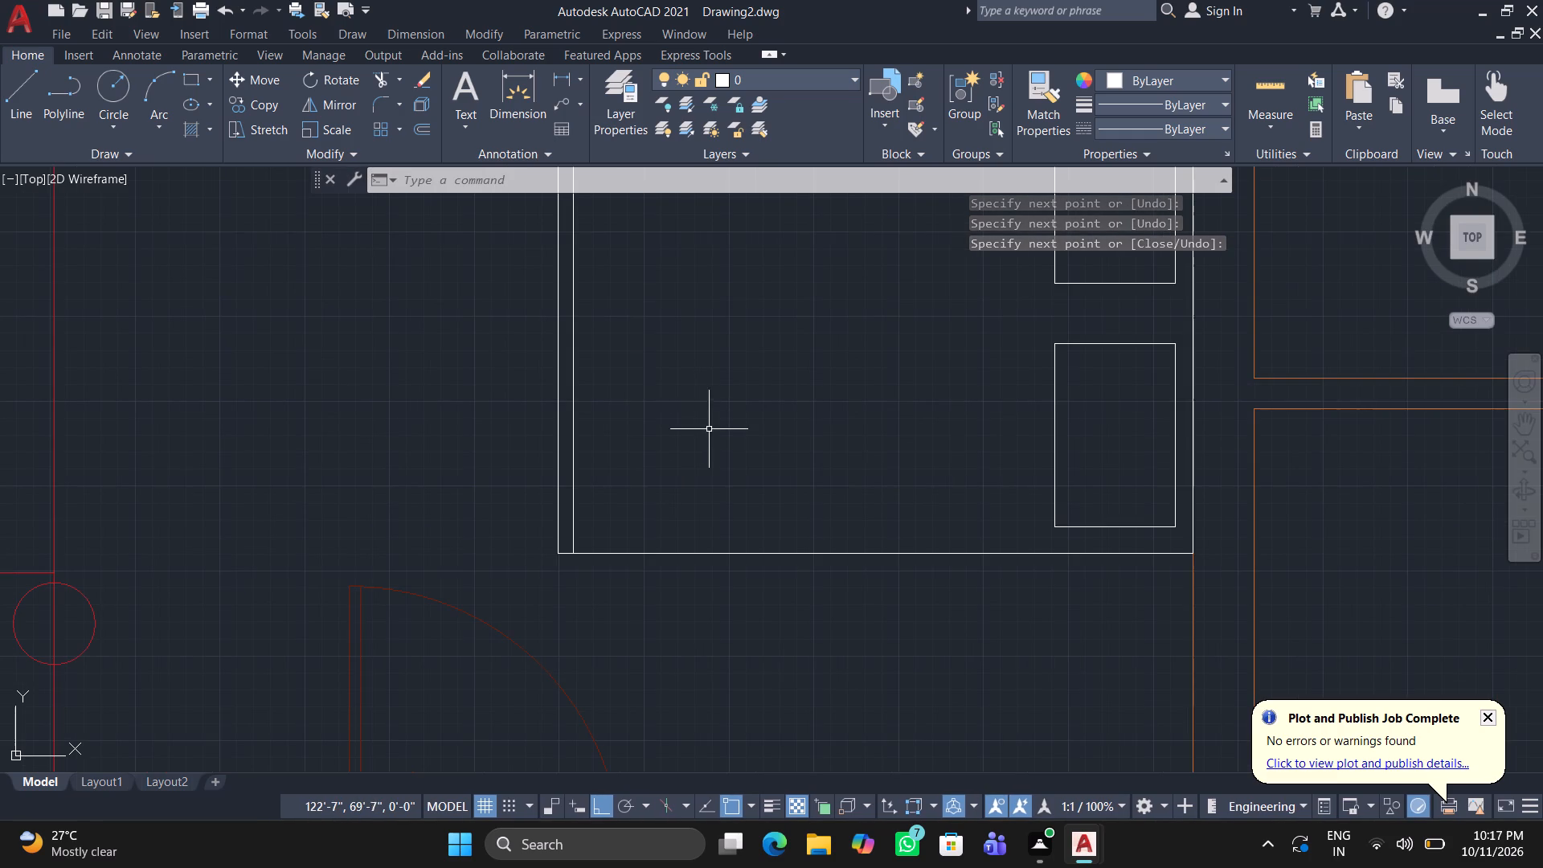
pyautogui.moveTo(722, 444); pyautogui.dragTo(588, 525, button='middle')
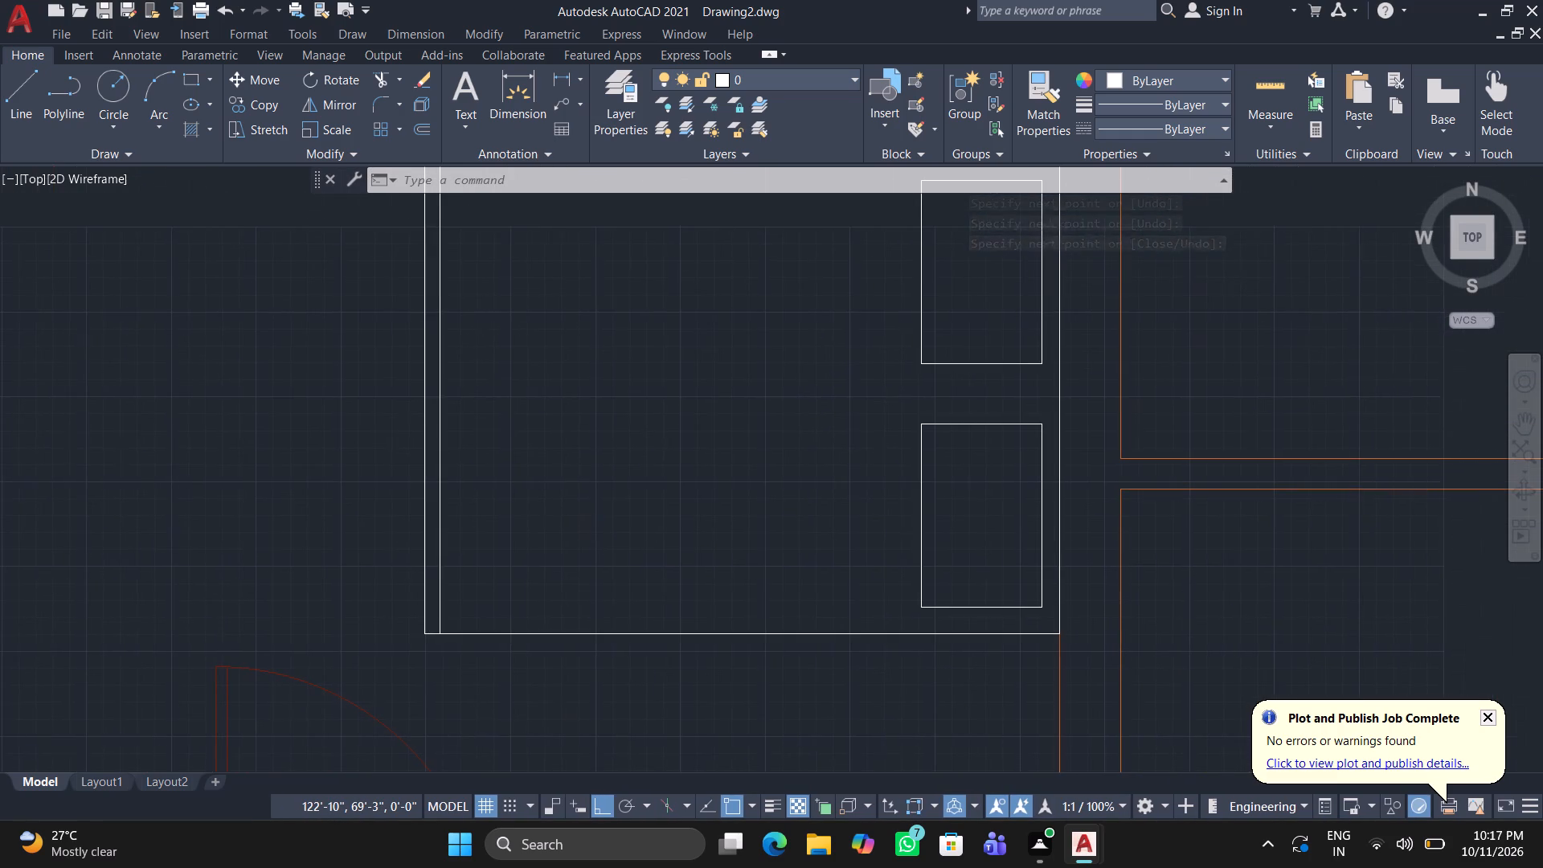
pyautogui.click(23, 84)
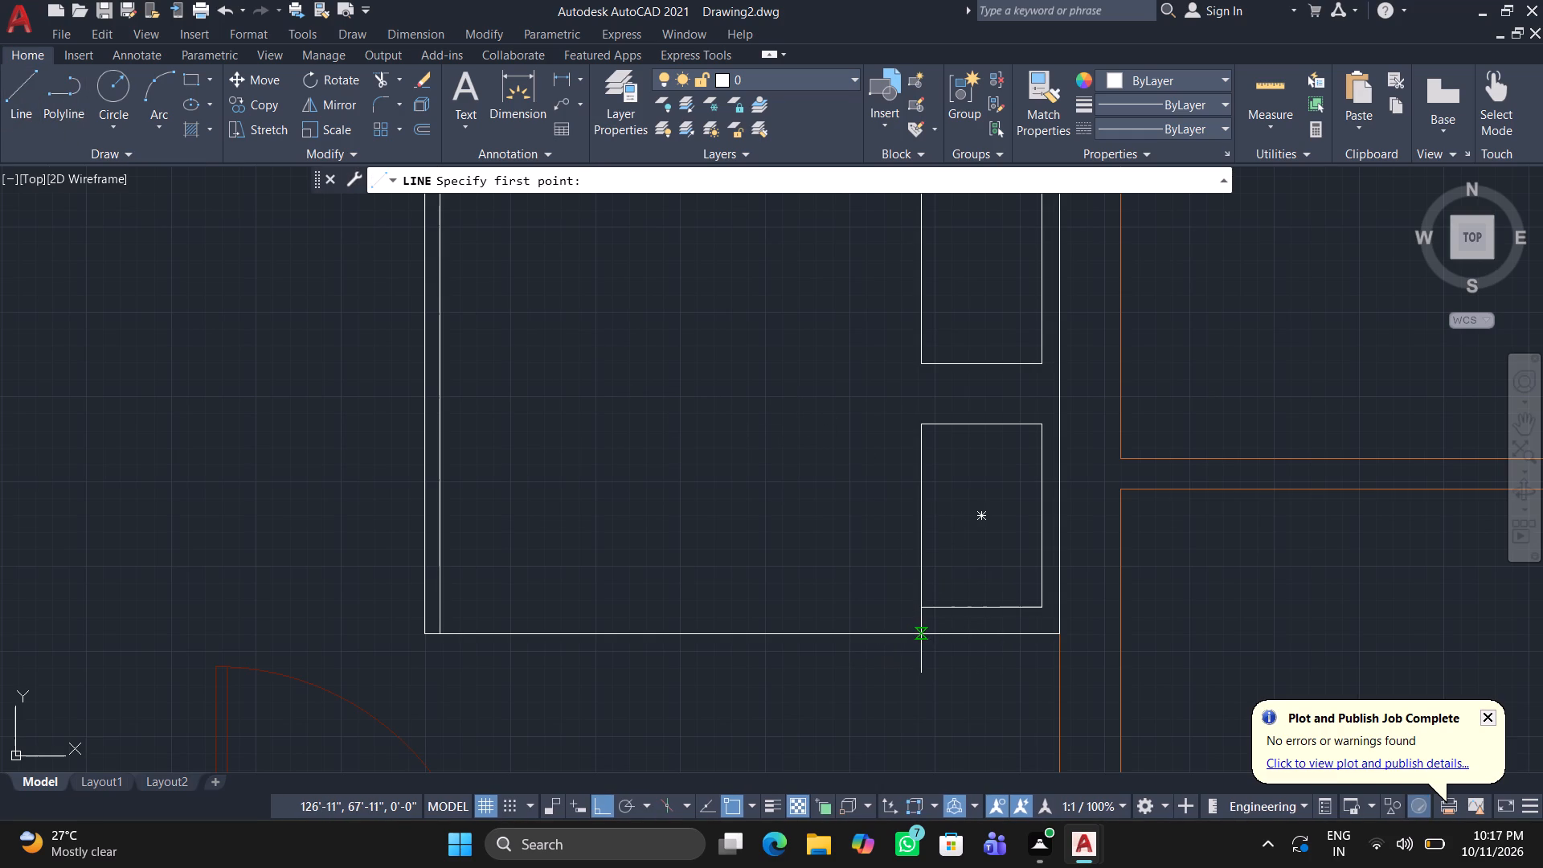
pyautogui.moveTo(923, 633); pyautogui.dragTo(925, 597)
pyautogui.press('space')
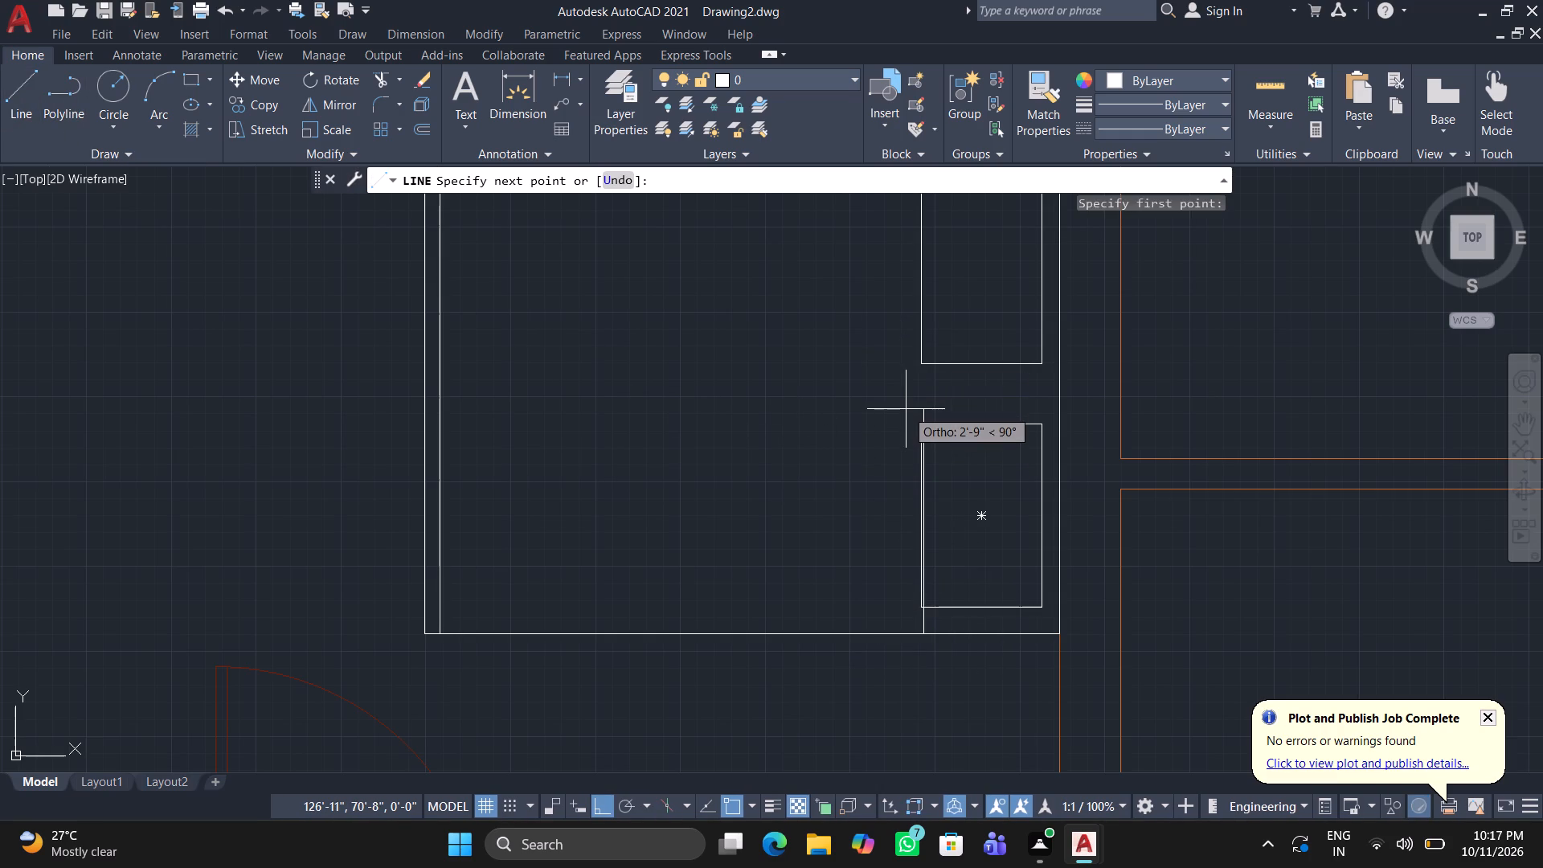
# Draw a line from the lower pillow's inner corner to the bed's lower edge, and straight up along the pillows to the upper pillow's inner side.
pyautogui.press('space')
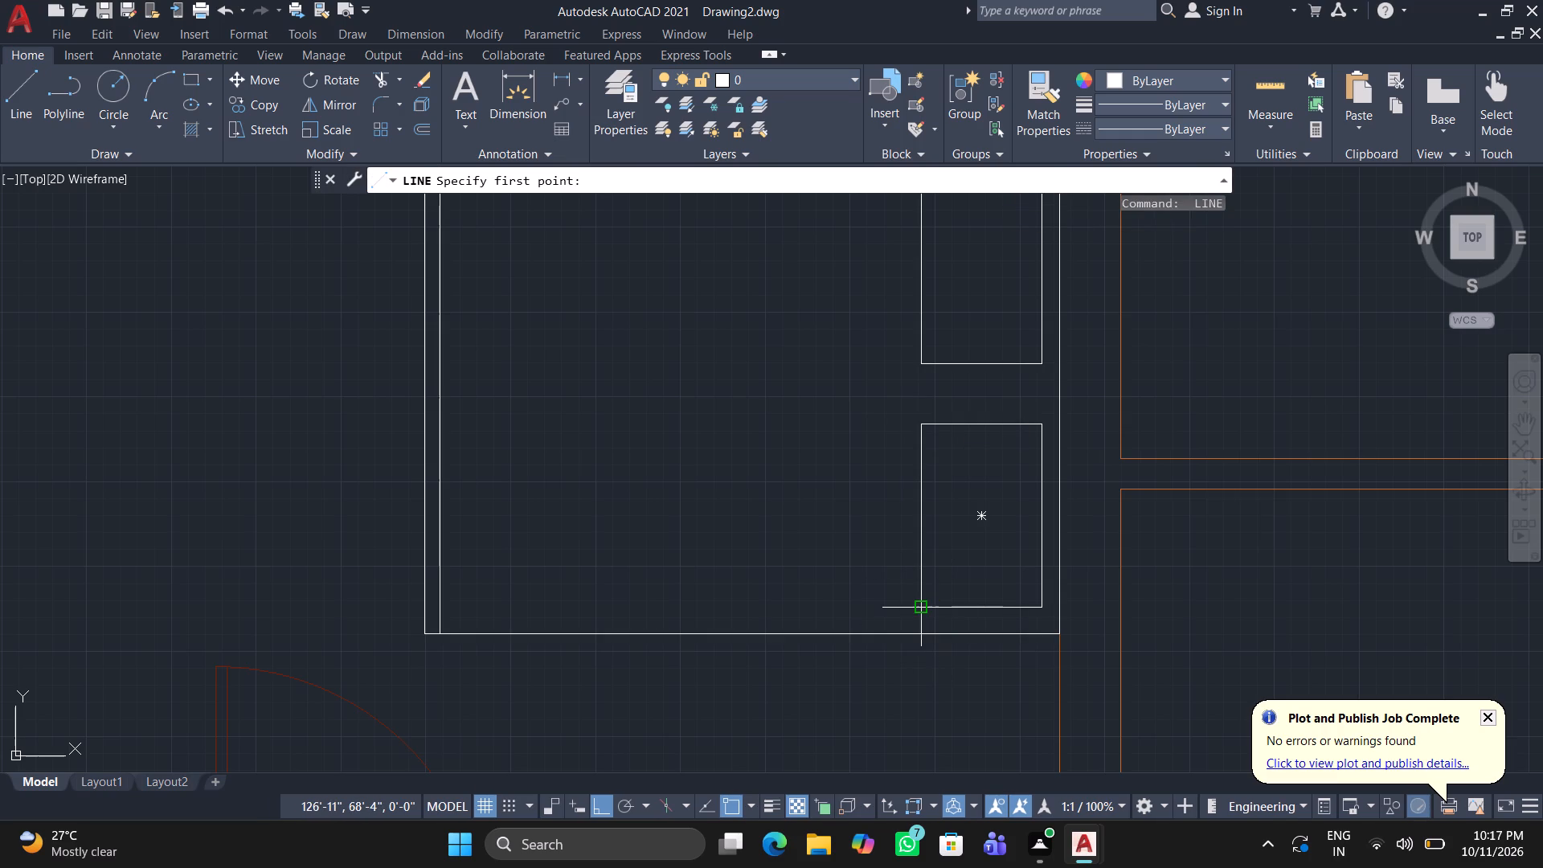
pyautogui.click(916, 603)
pyautogui.click(915, 637)
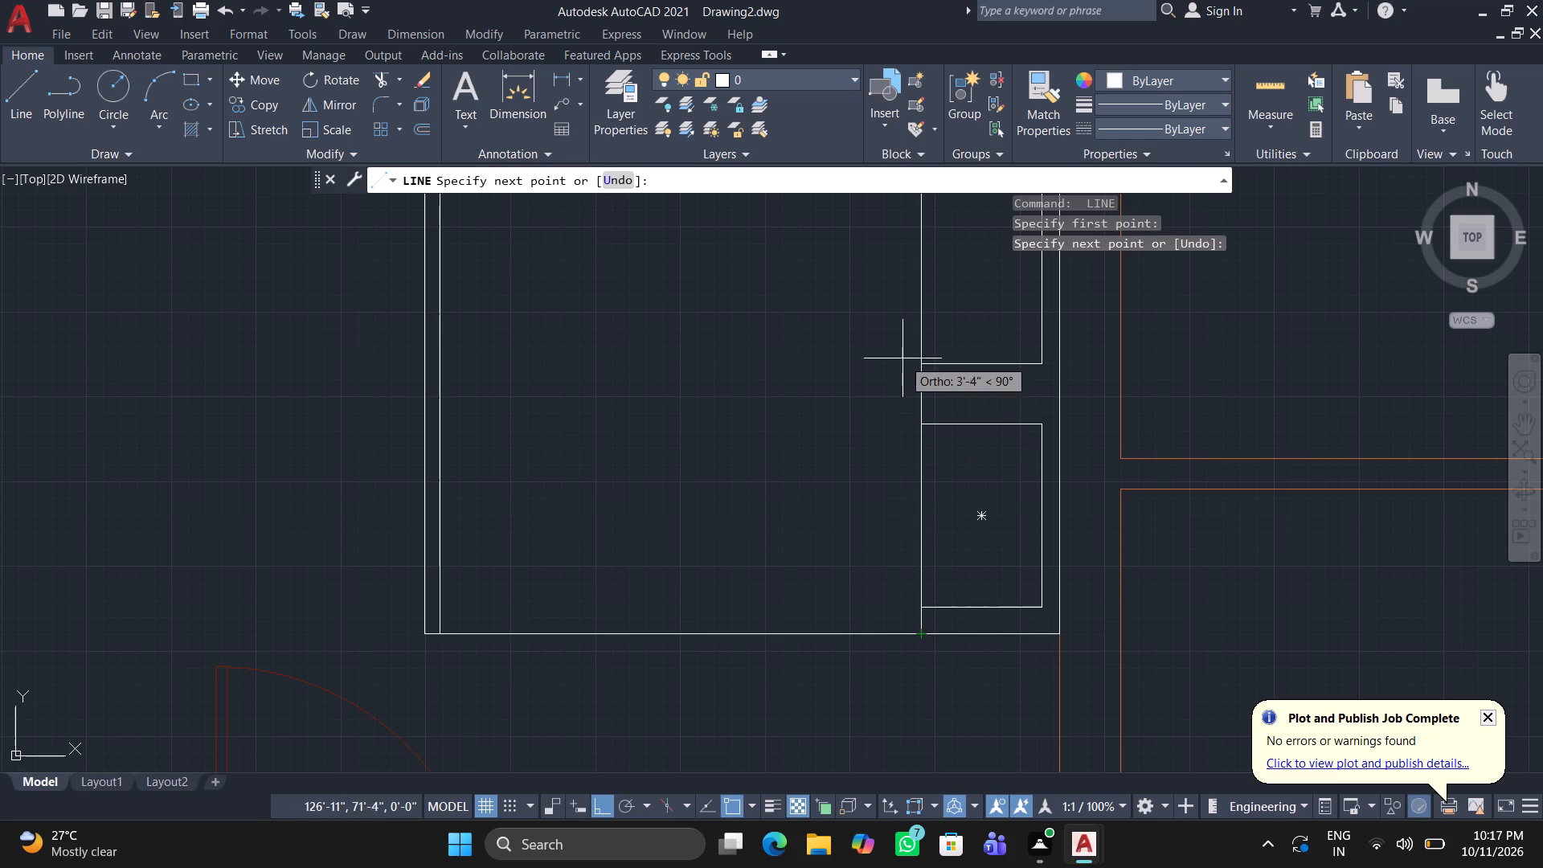
pyautogui.moveTo(928, 269); pyautogui.dragTo(919, 614, button='middle')
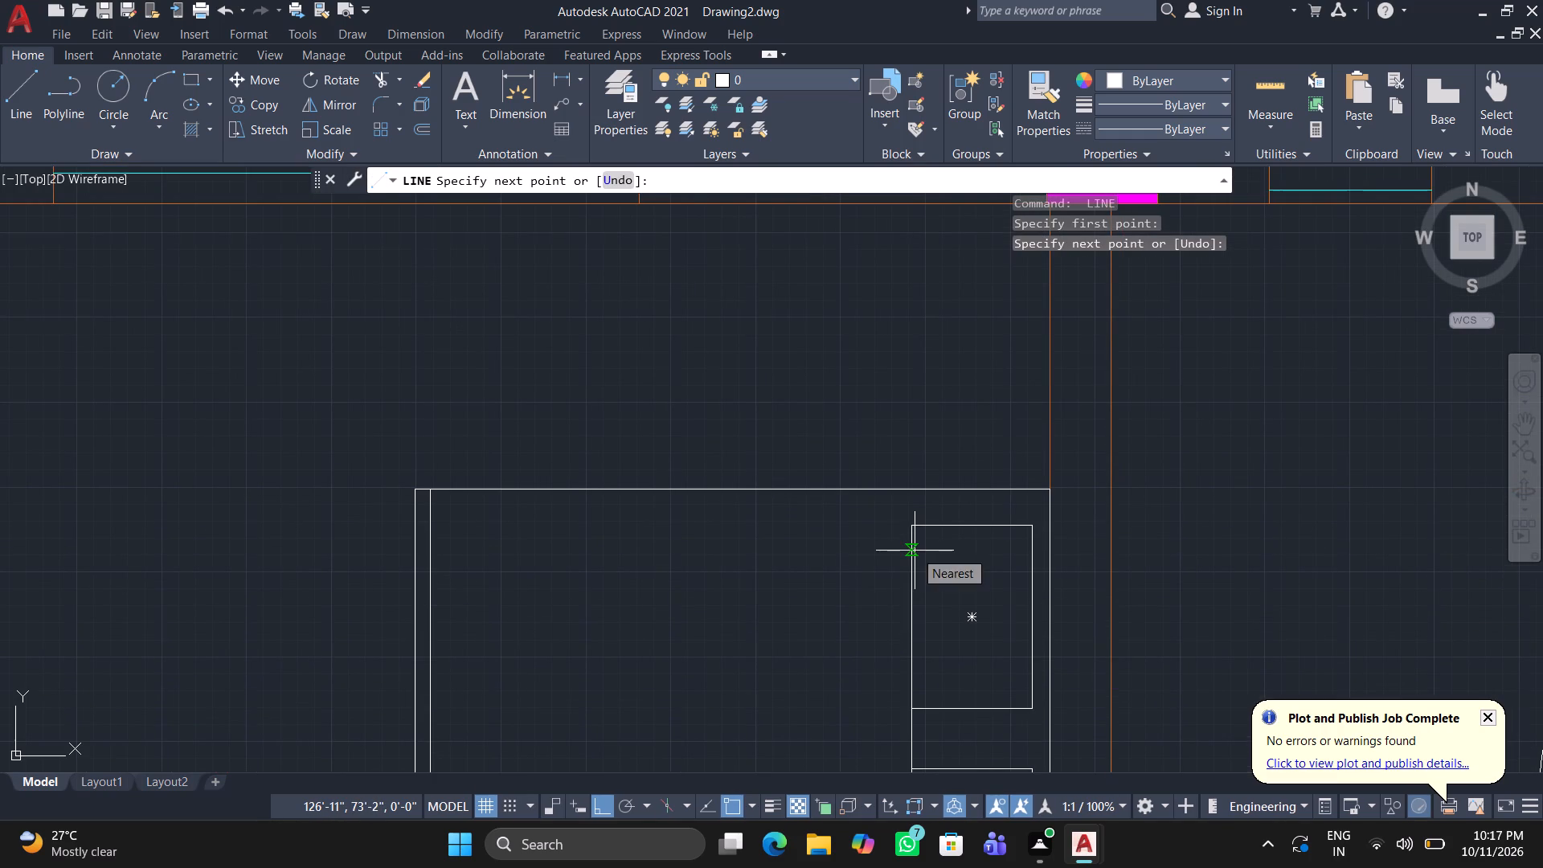
pyautogui.click(911, 573)
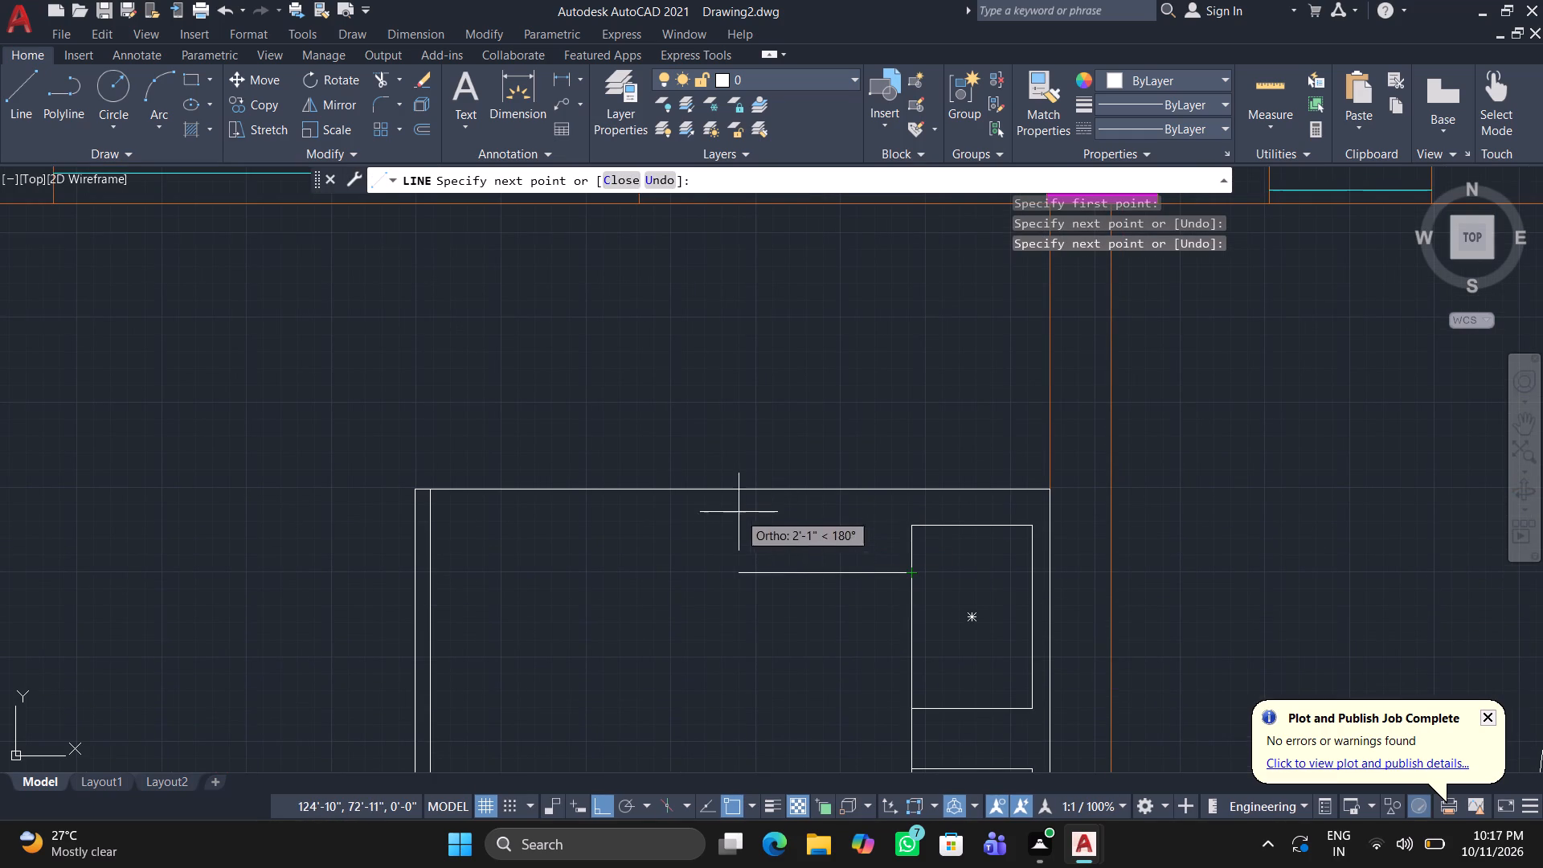
# Continue the line into a triangular sheet fold about 1'-5" by 1'-0", between the bed's upper edge and the upper pillow's inner side.
pyautogui.click(798, 483)
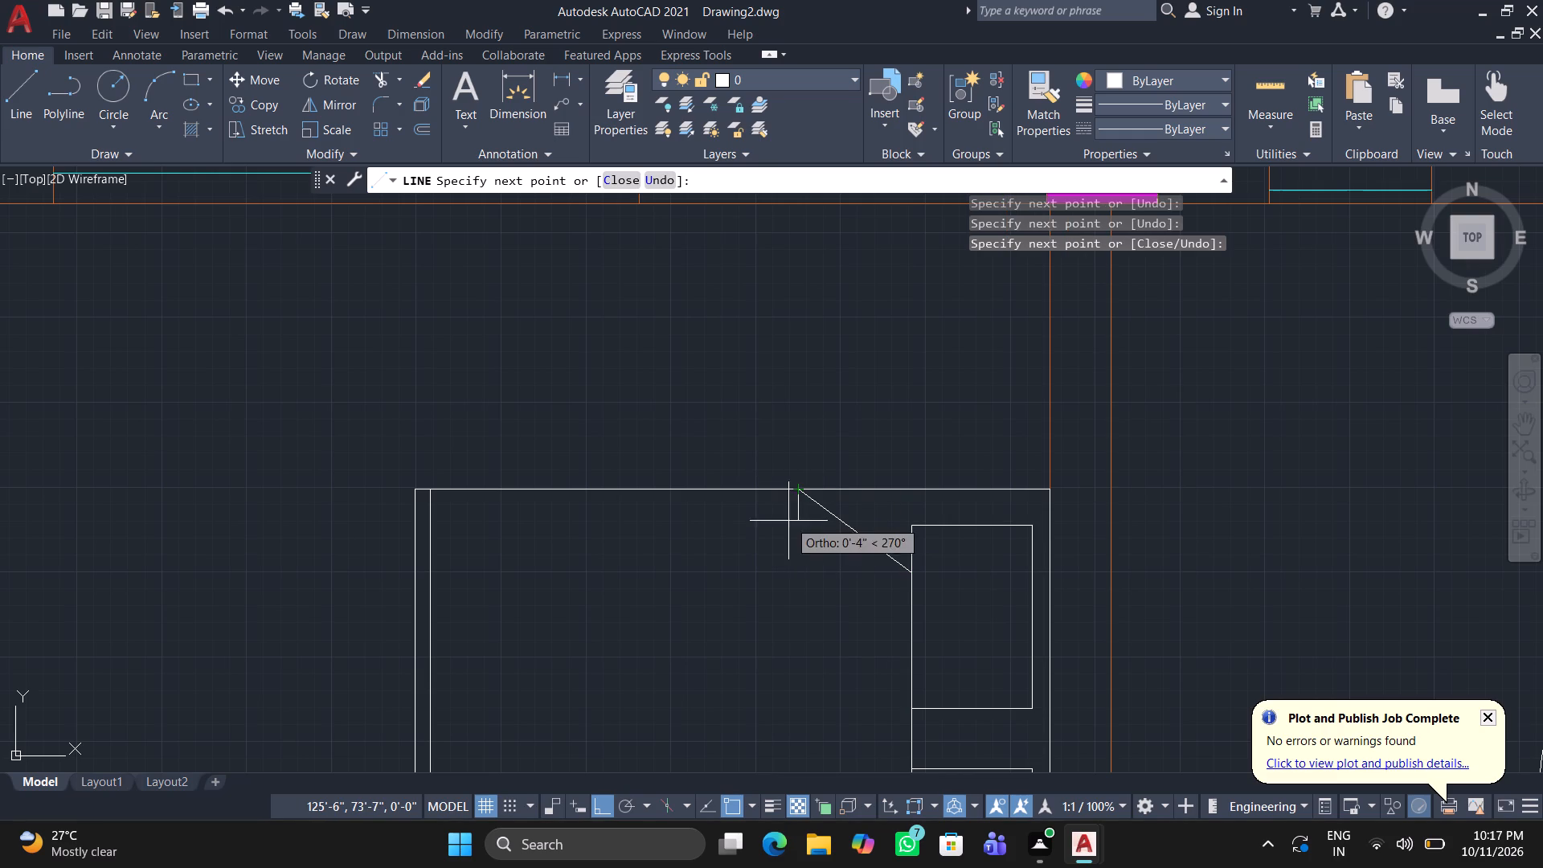
pyautogui.click(807, 579)
pyautogui.scroll(2, 897, 580)
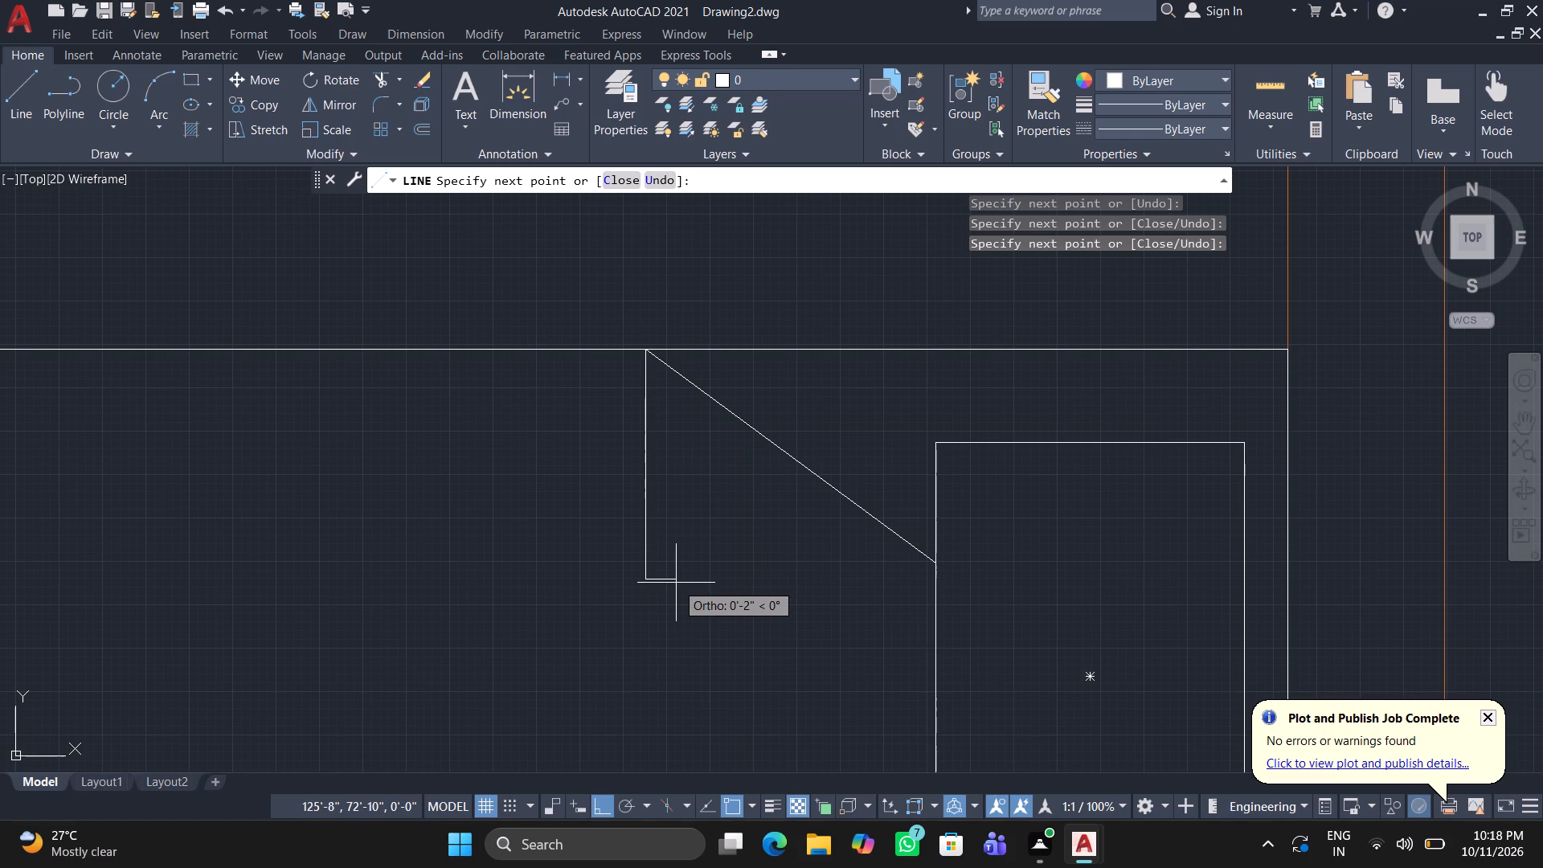
pyautogui.moveTo(642, 551); pyautogui.dragTo(656, 551)
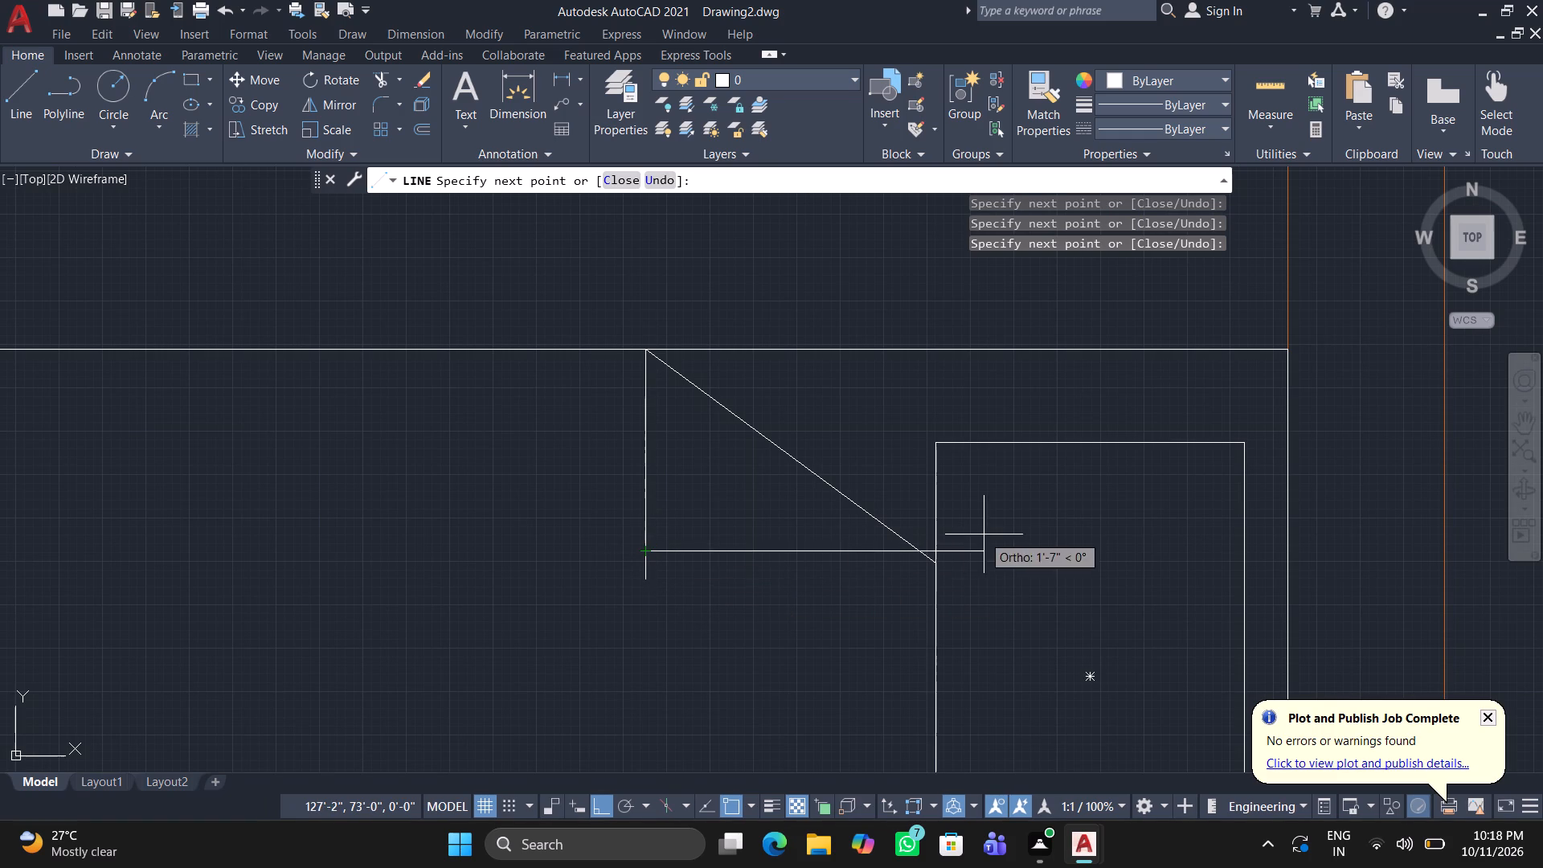
pyautogui.scroll(1, 934, 560)
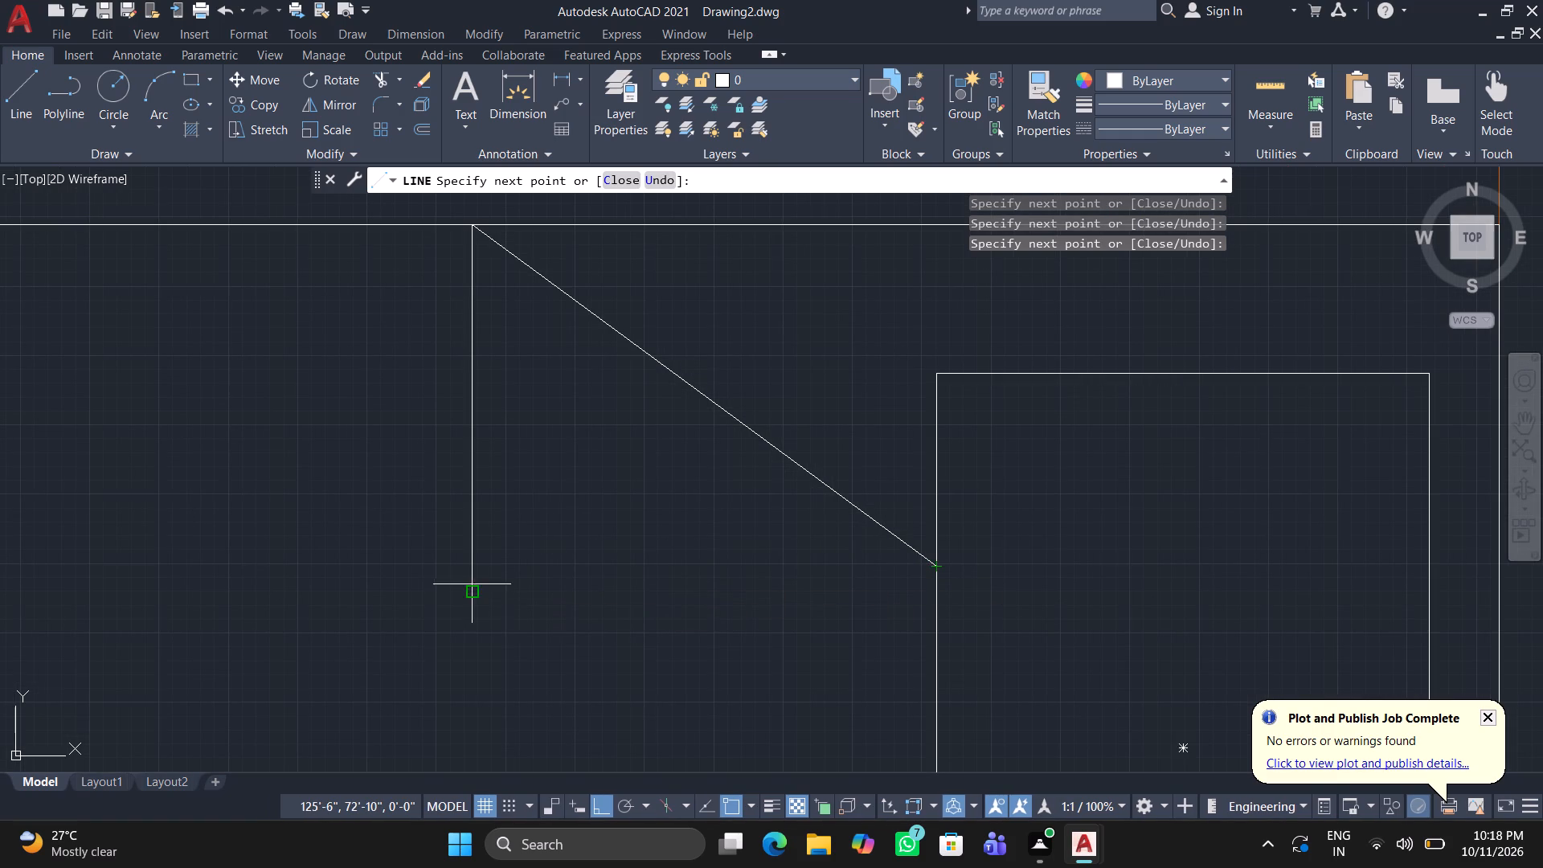
pyautogui.moveTo(475, 572); pyautogui.dragTo(482, 572)
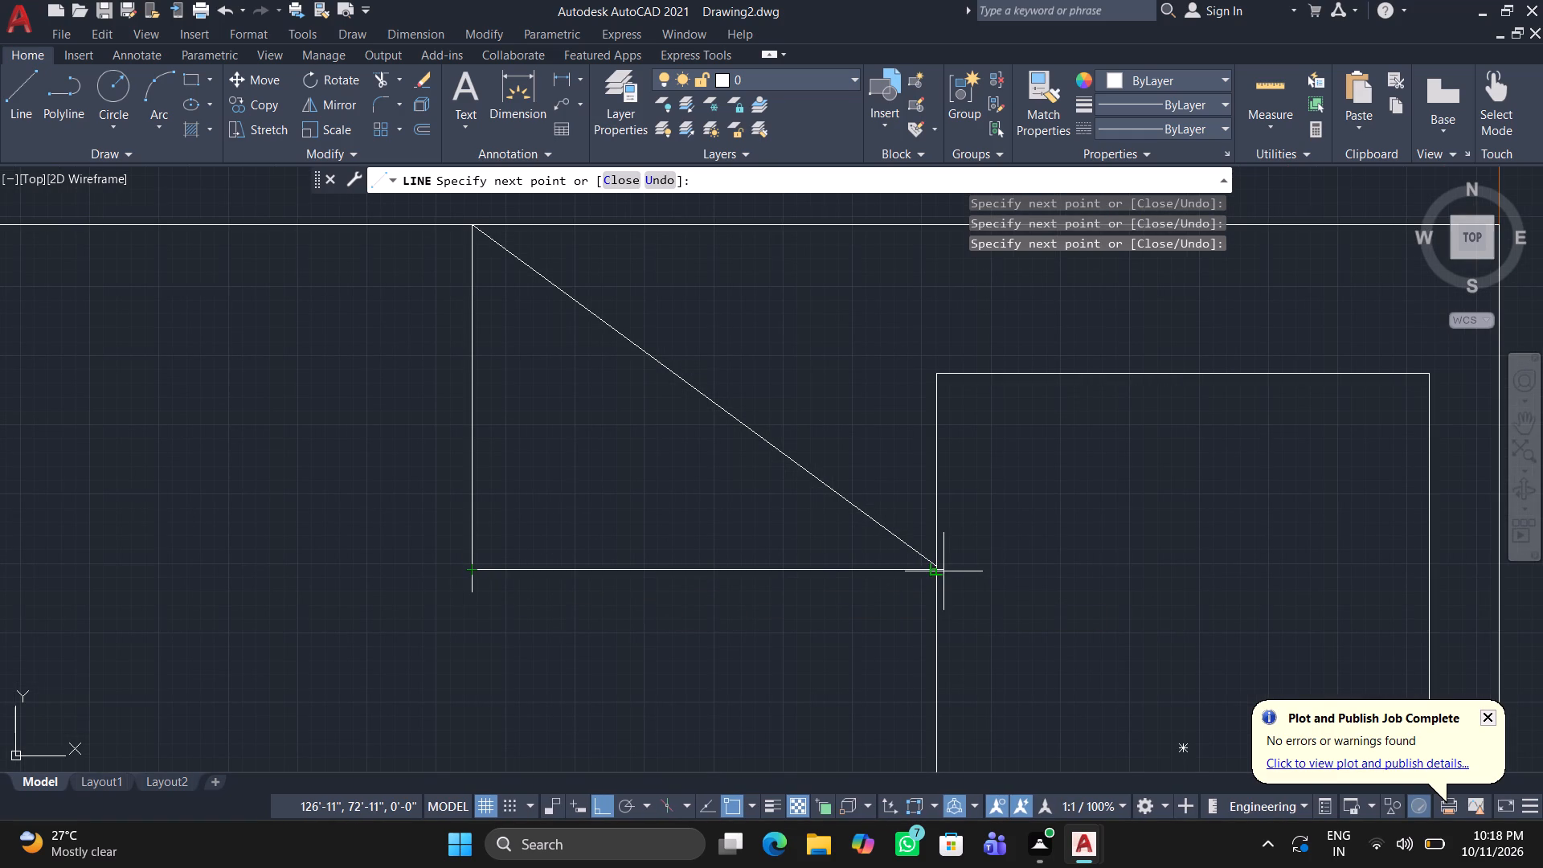
pyautogui.click(935, 572)
pyautogui.press('Escape')
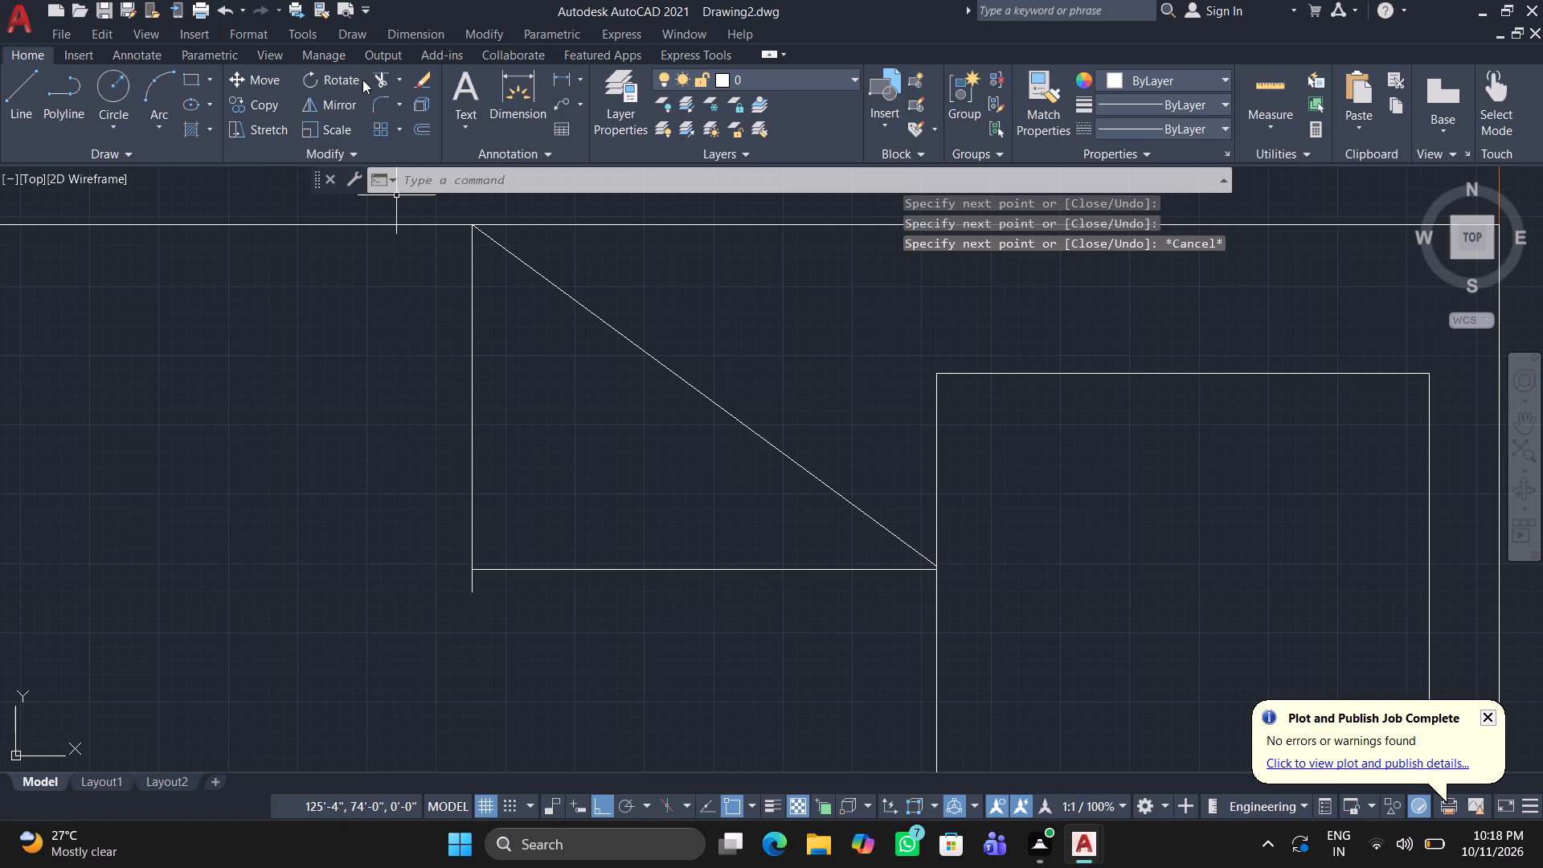
# Trim the short line stub sticking out below the sheet fold's lower corner.
pyautogui.click(375, 73)
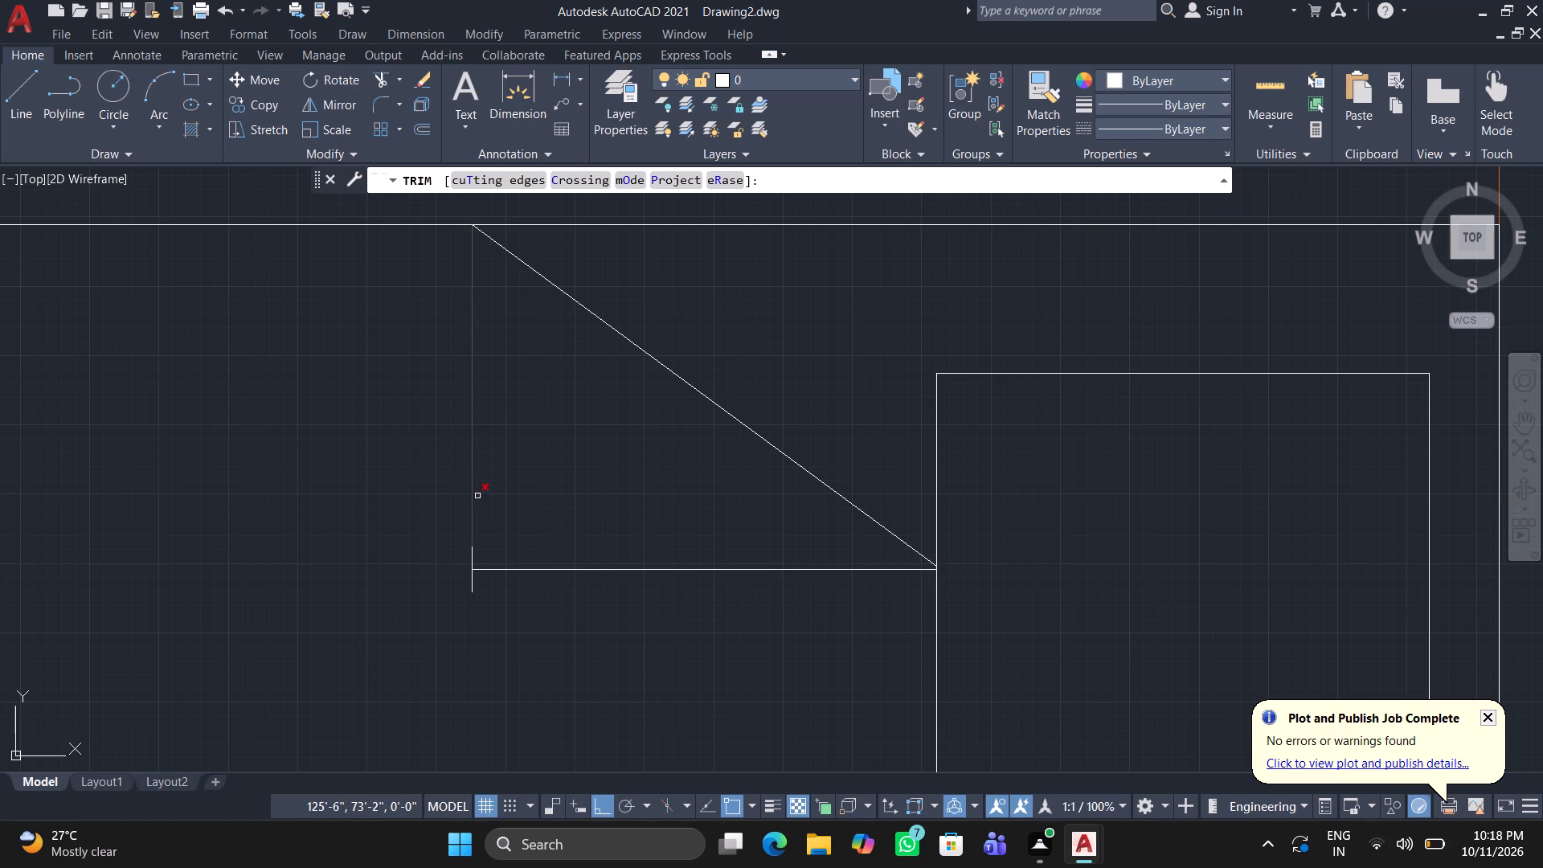
pyautogui.click(472, 584)
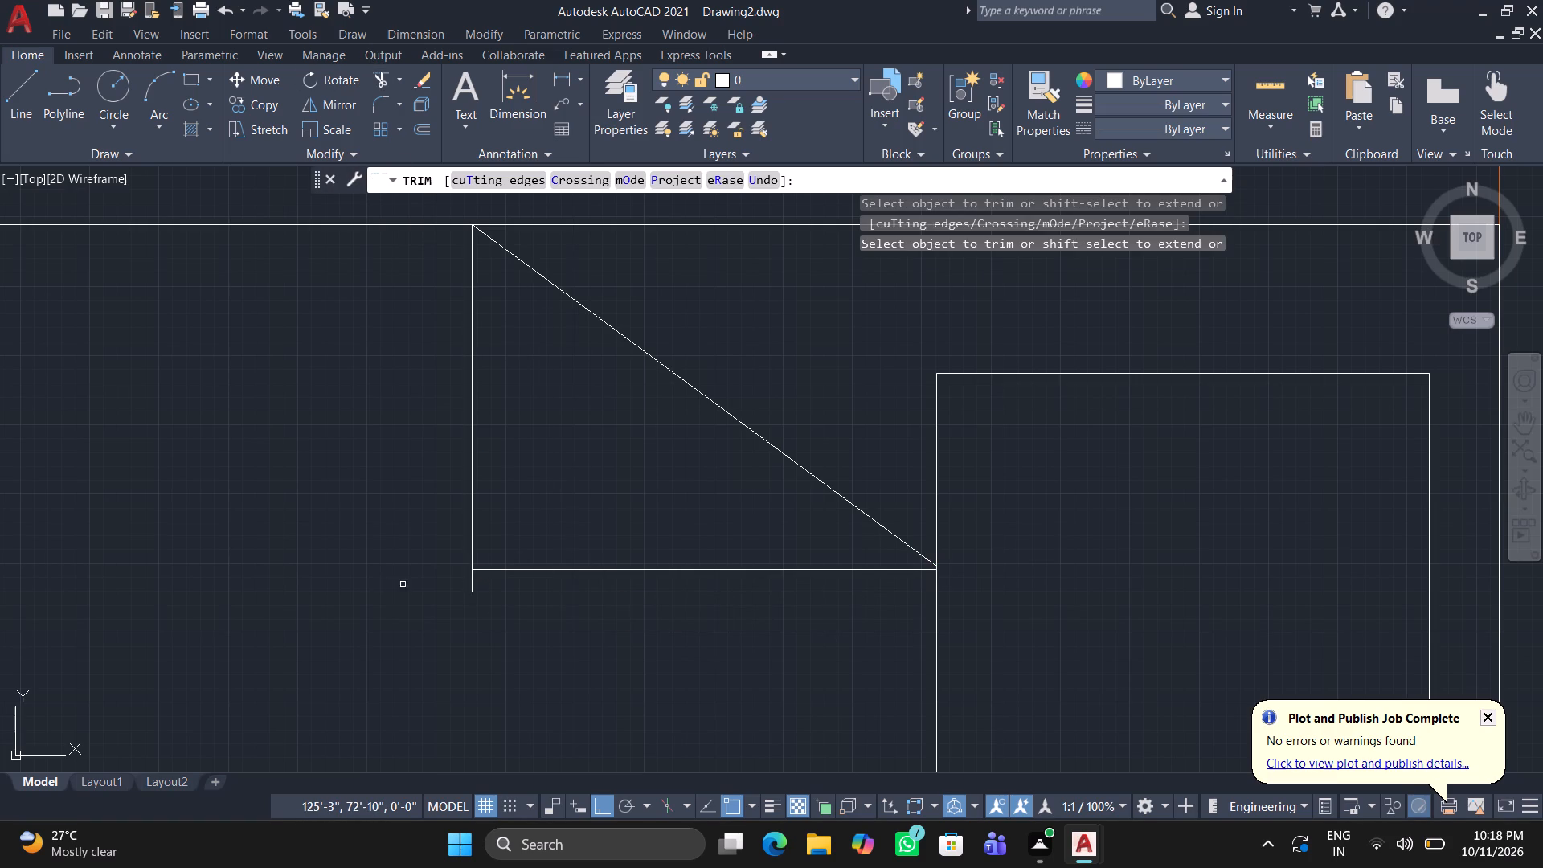
pyautogui.scroll(1, 484, 590)
pyautogui.moveTo(483, 590); pyautogui.dragTo(396, 577)
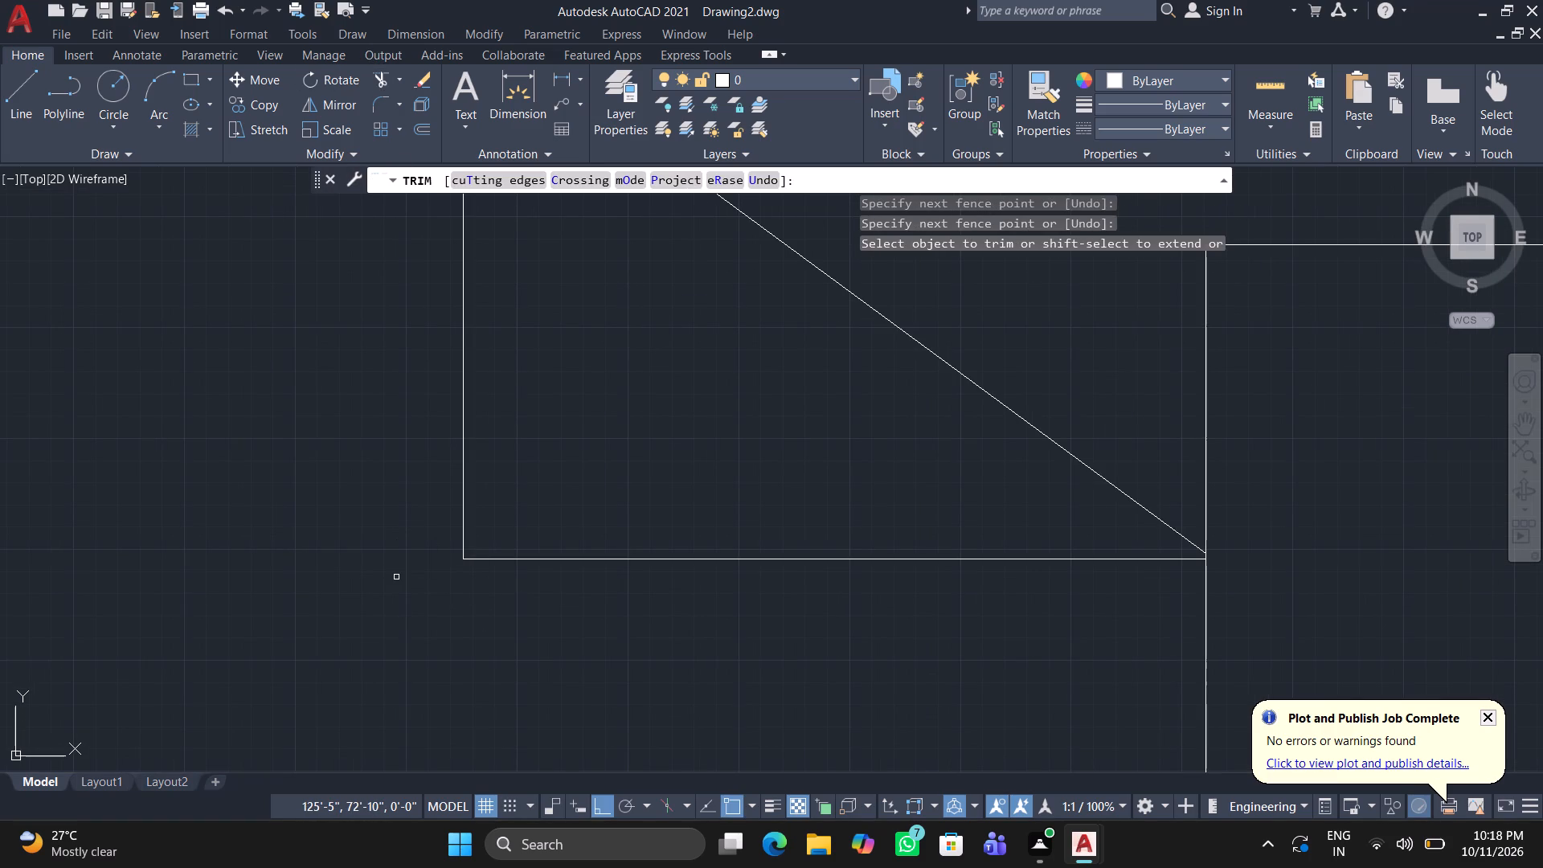
pyautogui.press('Escape')
# Draw a rug outline about 3'-3" by 7'-5" around the bed's foot end, overhanging its upper, lower and foot edges.
pyautogui.scroll(-5, 401, 600)
pyautogui.scroll(-1, 341, 667)
pyautogui.moveTo(341, 669); pyautogui.dragTo(515, 551, button='middle')
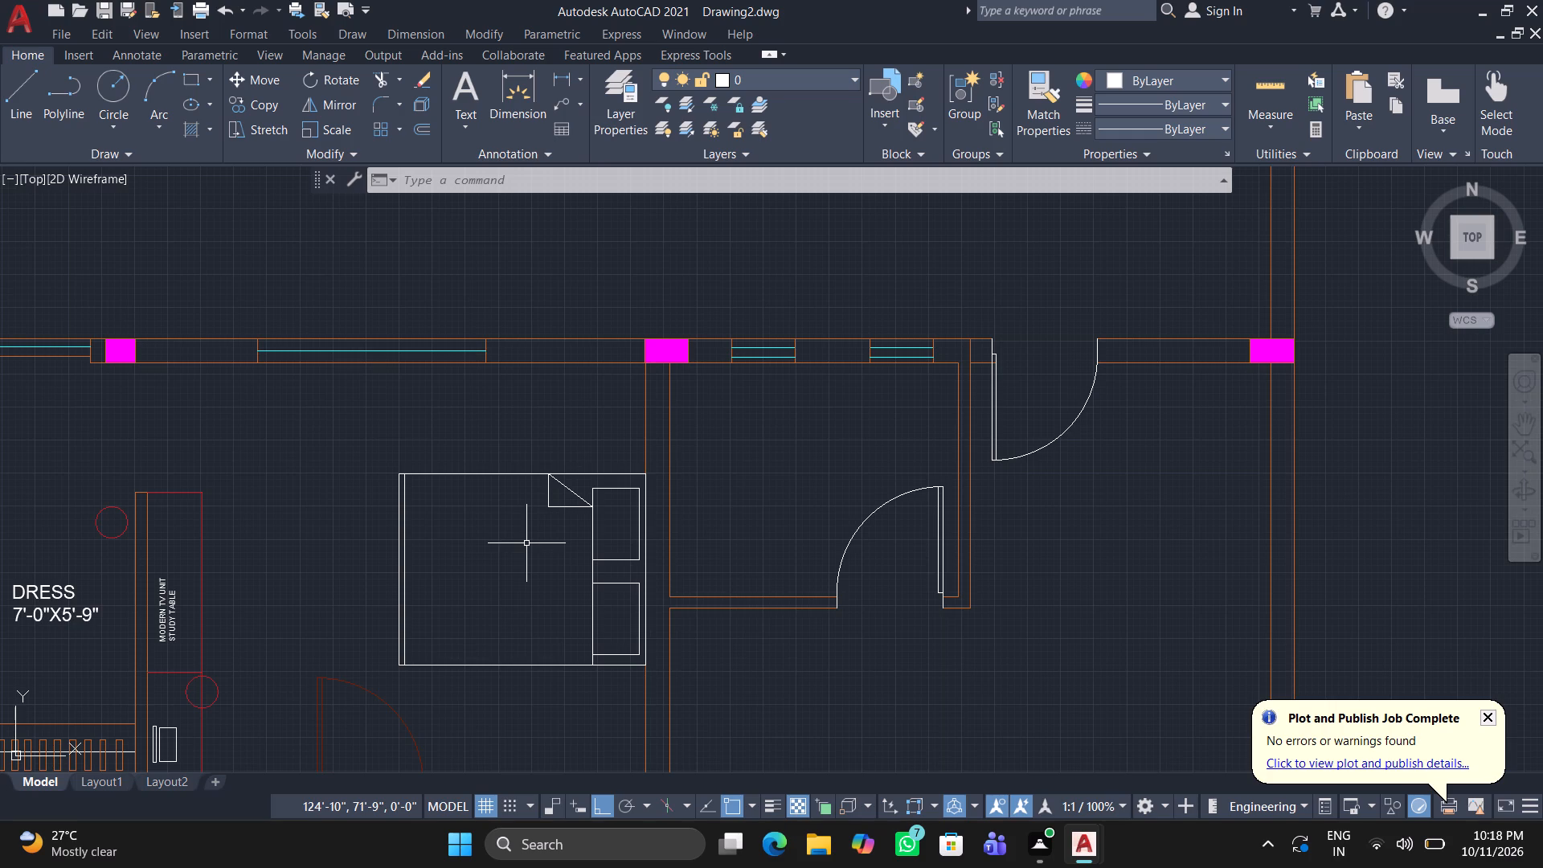
pyautogui.click(18, 73)
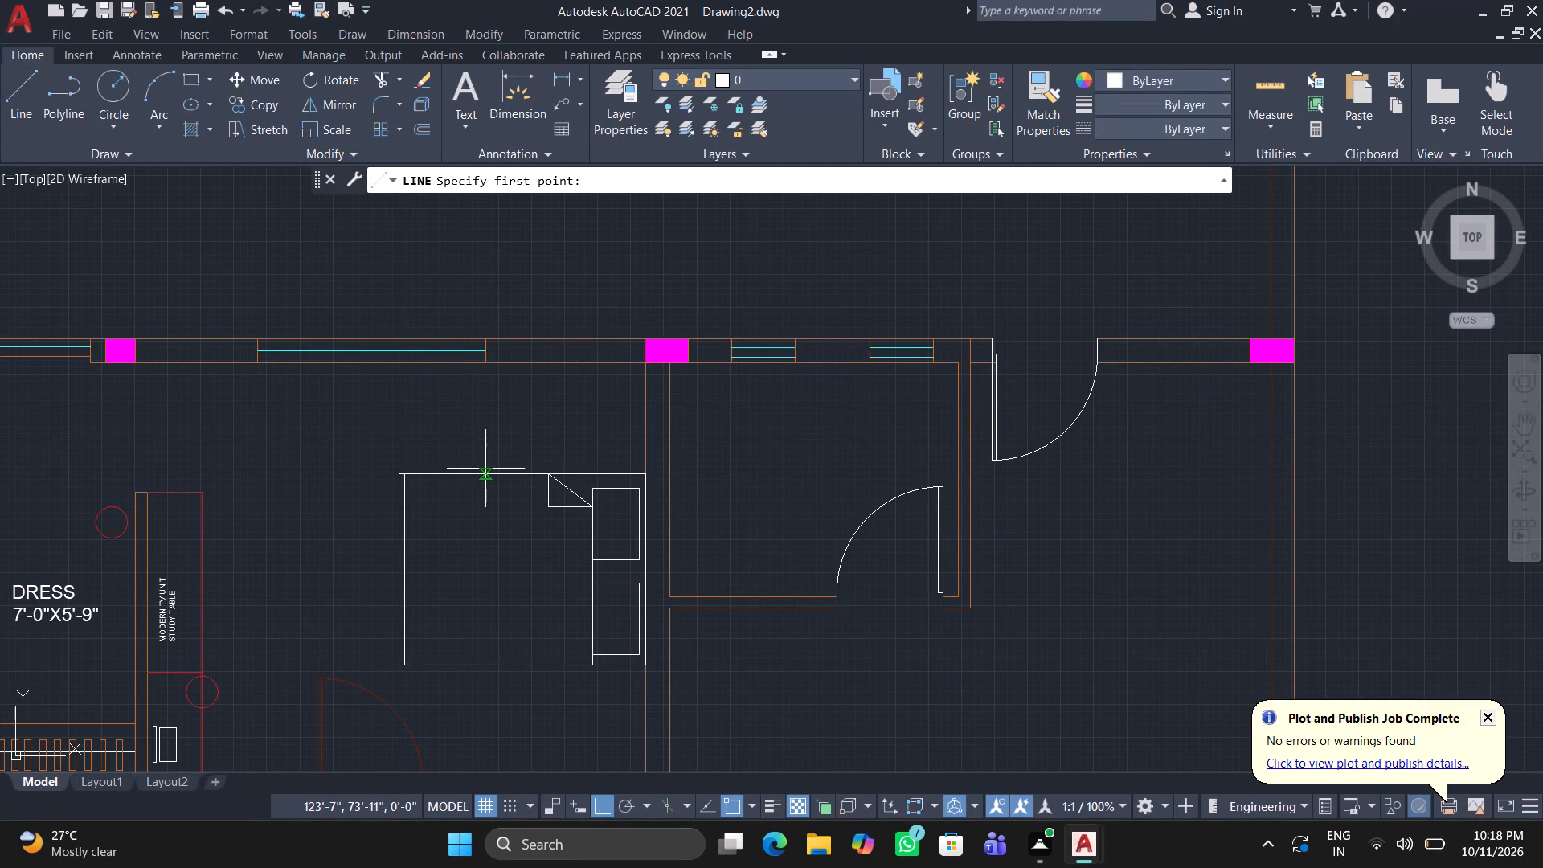
pyautogui.click(477, 472)
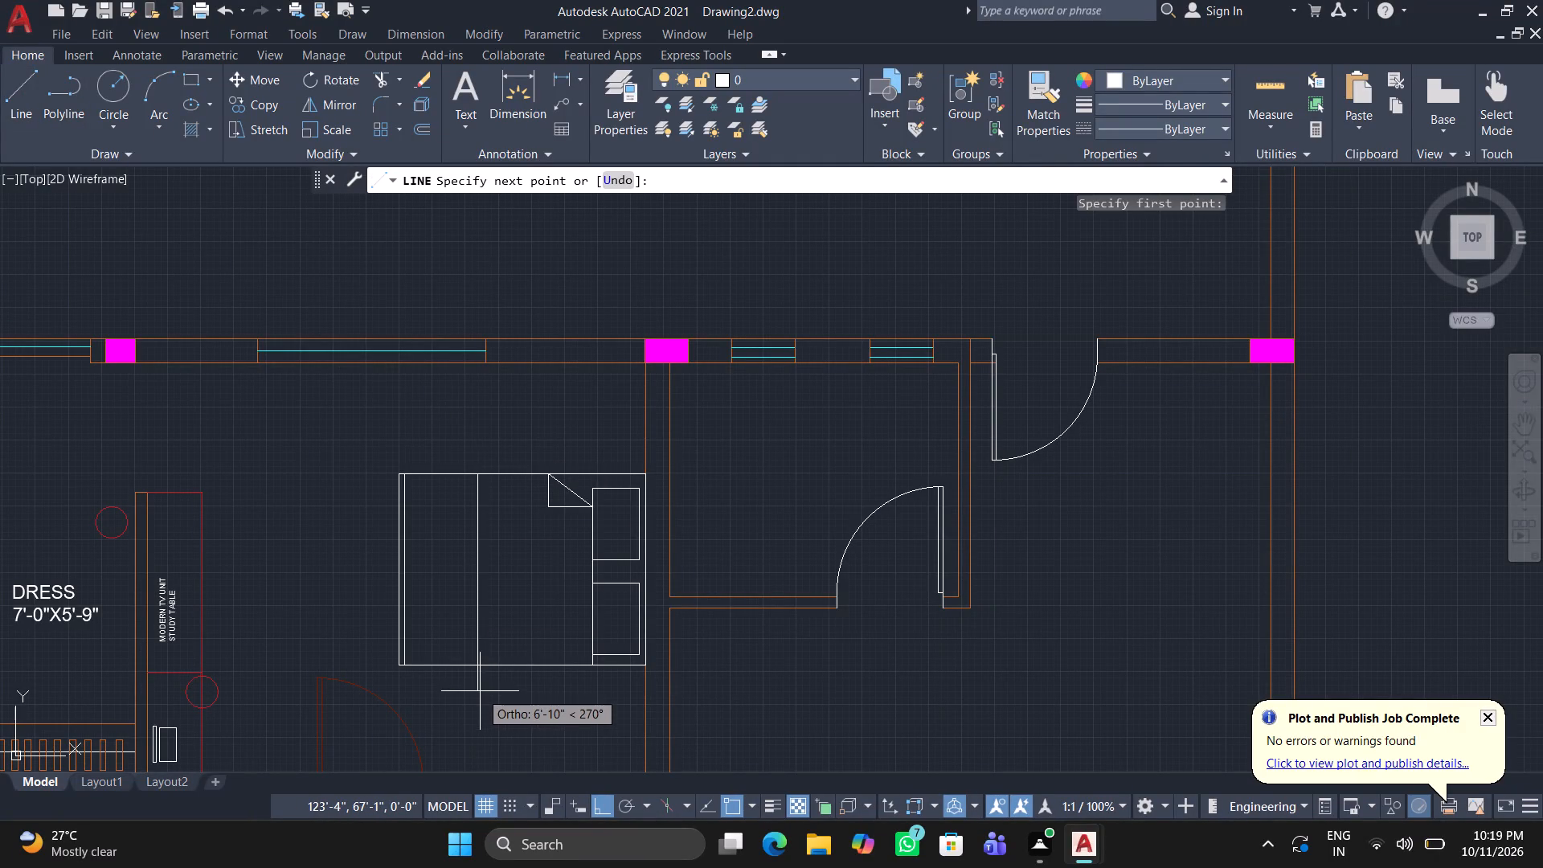
pyautogui.click(480, 691)
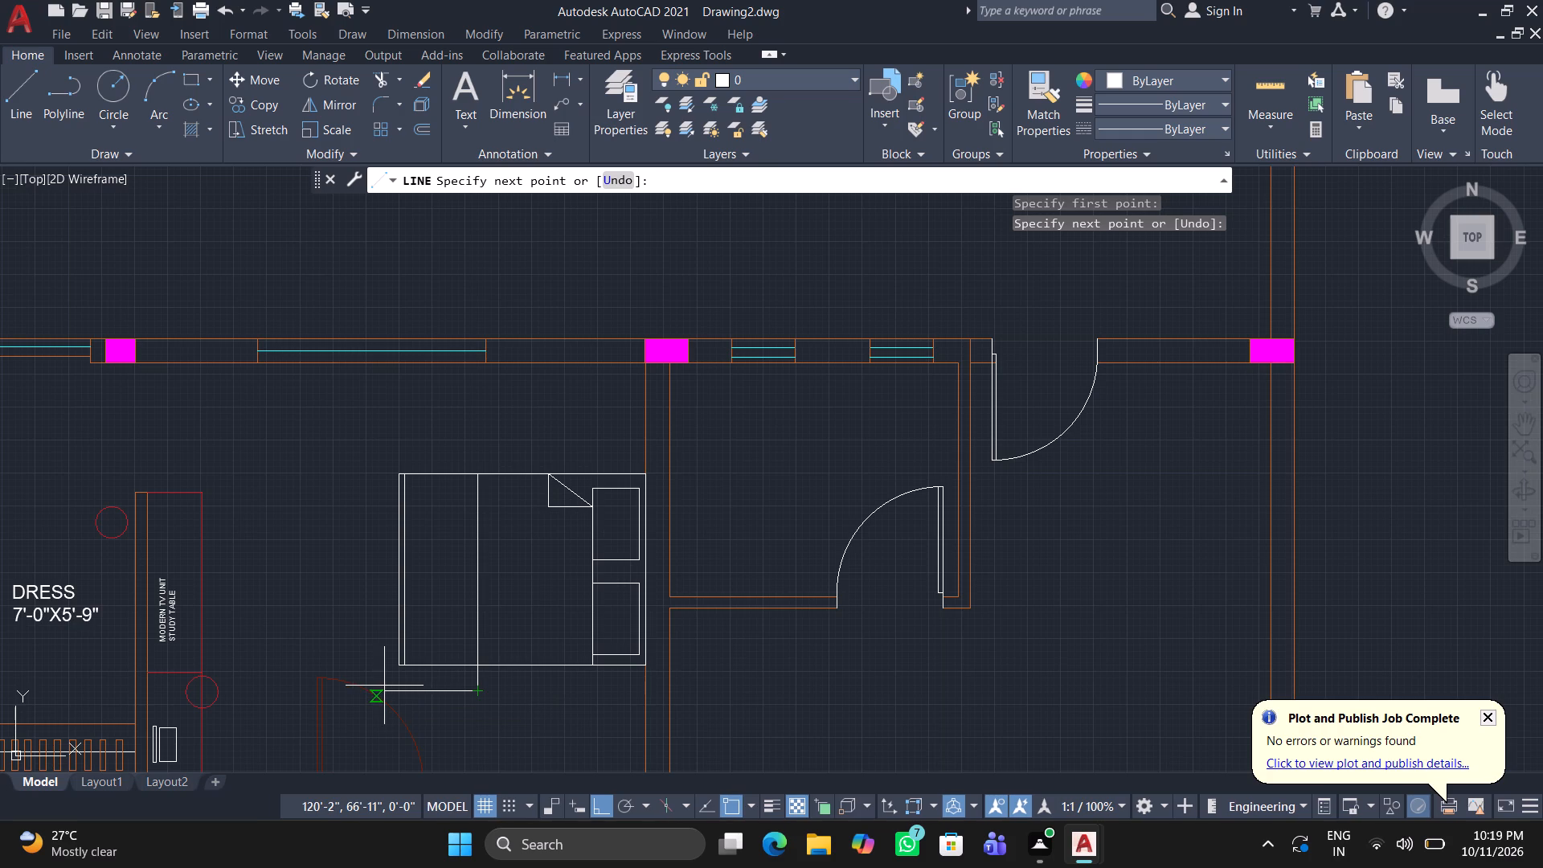
pyautogui.moveTo(385, 681); pyautogui.dragTo(385, 669)
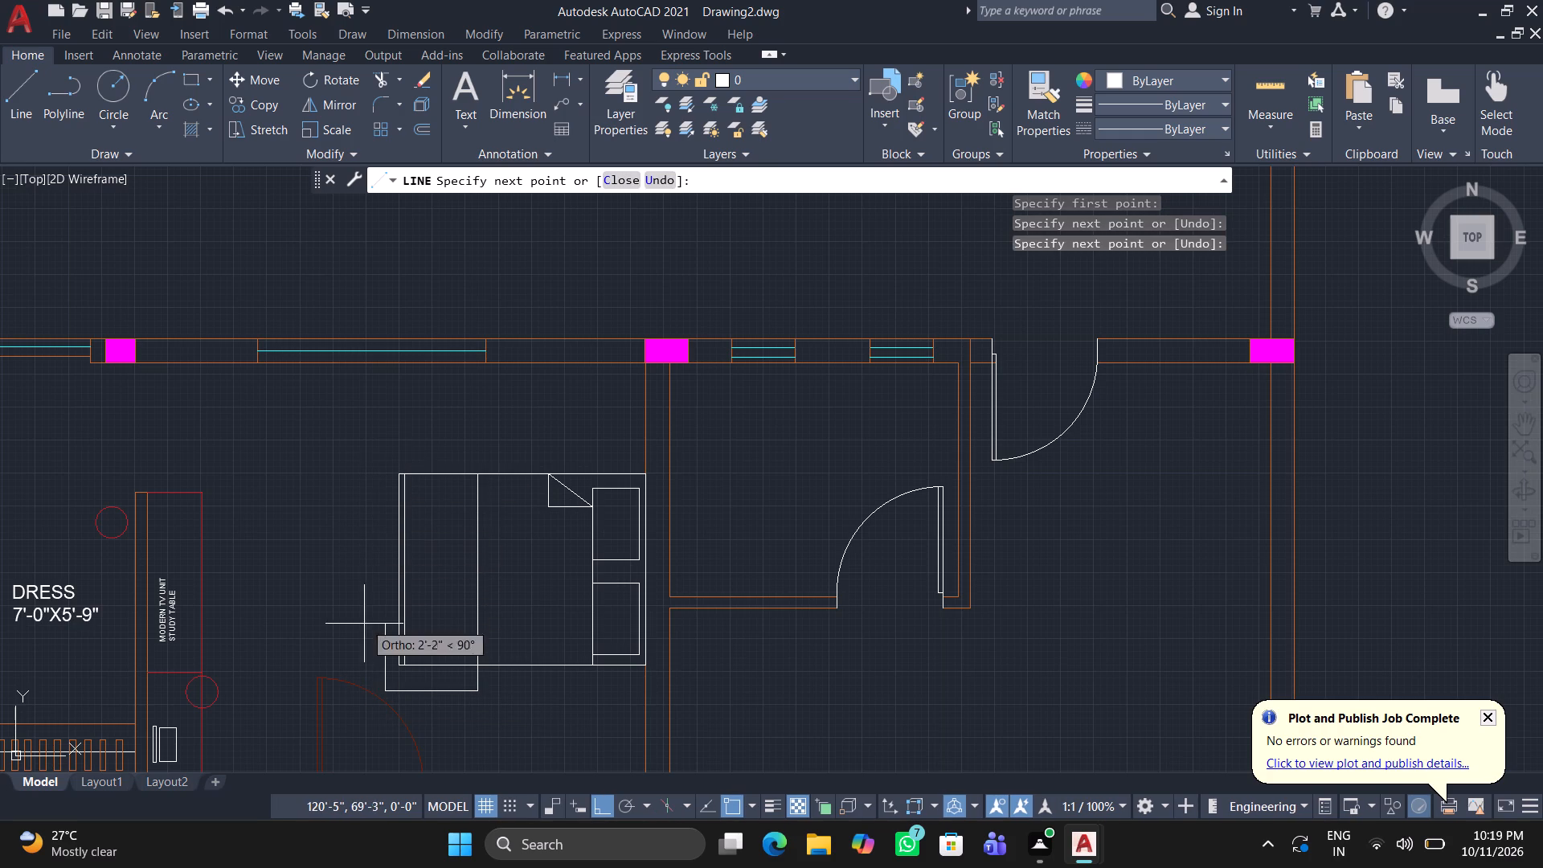
pyautogui.scroll(3, 362, 691)
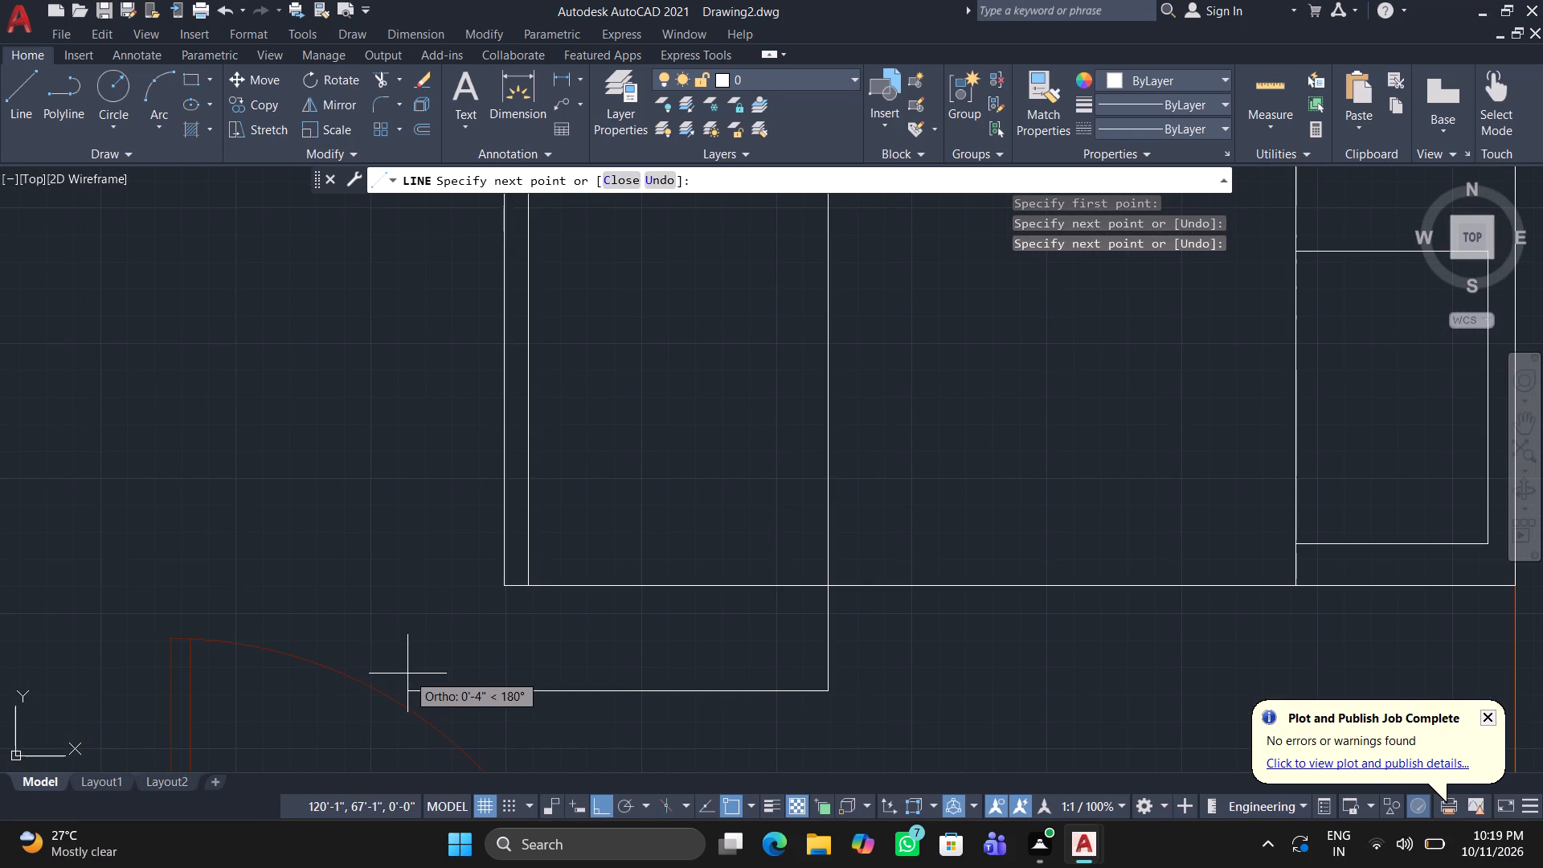
pyautogui.click(407, 676)
pyautogui.scroll(-3, 414, 248)
pyautogui.moveTo(414, 248); pyautogui.dragTo(402, 444, button='middle')
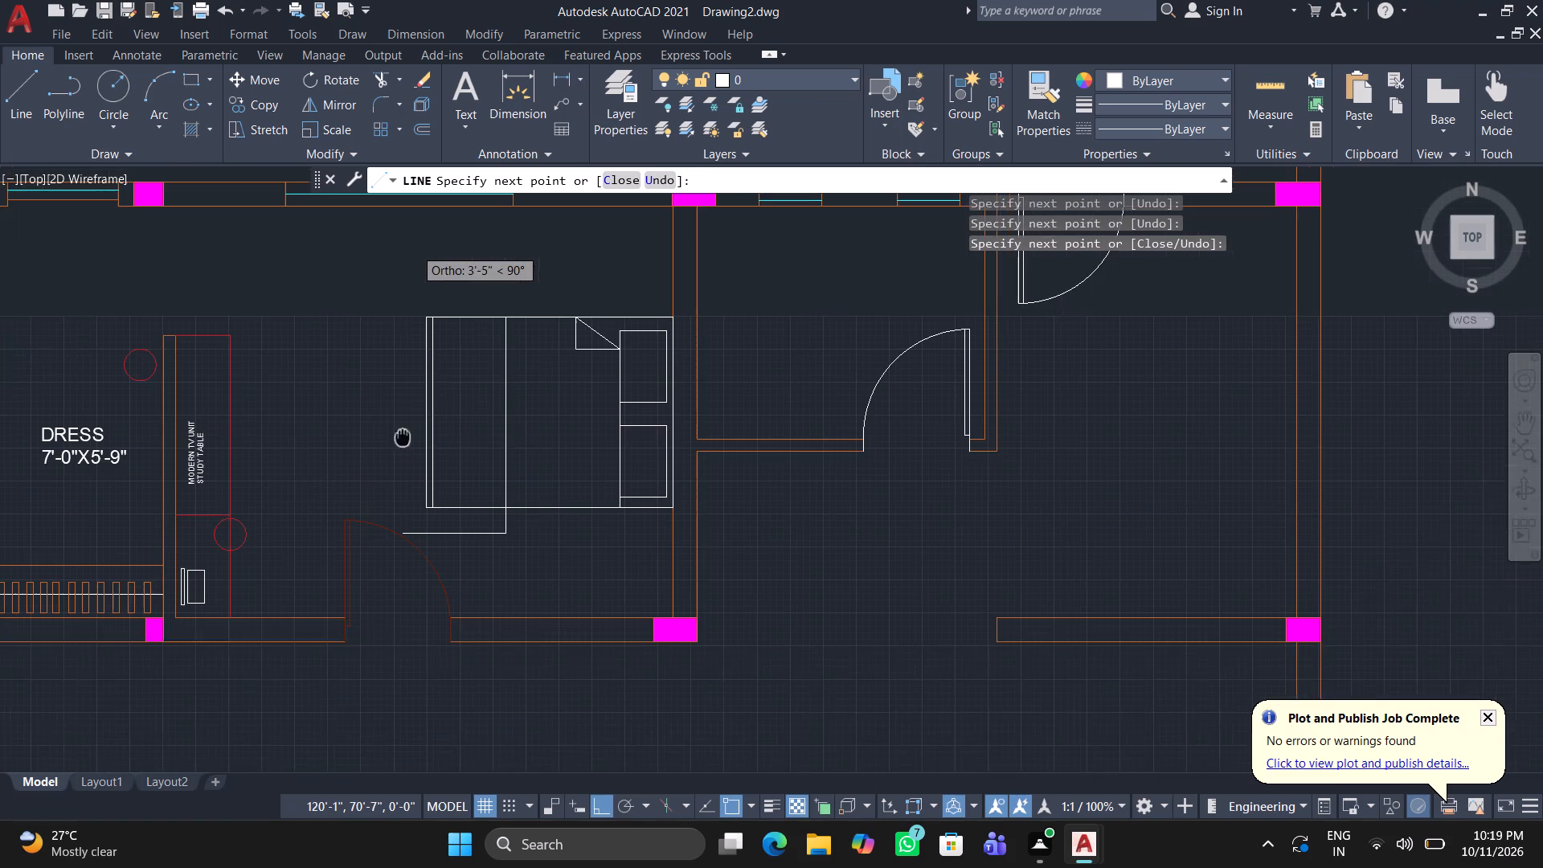
pyautogui.moveTo(402, 444); pyautogui.dragTo(401, 447, button='middle')
pyautogui.click(411, 321)
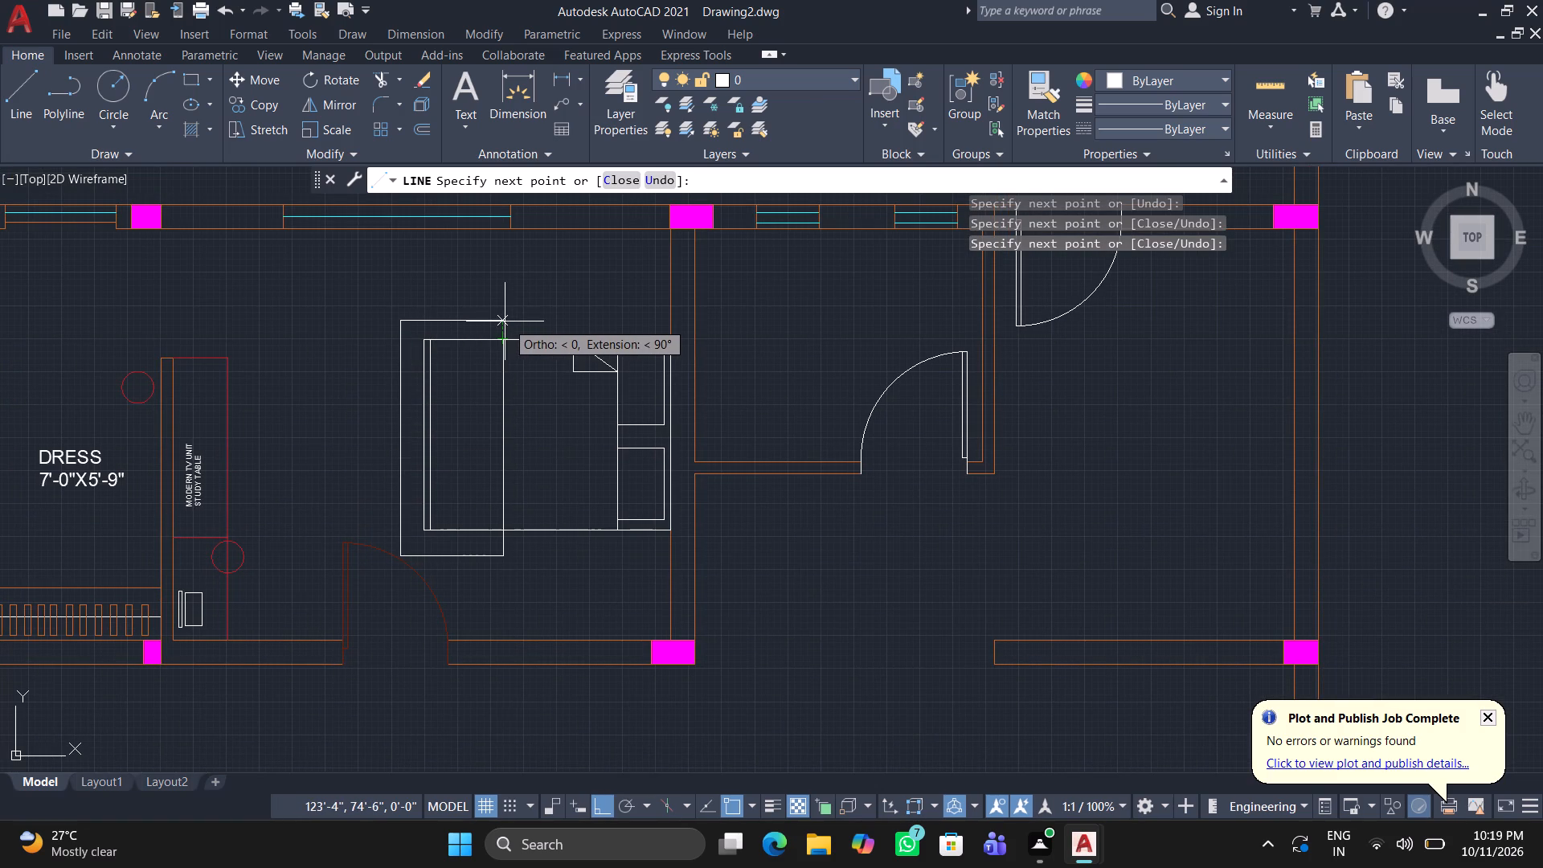
pyautogui.click(501, 321)
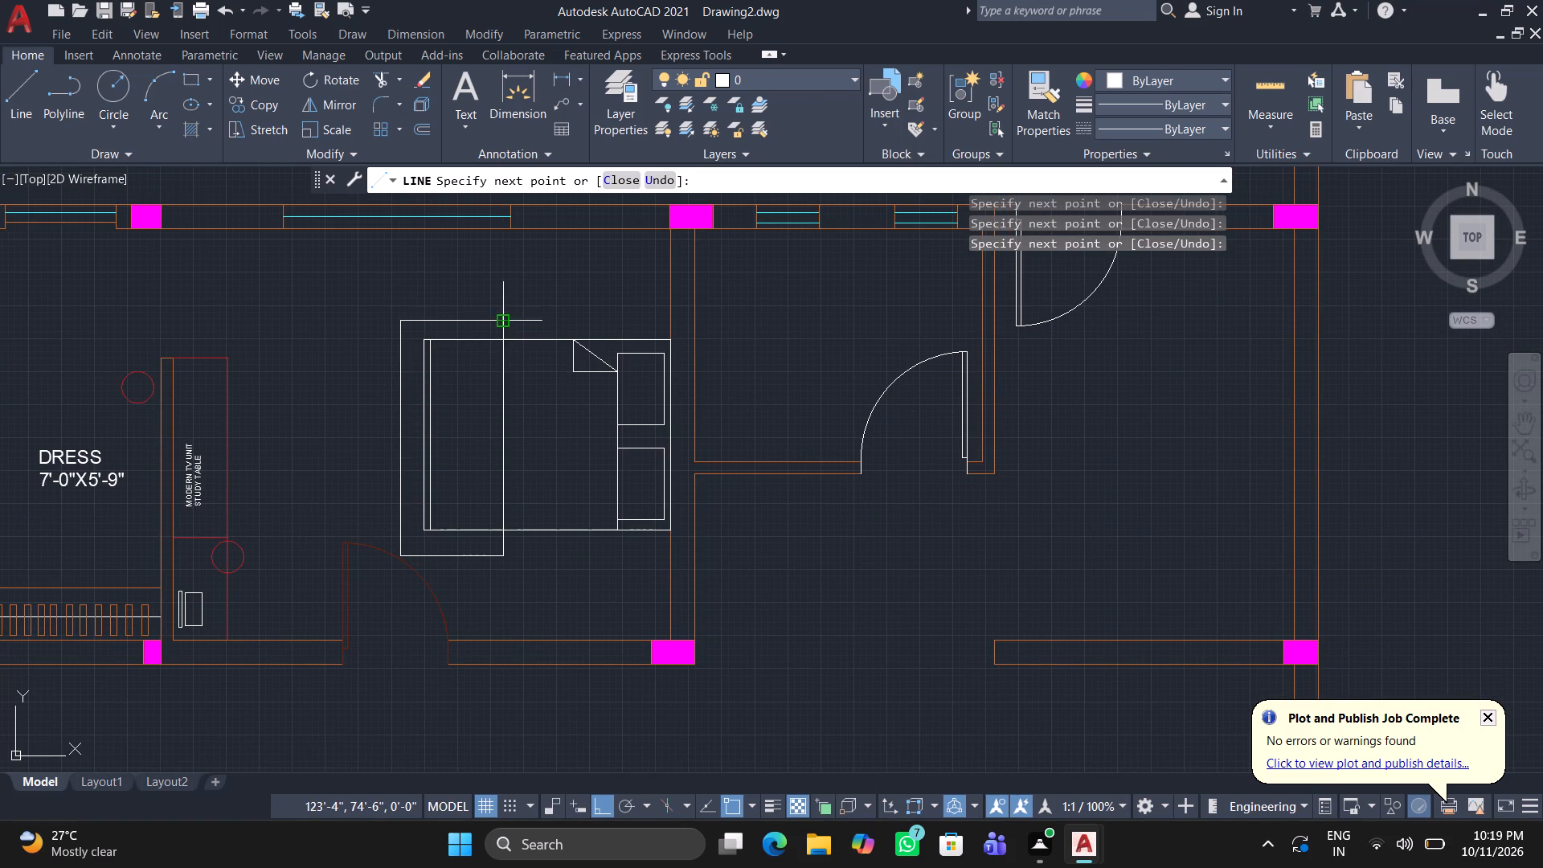
pyautogui.scroll(3, 498, 337)
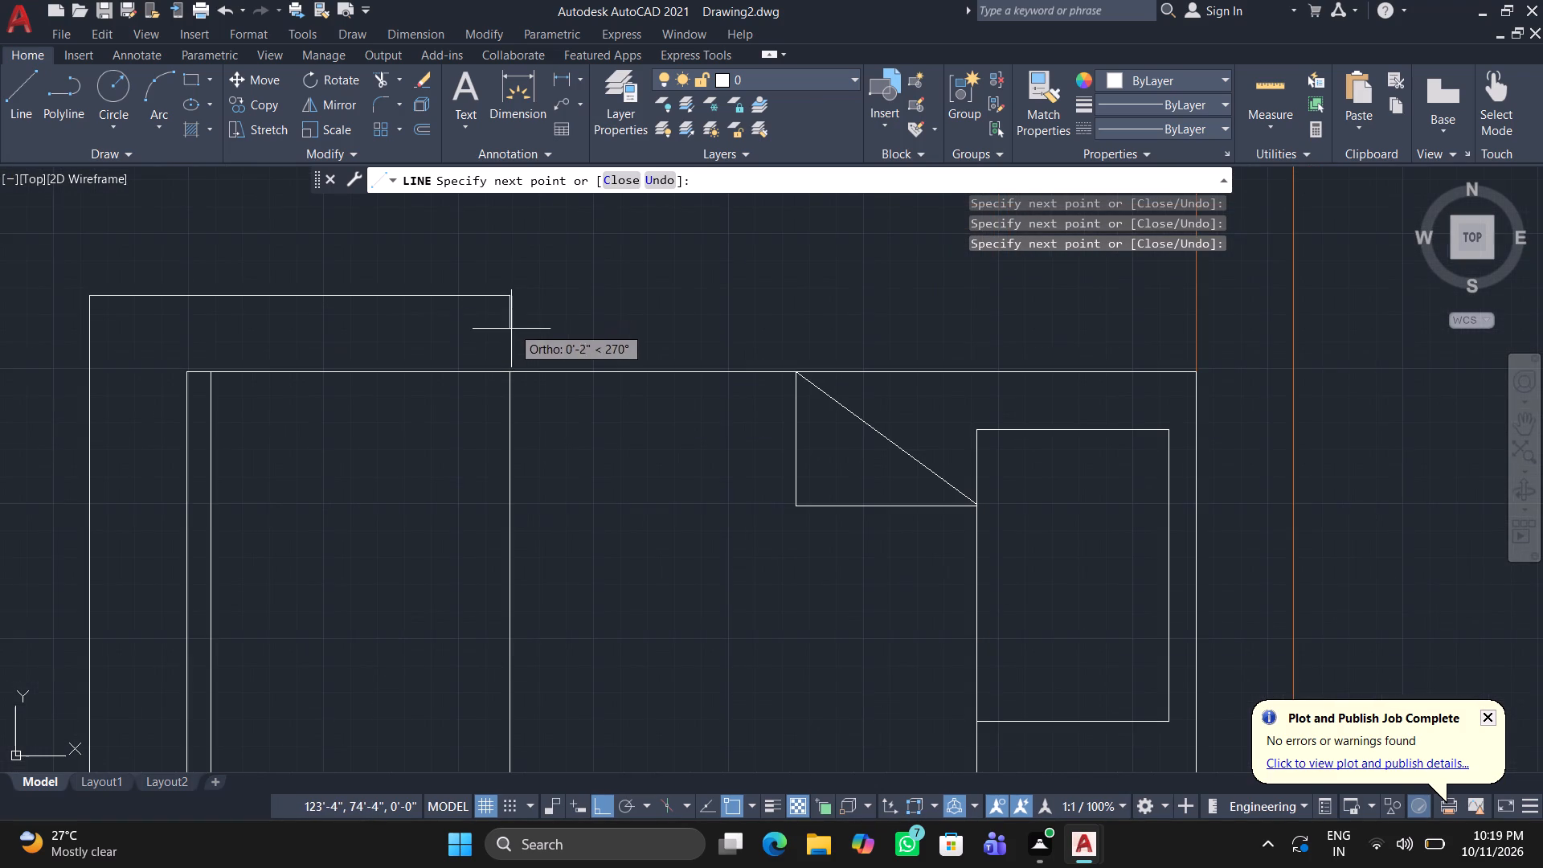
pyautogui.click(506, 376)
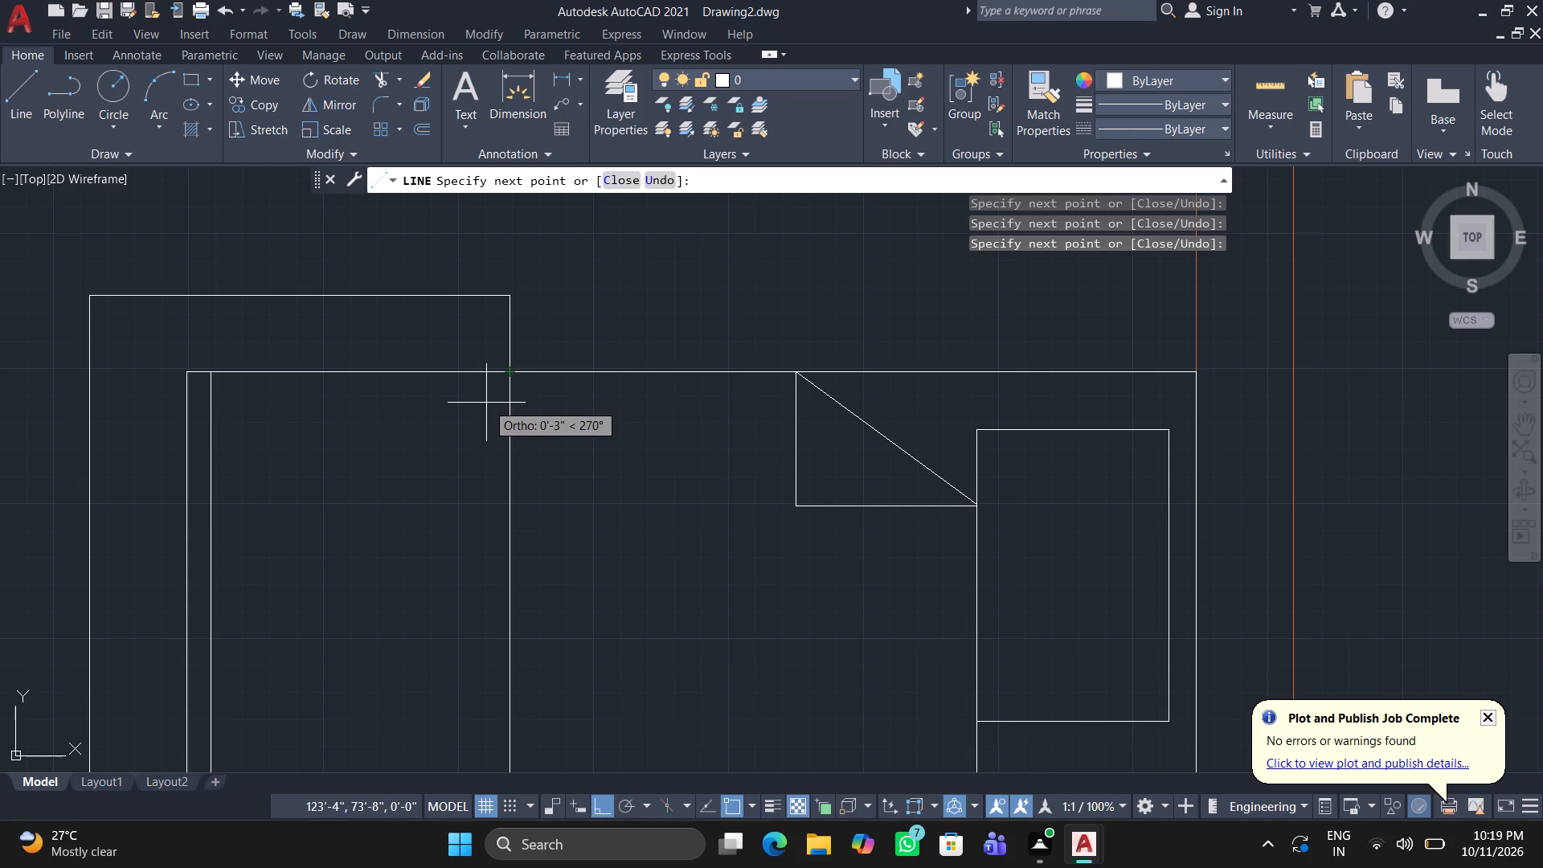
pyautogui.press('Return')
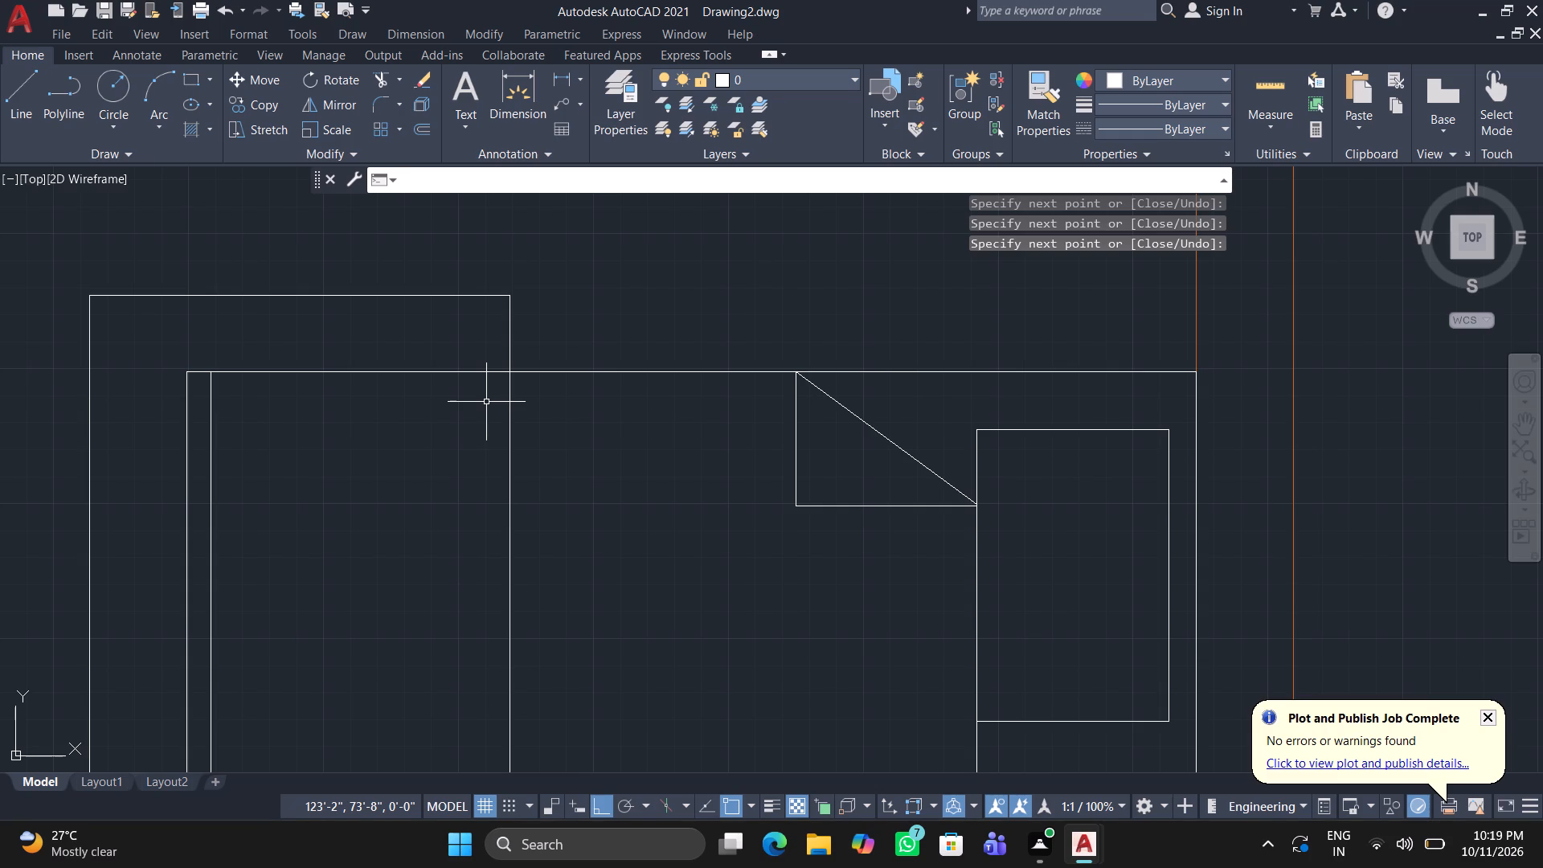
# Narrow the bedroom door near the bed's foot by about 8", moving its free jamb toward the hinge side.
pyautogui.scroll(-2, 489, 413)
pyautogui.moveTo(454, 509); pyautogui.dragTo(613, 213, button='middle')
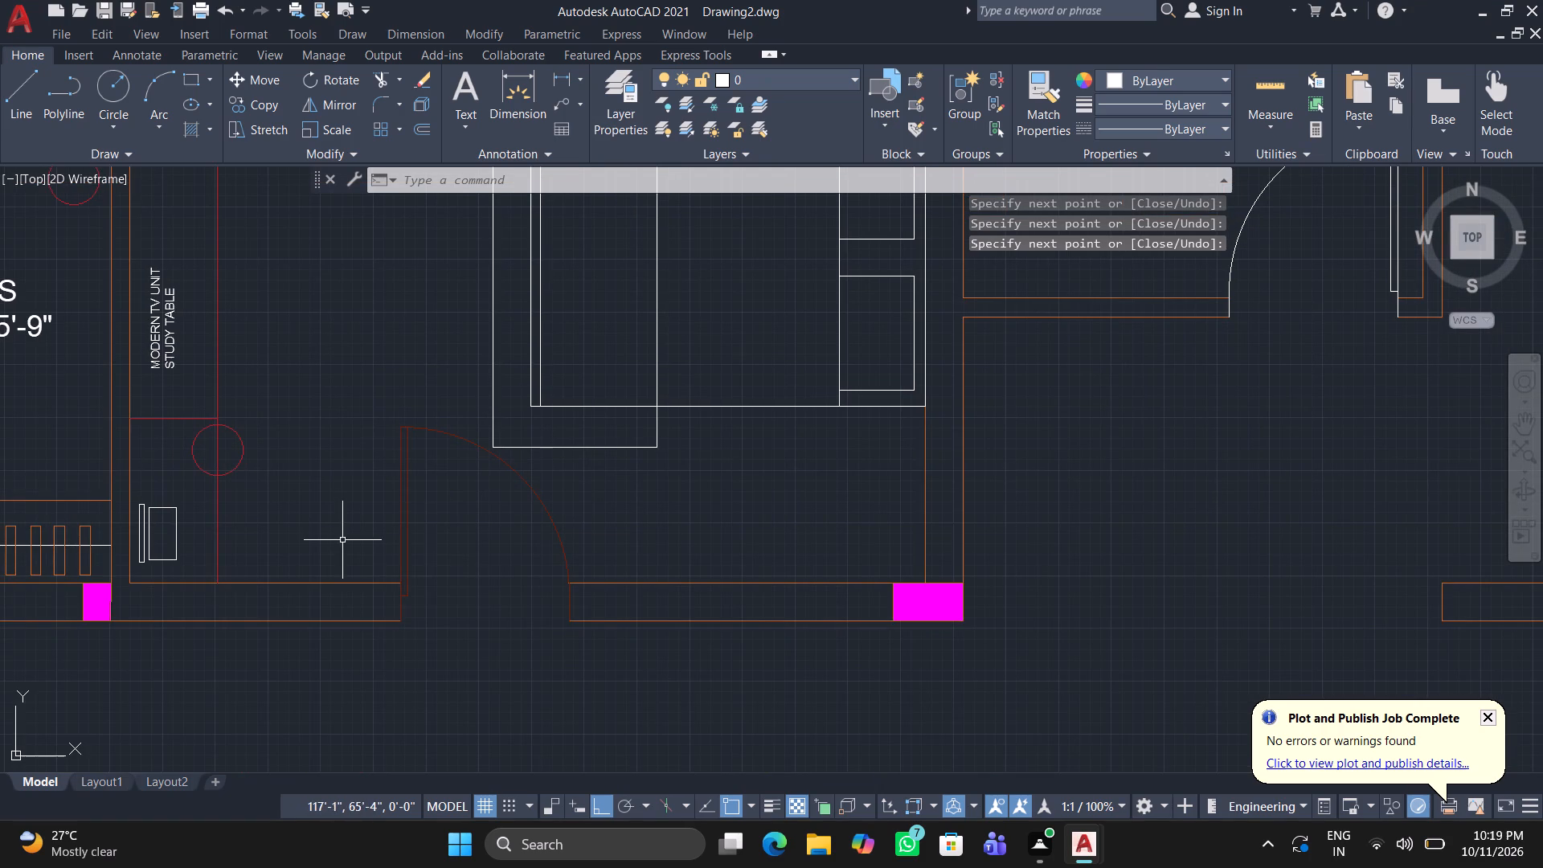
pyautogui.click(407, 531)
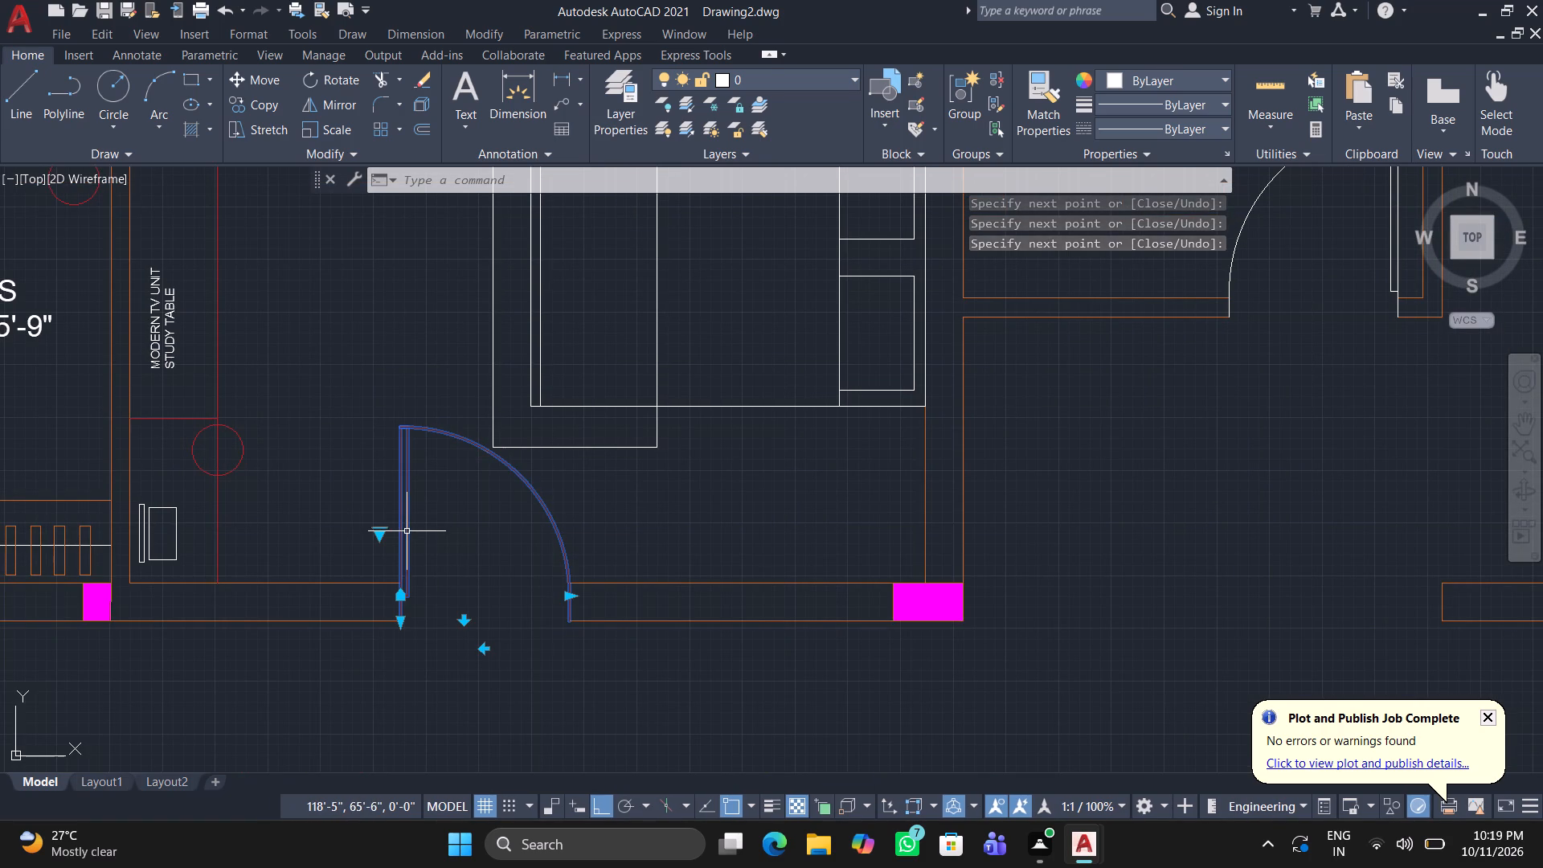
pyautogui.click(566, 597)
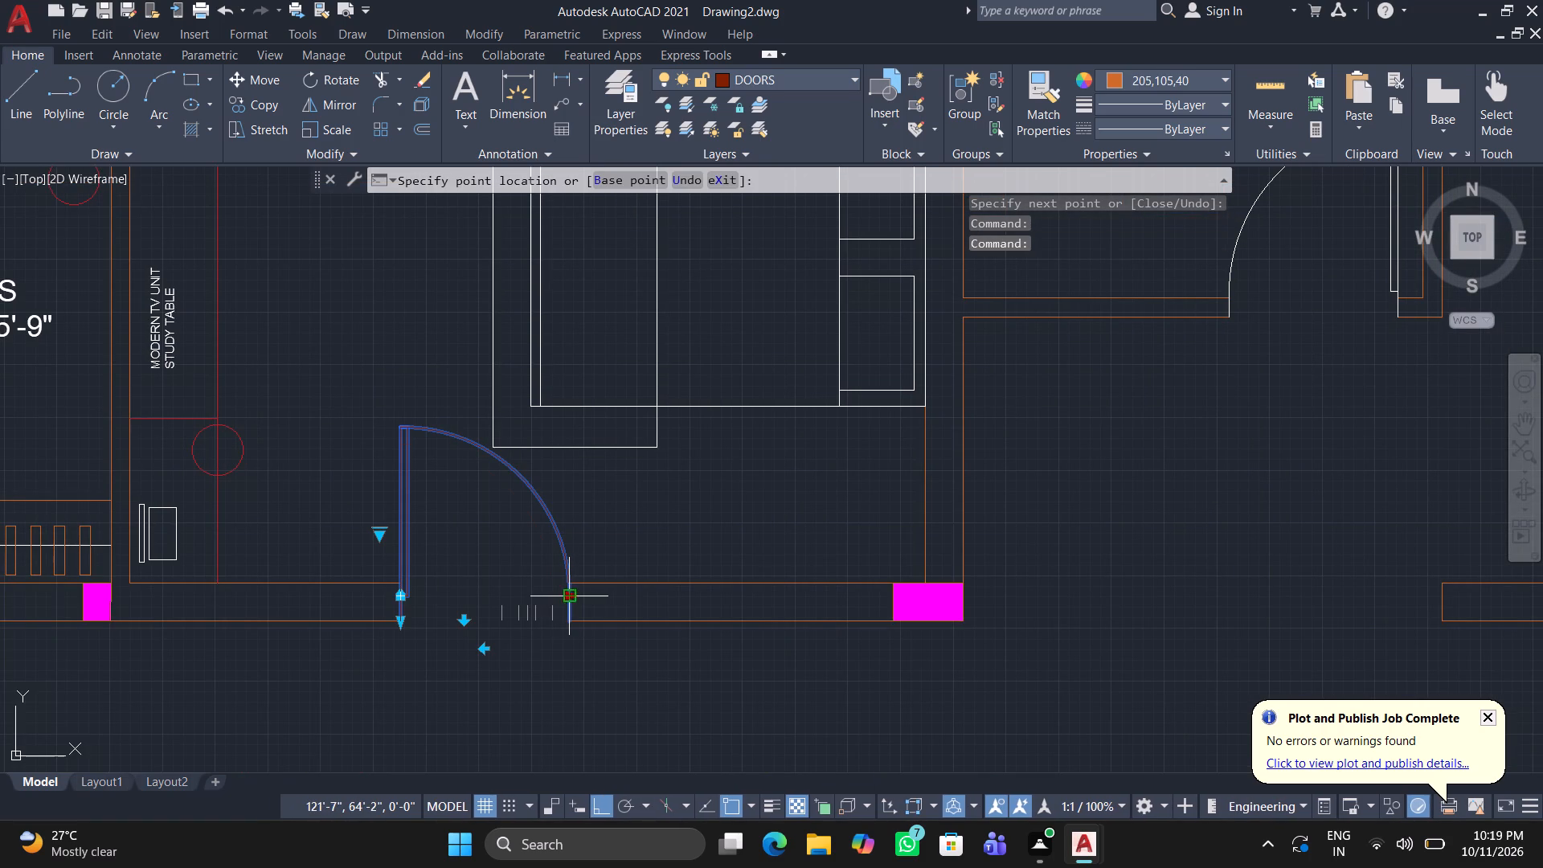
pyautogui.click(542, 607)
# Stretch the wall's upper face line to meet the narrowed door's free jamb.
pyautogui.scroll(1, 586, 575)
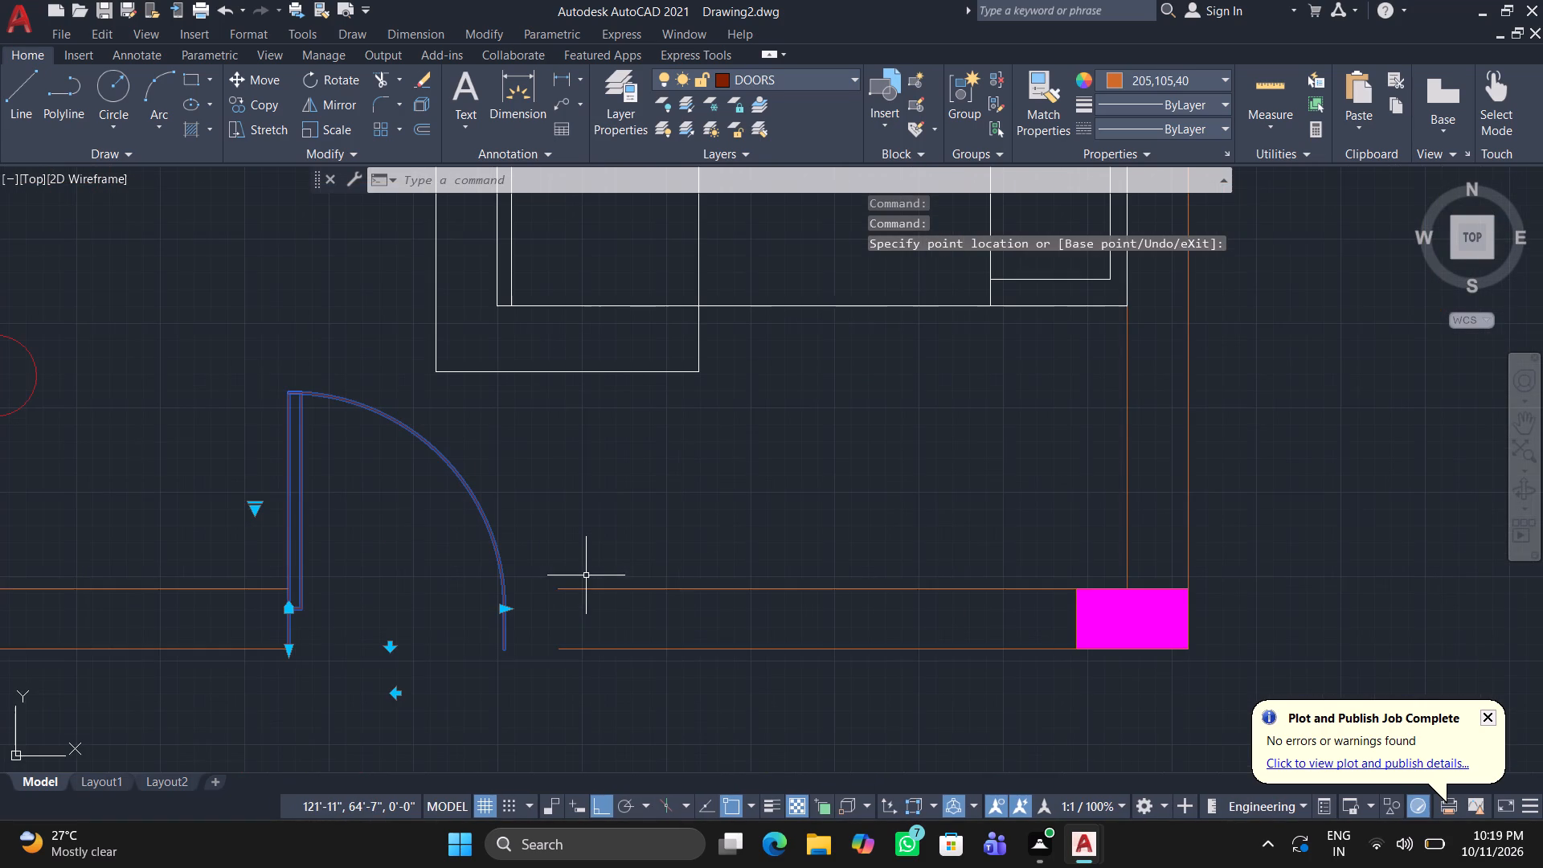
pyautogui.click(577, 592)
pyautogui.click(563, 591)
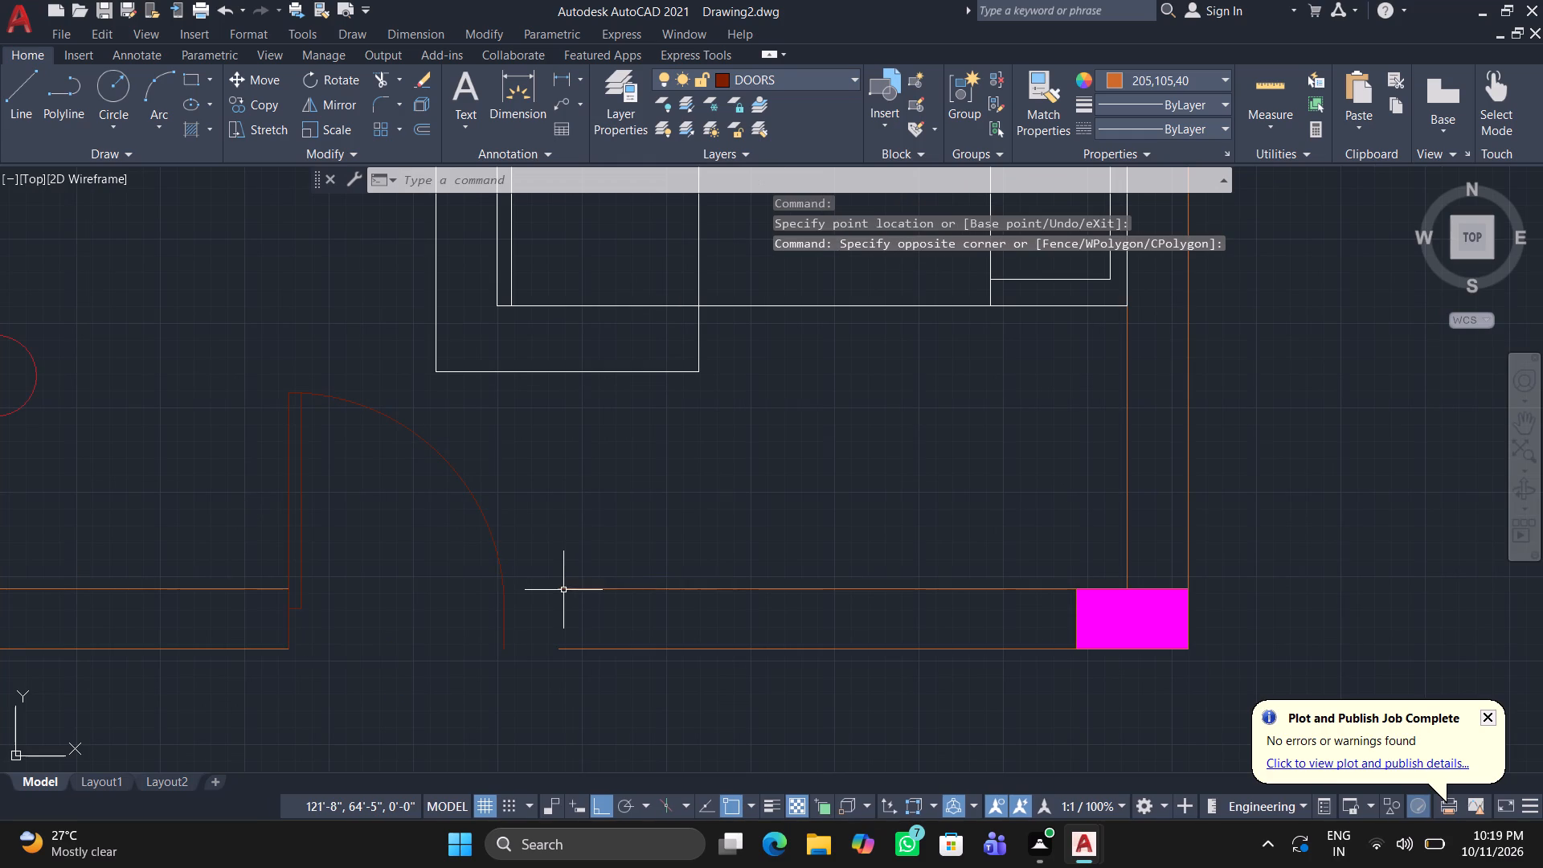
pyautogui.click(567, 588)
pyautogui.click(555, 588)
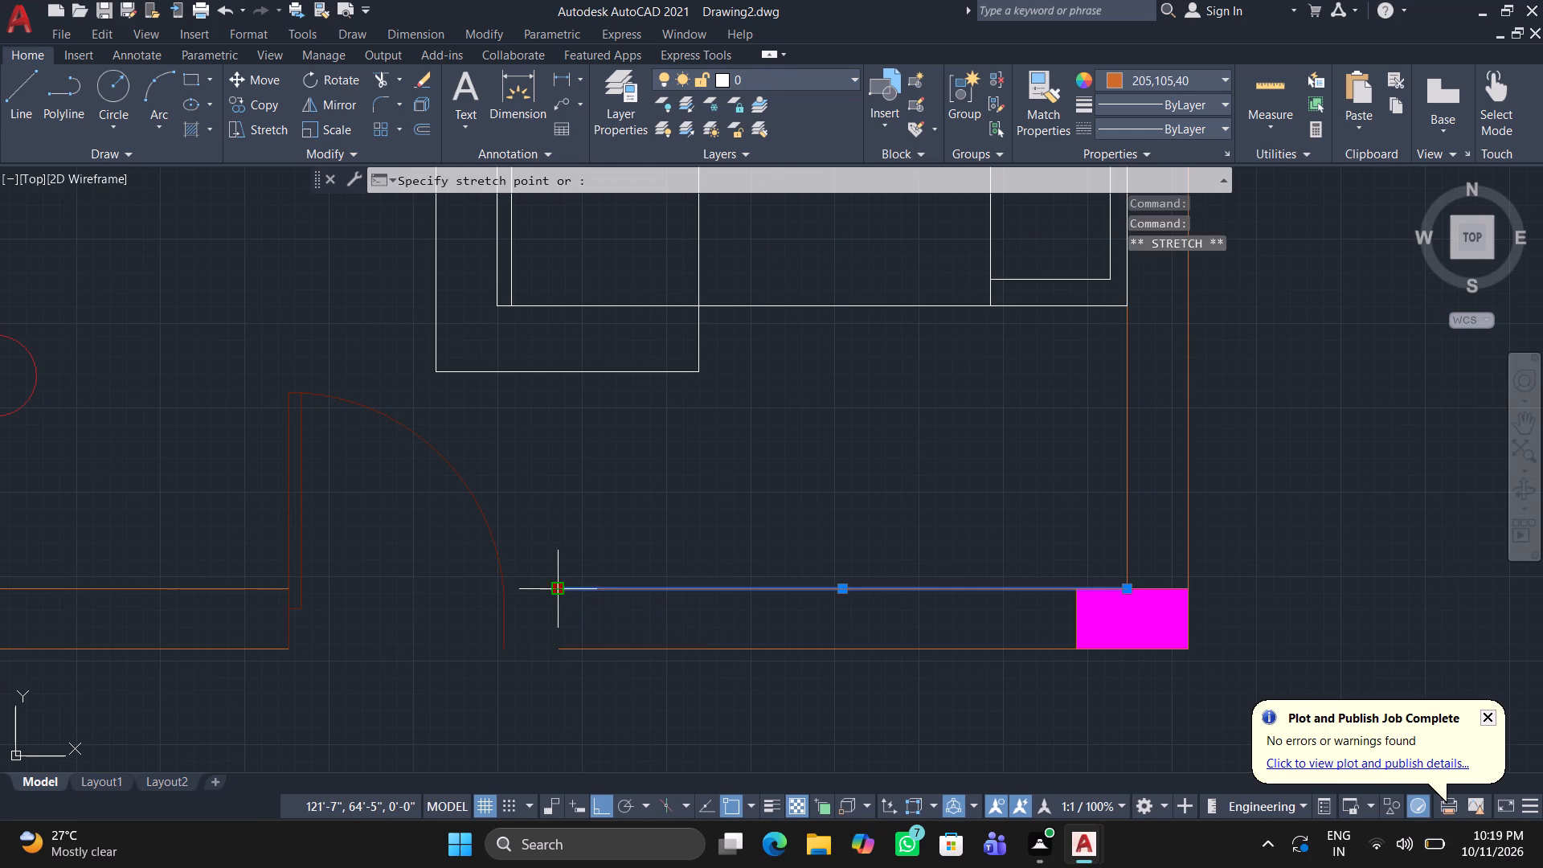
pyautogui.click(509, 590)
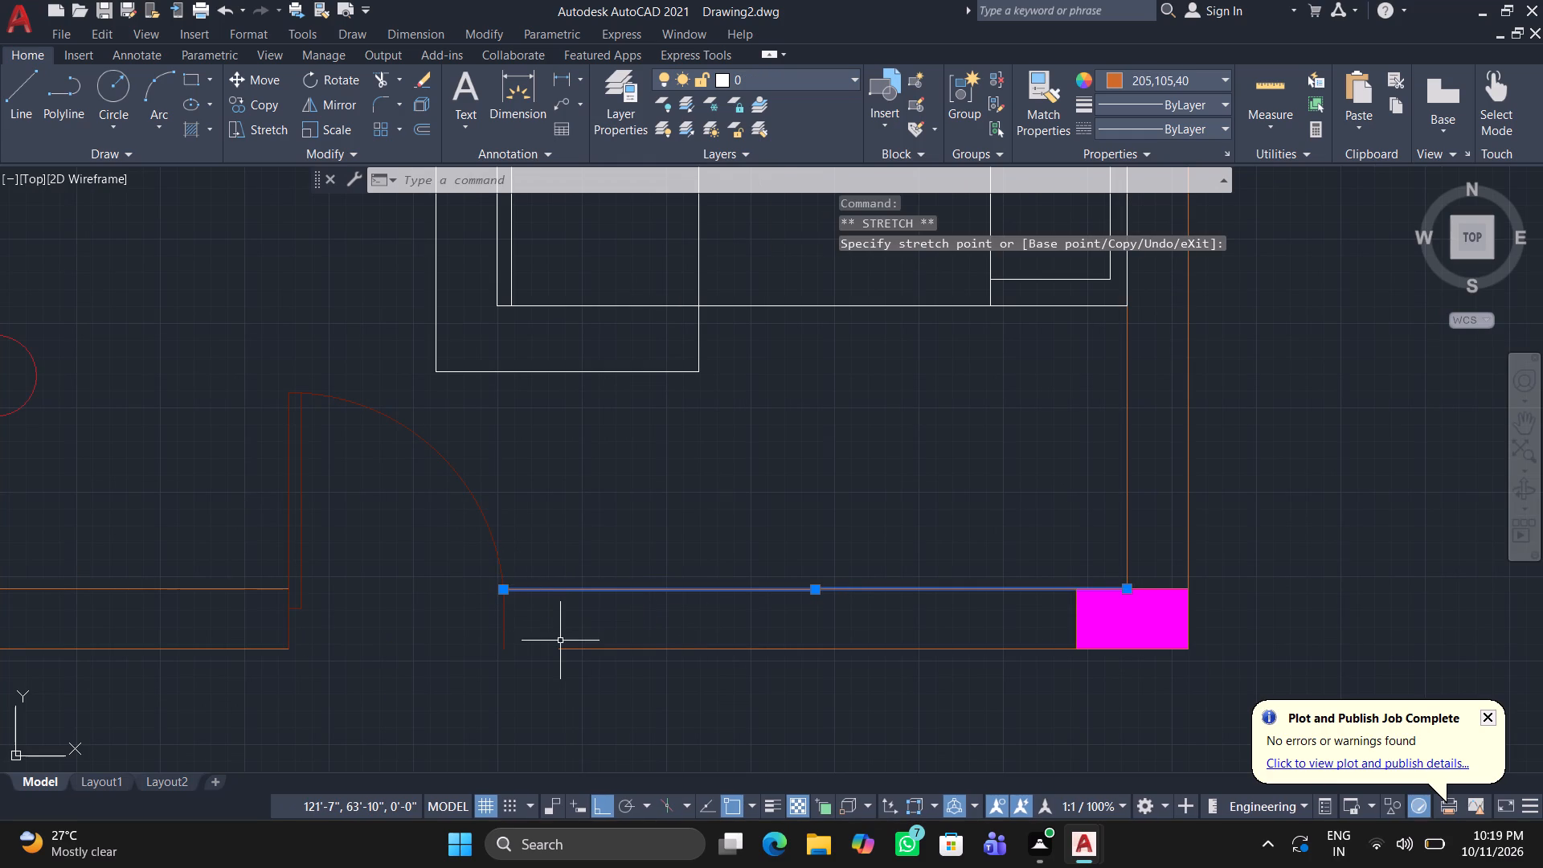
# Stretch the wall's lower face line to the lower end of the door's free jamb.
pyautogui.click(560, 653)
pyautogui.click(559, 649)
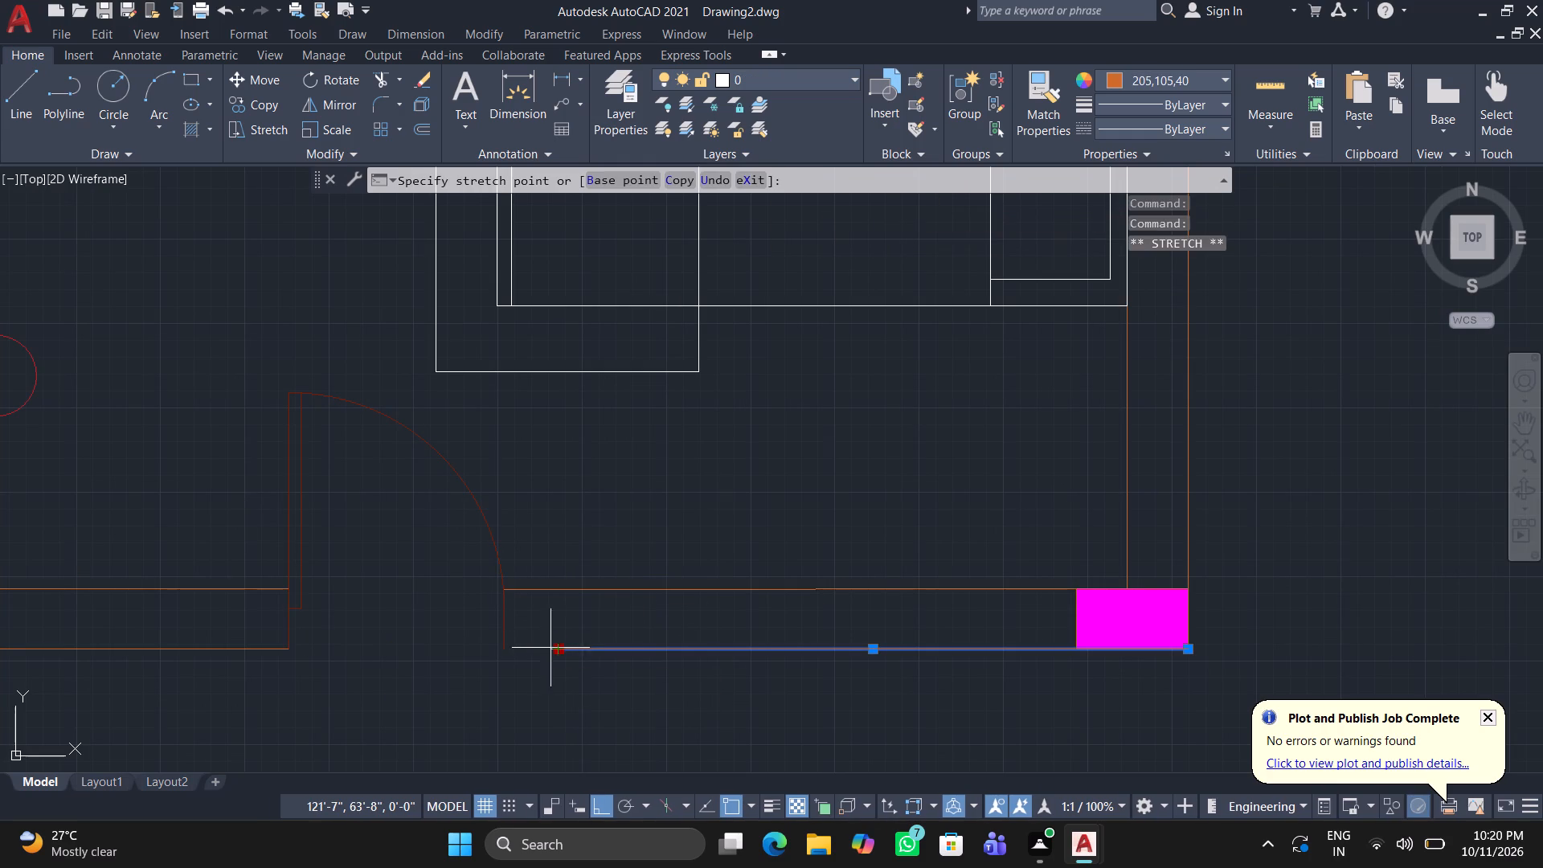
pyautogui.scroll(2, 501, 644)
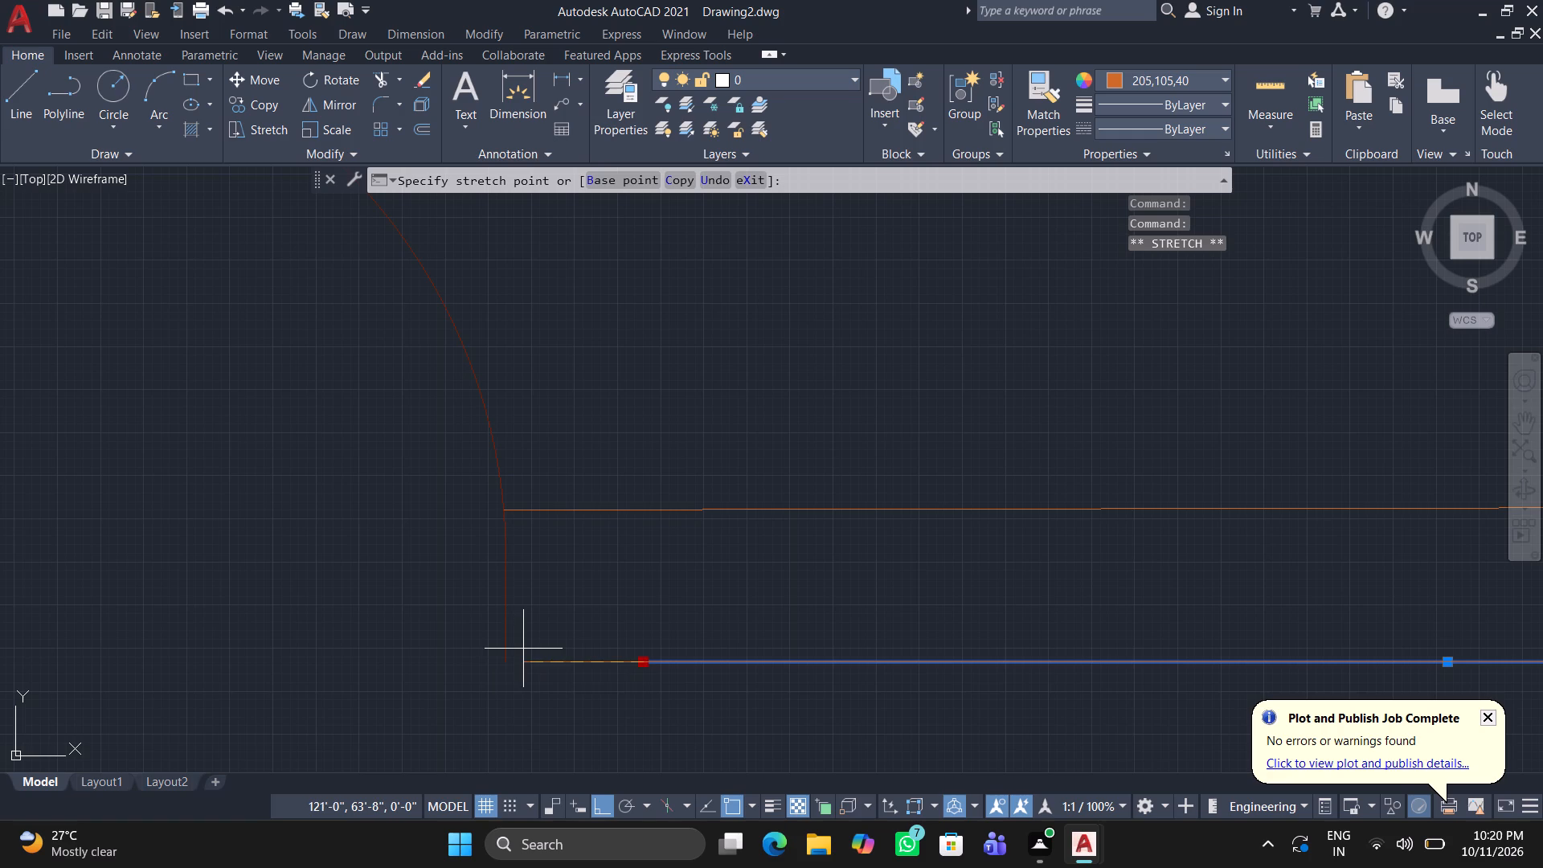
pyautogui.click(502, 653)
pyautogui.scroll(2, 574, 622)
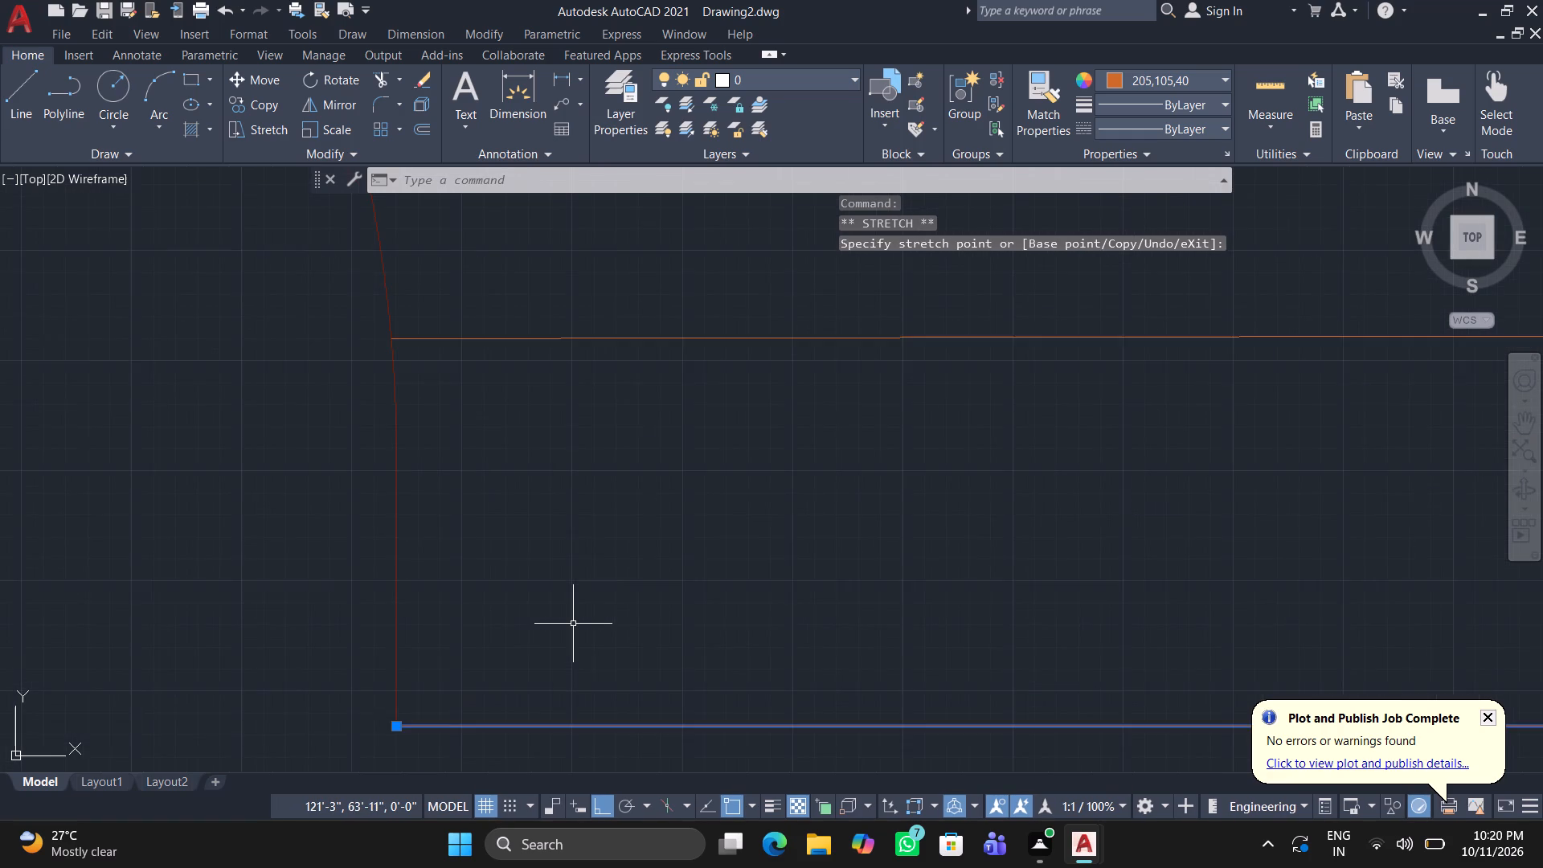
# Examine the joint between the wall's lower face line and the bedroom door's free jamb.
pyautogui.scroll(1, 573, 624)
pyautogui.scroll(-2, 516, 651)
pyautogui.moveTo(514, 652); pyautogui.dragTo(535, 561, button='middle')
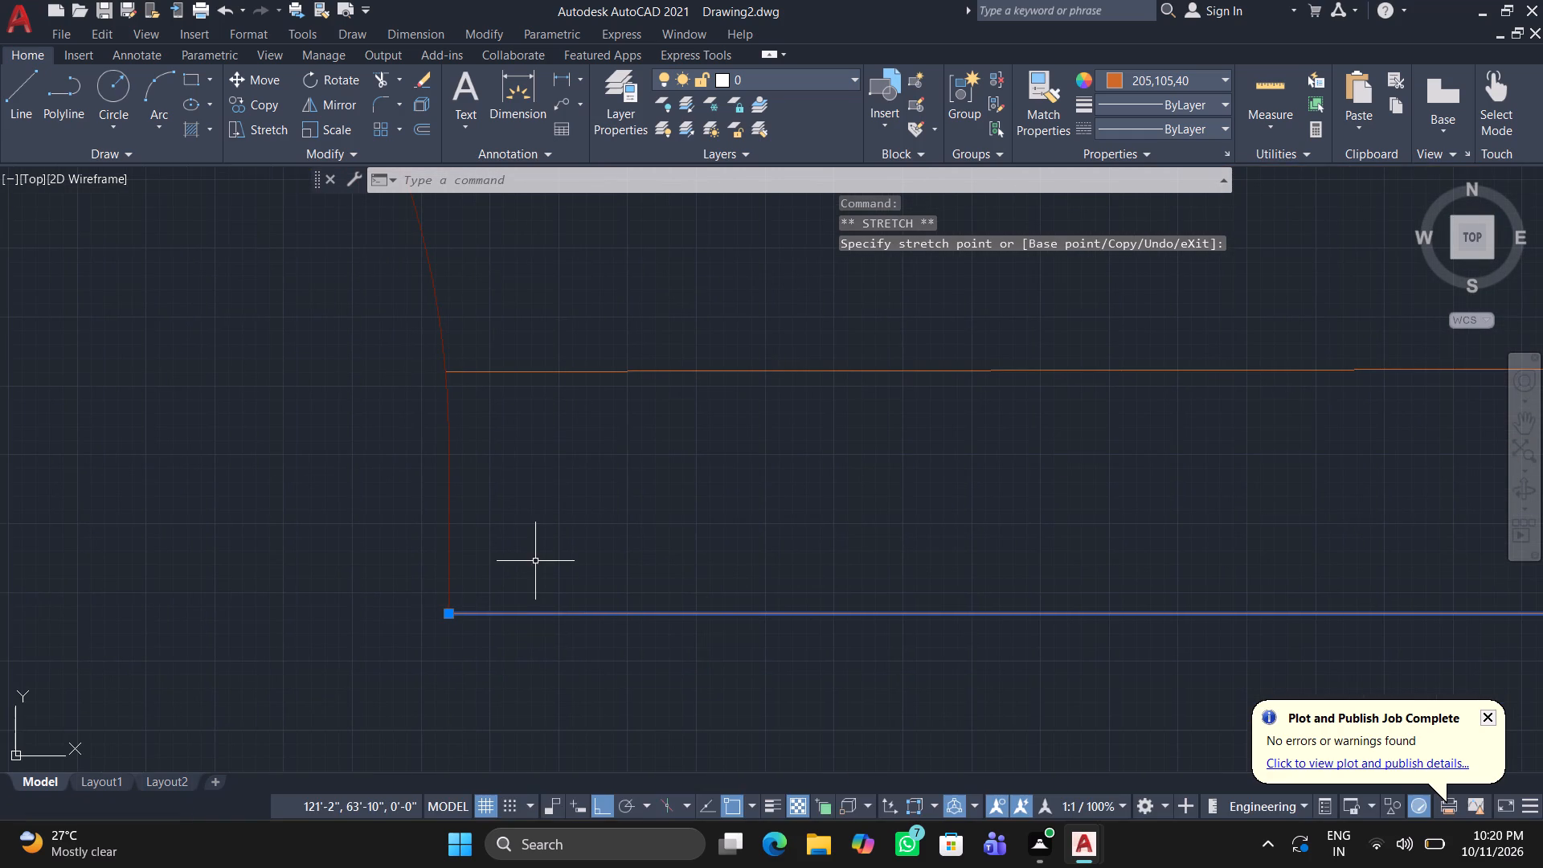
pyautogui.press('Escape')
pyautogui.scroll(2, 418, 612)
pyautogui.scroll(3, 506, 612)
pyautogui.scroll(-1, 516, 612)
pyautogui.scroll(1, 516, 612)
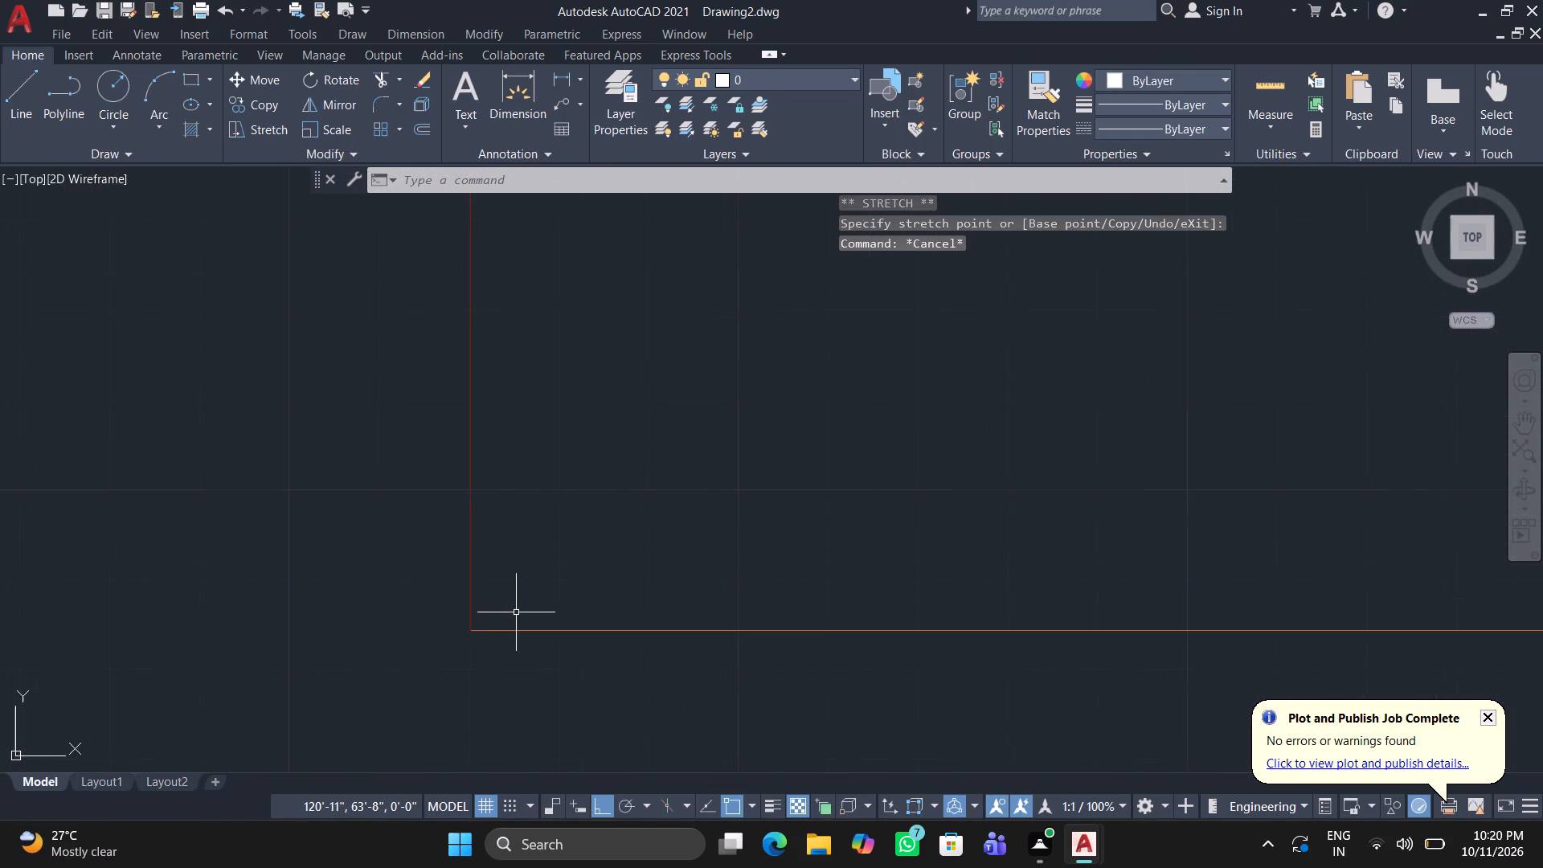
pyautogui.scroll(5, 428, 637)
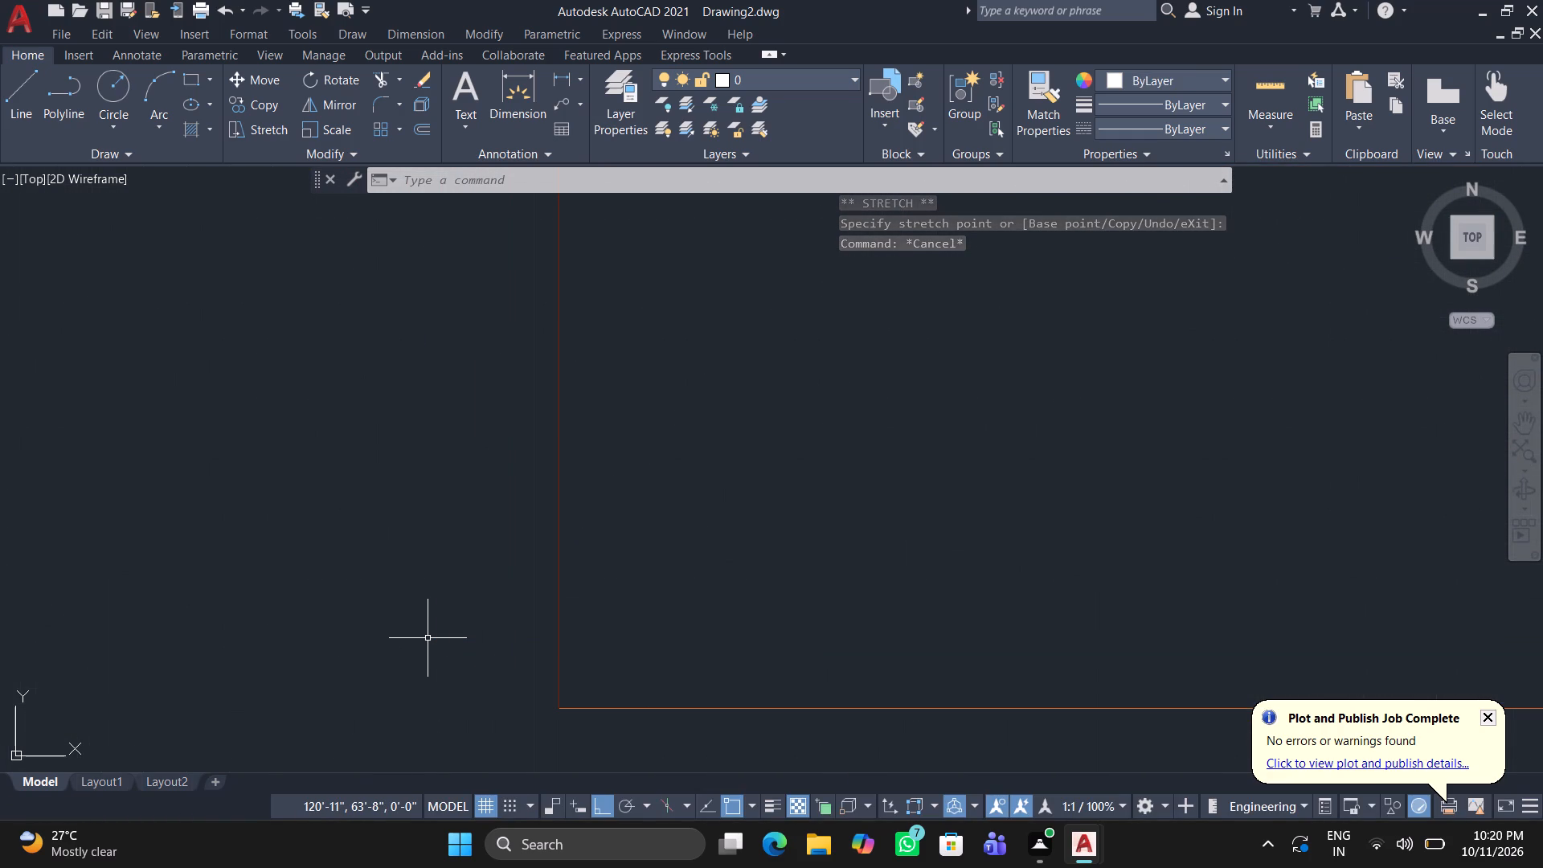
pyautogui.press('Escape')
pyautogui.scroll(-6, 428, 638)
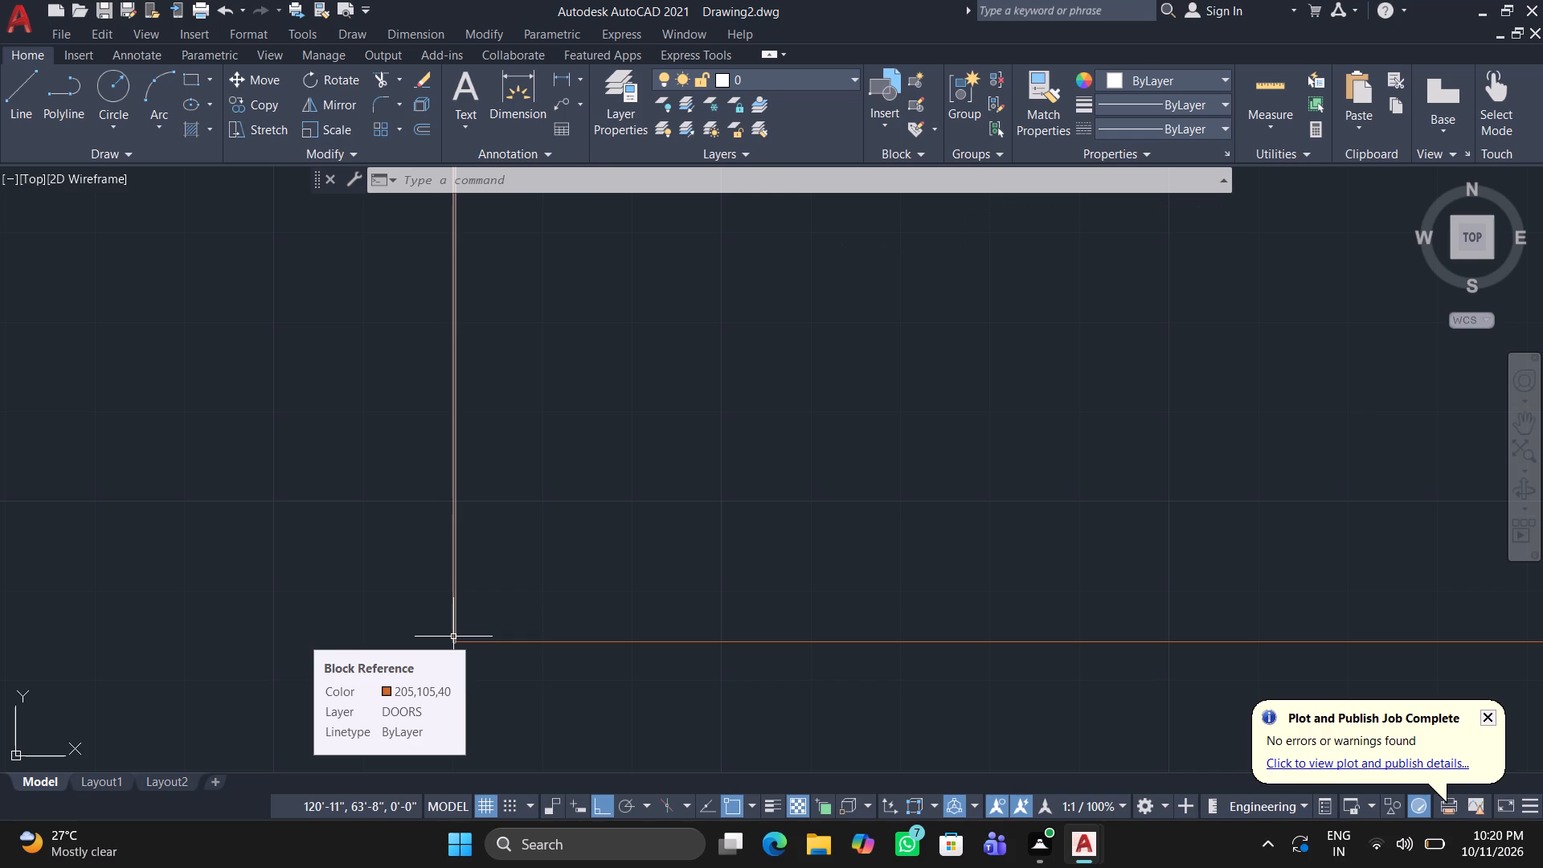
pyautogui.scroll(-4, 477, 628)
pyautogui.scroll(-3, 569, 571)
pyautogui.scroll(-1, 673, 532)
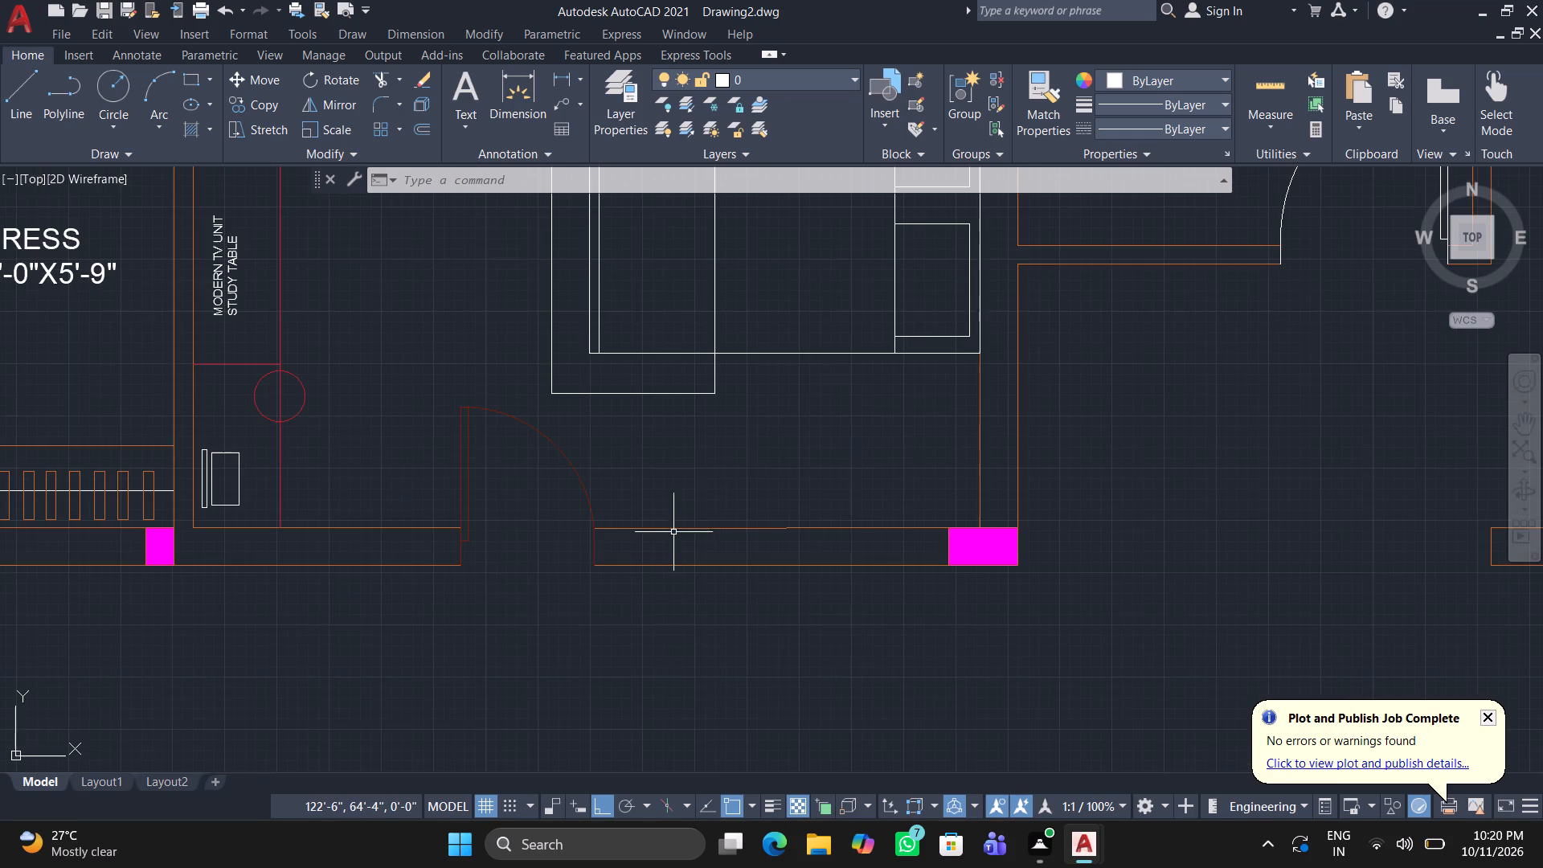
# Move the rug's inner edge line crossing the bed about 6" toward the pillows.
pyautogui.moveTo(739, 428); pyautogui.dragTo(625, 669, button='middle')
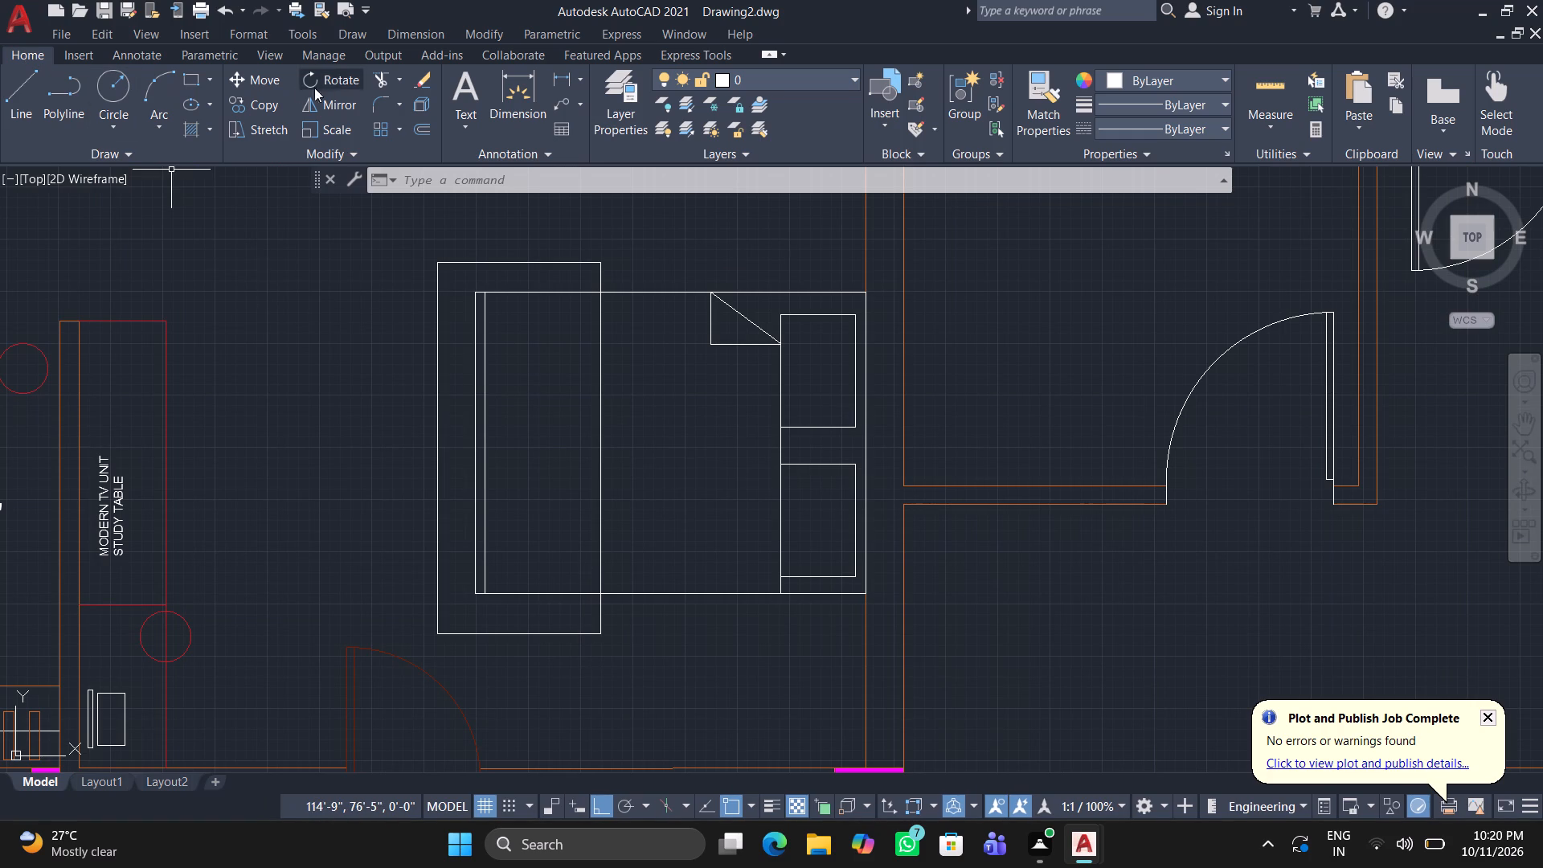
pyautogui.click(378, 72)
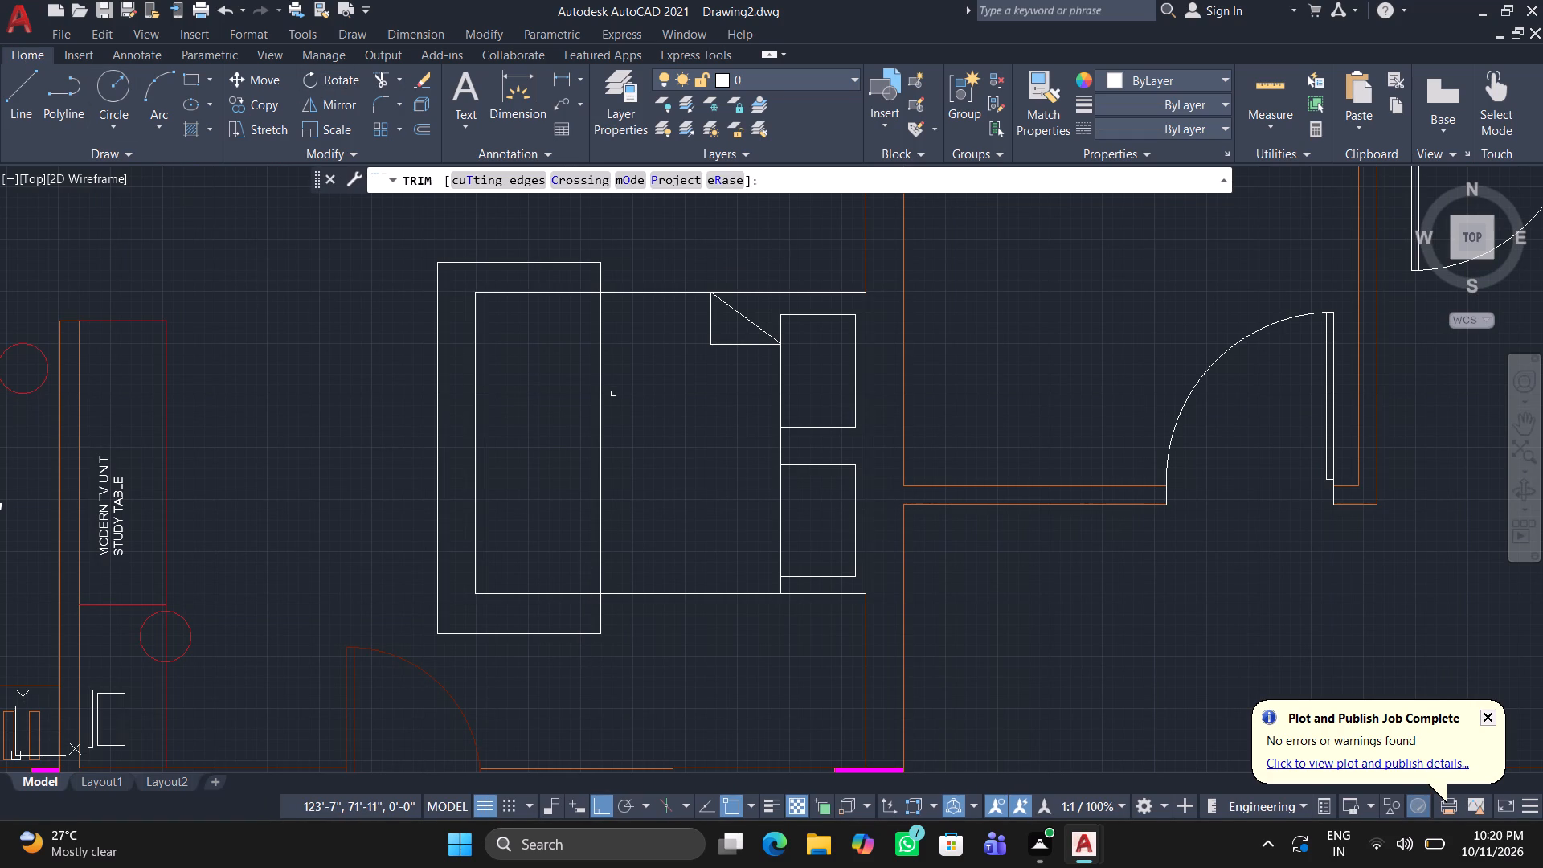
pyautogui.press('Escape')
pyautogui.click(598, 384)
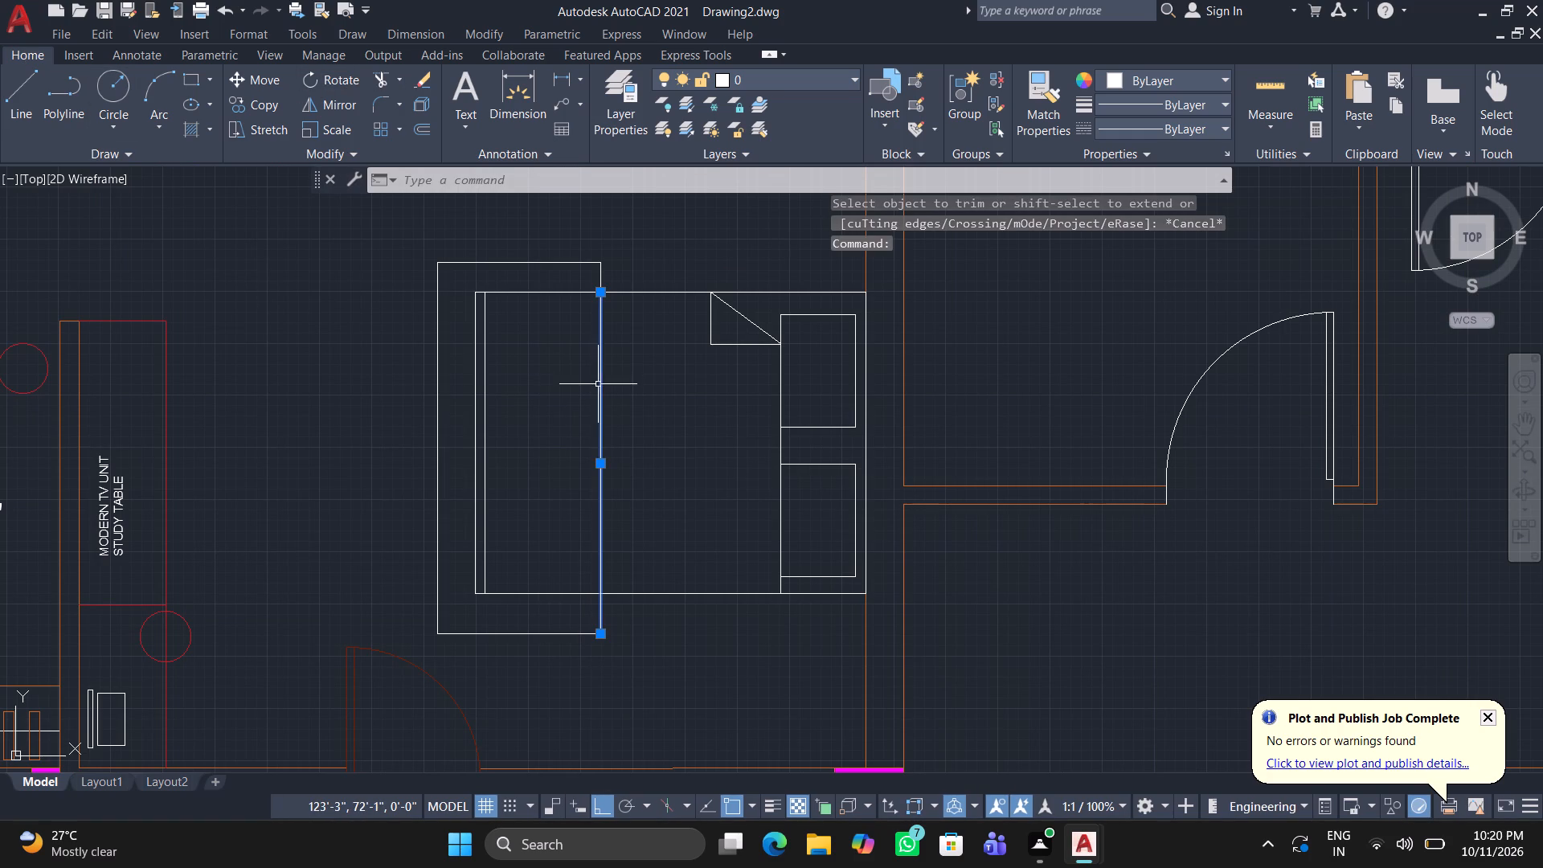
pyautogui.click(601, 460)
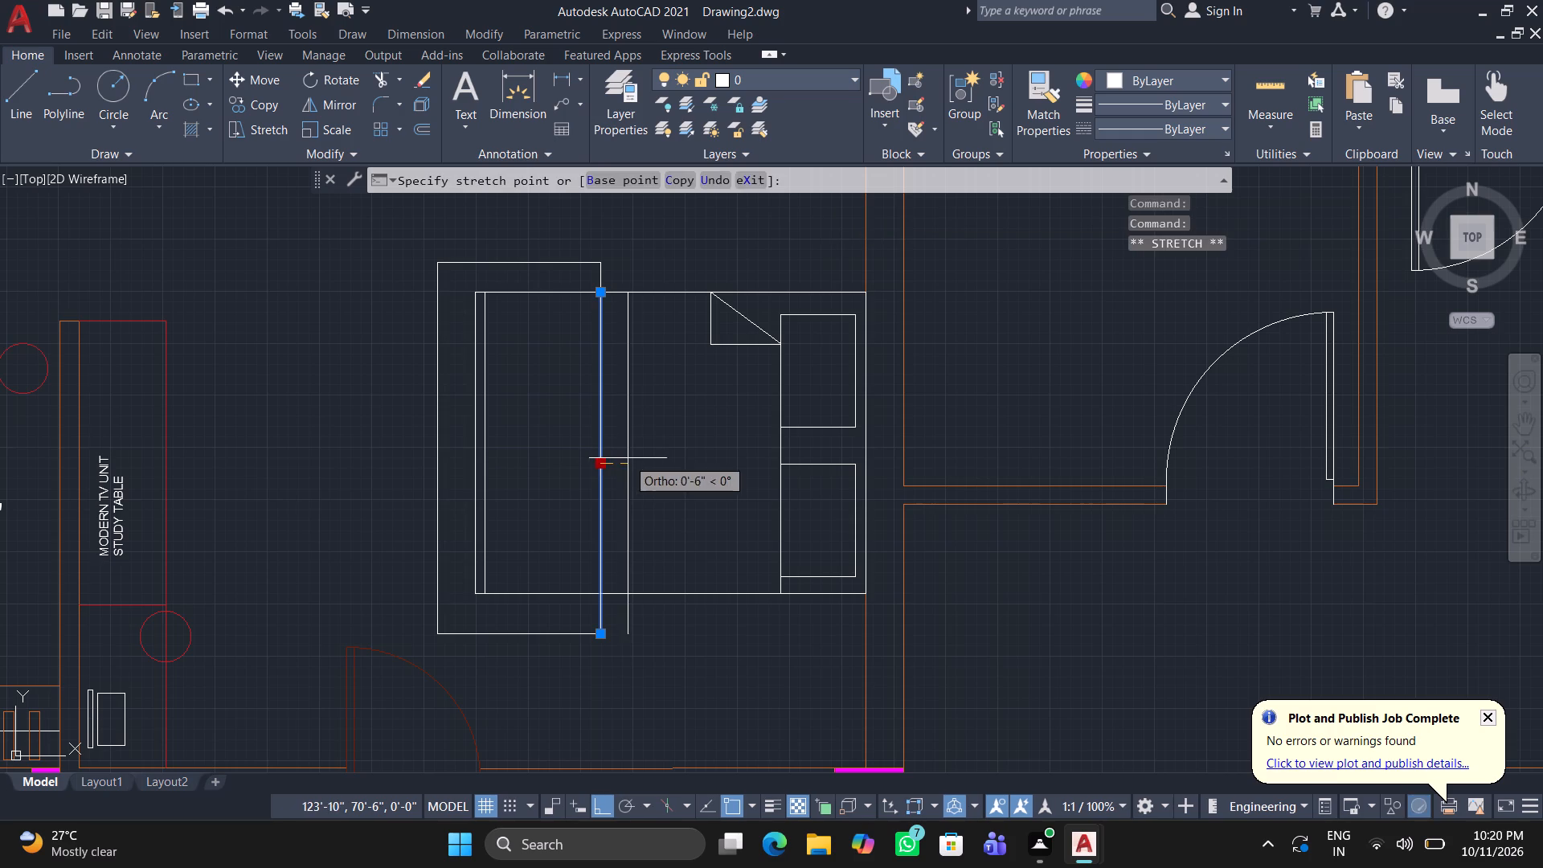
pyautogui.click(630, 459)
# Stretch the rug's lower edge line to meet the lower end of the moved inner edge.
pyautogui.click(559, 631)
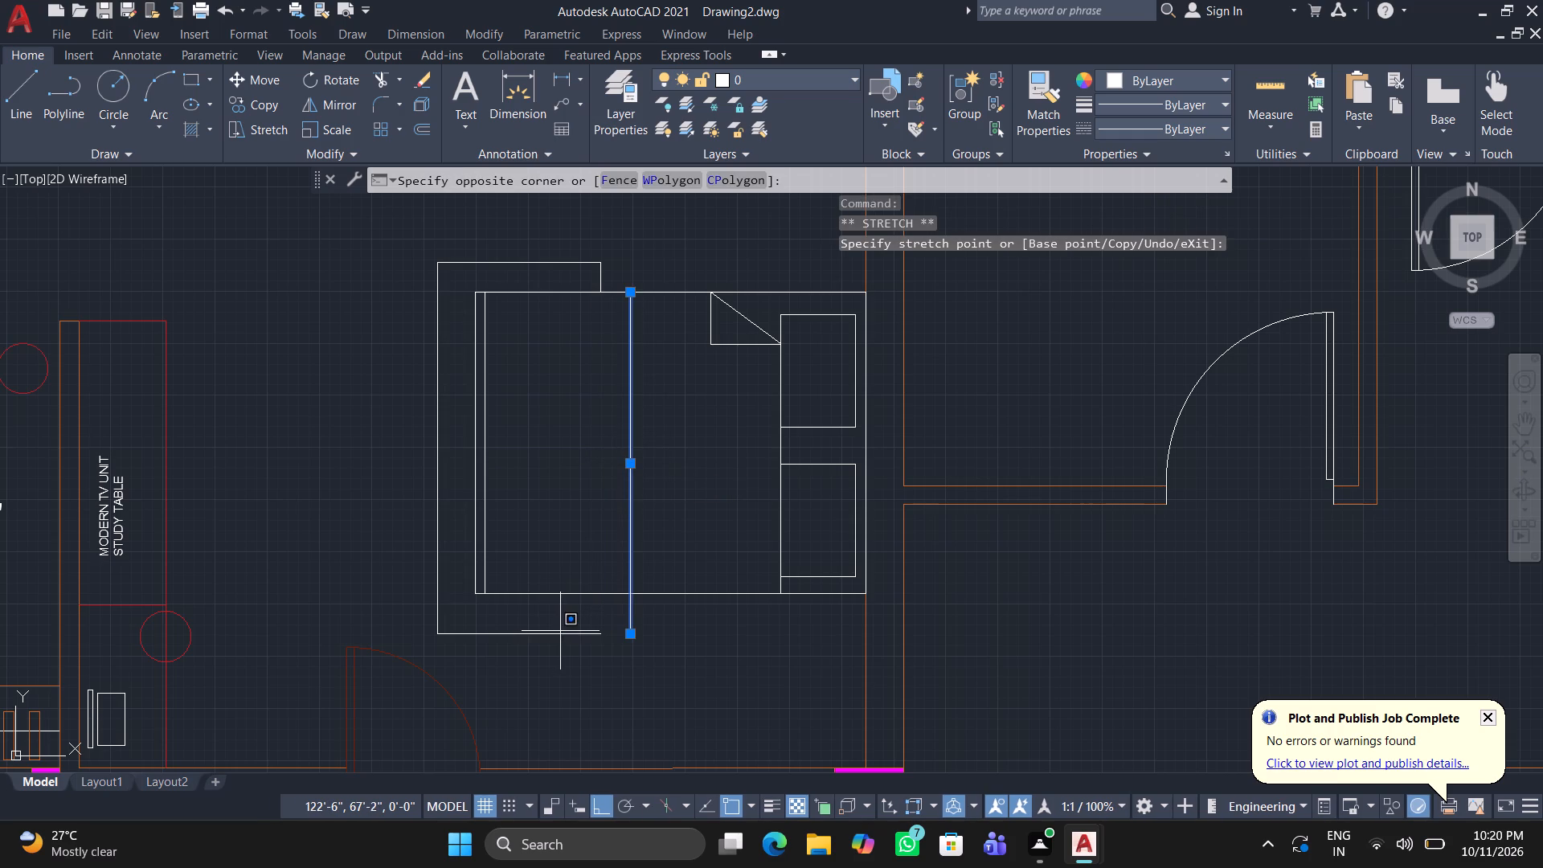
pyautogui.click(554, 635)
pyautogui.scroll(2, 596, 636)
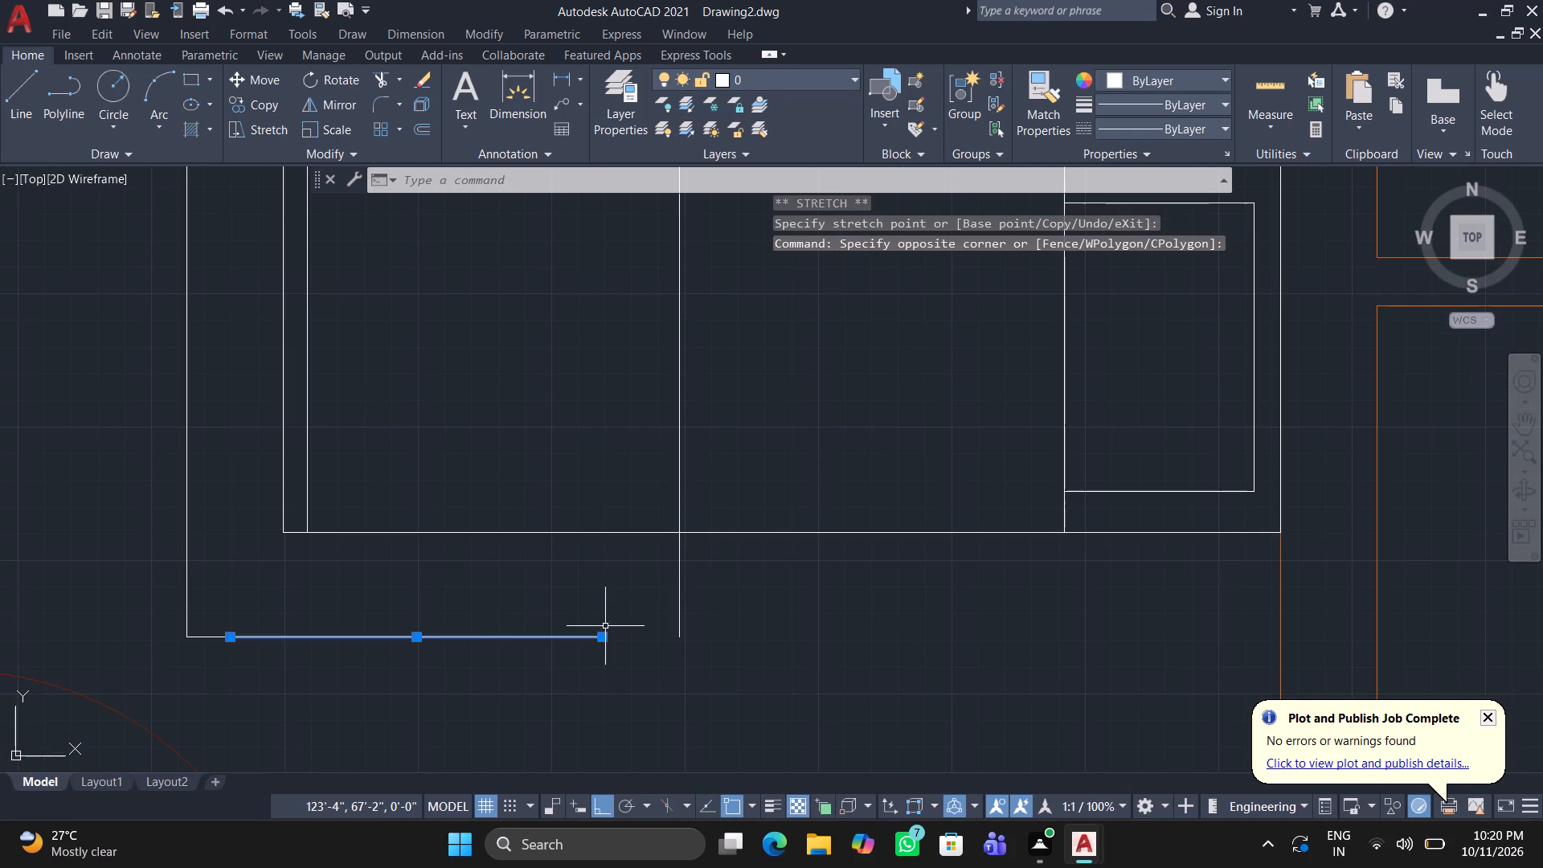
pyautogui.click(605, 641)
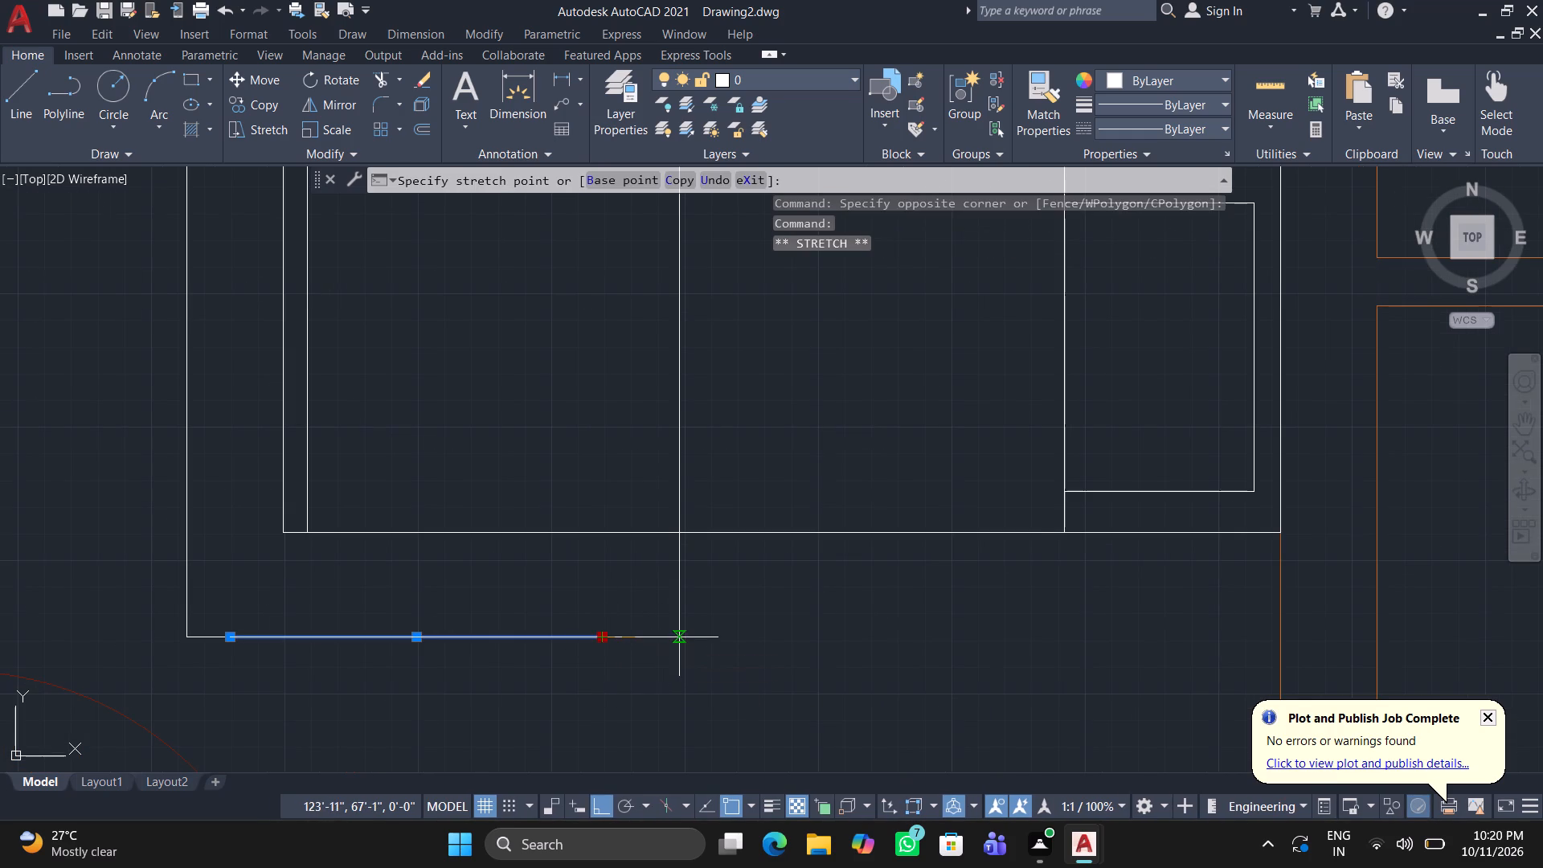
pyautogui.scroll(2, 685, 636)
pyautogui.click(668, 642)
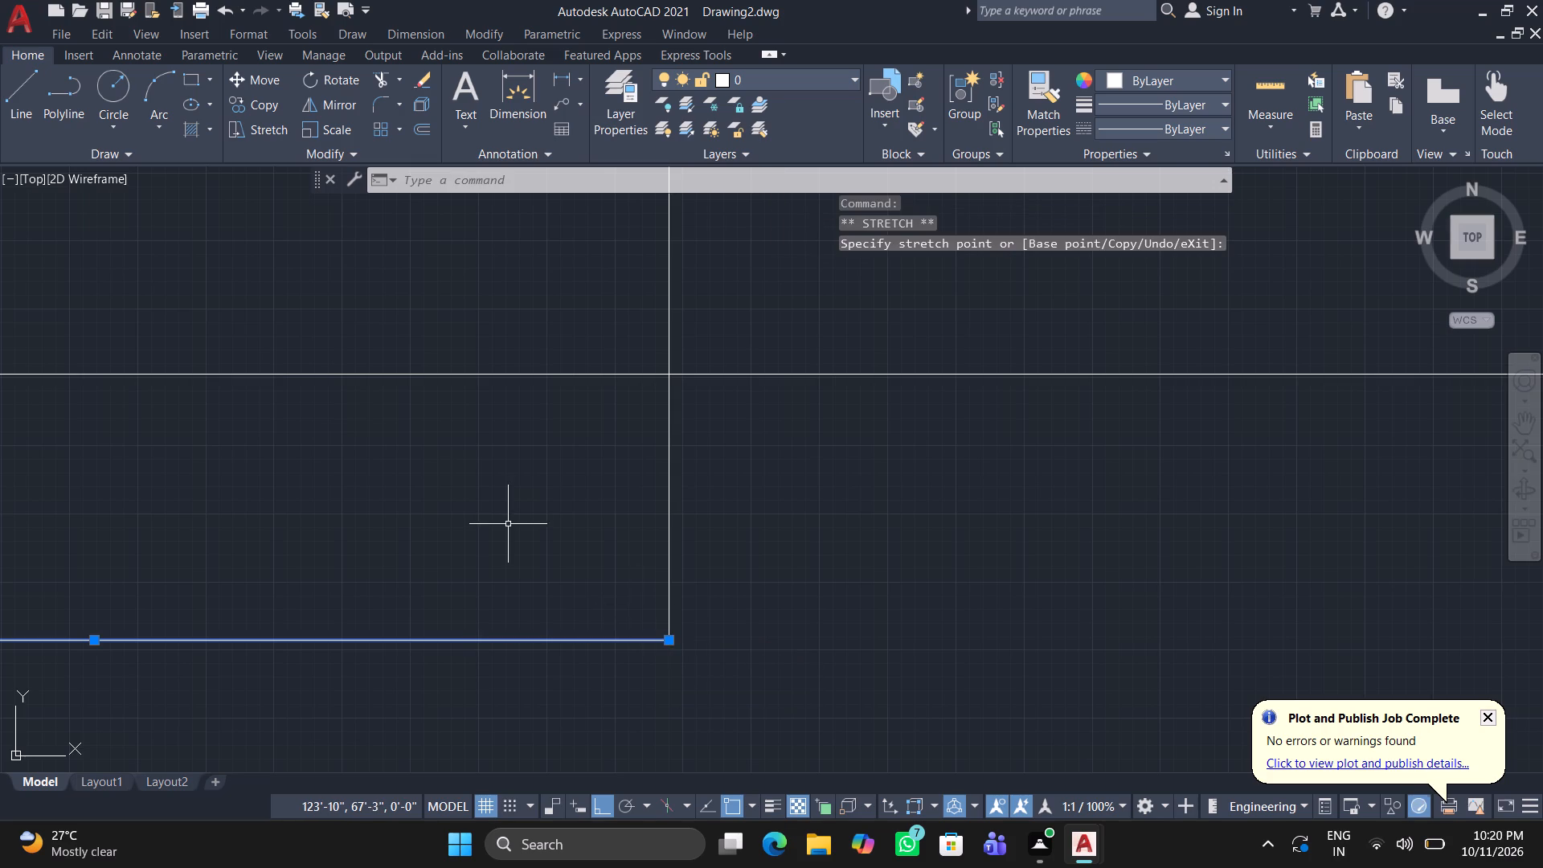
# Delete the short leftover rug line between the rug's upper edge and the bed's upper edge.
pyautogui.moveTo(321, 376); pyautogui.dragTo(309, 786, button='middle')
pyautogui.scroll(-3, 313, 761)
pyautogui.moveTo(326, 554); pyautogui.dragTo(333, 603, button='middle')
pyautogui.scroll(-3, 330, 581)
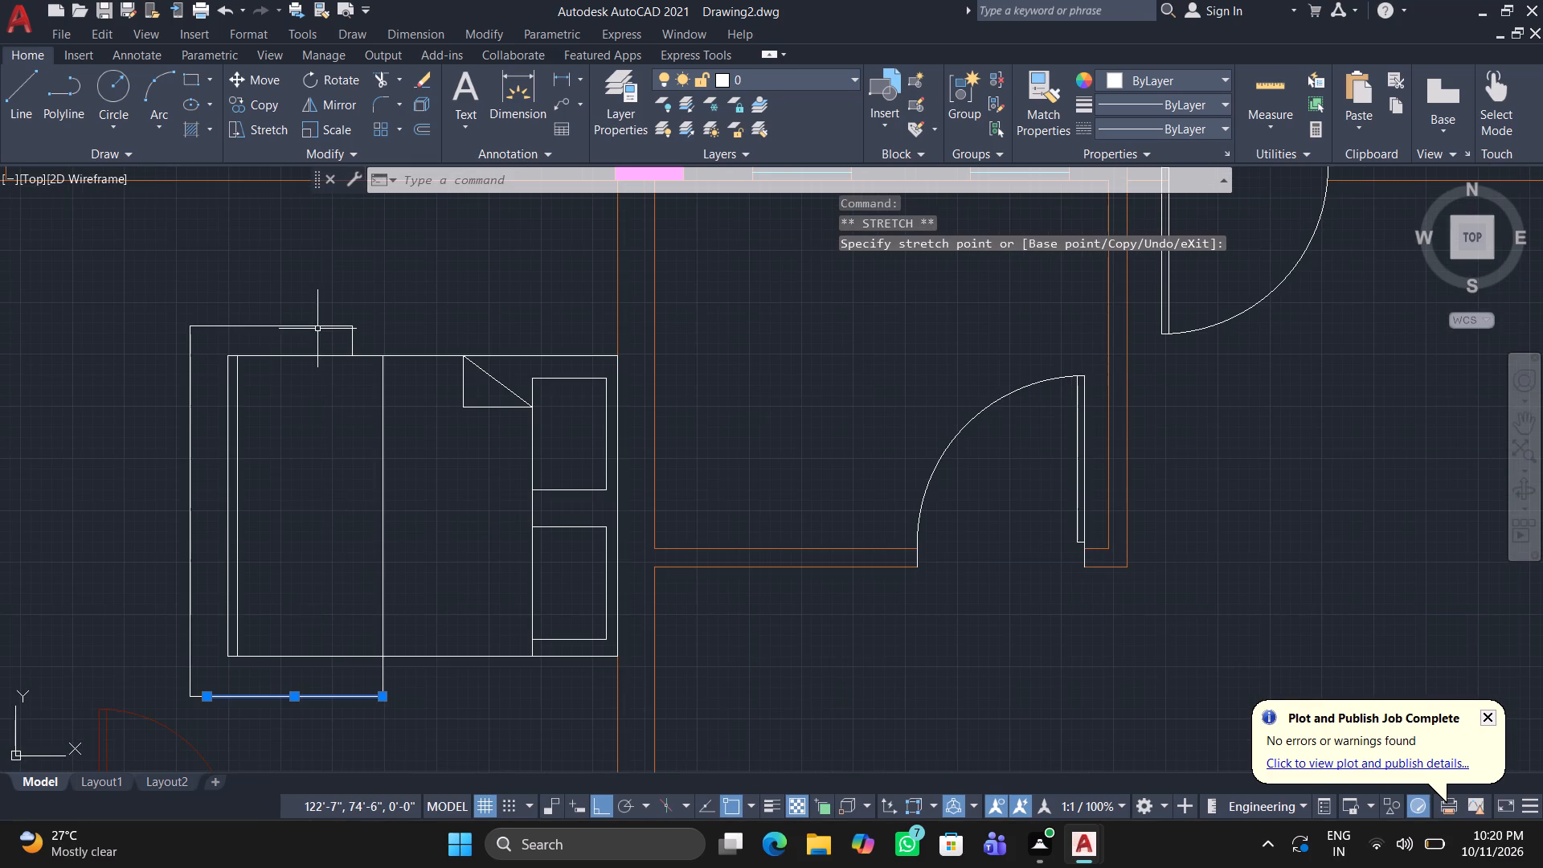
pyautogui.scroll(2, 317, 329)
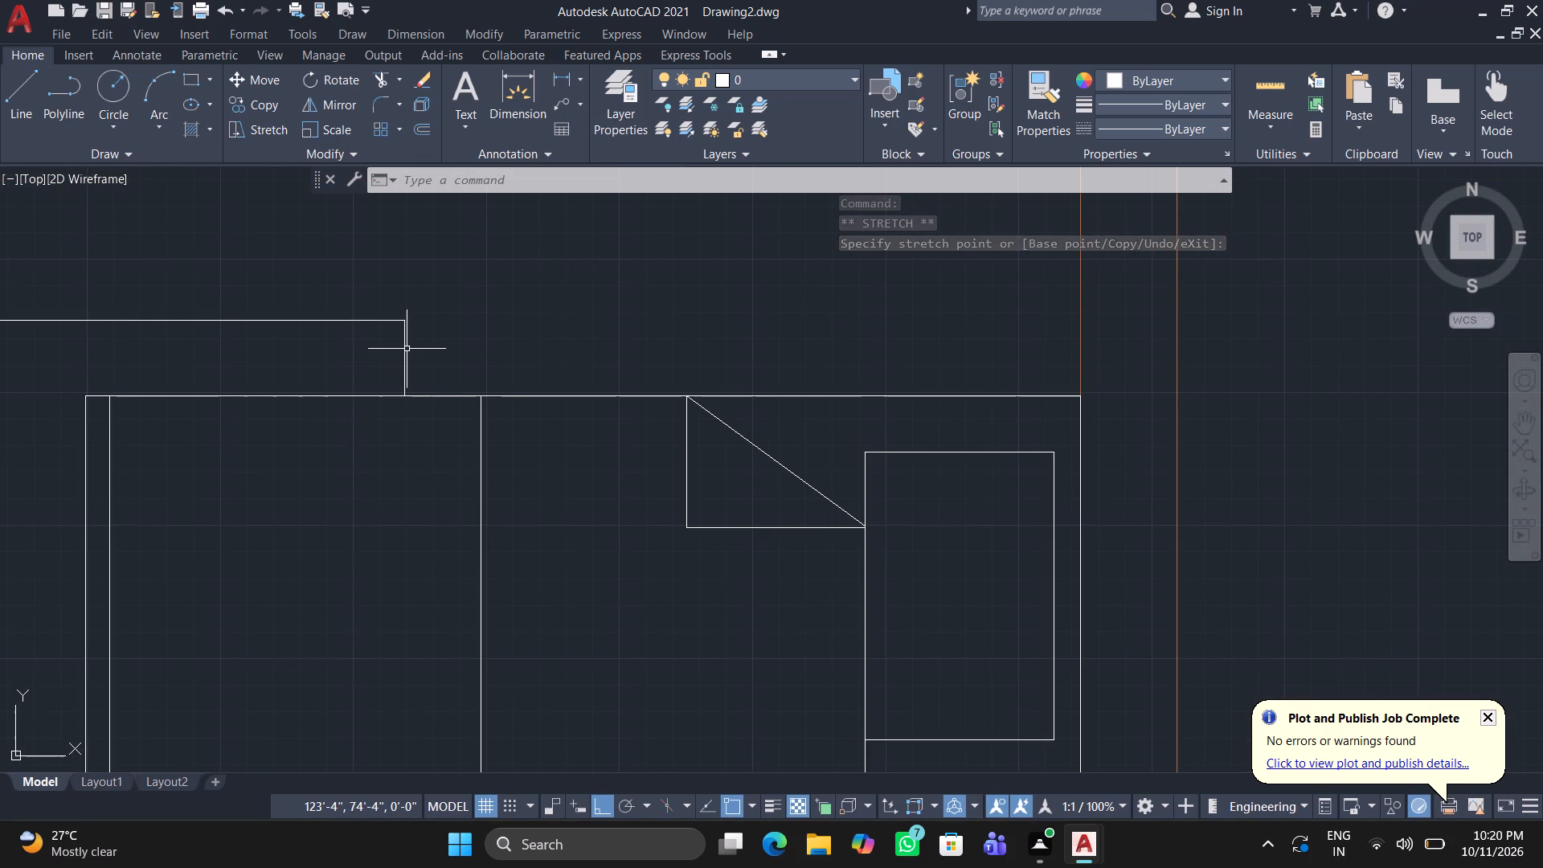
pyautogui.click(407, 350)
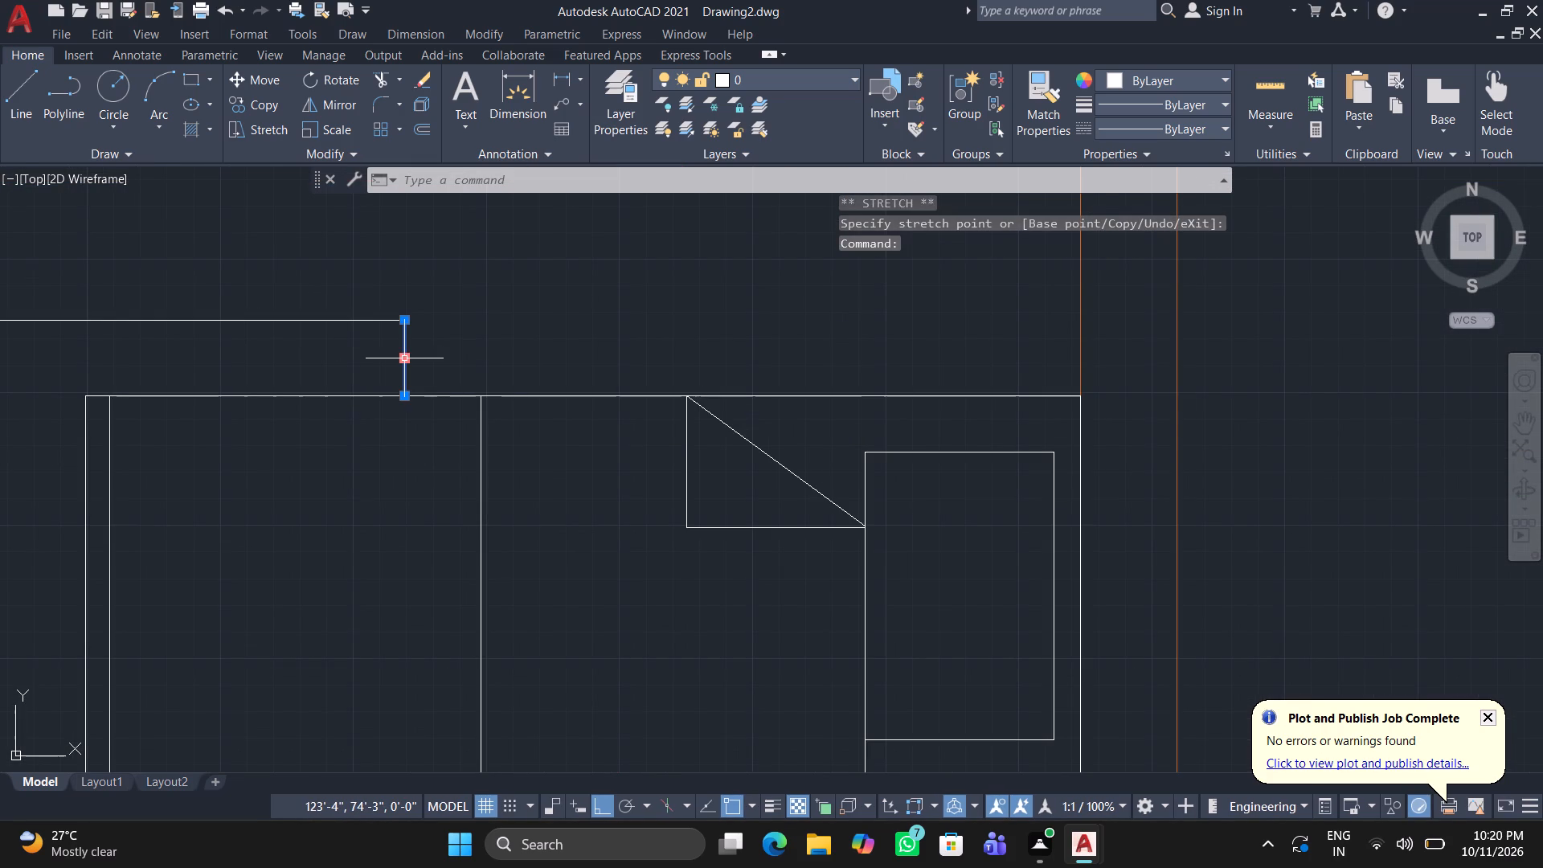
pyautogui.press('Delete')
# Stretch the rug's upper edge line toward the pillows until it aligns with the moved inner edge.
pyautogui.click(403, 319)
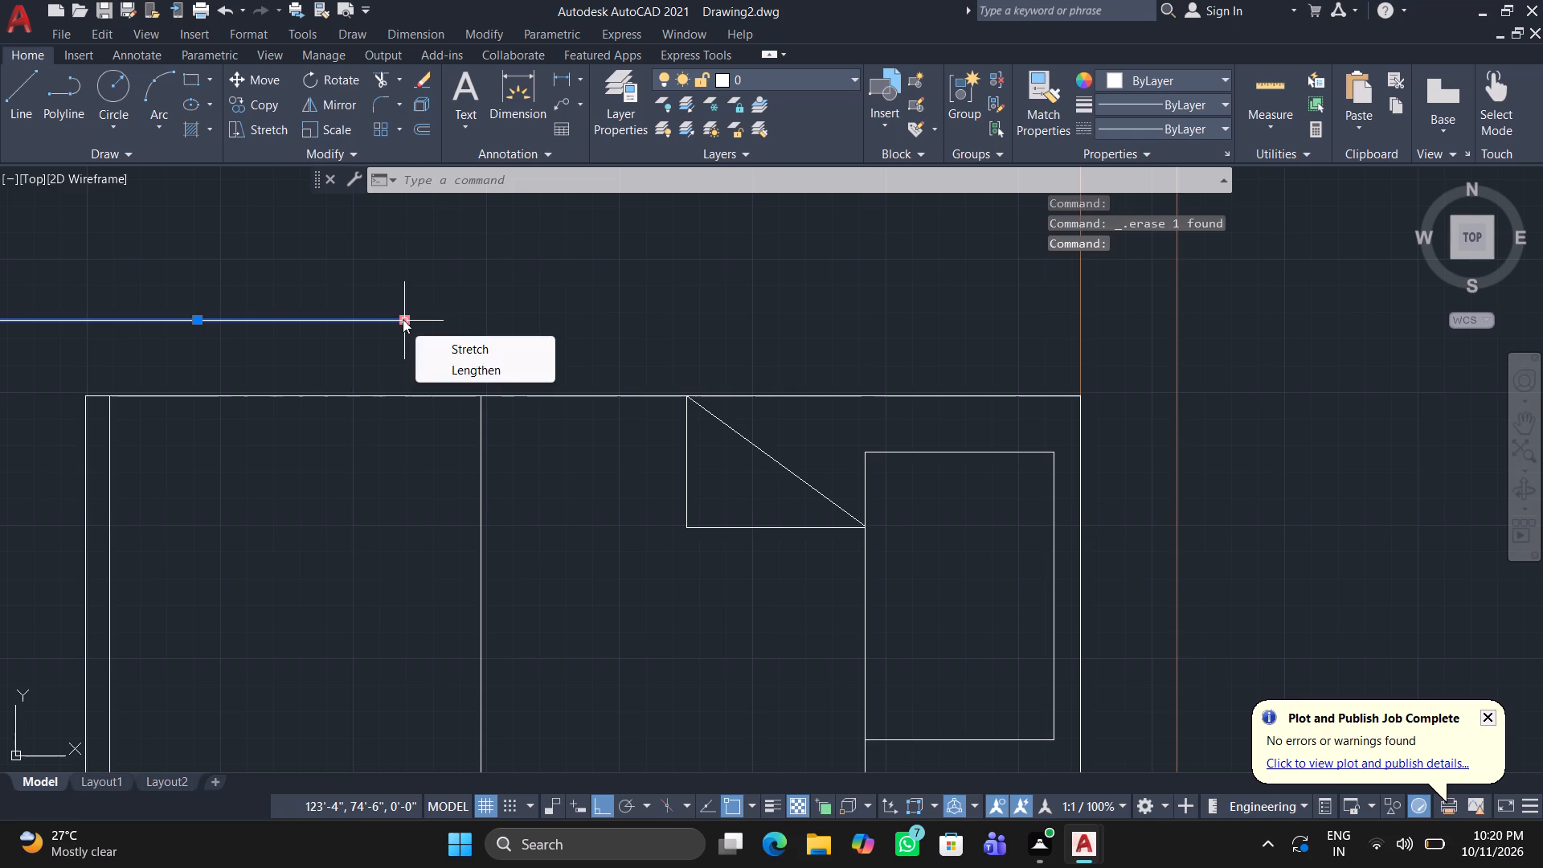
pyautogui.click(403, 319)
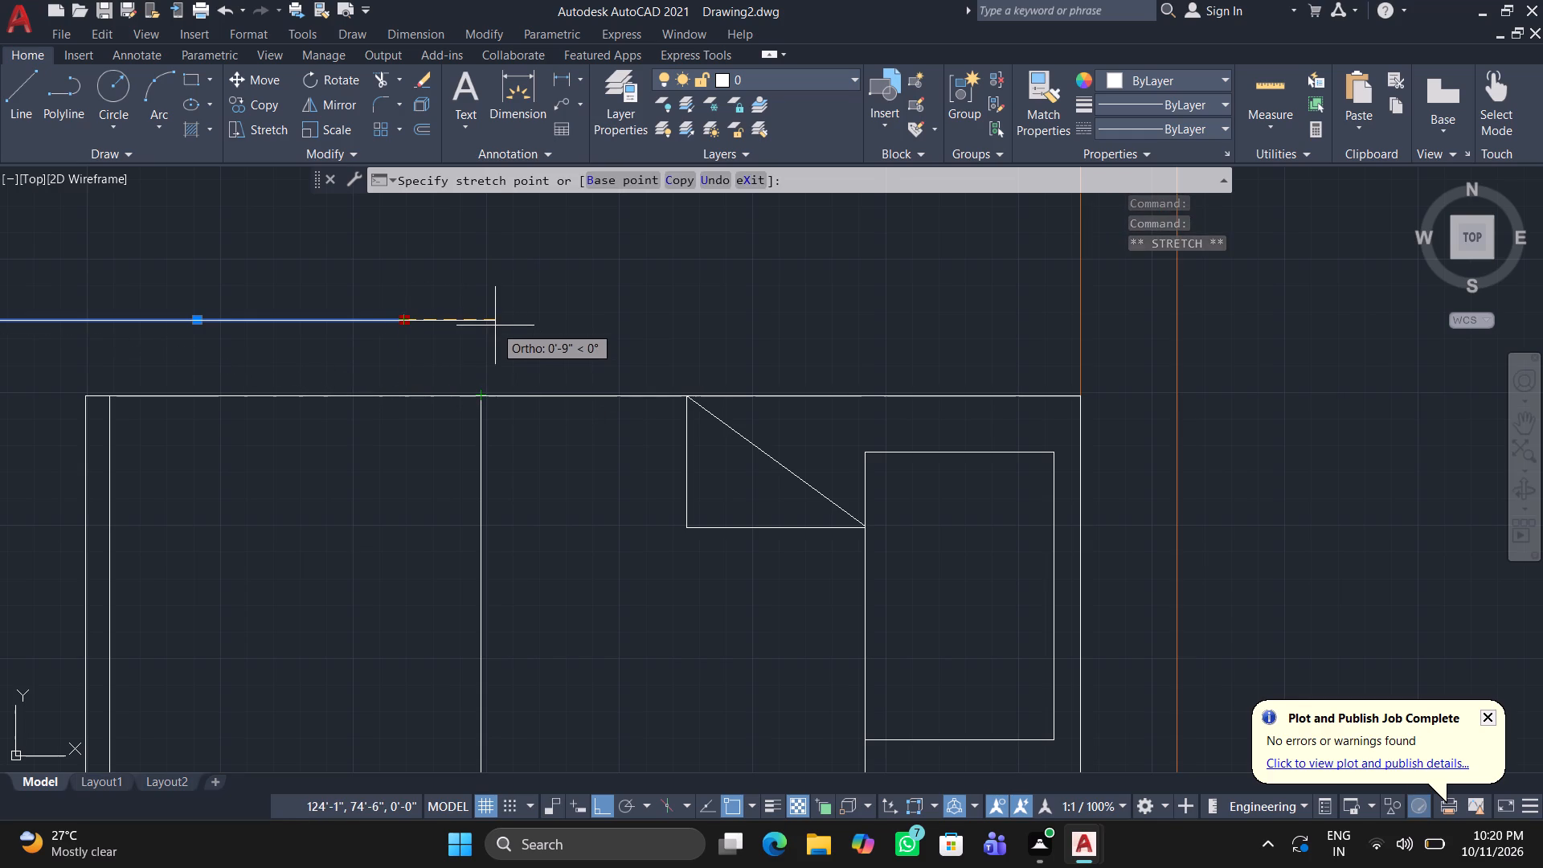
pyautogui.click(483, 321)
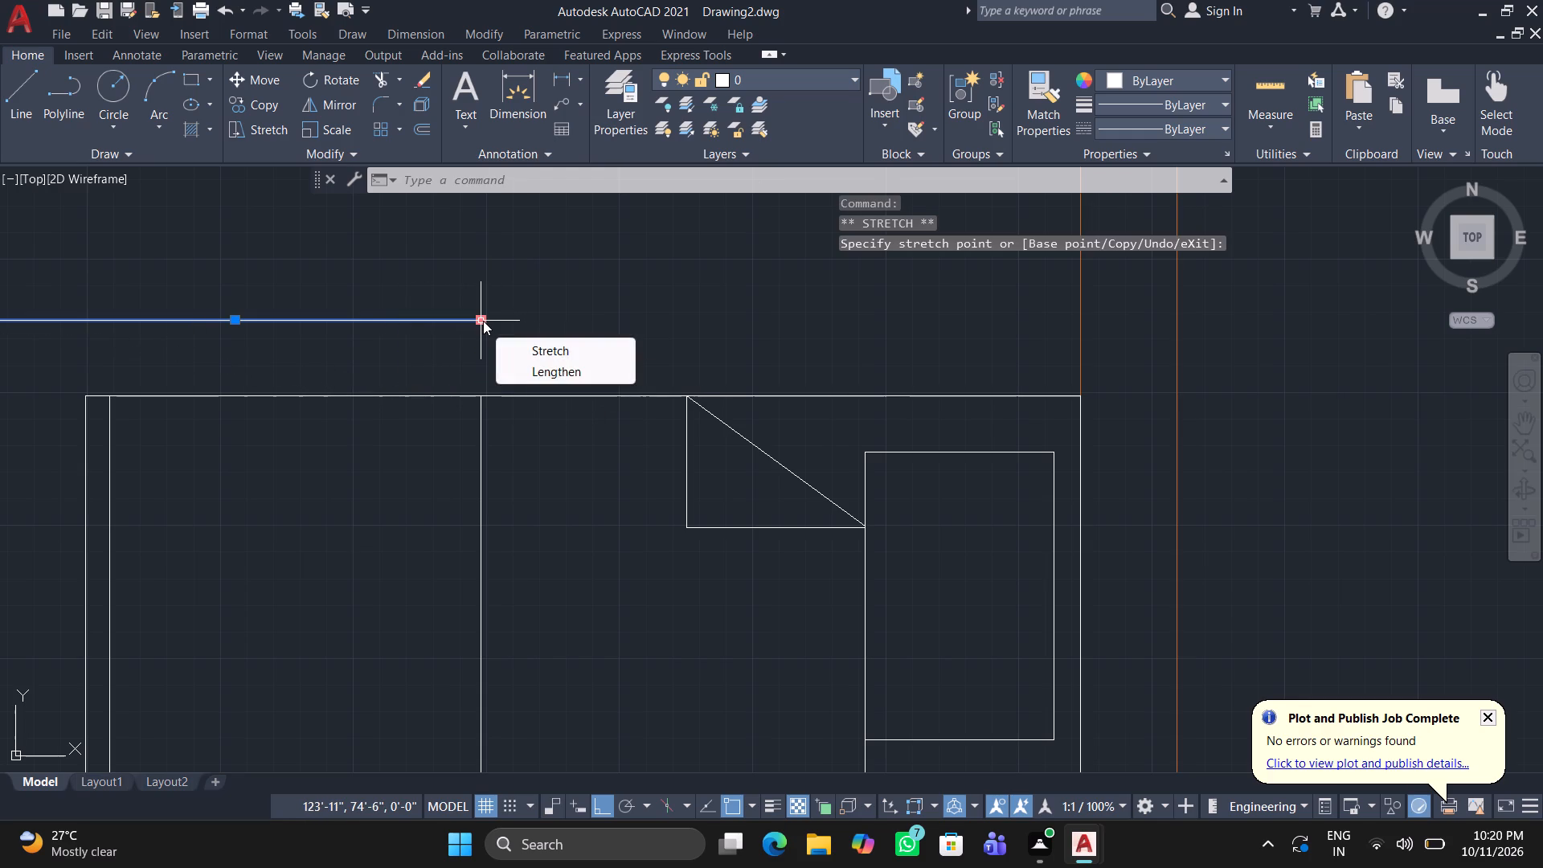
pyautogui.press('Escape')
# Draw a vertical line from the inner edge's end on the bed's upper side to just past the rug's upper edge.
pyautogui.press('l')
pyautogui.press('Return')
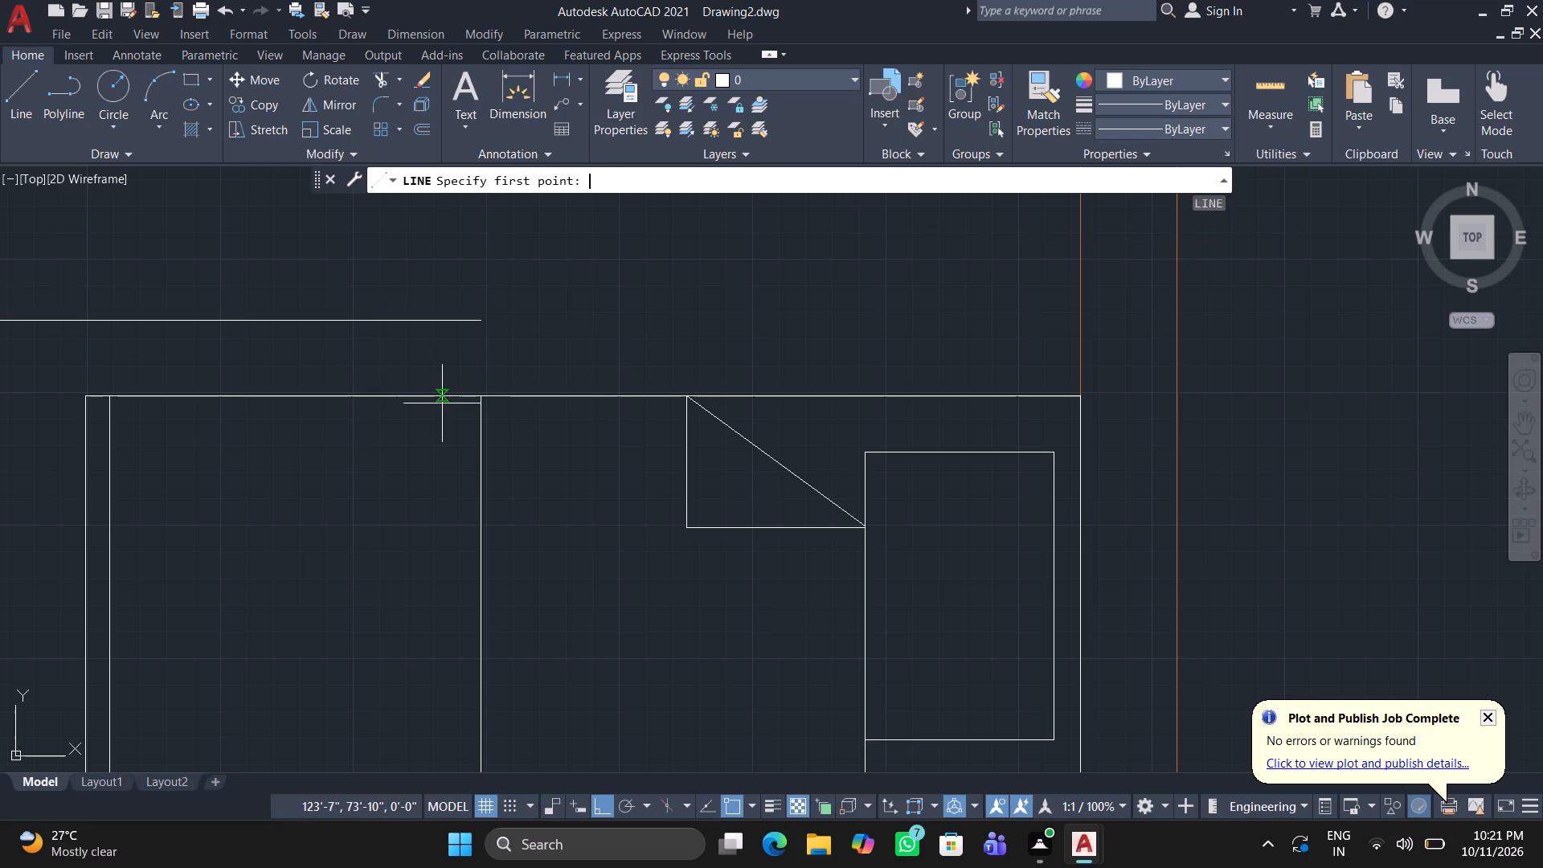
pyautogui.moveTo(479, 398); pyautogui.dragTo(482, 383)
pyautogui.click(482, 286)
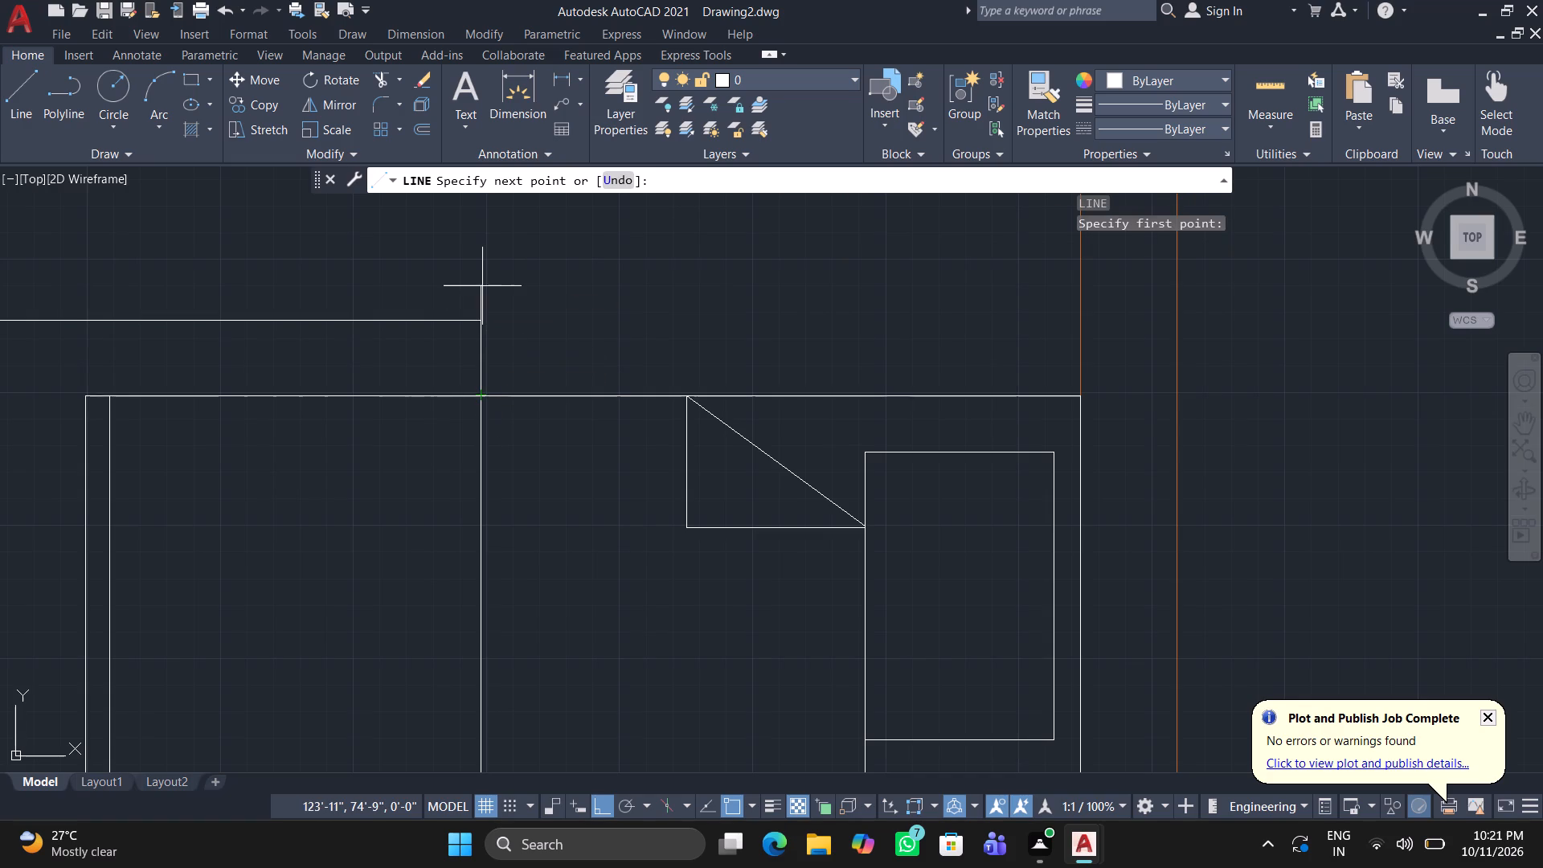
pyautogui.press('Escape')
# Trim the new vertical line's overhang beyond the rug's upper edge.
pyautogui.scroll(4, 484, 297)
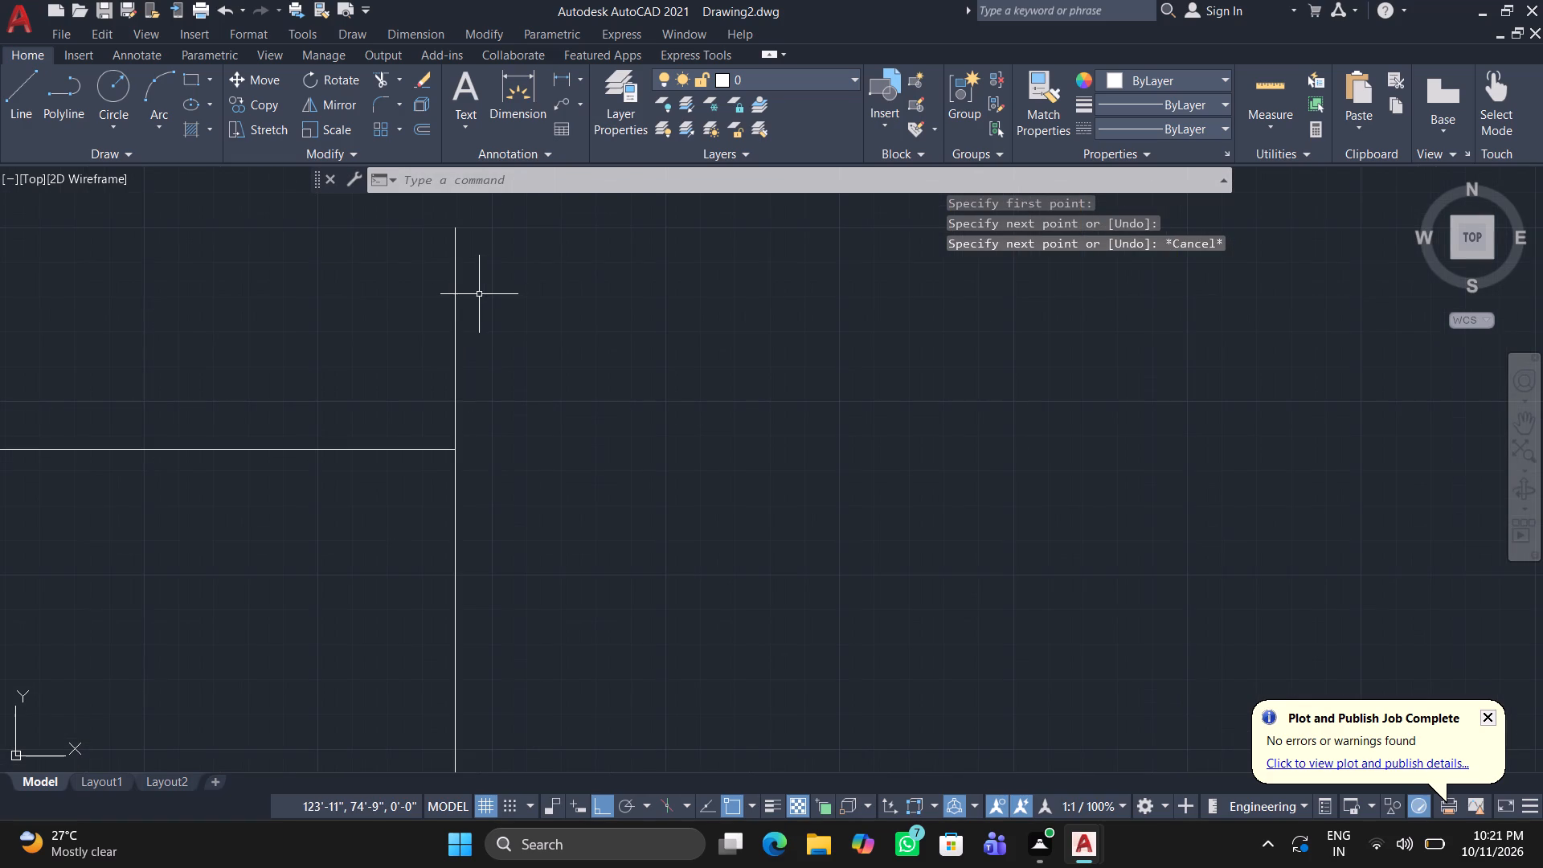
pyautogui.click(379, 78)
pyautogui.moveTo(464, 398); pyautogui.dragTo(456, 394)
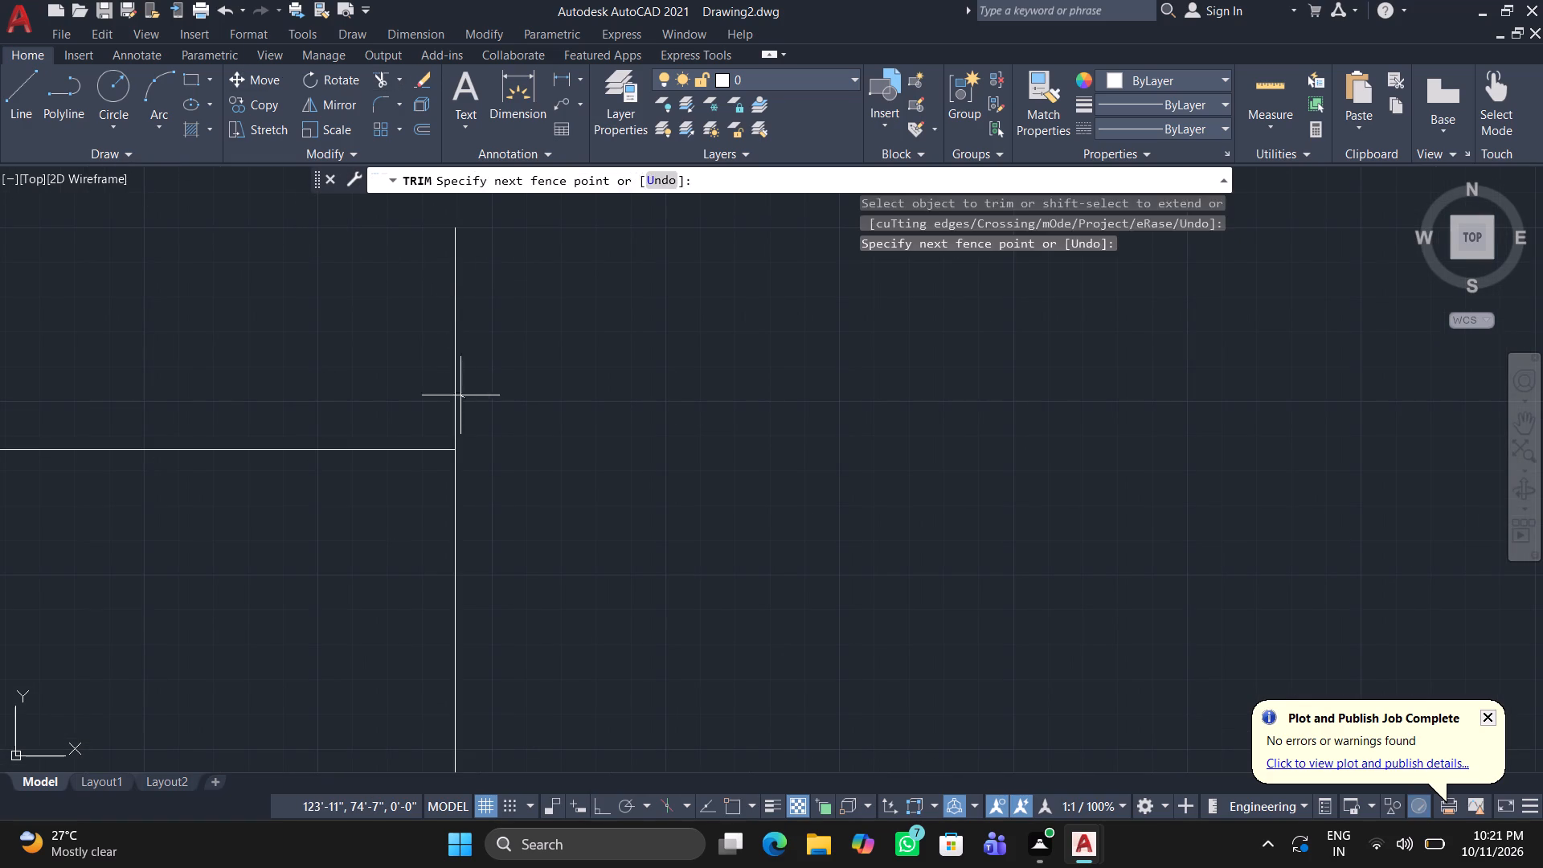
pyautogui.moveTo(456, 394); pyautogui.dragTo(448, 389)
pyautogui.click(339, 387)
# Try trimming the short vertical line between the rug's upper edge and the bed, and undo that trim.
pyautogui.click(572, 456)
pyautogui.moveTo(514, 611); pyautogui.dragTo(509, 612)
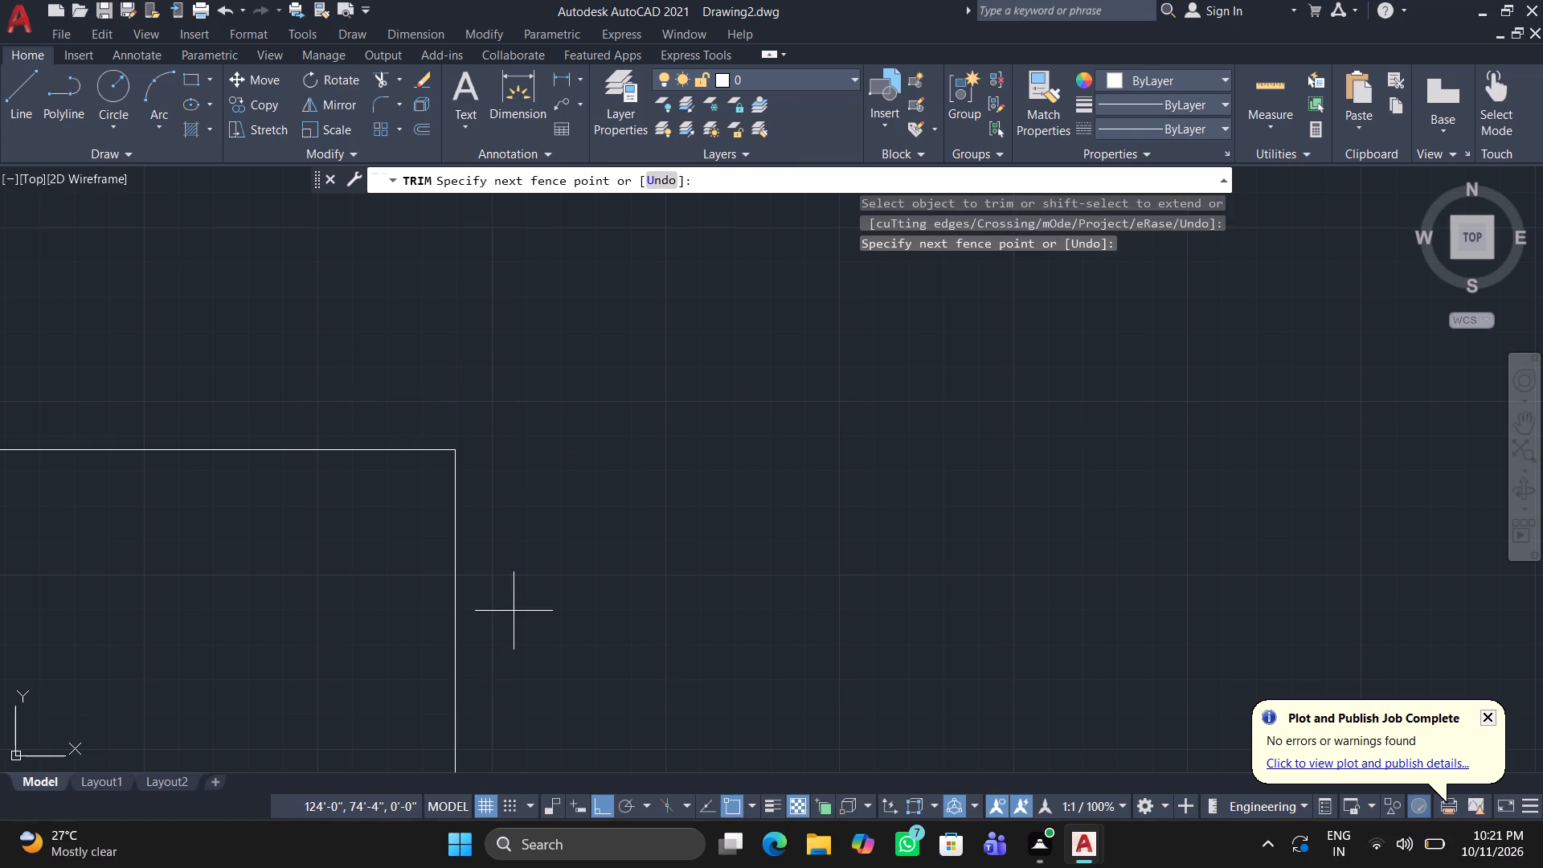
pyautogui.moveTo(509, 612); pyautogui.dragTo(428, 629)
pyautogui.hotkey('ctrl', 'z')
# Trim away the rug's inner edge line where it crosses the bed.
pyautogui.scroll(-3, 562, 590)
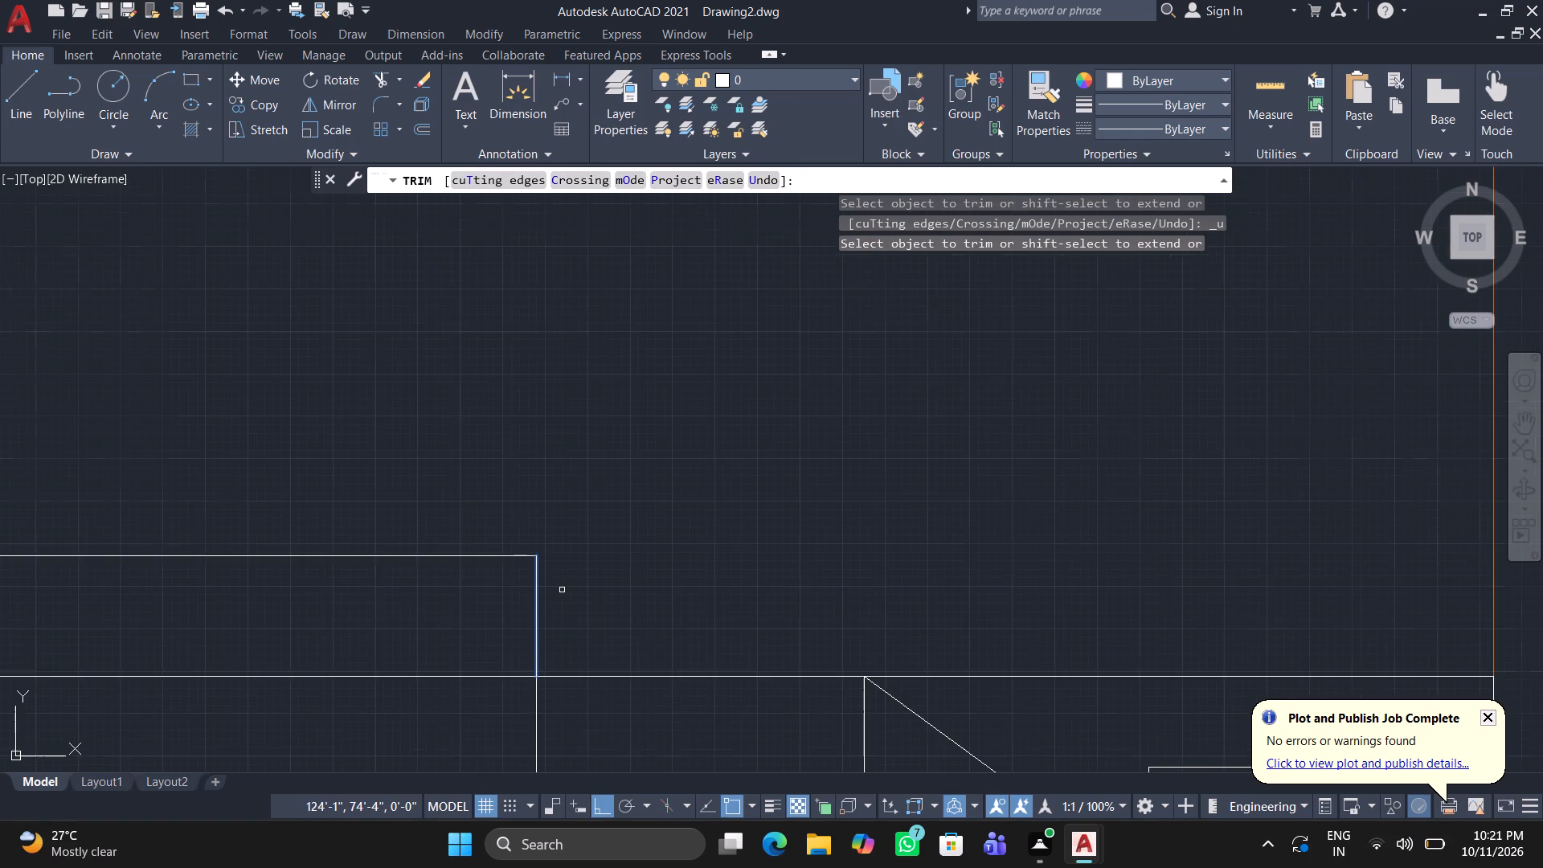
pyautogui.moveTo(565, 596); pyautogui.dragTo(604, 383, button='middle')
pyautogui.moveTo(644, 756); pyautogui.dragTo(538, 755)
pyautogui.scroll(-3, 537, 749)
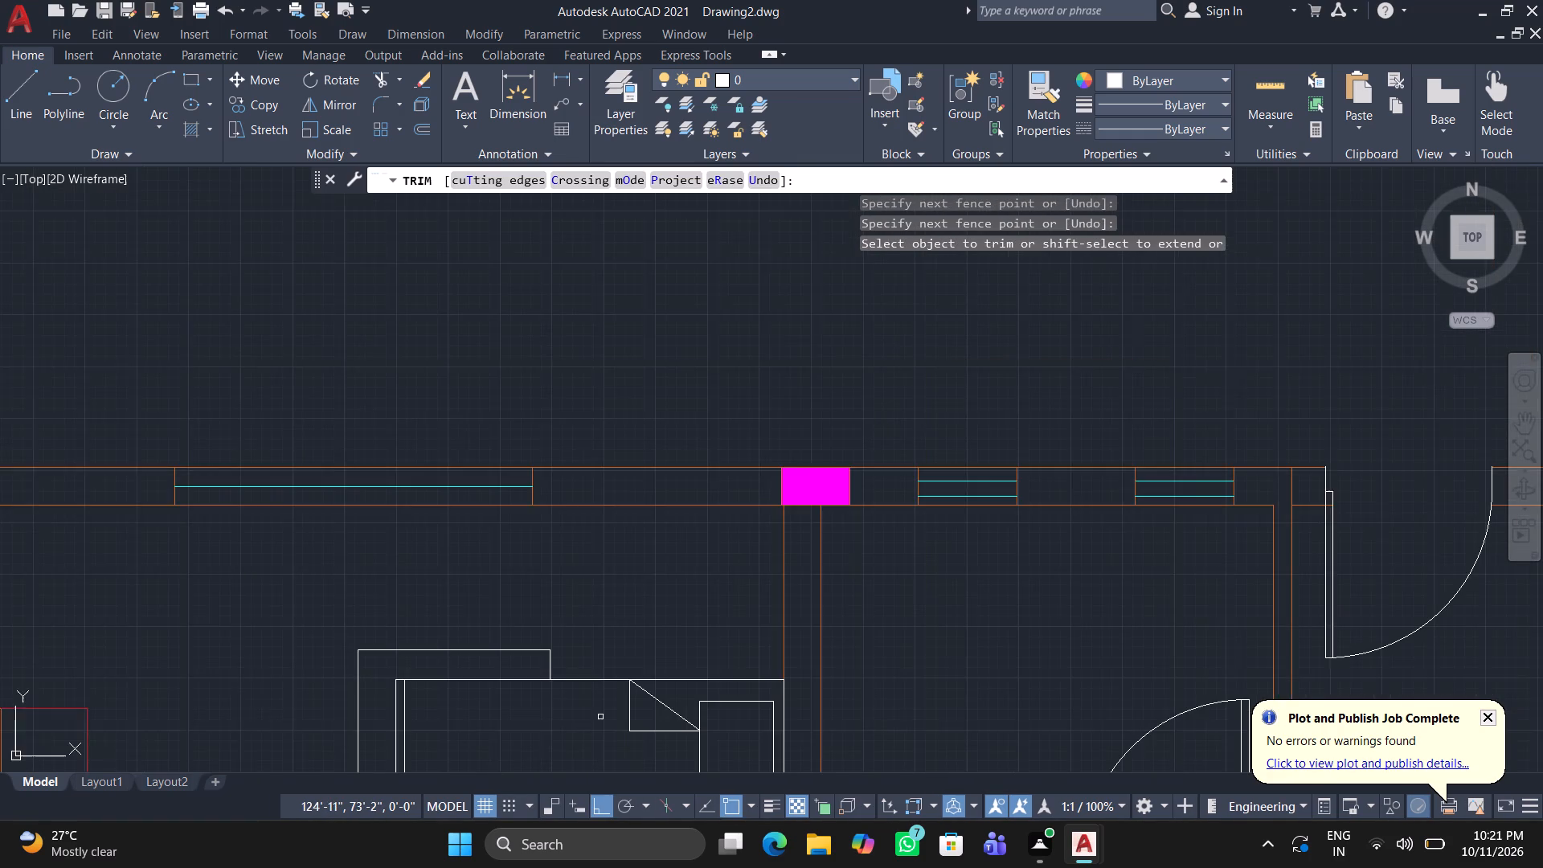
pyautogui.moveTo(600, 714); pyautogui.dragTo(641, 360, button='middle')
pyautogui.press('space')
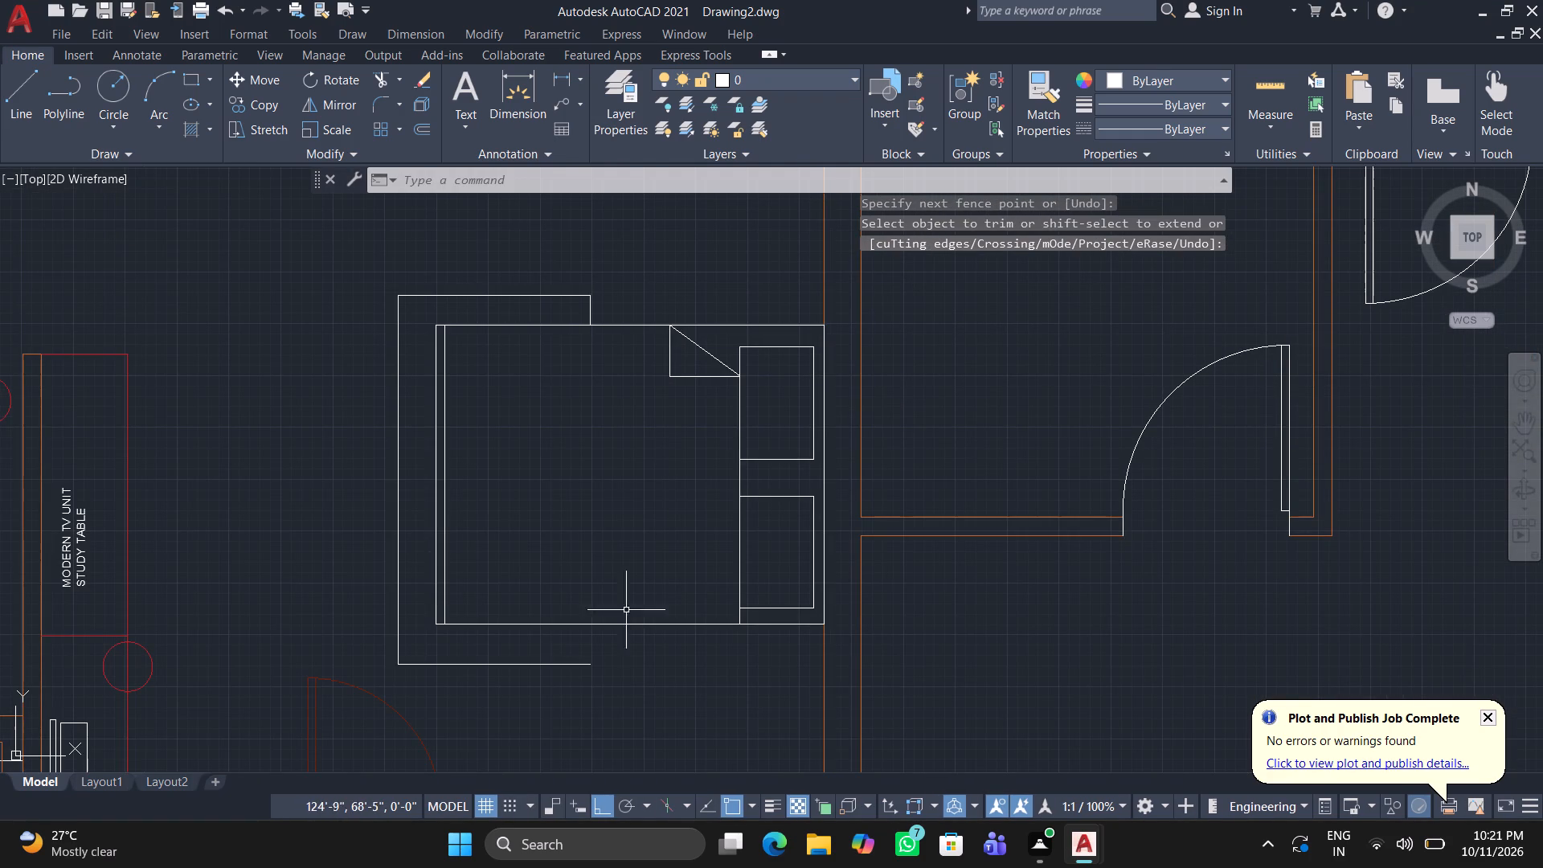
# Draw a short vertical line from the rug's lower edge end up to the bed's lower side, closing the rug outline.
pyautogui.press('l')
pyautogui.press('Return')
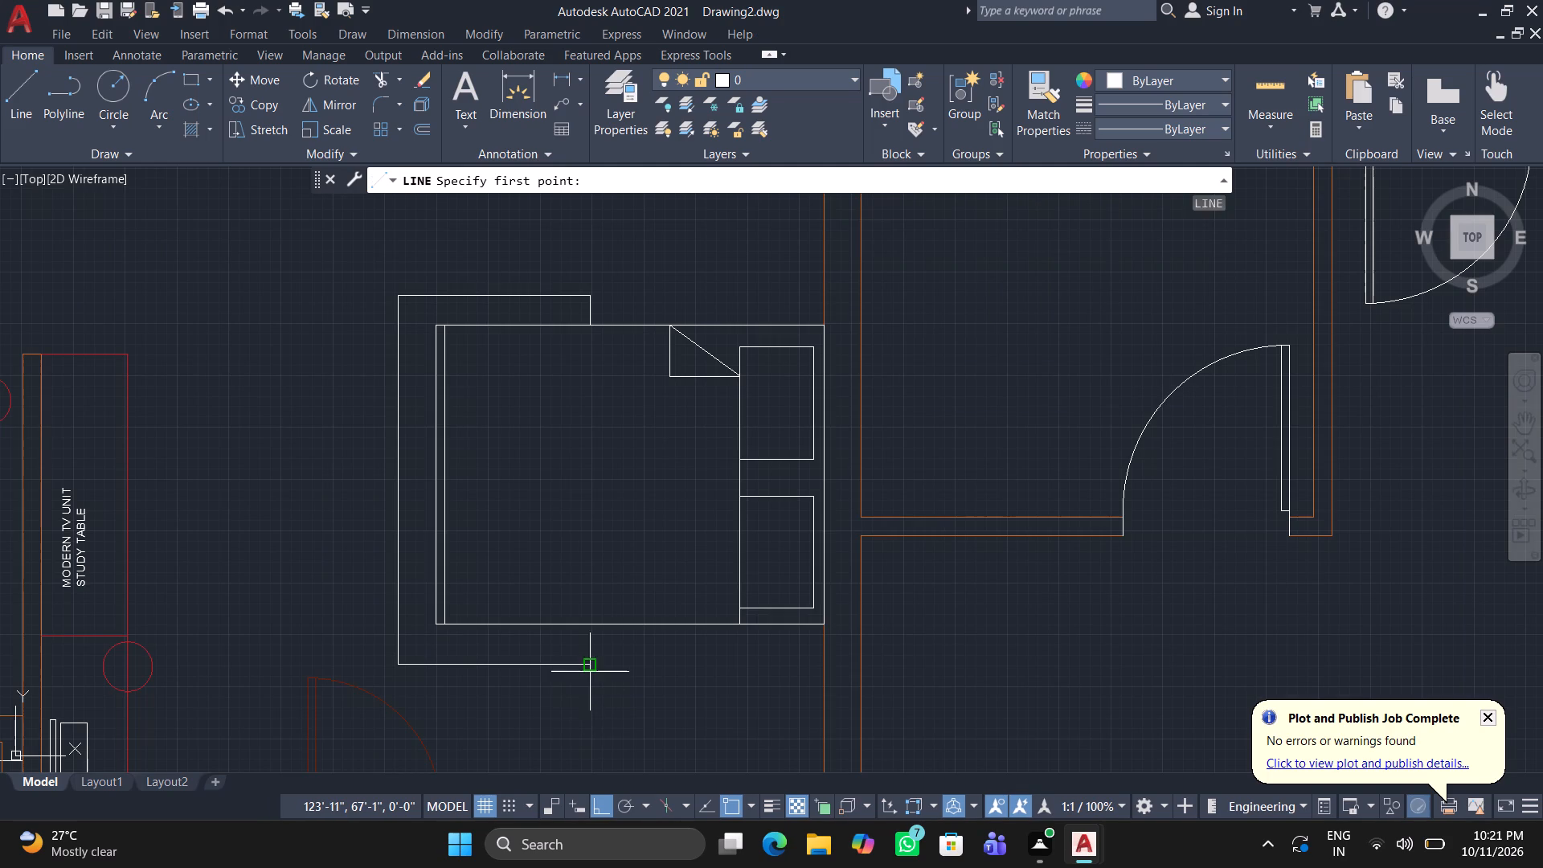
pyautogui.moveTo(594, 667); pyautogui.dragTo(595, 660)
pyautogui.click(598, 627)
pyautogui.press('Return')
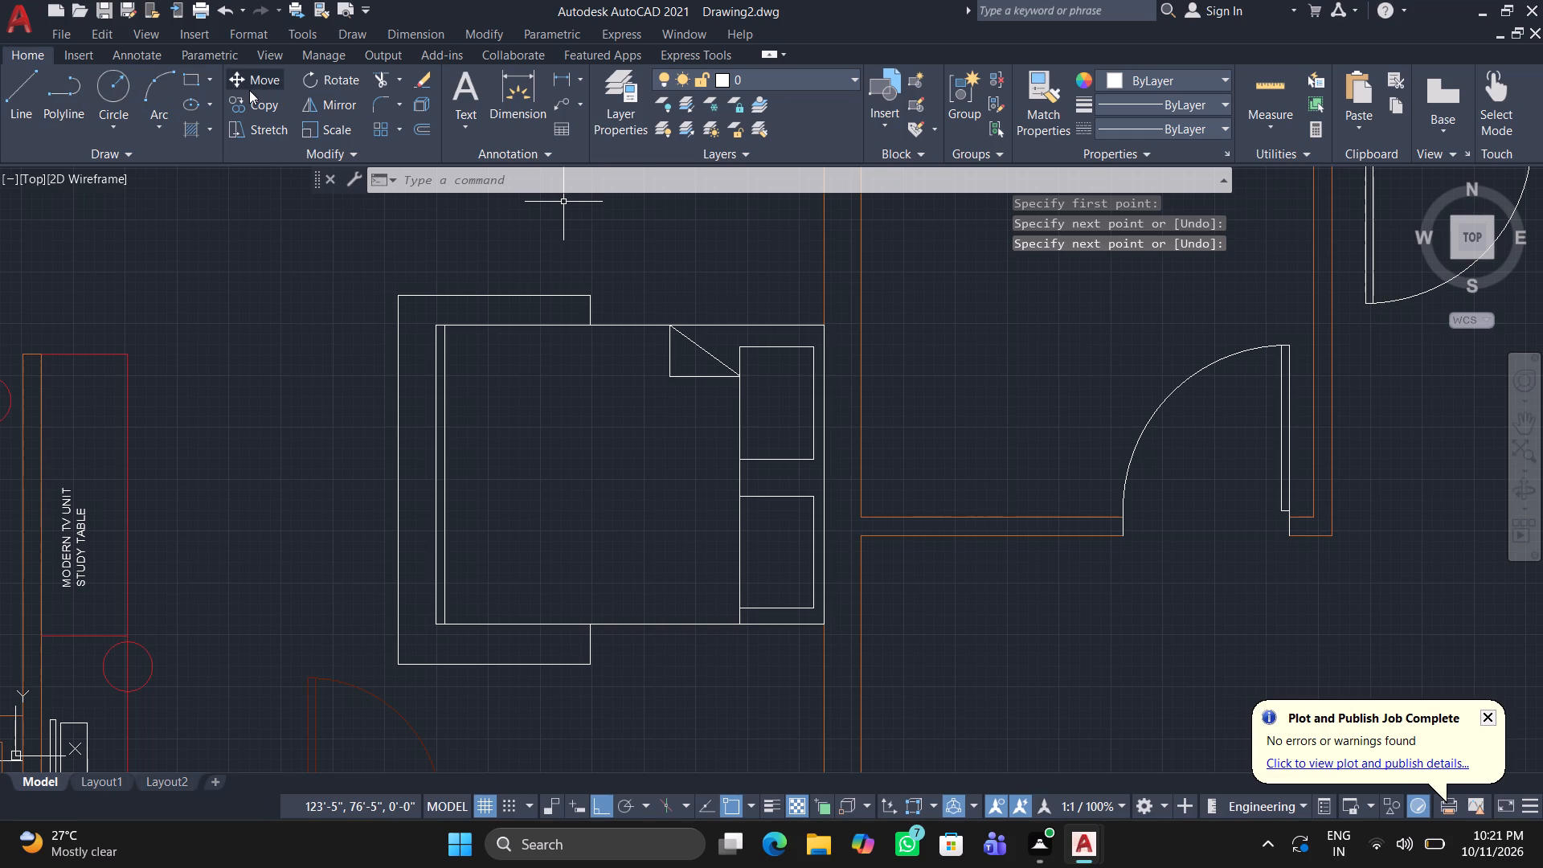
# Draw a small, nearly square rectangle just below the bed's pillow end, between the bed and the lower wall.
pyautogui.click(184, 77)
pyautogui.moveTo(681, 665); pyautogui.dragTo(677, 596, button='middle')
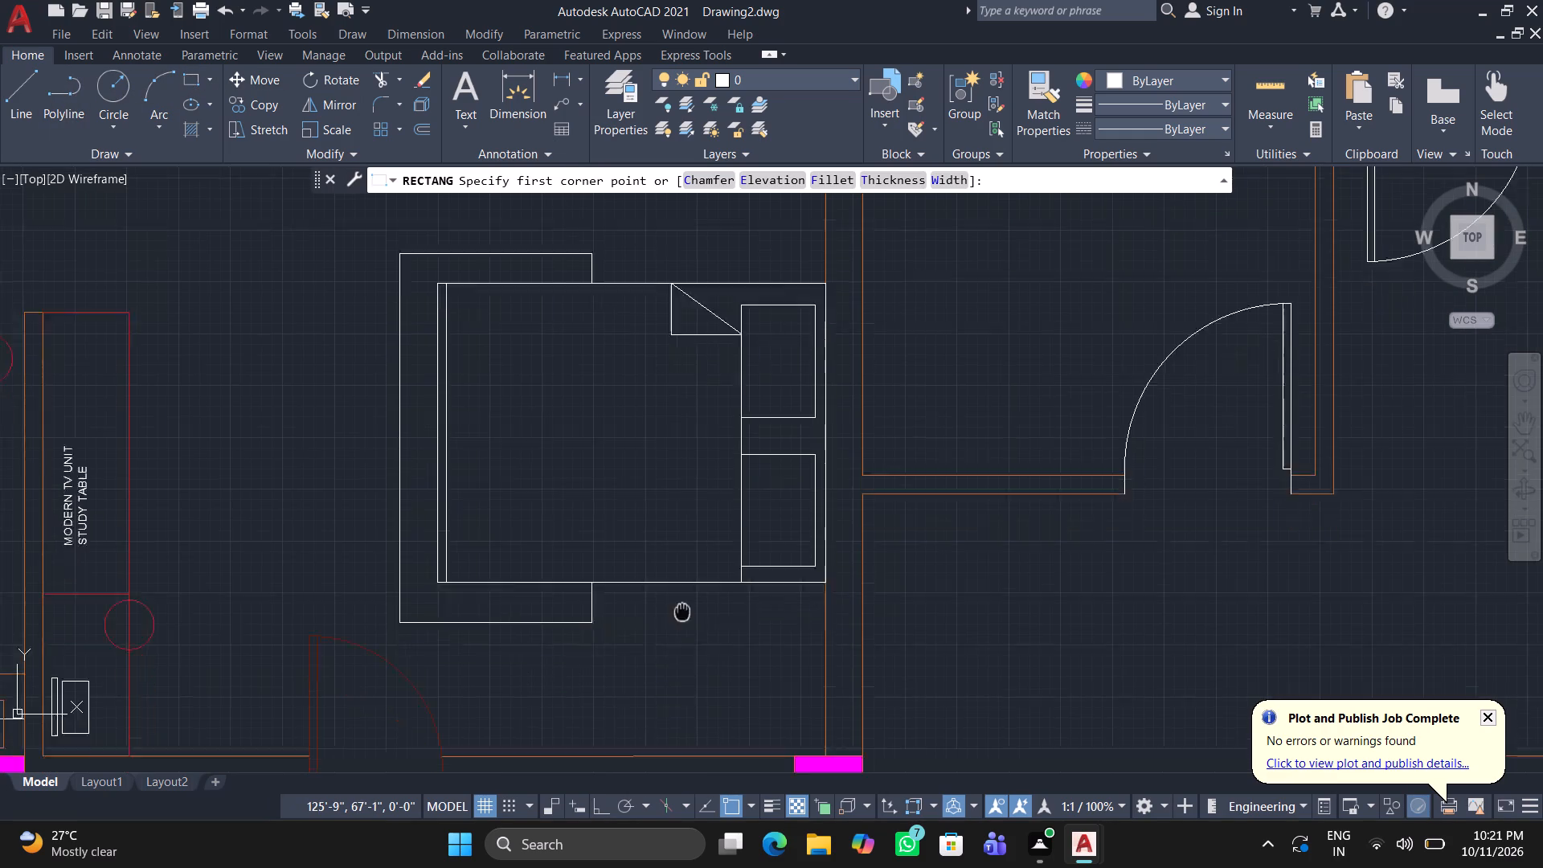
pyautogui.moveTo(677, 596); pyautogui.dragTo(628, 498, button='middle')
pyautogui.click(628, 497)
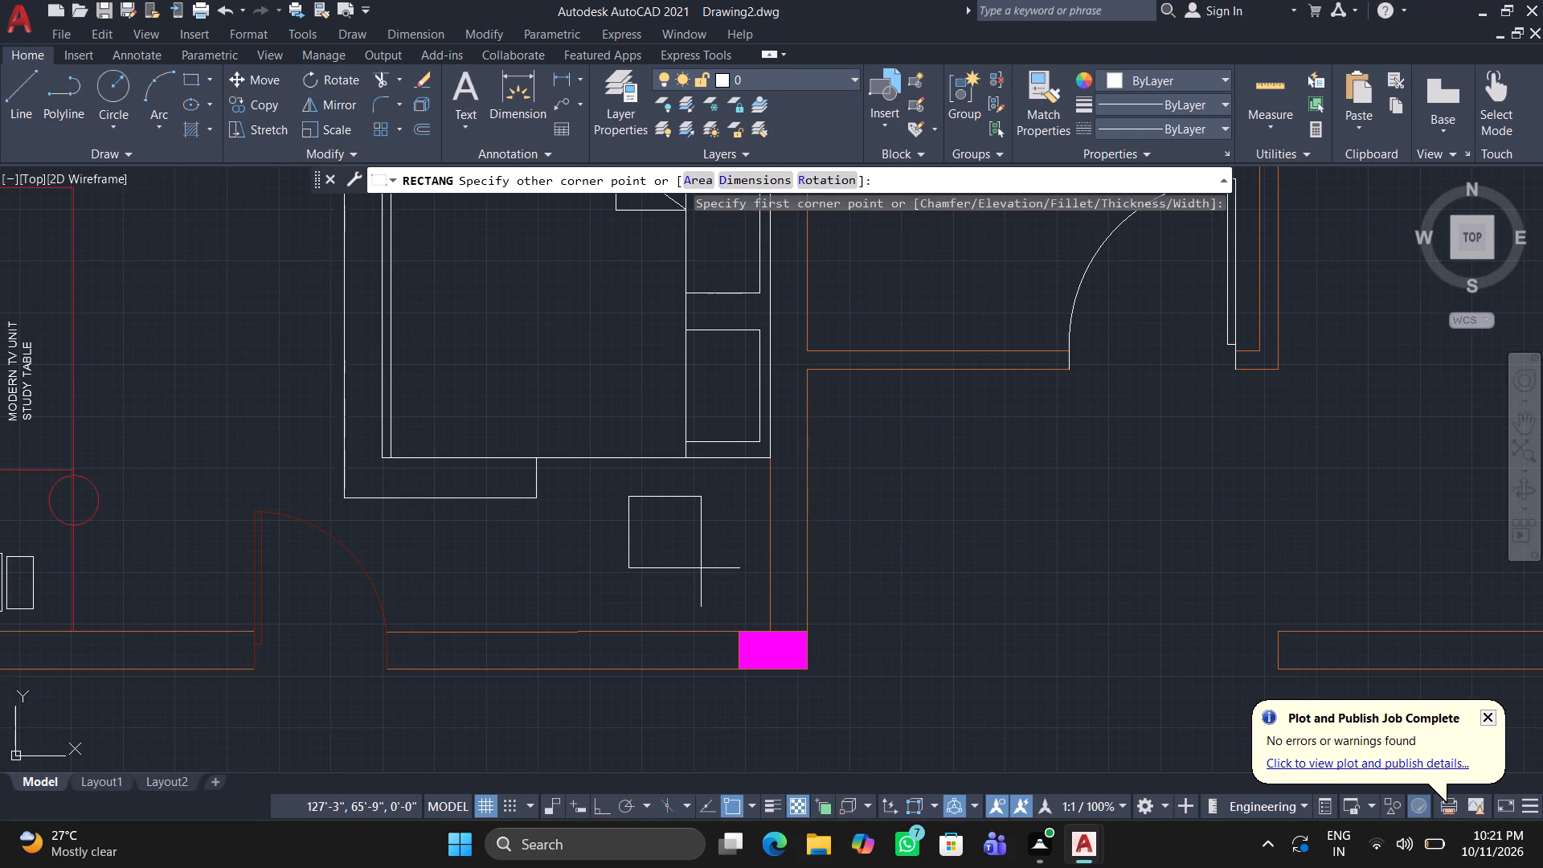
pyautogui.click(702, 568)
# Move the small rectangle so its upper corner on the wall side meets the bed's lower corner at the pillow end.
pyautogui.moveTo(611, 485); pyautogui.dragTo(617, 512)
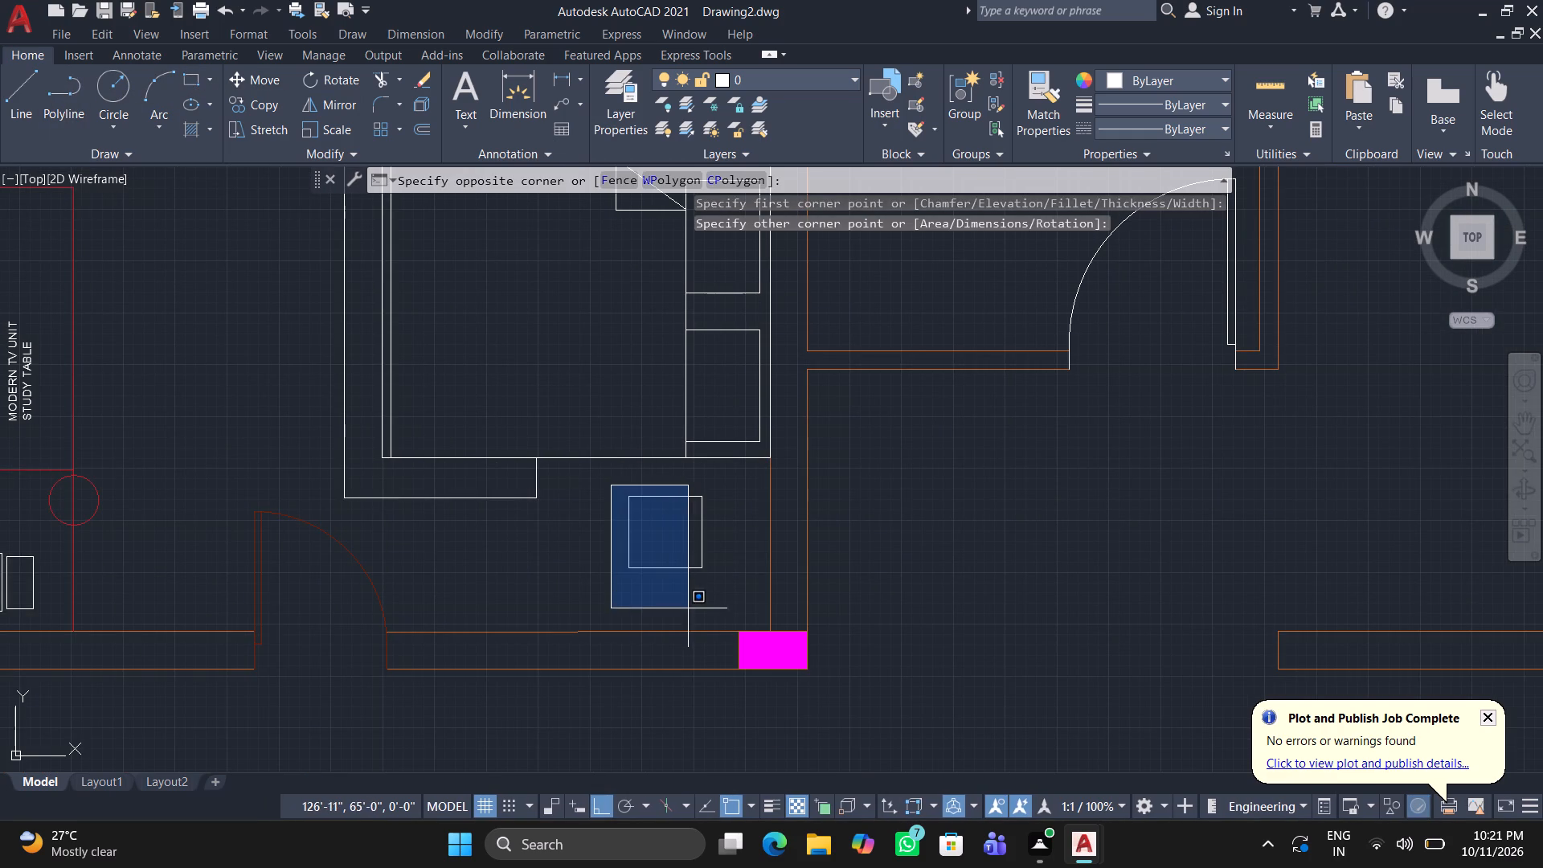
pyautogui.click(726, 604)
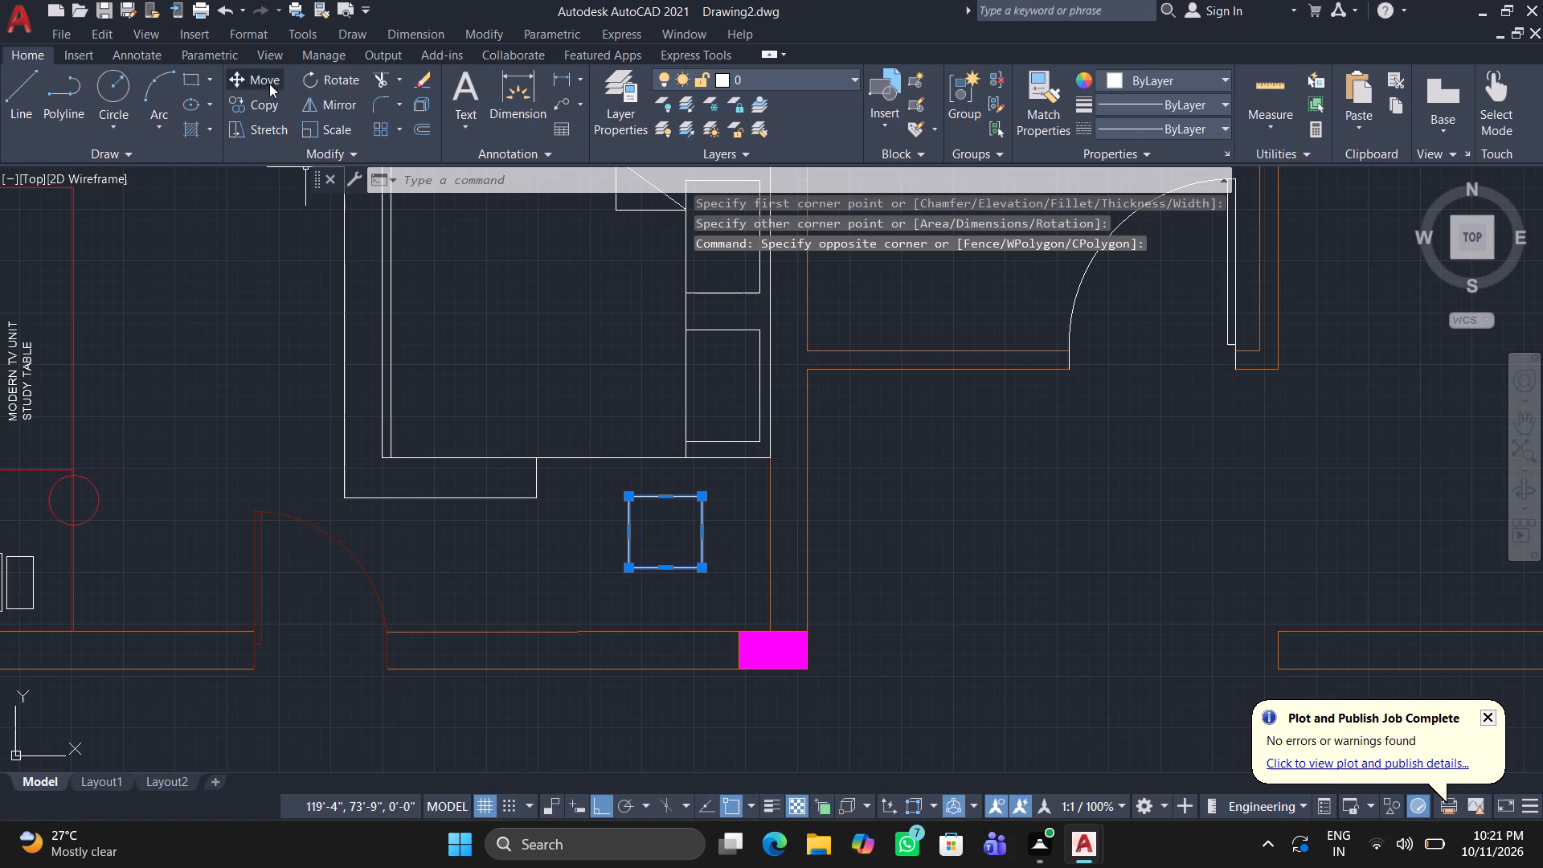
pyautogui.click(262, 72)
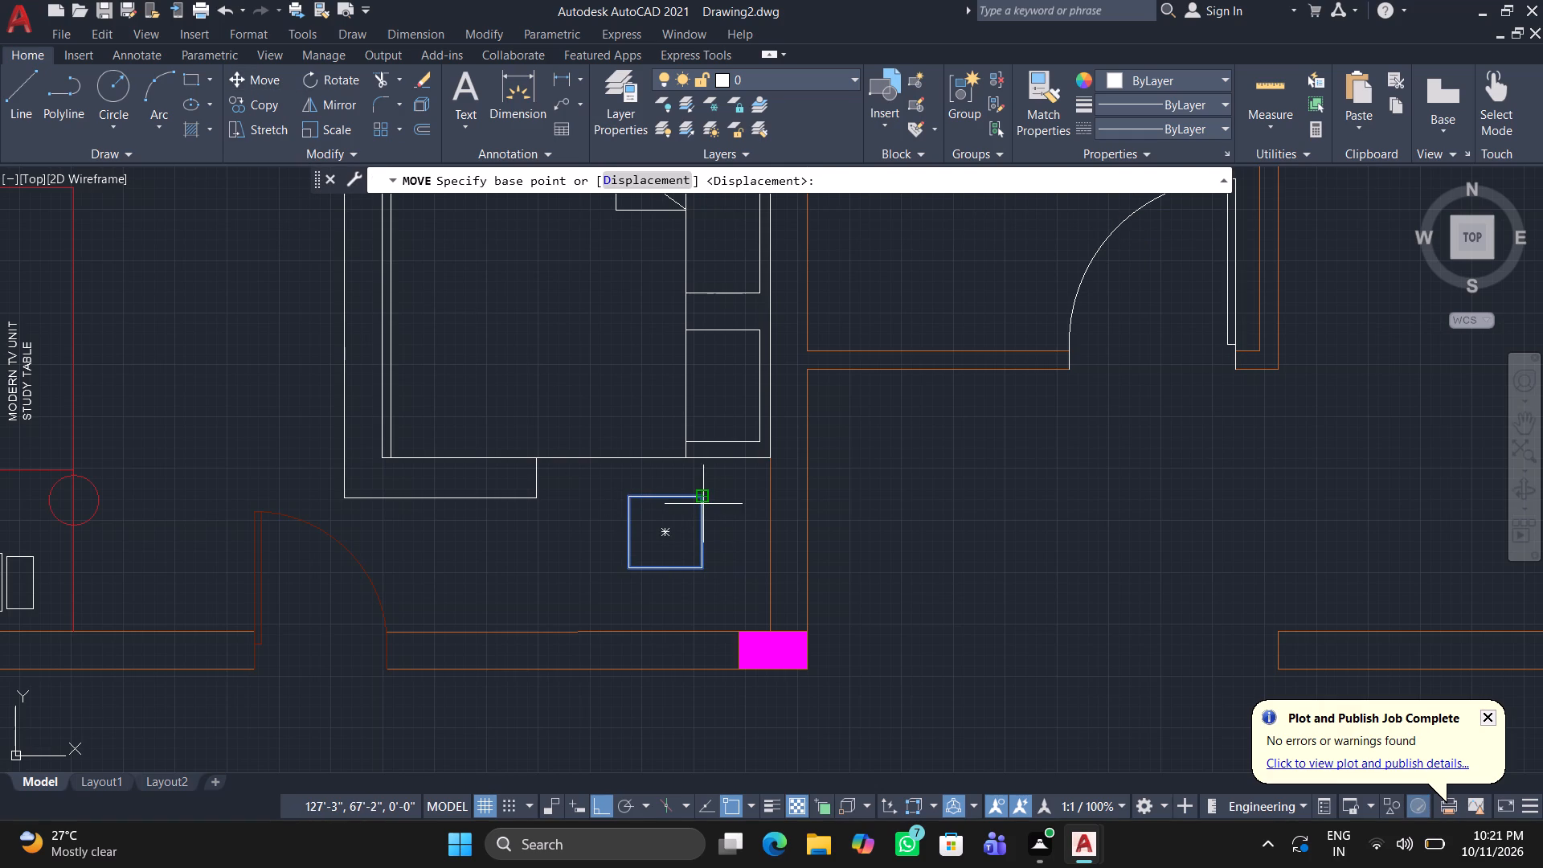
pyautogui.click(705, 502)
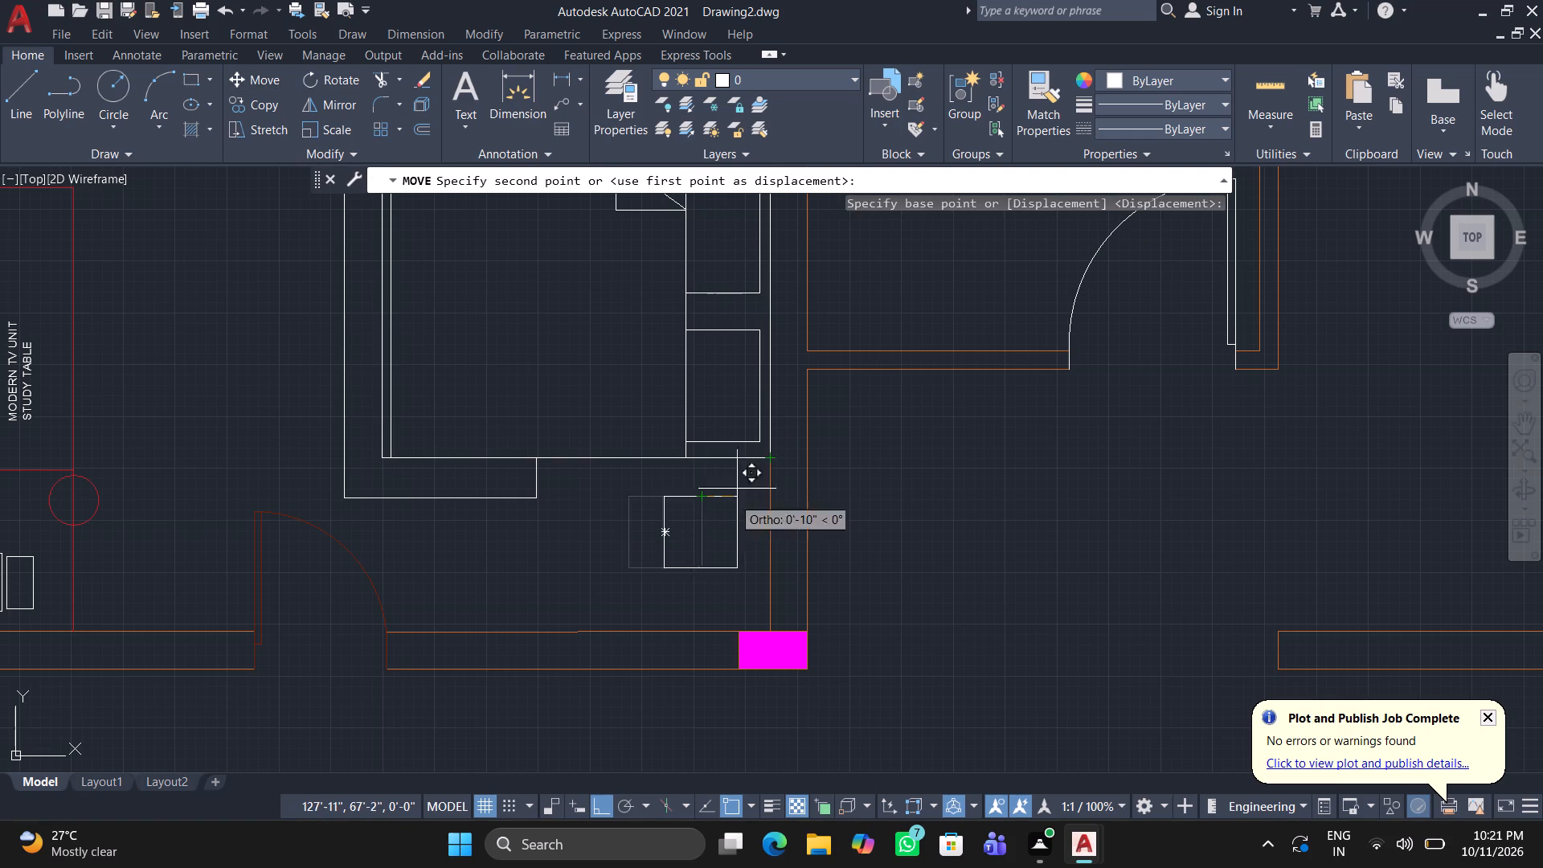
pyautogui.click(595, 800)
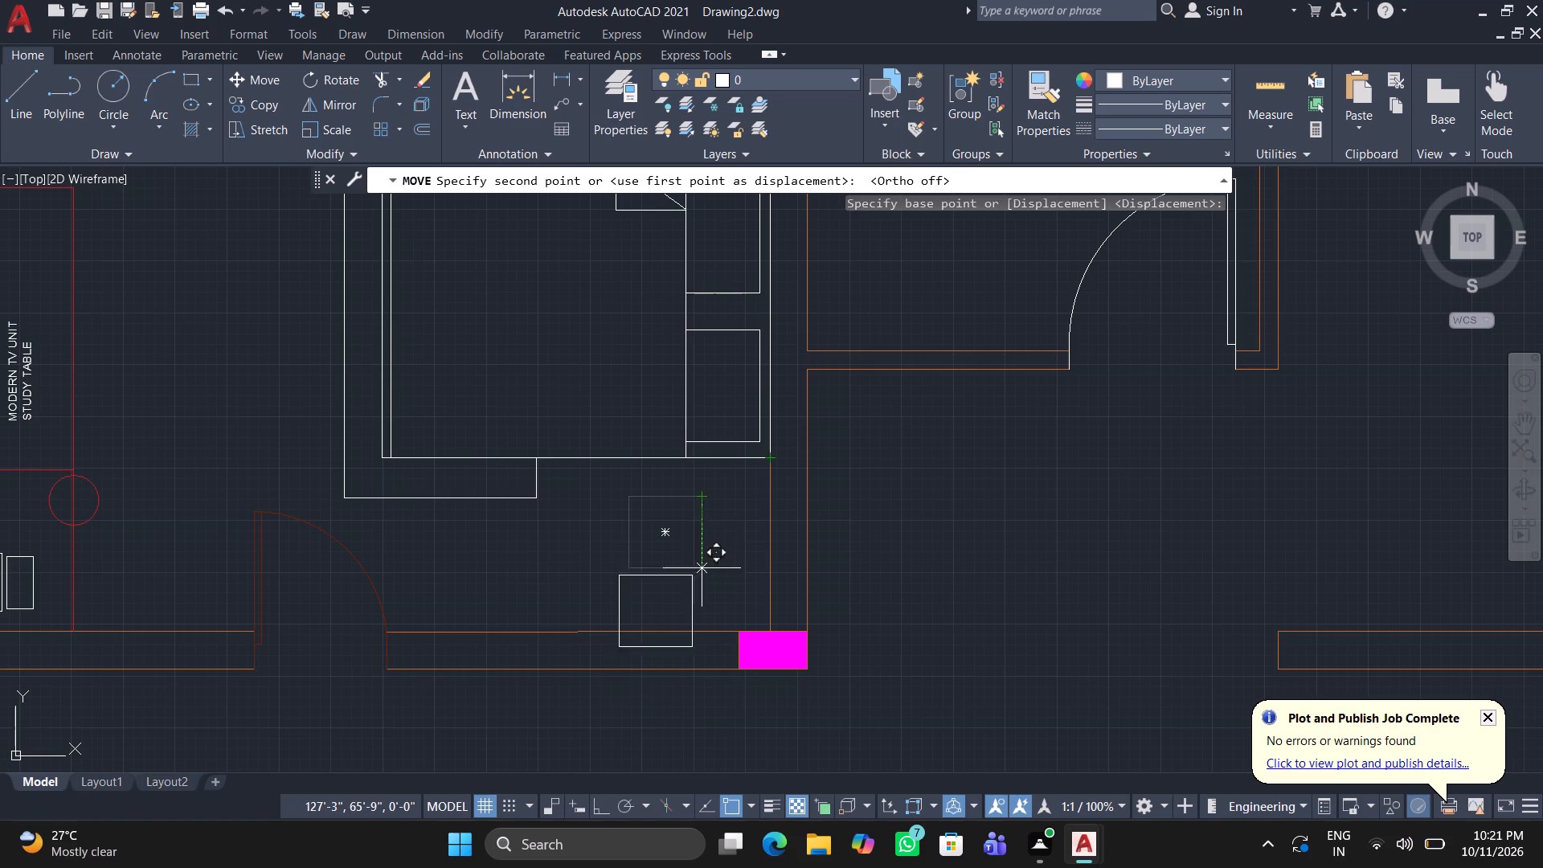
pyautogui.scroll(1, 731, 489)
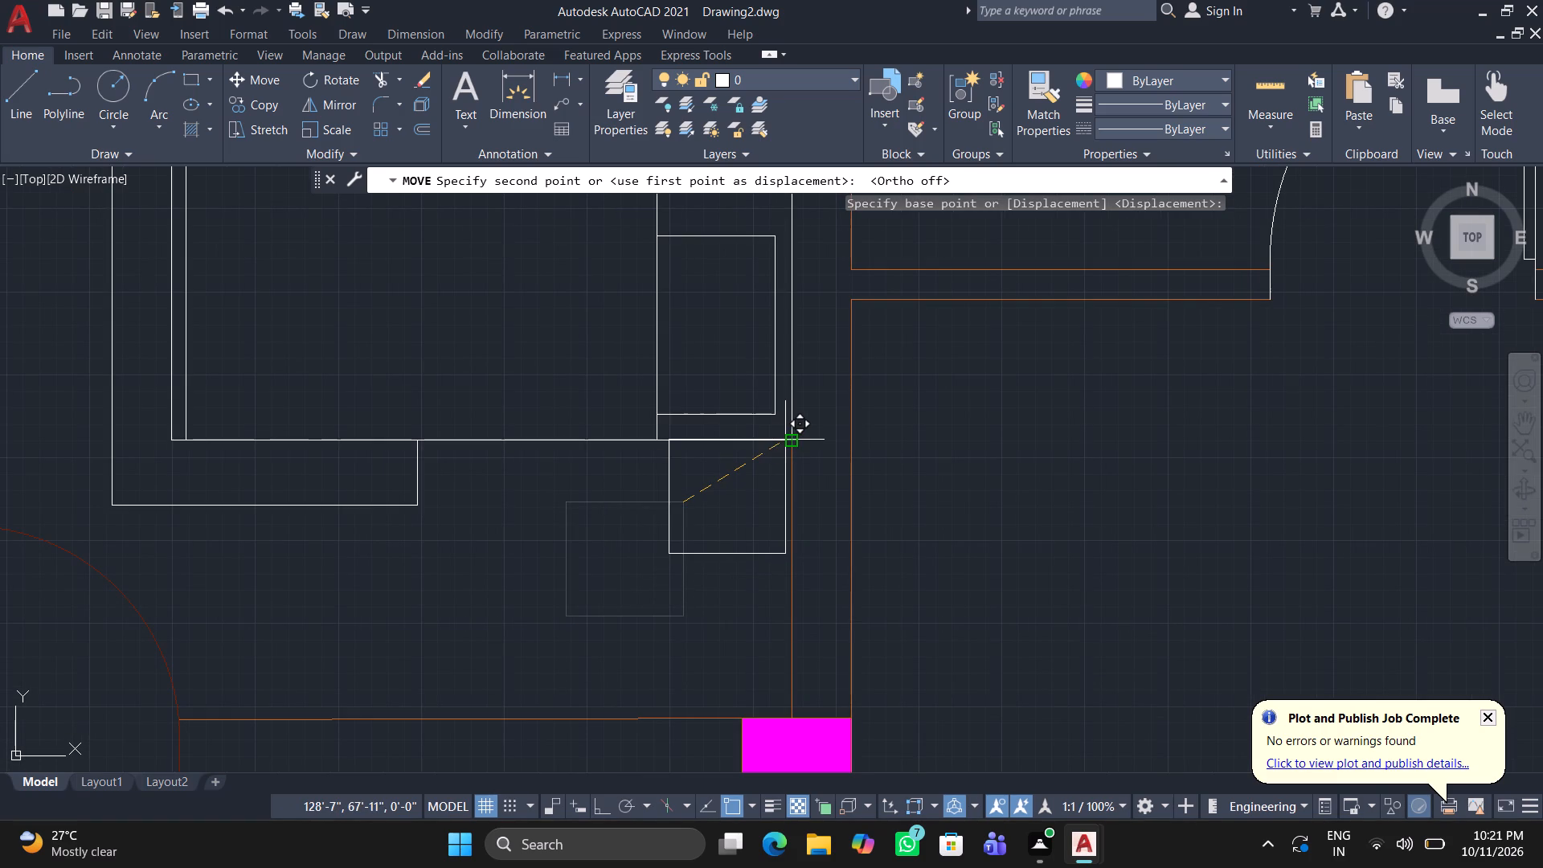
pyautogui.click(792, 442)
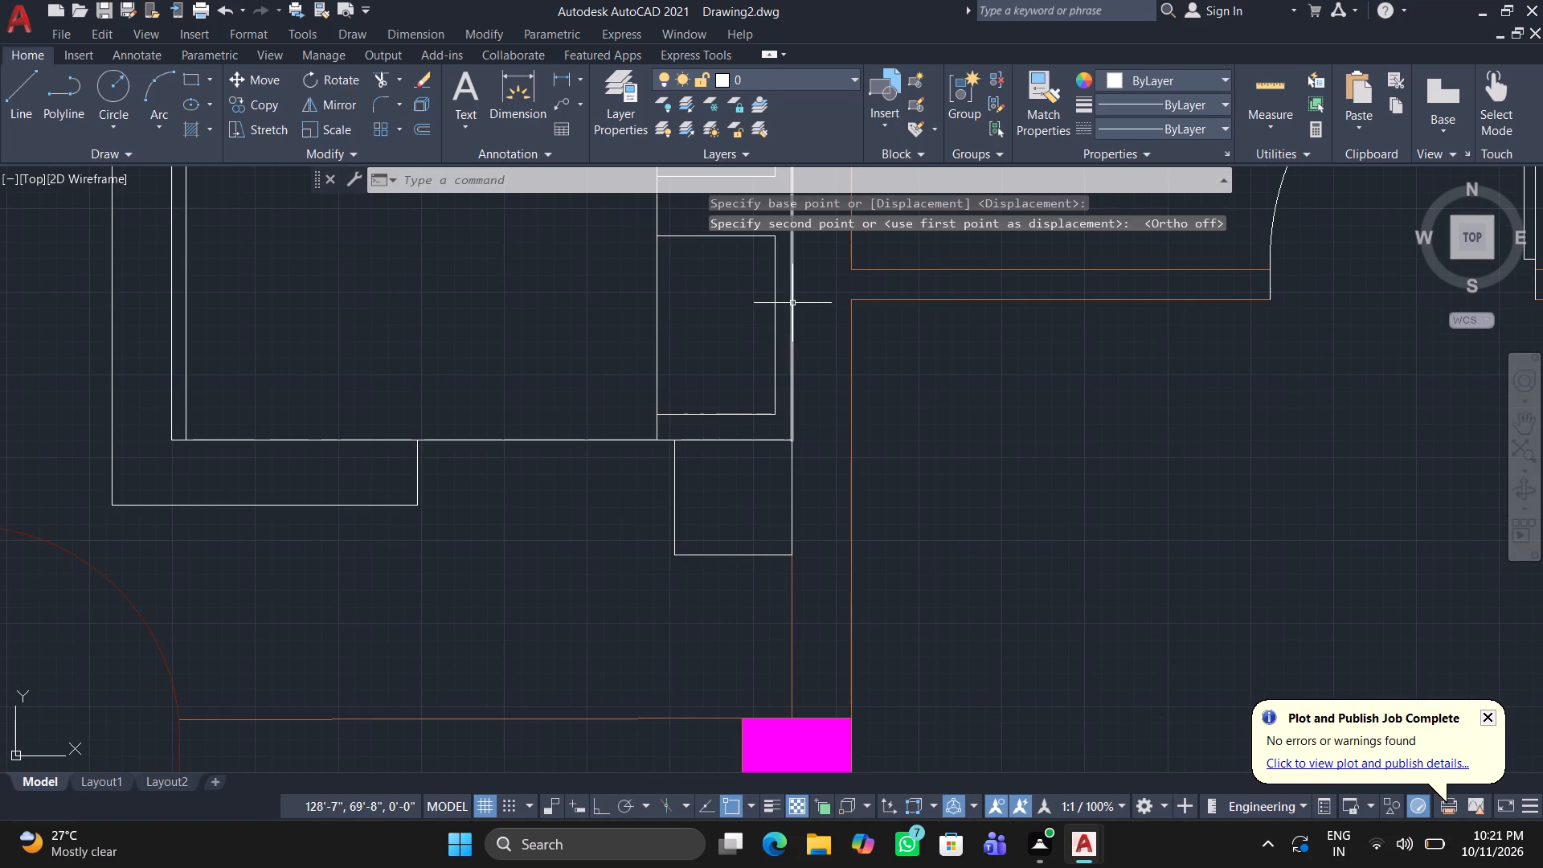
# Copy the bedside rectangle to the opposite side of the bed, resting on the bed's upper edge and aligned with its head end.
pyautogui.scroll(2, 668, 420)
pyautogui.click(670, 424)
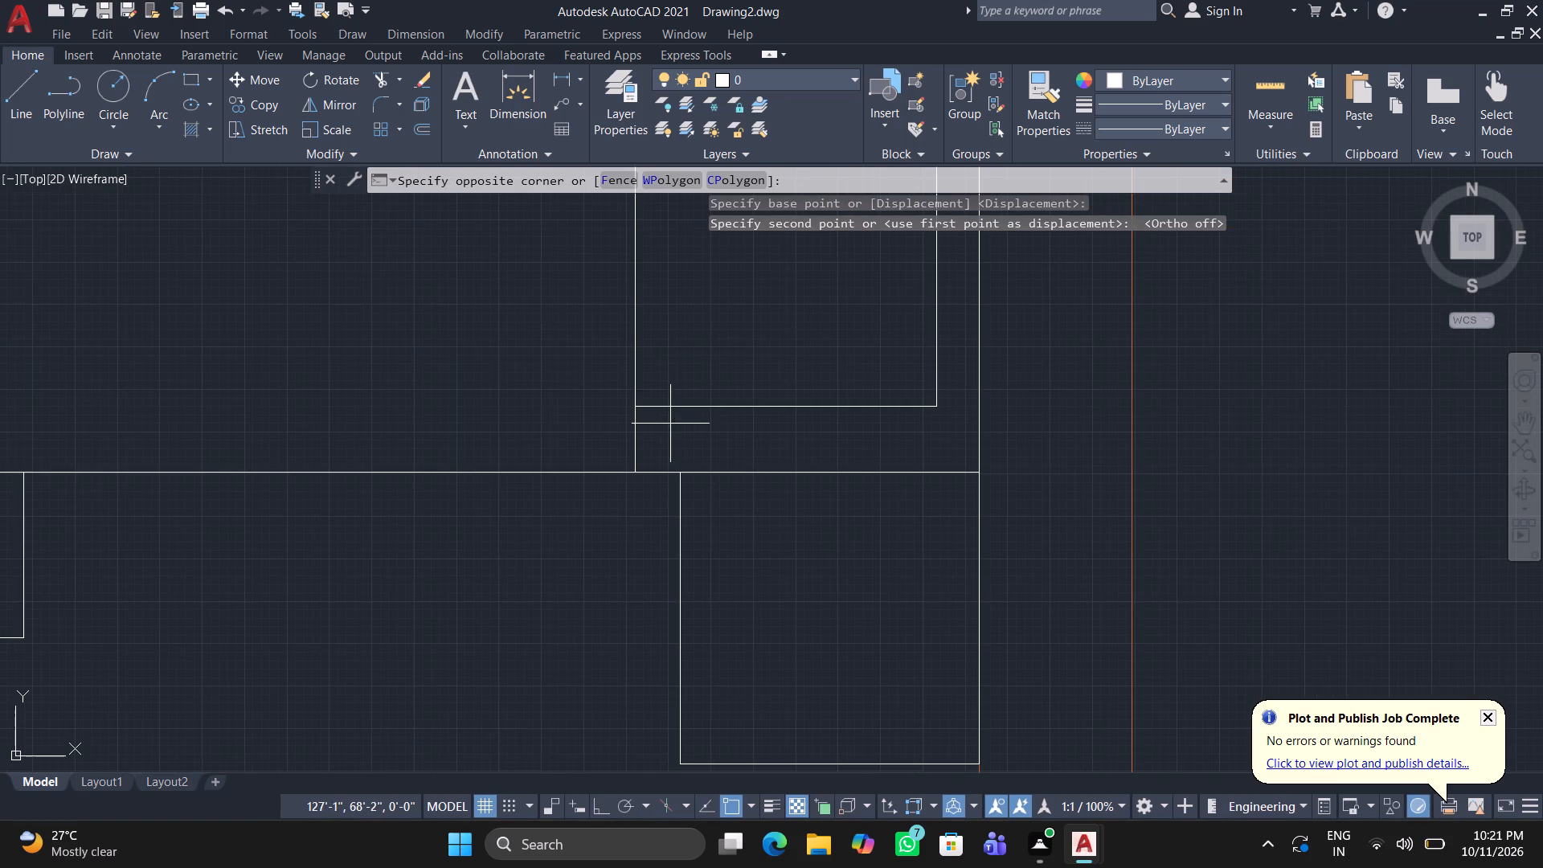
pyautogui.moveTo(783, 693); pyautogui.dragTo(780, 611, button='middle')
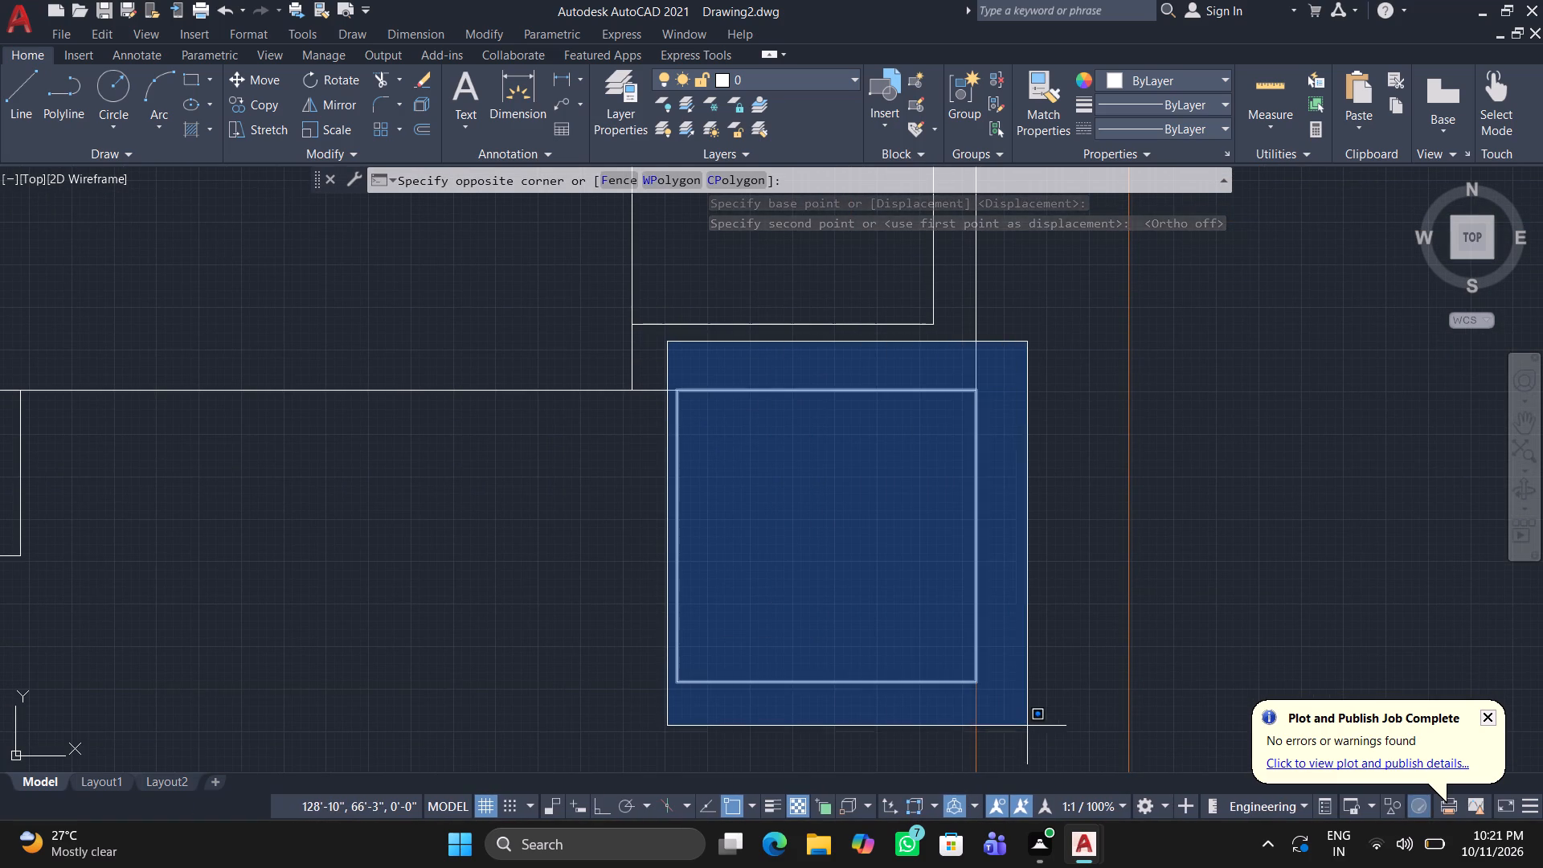
pyautogui.click(1025, 731)
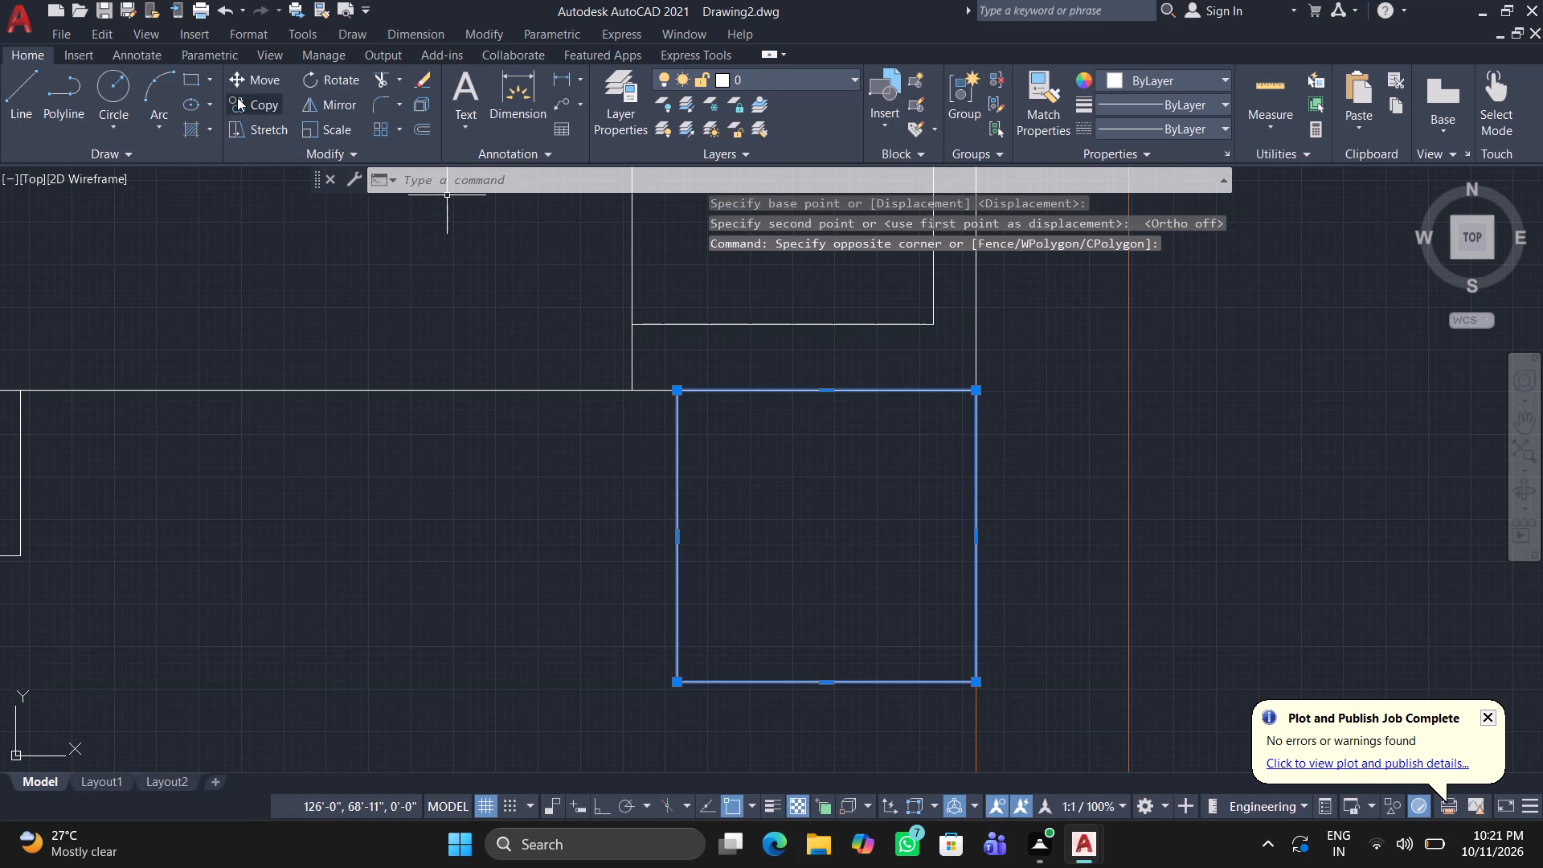
pyautogui.click(237, 97)
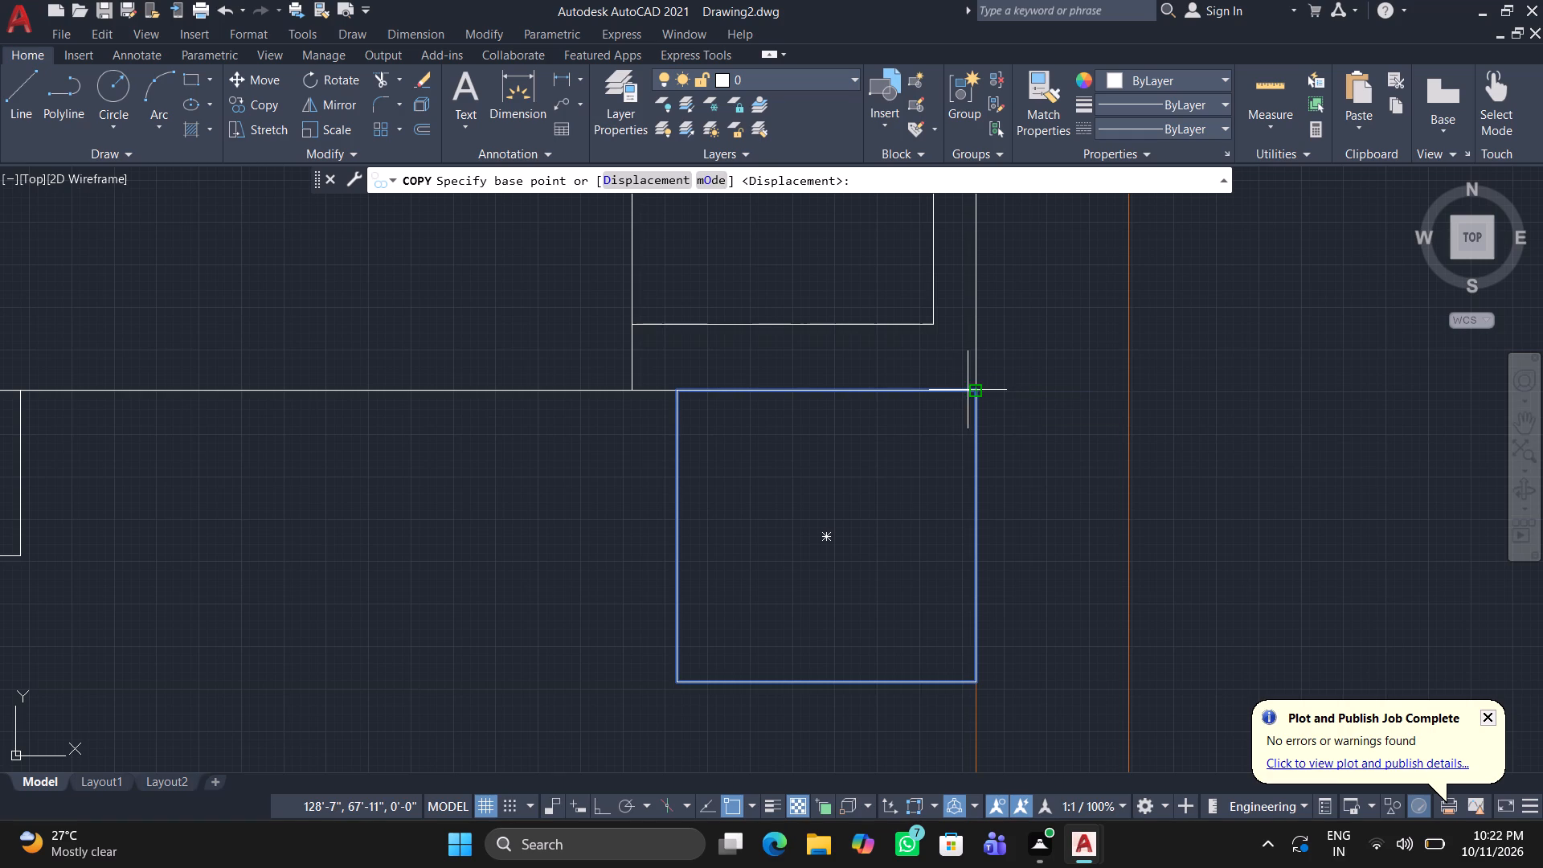
pyautogui.moveTo(969, 391); pyautogui.dragTo(992, 329)
pyautogui.scroll(-1, 988, 282)
pyautogui.moveTo(980, 275); pyautogui.dragTo(1021, 712, button='middle')
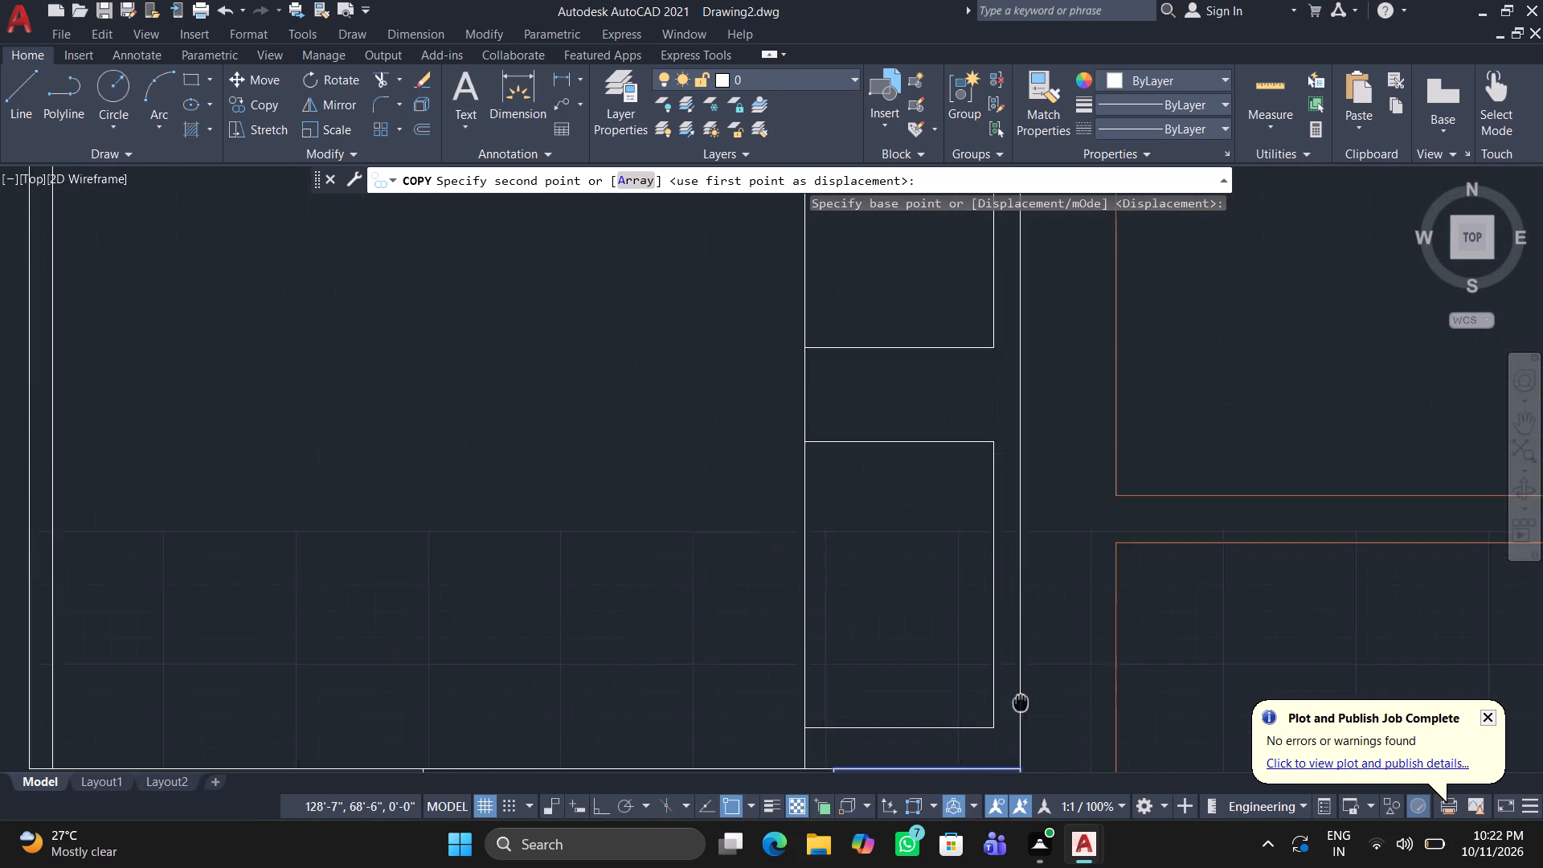
pyautogui.moveTo(1021, 712); pyautogui.dragTo(1023, 739, button='middle')
pyautogui.scroll(-2, 1045, 727)
pyautogui.scroll(2, 1036, 362)
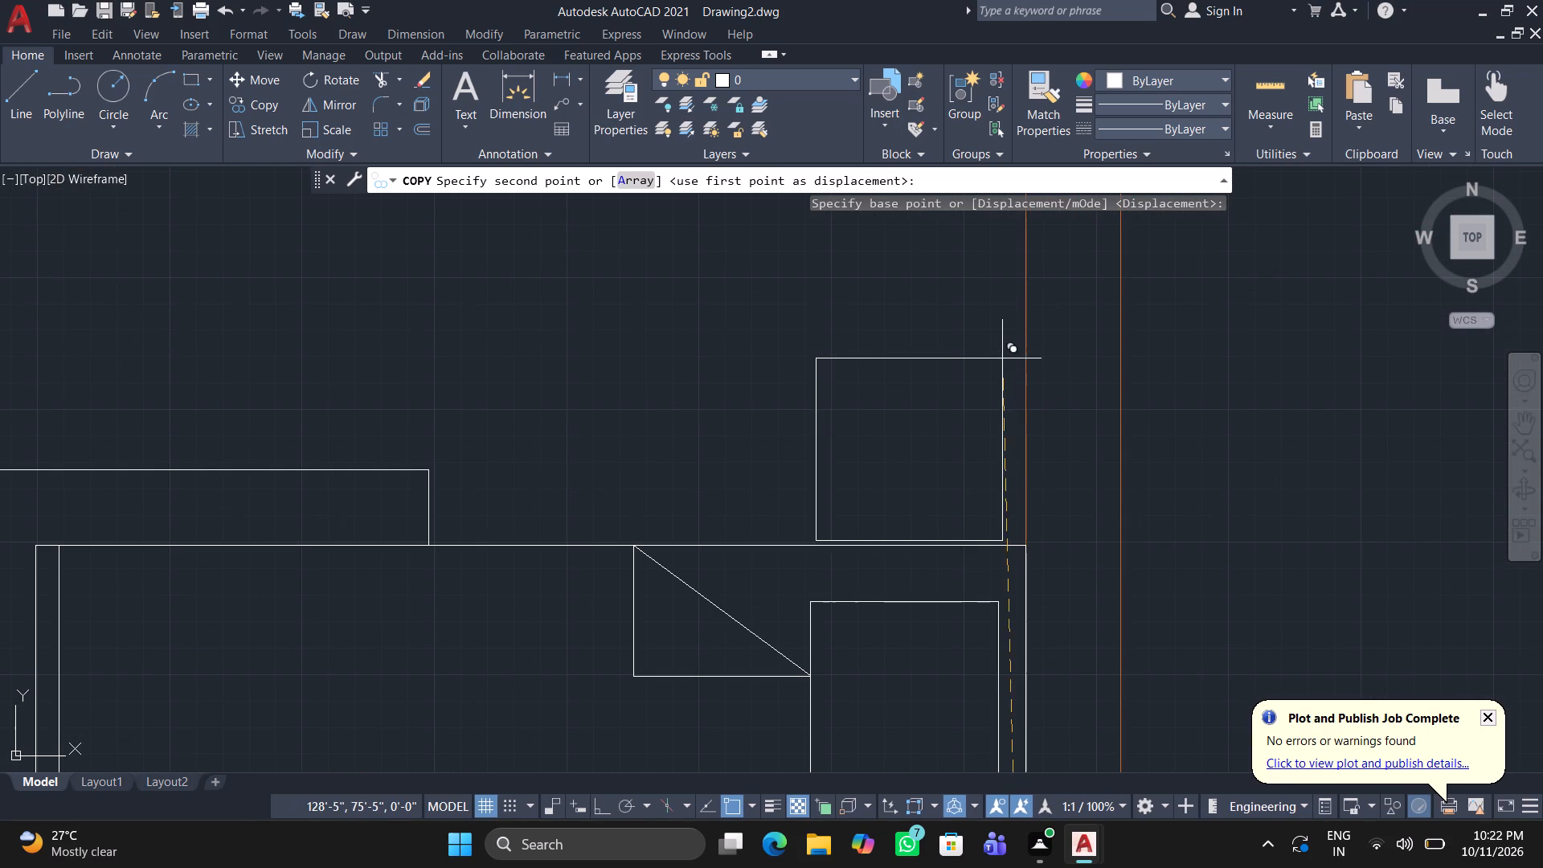
pyautogui.click(1025, 363)
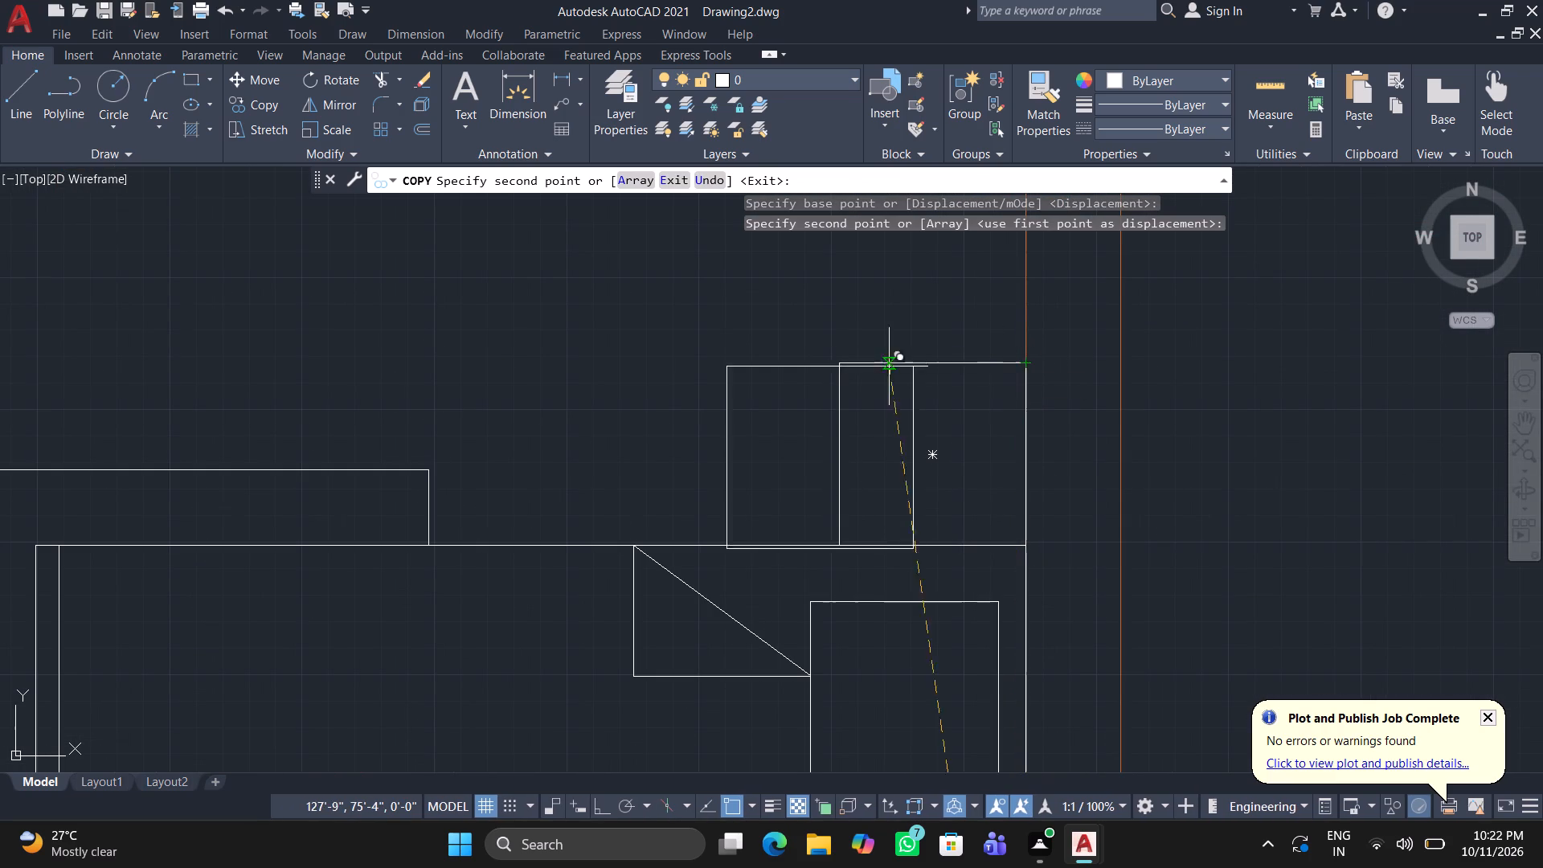
pyautogui.press('Escape')
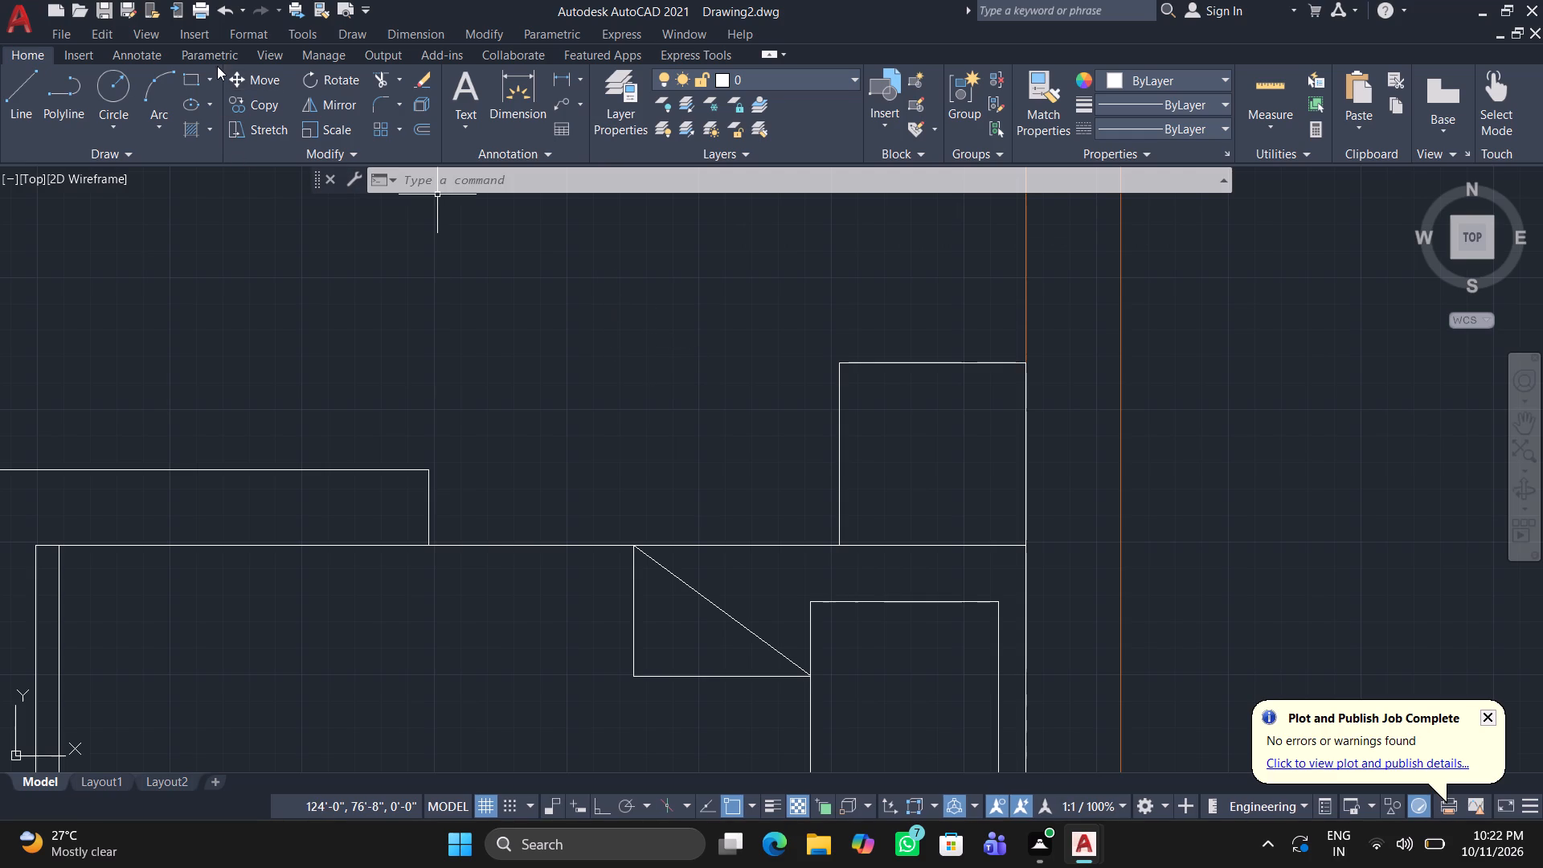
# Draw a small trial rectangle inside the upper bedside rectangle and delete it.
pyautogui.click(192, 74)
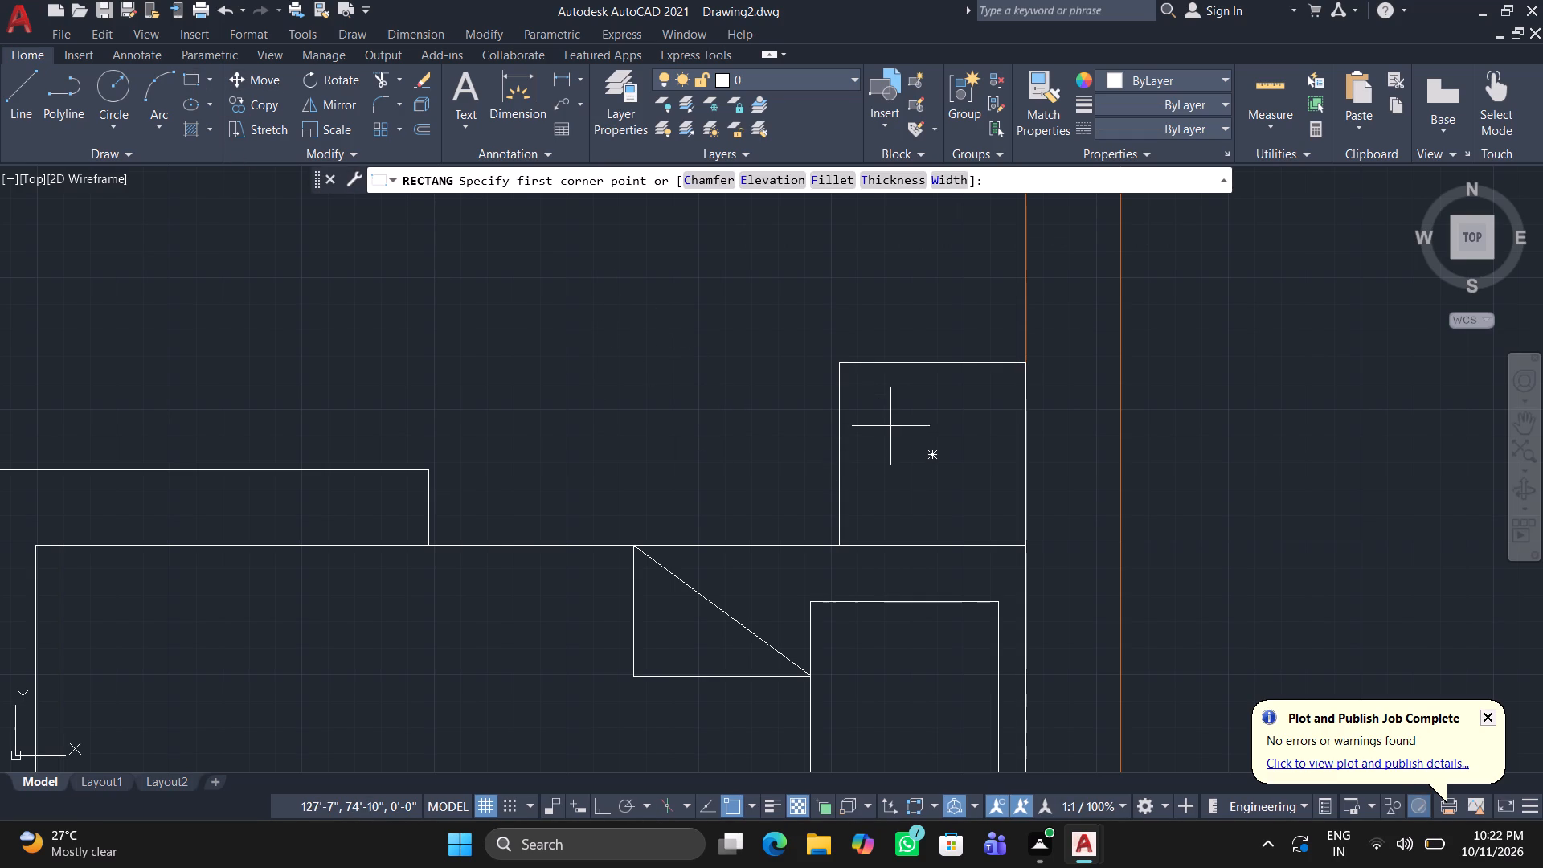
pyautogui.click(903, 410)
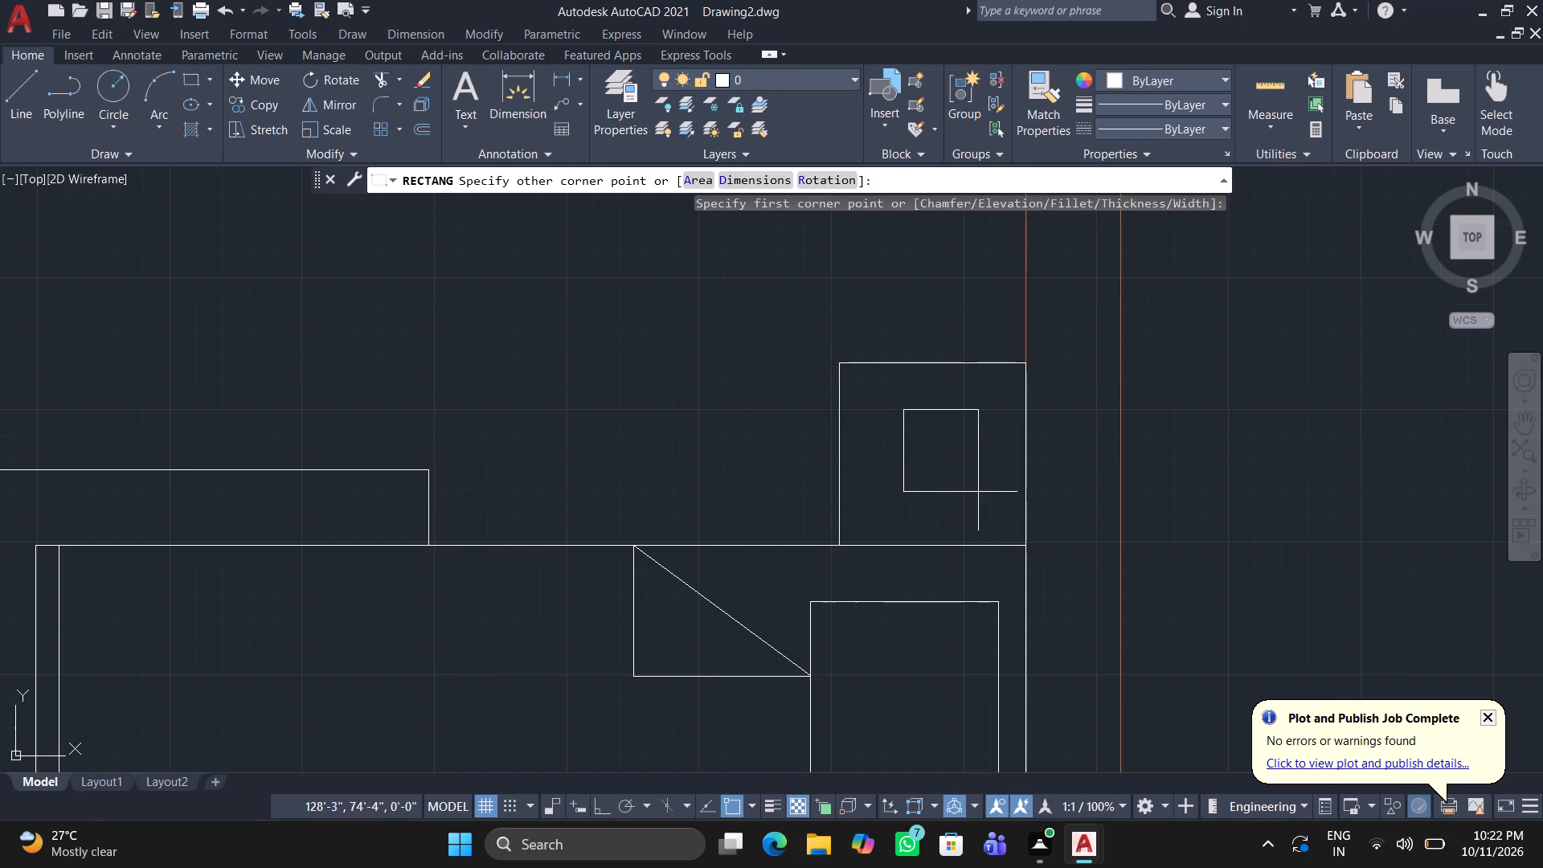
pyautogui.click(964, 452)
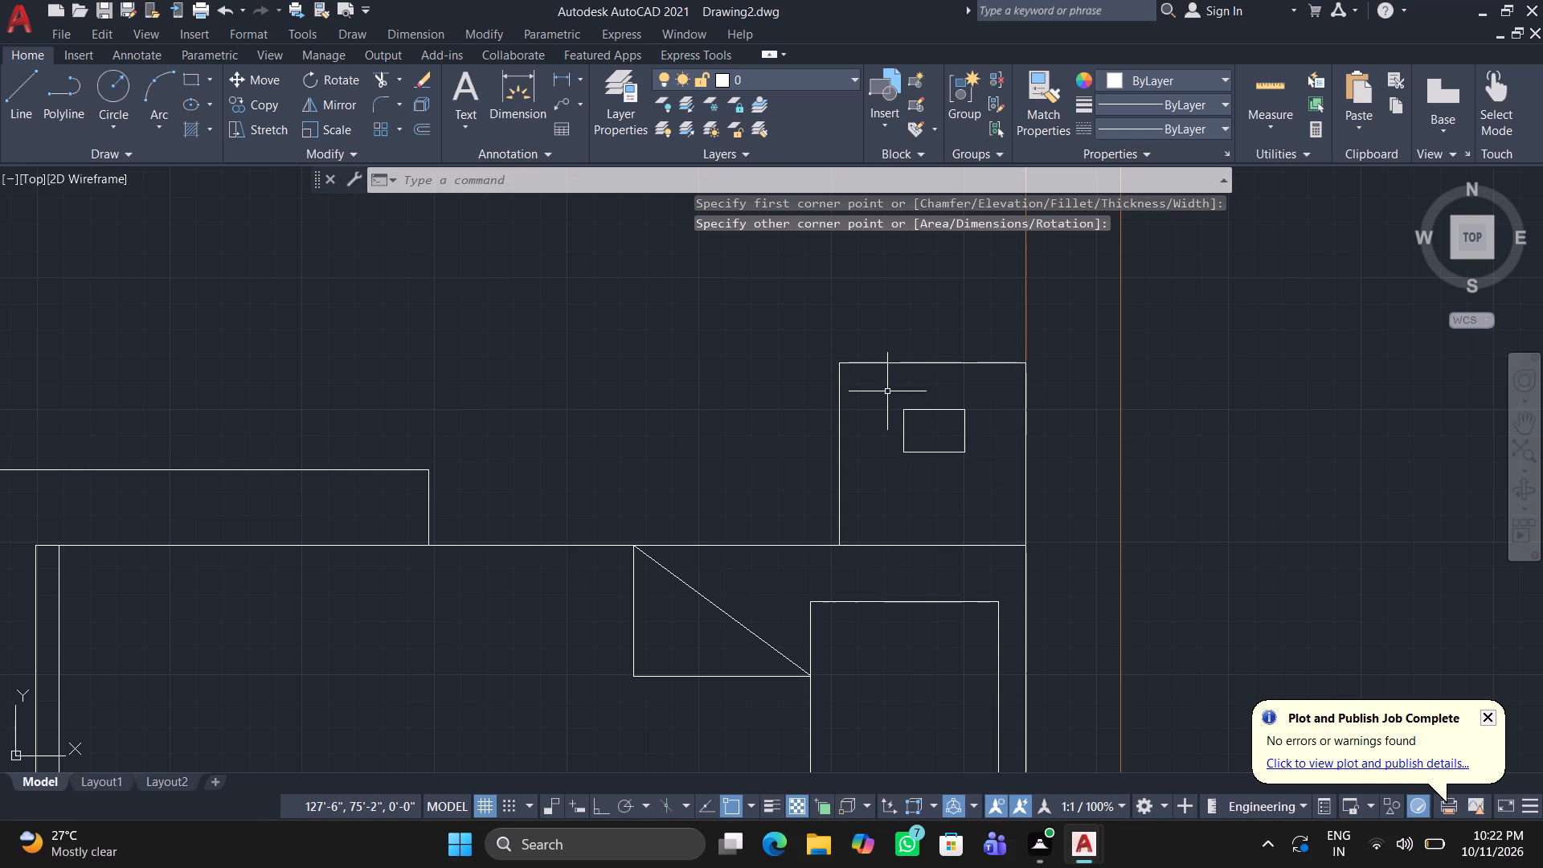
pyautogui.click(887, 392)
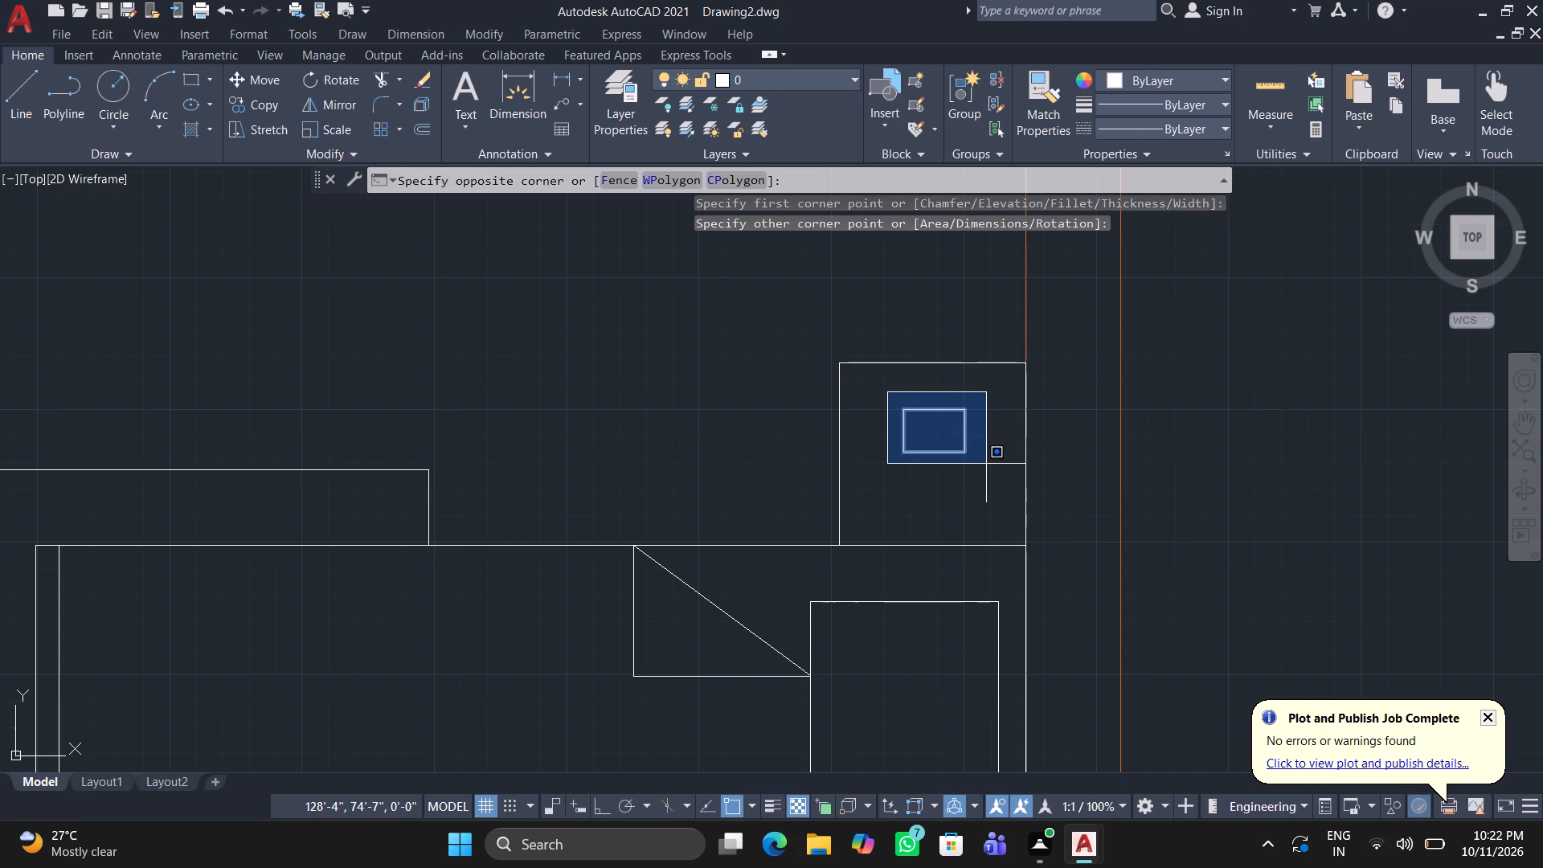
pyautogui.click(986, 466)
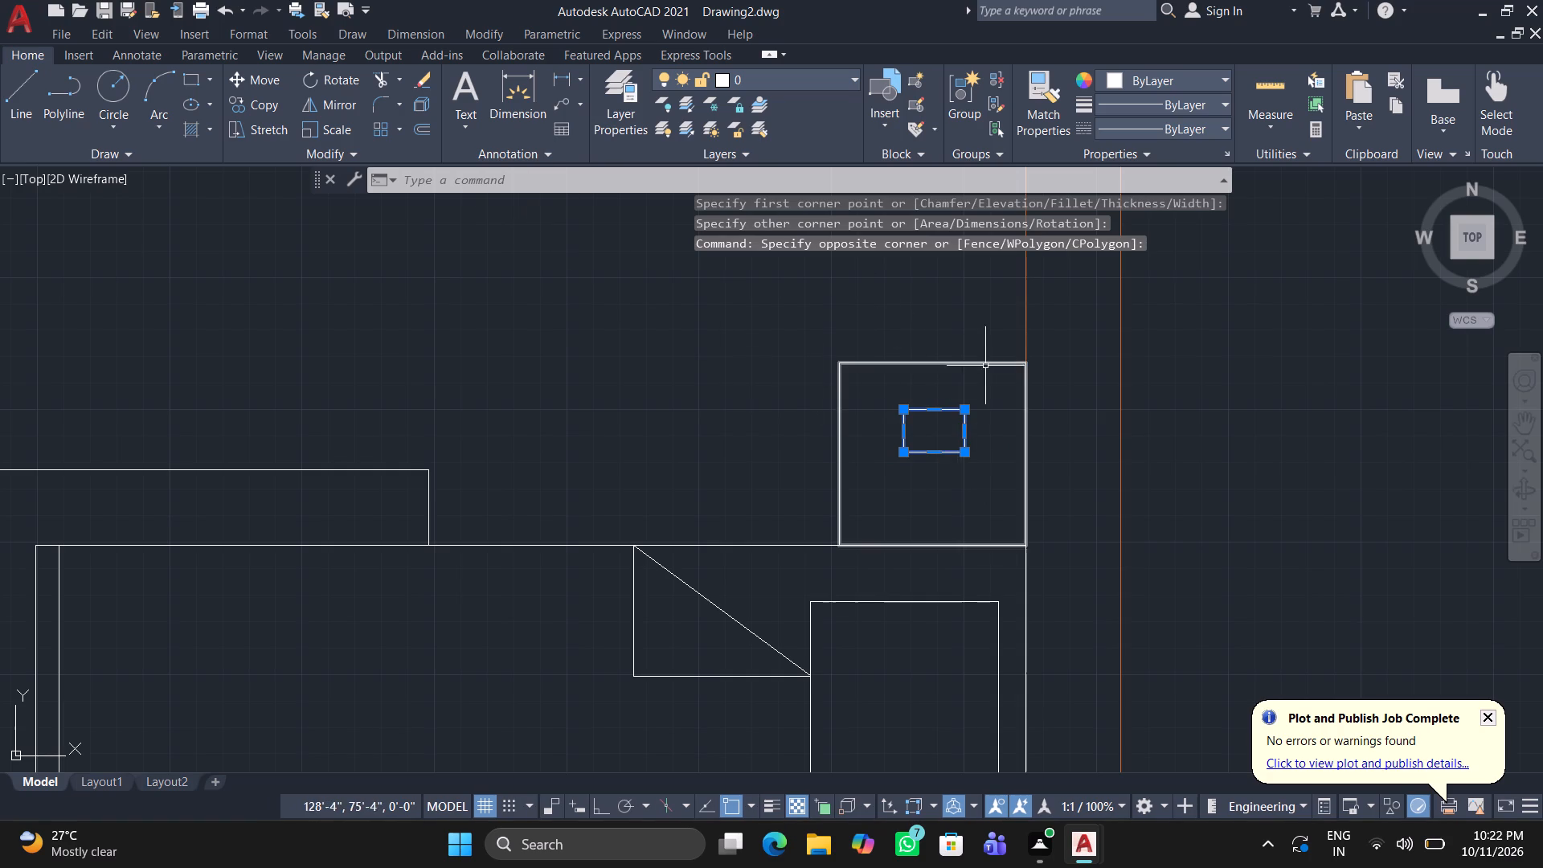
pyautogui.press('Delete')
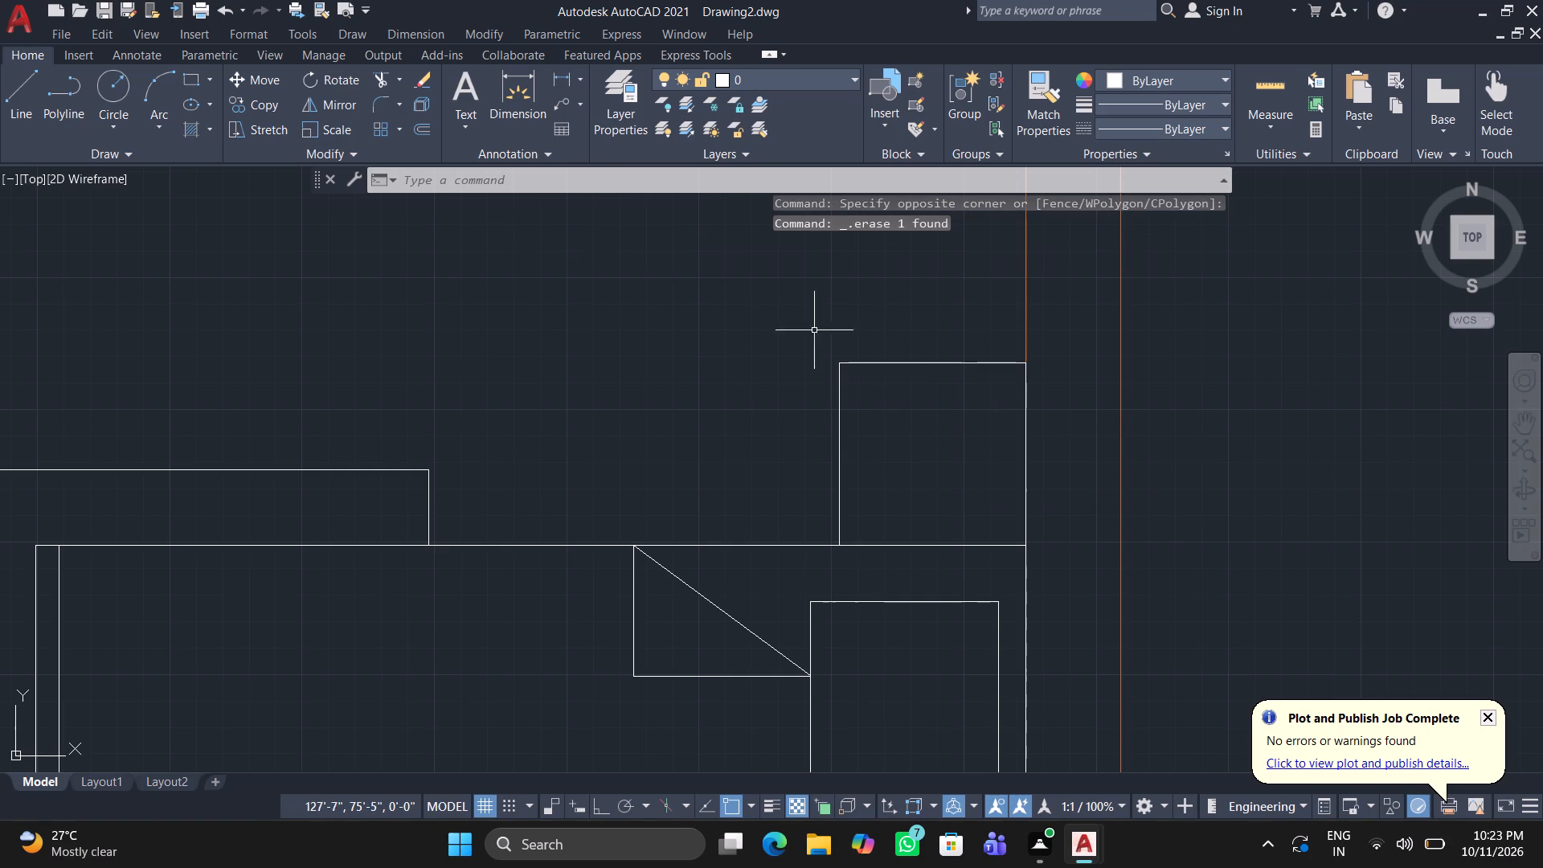
# Draw a nearly square rectangle roughly centred inside the upper bedside rectangle, leaving a margin on all sides.
pyautogui.click(196, 73)
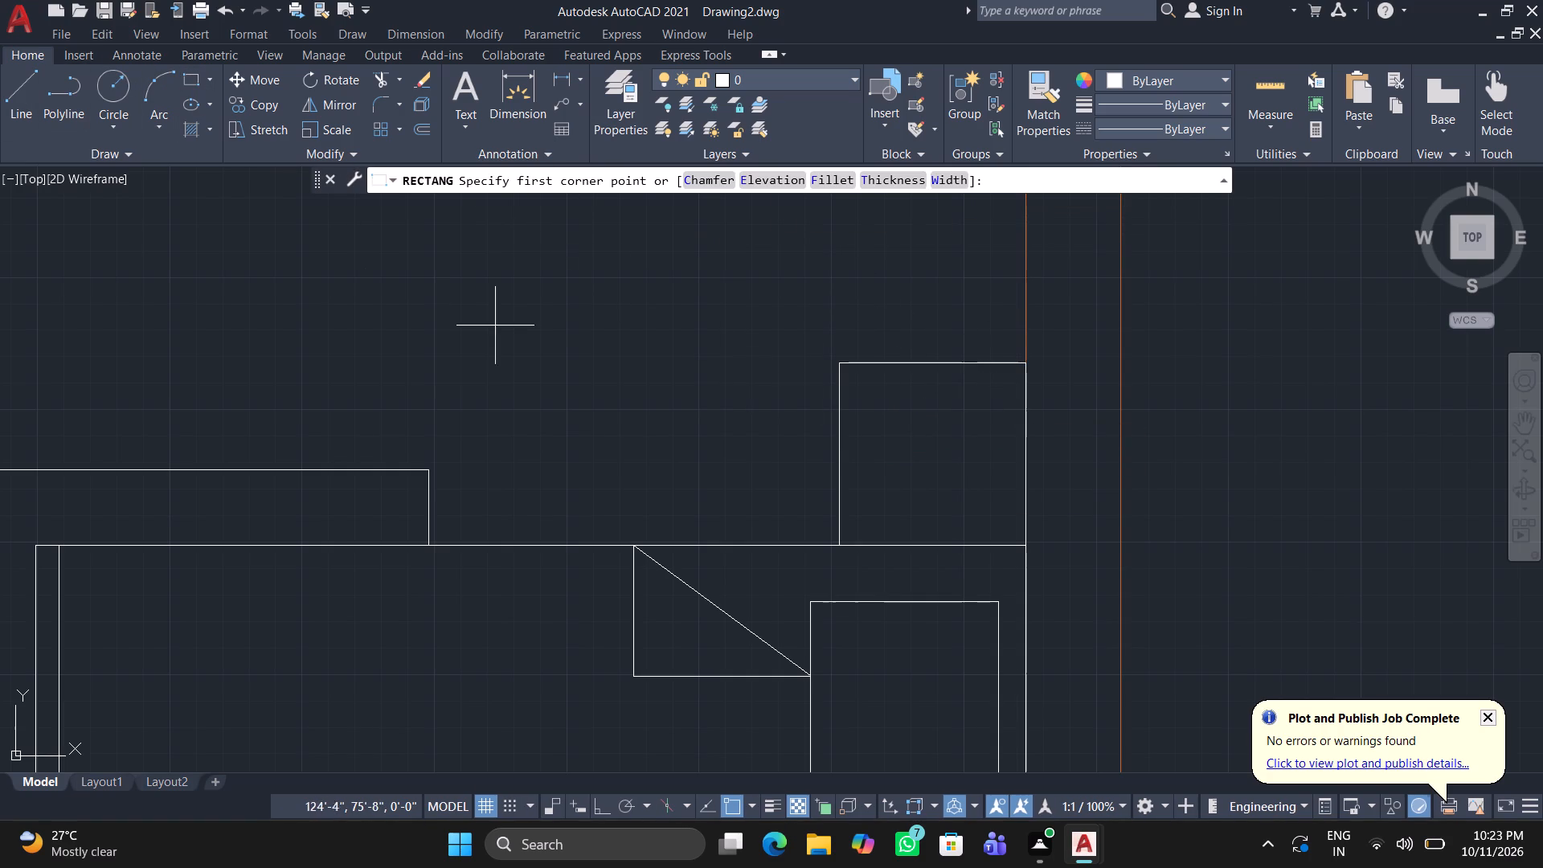
pyautogui.moveTo(879, 404); pyautogui.dragTo(871, 414)
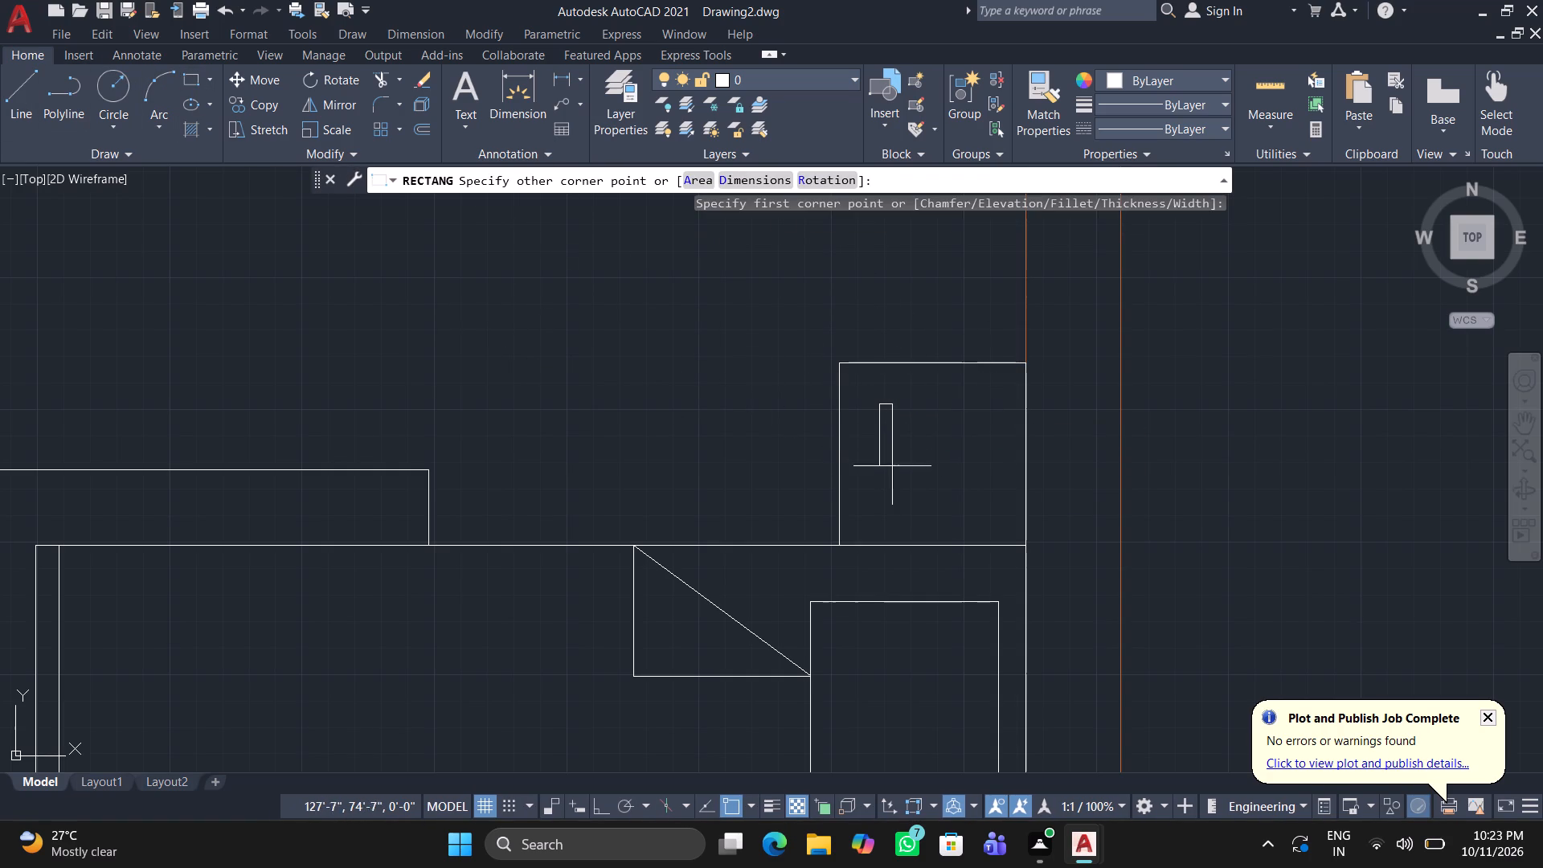
pyautogui.click(988, 504)
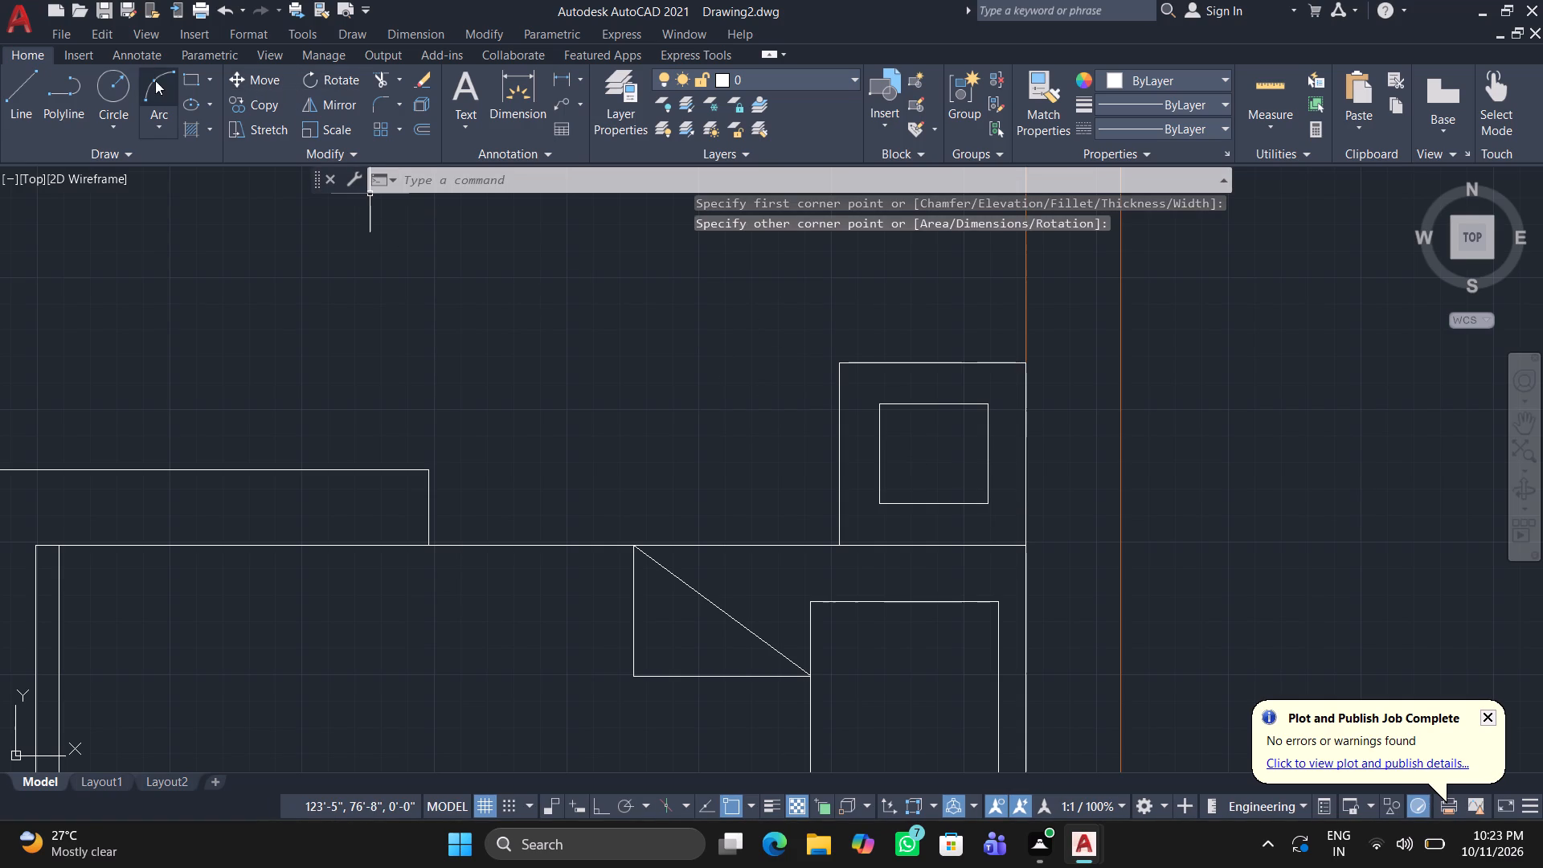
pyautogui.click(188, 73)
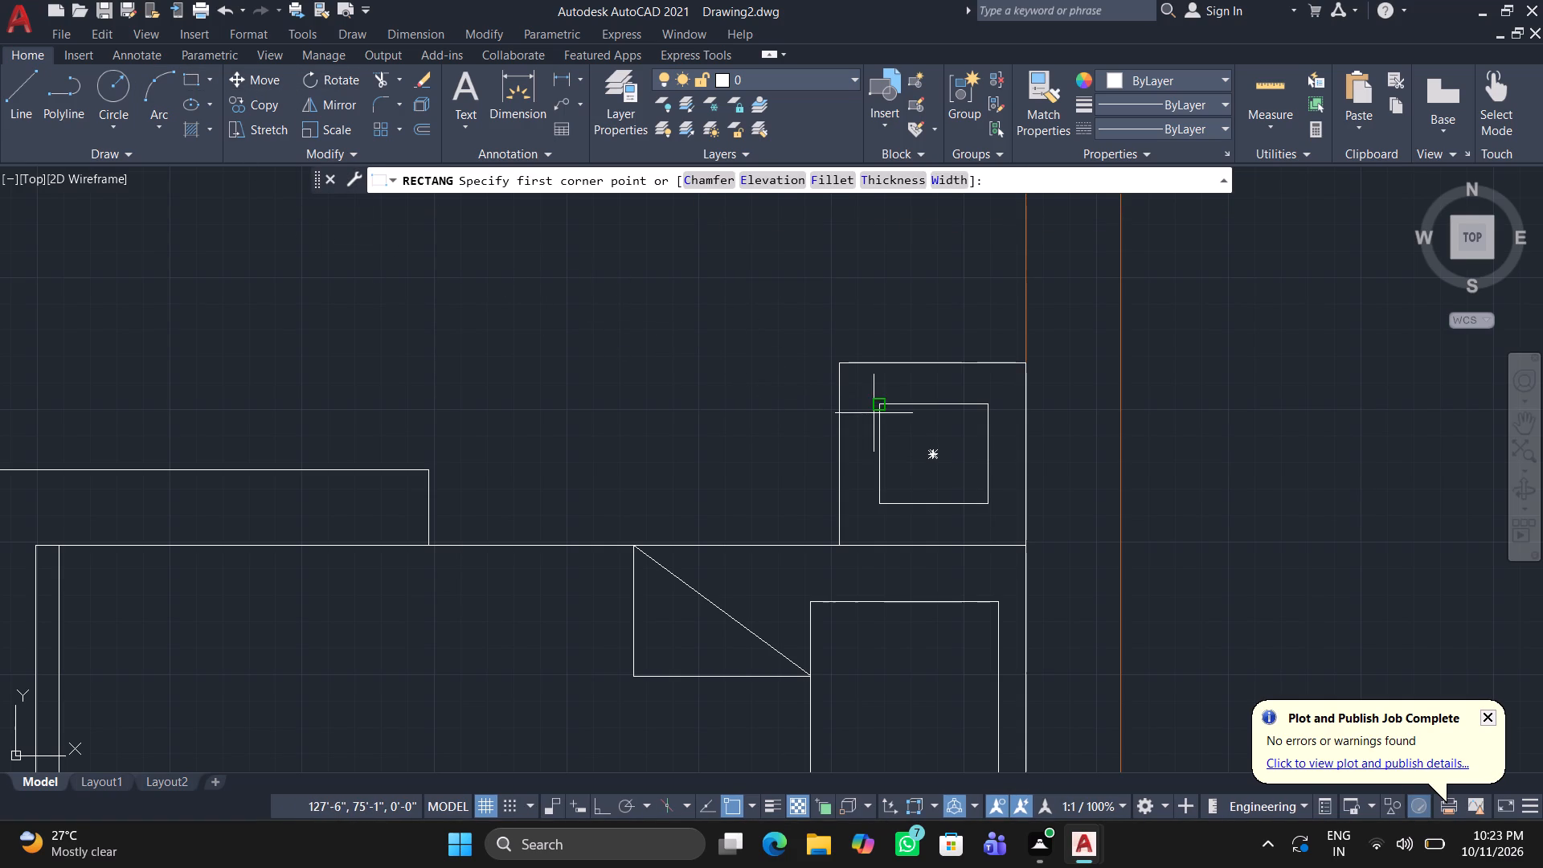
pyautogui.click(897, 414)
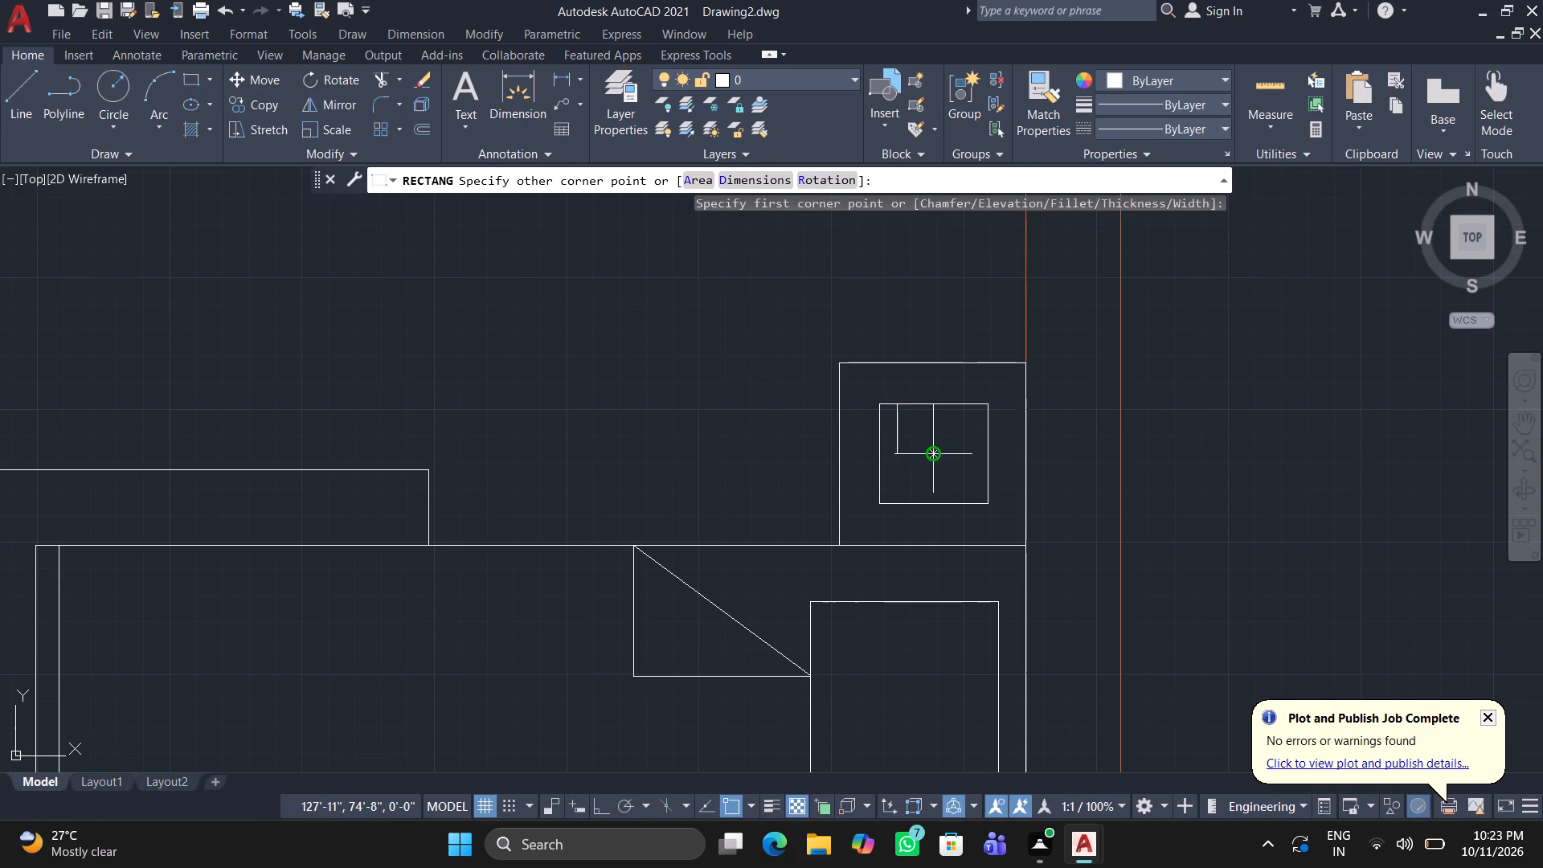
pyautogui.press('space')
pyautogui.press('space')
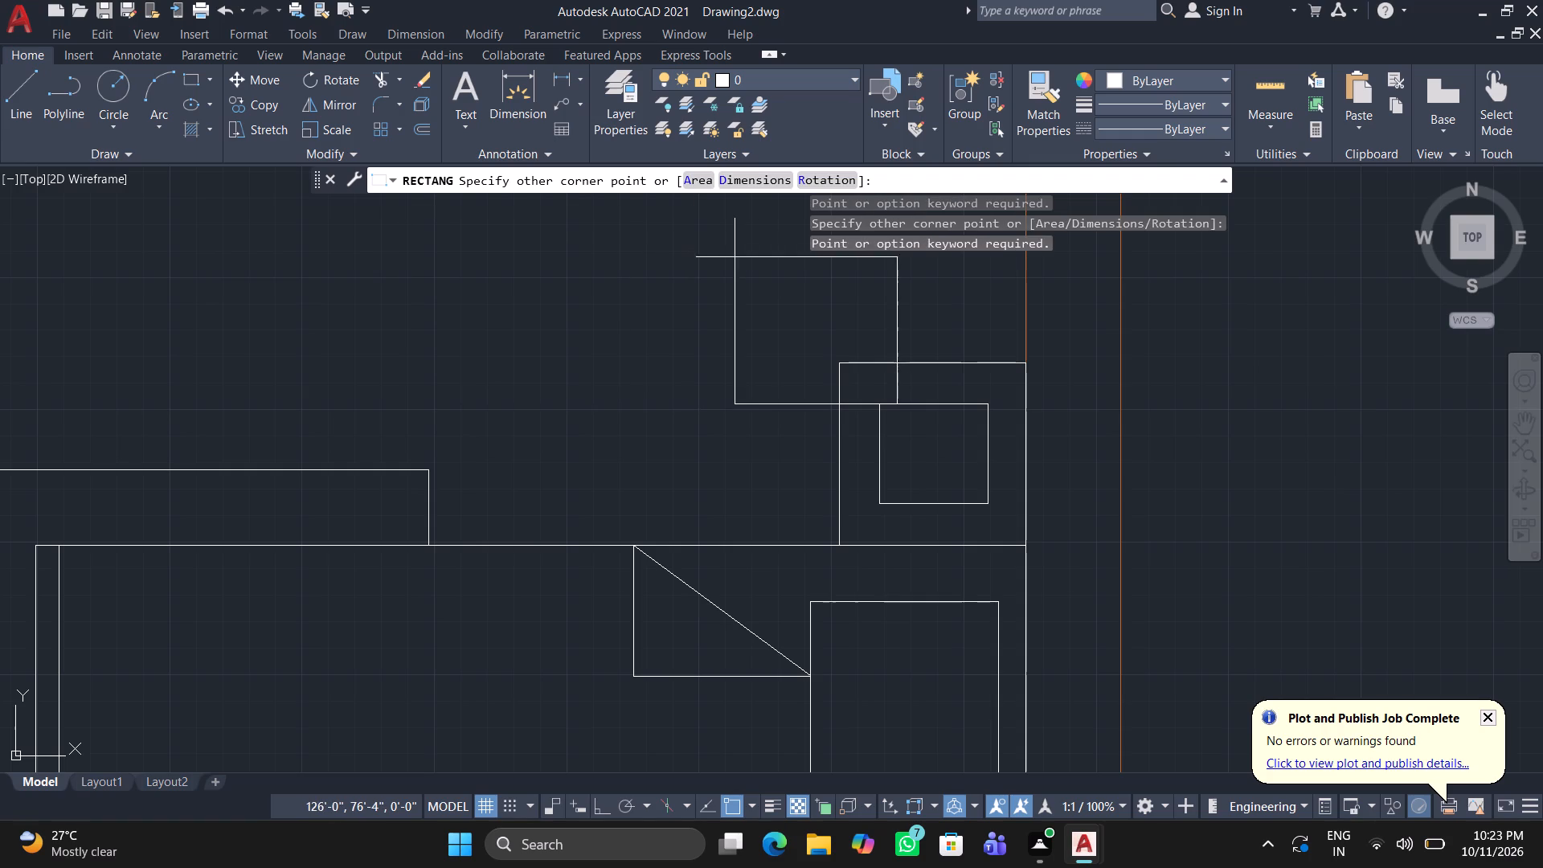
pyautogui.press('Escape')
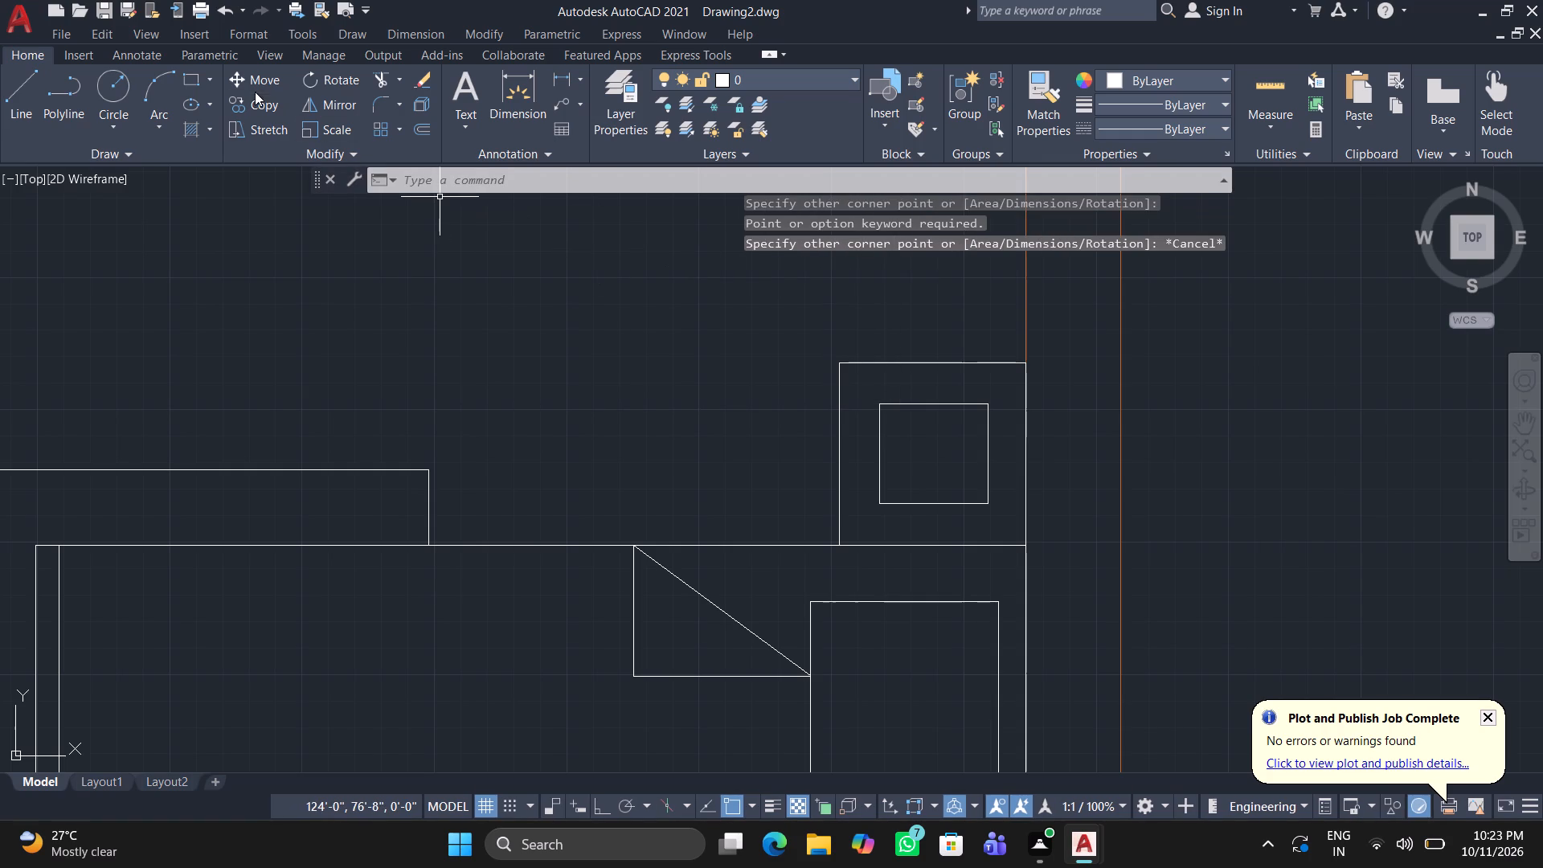
# Draw a small horizontal rectangle in the upper-left corner area of the upper bedside table's inner square.
pyautogui.click(190, 76)
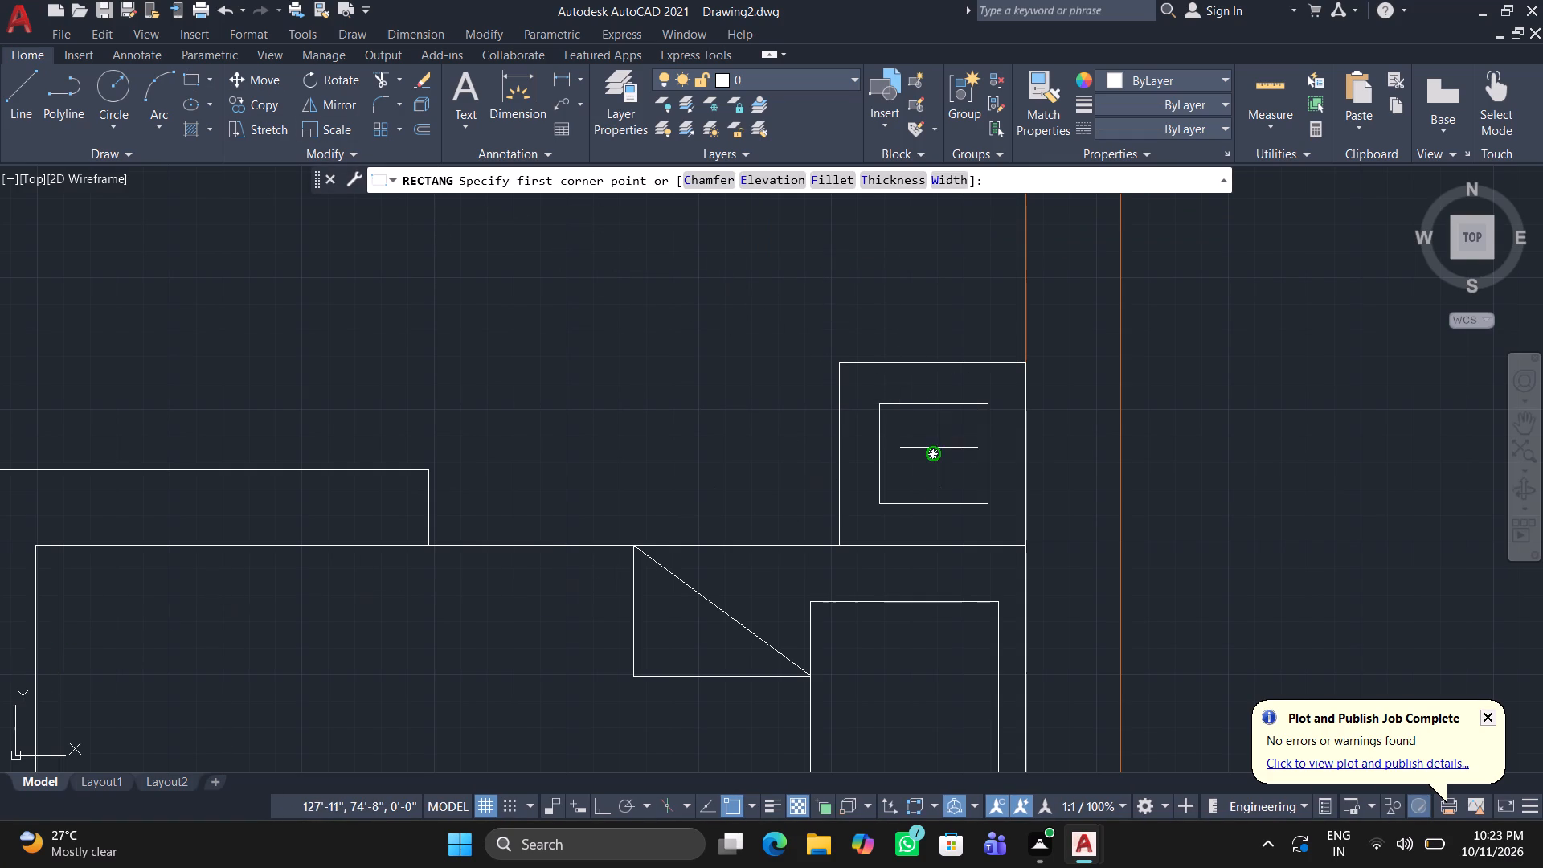
pyautogui.scroll(1, 907, 429)
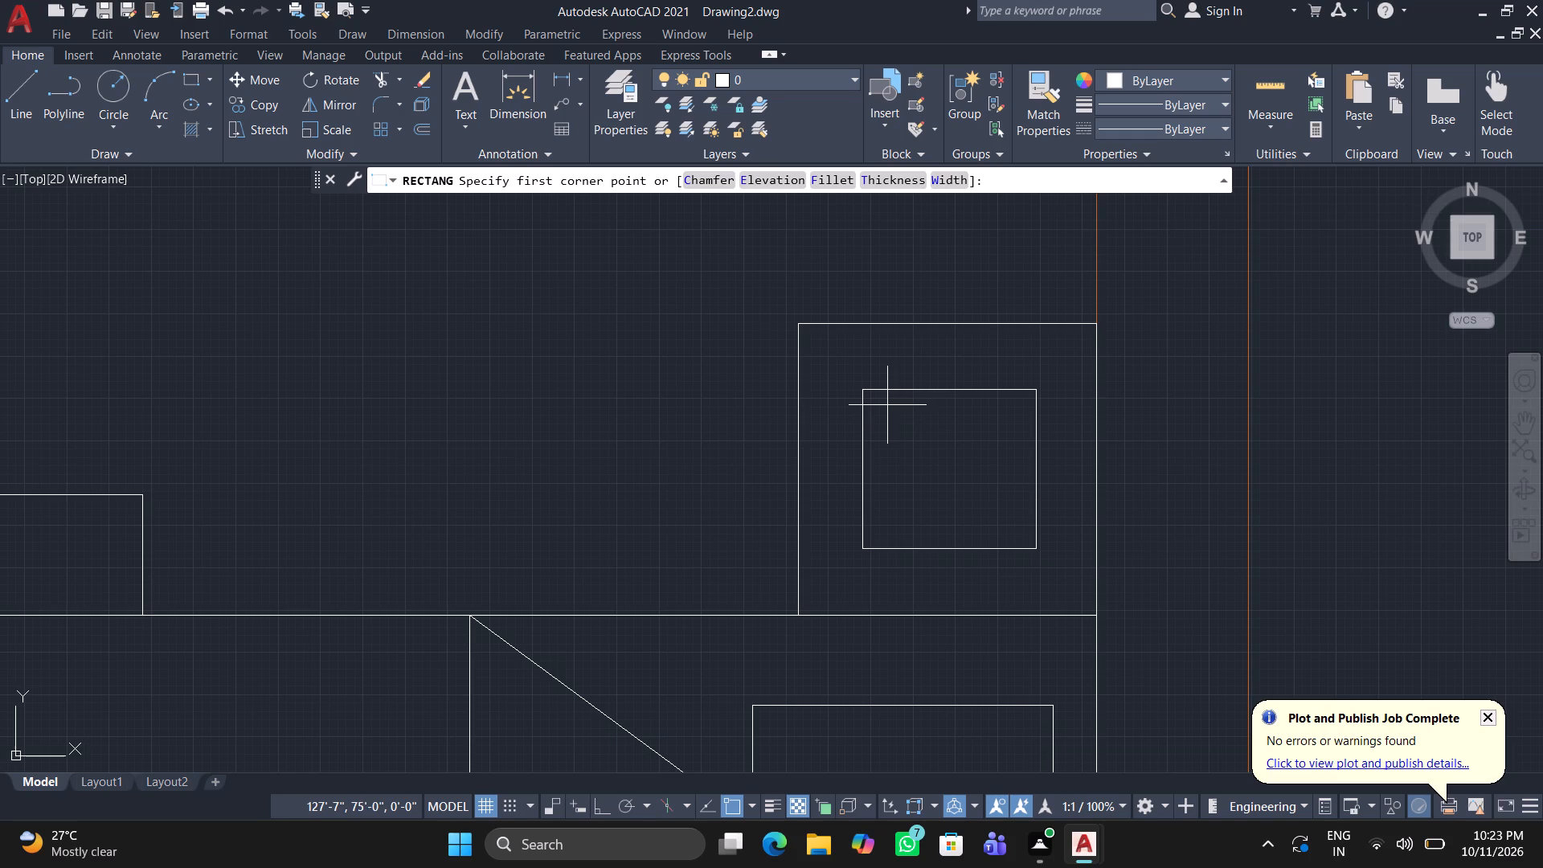
pyautogui.click(886, 406)
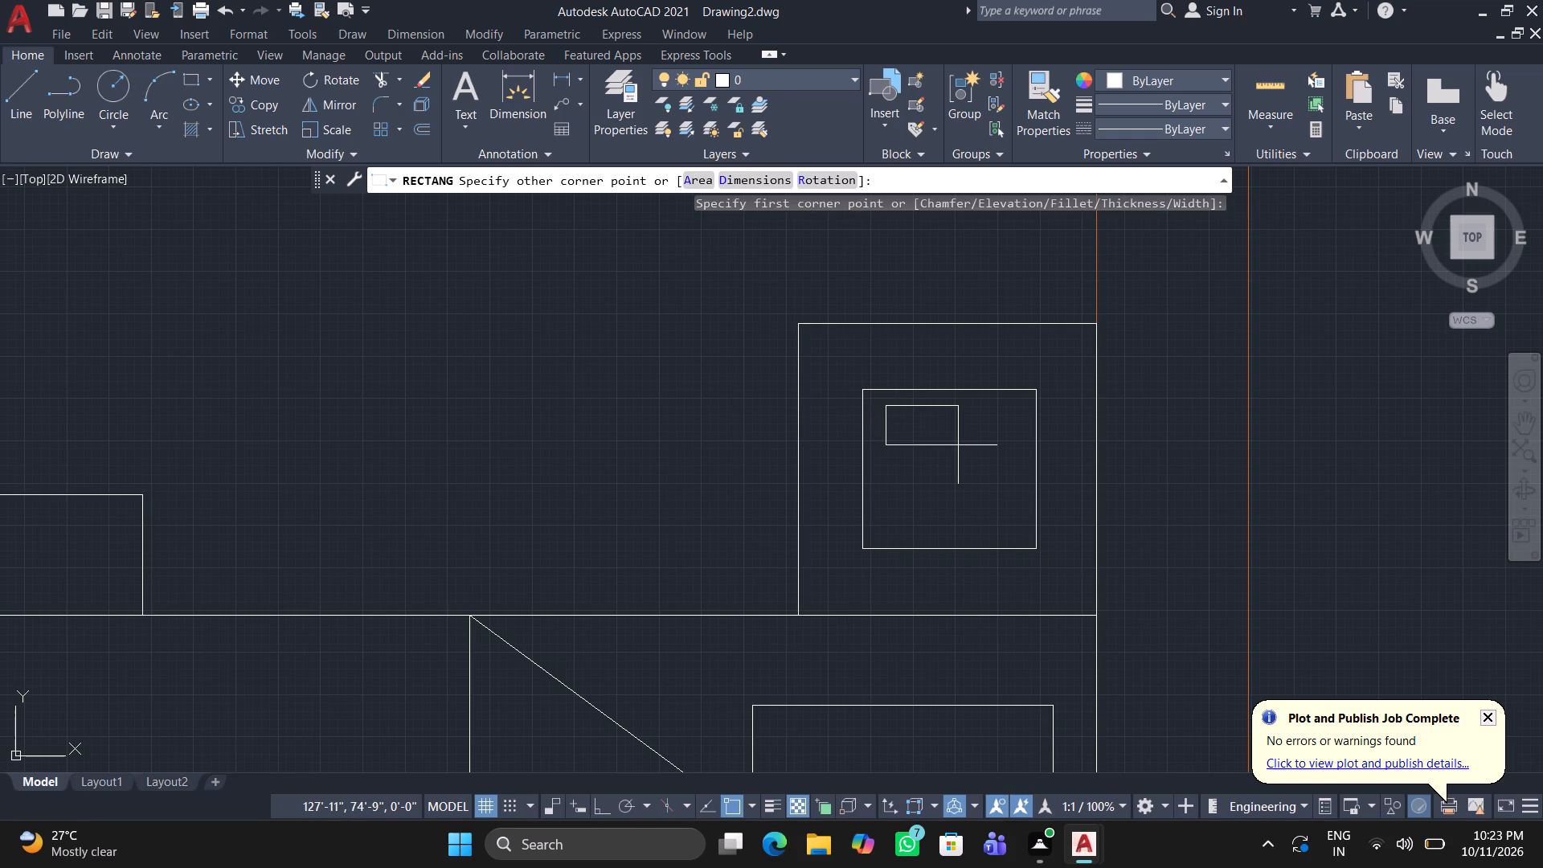
pyautogui.click(954, 451)
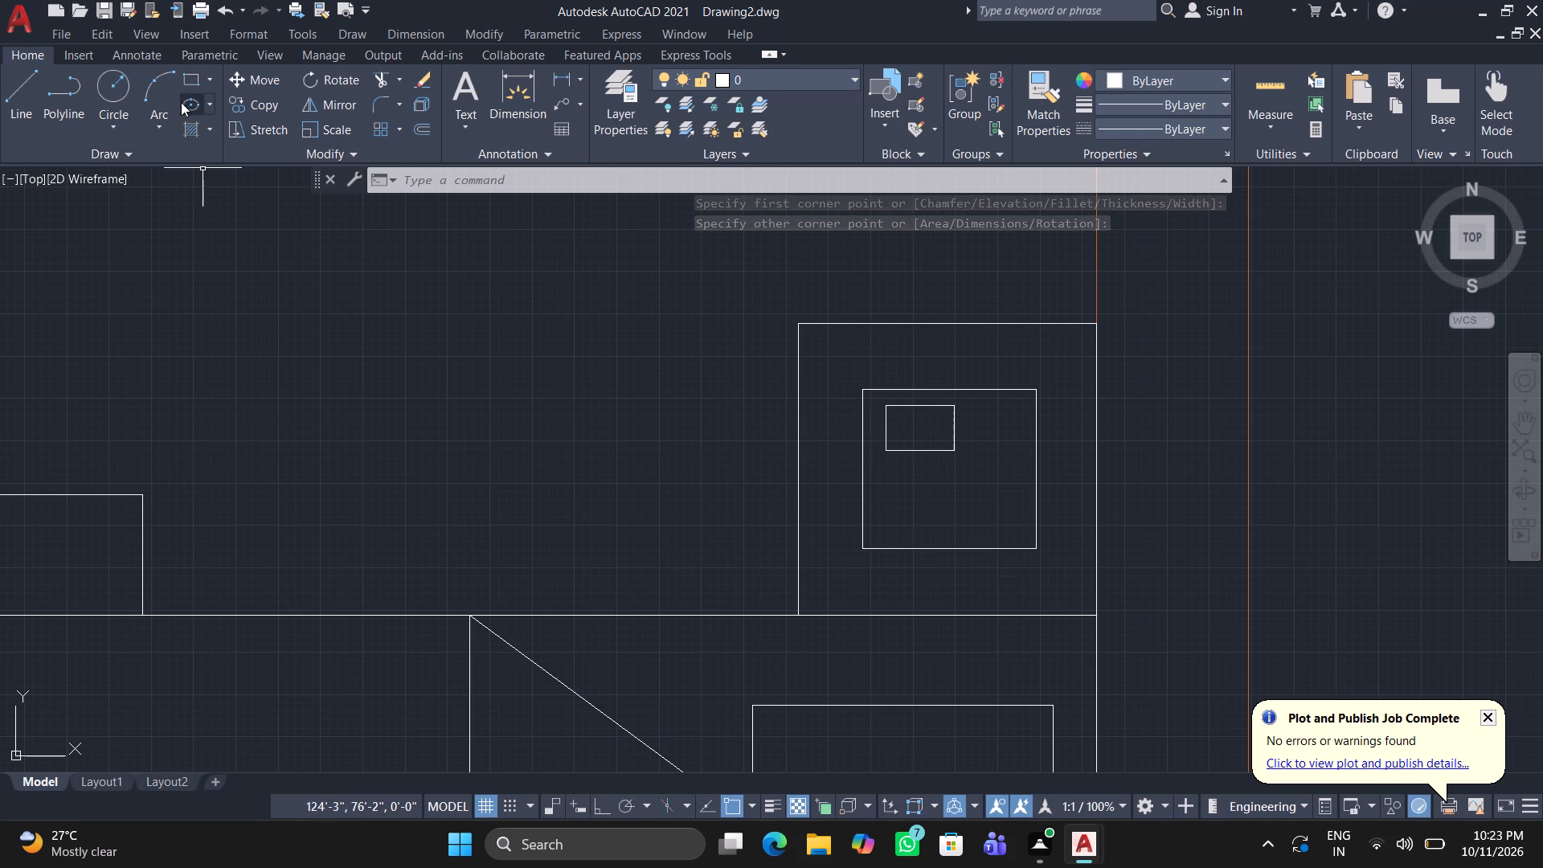
# Draw a narrow vertical rectangle inside the upper bedside table's inner square, to the right of the small horizontal rectangle.
pyautogui.click(190, 79)
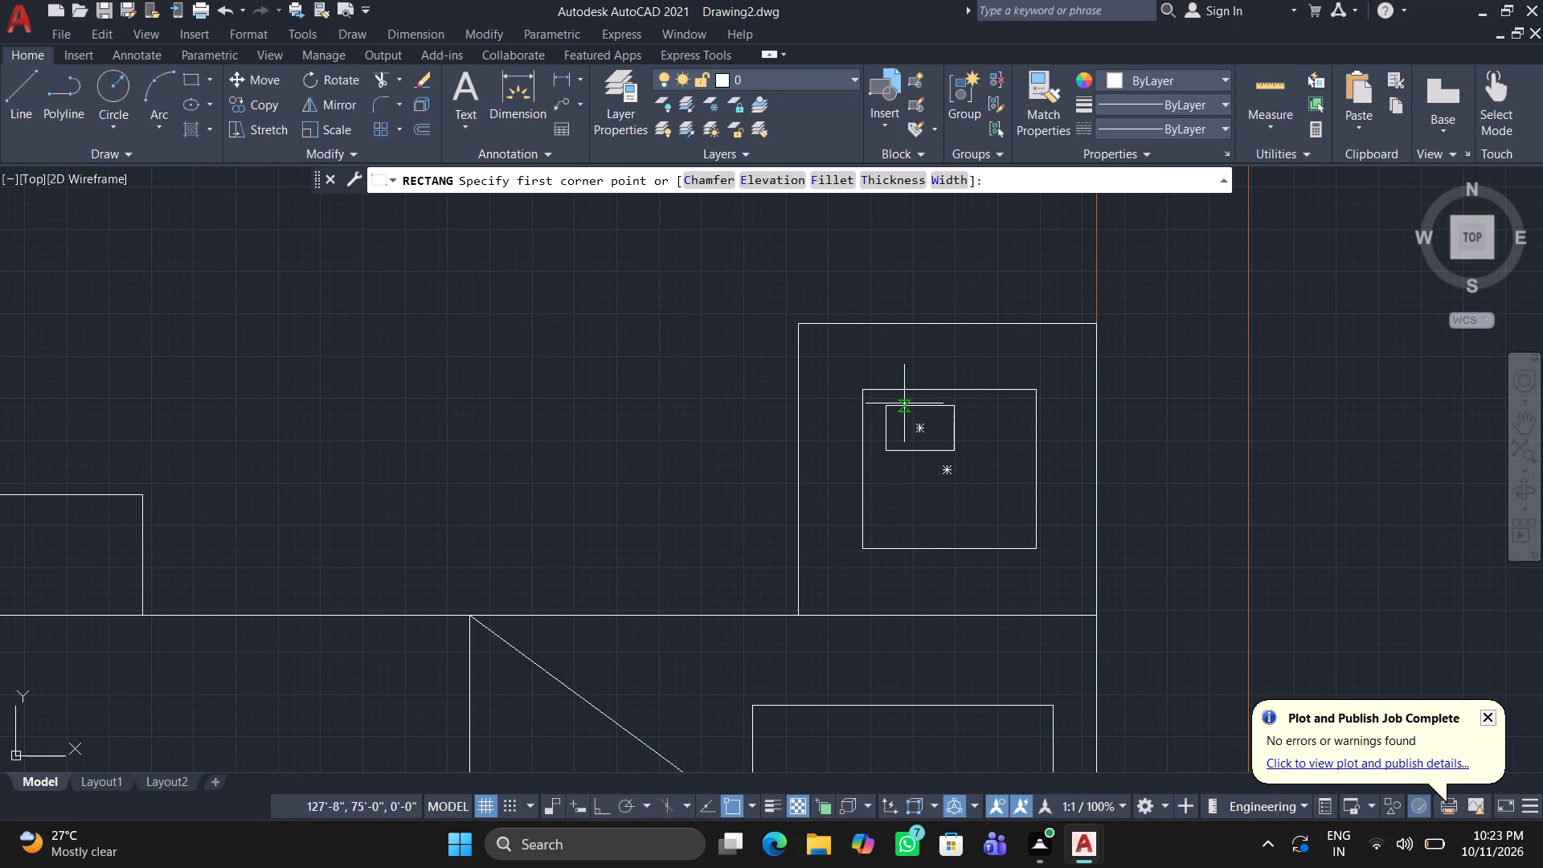
pyautogui.click(982, 429)
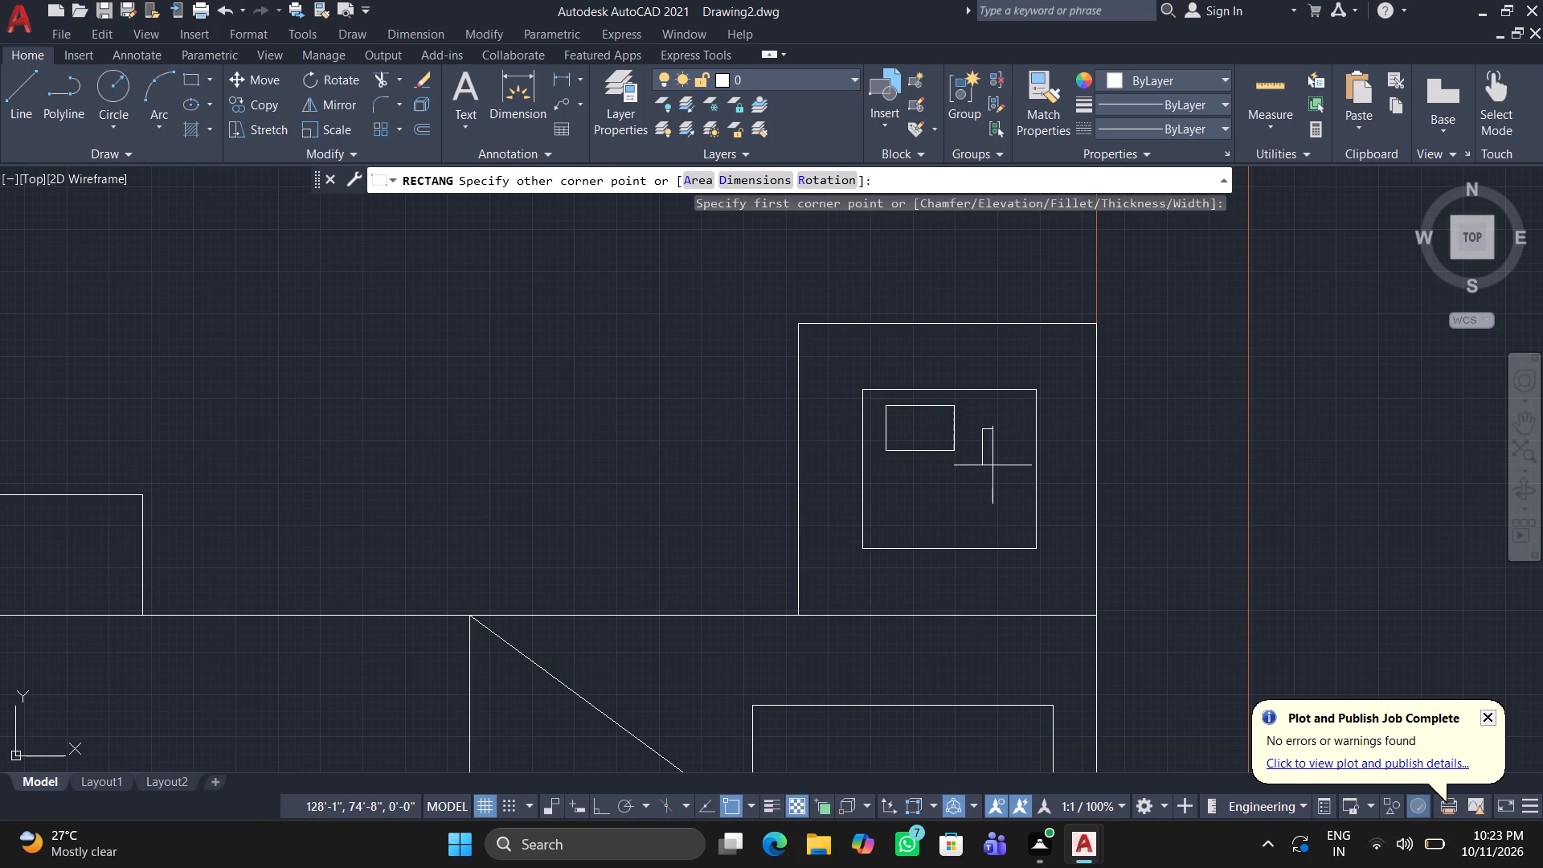
pyautogui.scroll(2, 991, 484)
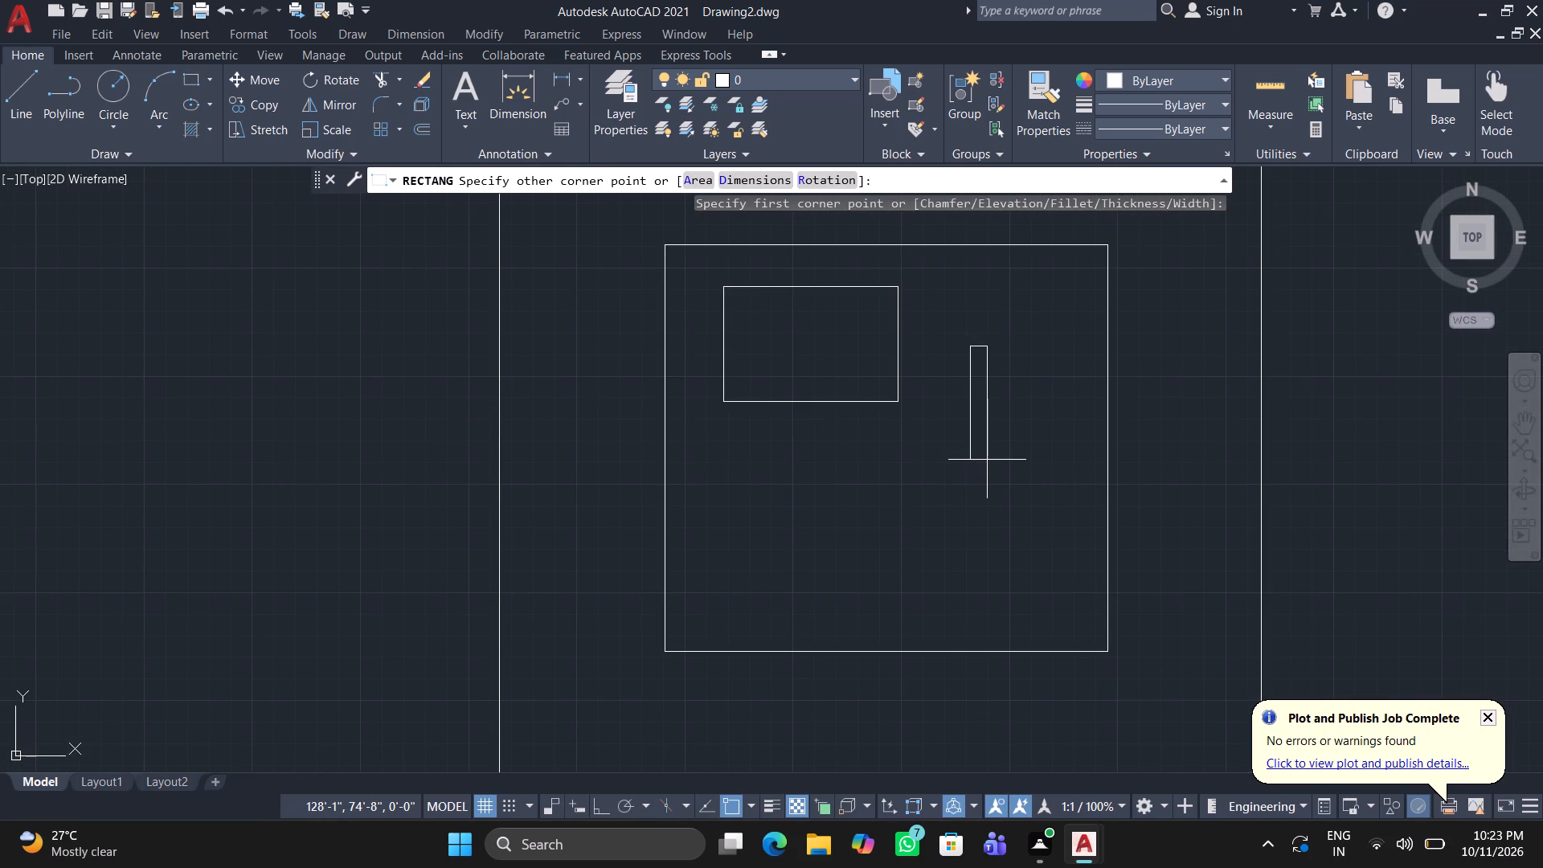
pyautogui.click(987, 460)
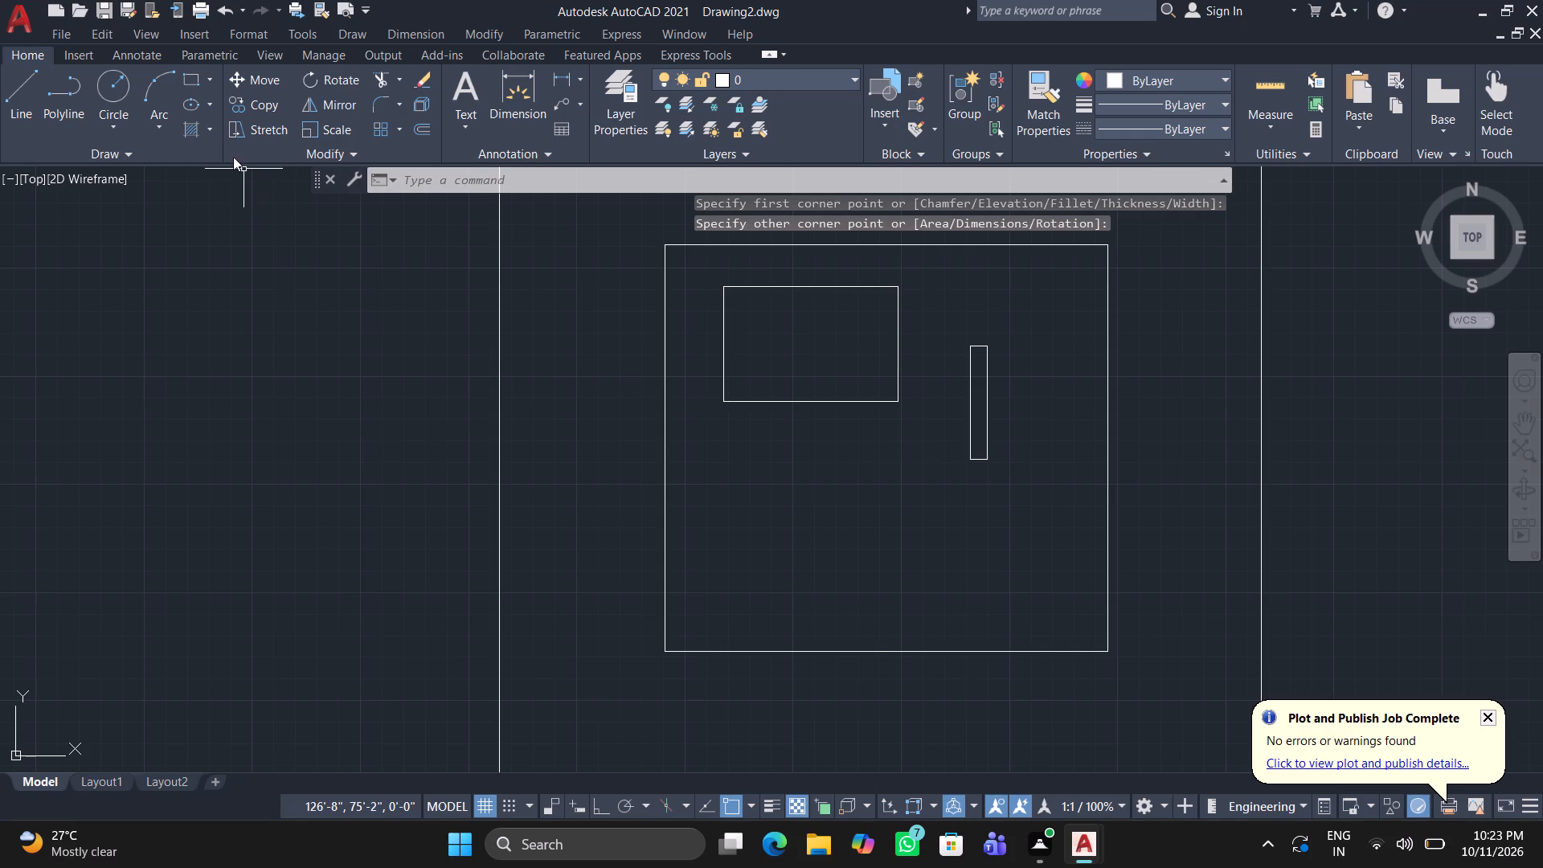
# Draw a long, thin horizontal rectangle in the lower part of the upper bedside table's inner square.
pyautogui.click(186, 80)
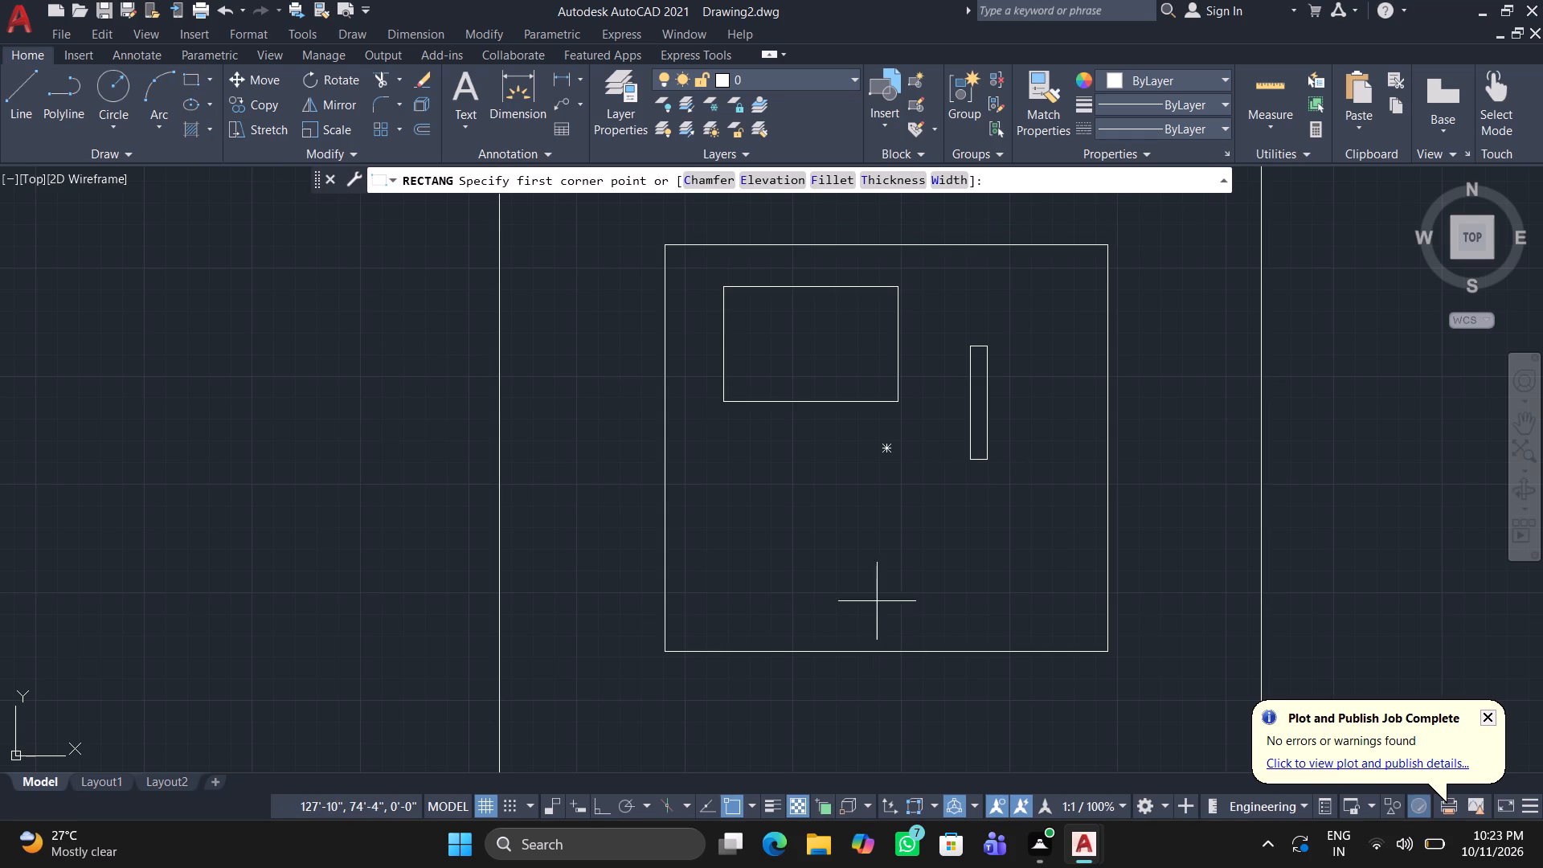
pyautogui.click(759, 537)
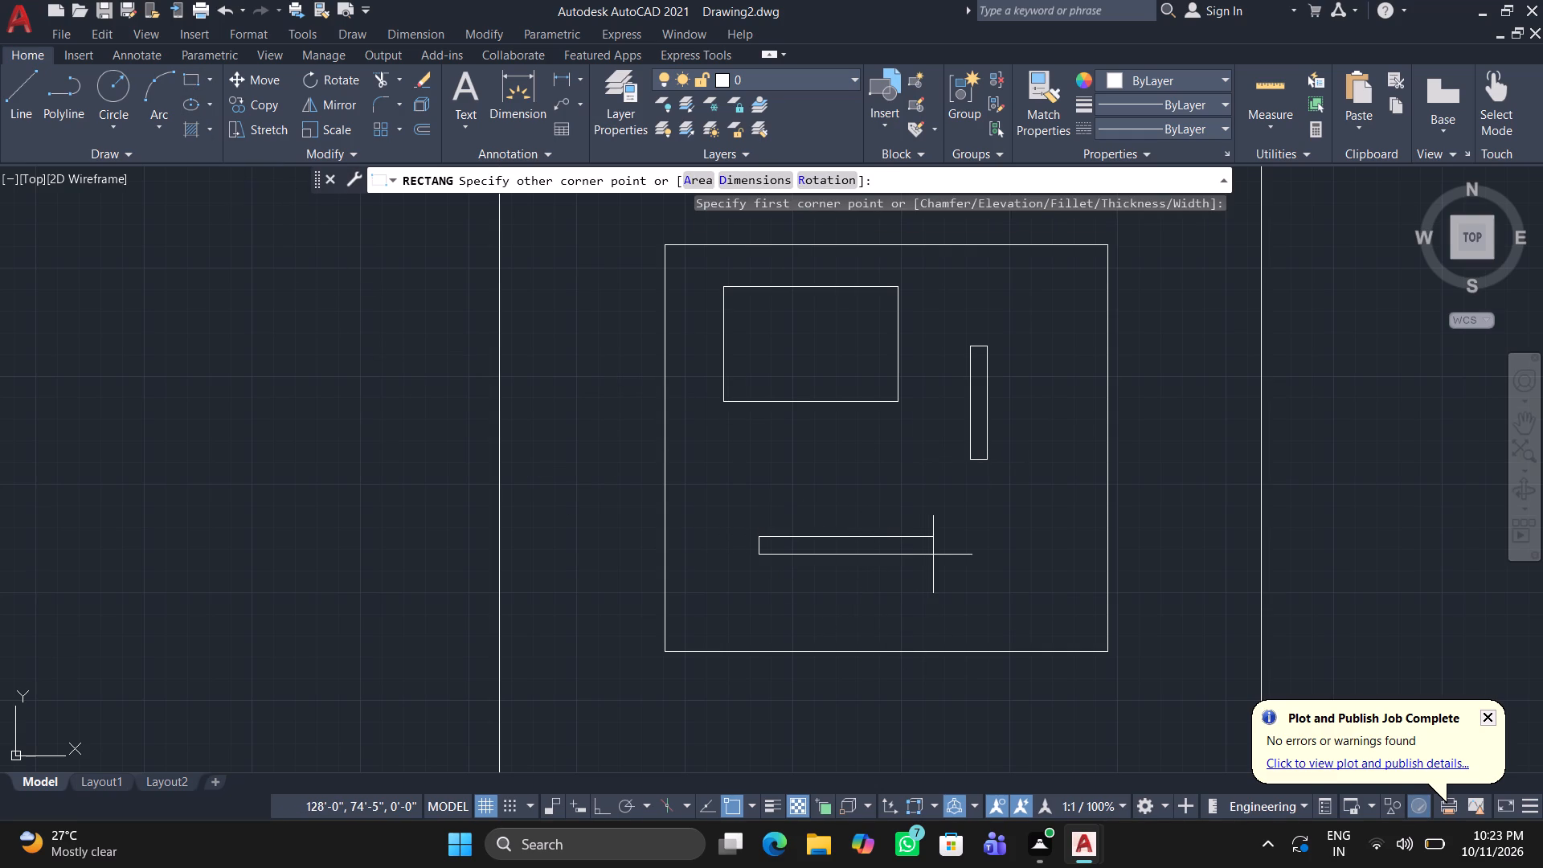
pyautogui.click(978, 573)
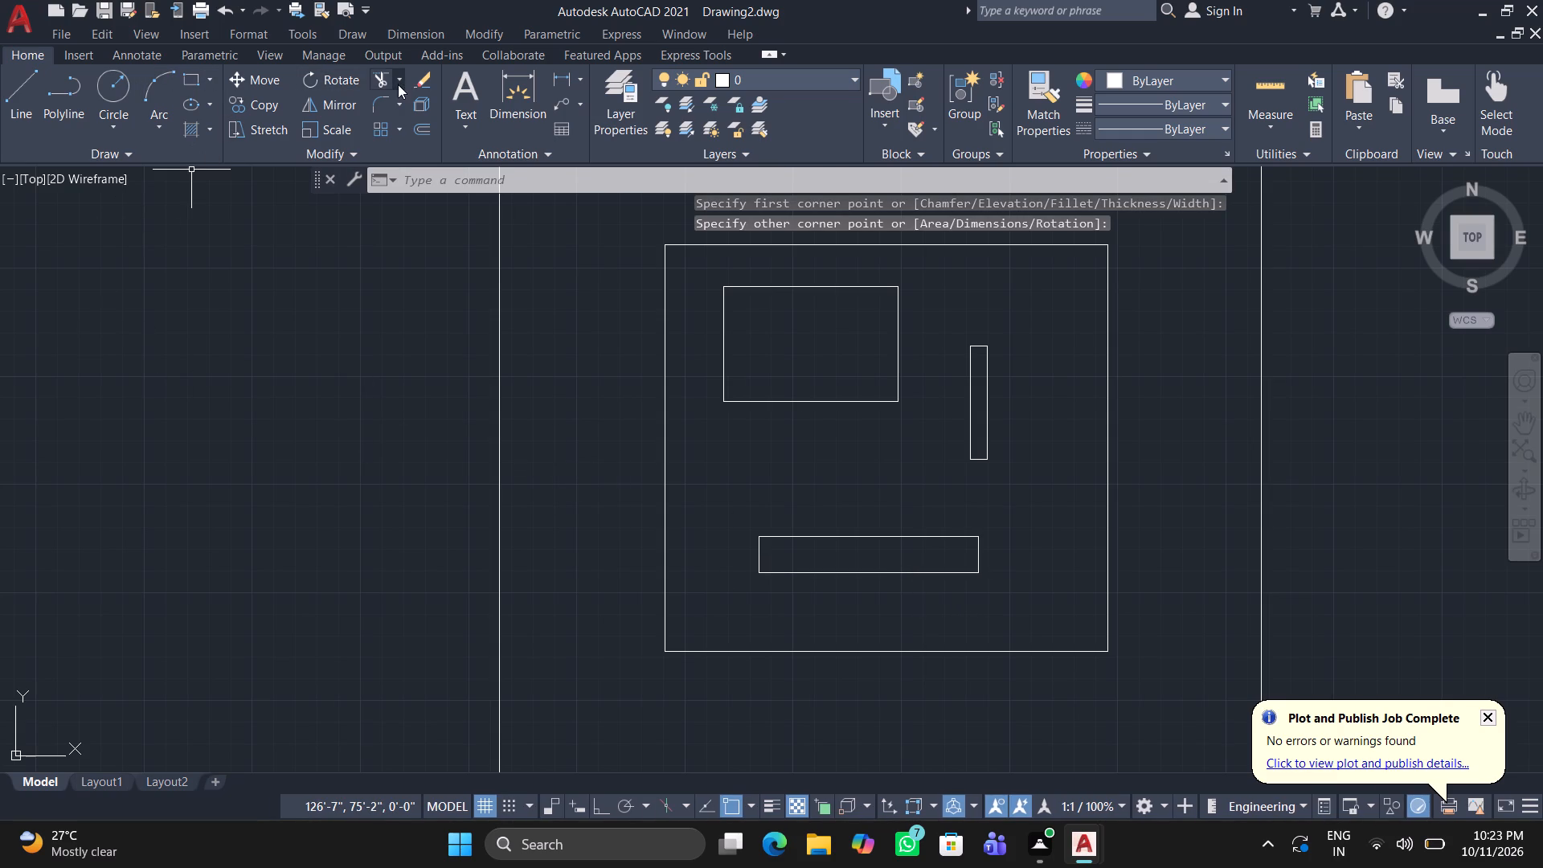
# Trim away both short ends of the long horizontal rectangle, leaving its two parallel lines.
pyautogui.moveTo(378, 80); pyautogui.dragTo(383, 88)
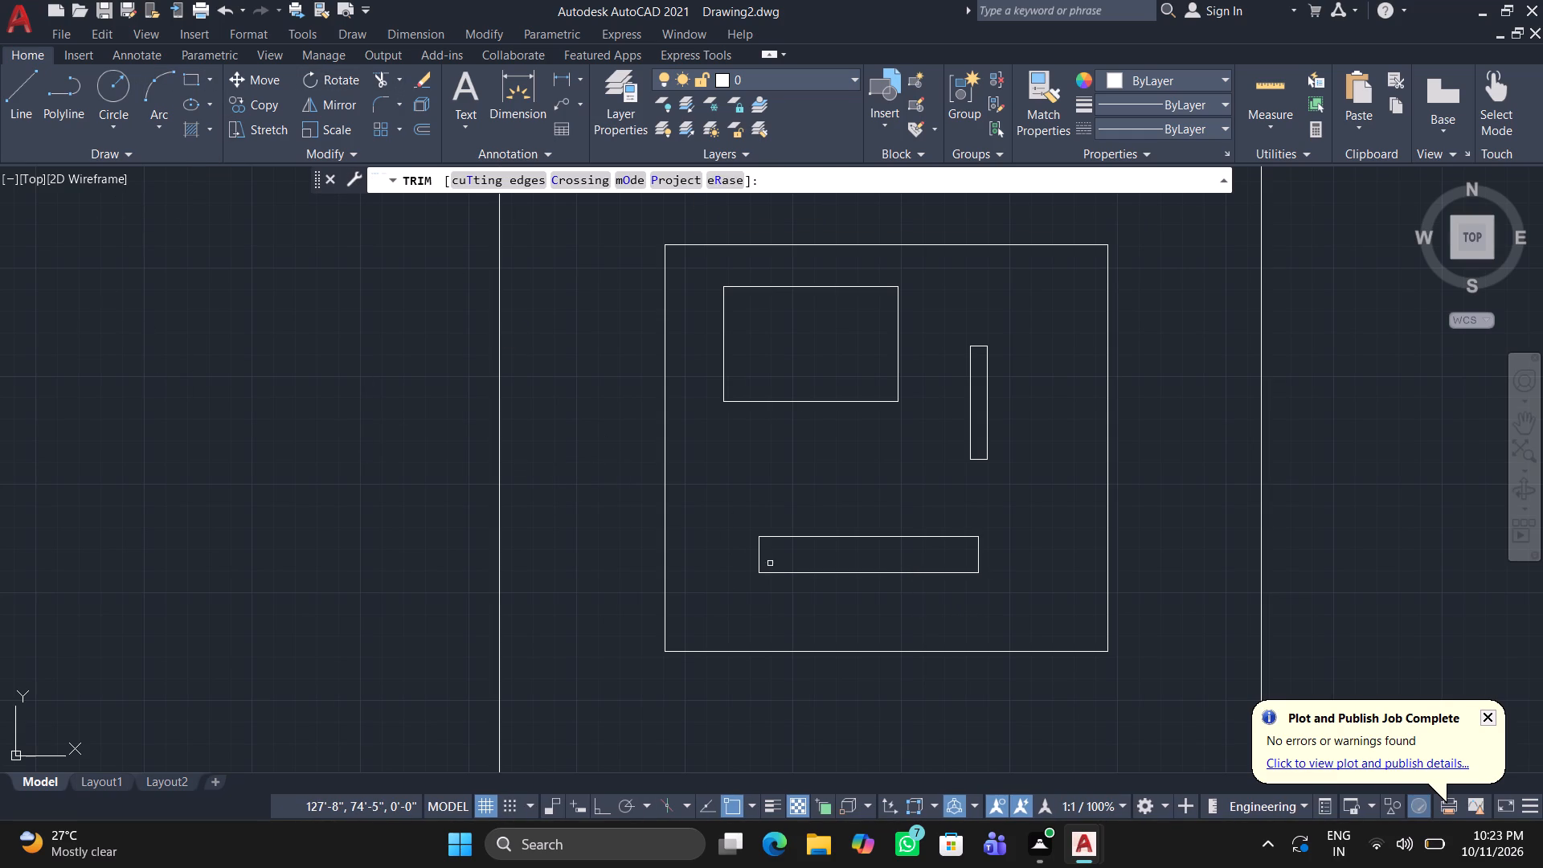
pyautogui.click(761, 556)
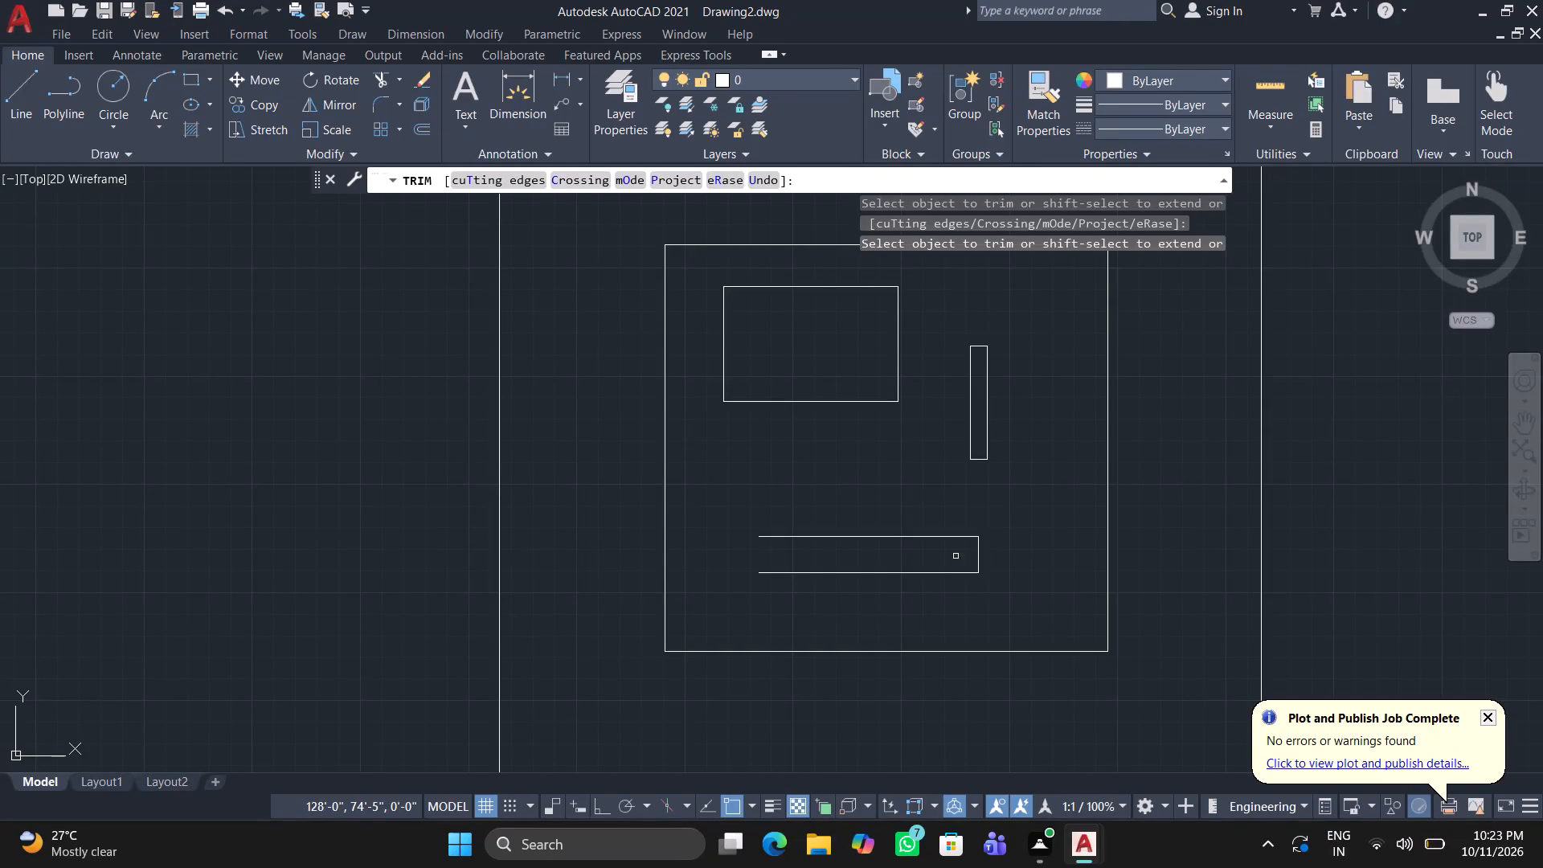
pyautogui.click(976, 555)
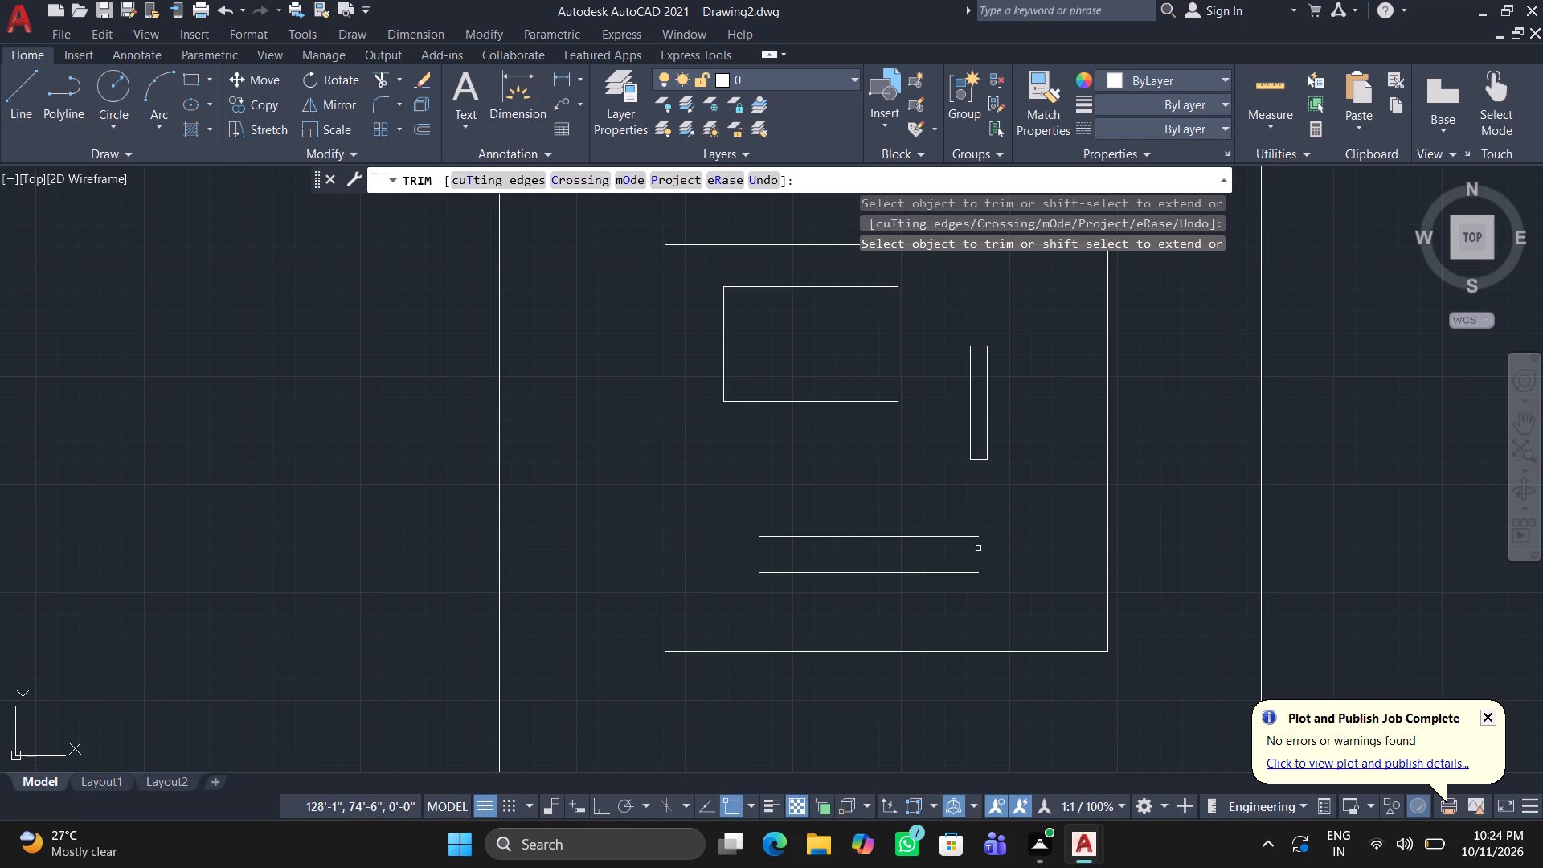
pyautogui.press('c')
pyautogui.press('Return')
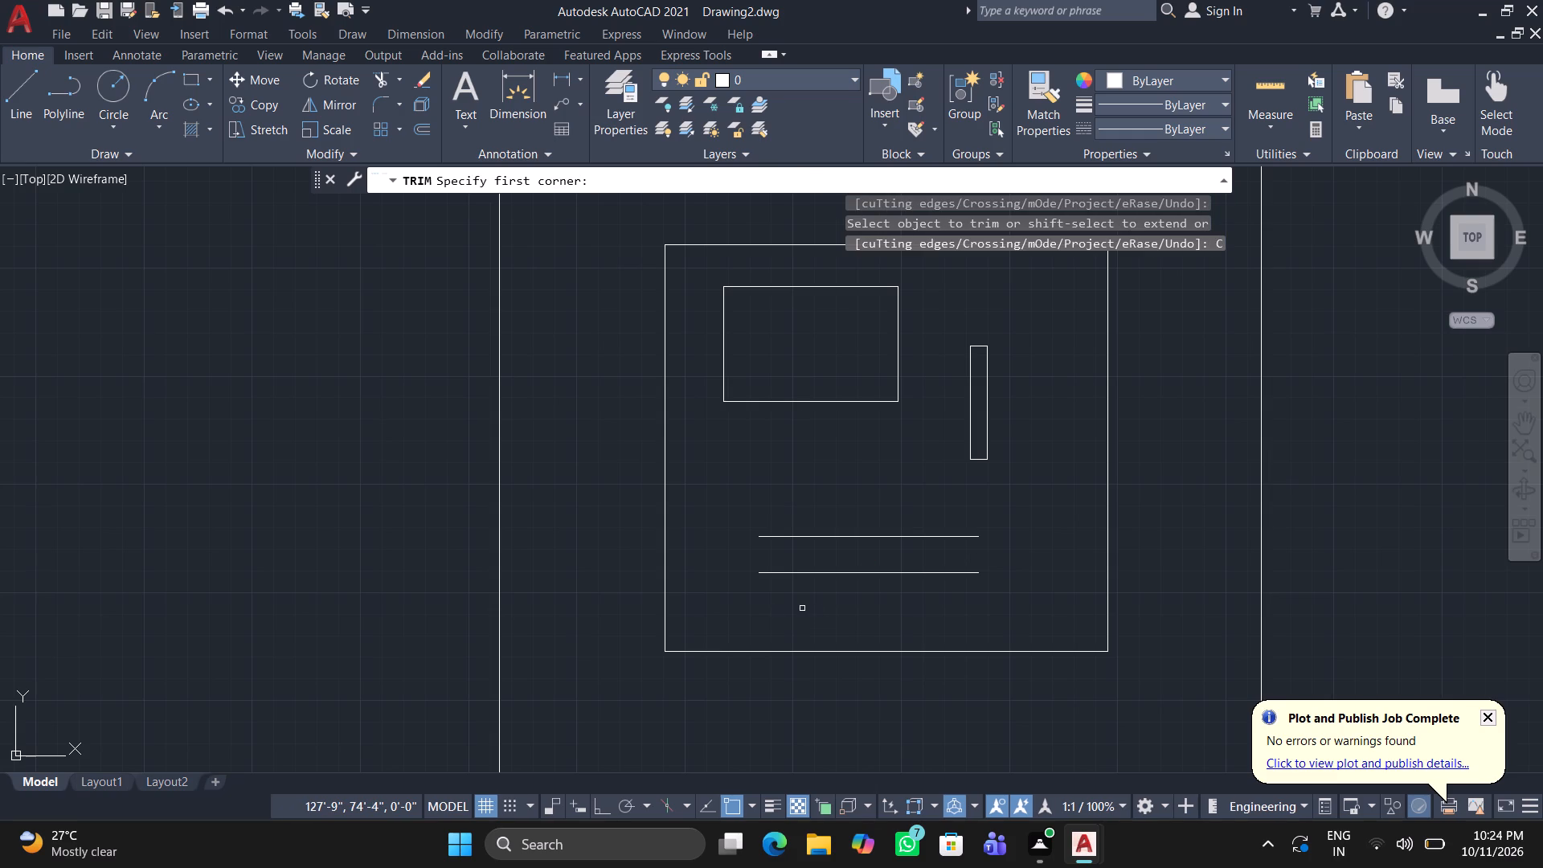
pyautogui.press('space')
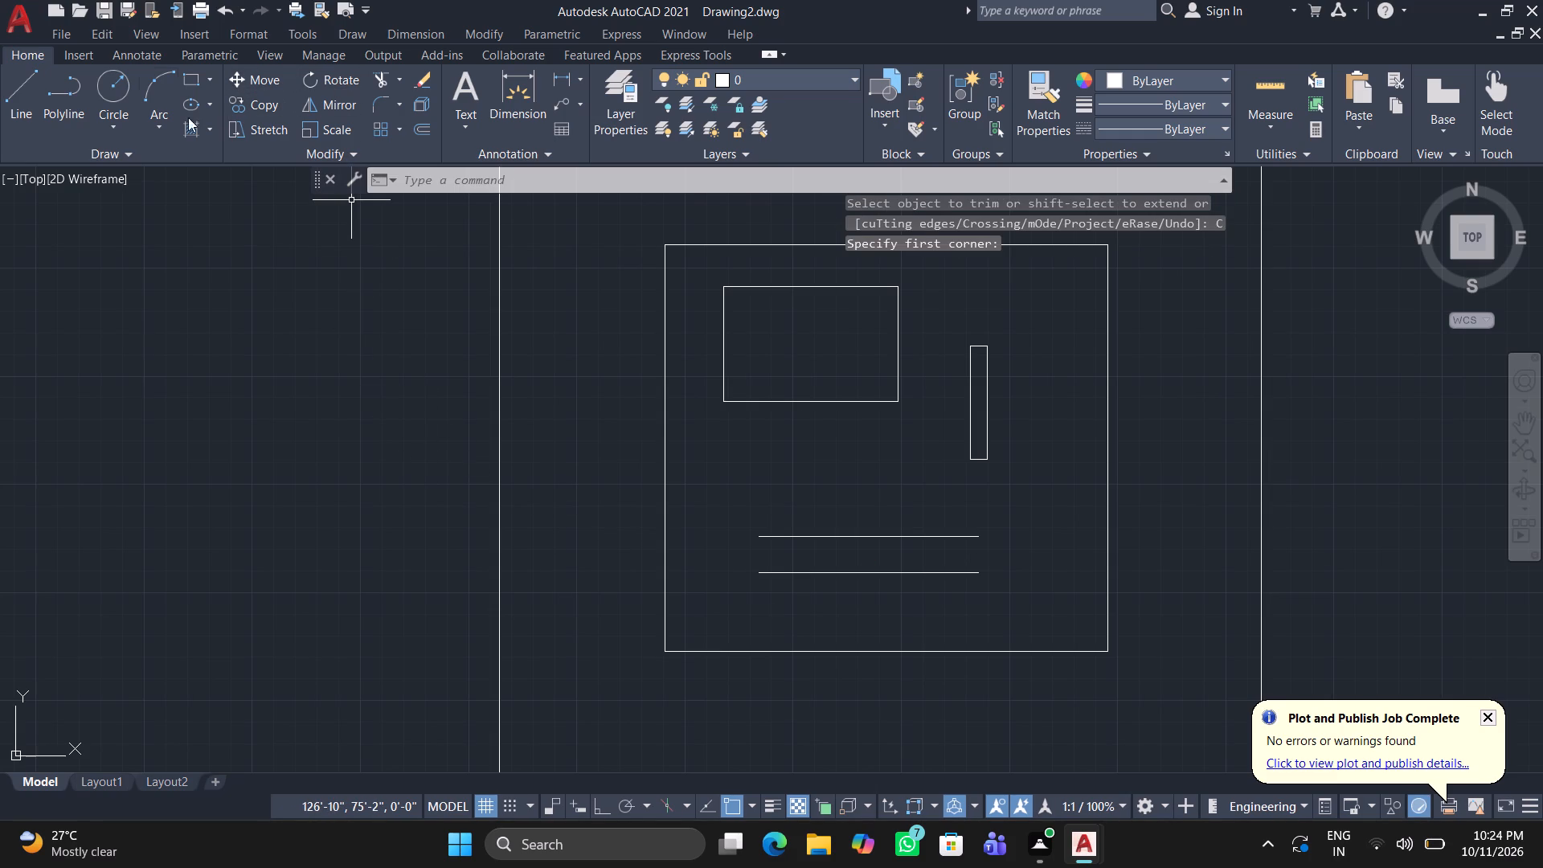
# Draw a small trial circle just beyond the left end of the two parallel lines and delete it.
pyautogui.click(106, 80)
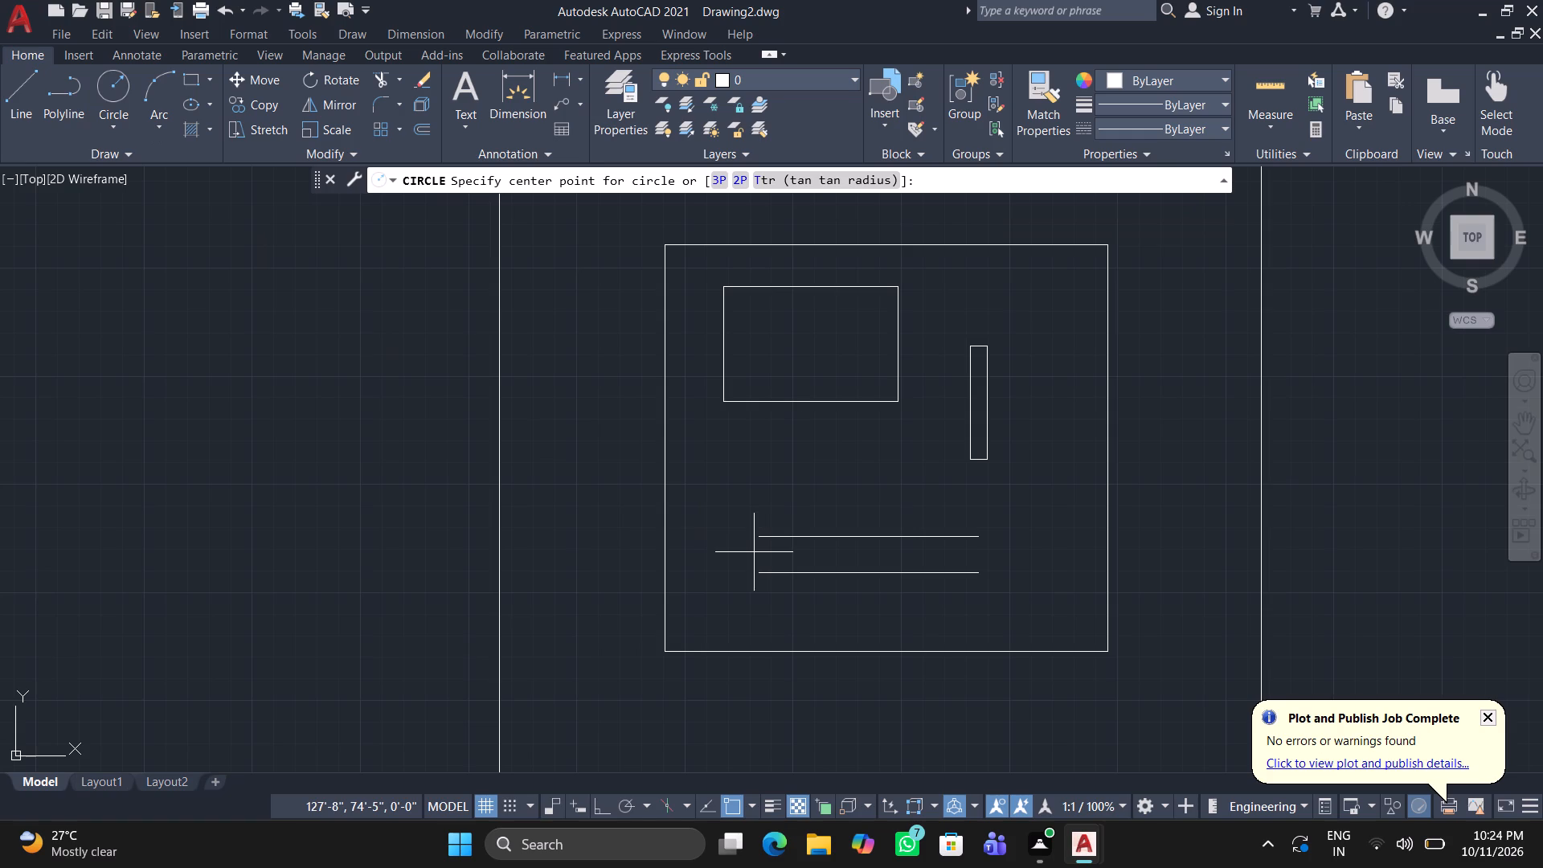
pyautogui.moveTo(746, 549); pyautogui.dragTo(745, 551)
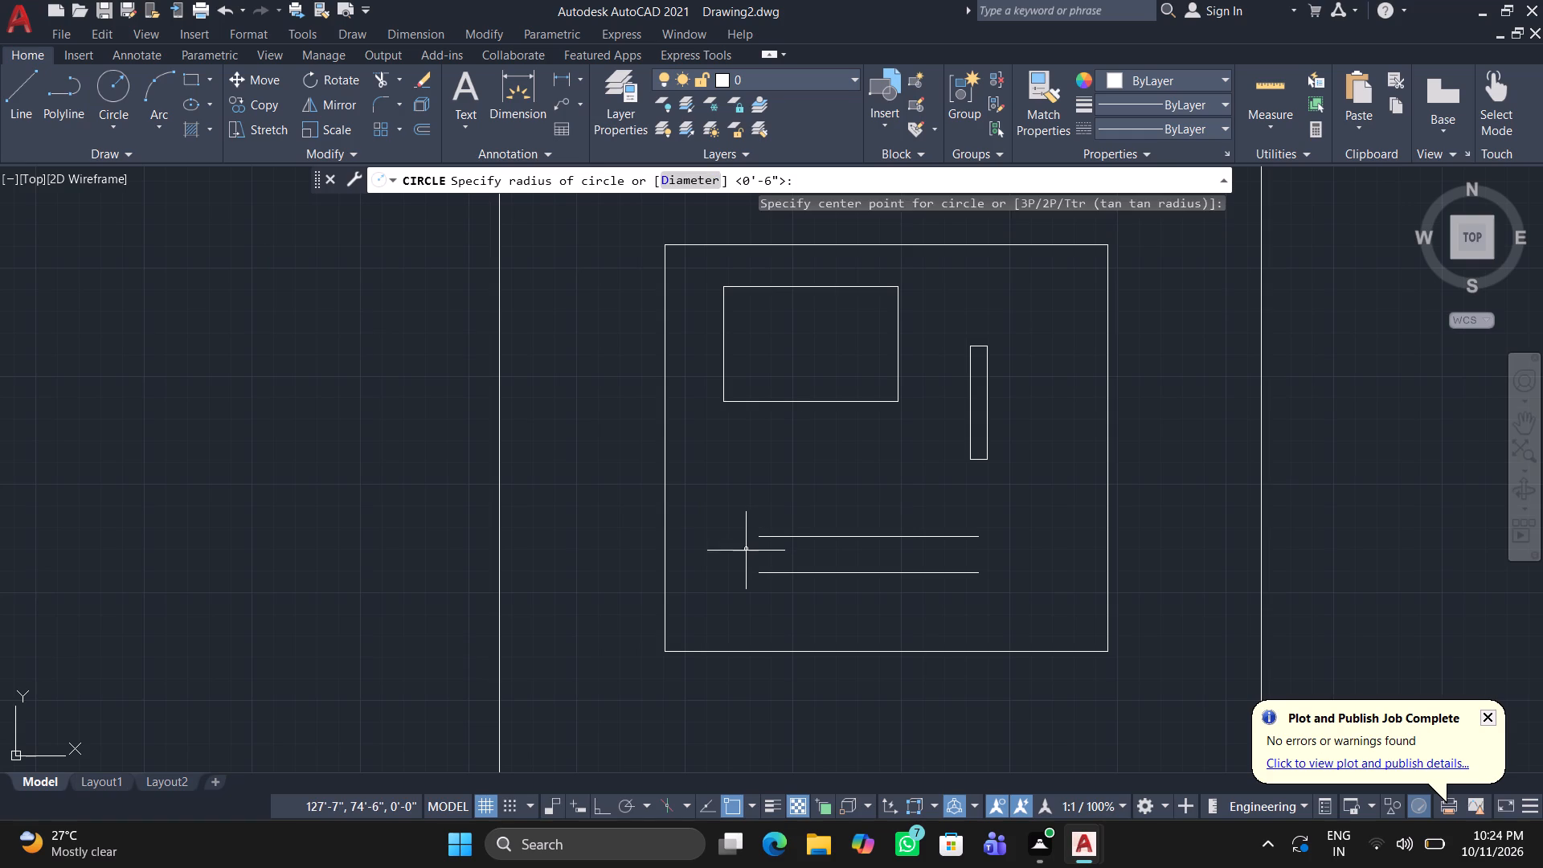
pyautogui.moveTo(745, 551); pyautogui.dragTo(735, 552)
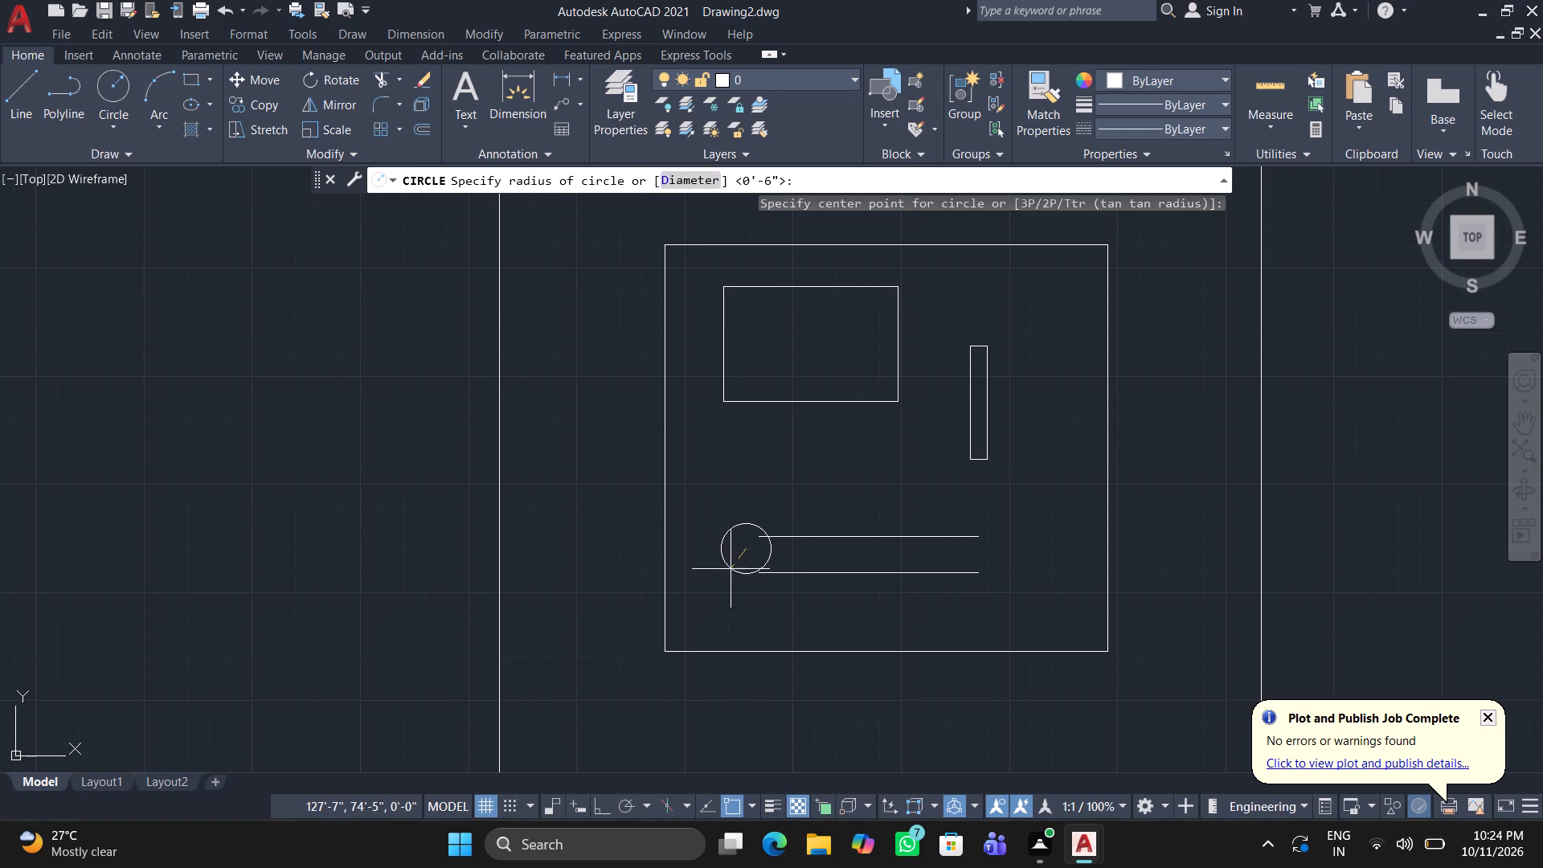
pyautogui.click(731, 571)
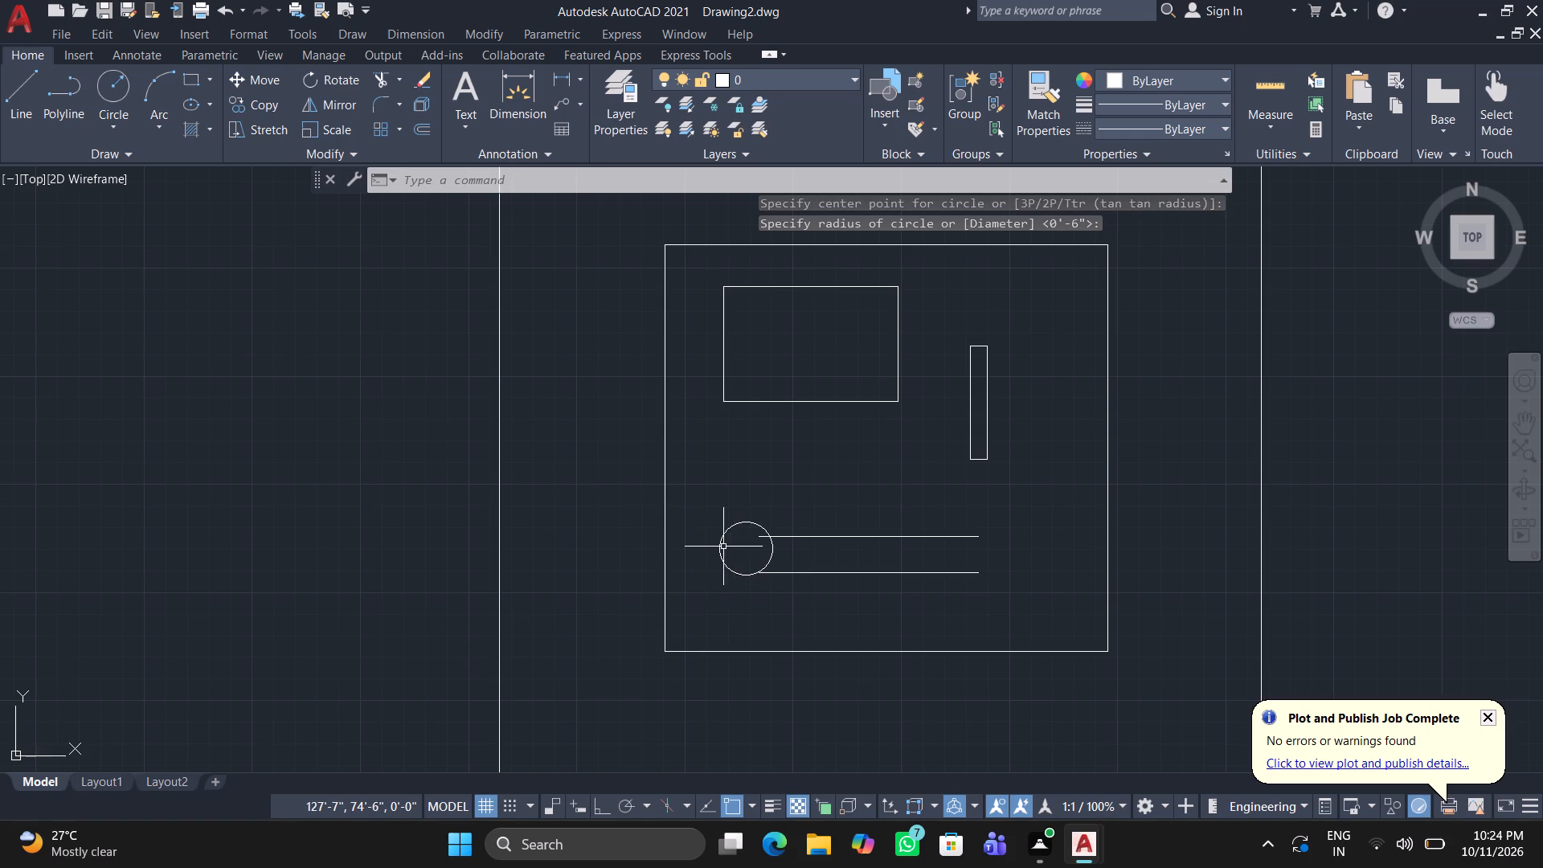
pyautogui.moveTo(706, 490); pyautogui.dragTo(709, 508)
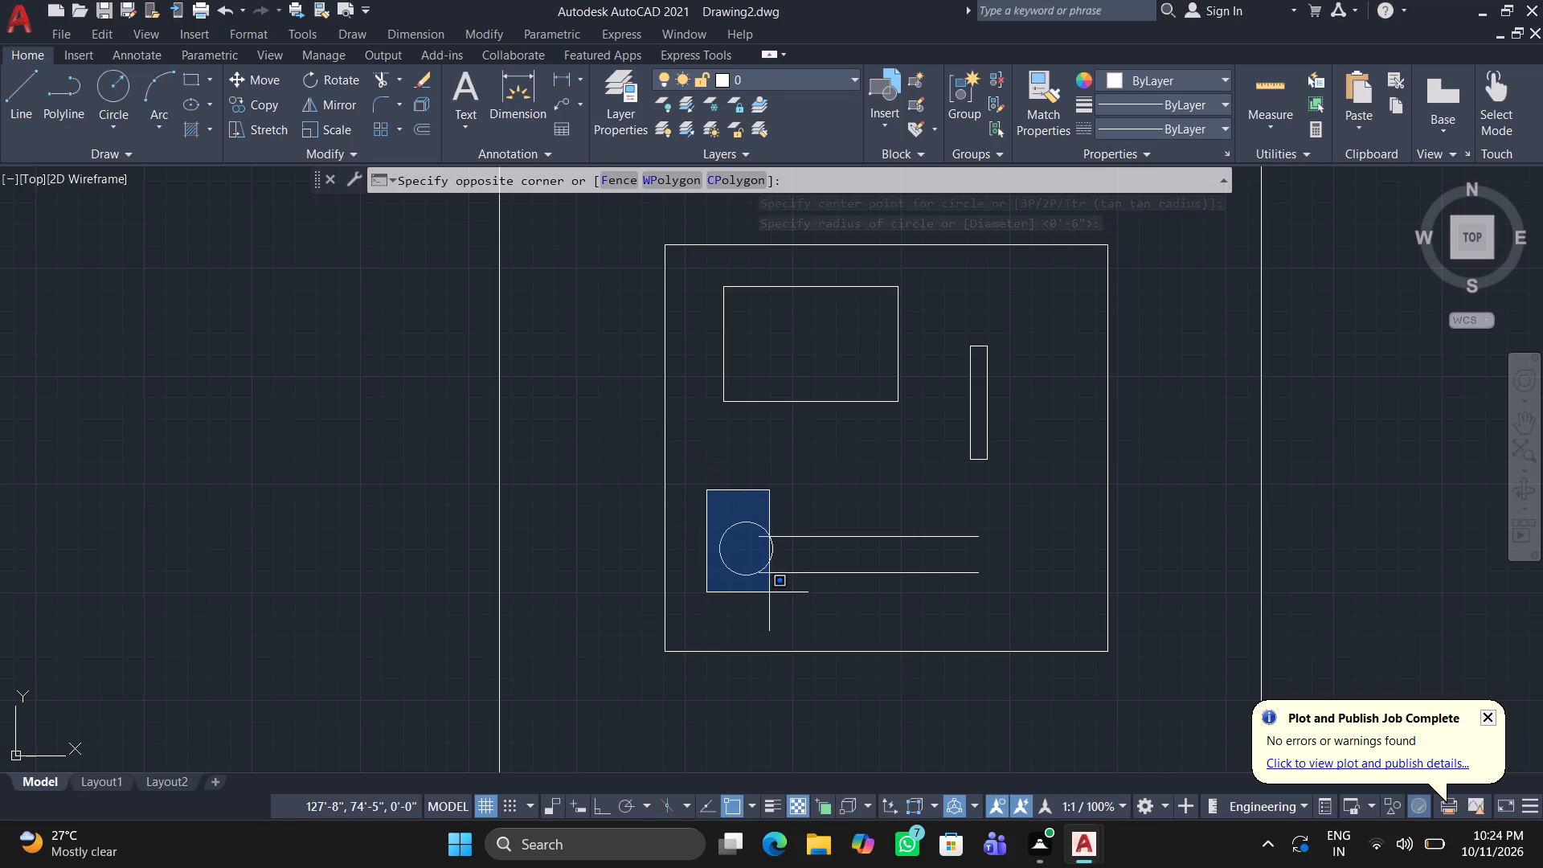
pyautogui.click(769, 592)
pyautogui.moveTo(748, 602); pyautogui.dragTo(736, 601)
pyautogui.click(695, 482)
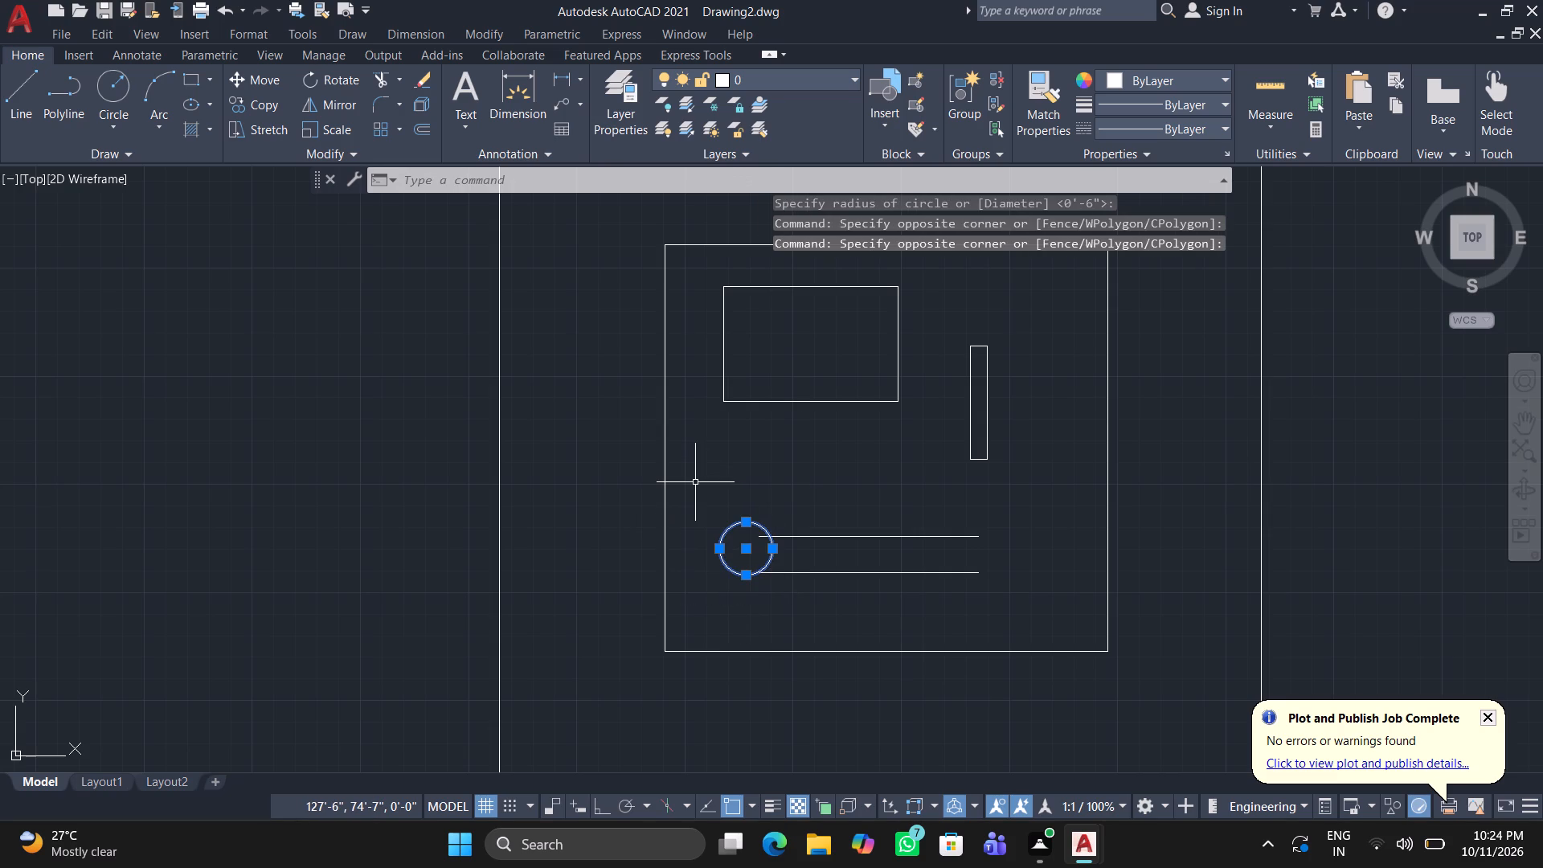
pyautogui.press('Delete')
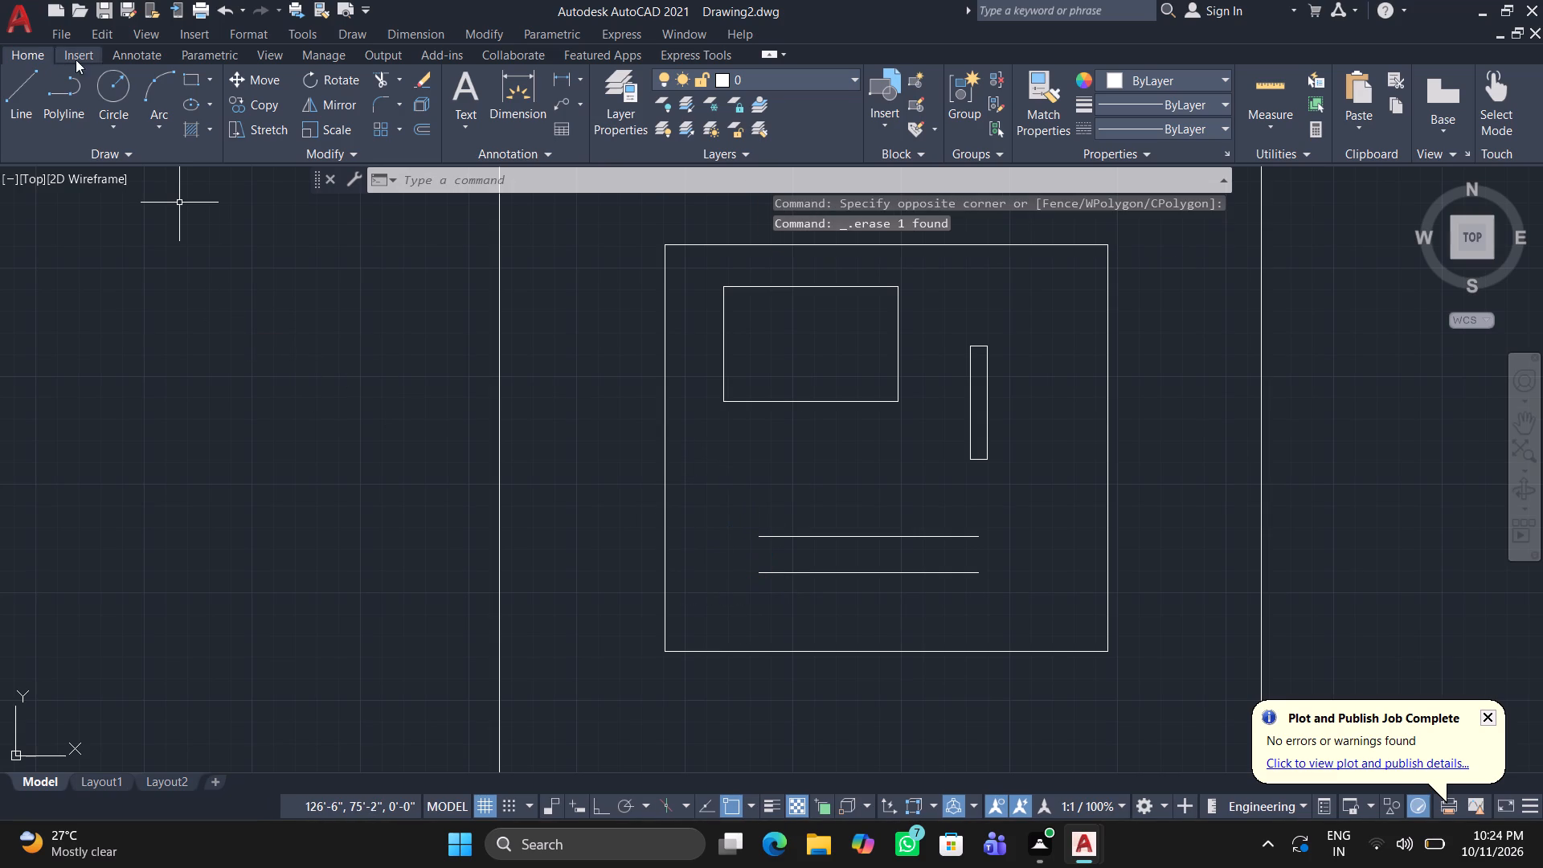
# Draw a small circle over the left end of the two parallel lines and trim off its arc between them.
pyautogui.moveTo(104, 81); pyautogui.dragTo(113, 97)
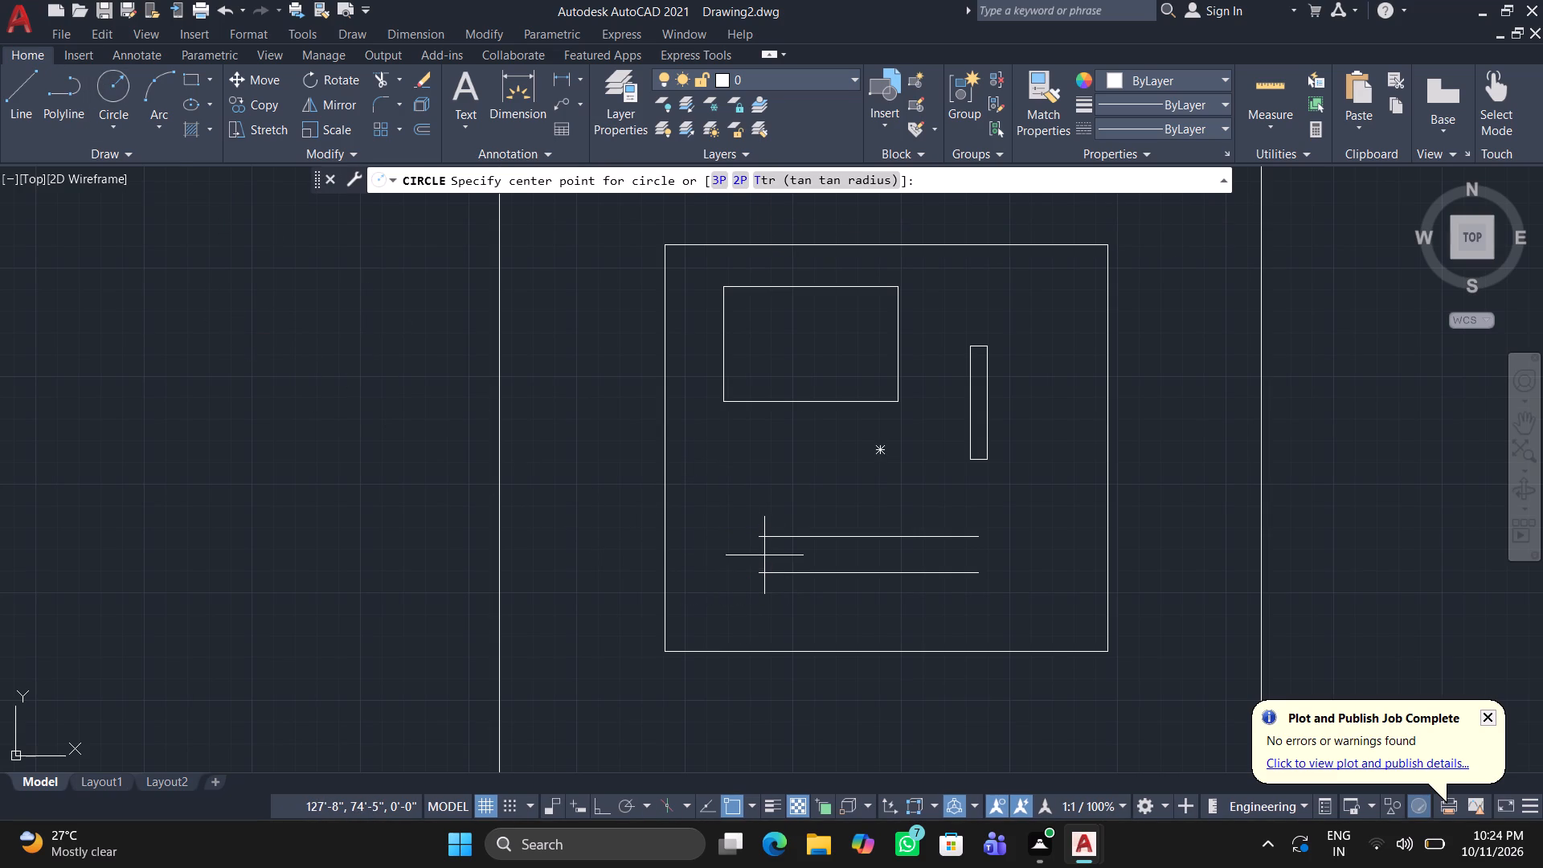
pyautogui.click(764, 555)
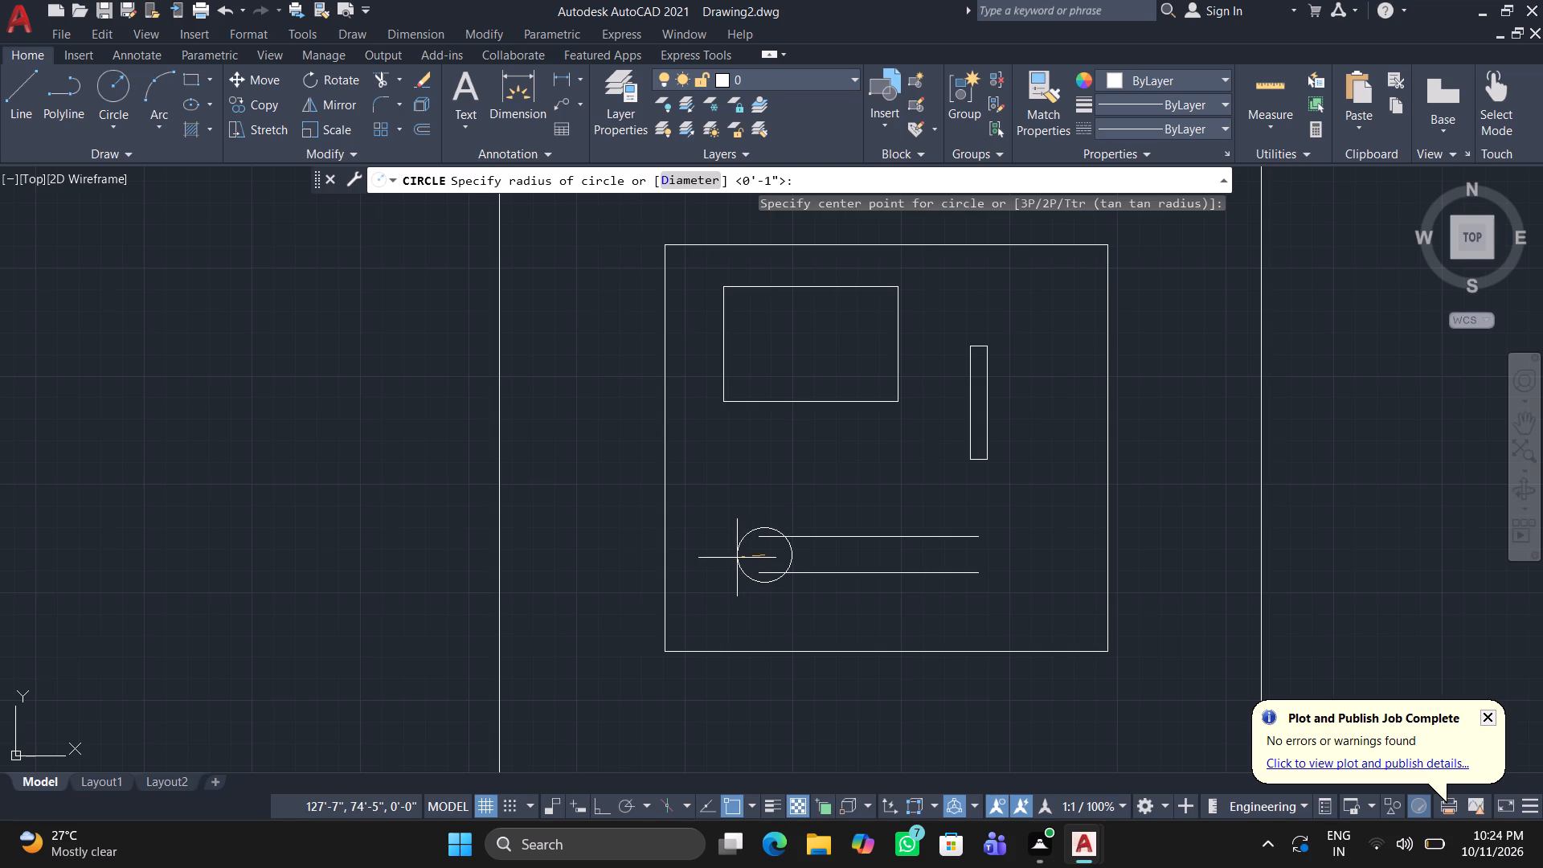
pyautogui.click(737, 558)
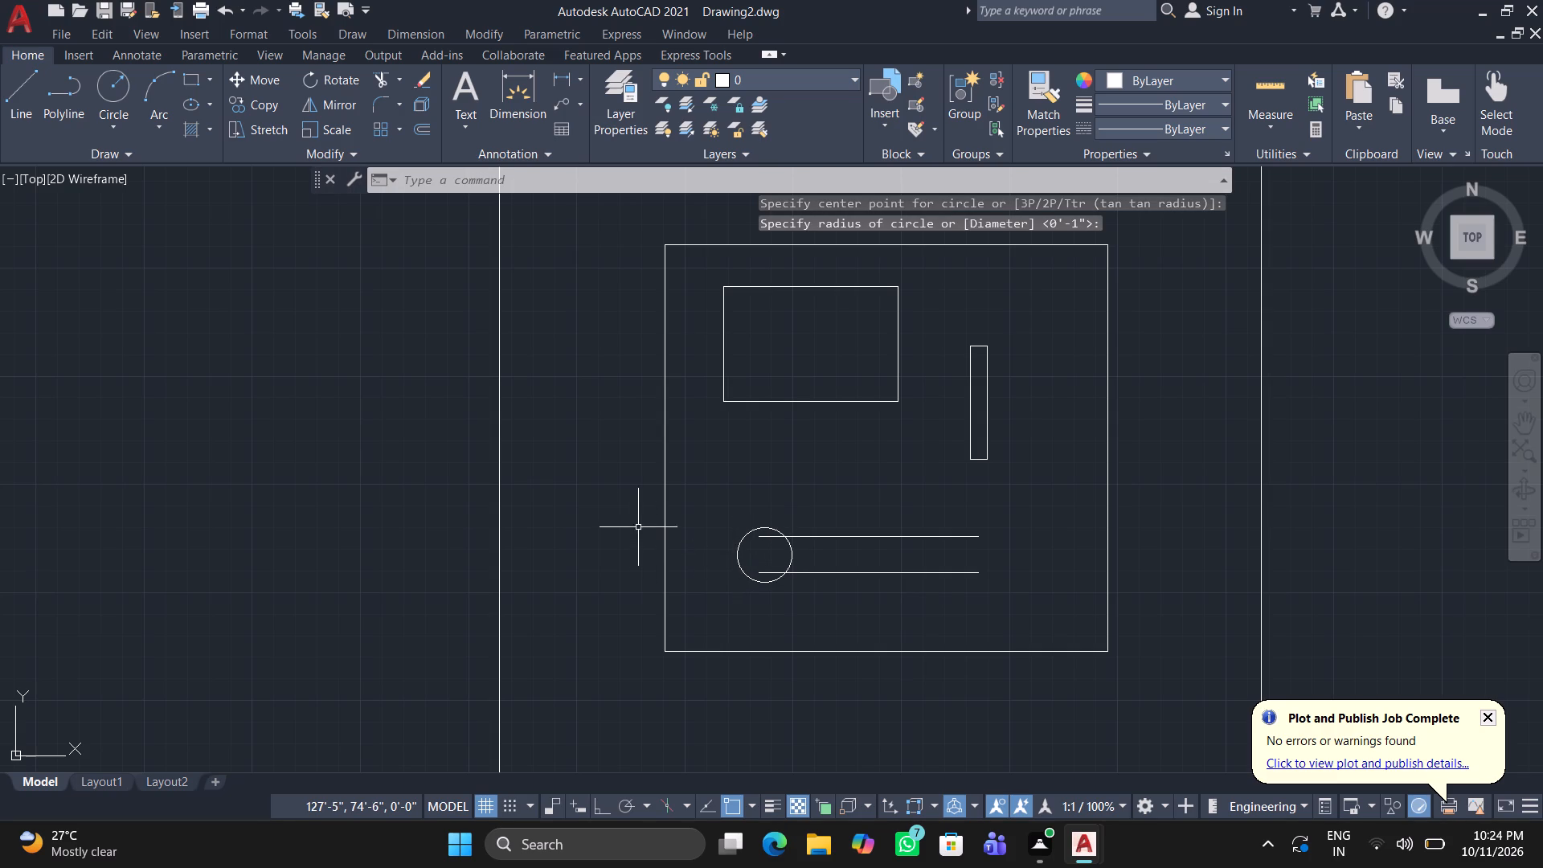
pyautogui.click(373, 73)
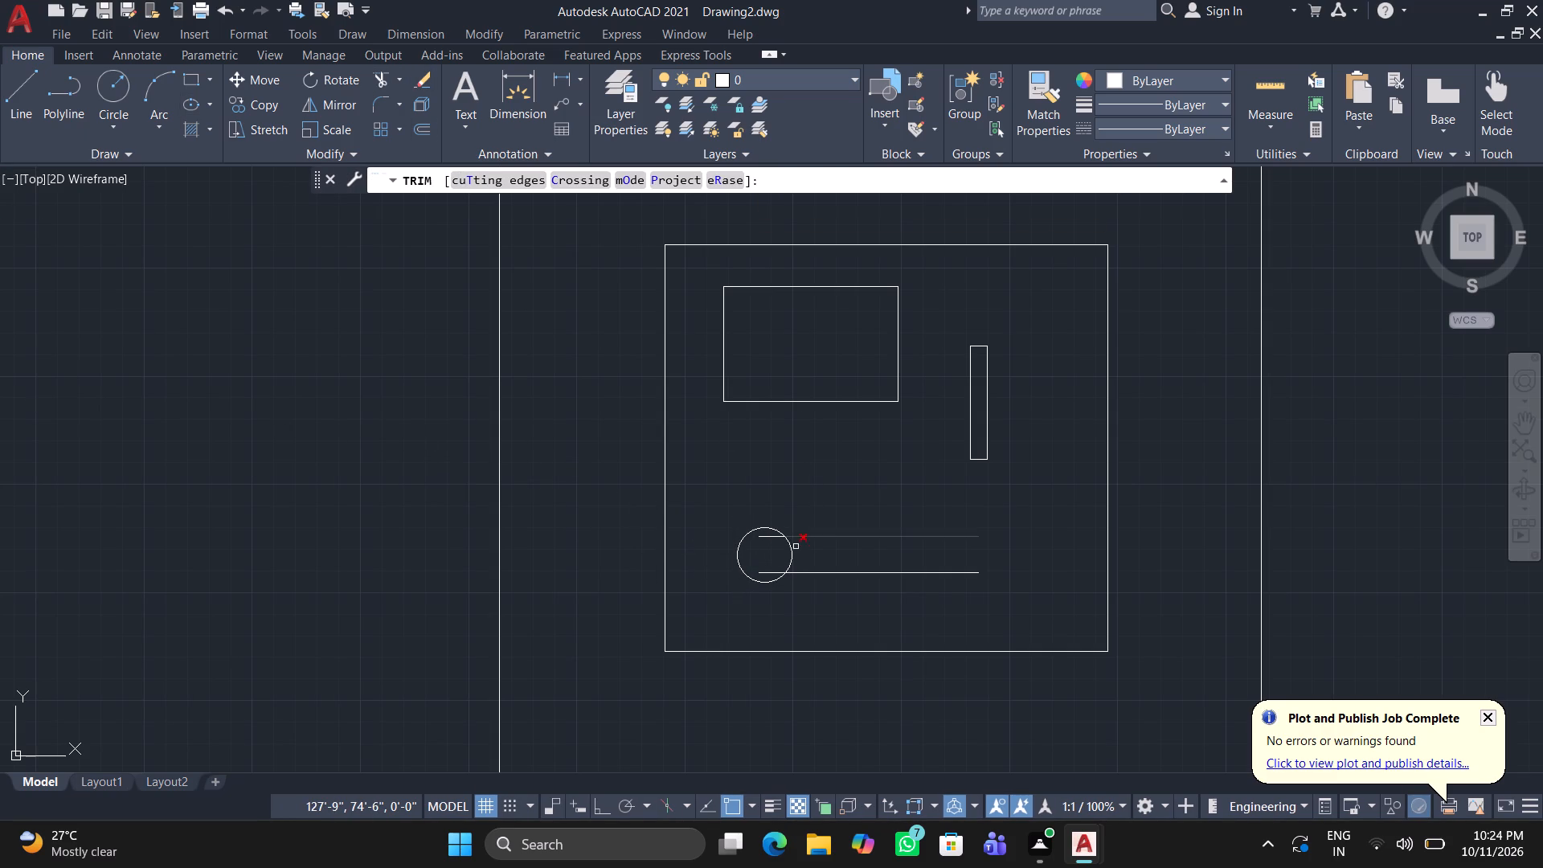
pyautogui.click(790, 556)
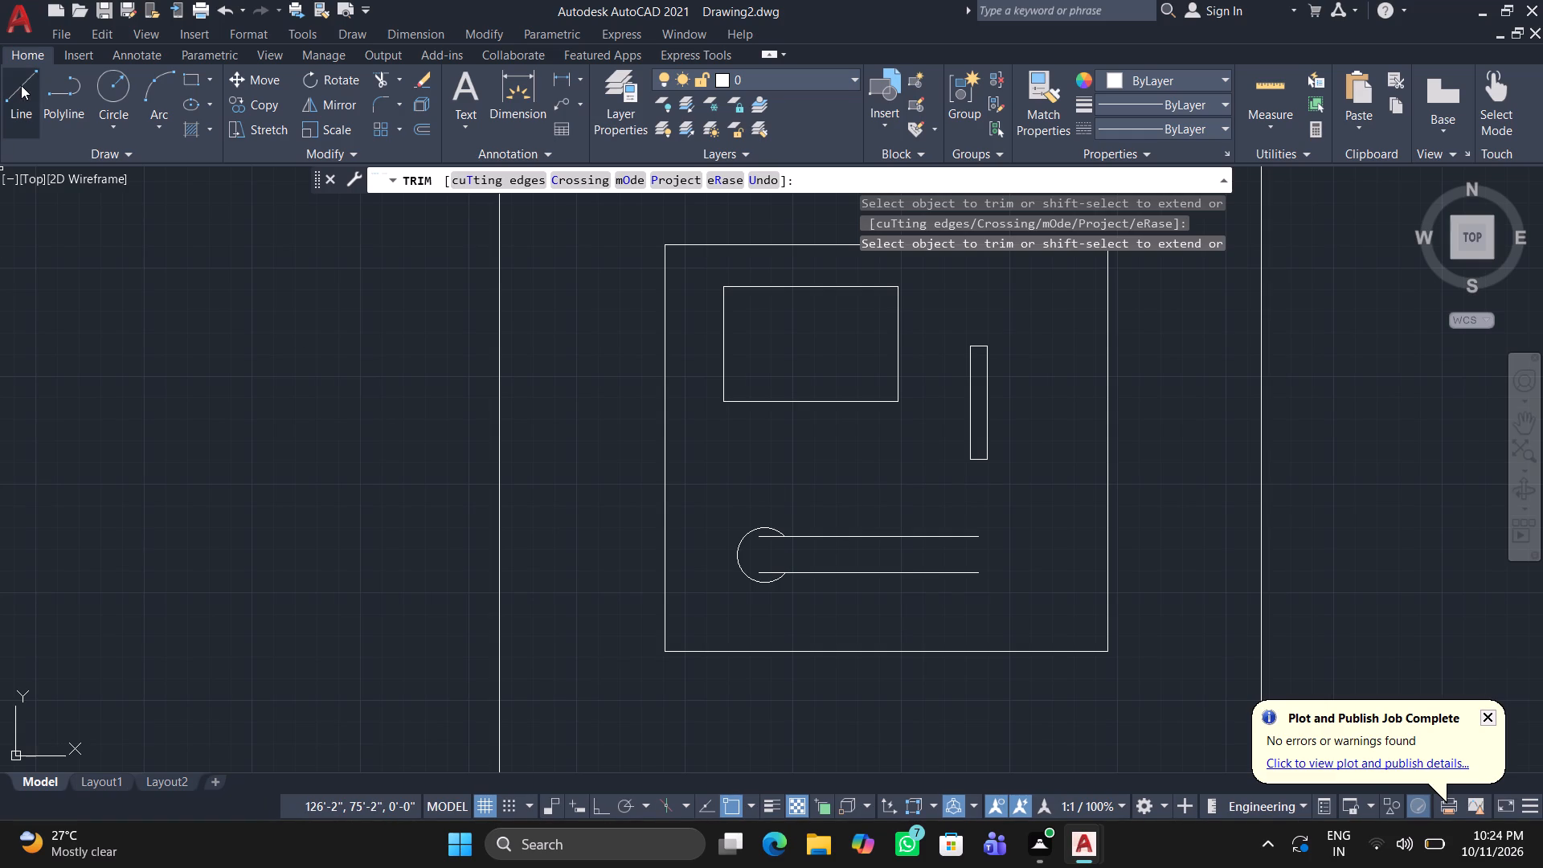
pyautogui.press('Escape')
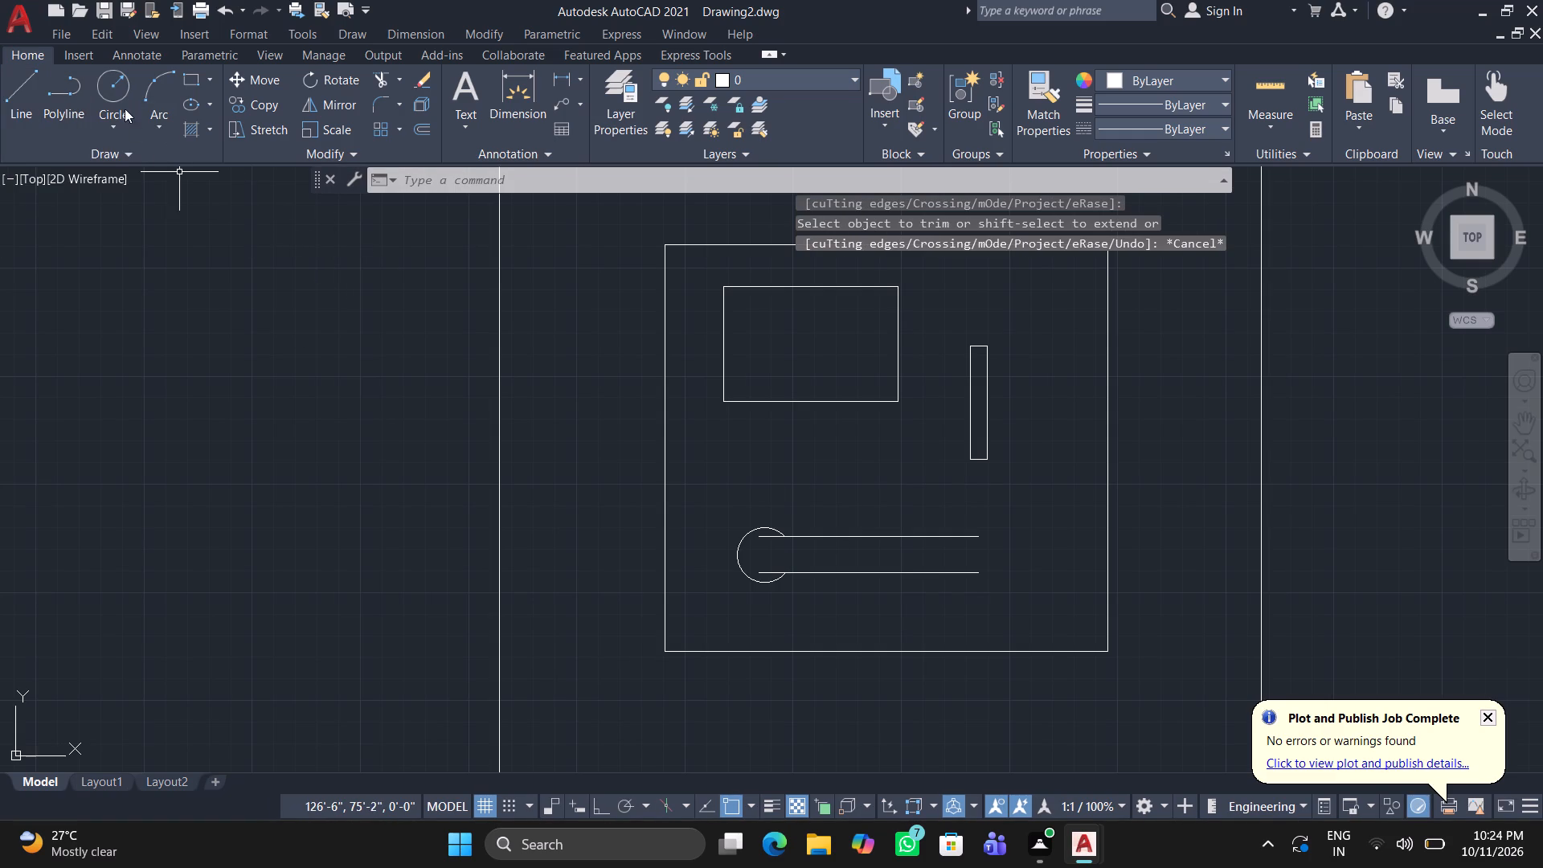
# Copy the trimmed circle horizontally in ortho mode to the right end of the two parallel lines.
pyautogui.click(721, 495)
pyautogui.click(822, 633)
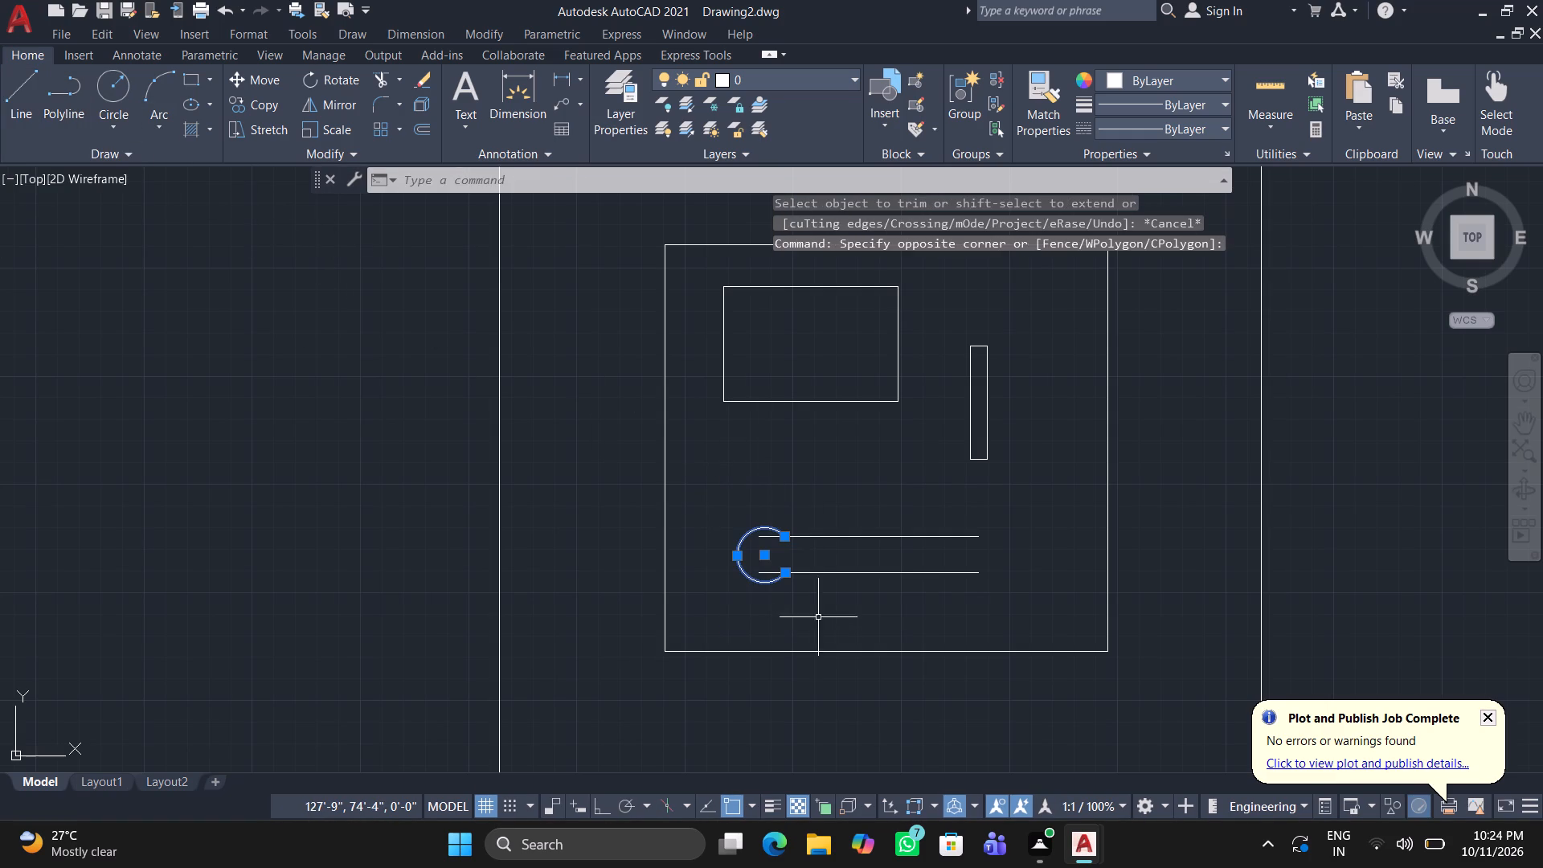
pyautogui.click(251, 99)
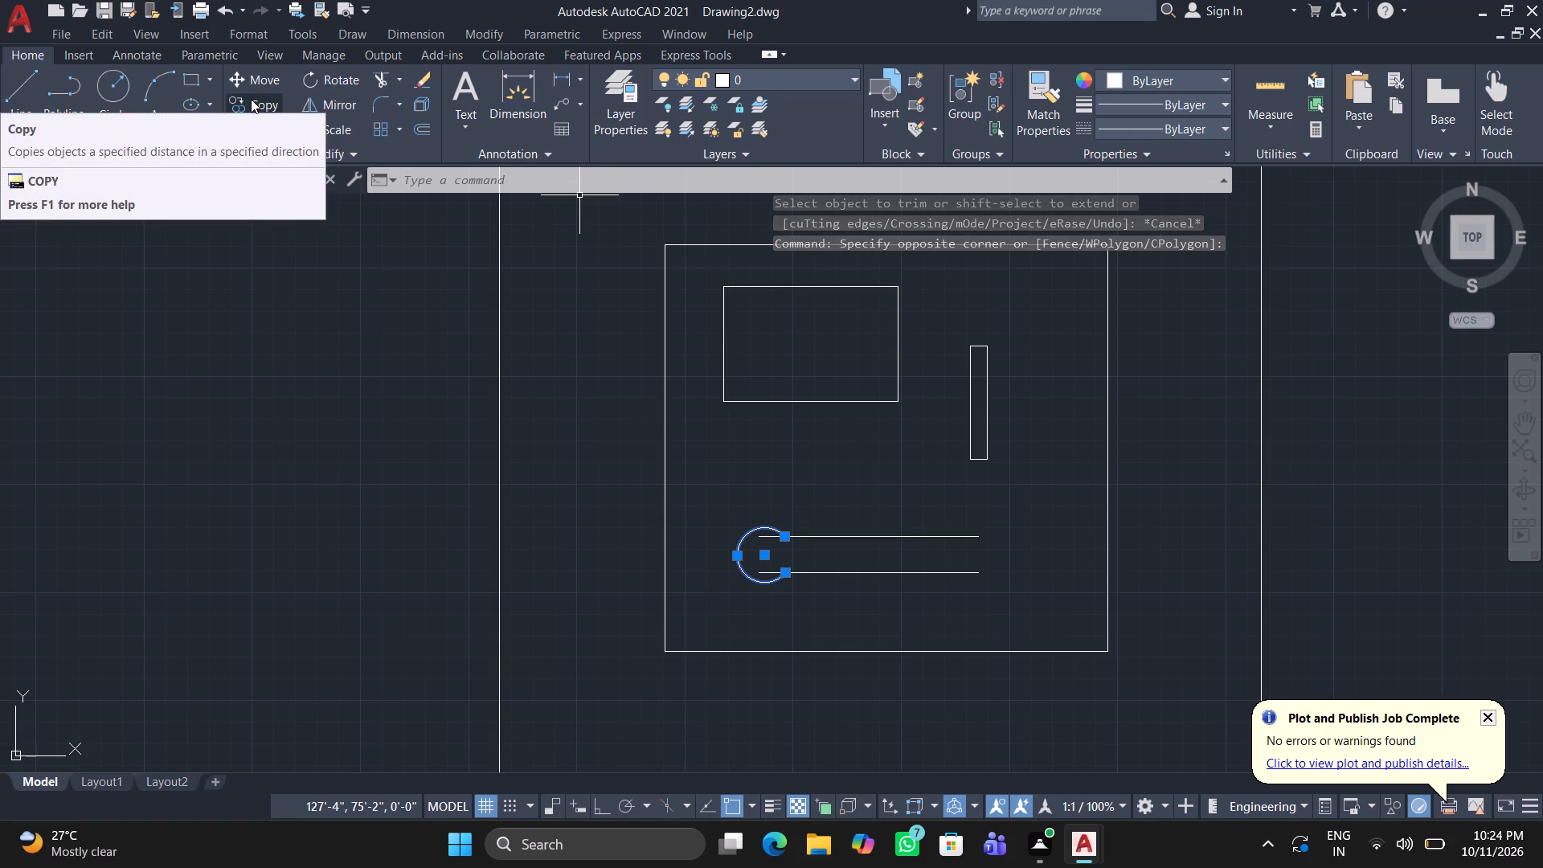
pyautogui.click(758, 551)
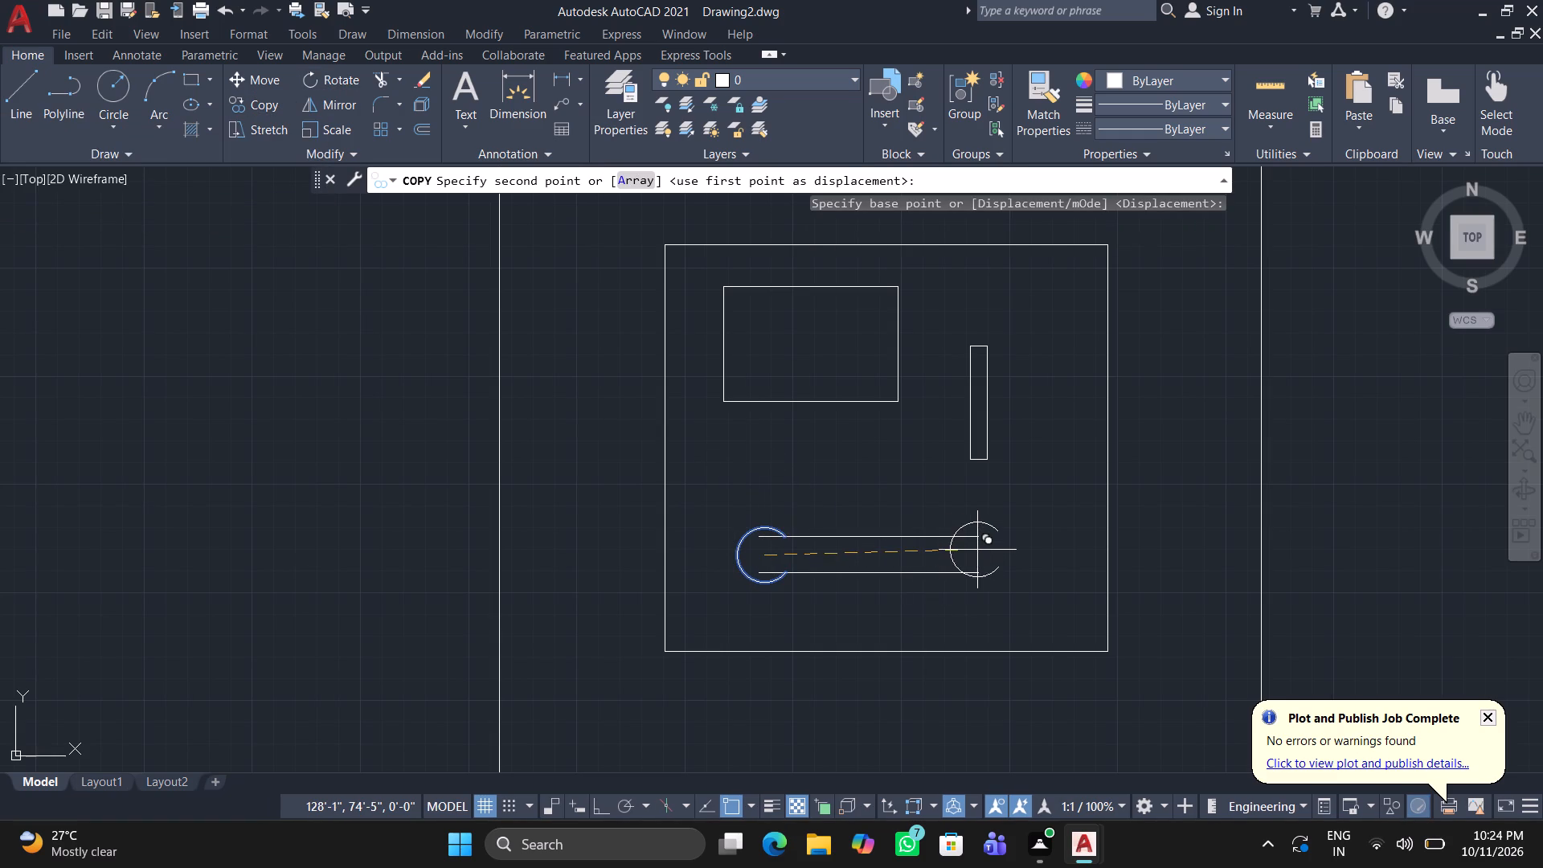
pyautogui.press('F8')
pyautogui.click(969, 551)
pyautogui.press('`')
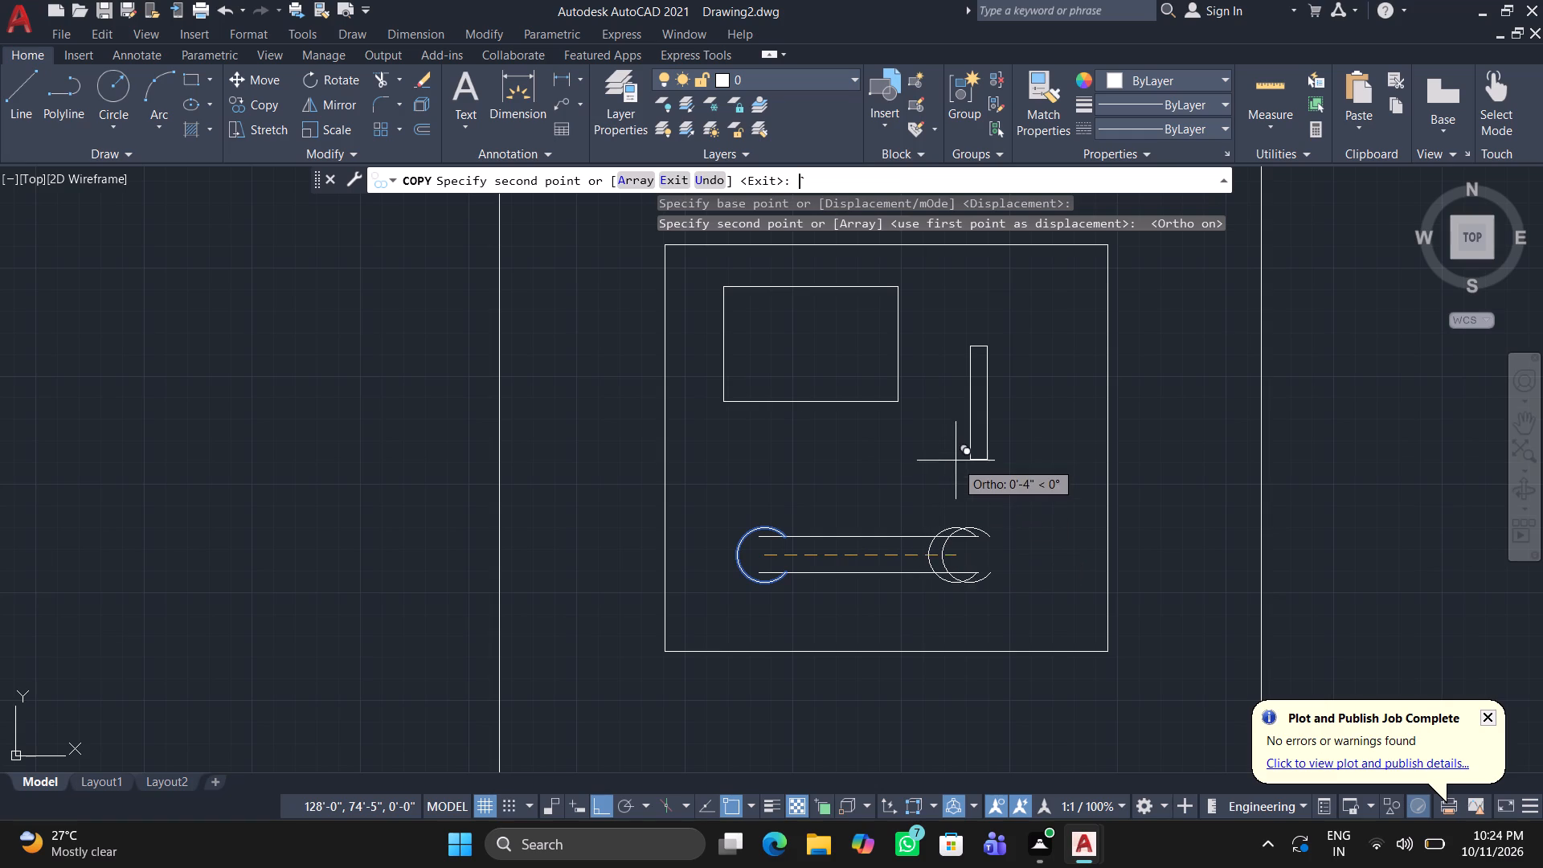
pyautogui.press('Escape')
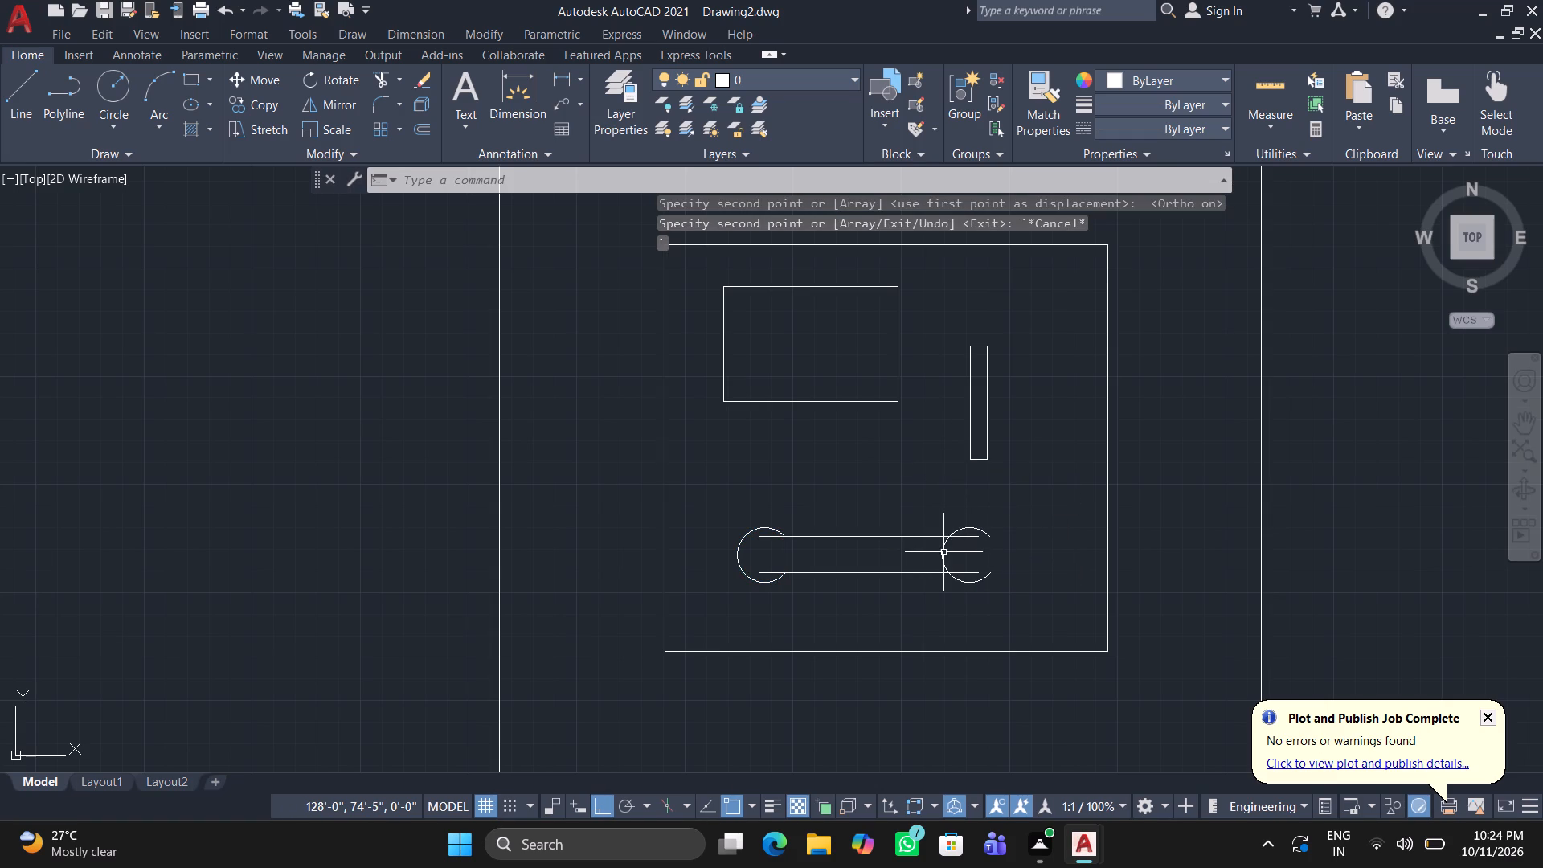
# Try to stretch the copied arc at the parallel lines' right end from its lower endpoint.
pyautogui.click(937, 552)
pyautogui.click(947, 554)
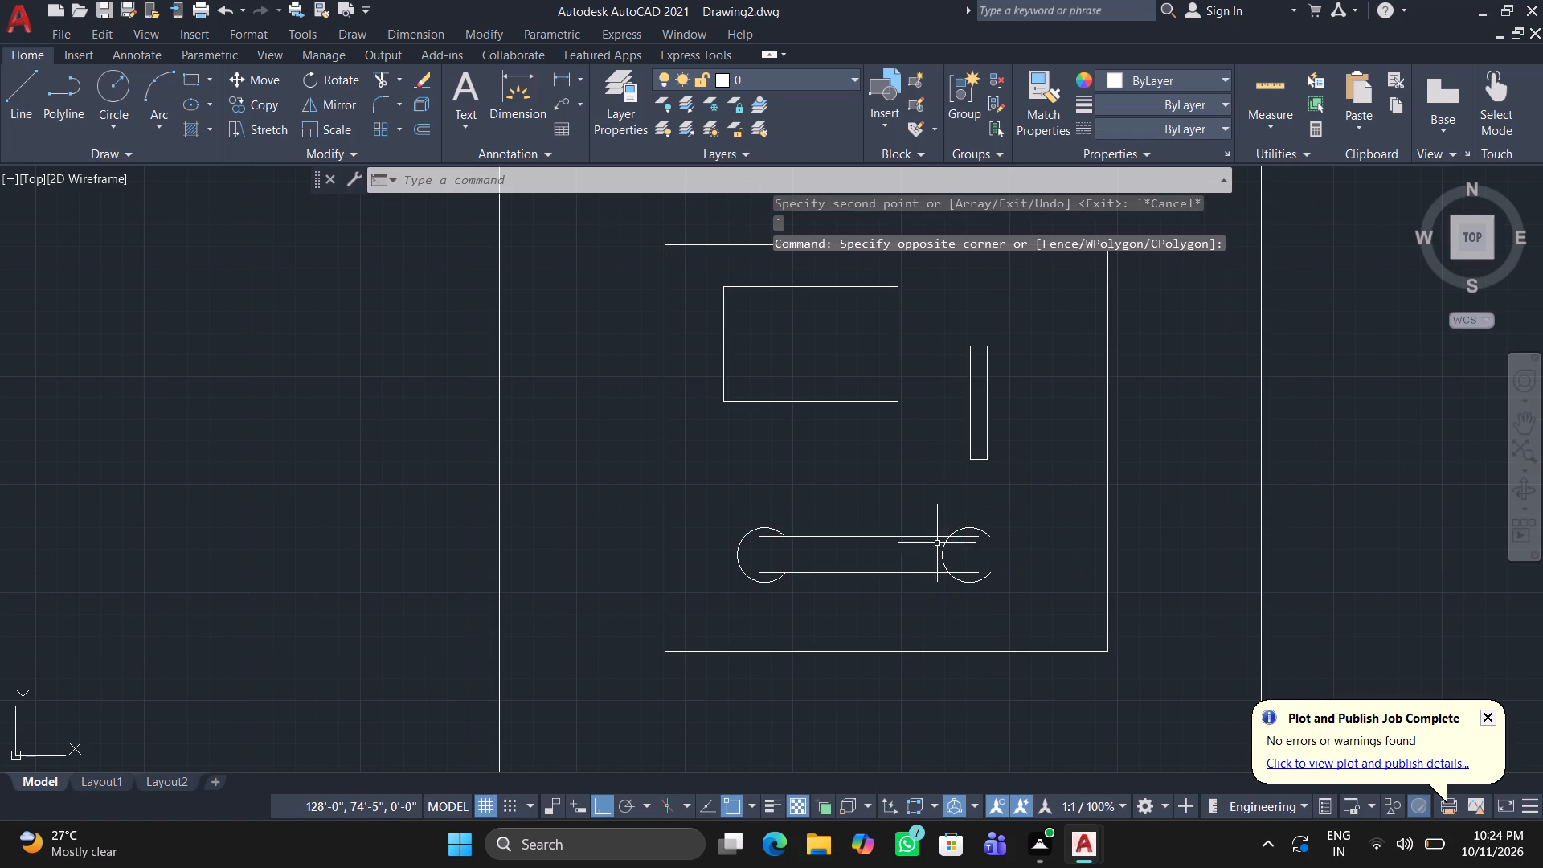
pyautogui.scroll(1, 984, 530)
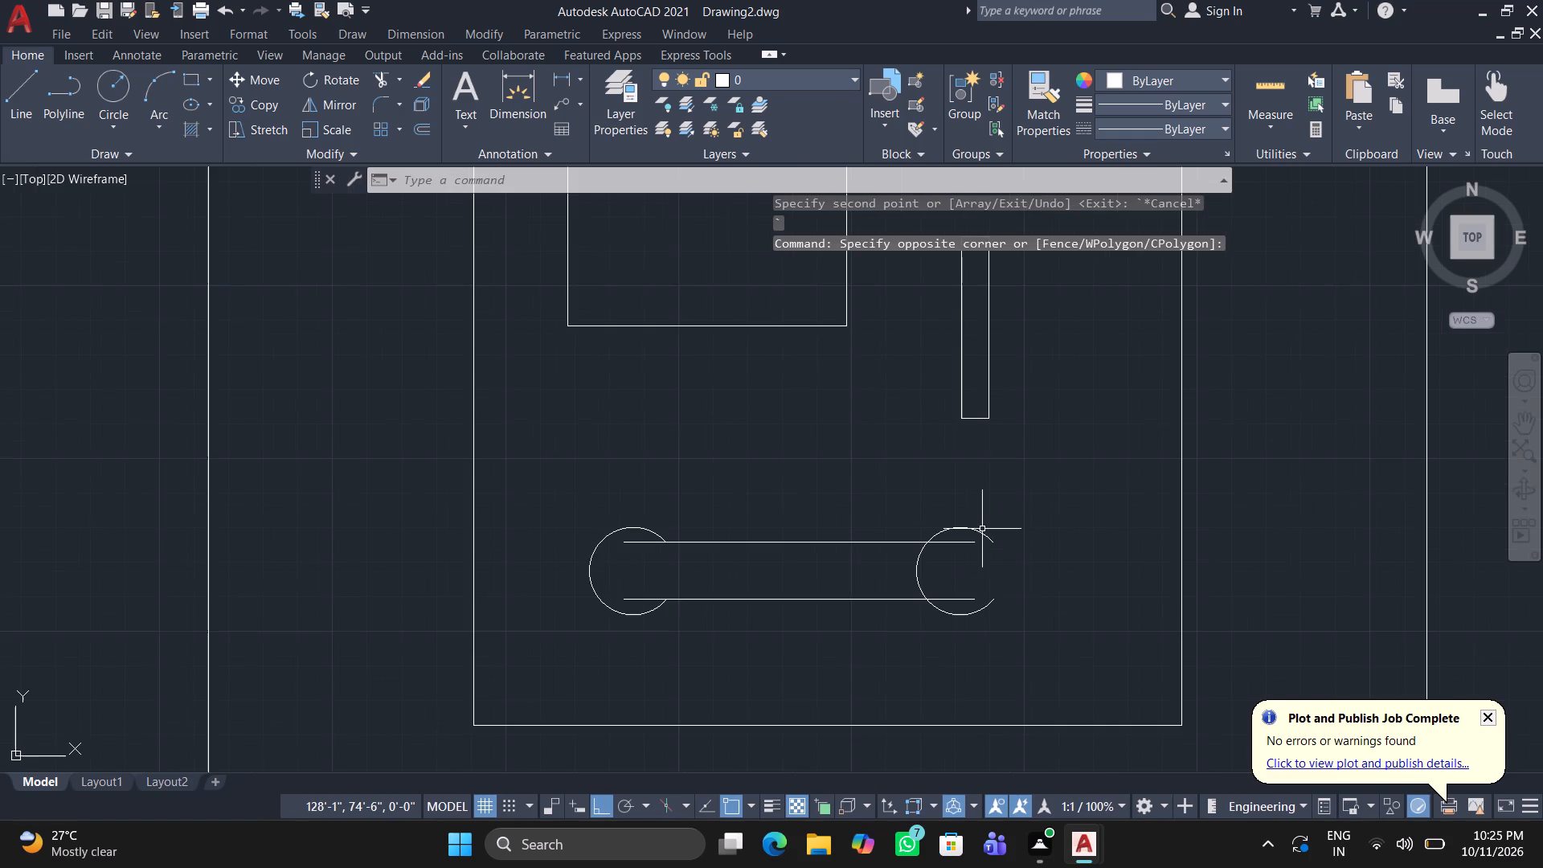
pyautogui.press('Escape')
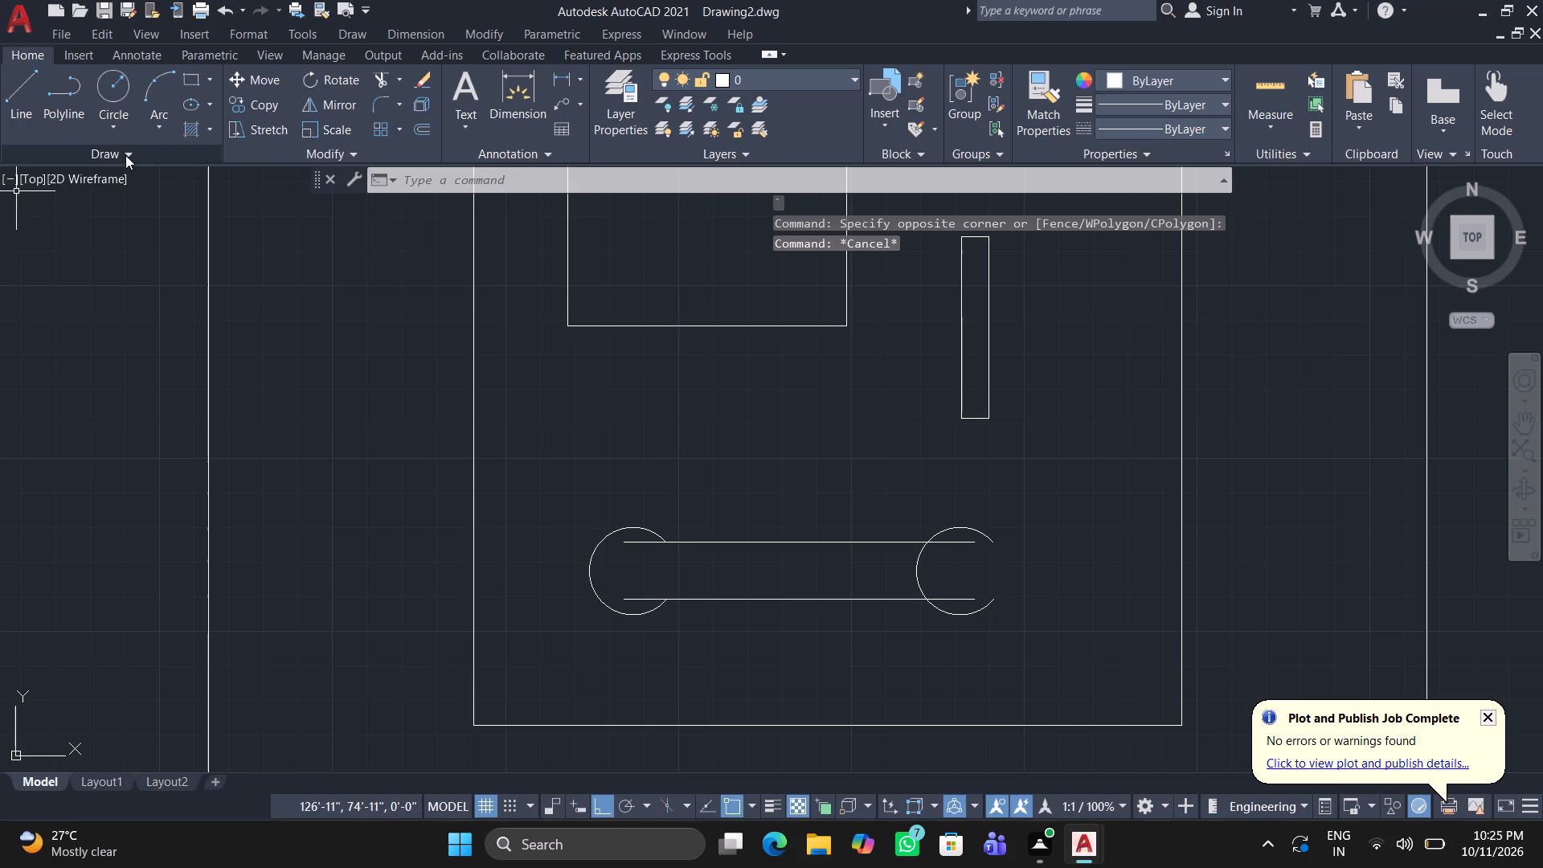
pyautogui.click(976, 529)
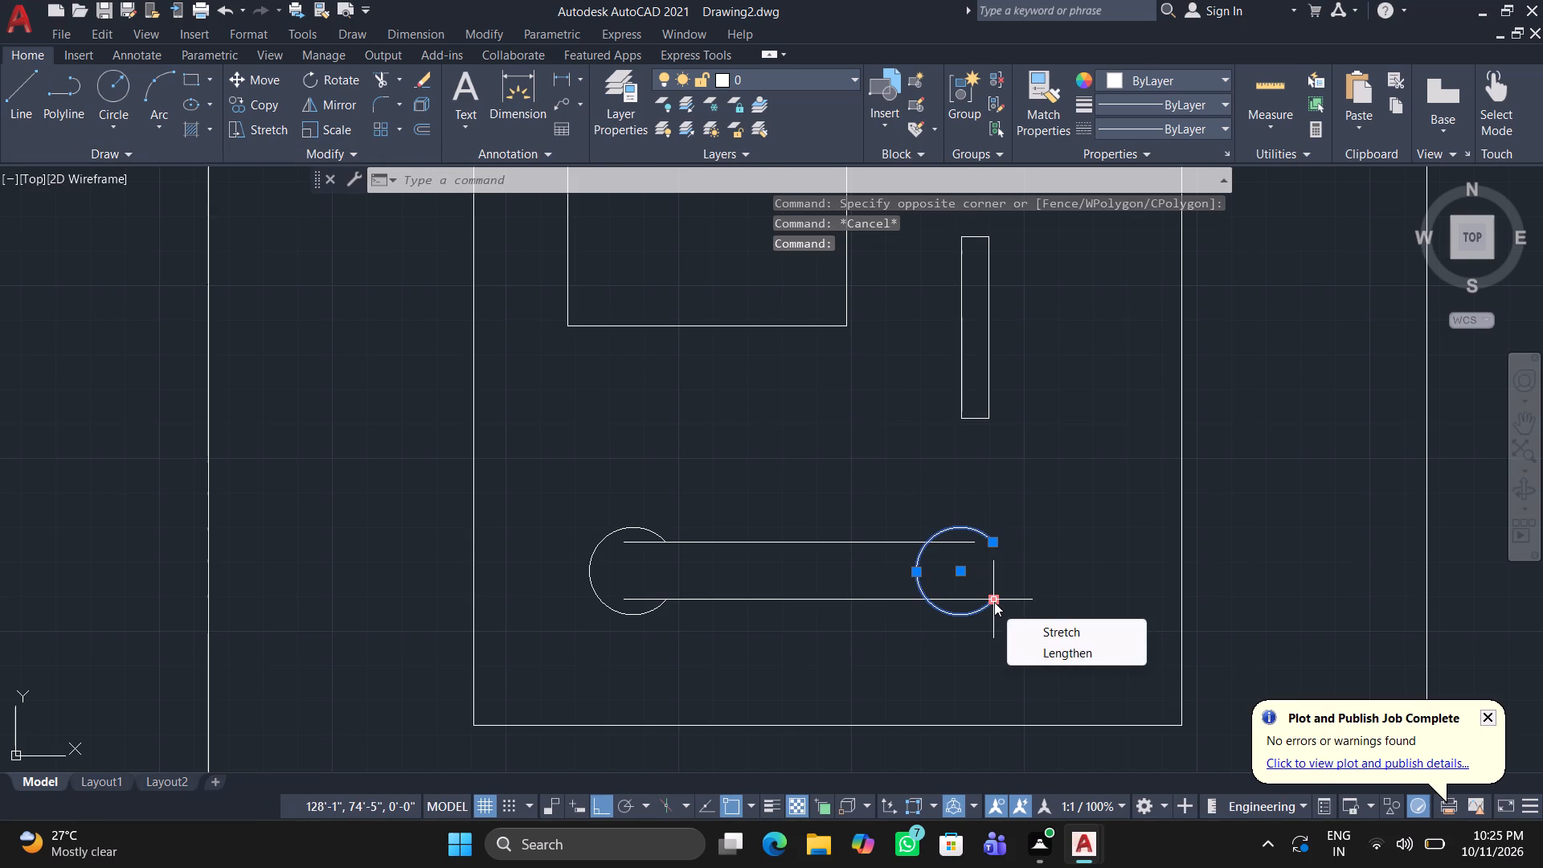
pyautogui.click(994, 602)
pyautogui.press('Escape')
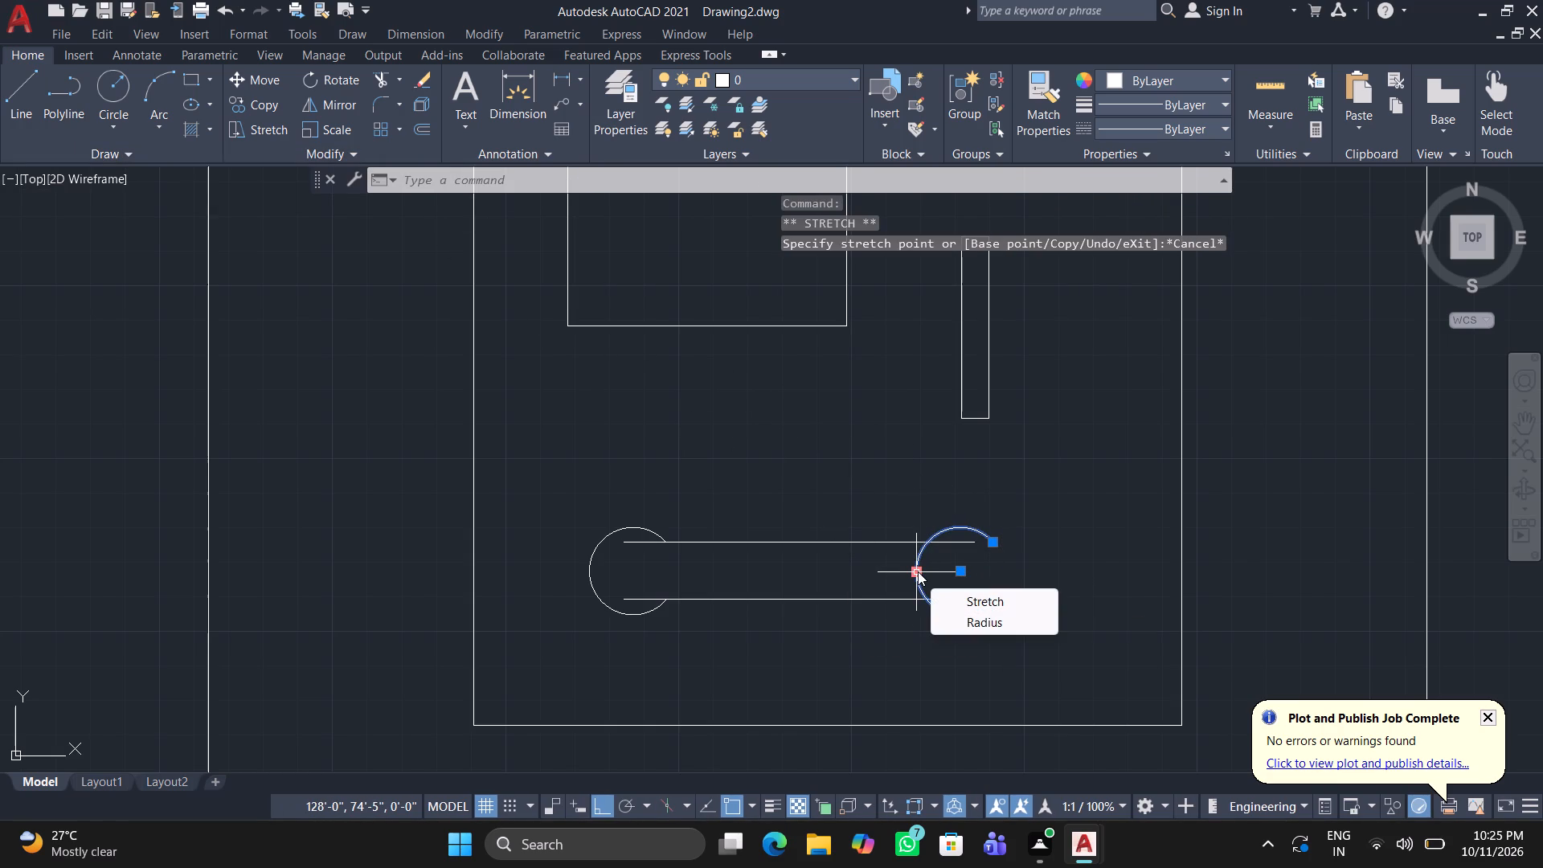
# Undo the copied arc and the trim of the small circle at the parallel lines' left end.
pyautogui.press('Delete')
pyautogui.press('Escape')
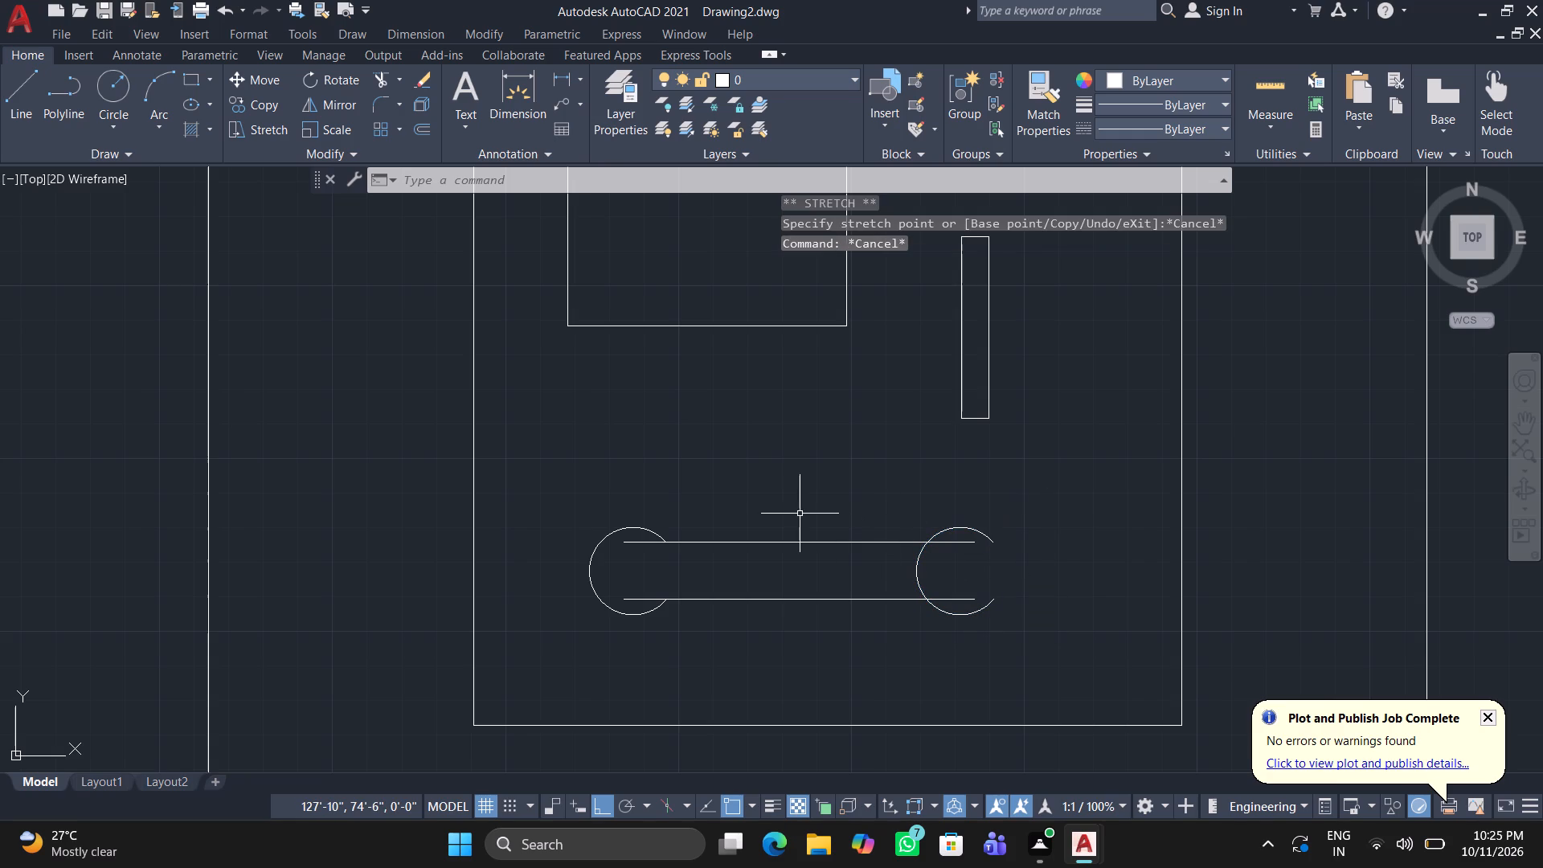
pyautogui.hotkey('ctrl', 'z')
pyautogui.hotkey('ctrl', 'z')
pyautogui.hotkey('ctrl', 'z')
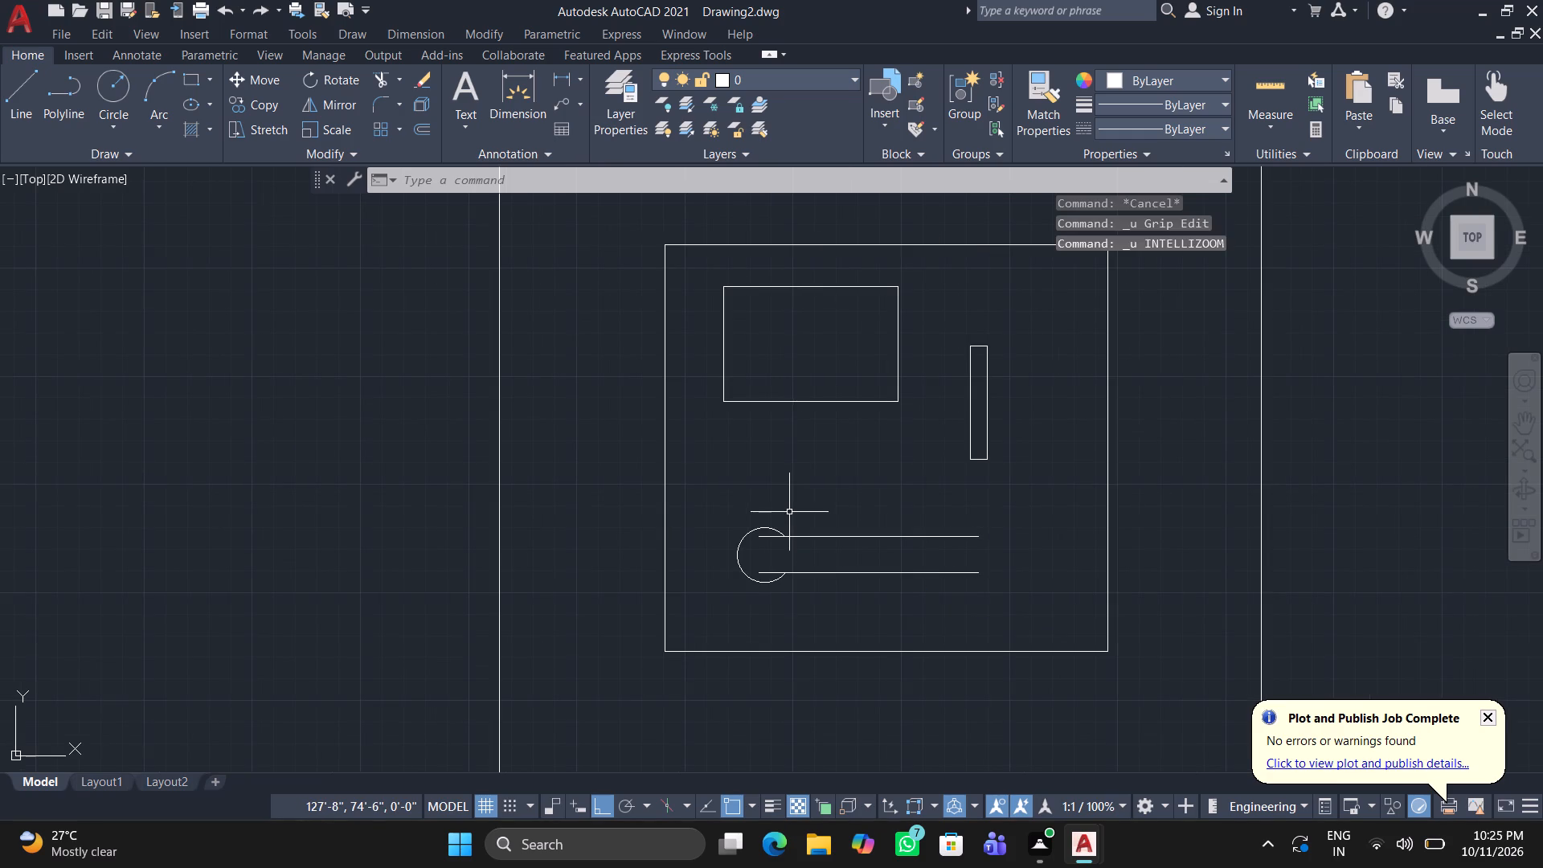
pyautogui.hotkey('ctrl', 'z')
# Copy the full circle from the left end of the two parallel lines horizontally onto their right end.
pyautogui.click(733, 511)
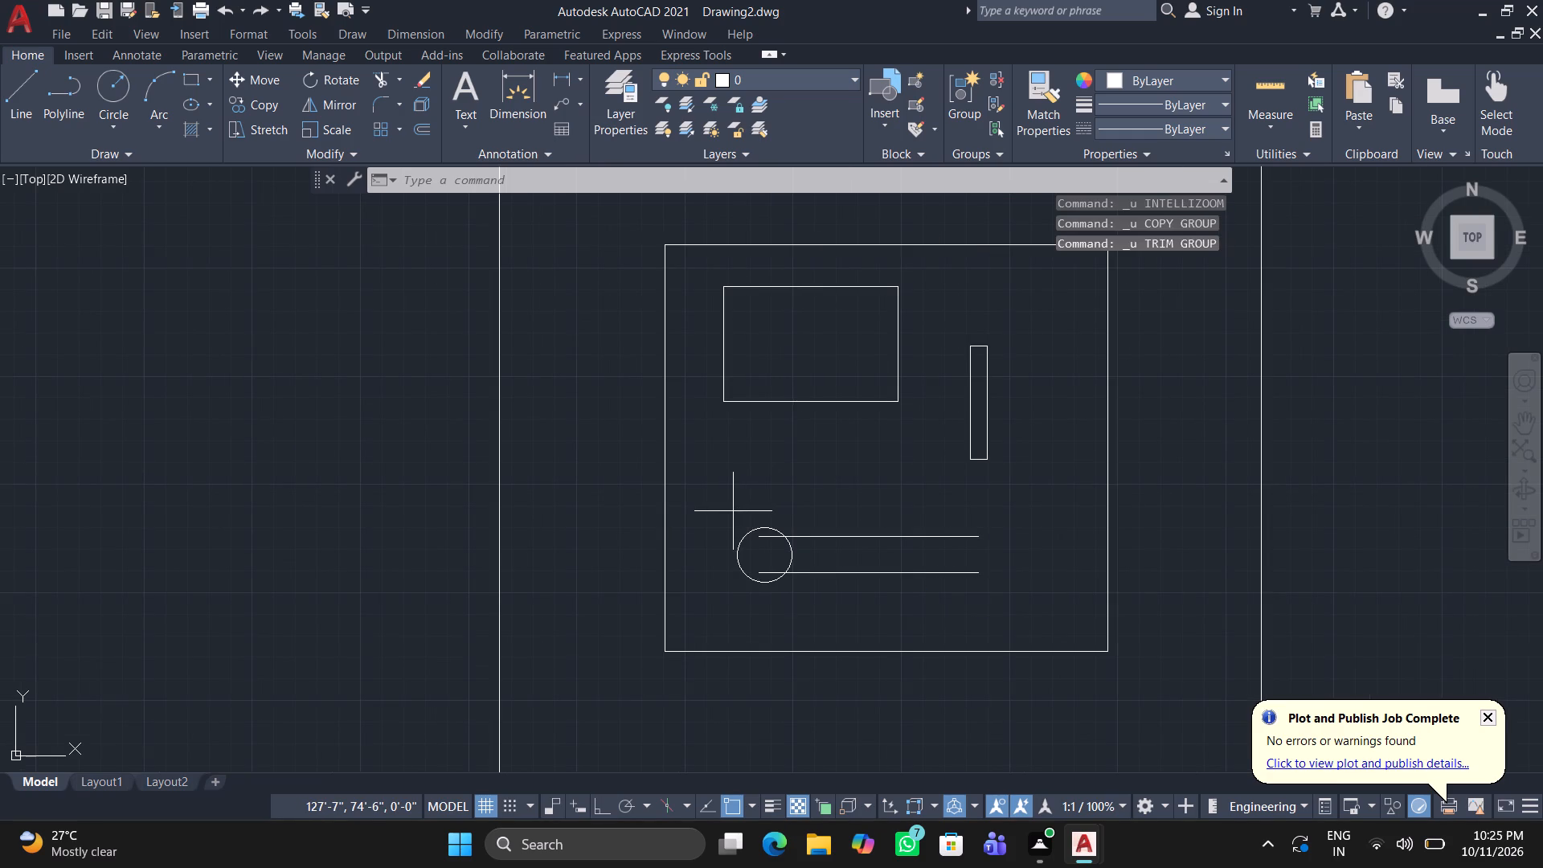
pyautogui.click(828, 614)
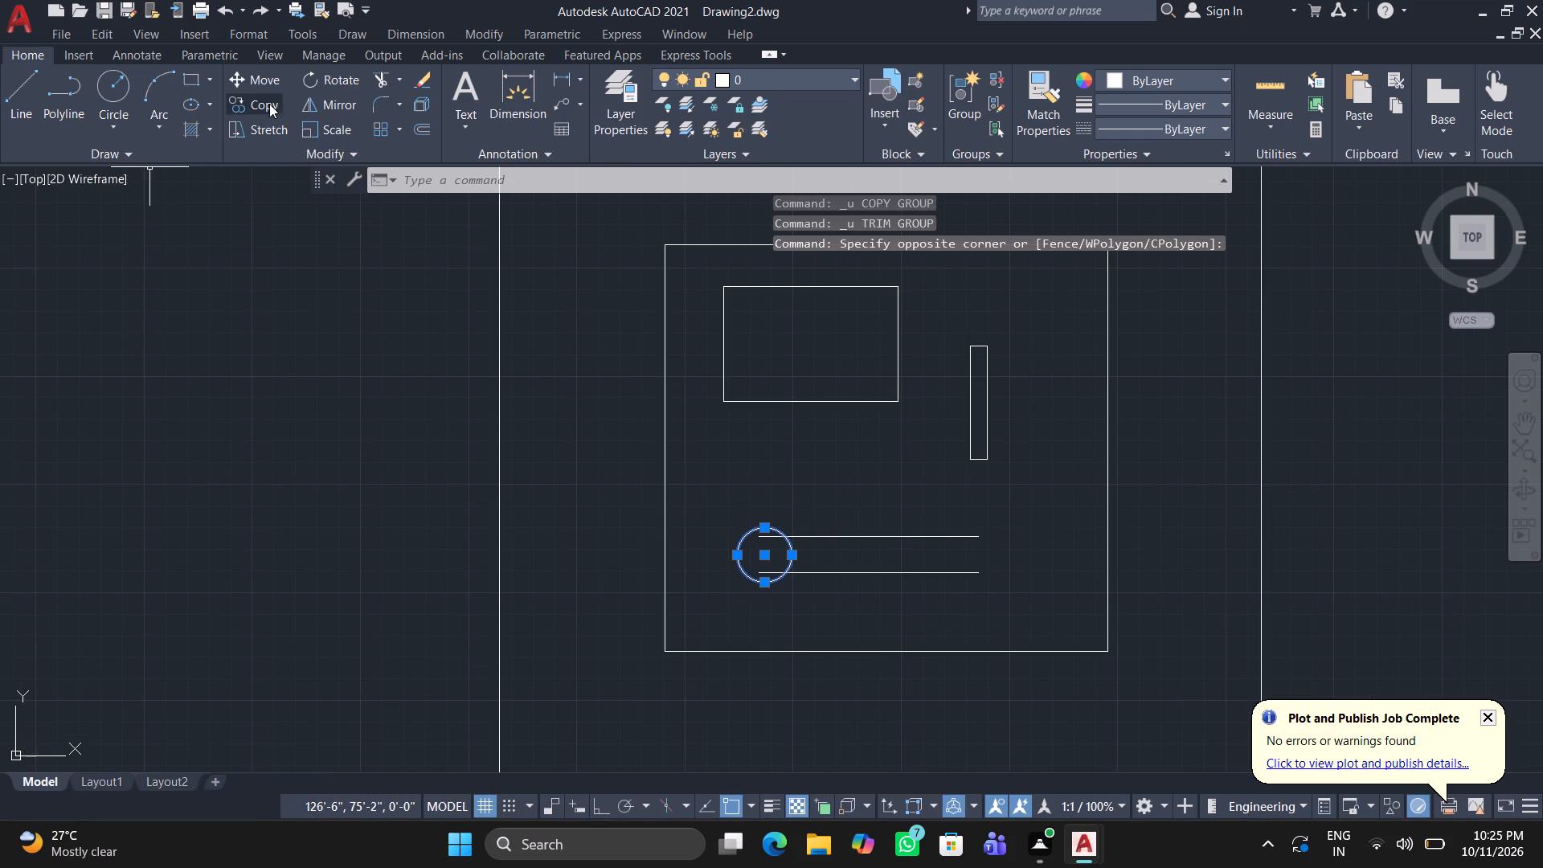
pyautogui.click(262, 106)
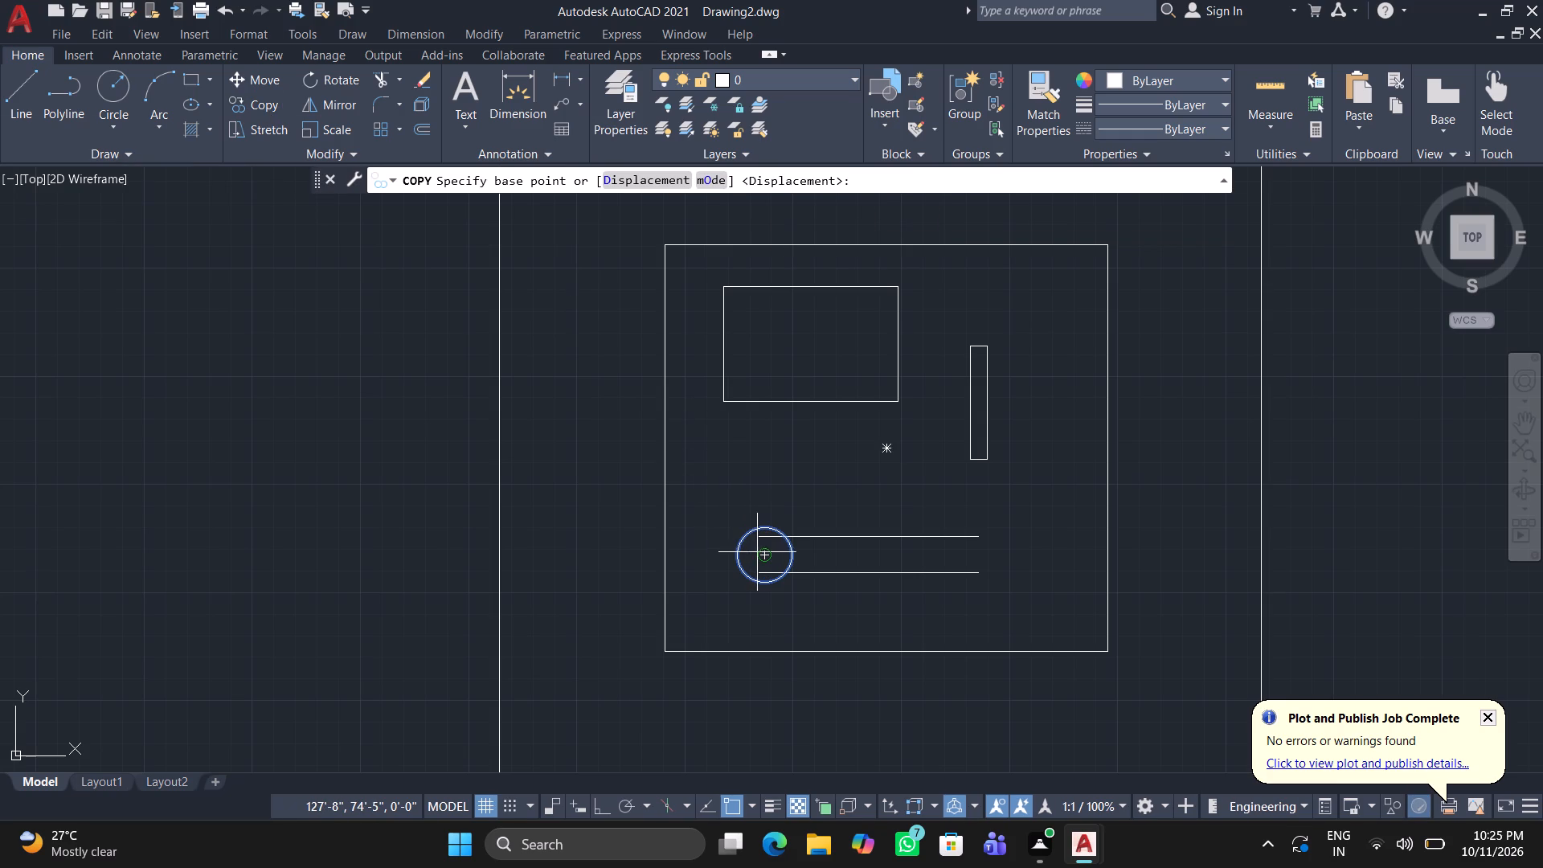
pyautogui.moveTo(759, 558); pyautogui.dragTo(780, 563)
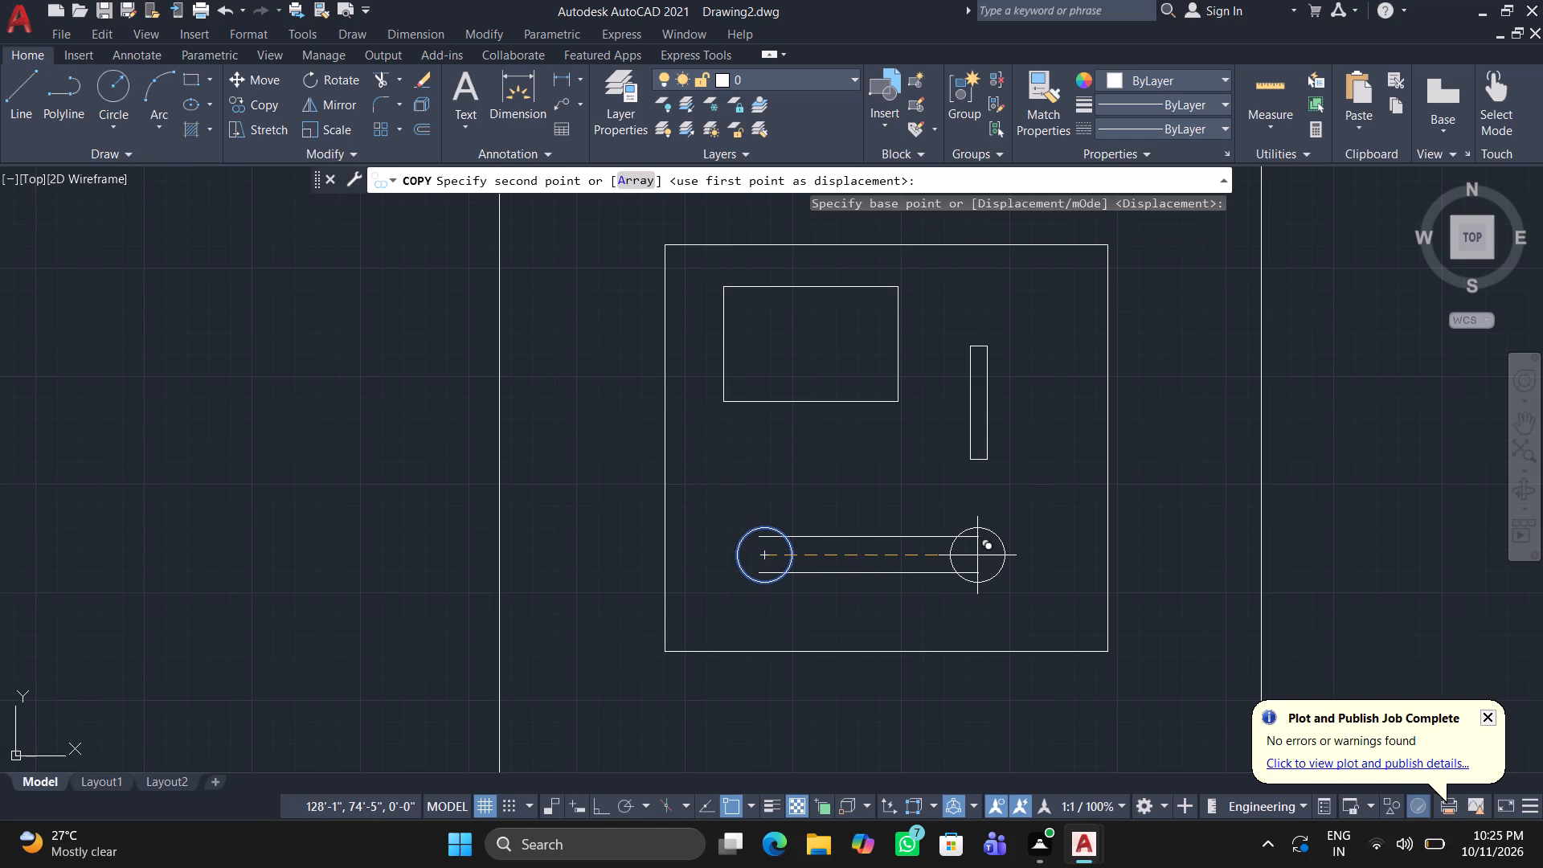
pyautogui.click(974, 555)
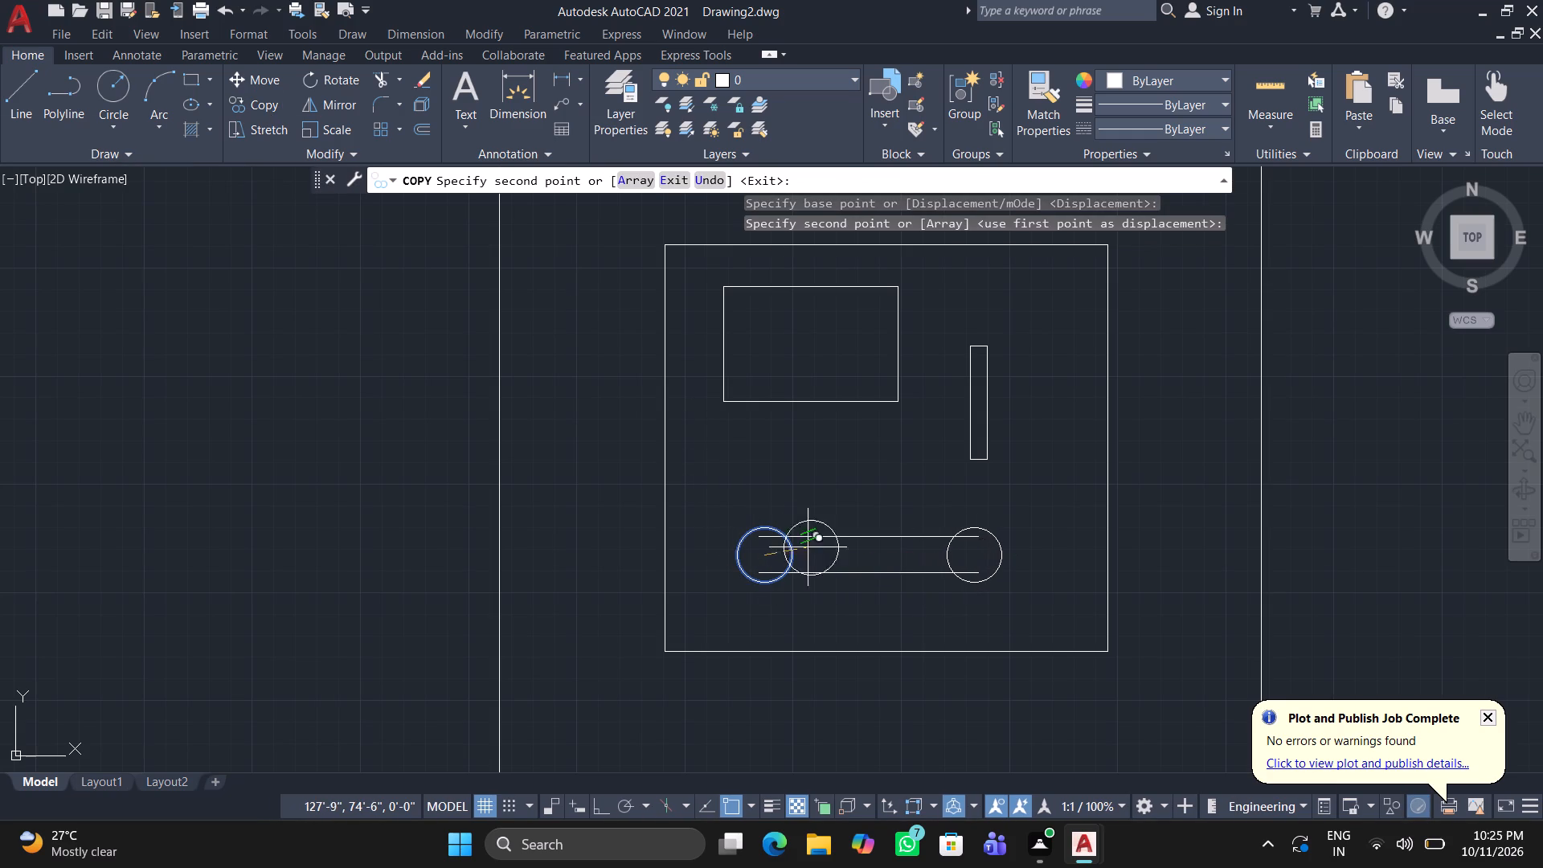
pyautogui.press('Escape')
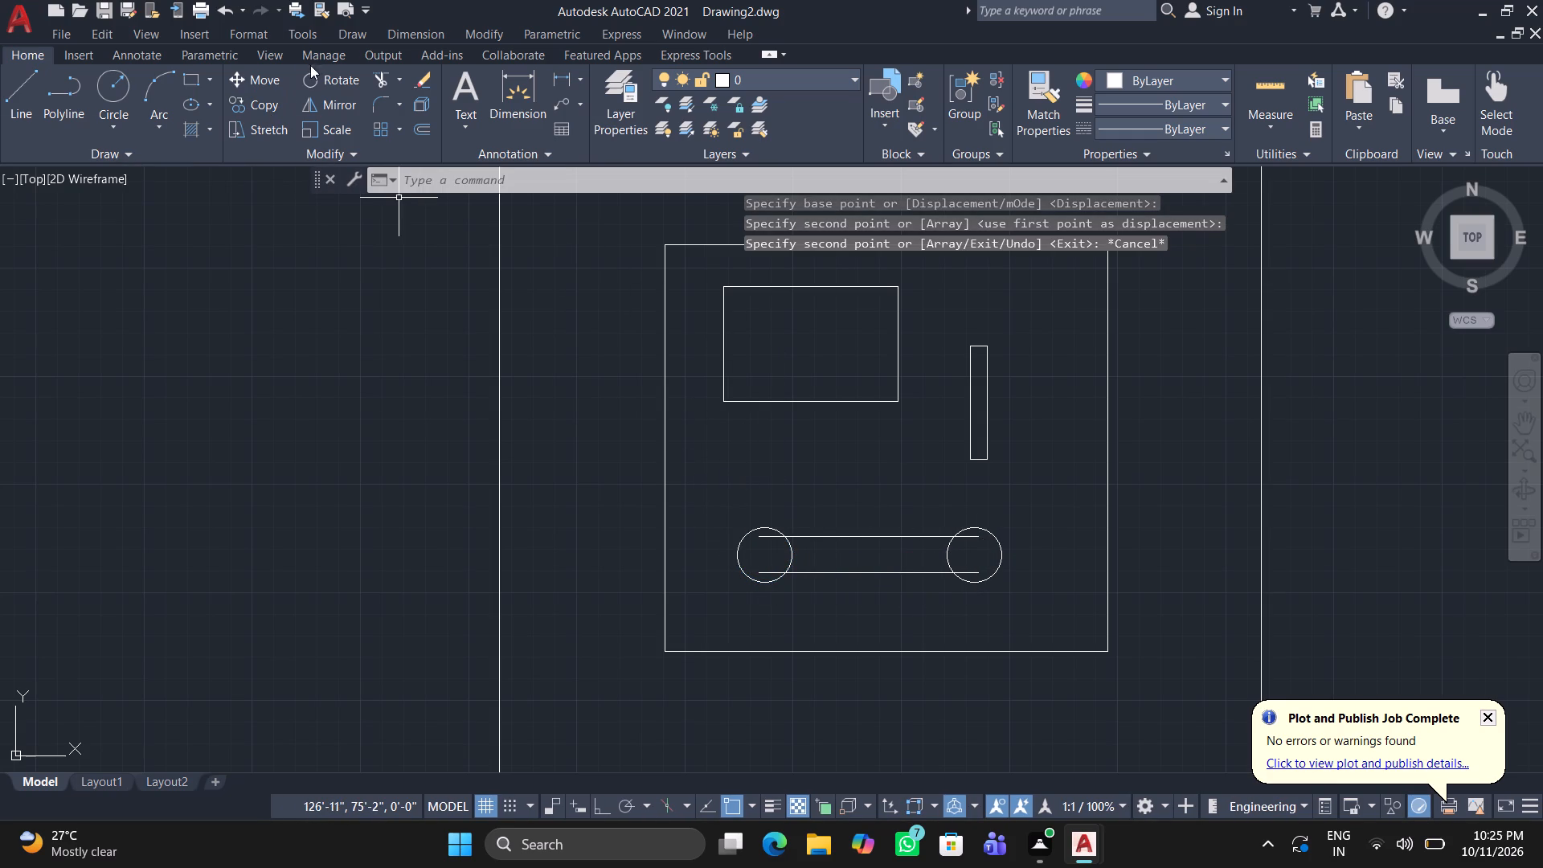
# Trim off the inner arcs of both end circles where they cross between the two parallel lines.
pyautogui.click(383, 80)
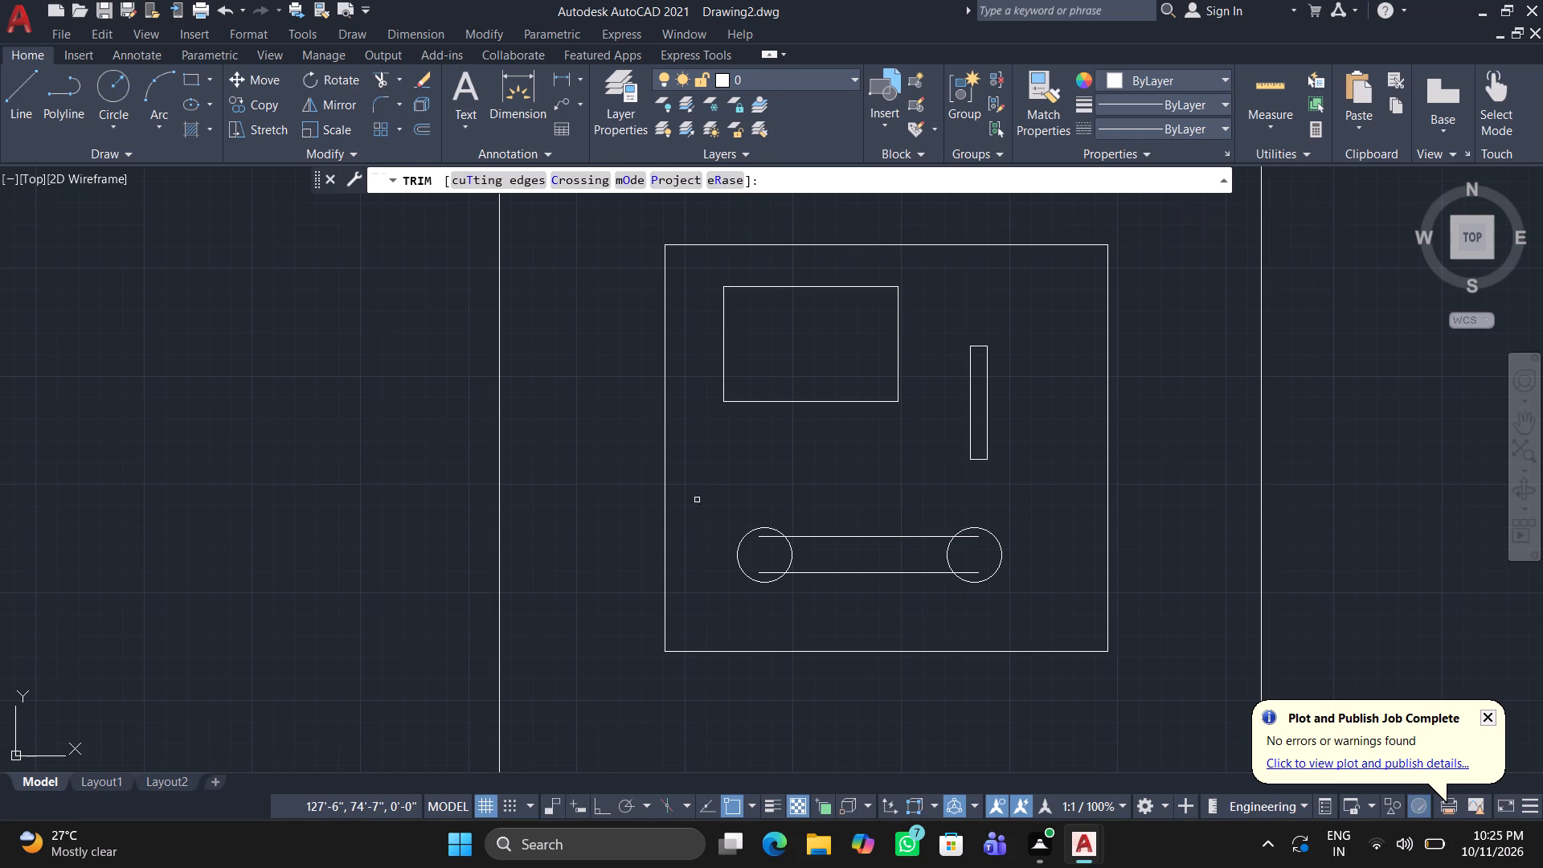
pyautogui.click(789, 557)
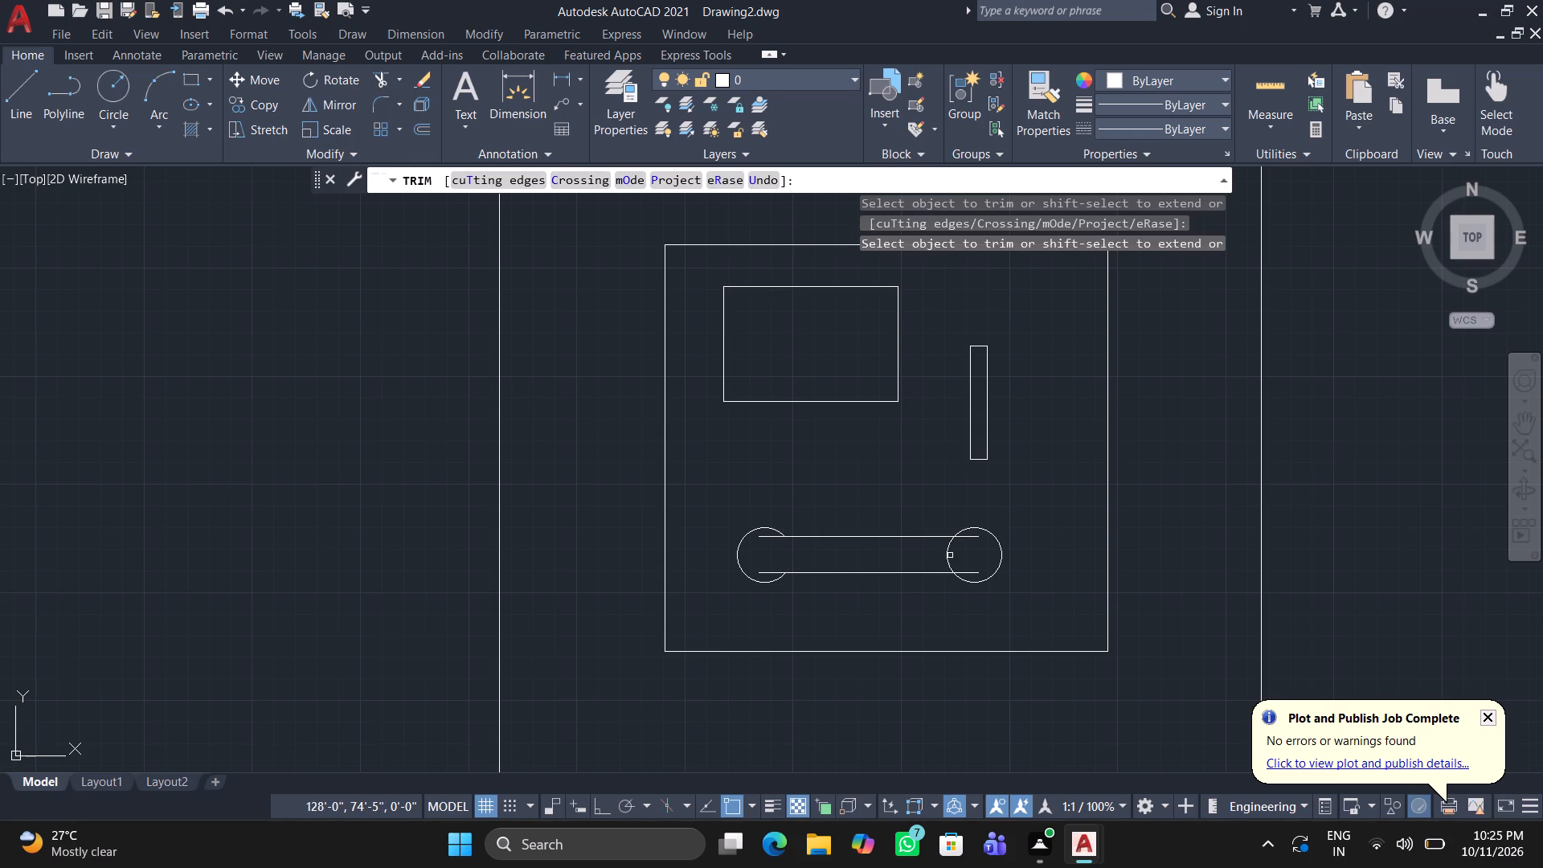
pyautogui.moveTo(960, 557); pyautogui.dragTo(899, 559)
pyautogui.press('Escape')
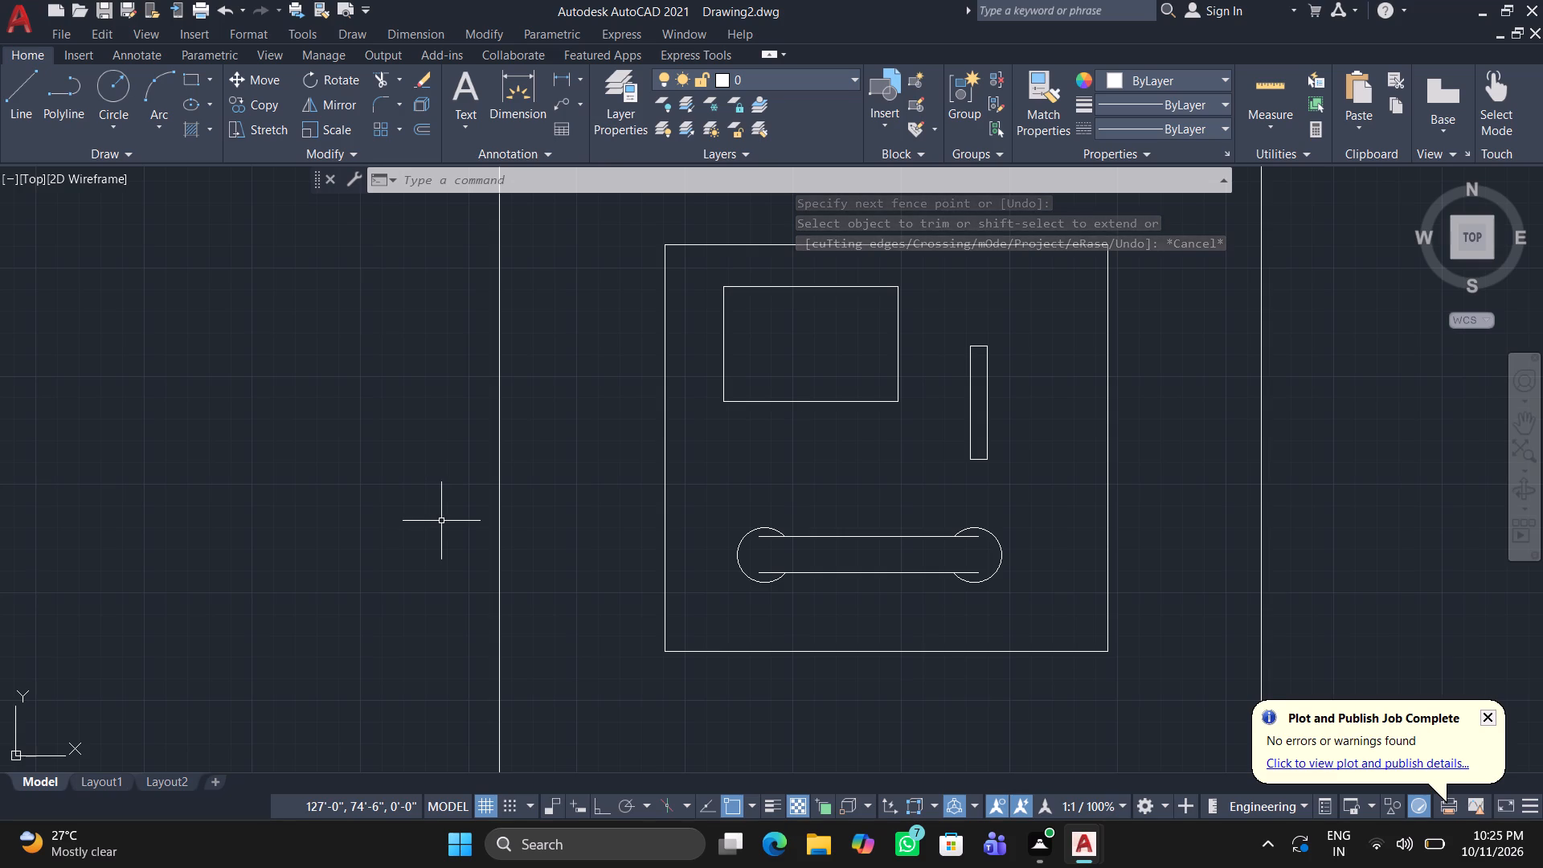
# Stretch the larger inner rectangle in ortho mode, moving its lower edge slightly down and its right edge slightly outward.
pyautogui.scroll(-1, 444, 524)
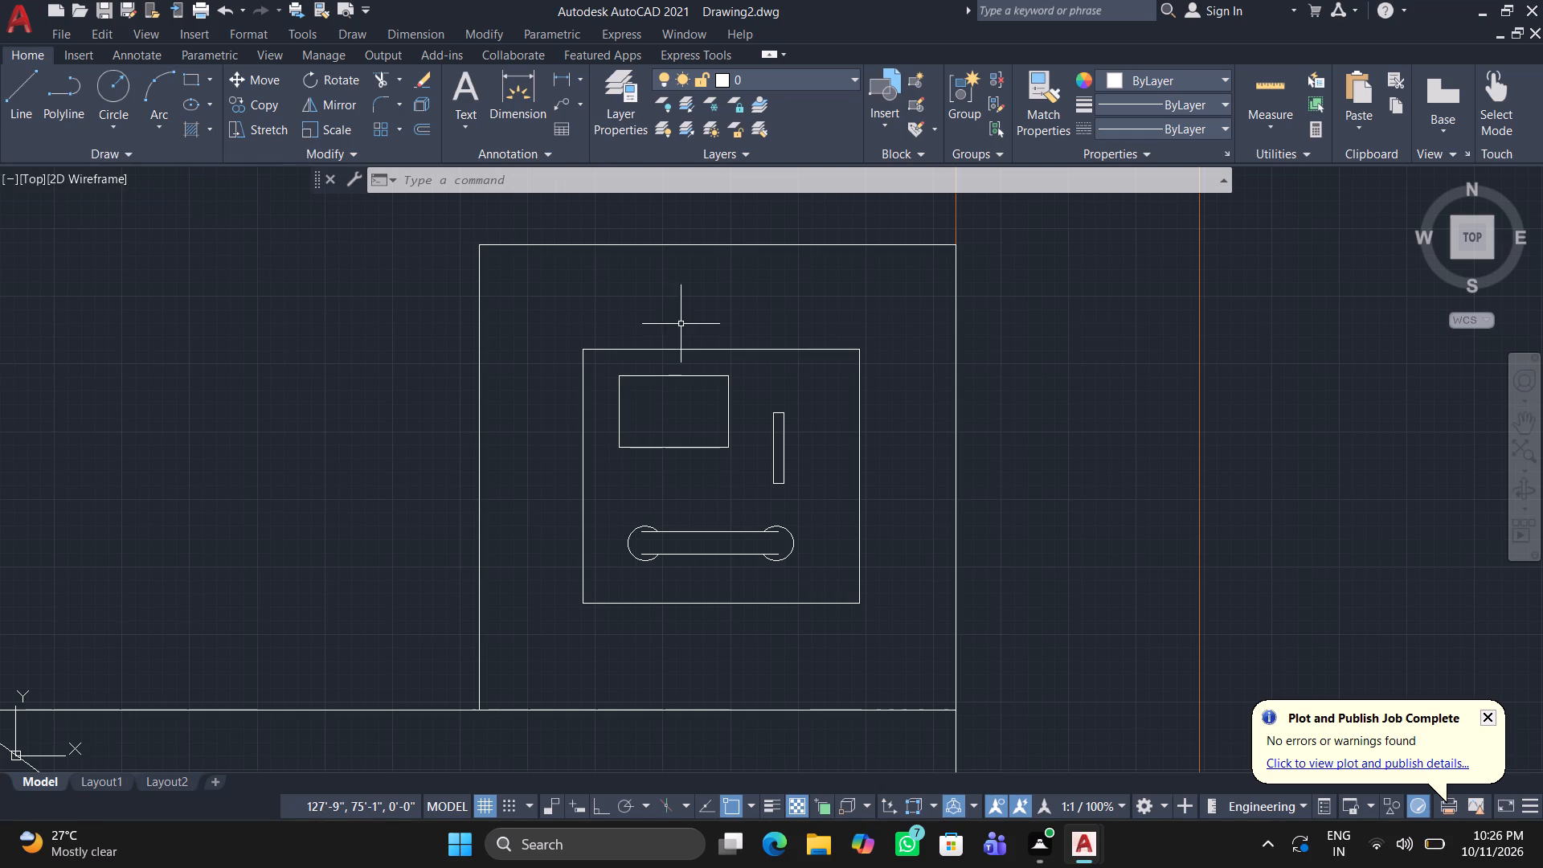
pyautogui.click(671, 445)
pyautogui.click(671, 448)
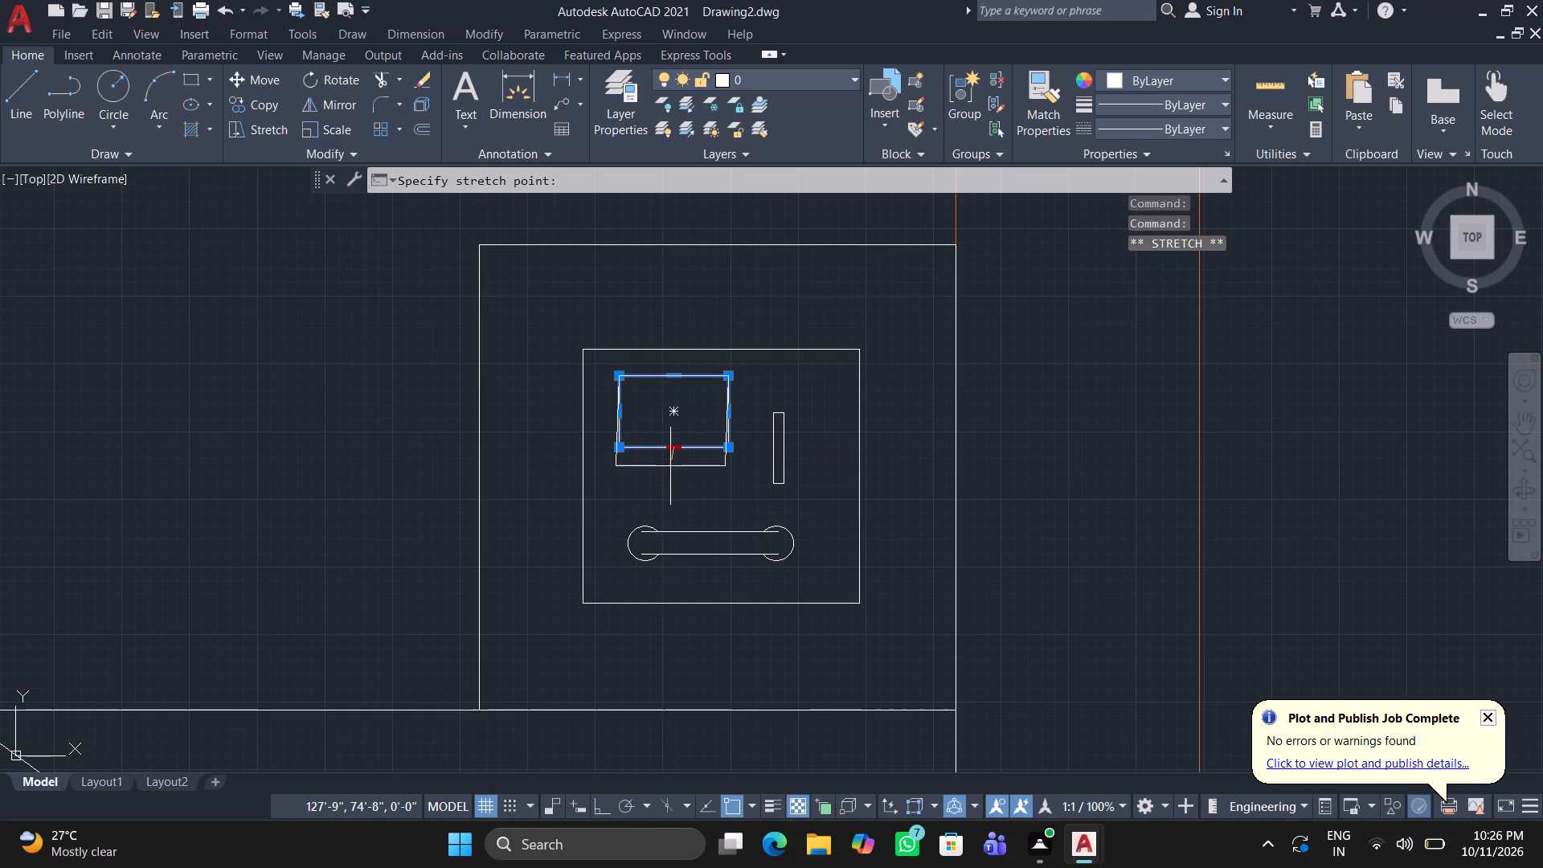
pyautogui.press('F8')
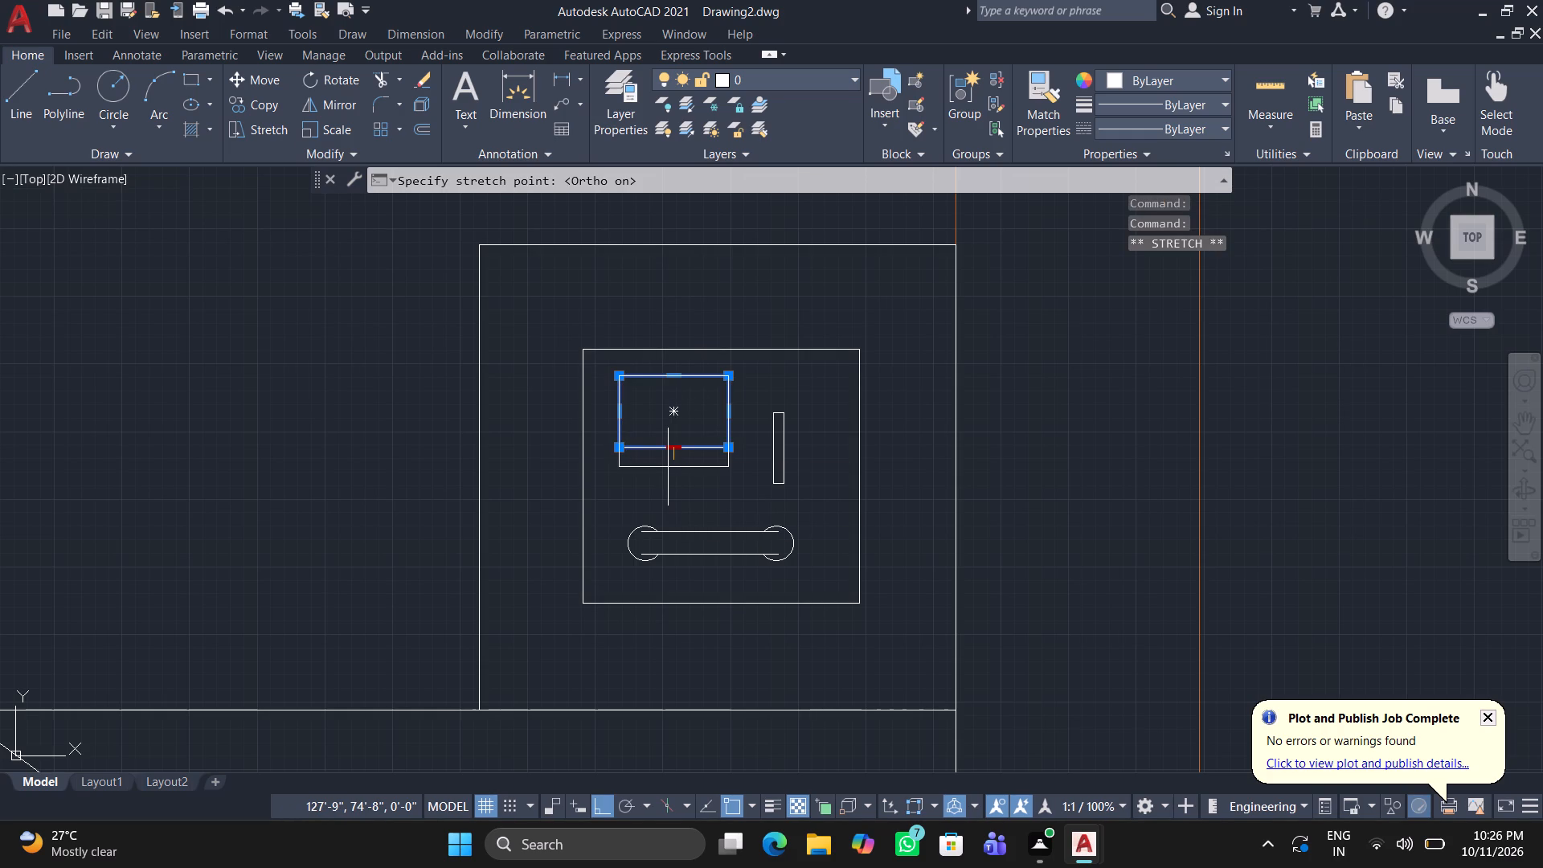
pyautogui.click(668, 467)
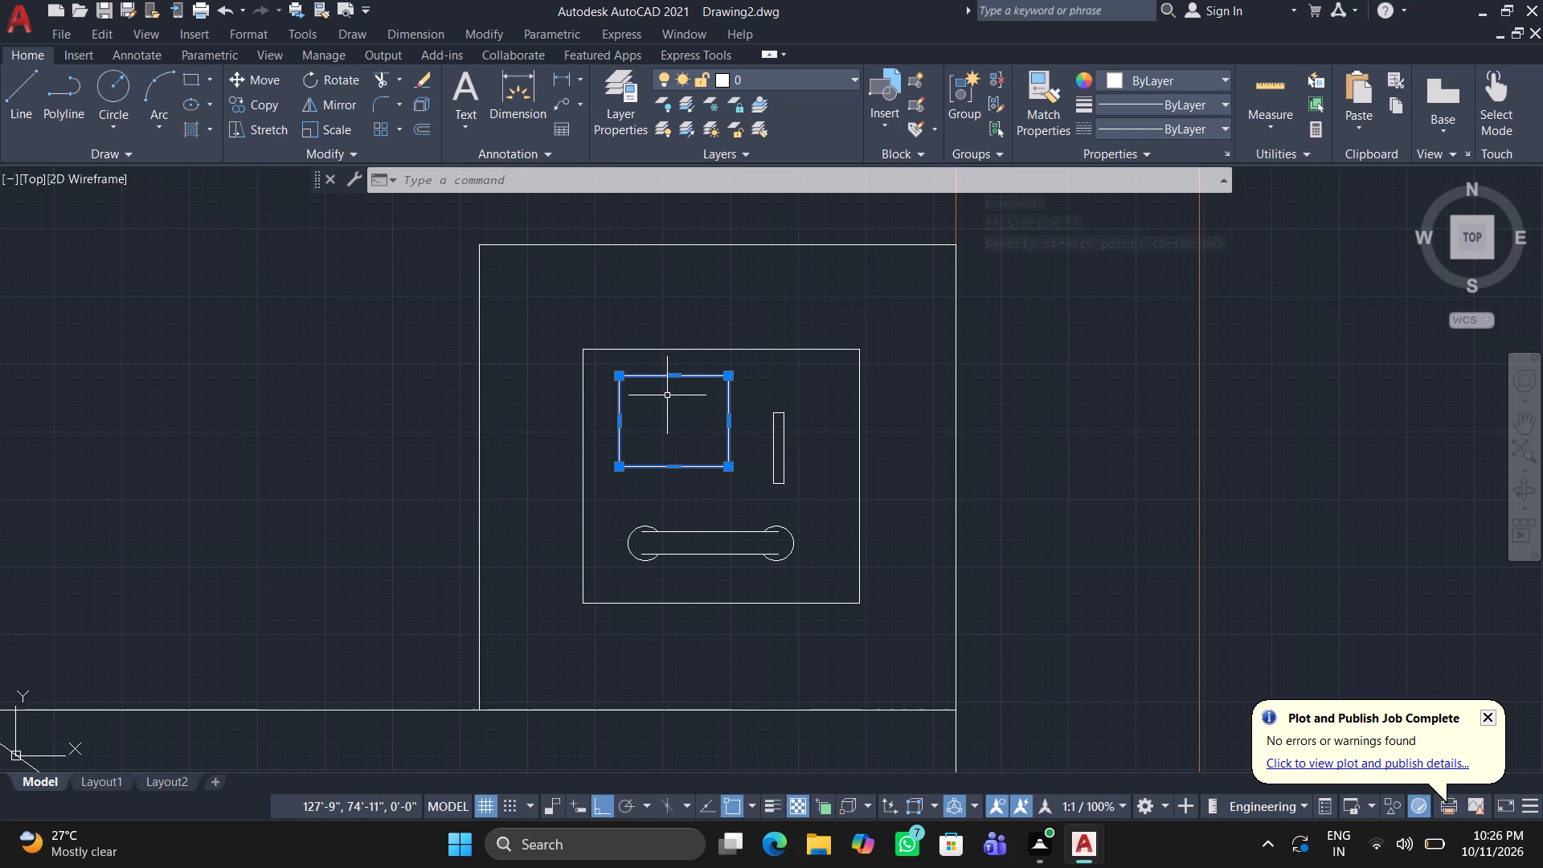
pyautogui.click(724, 420)
pyautogui.click(739, 420)
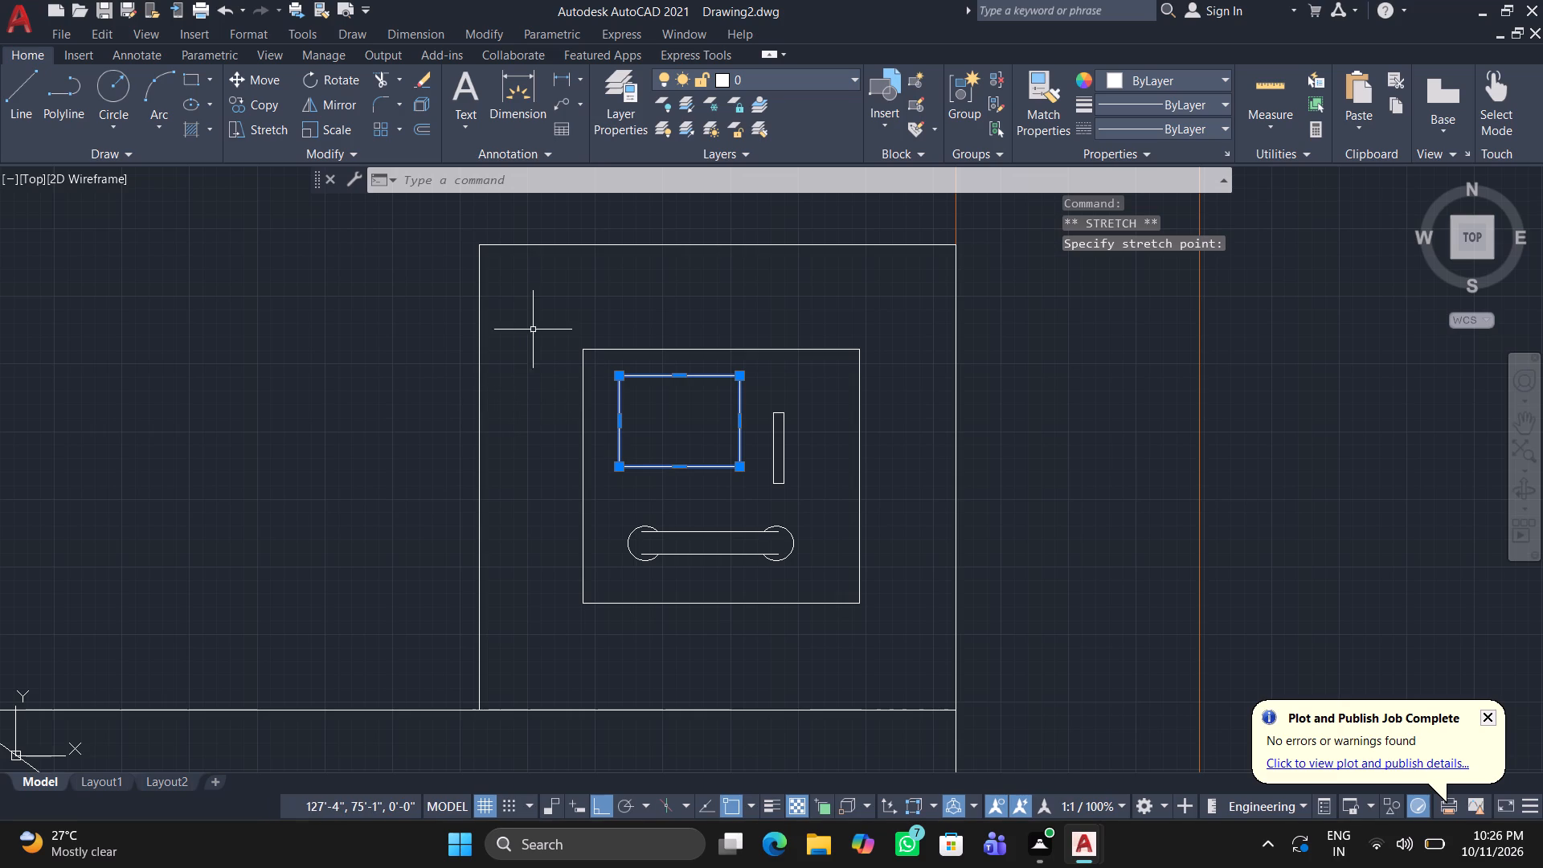
pyautogui.press('Escape')
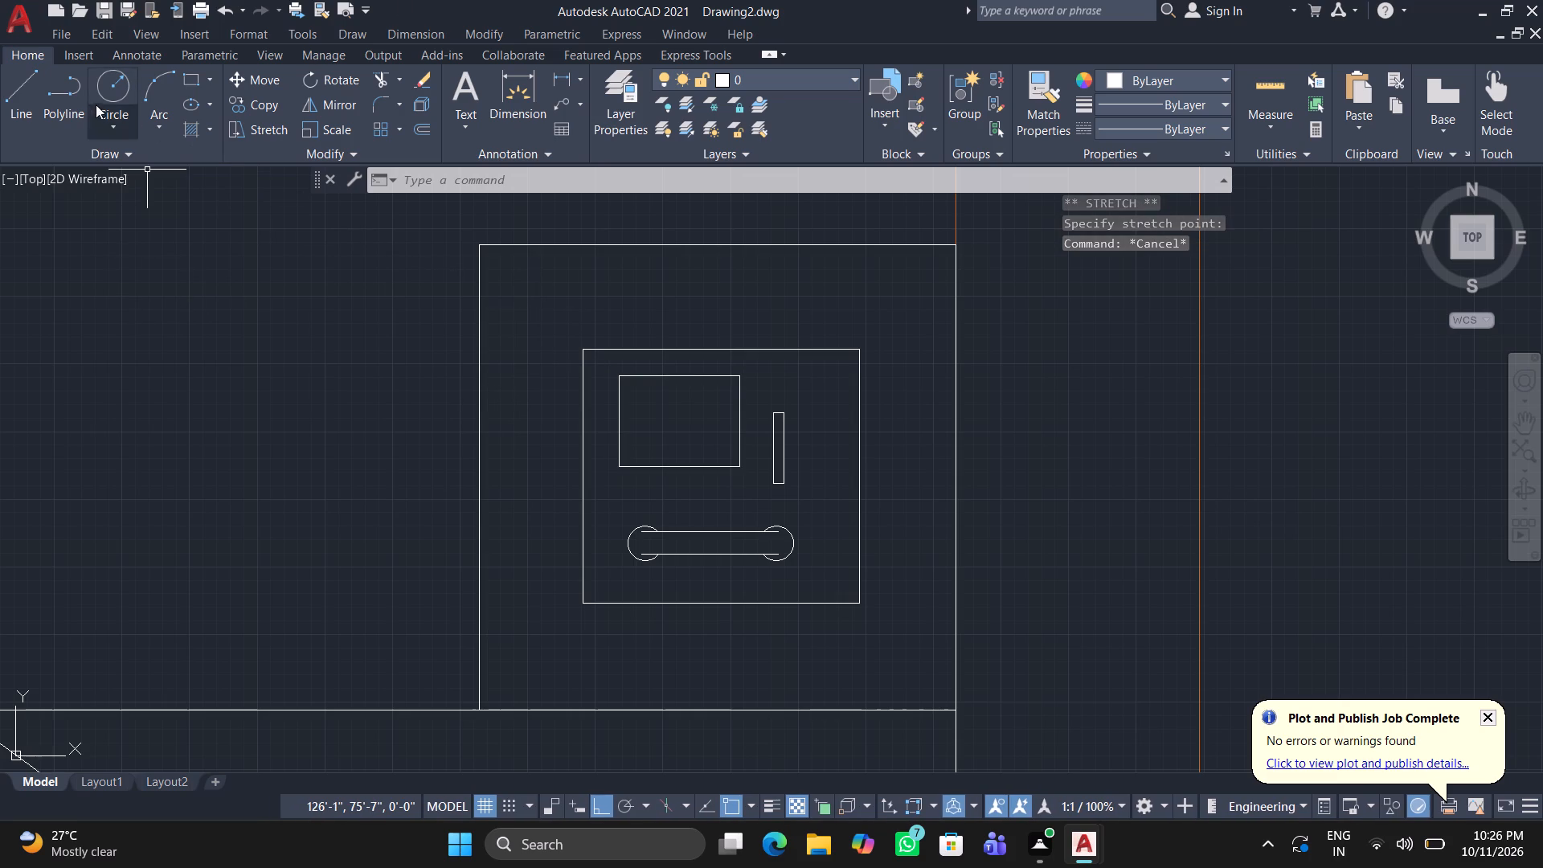
# Place a point inside the larger inner rectangle near its upper-right corner.
pyautogui.write('PO')
pyautogui.press('Return')
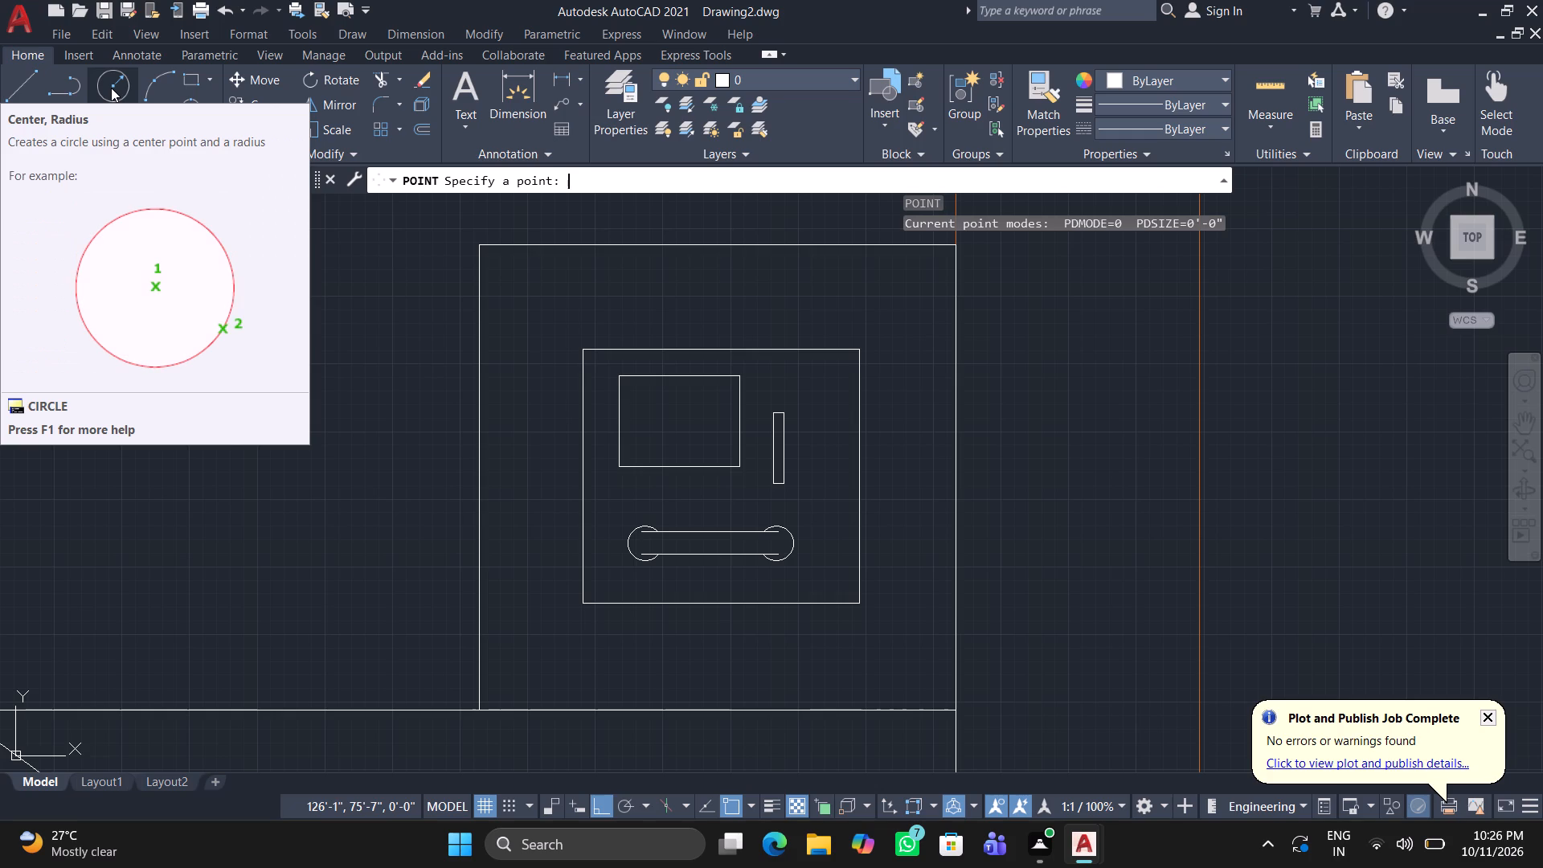
pyautogui.click(718, 392)
# Open the properties of the point in the inner rectangle and set its linetype scale to 10.
pyautogui.scroll(2, 712, 407)
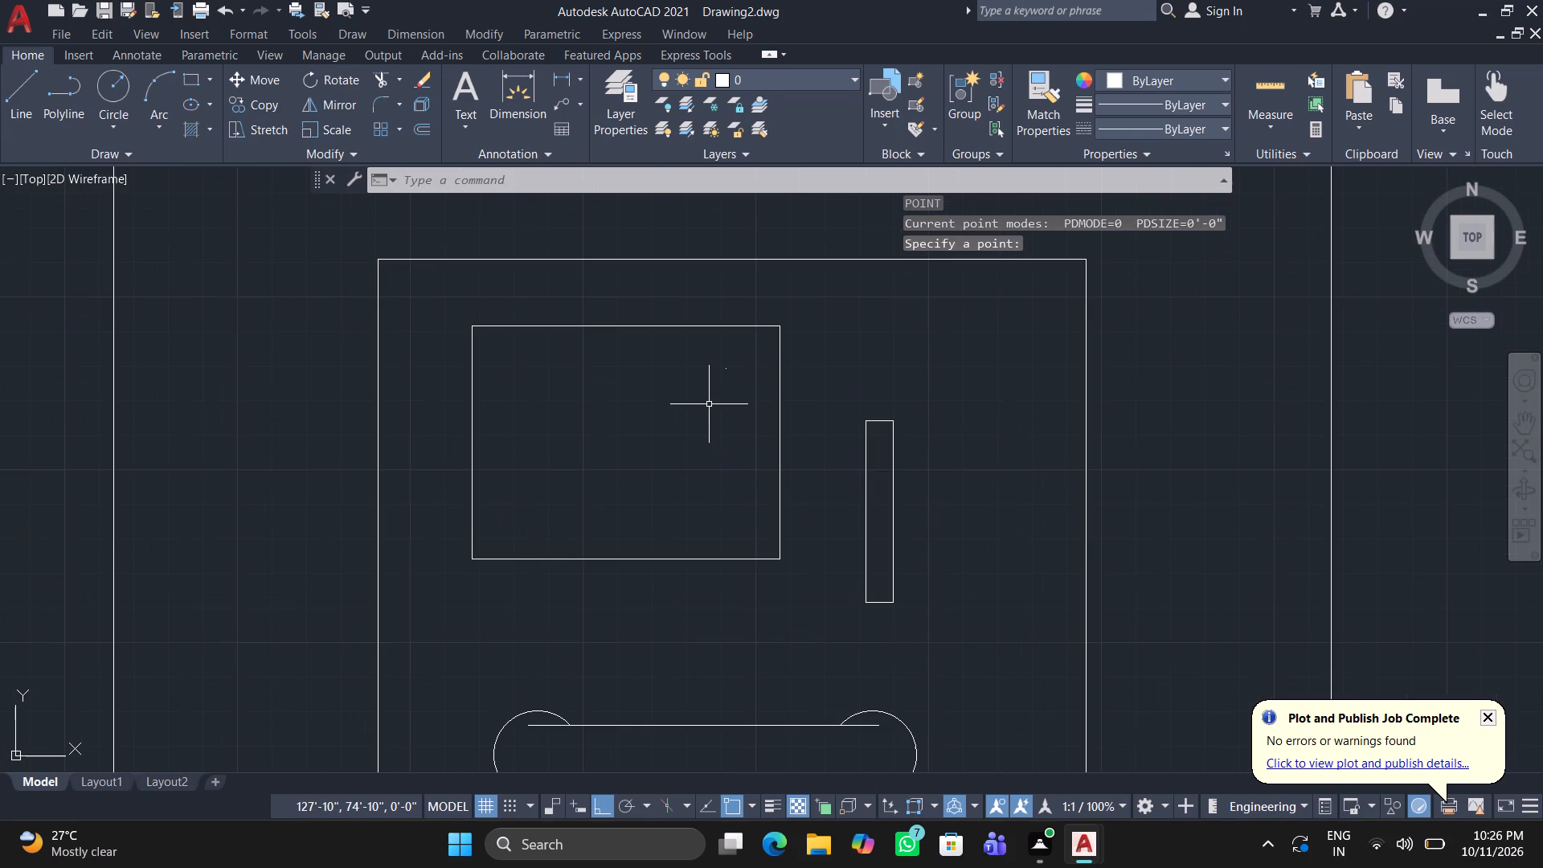
pyautogui.click(704, 347)
pyautogui.click(750, 392)
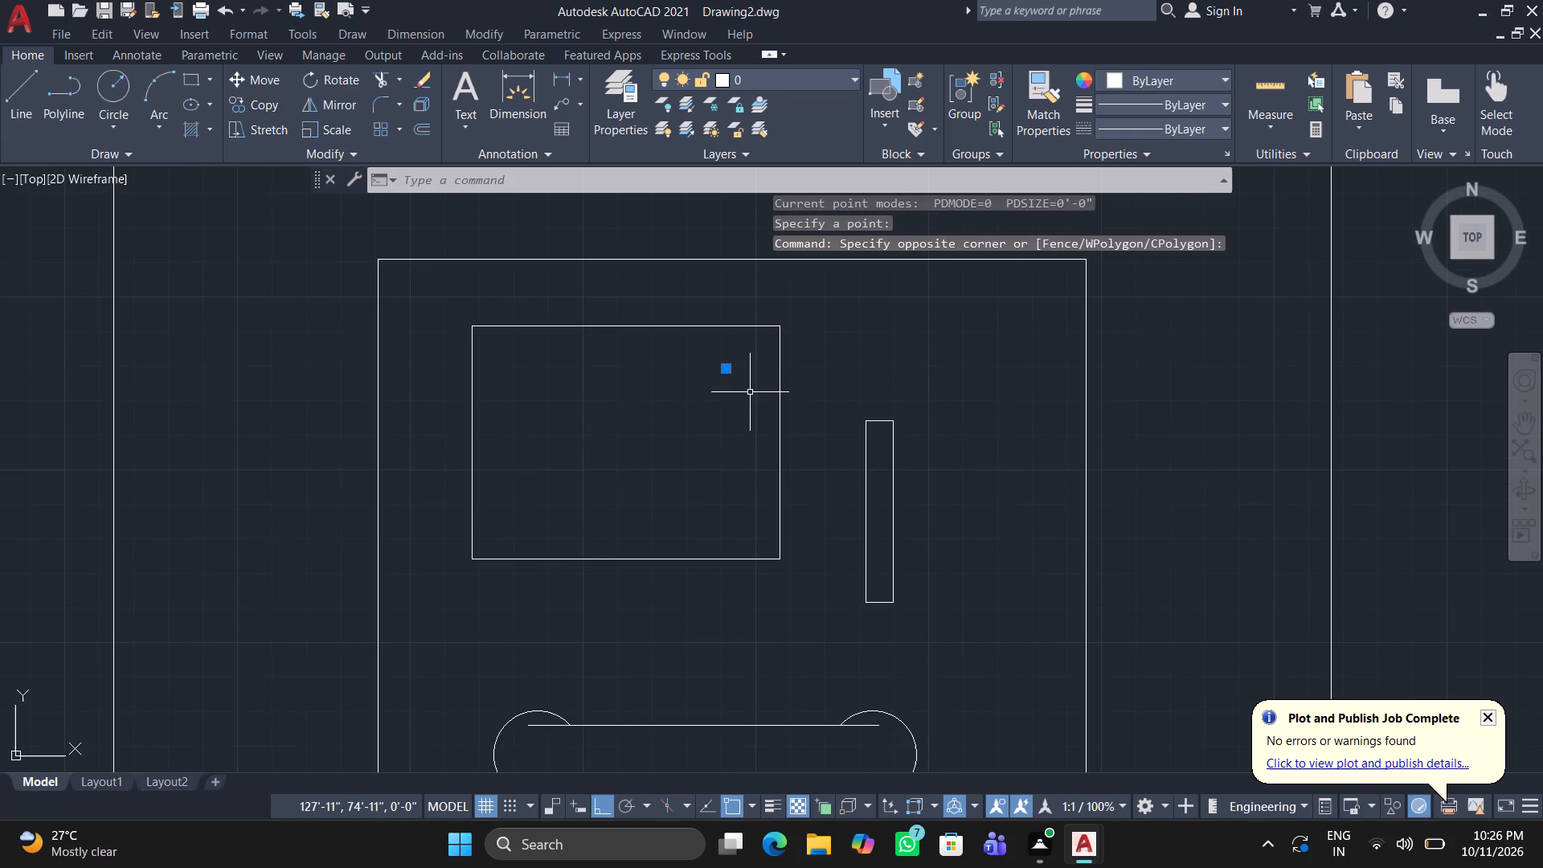
pyautogui.rightClick(750, 392)
pyautogui.click(848, 792)
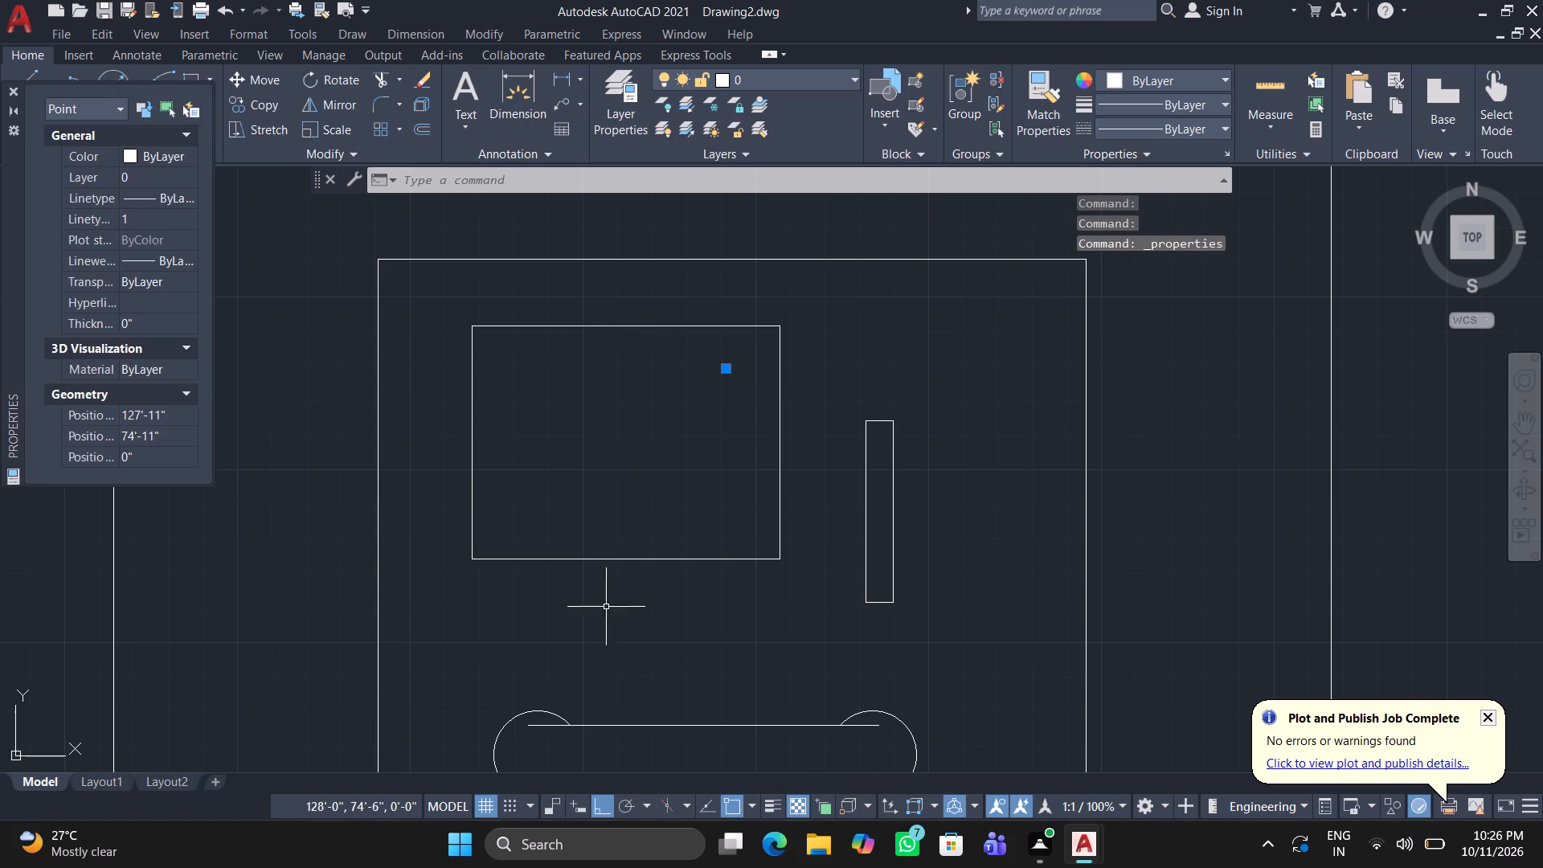
pyautogui.scroll(-1, 68, 355)
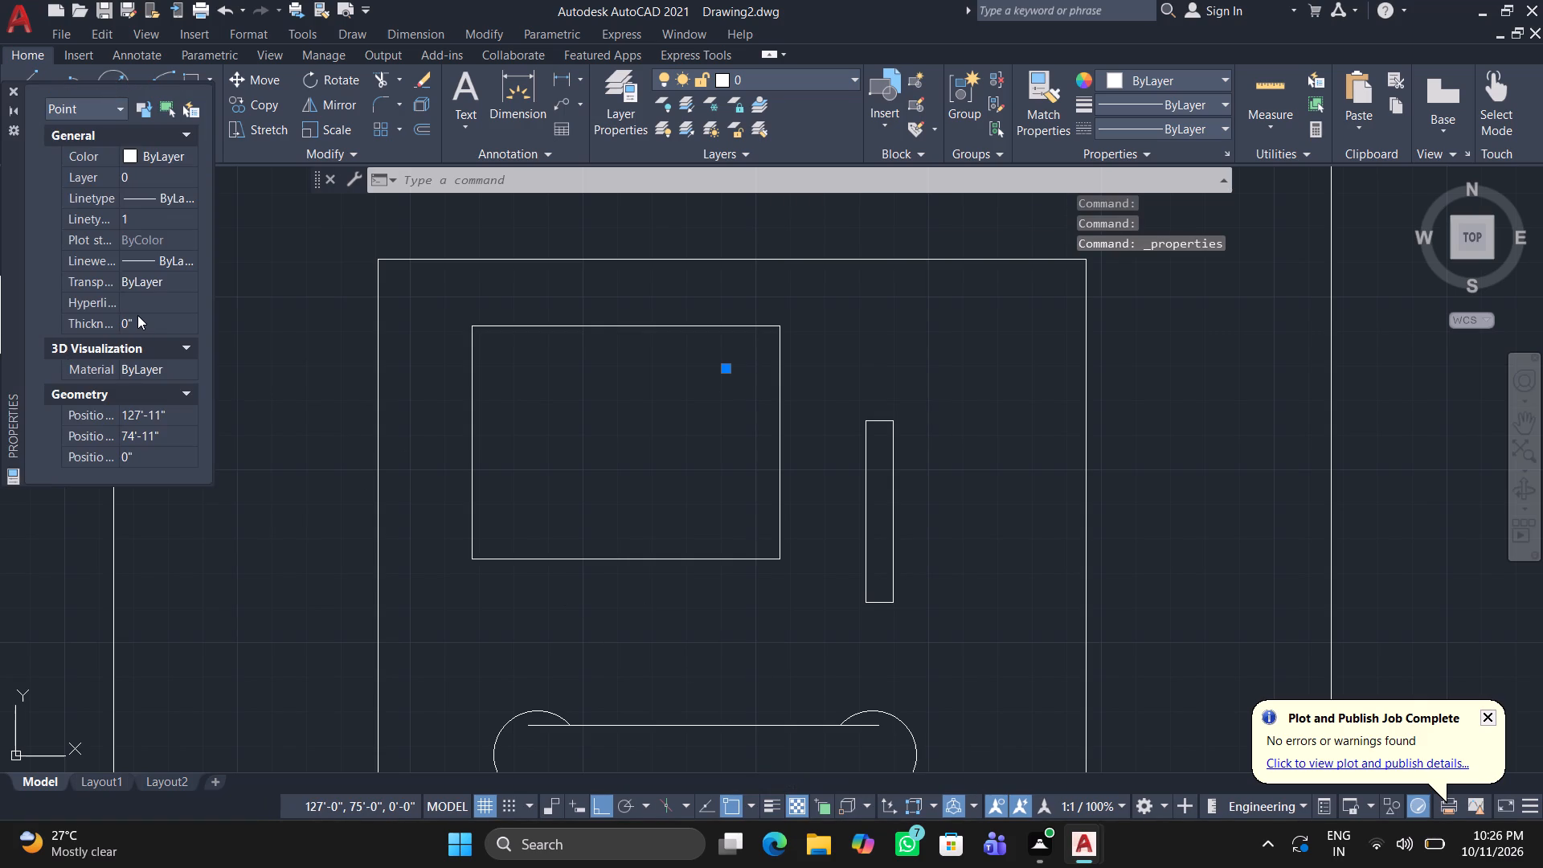
pyautogui.scroll(-2, 135, 322)
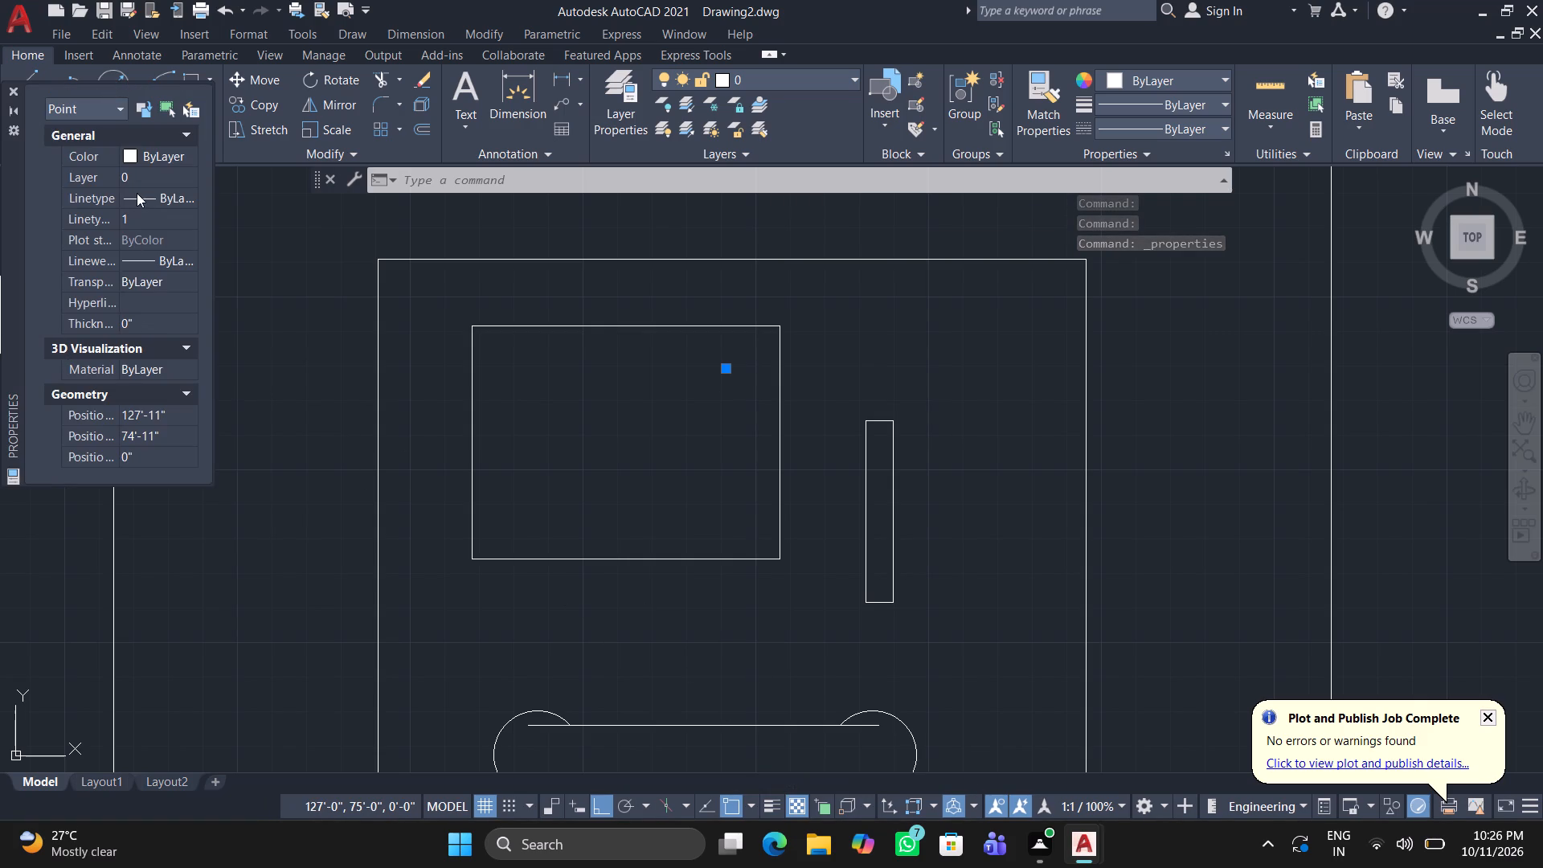
pyautogui.scroll(1, 134, 223)
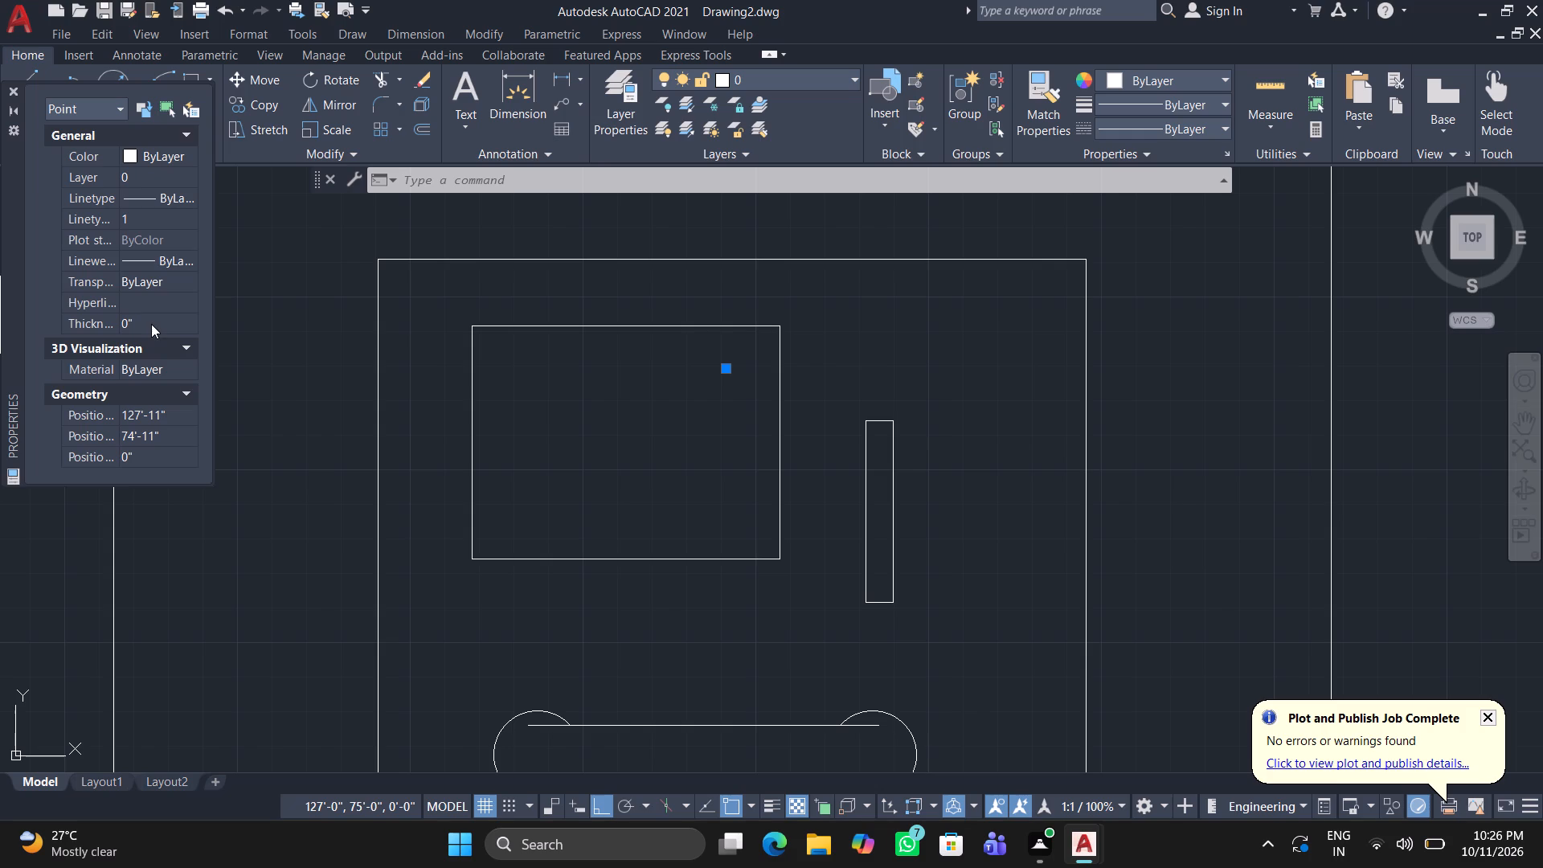
pyautogui.click(170, 220)
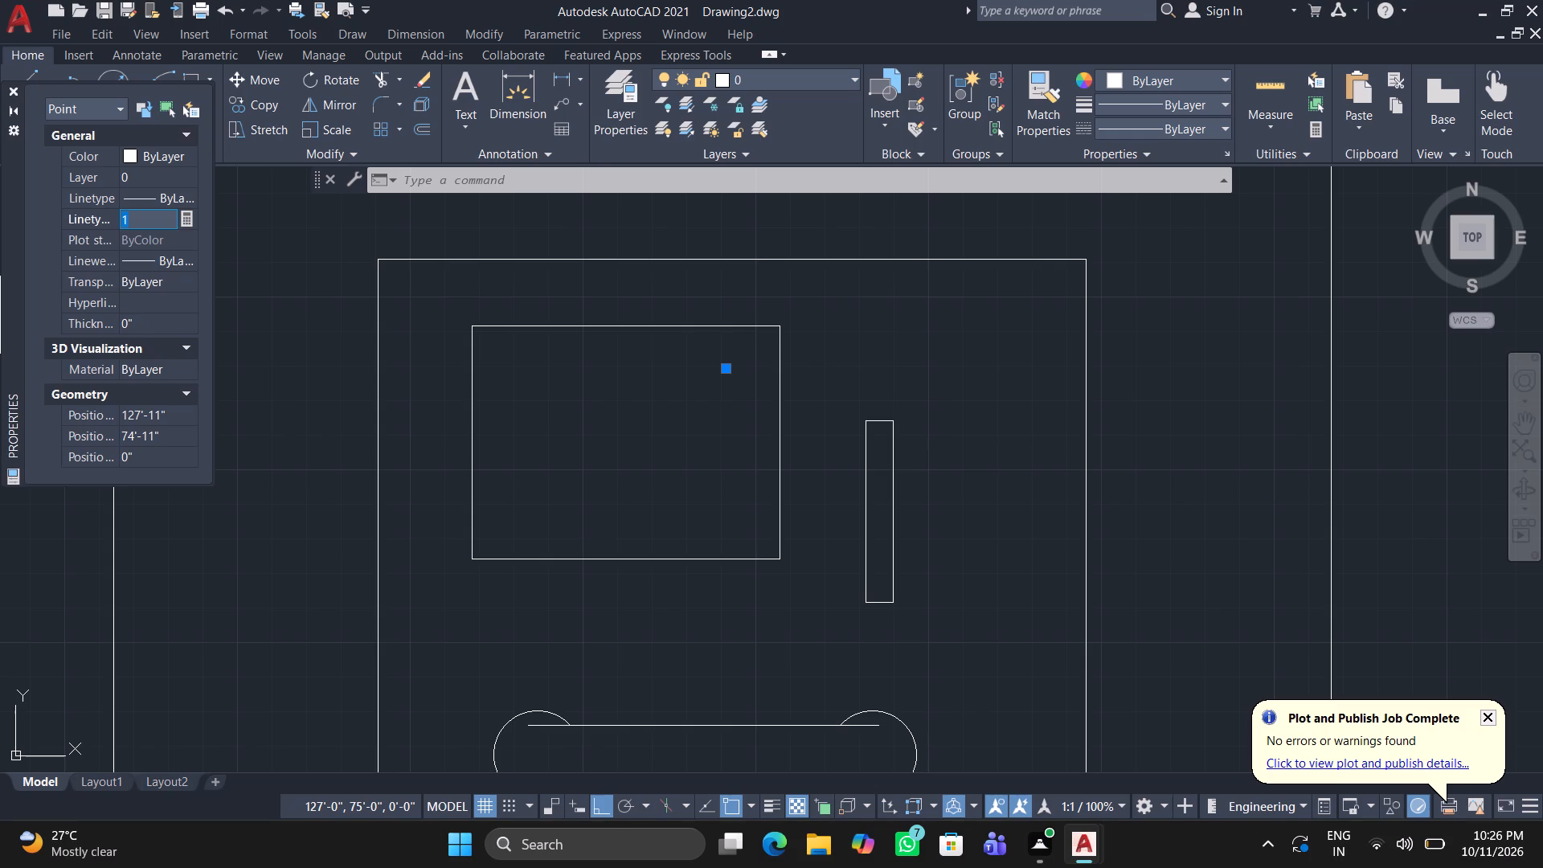
pyautogui.press('BackSpace')
pyautogui.write('10')
pyautogui.press('Return')
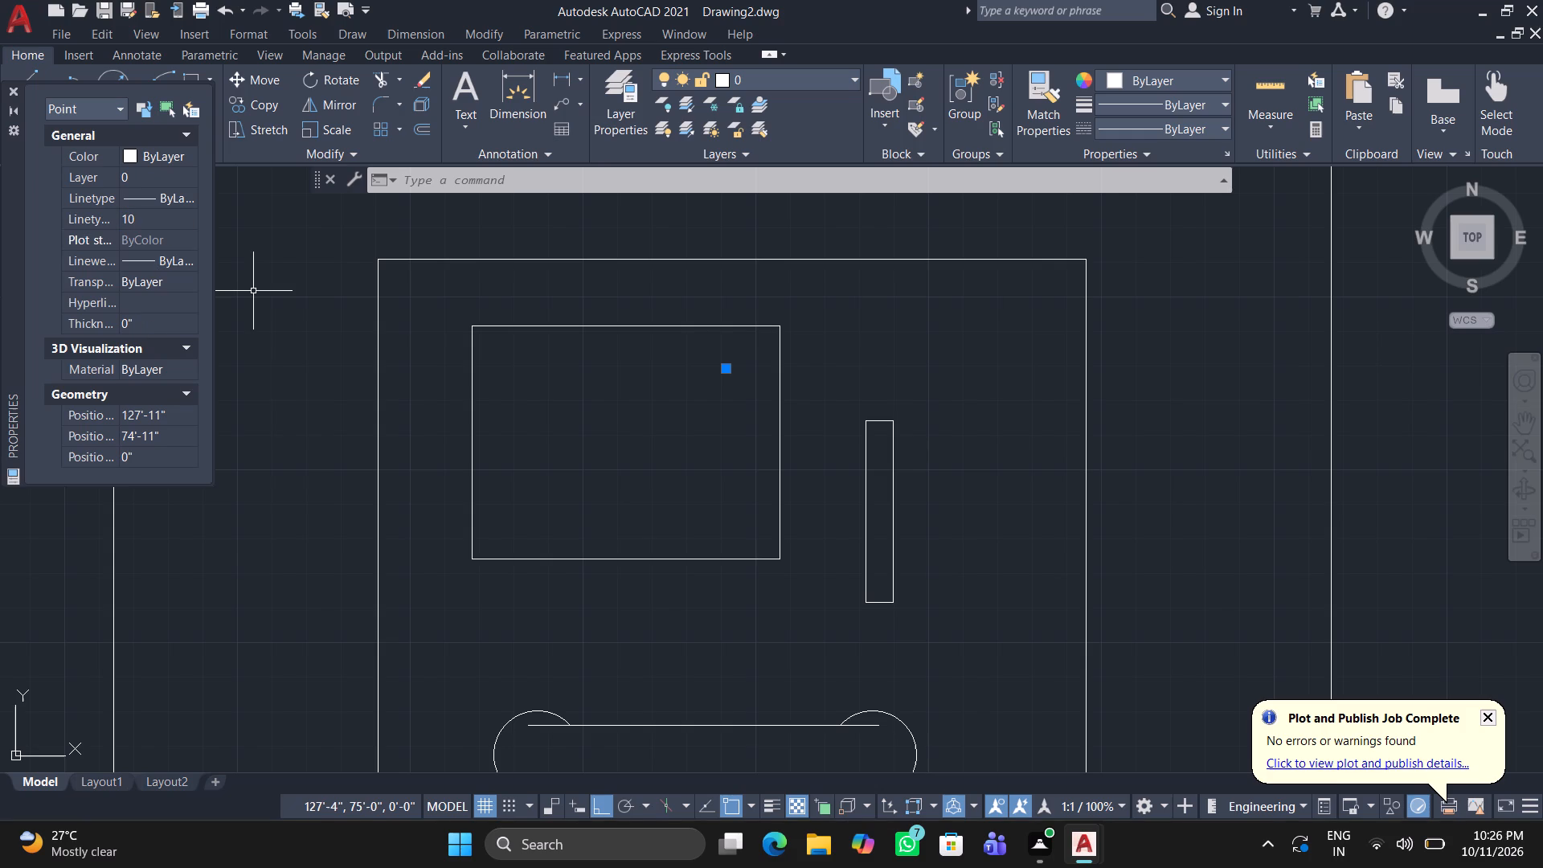
pyautogui.press('Return')
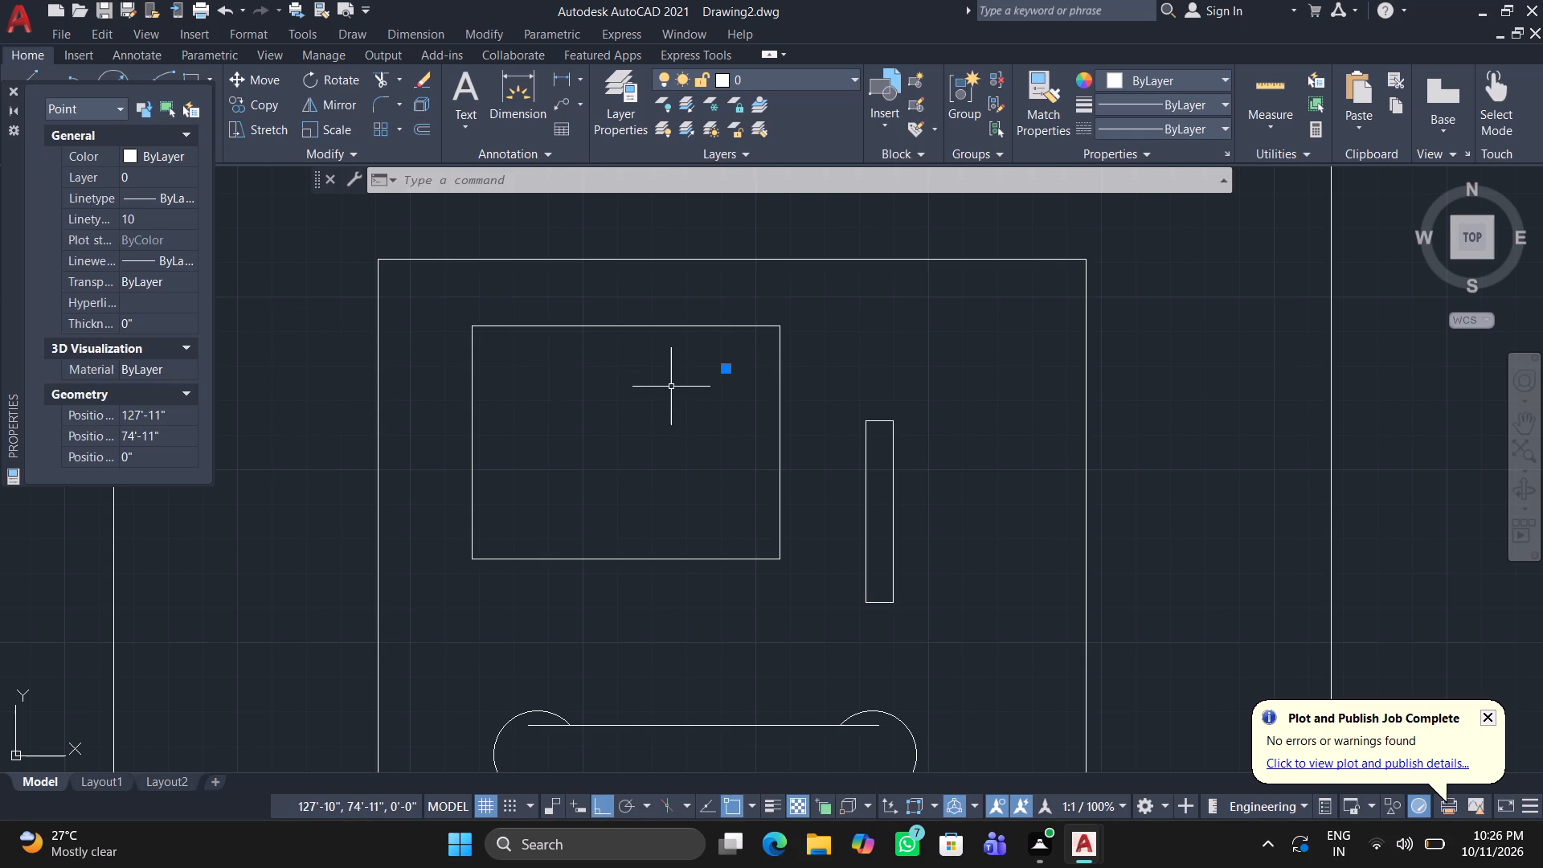
# Deselect the point and set the default thickness for new objects to 10".
pyautogui.click(670, 387)
pyautogui.click(506, 446)
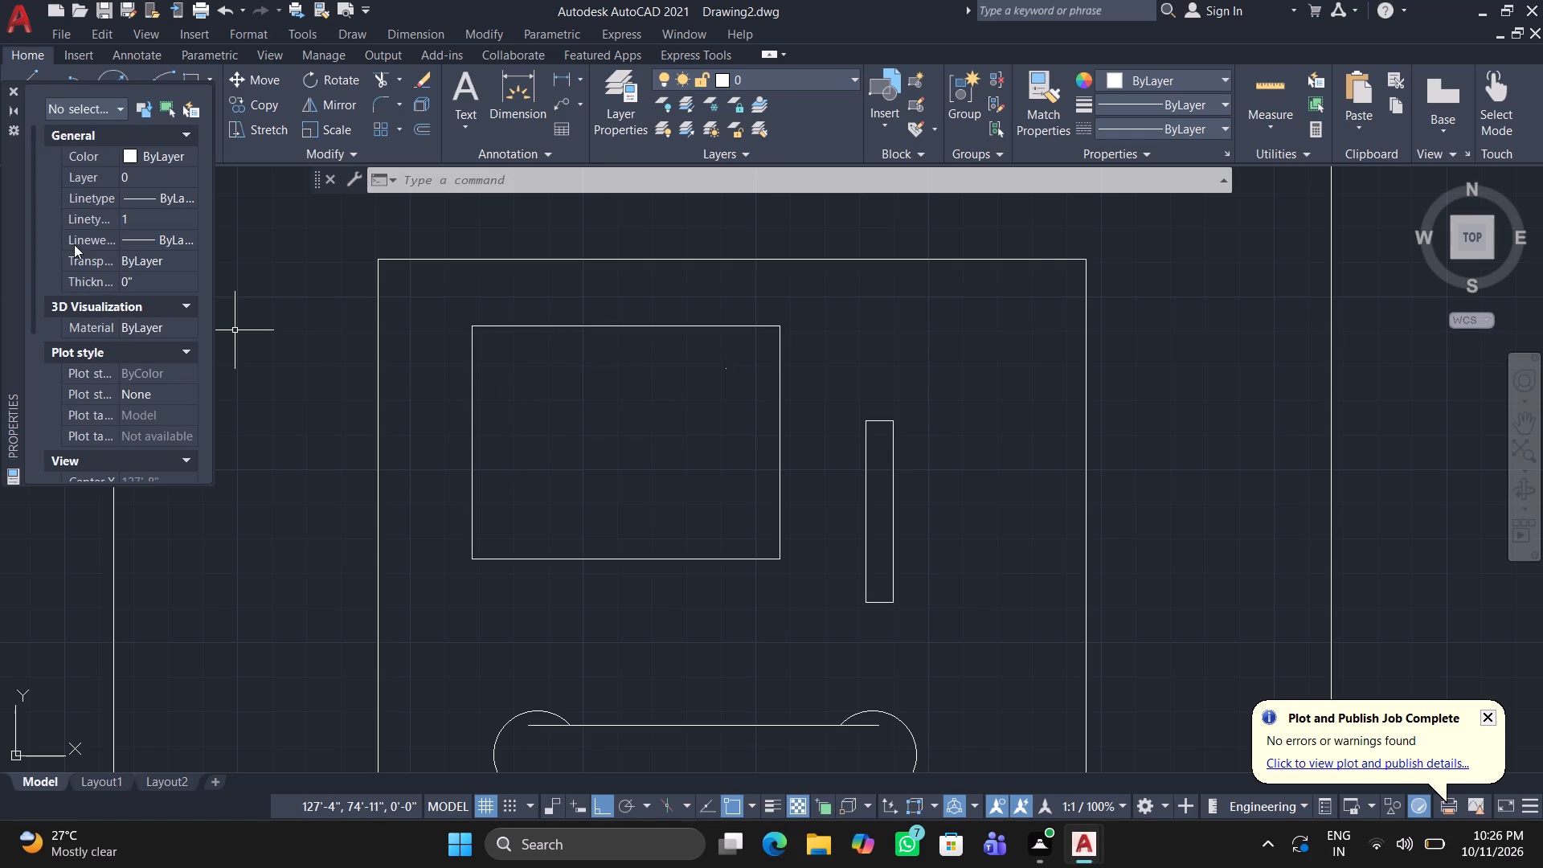
pyautogui.click(141, 277)
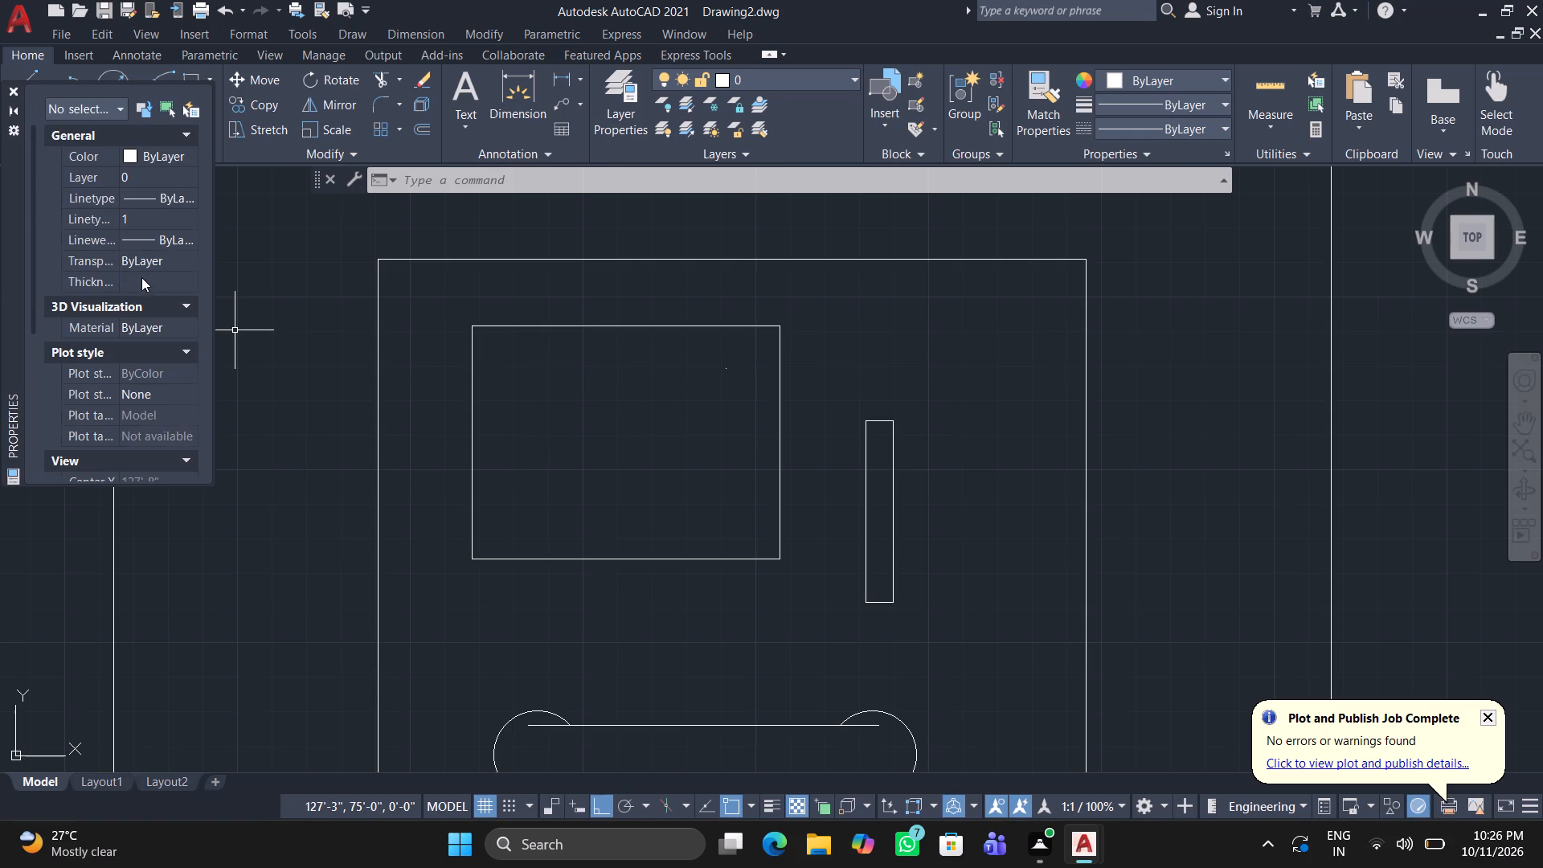
pyautogui.press('BackSpace')
pyautogui.write('10')
pyautogui.press('Return')
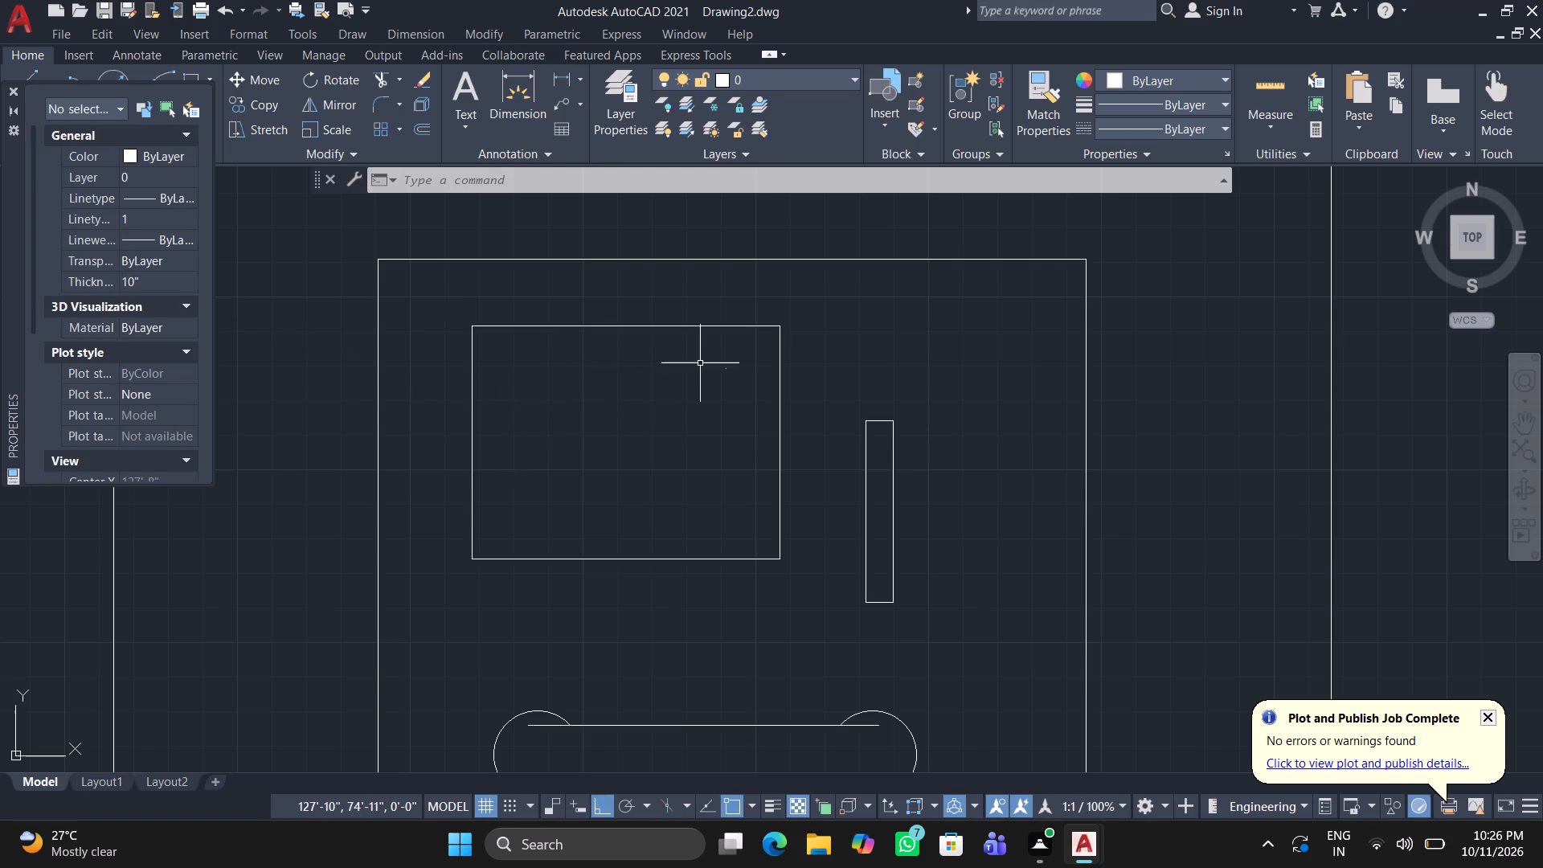
# Reselect the point in the inner rectangle and set its thickness to 10".
pyautogui.moveTo(703, 348); pyautogui.dragTo(711, 364)
pyautogui.click(738, 395)
pyautogui.click(146, 311)
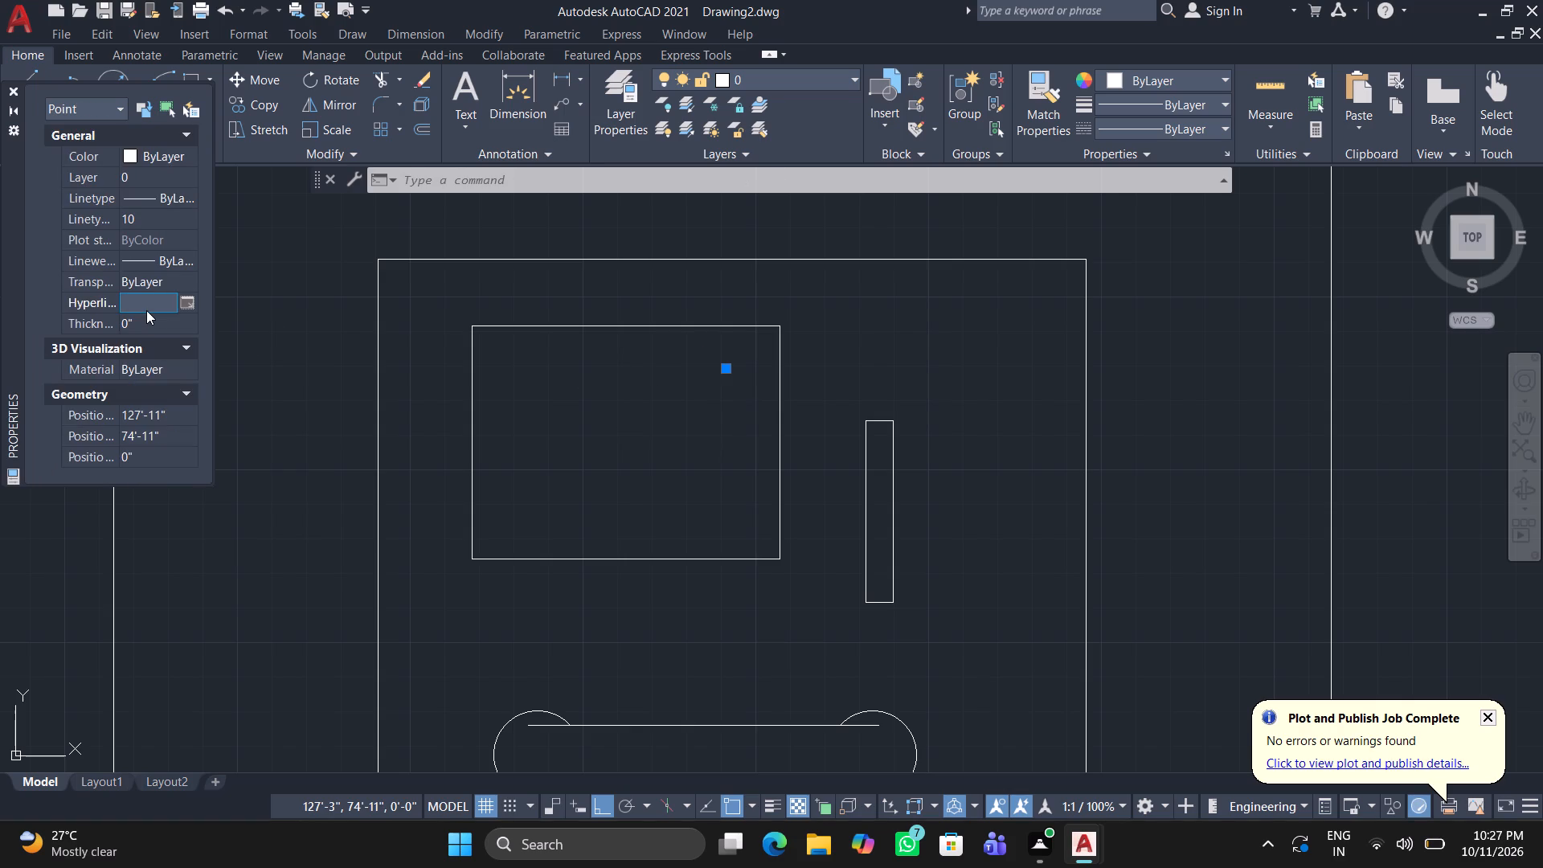
pyautogui.click(144, 318)
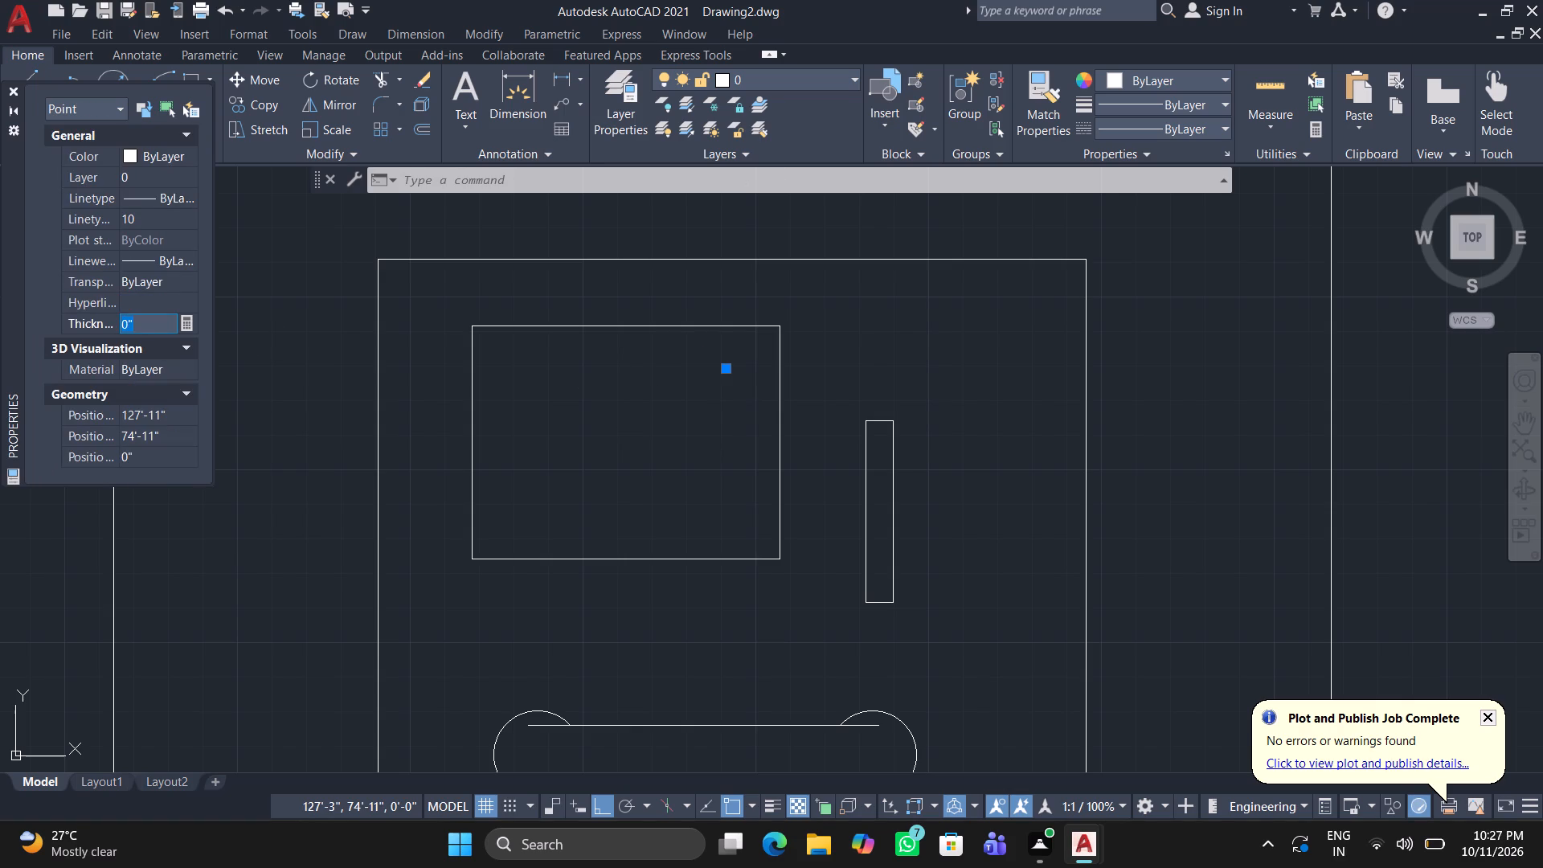
pyautogui.press('BackSpace')
pyautogui.write('10')
pyautogui.press('Return')
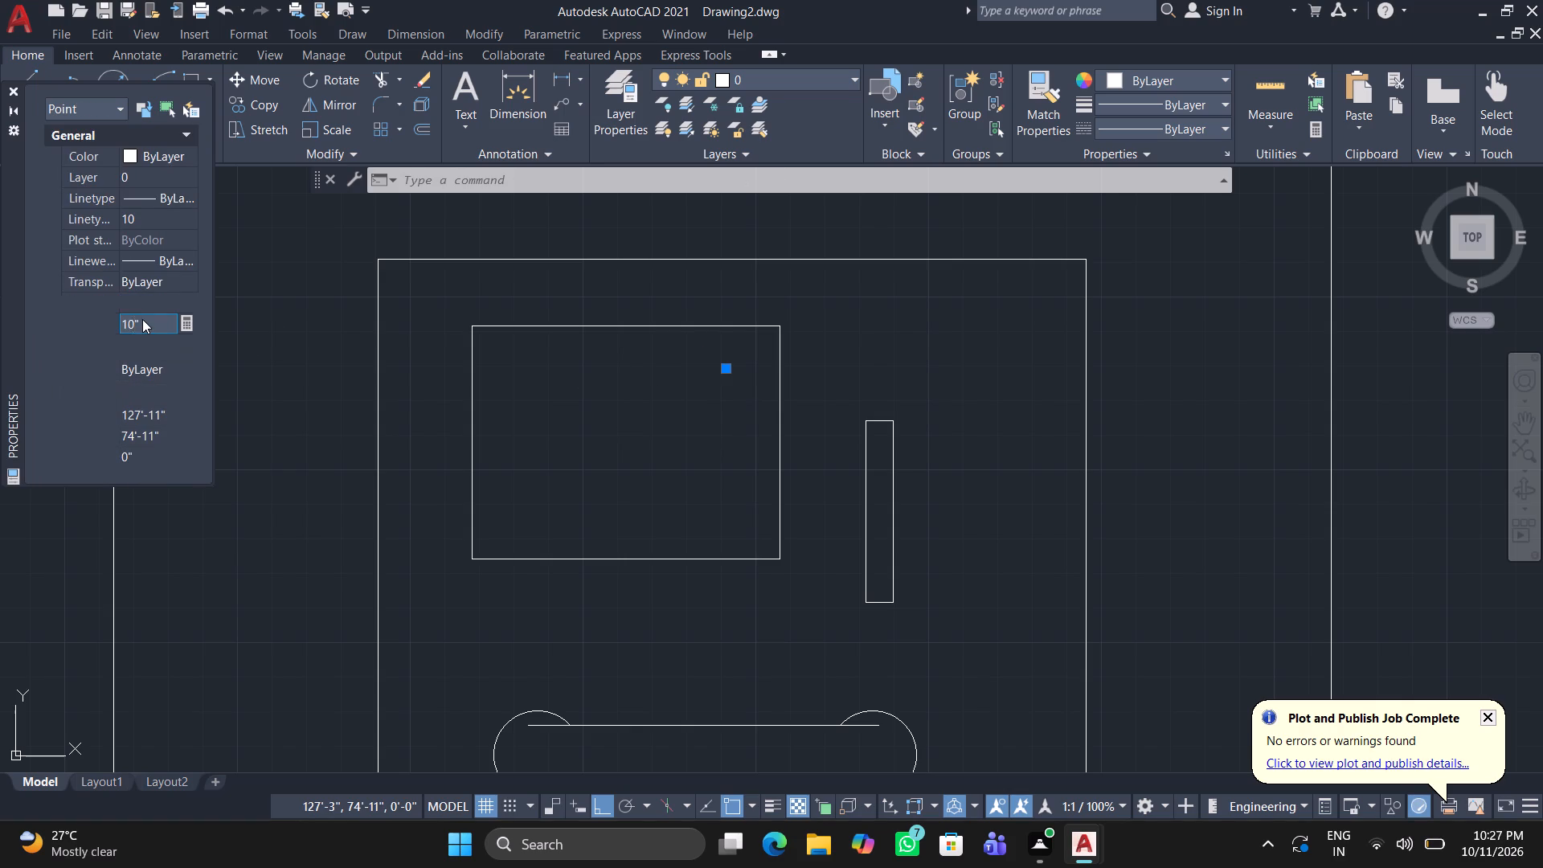
pyautogui.press('Return')
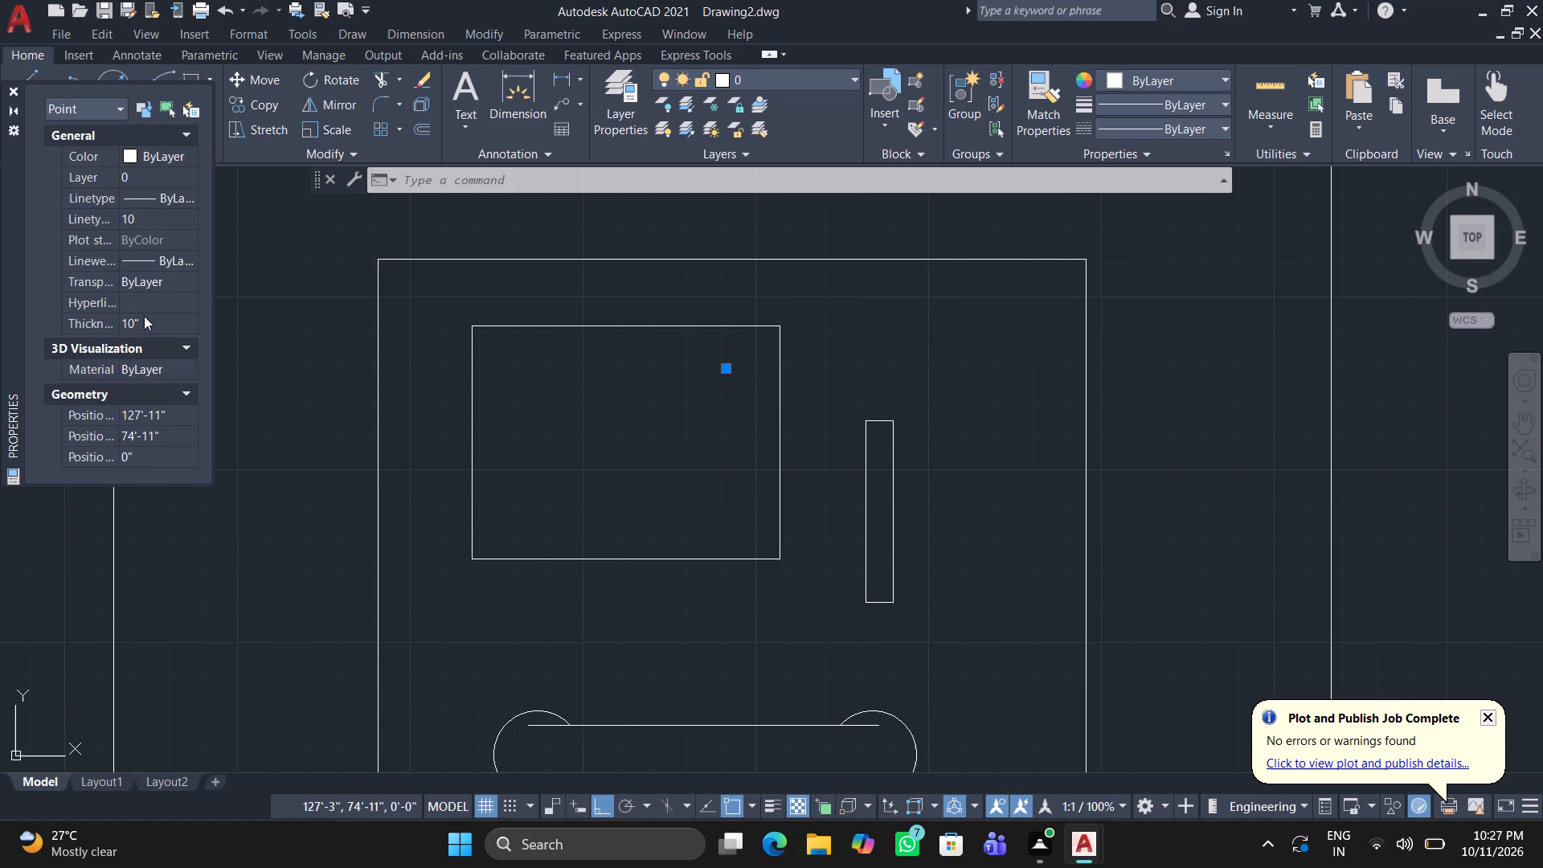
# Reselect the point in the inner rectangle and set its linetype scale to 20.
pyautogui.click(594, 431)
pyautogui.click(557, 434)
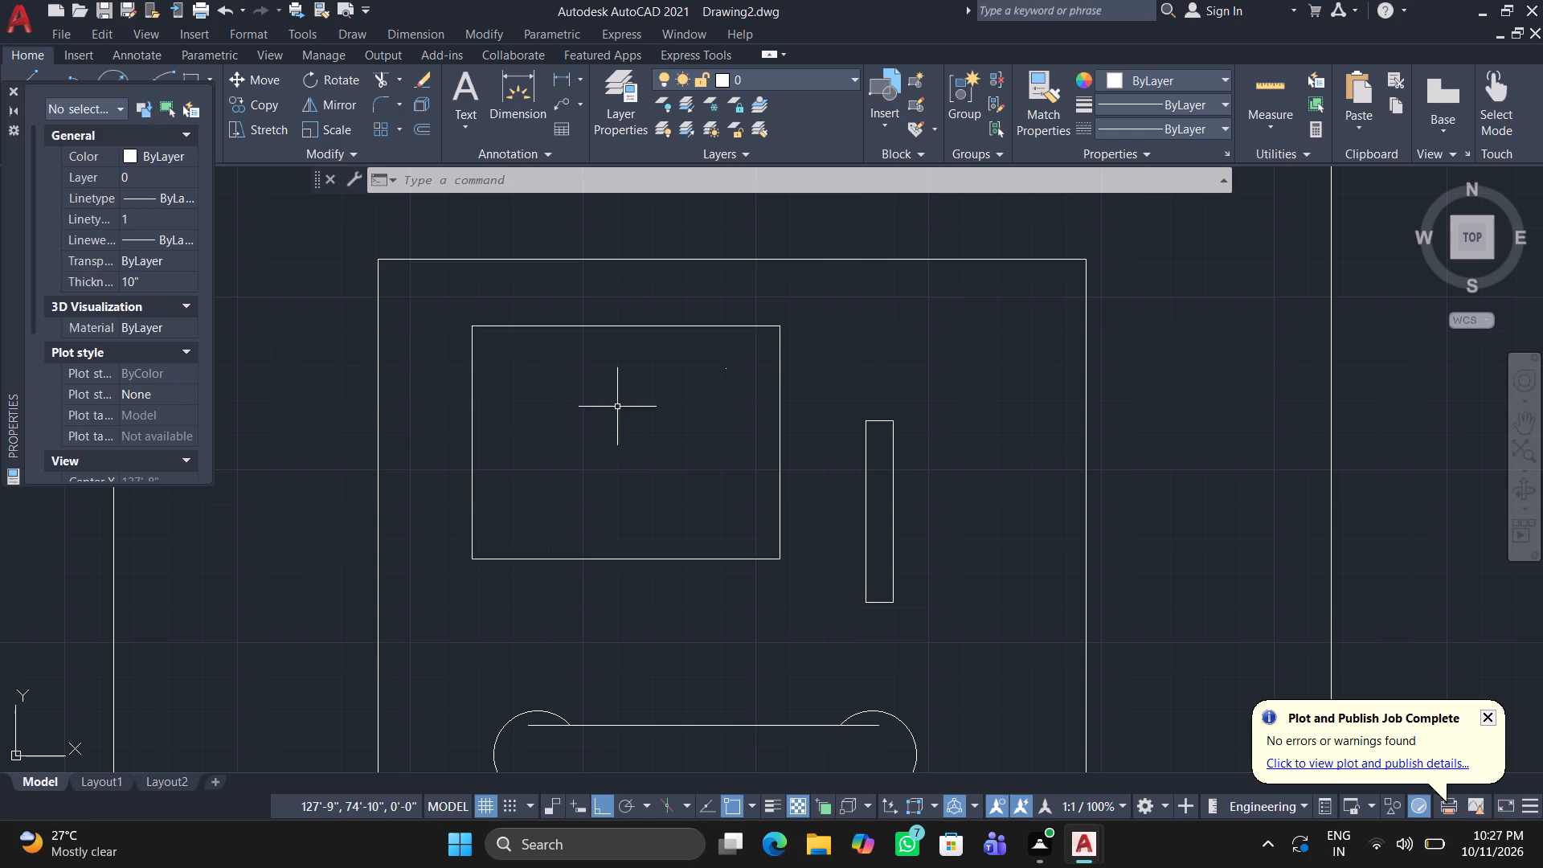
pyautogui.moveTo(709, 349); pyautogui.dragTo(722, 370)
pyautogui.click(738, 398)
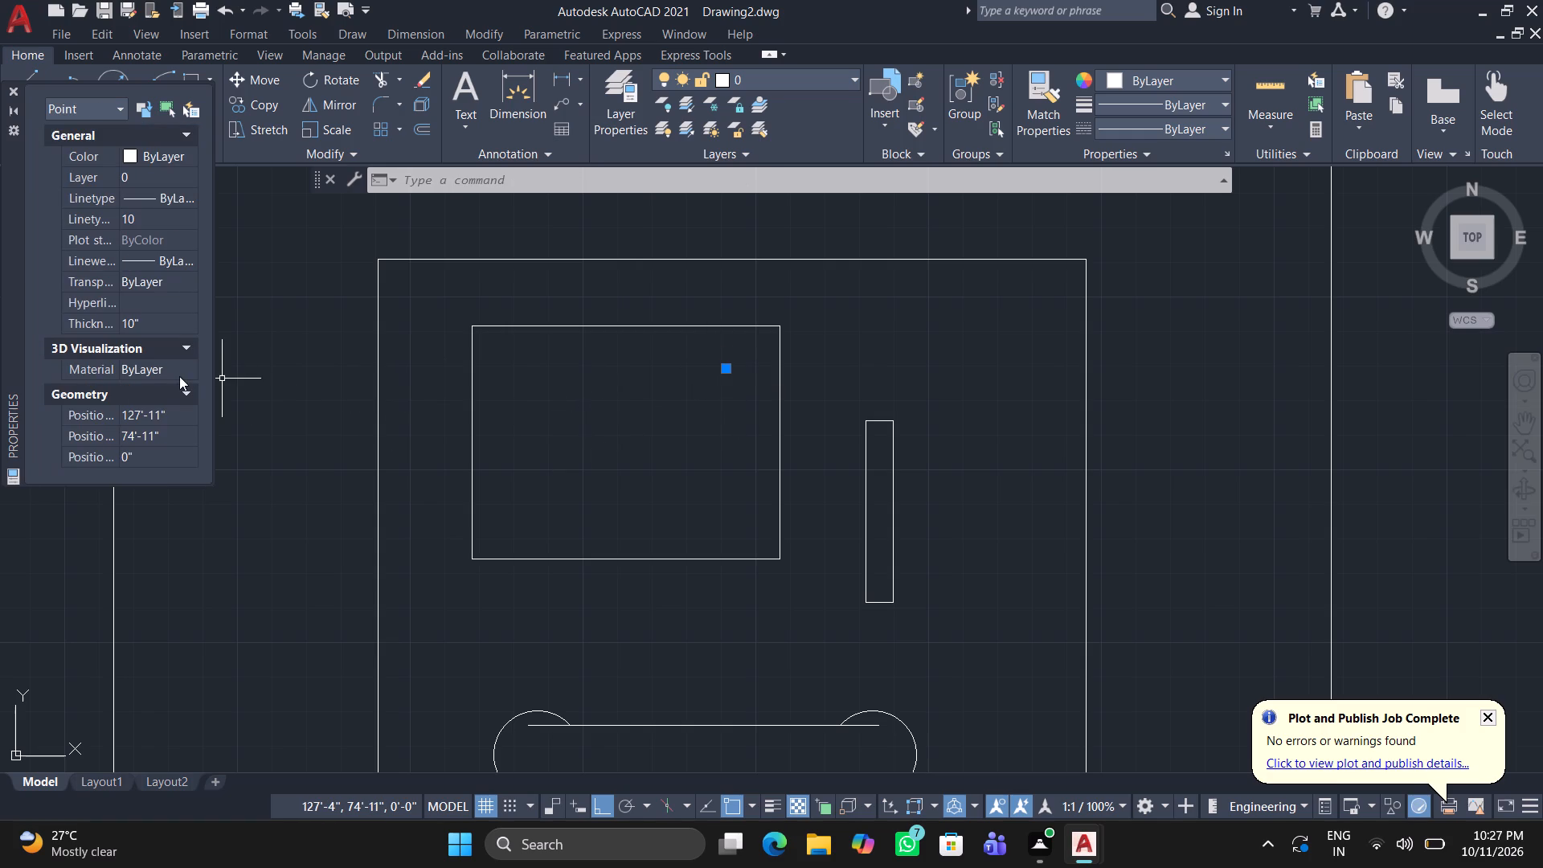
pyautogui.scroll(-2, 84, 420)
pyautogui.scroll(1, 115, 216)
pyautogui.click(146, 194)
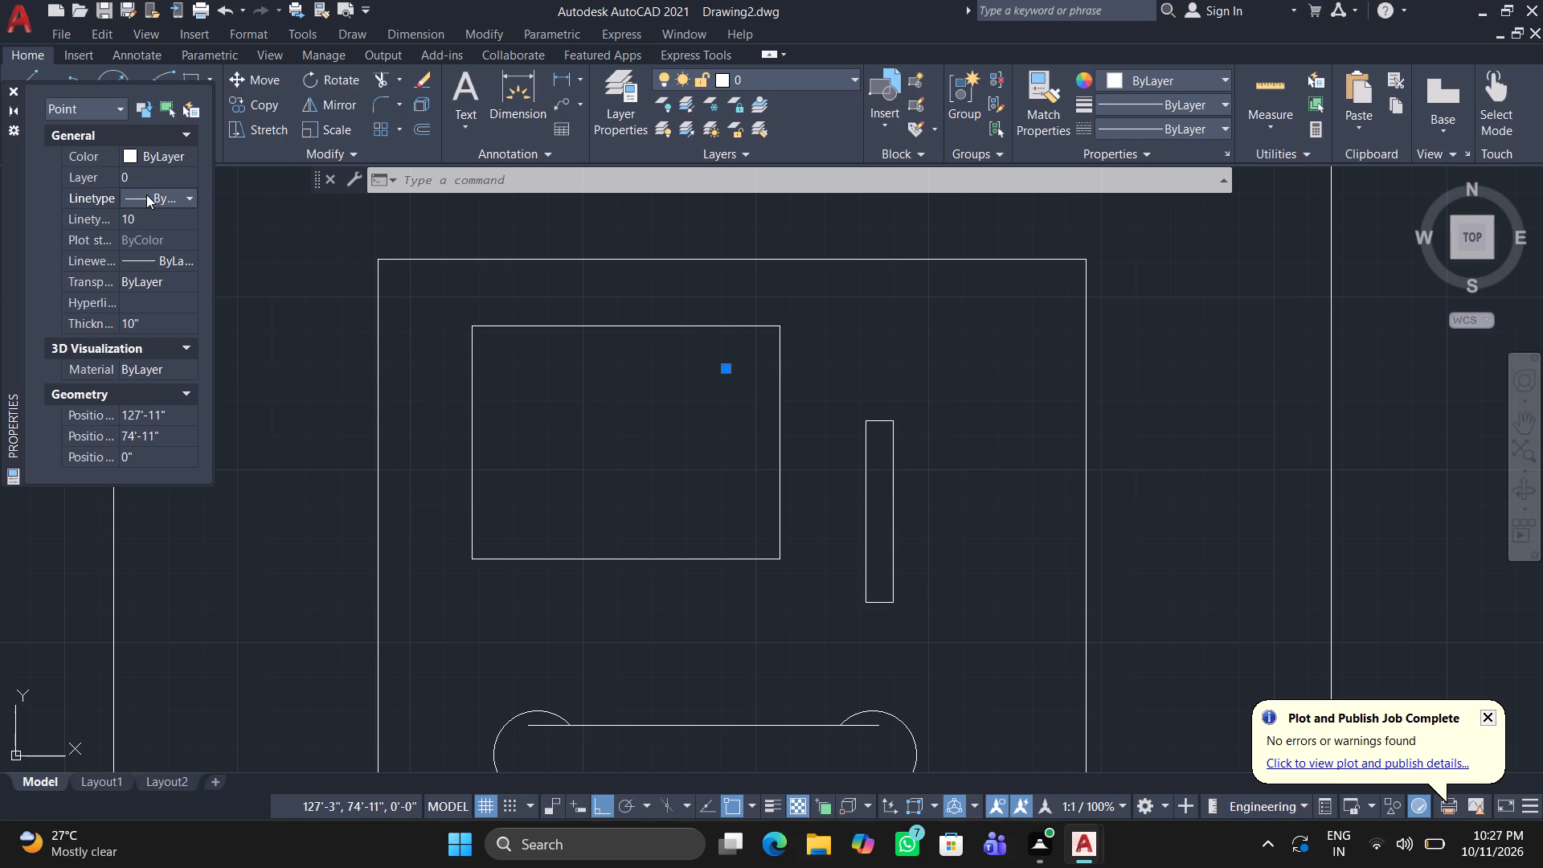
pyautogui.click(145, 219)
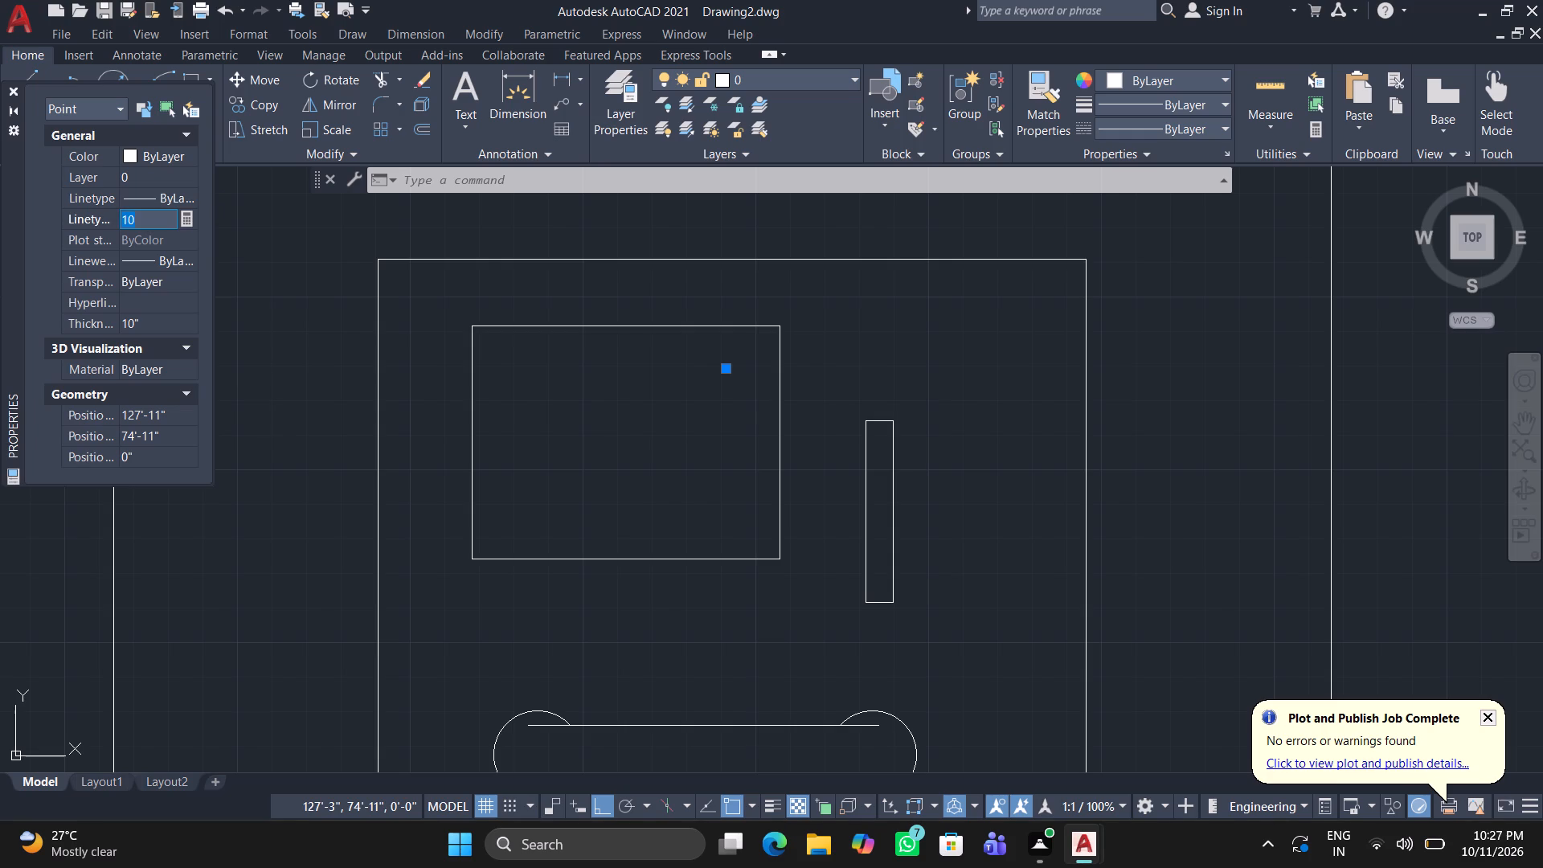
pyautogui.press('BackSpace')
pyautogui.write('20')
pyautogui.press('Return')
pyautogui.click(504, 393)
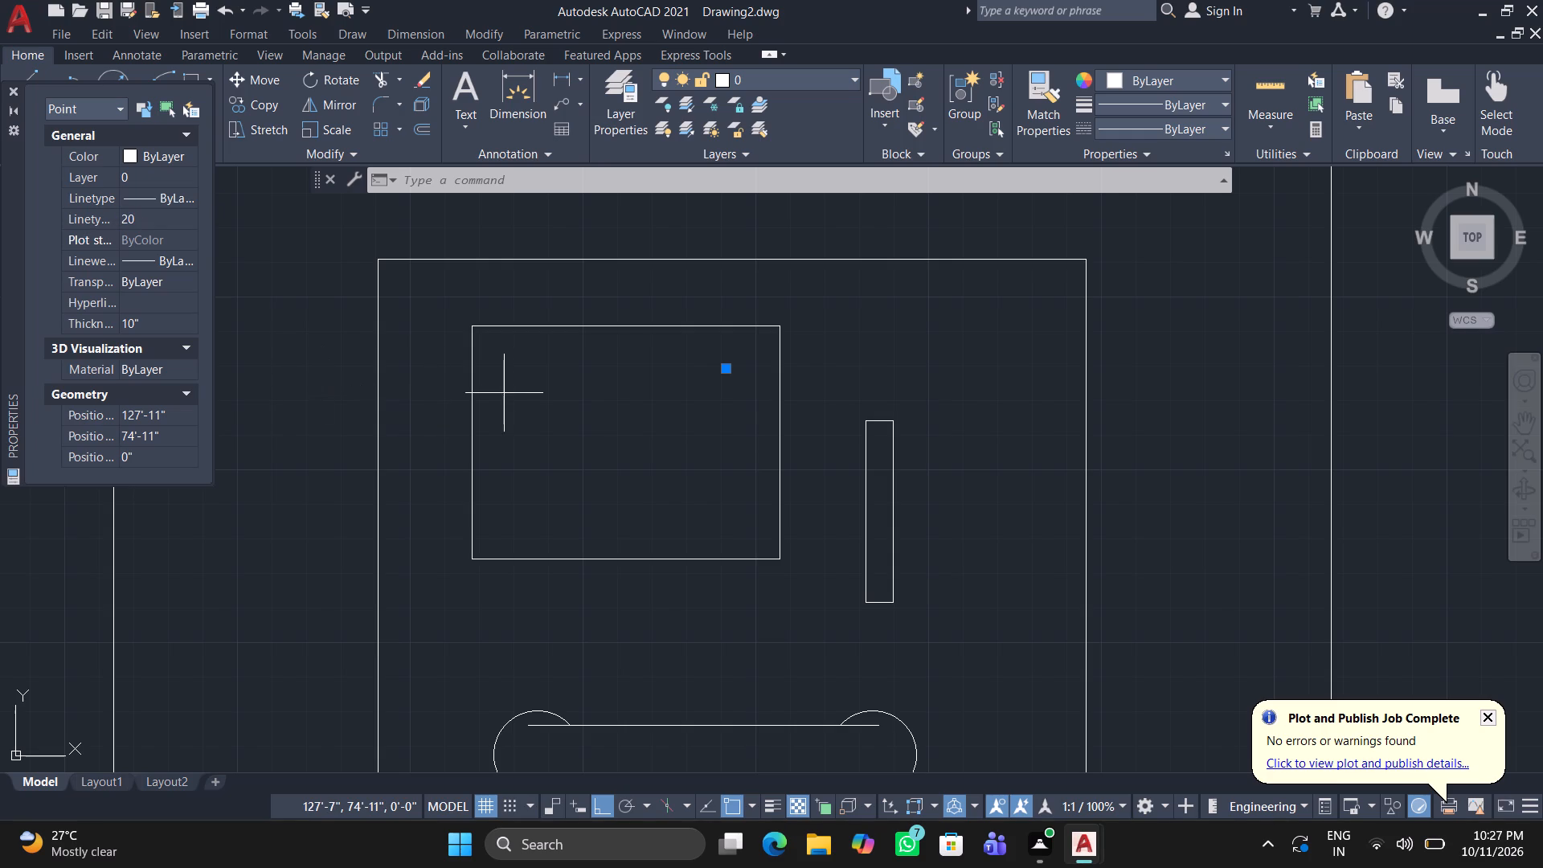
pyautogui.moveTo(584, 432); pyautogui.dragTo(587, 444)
# Close the object properties and delete the point from the inner rectangle.
pyautogui.moveTo(694, 340); pyautogui.dragTo(725, 387)
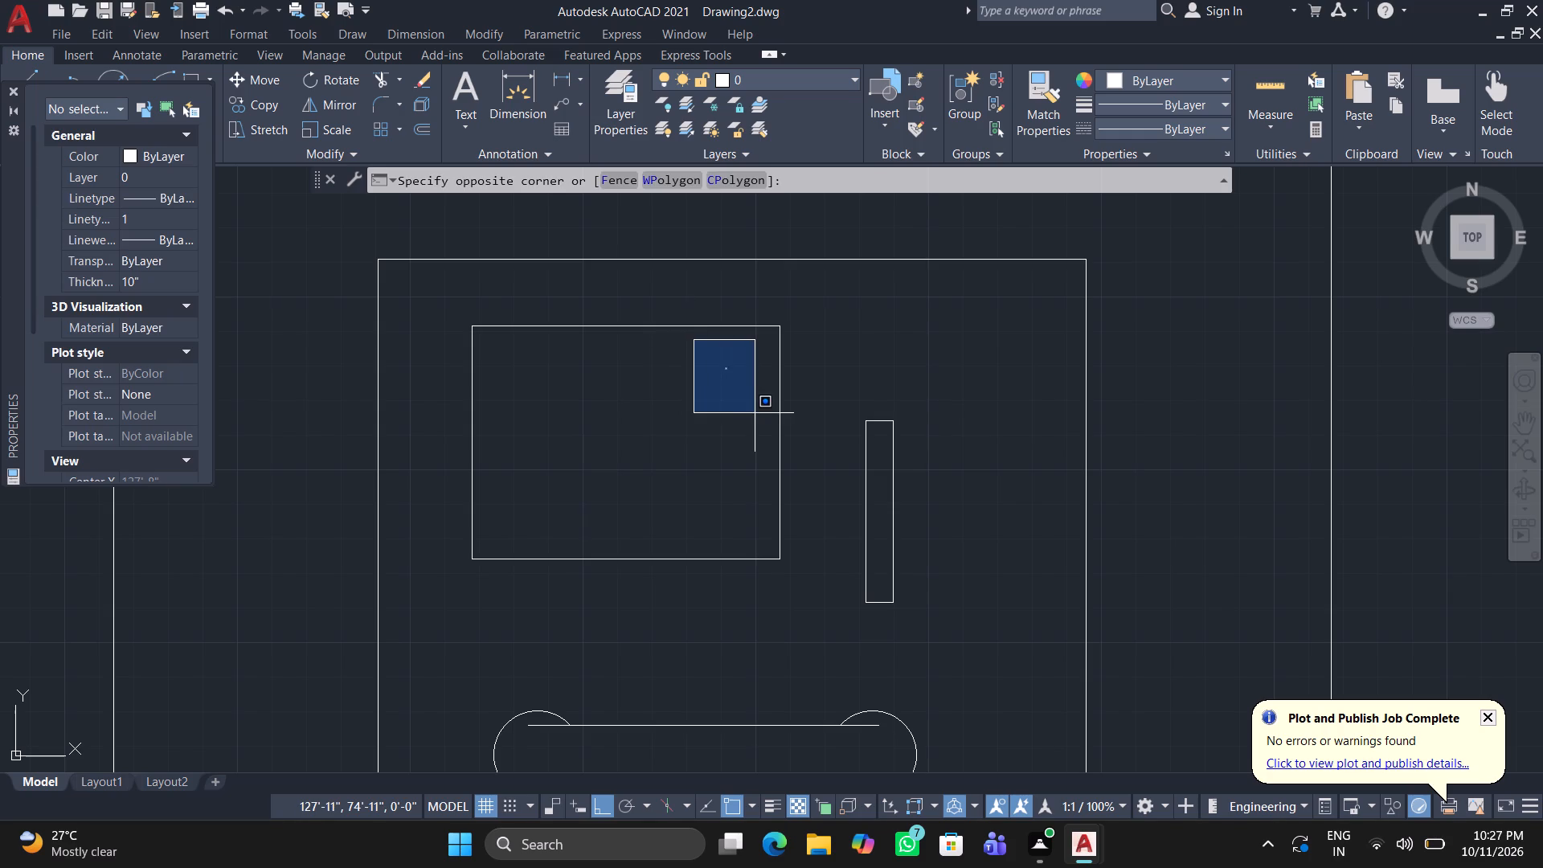
pyautogui.click(757, 414)
pyautogui.scroll(-3, 28, 321)
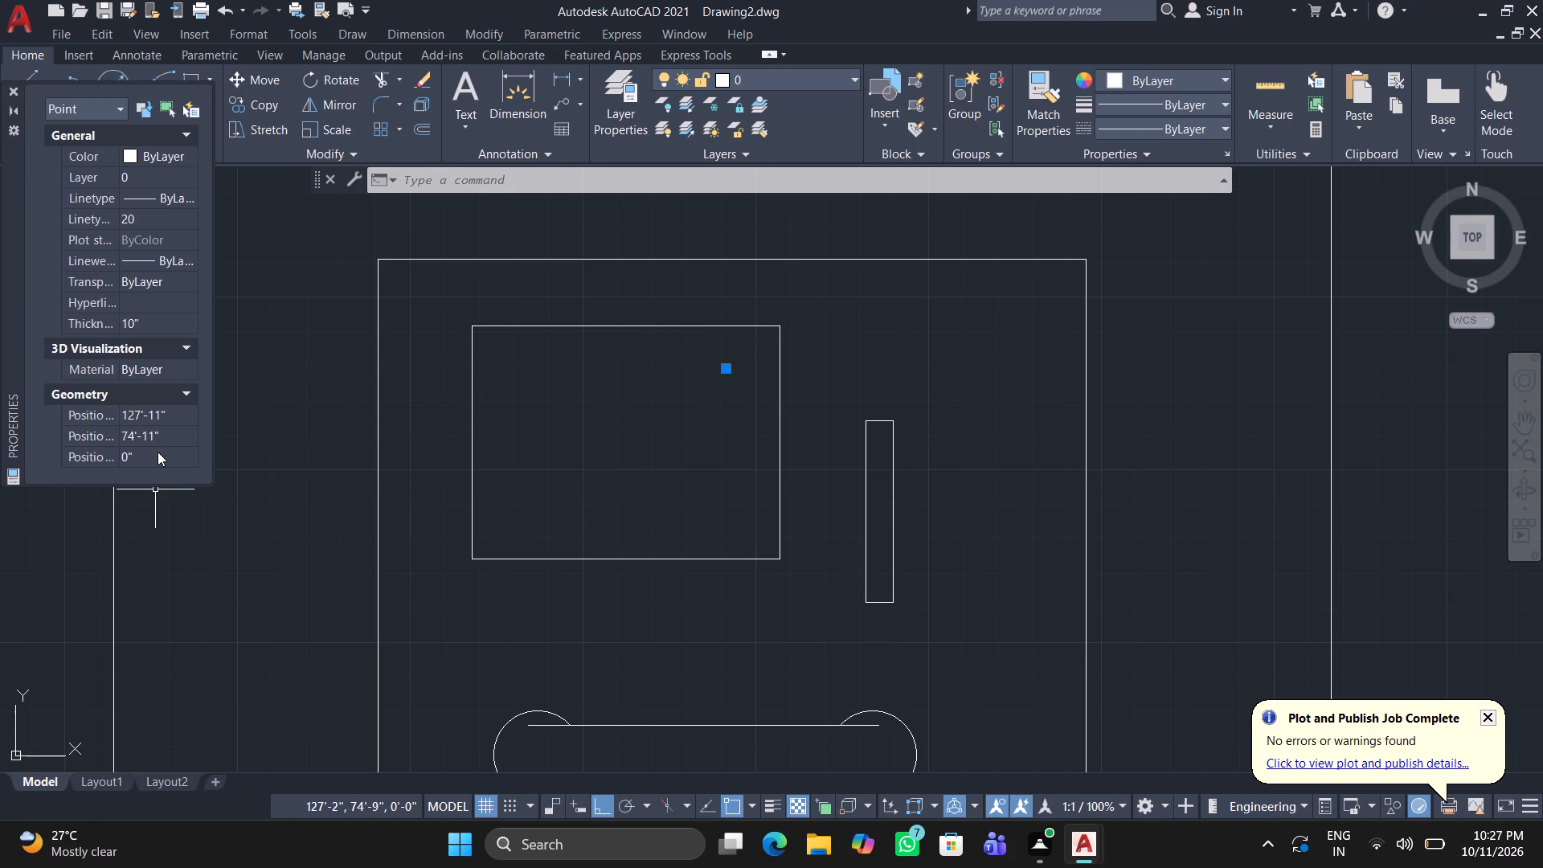
pyautogui.scroll(3, 150, 444)
pyautogui.click(15, 88)
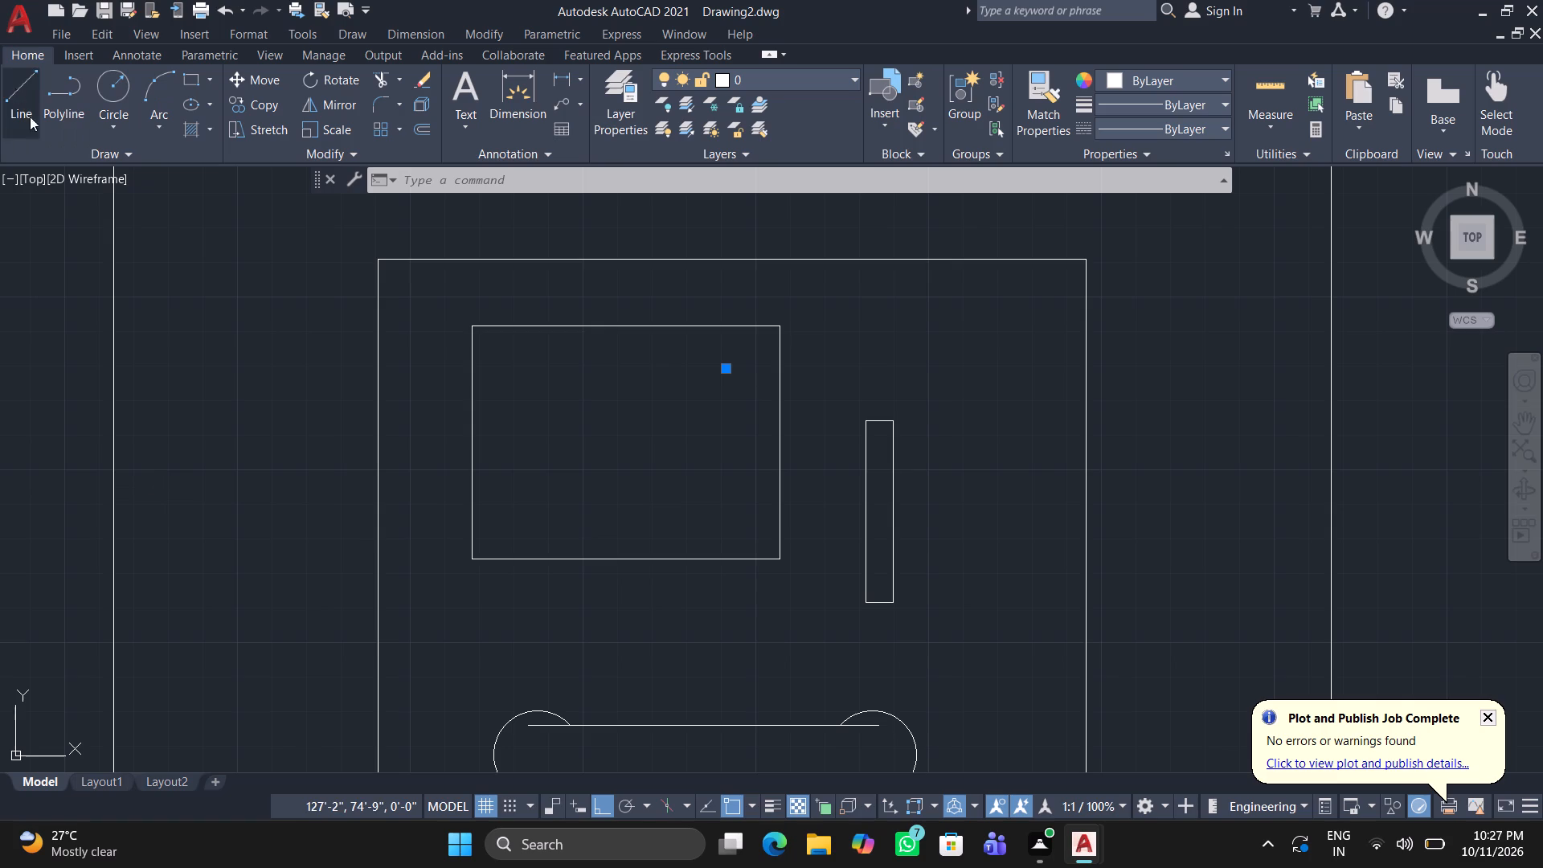
pyautogui.rightClick(593, 399)
pyautogui.rightClick(593, 397)
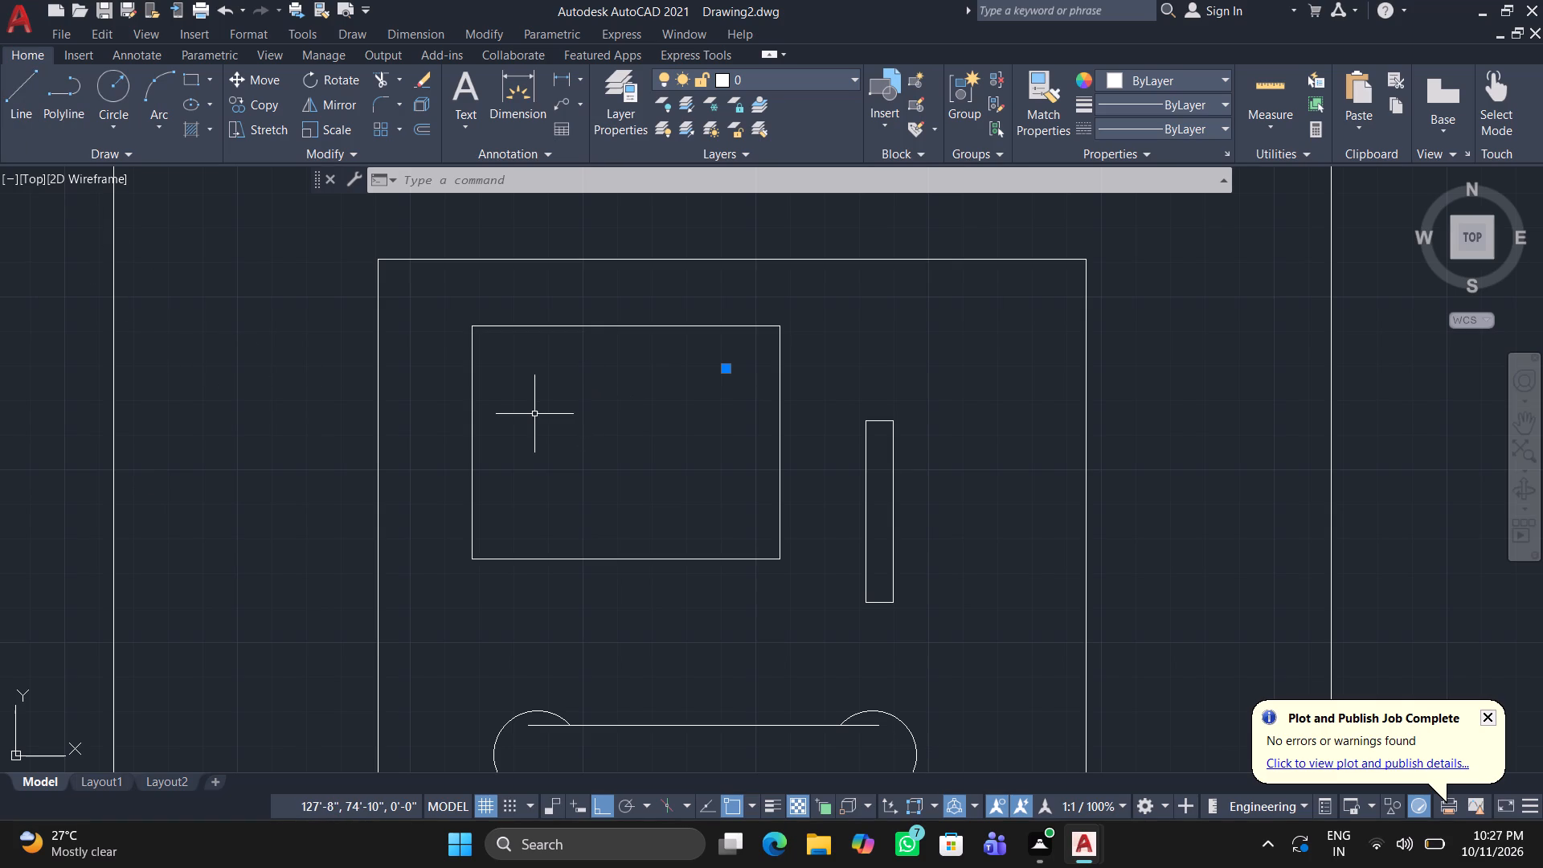
pyautogui.moveTo(684, 349); pyautogui.dragTo(690, 363)
pyautogui.click(758, 412)
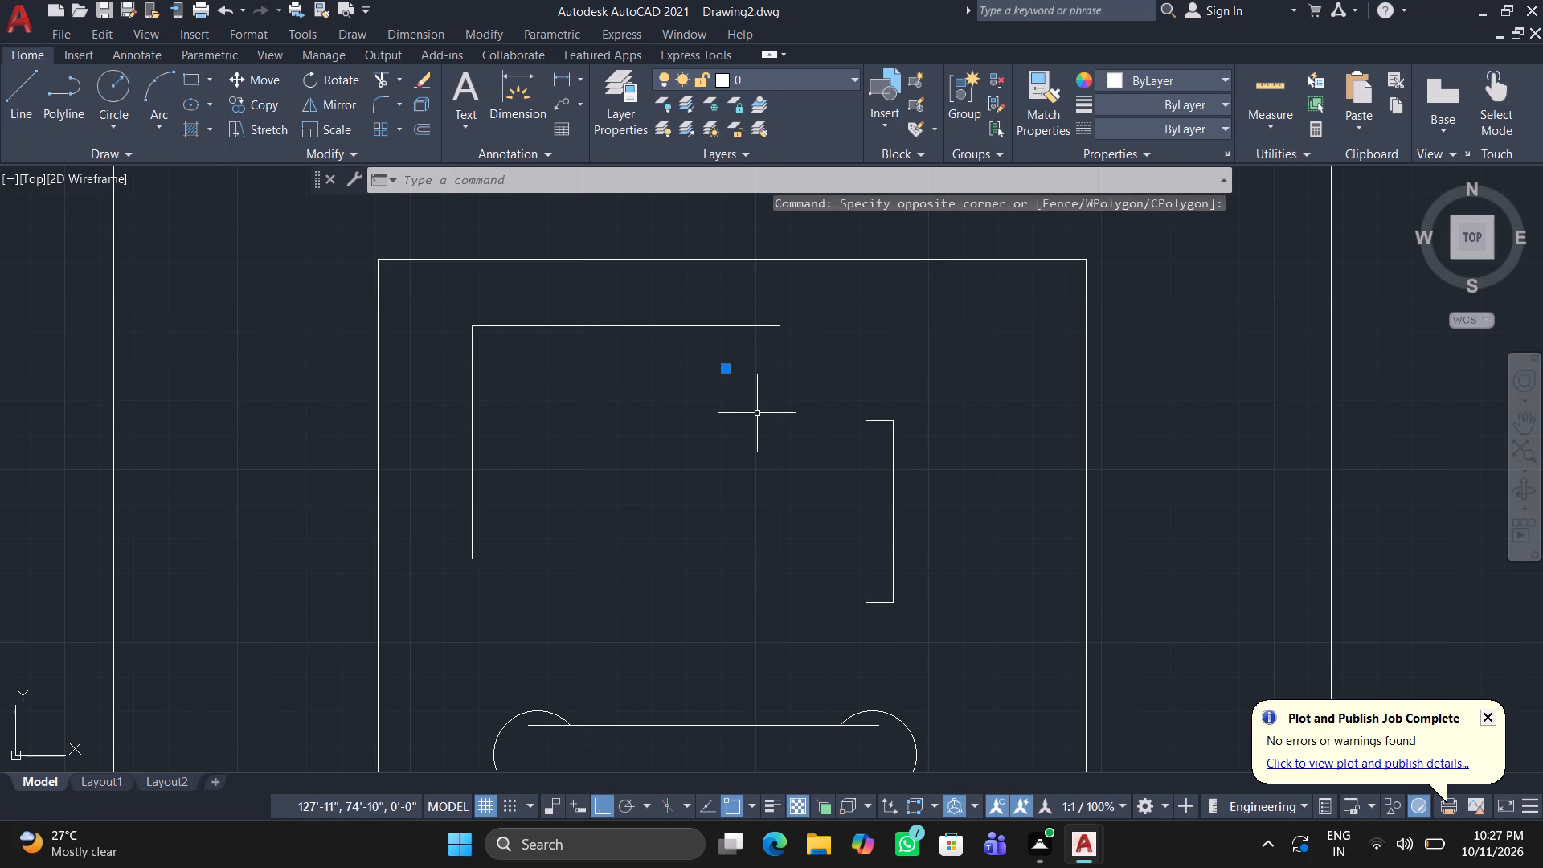
pyautogui.press('Delete')
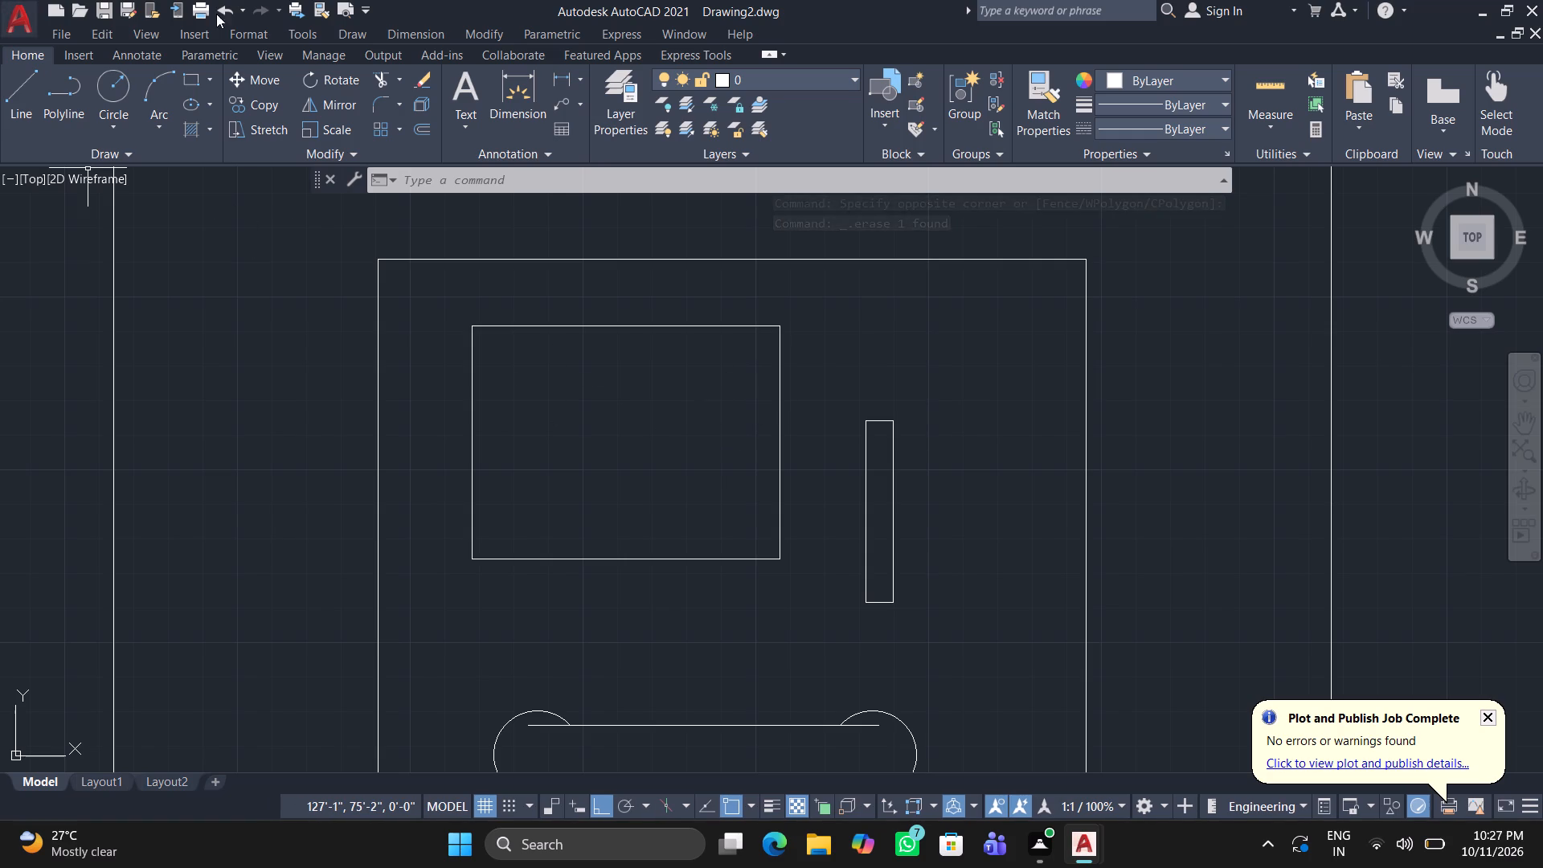
# Draw a tiny circle inside the larger inner rectangle near its upper-right corner.
pyautogui.scroll(-2, 691, 439)
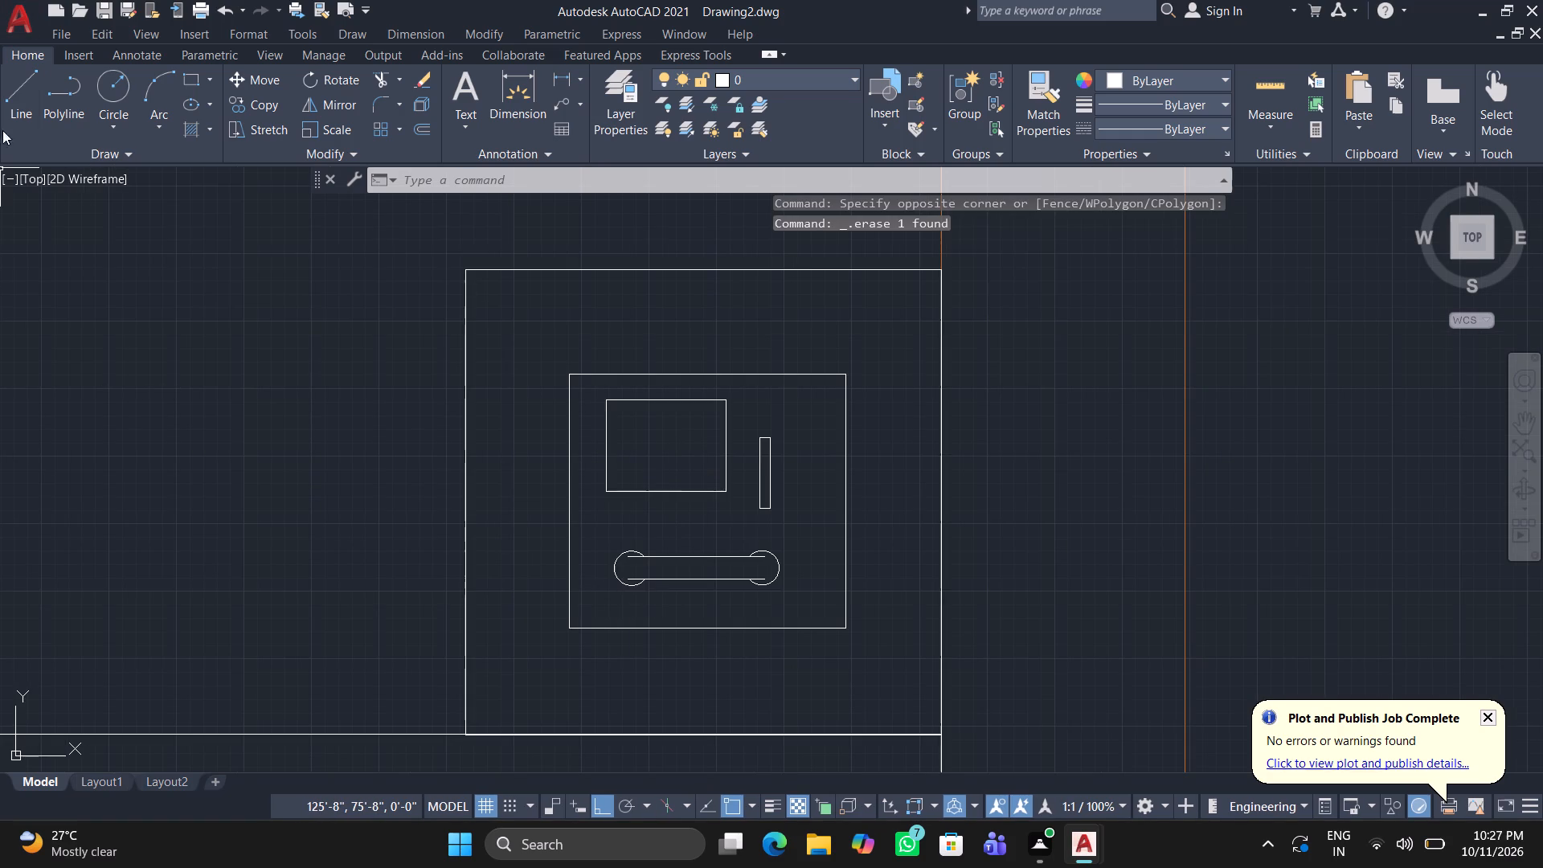
pyautogui.click(116, 76)
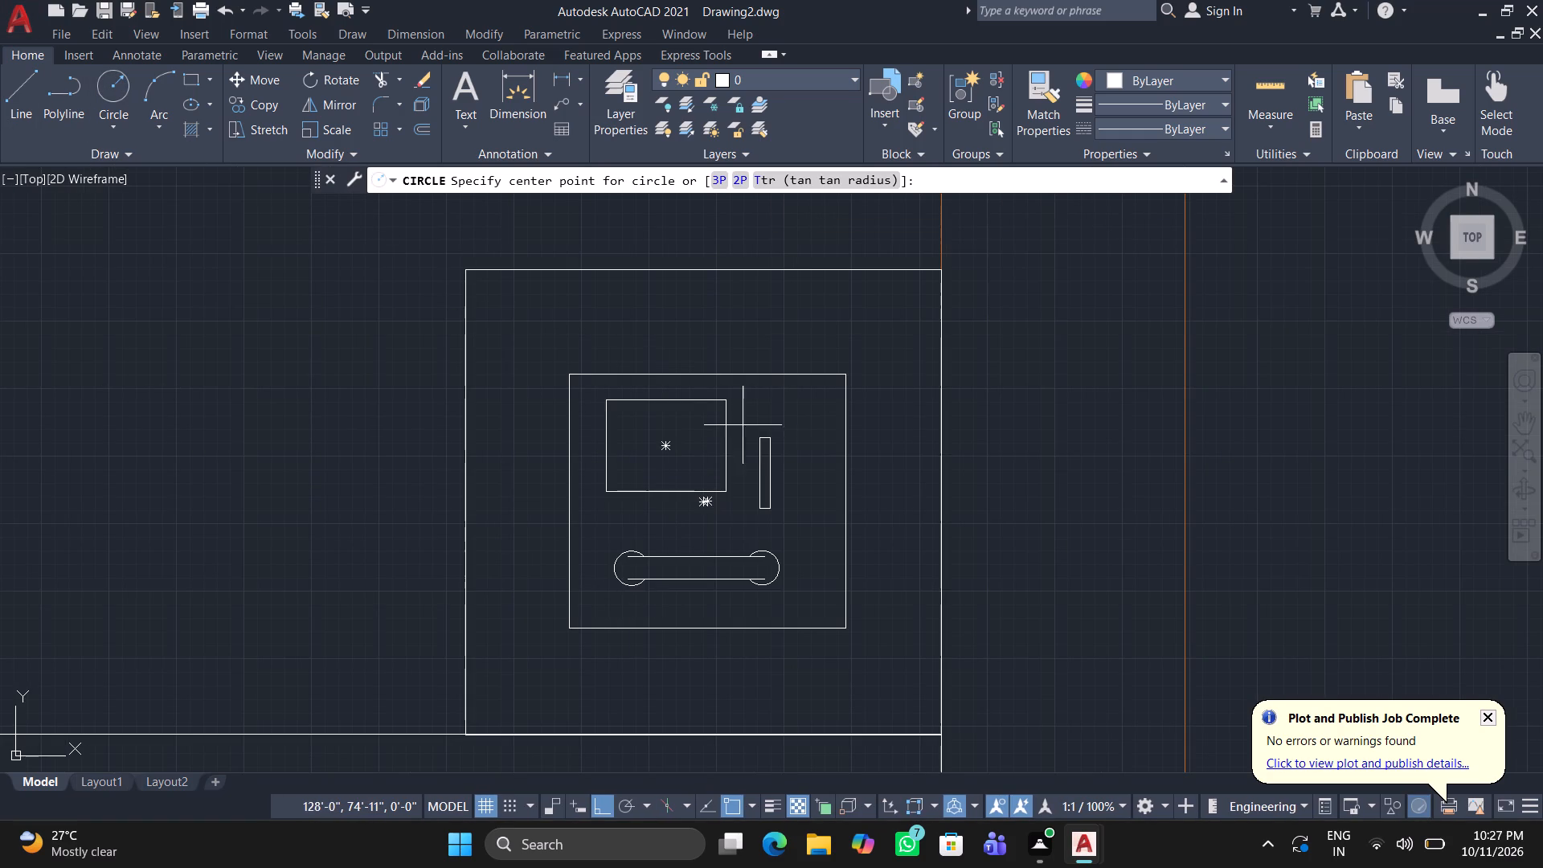
pyautogui.scroll(2, 710, 417)
pyautogui.click(689, 411)
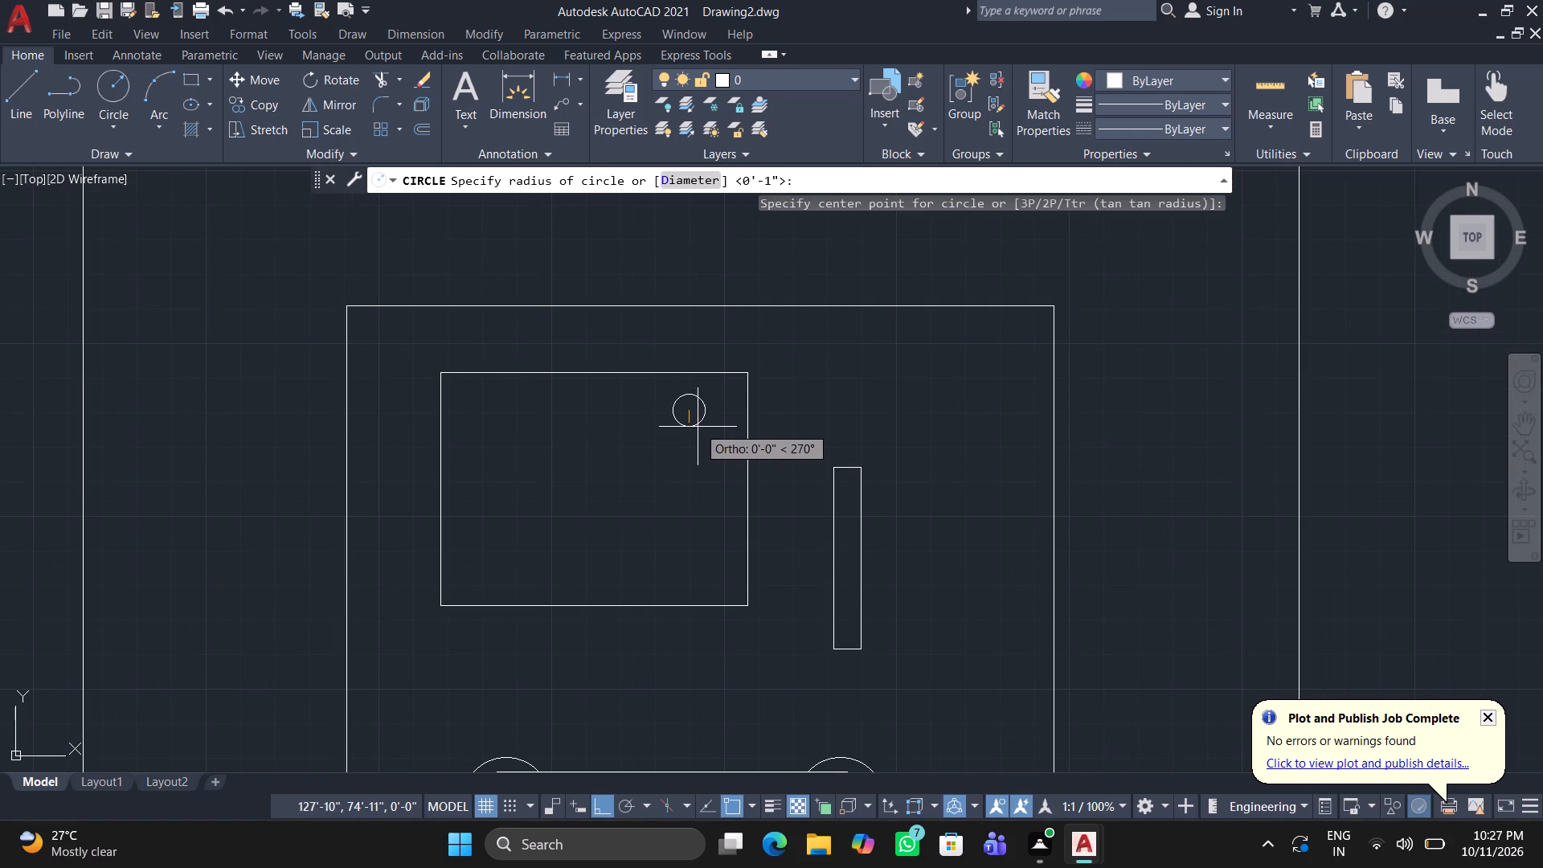
pyautogui.click(695, 415)
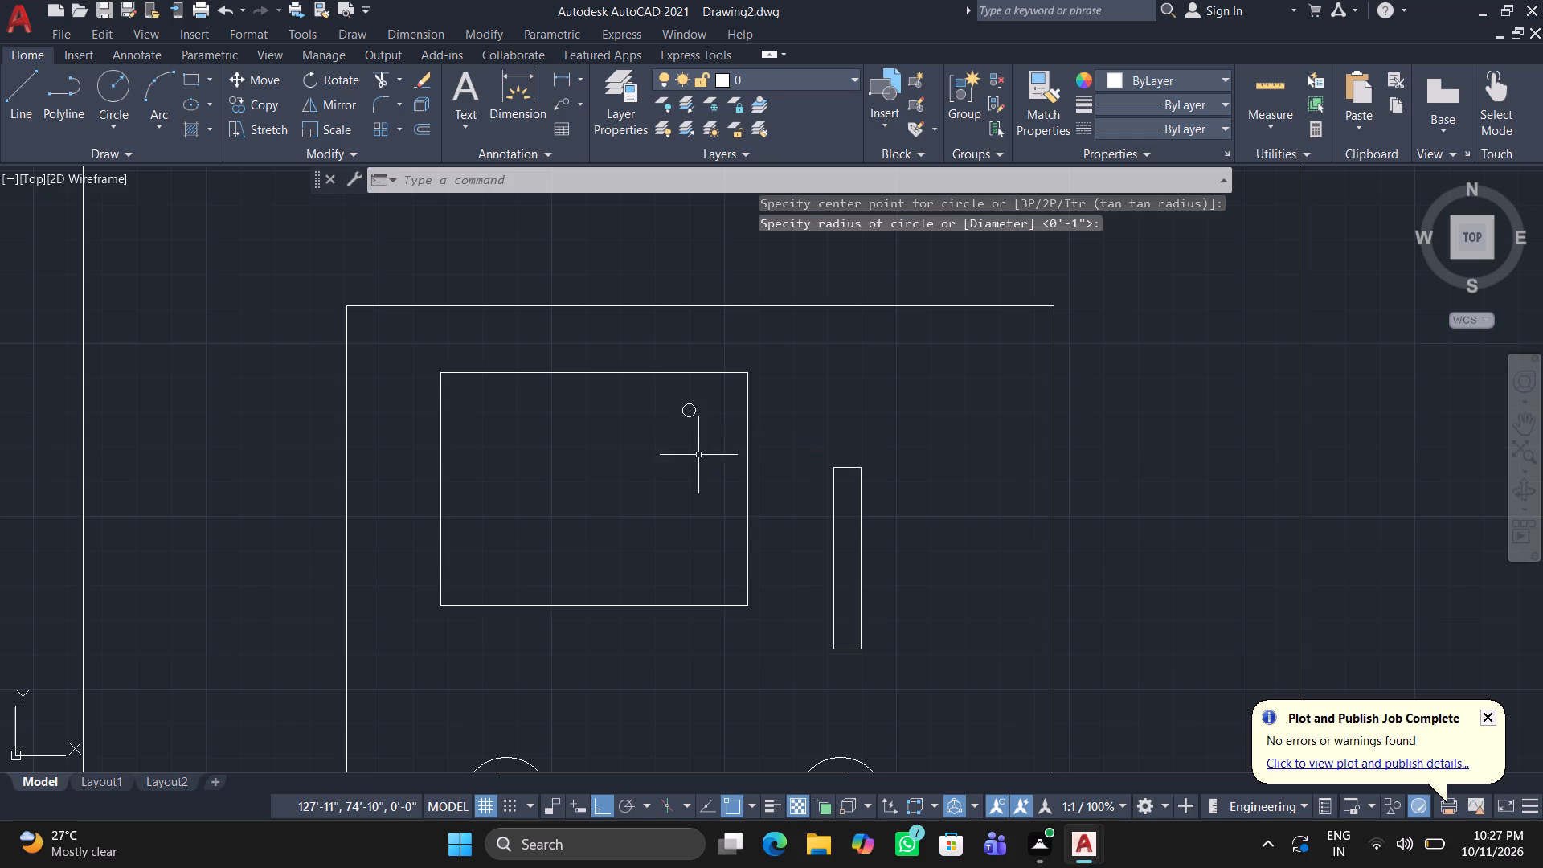
# Copy the tiny circle straight down twice, about 1" and 2" below the original, making a column of three.
pyautogui.moveTo(671, 403); pyautogui.dragTo(682, 412)
pyautogui.click(726, 455)
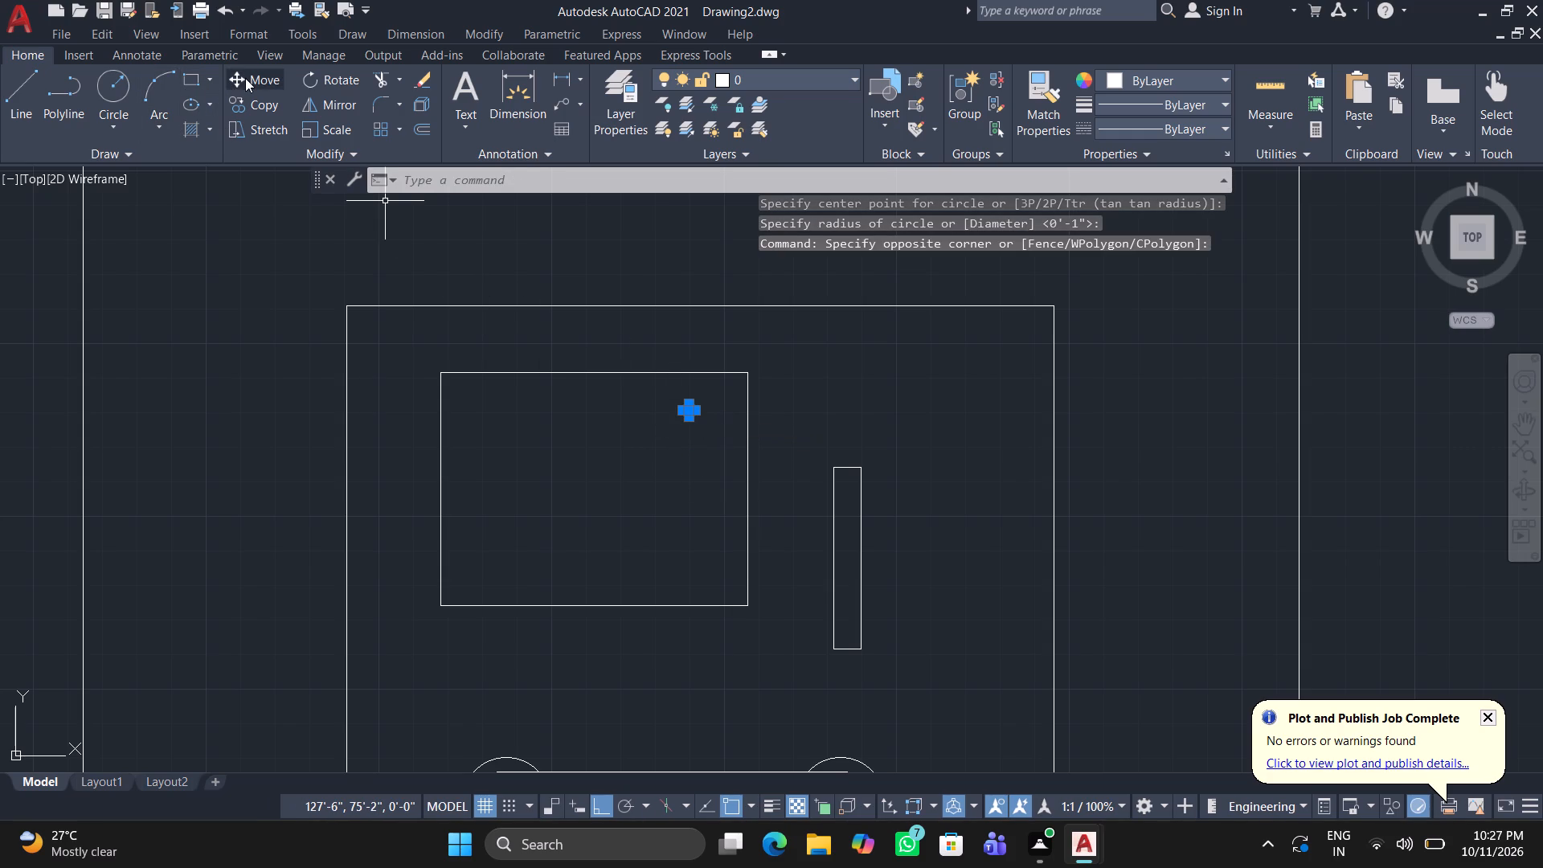
pyautogui.click(242, 101)
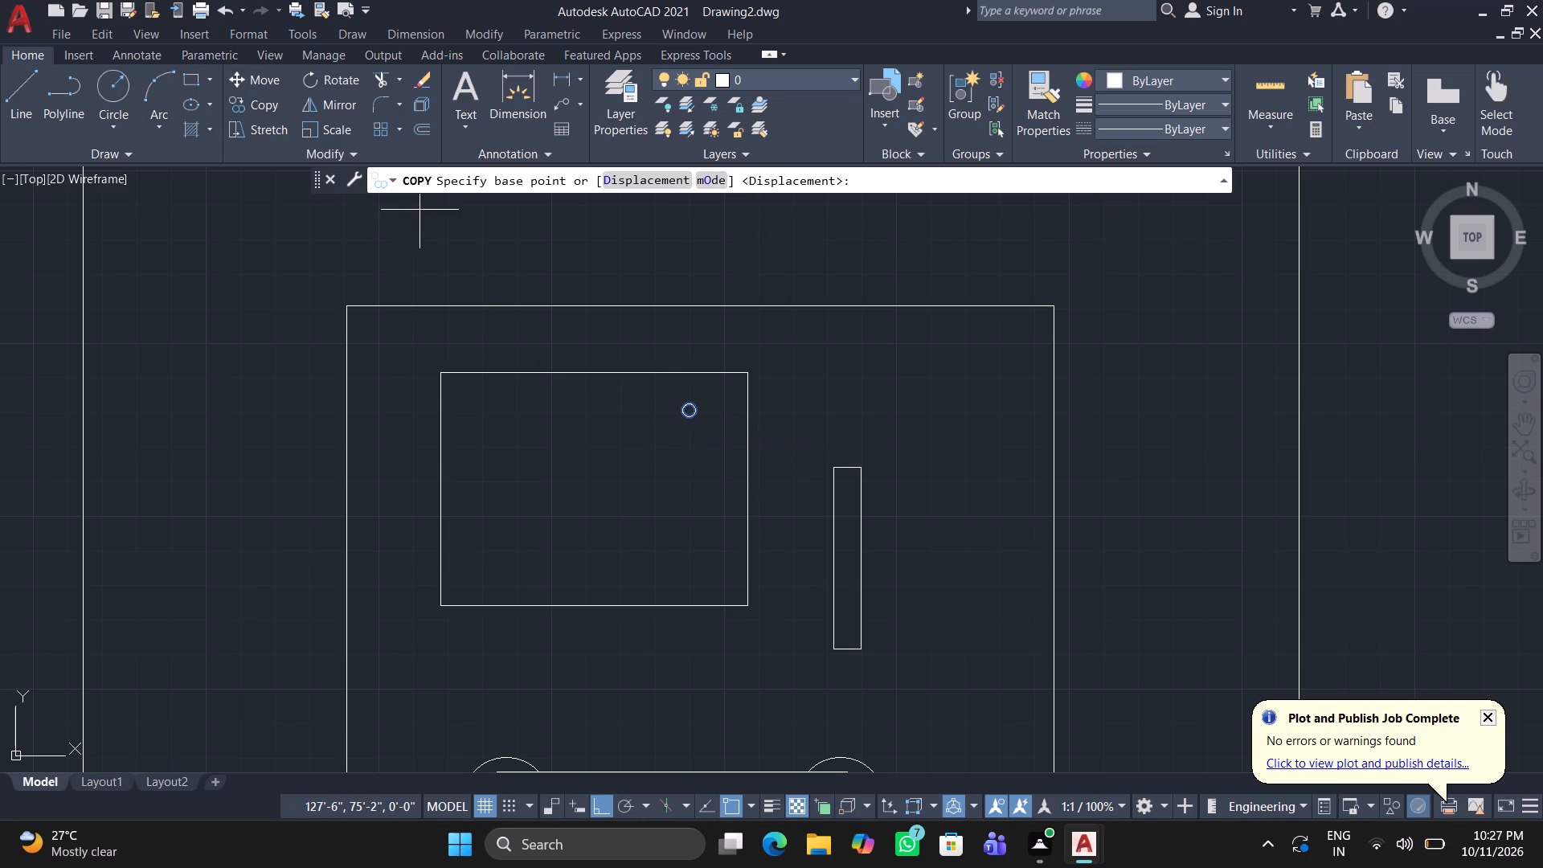
pyautogui.click(692, 408)
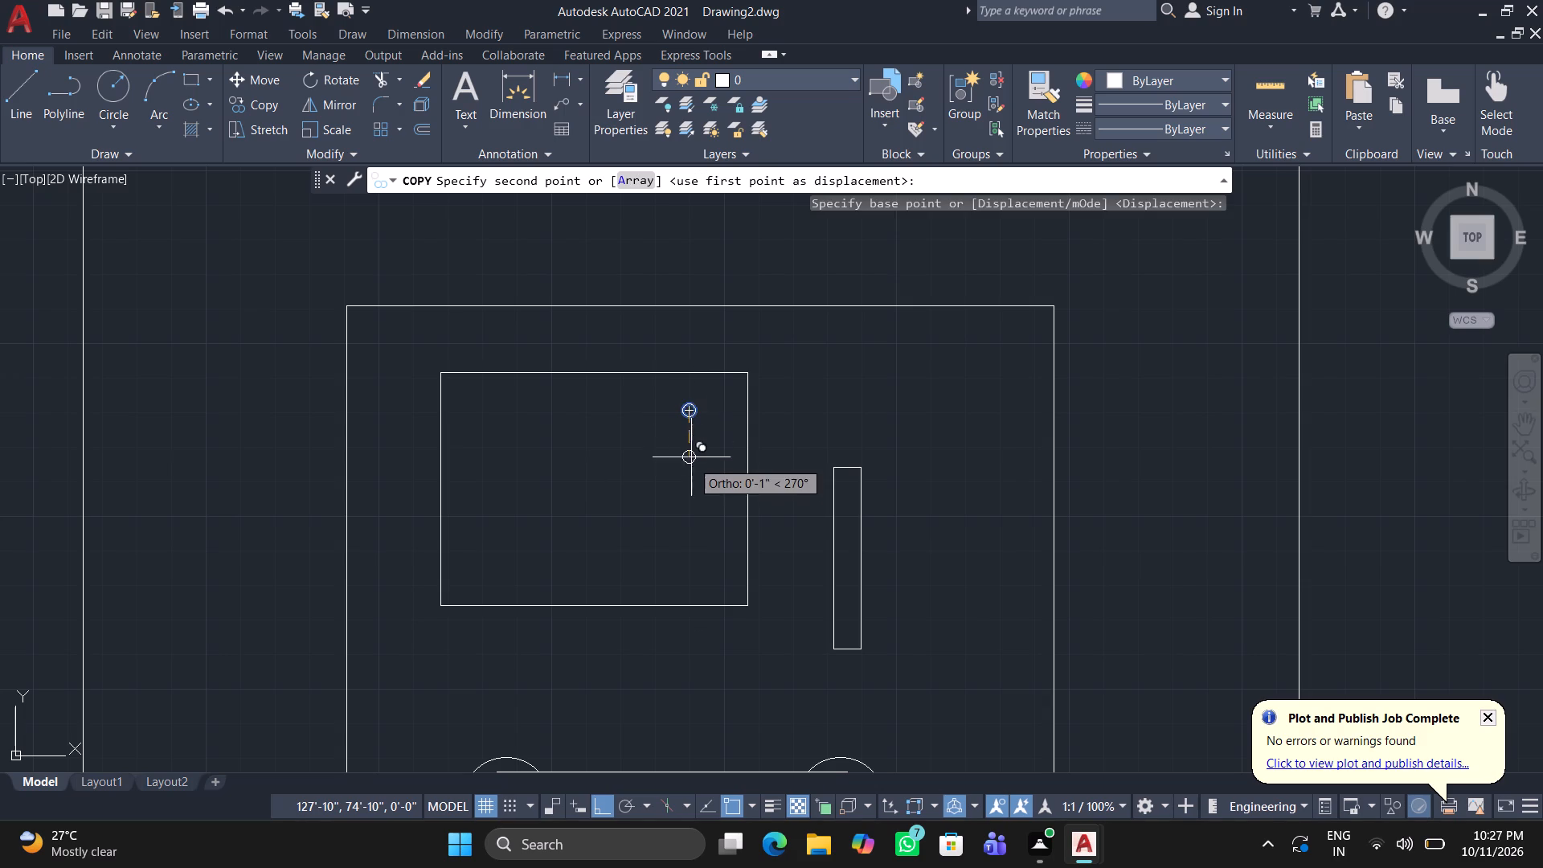
pyautogui.click(692, 483)
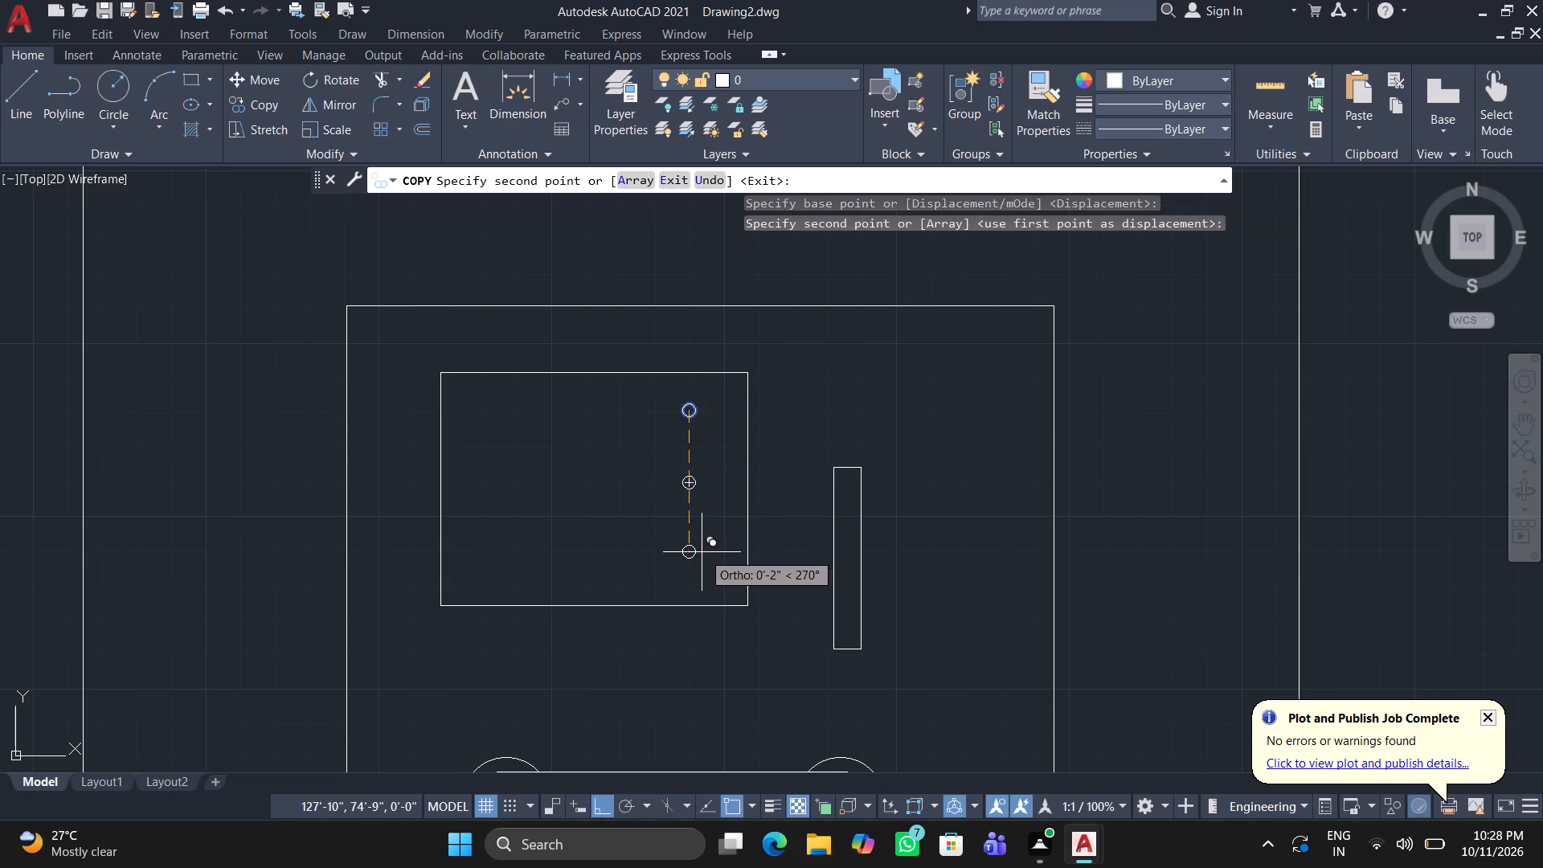
pyautogui.click(702, 552)
pyautogui.press('space')
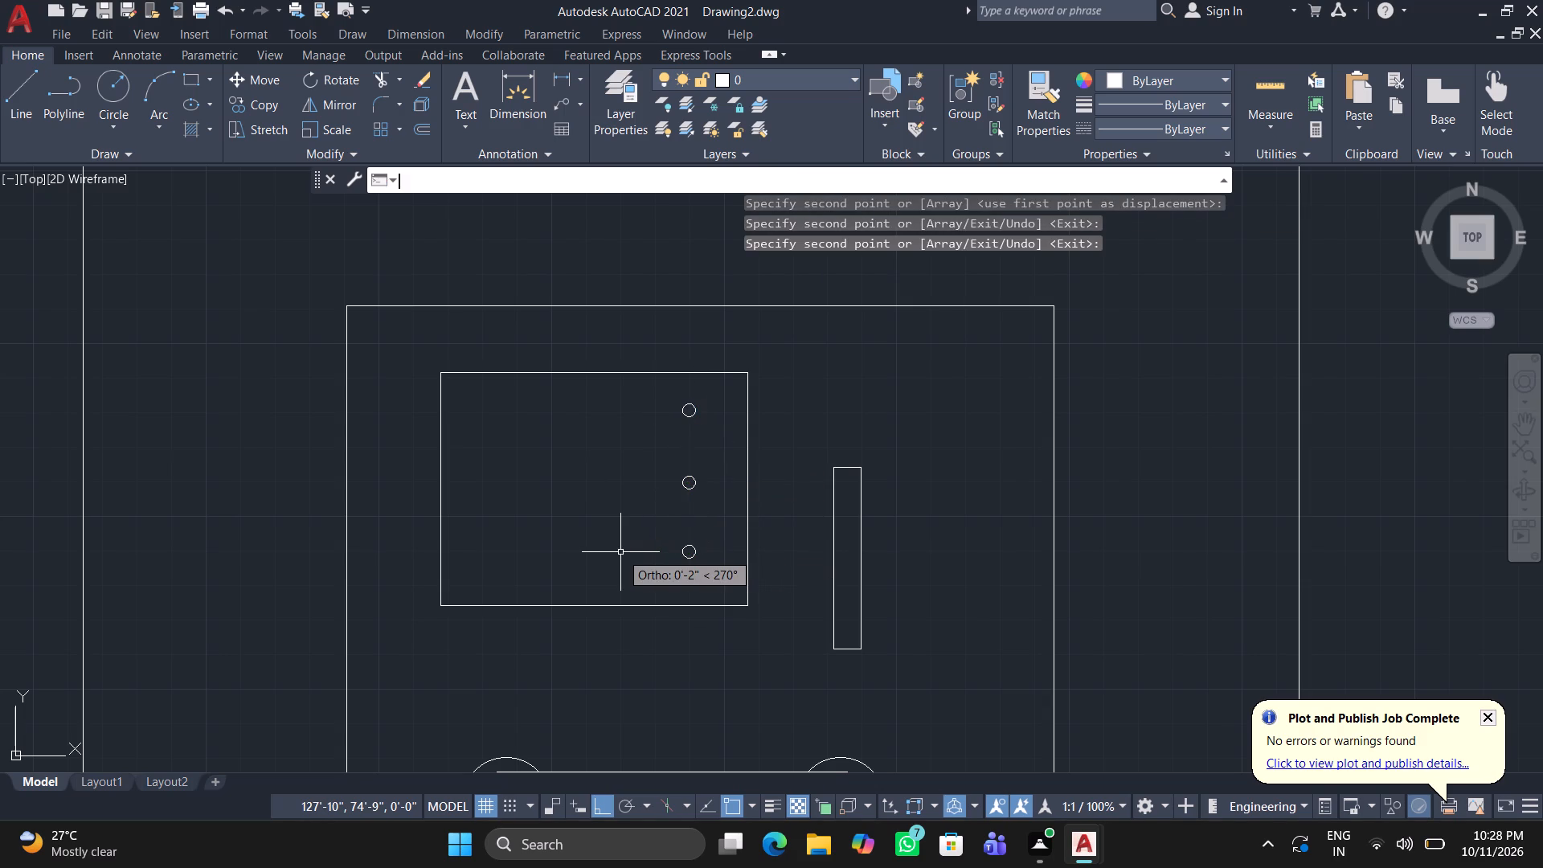
# Copy the column of three circles leftward twice, about 1" and 3" away, making a three-by-three grid in the rectangle.
pyautogui.moveTo(661, 395); pyautogui.dragTo(671, 420)
pyautogui.click(718, 582)
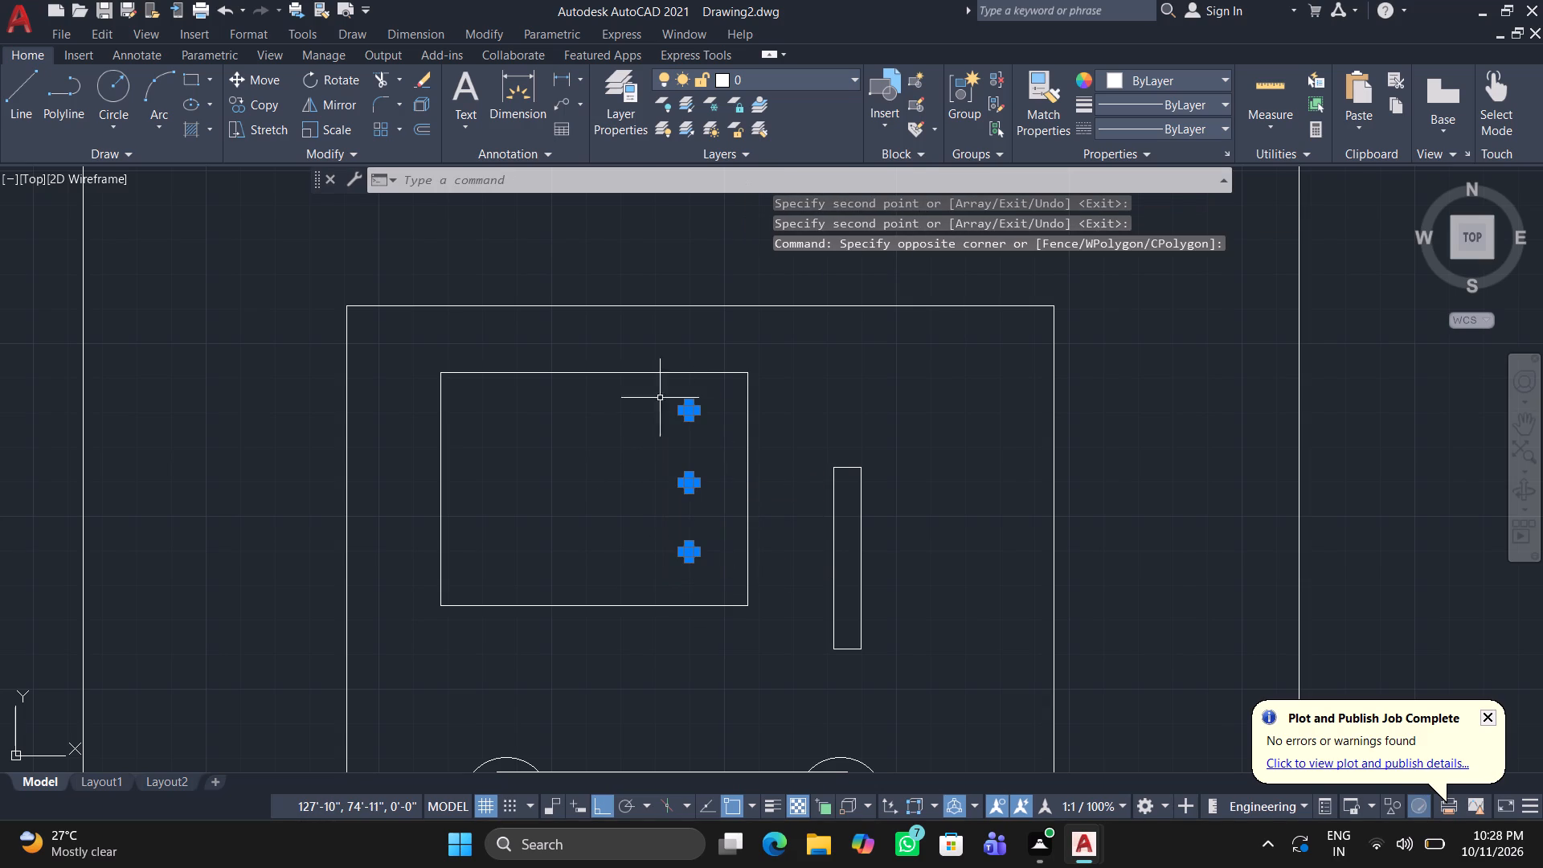
pyautogui.moveTo(231, 102); pyautogui.dragTo(241, 111)
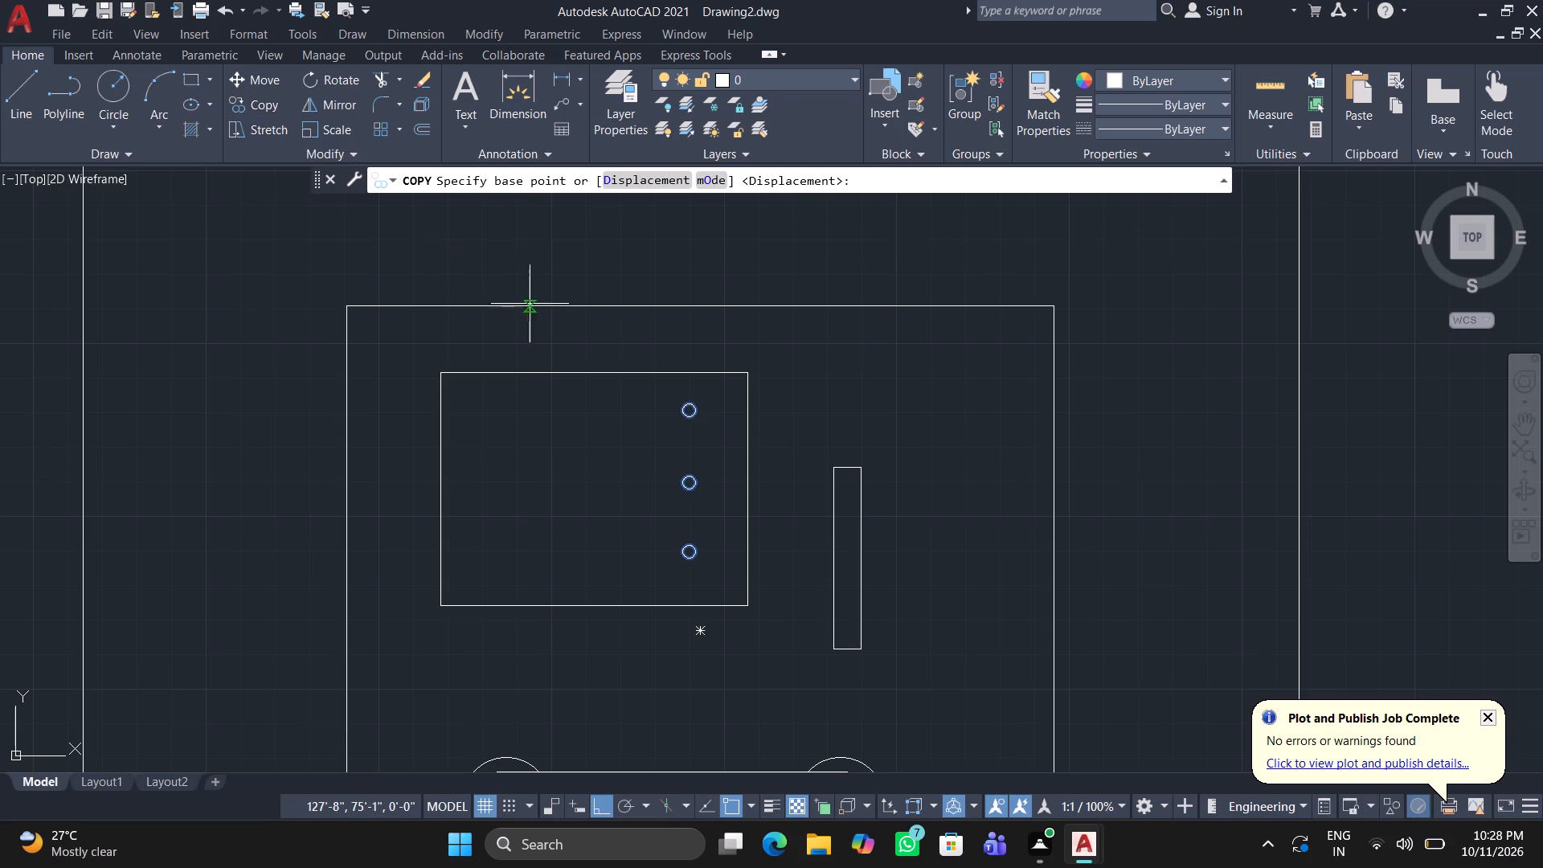
pyautogui.moveTo(688, 403); pyautogui.dragTo(677, 403)
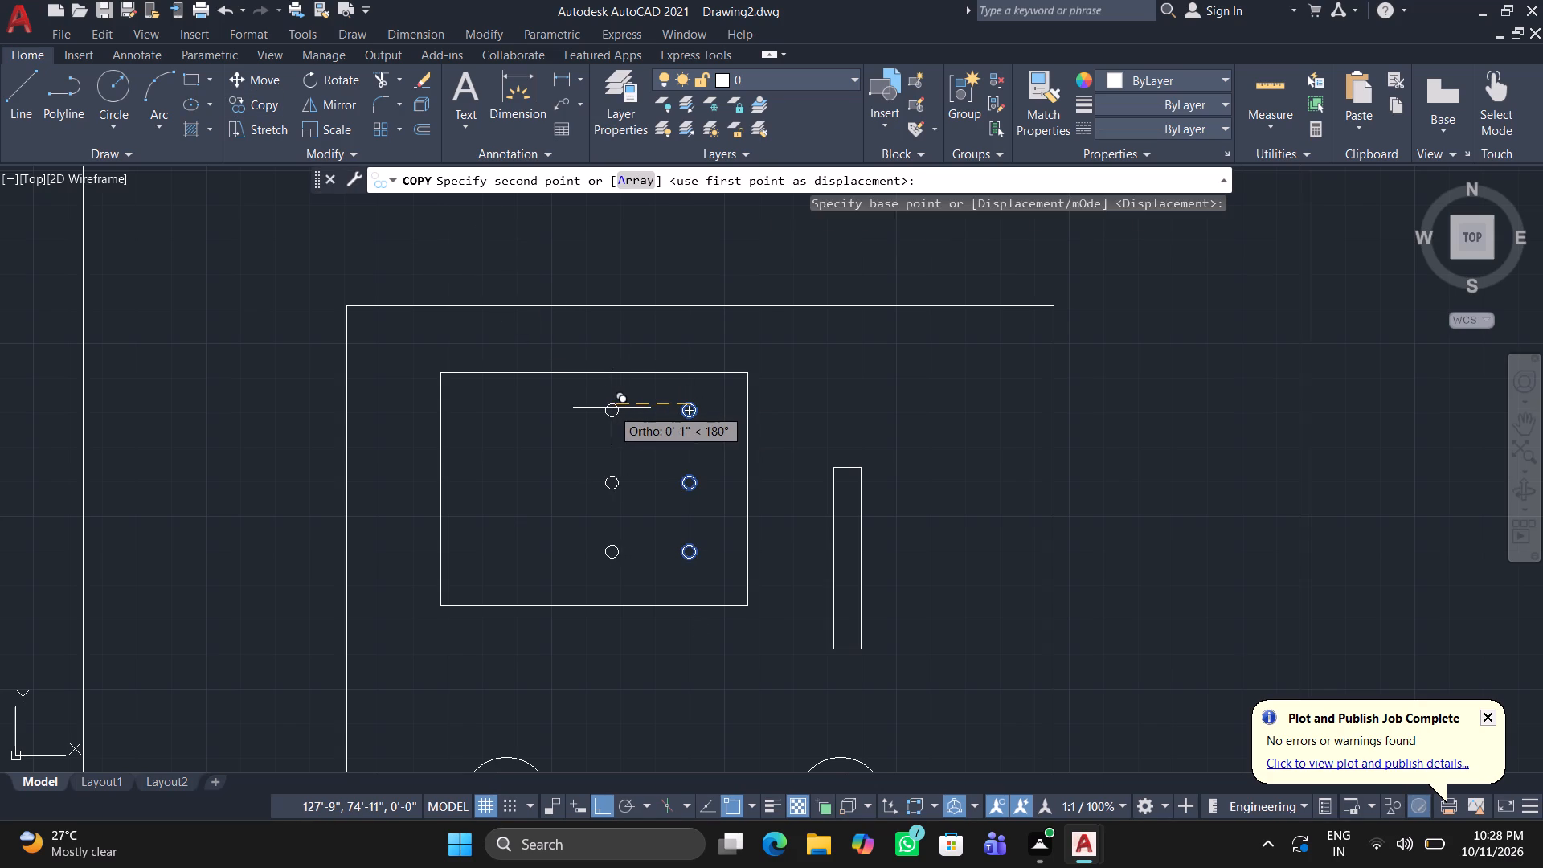
pyautogui.click(597, 409)
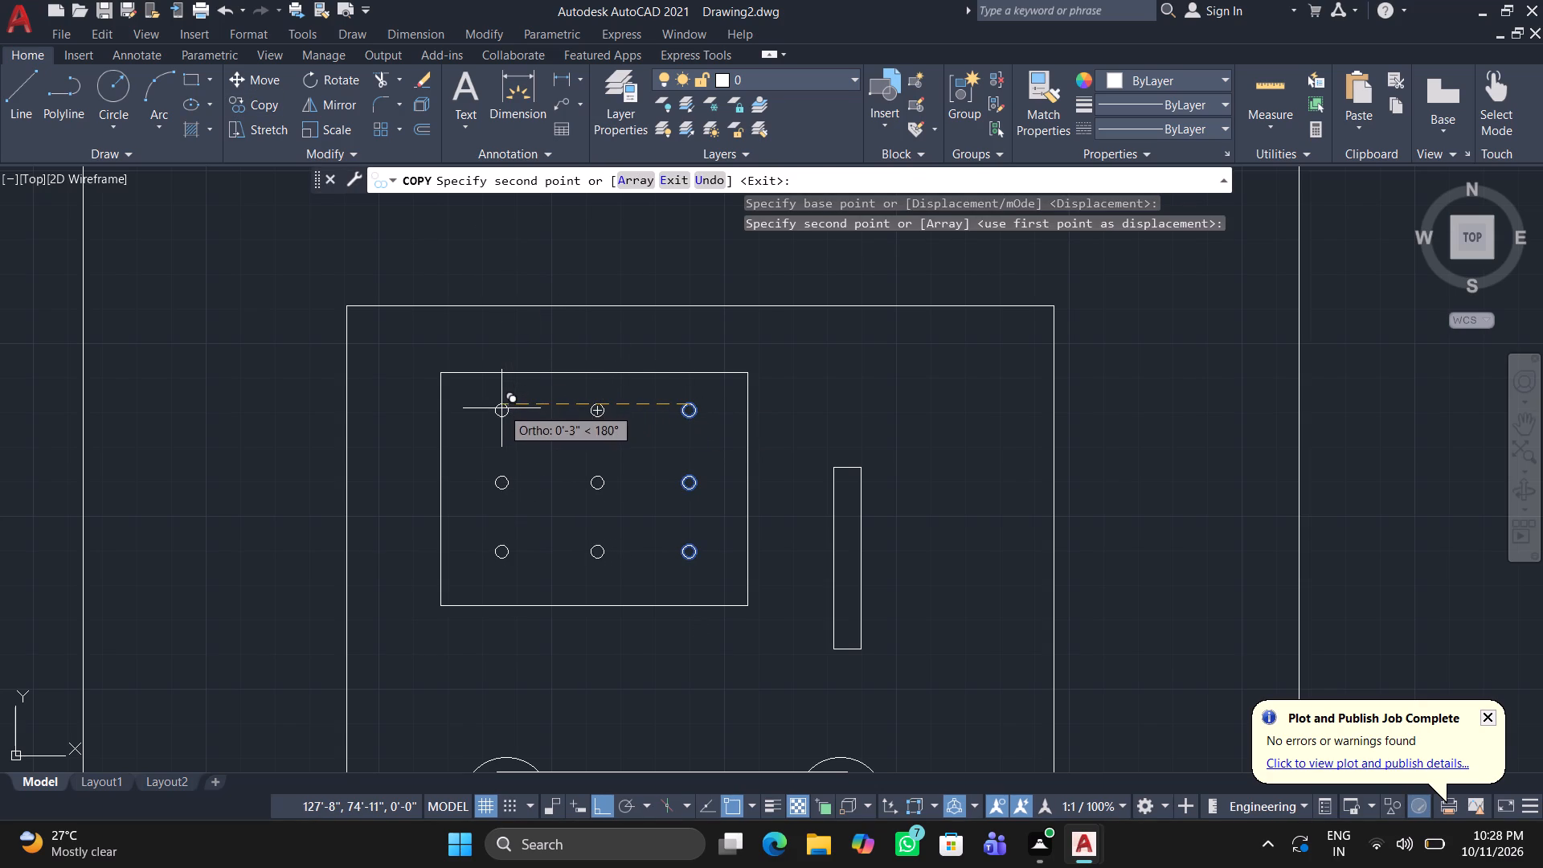
pyautogui.click(501, 410)
pyautogui.press('space')
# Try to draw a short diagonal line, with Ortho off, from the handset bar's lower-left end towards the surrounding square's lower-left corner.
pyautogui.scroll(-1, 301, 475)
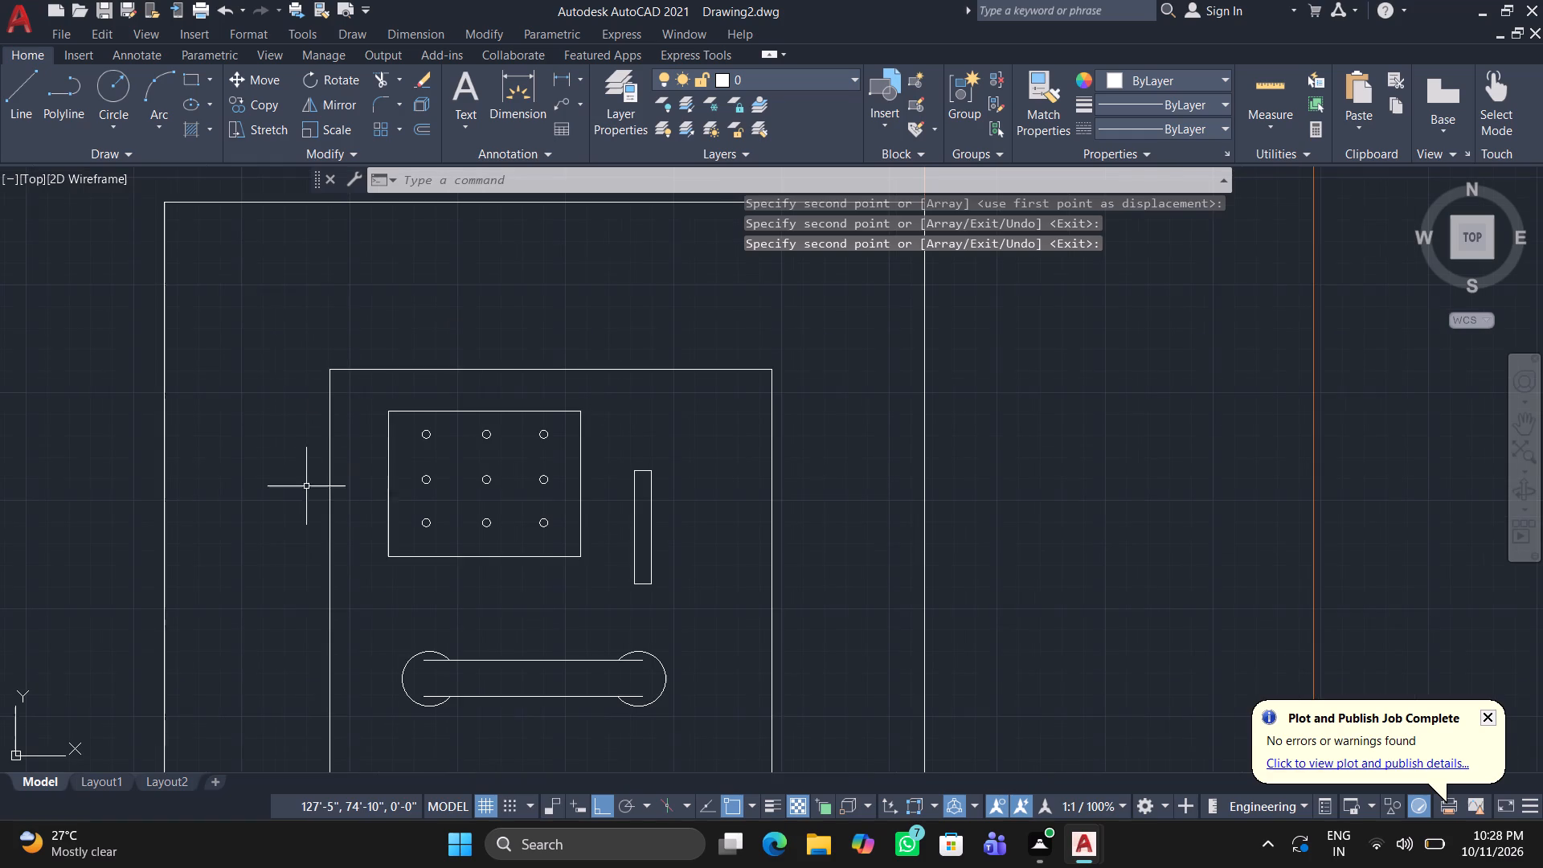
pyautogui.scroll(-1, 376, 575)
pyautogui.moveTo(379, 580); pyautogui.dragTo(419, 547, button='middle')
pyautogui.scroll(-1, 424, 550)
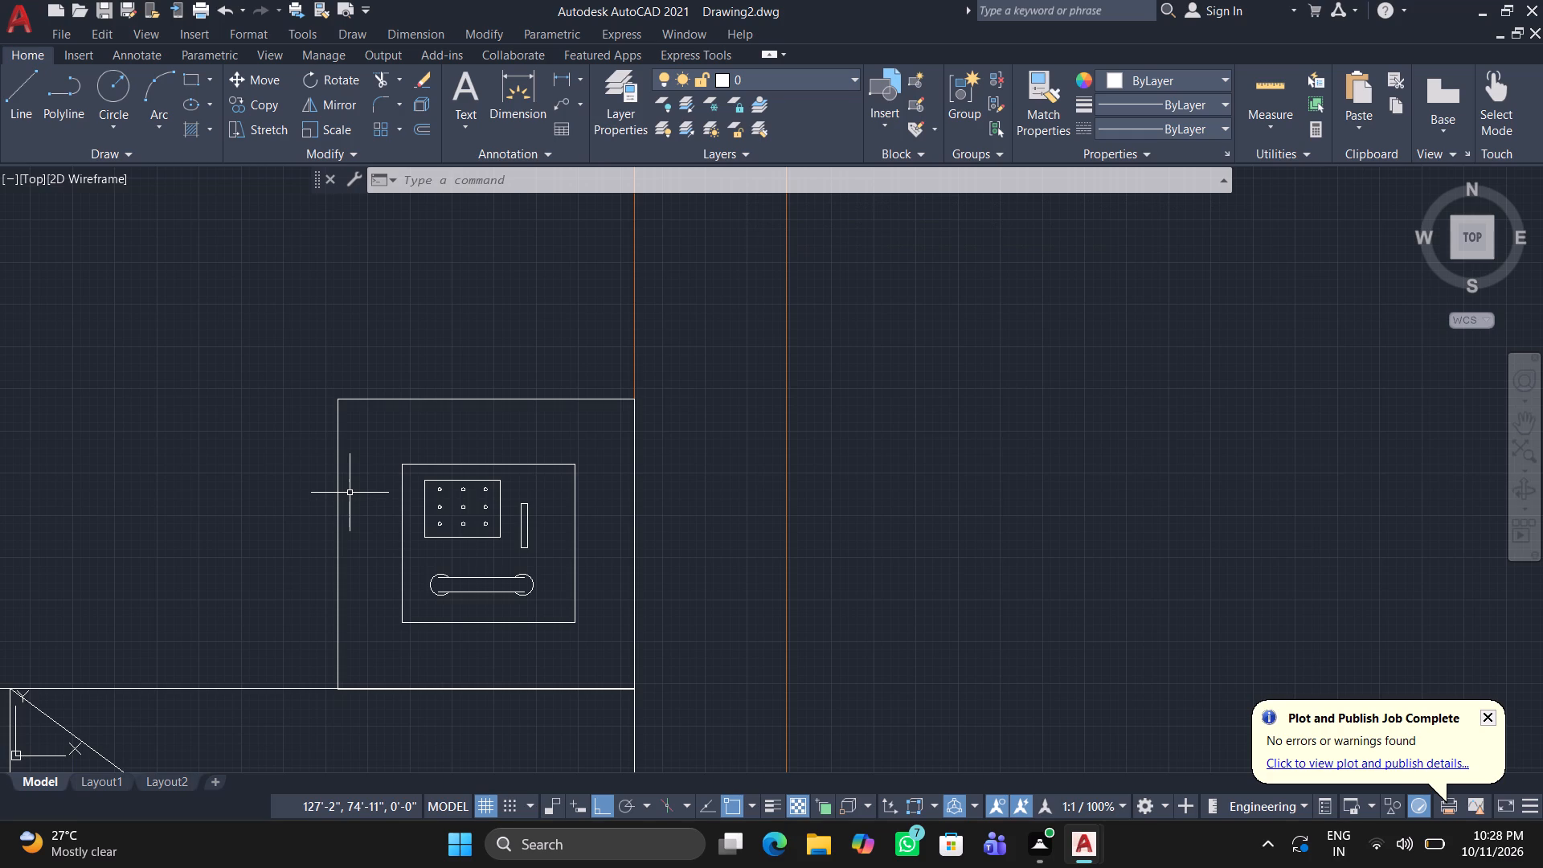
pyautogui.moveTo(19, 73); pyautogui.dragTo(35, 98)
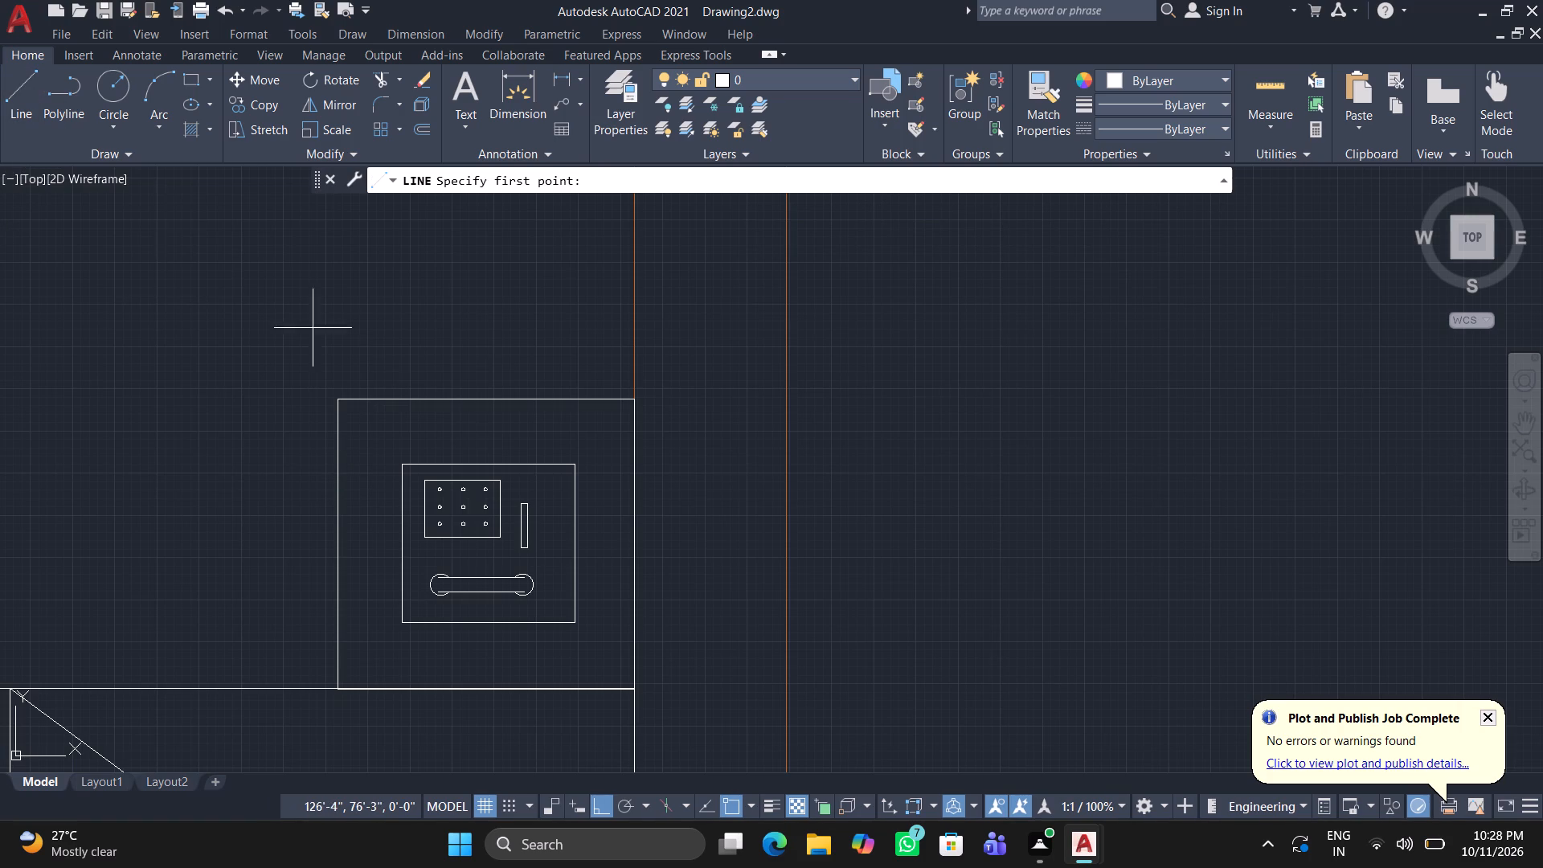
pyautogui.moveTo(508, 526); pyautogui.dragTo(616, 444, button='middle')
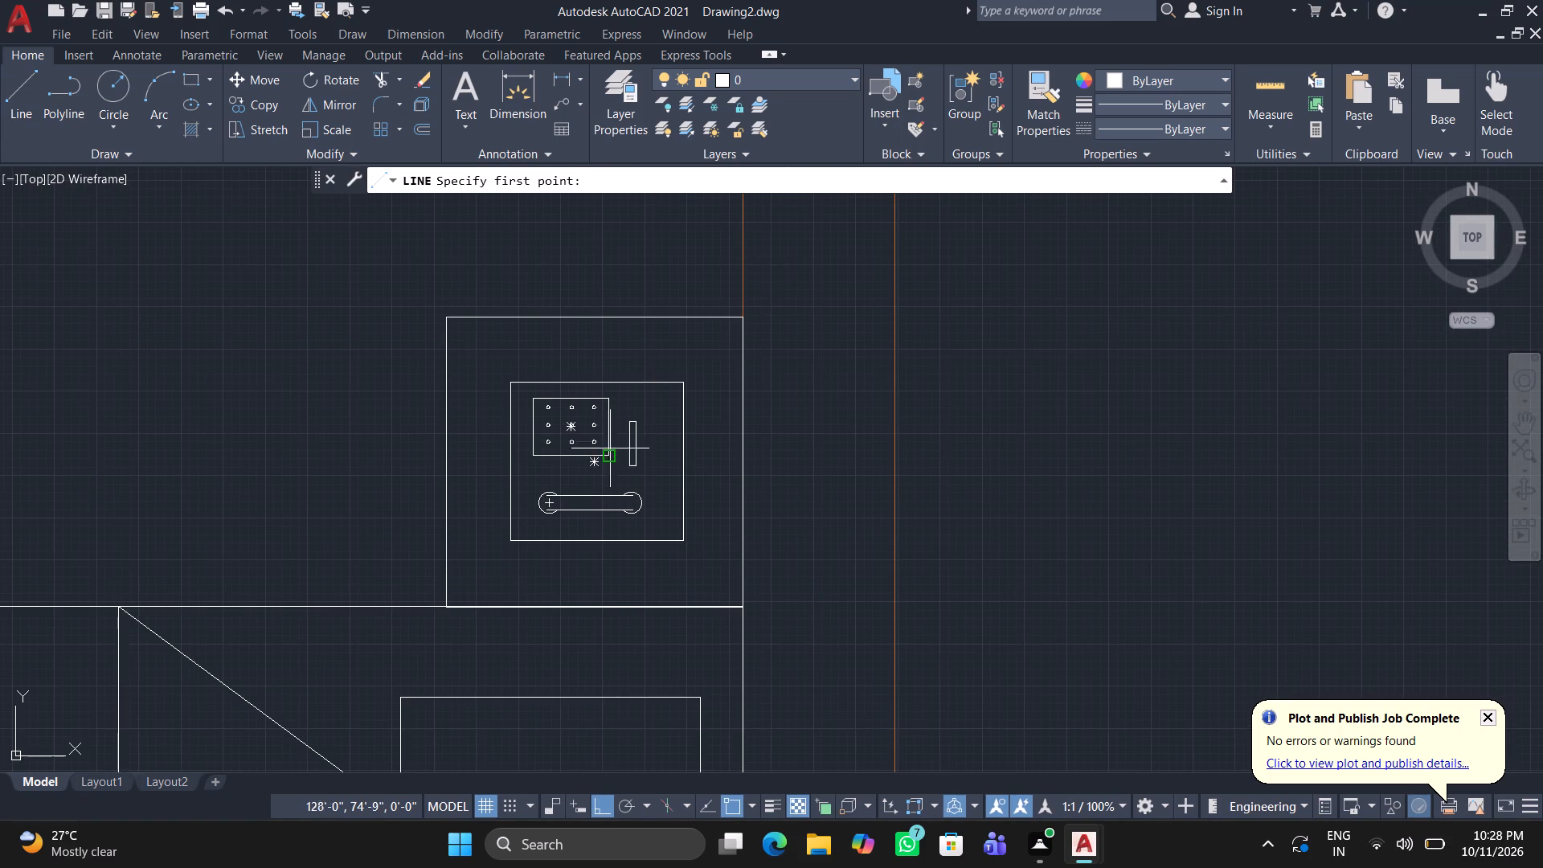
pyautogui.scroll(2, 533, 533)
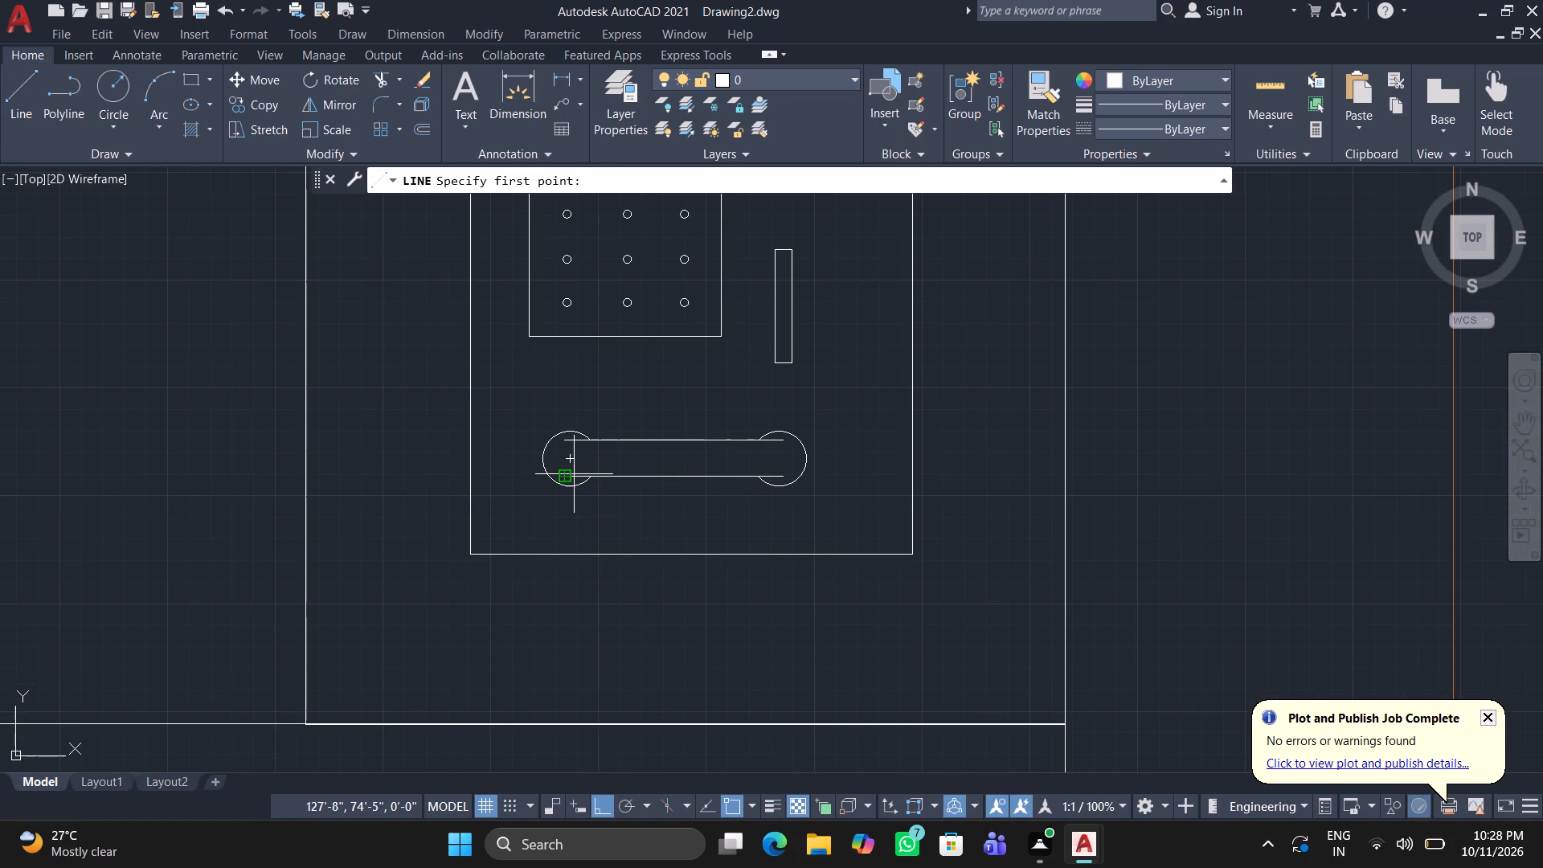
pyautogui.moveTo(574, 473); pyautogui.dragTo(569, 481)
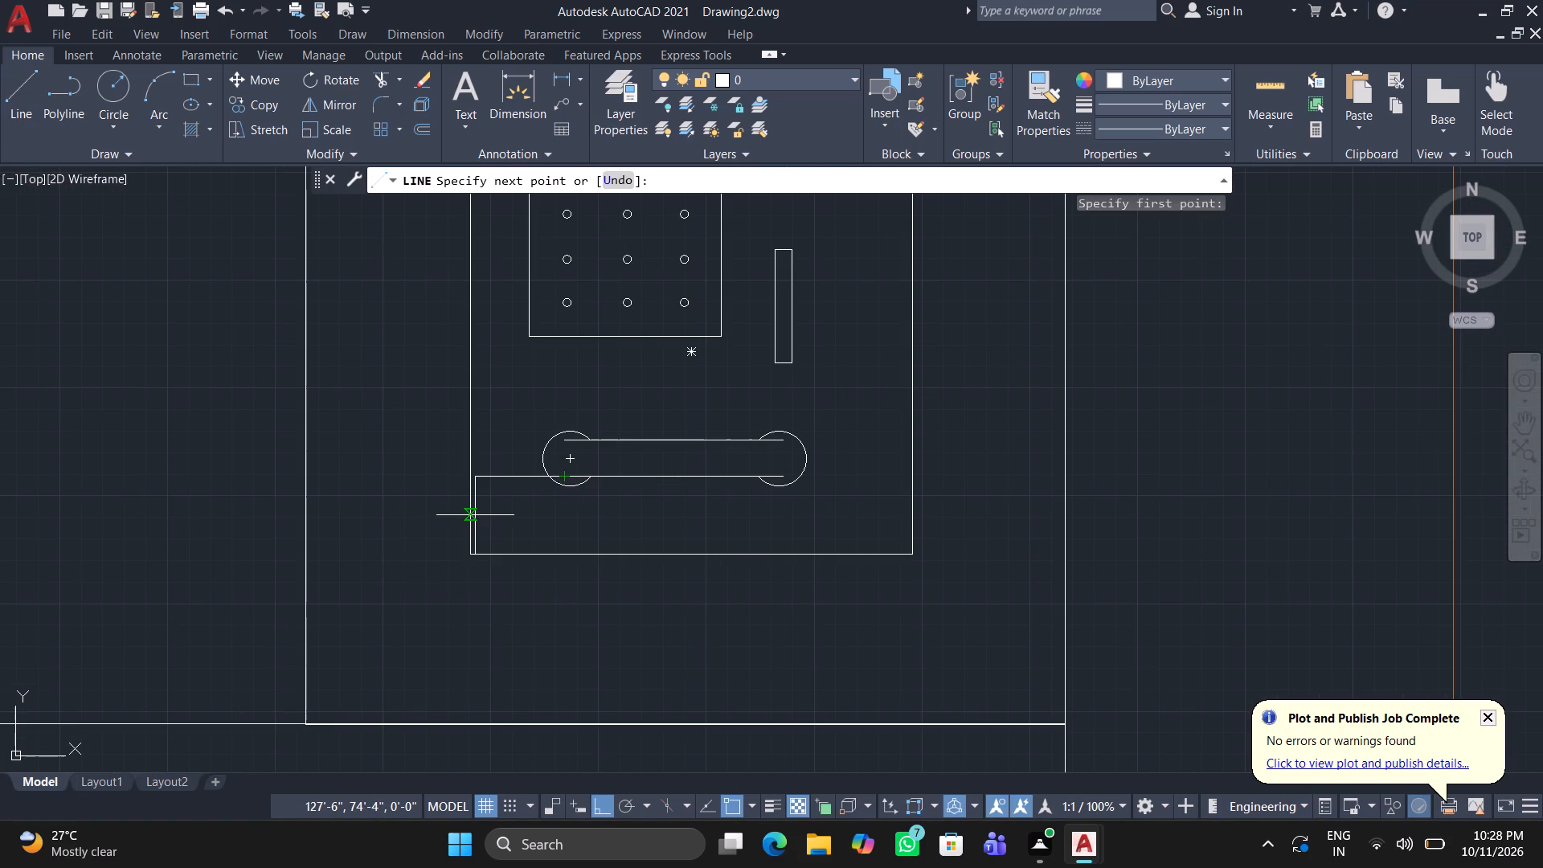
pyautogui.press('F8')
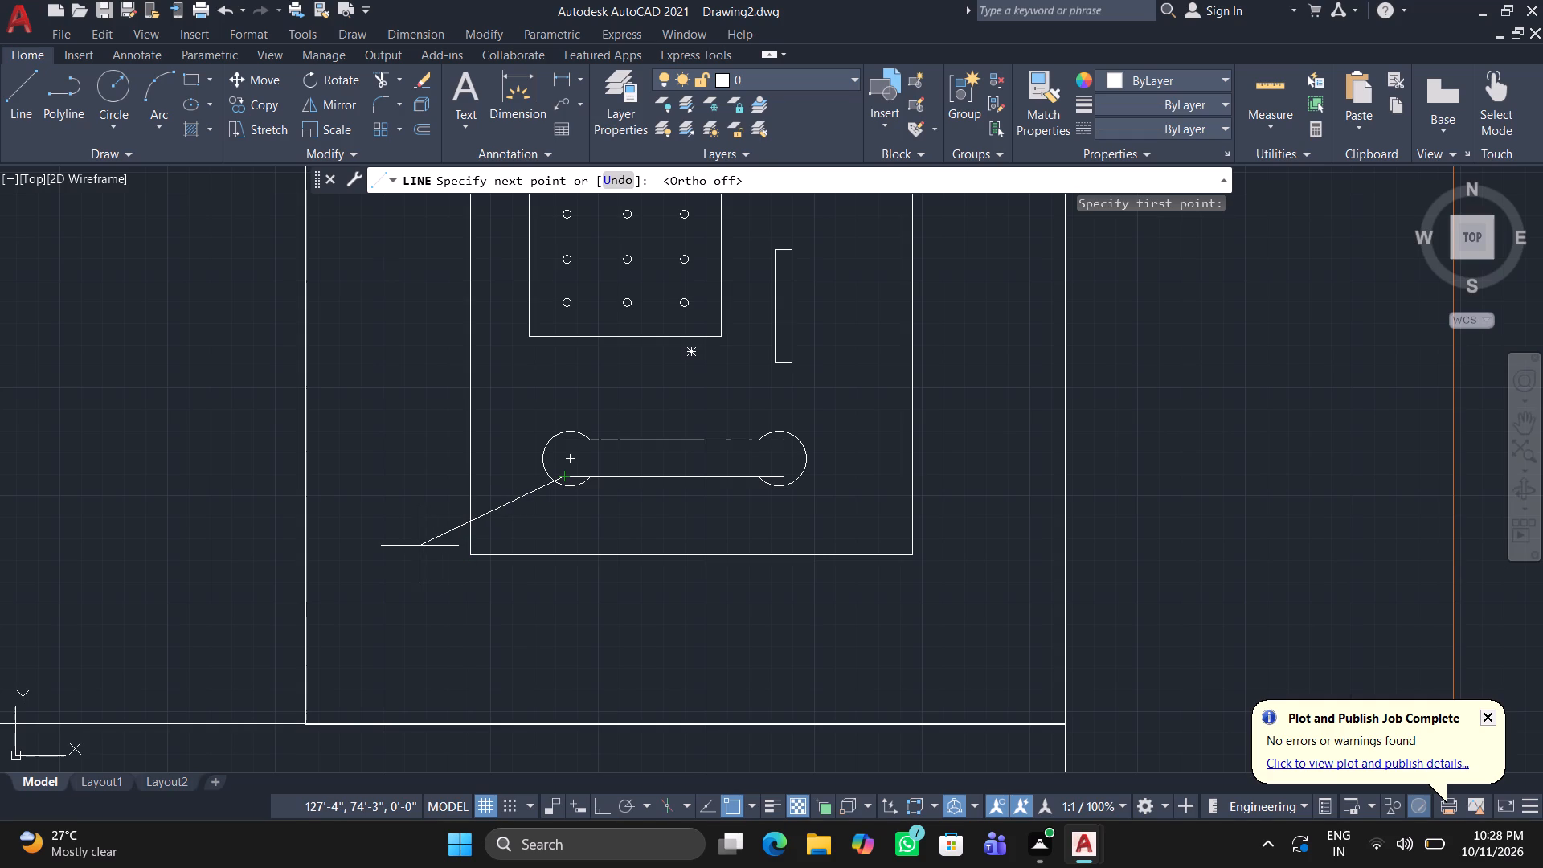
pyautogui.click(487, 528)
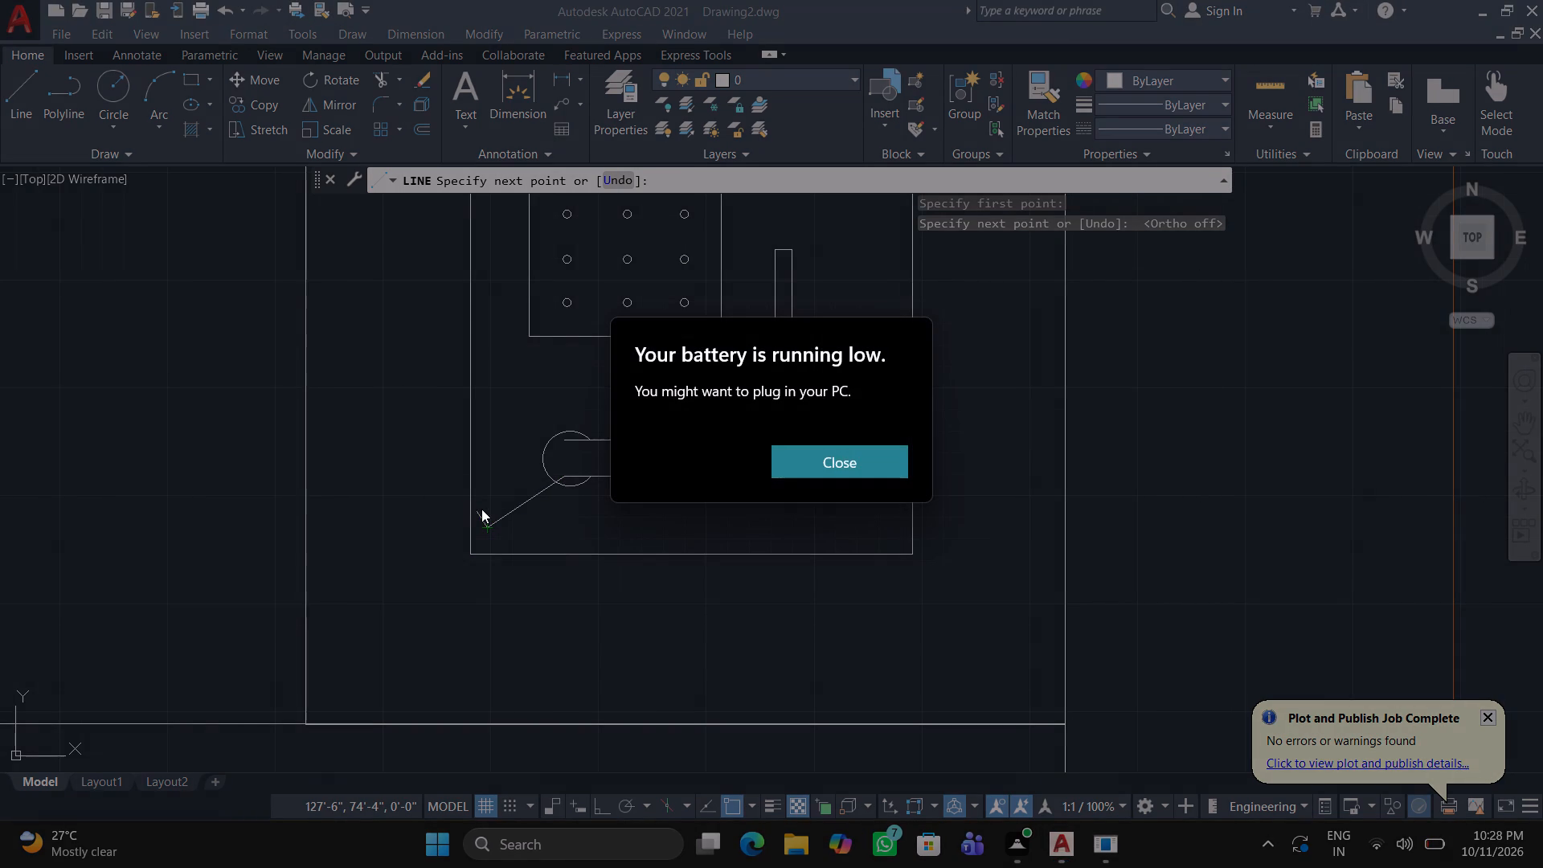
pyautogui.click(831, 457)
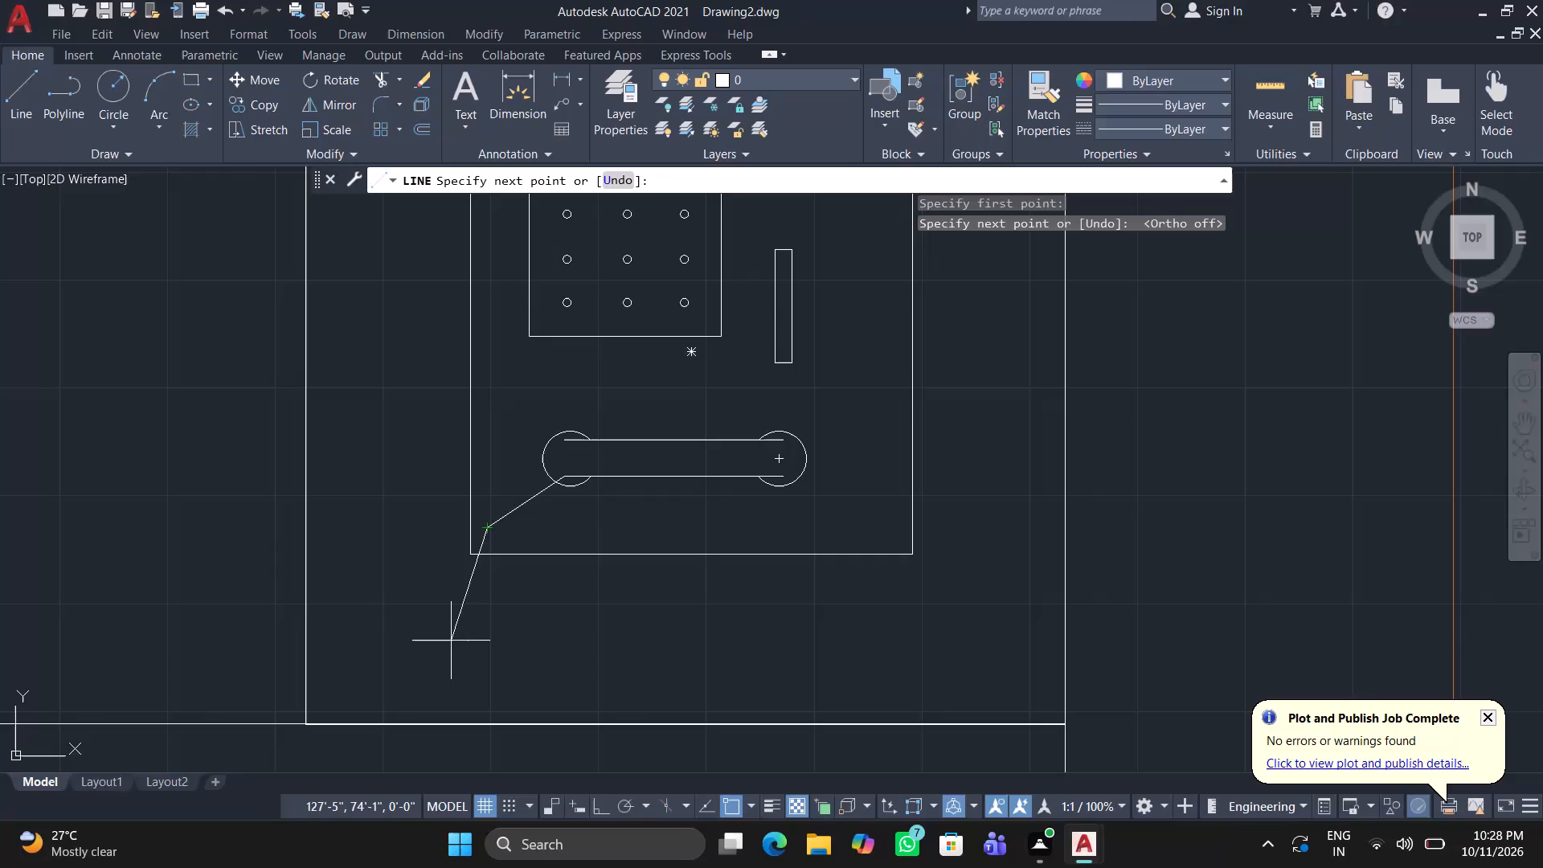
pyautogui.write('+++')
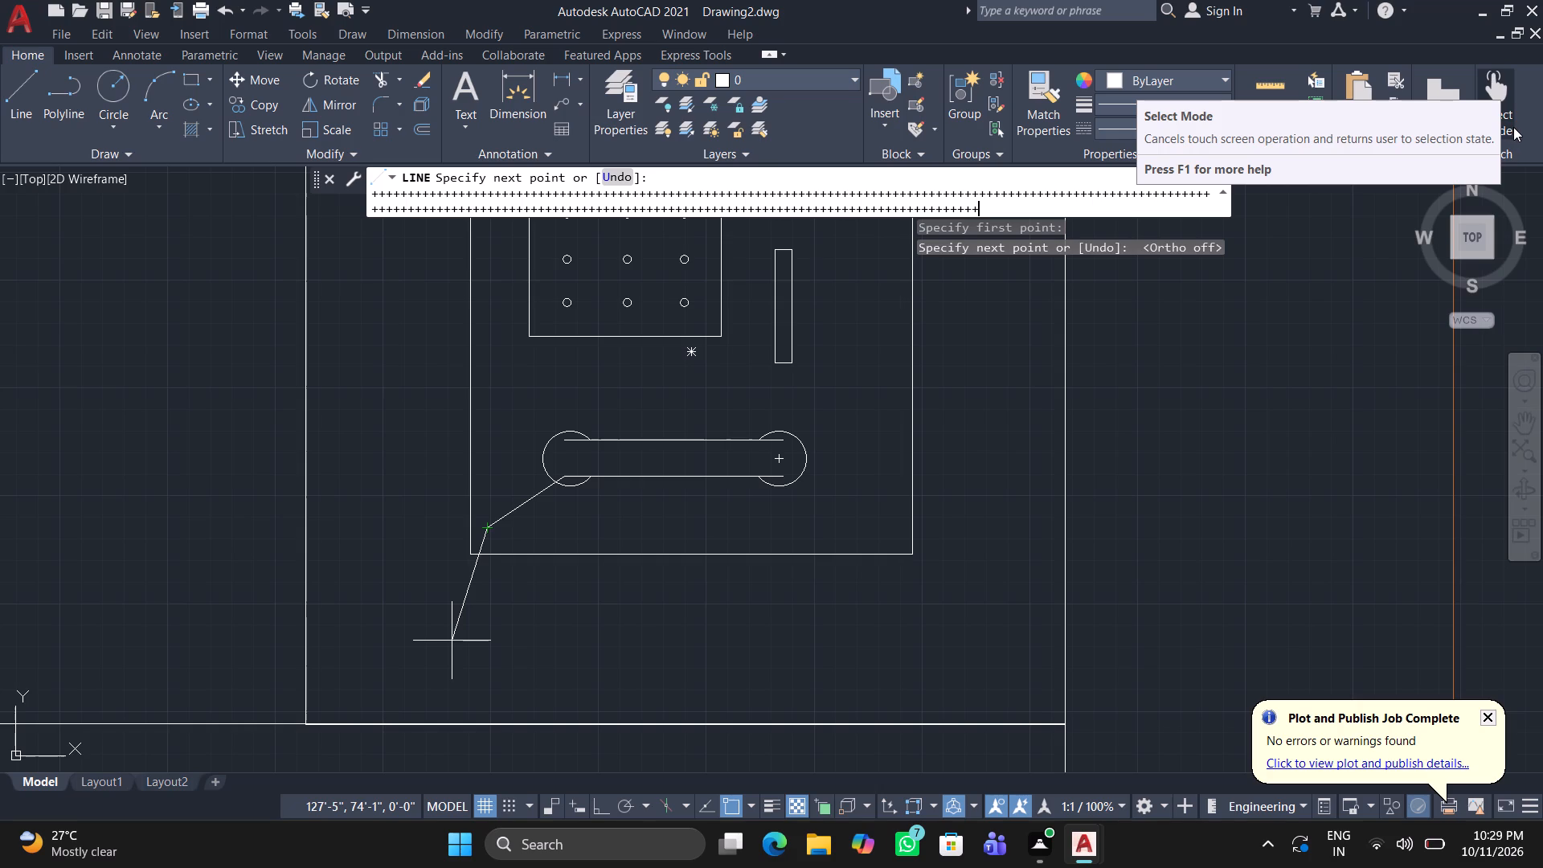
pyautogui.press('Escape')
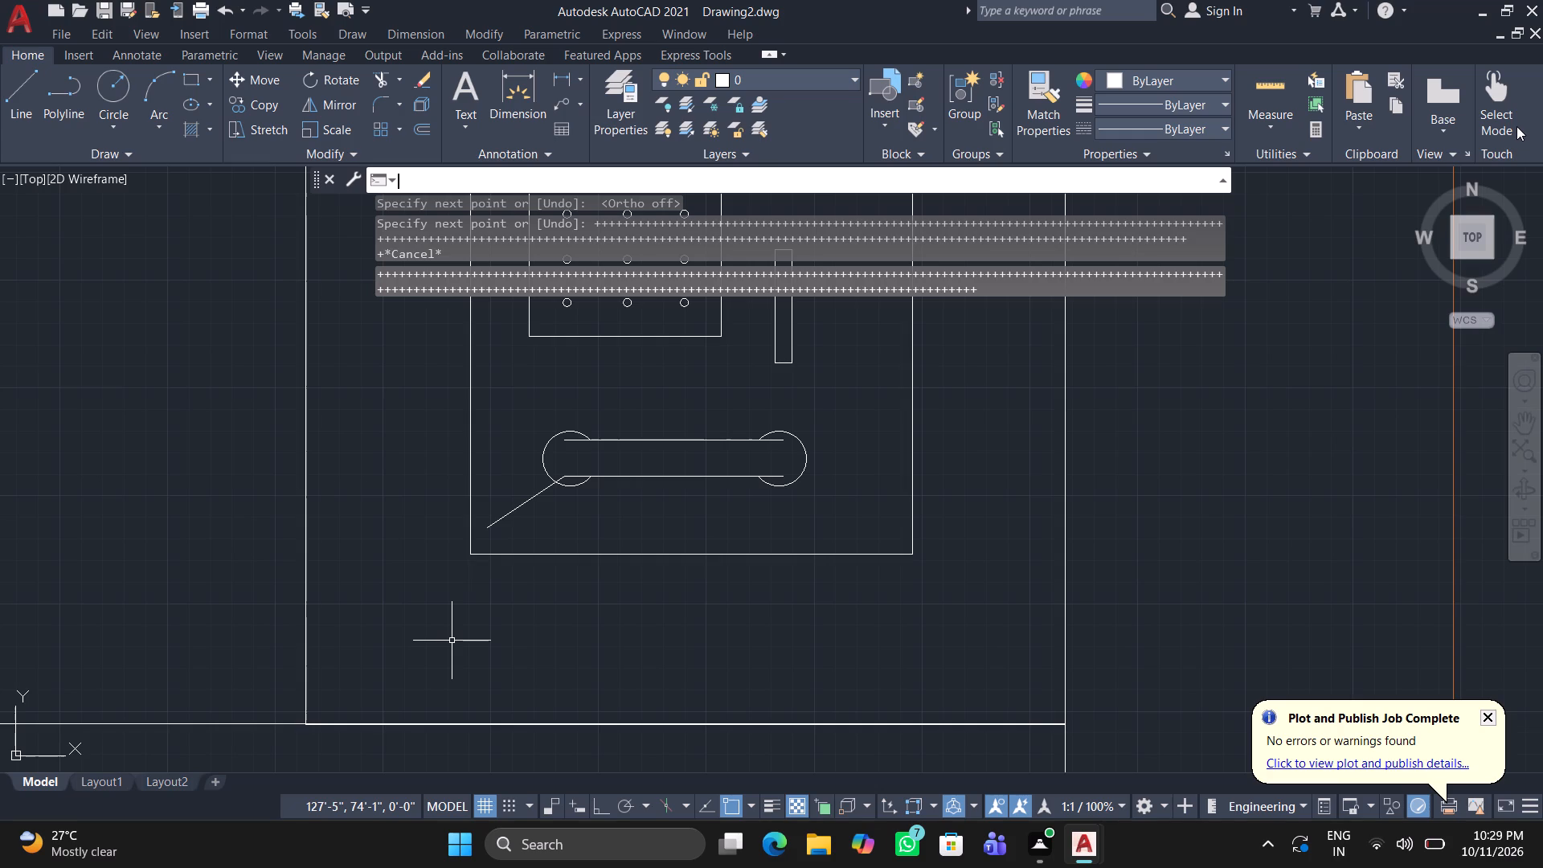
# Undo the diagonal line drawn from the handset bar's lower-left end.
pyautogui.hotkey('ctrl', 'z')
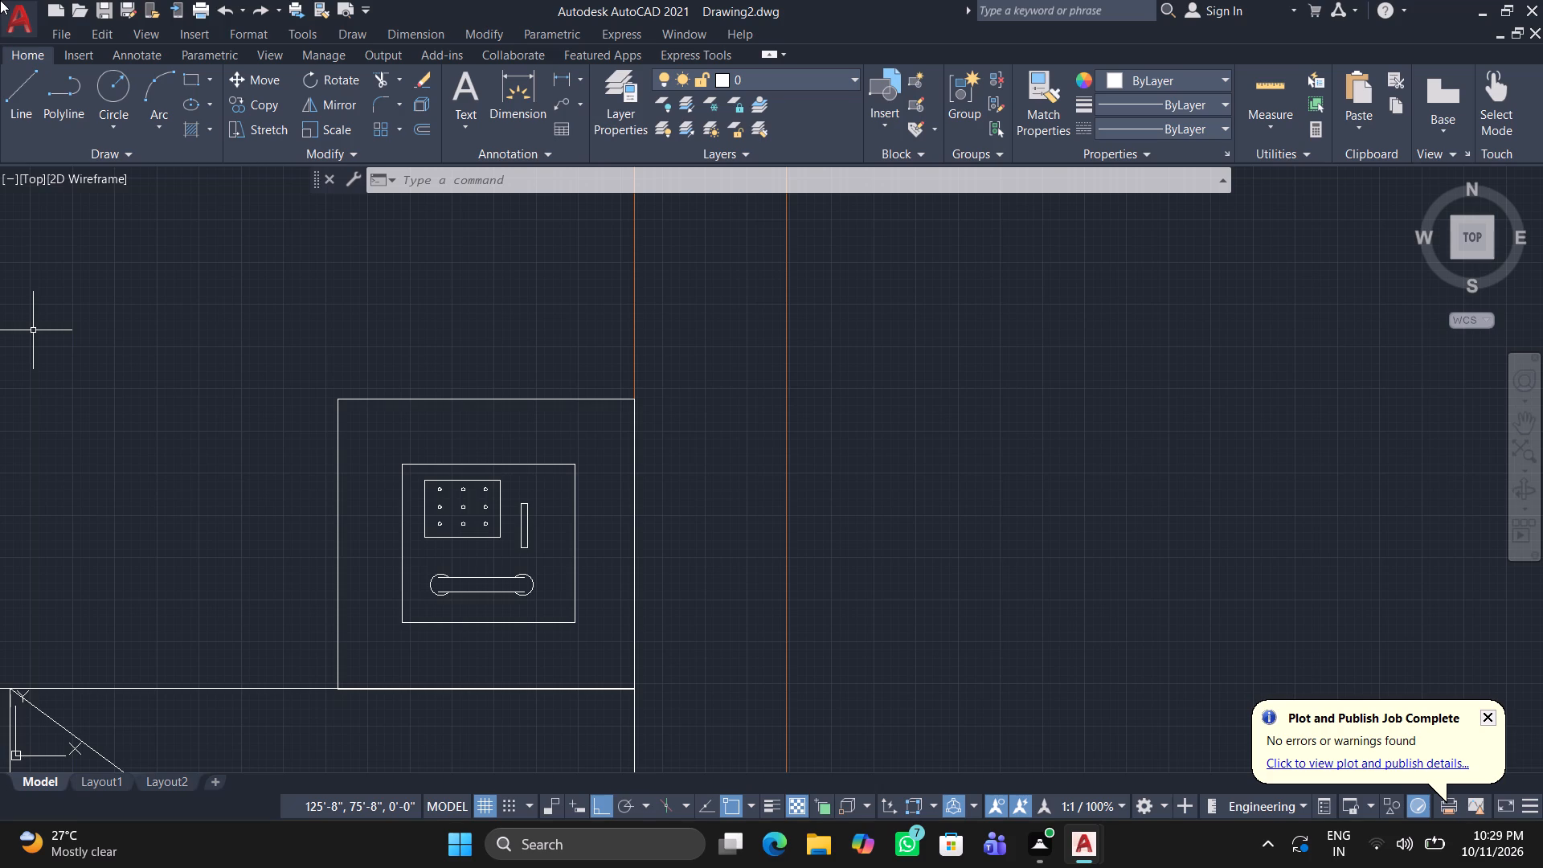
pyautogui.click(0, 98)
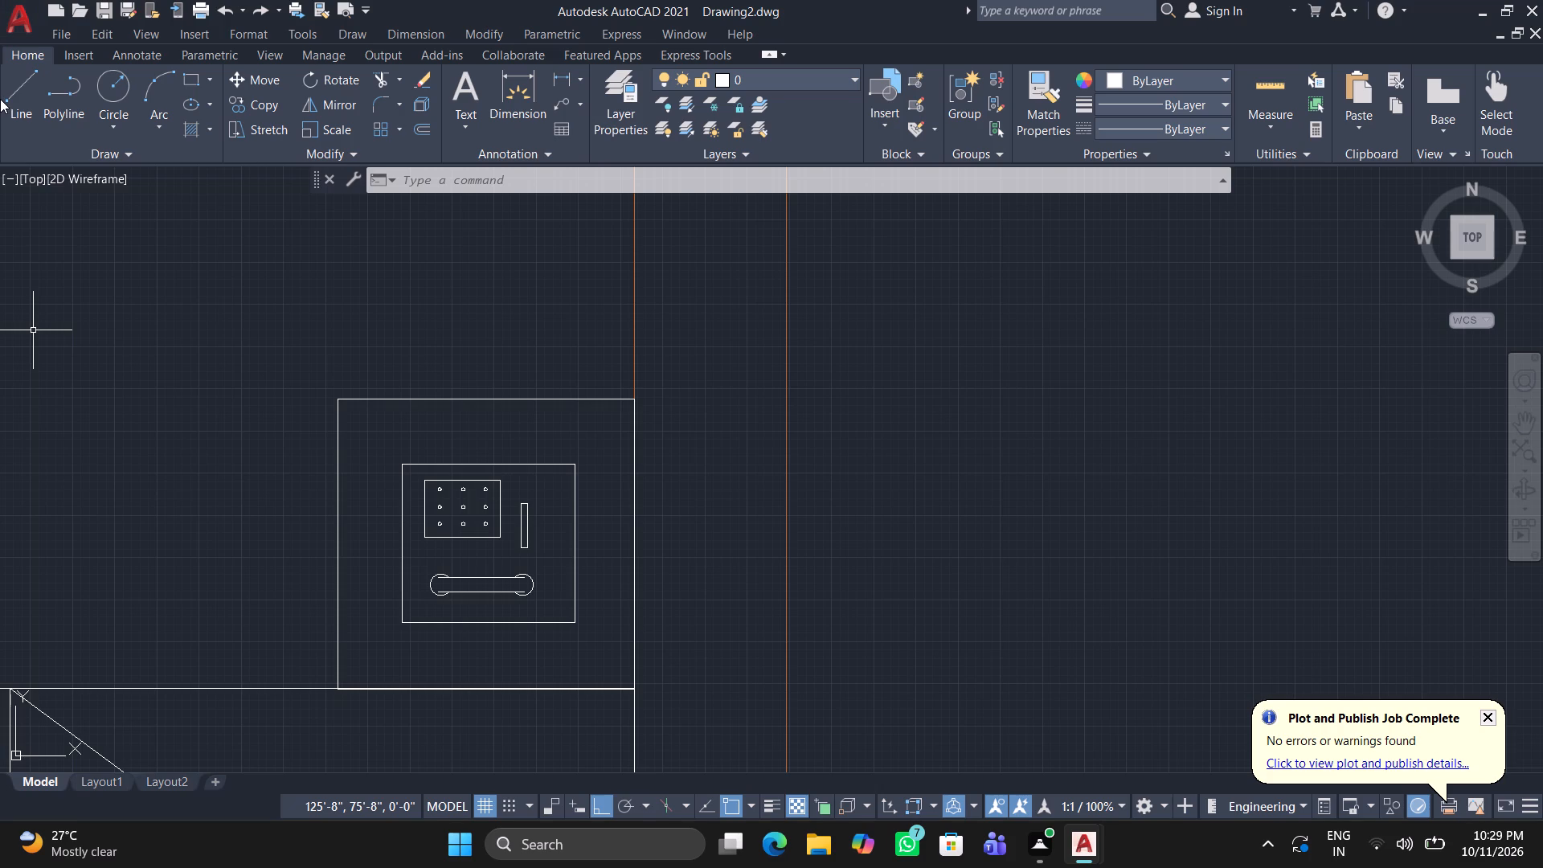
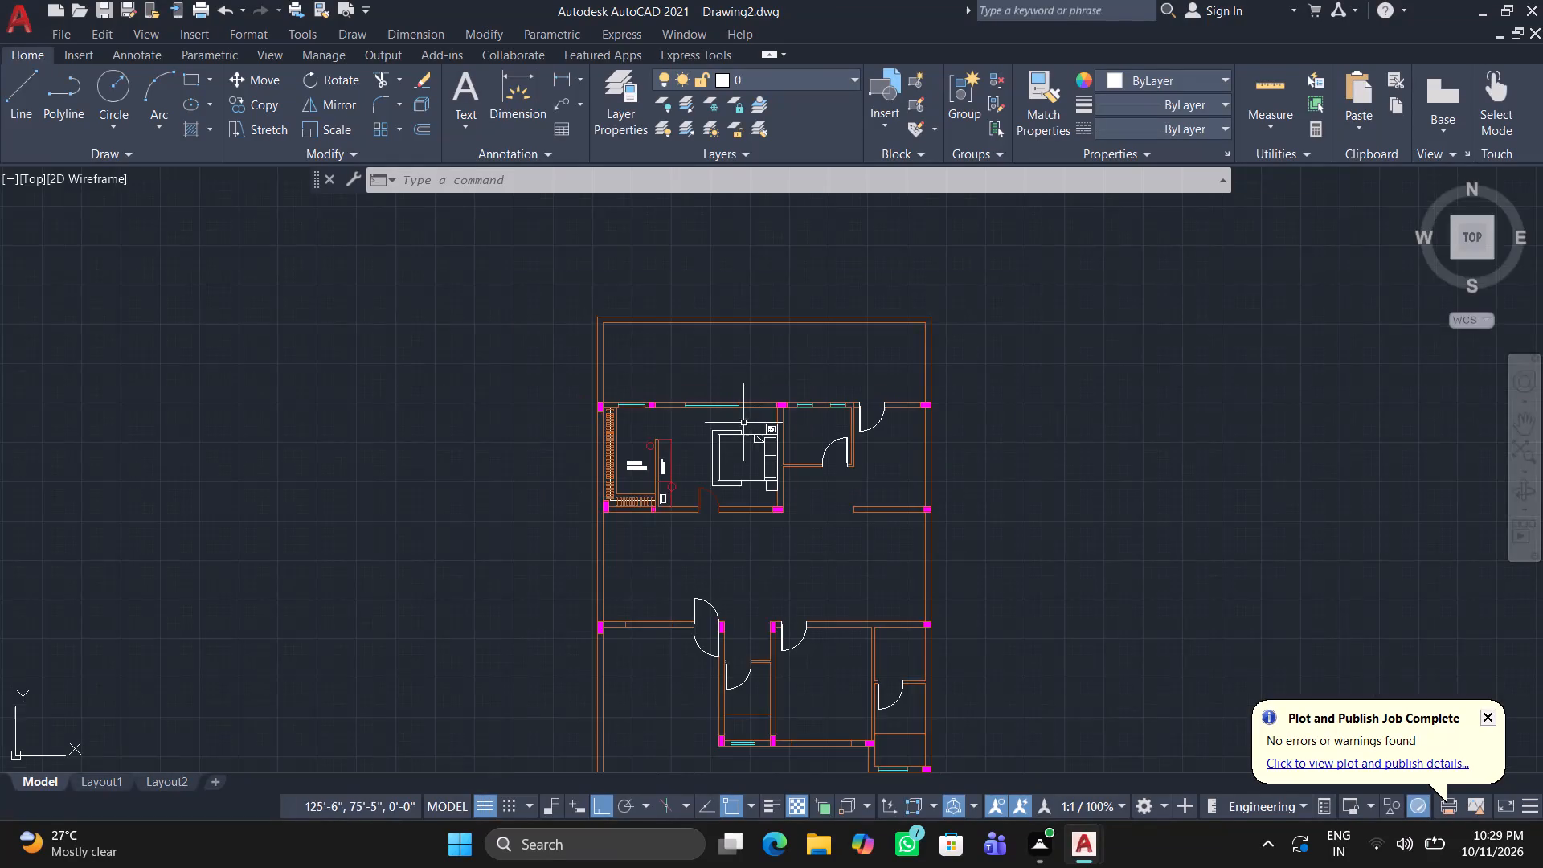
# Save the floor plan drawing under the file name 22 in the Documents folder.
pyautogui.moveTo(738, 417); pyautogui.dragTo(632, 245, button='middle')
pyautogui.scroll(-1, 498, 301)
pyautogui.moveTo(499, 301); pyautogui.dragTo(493, 334, button='middle')
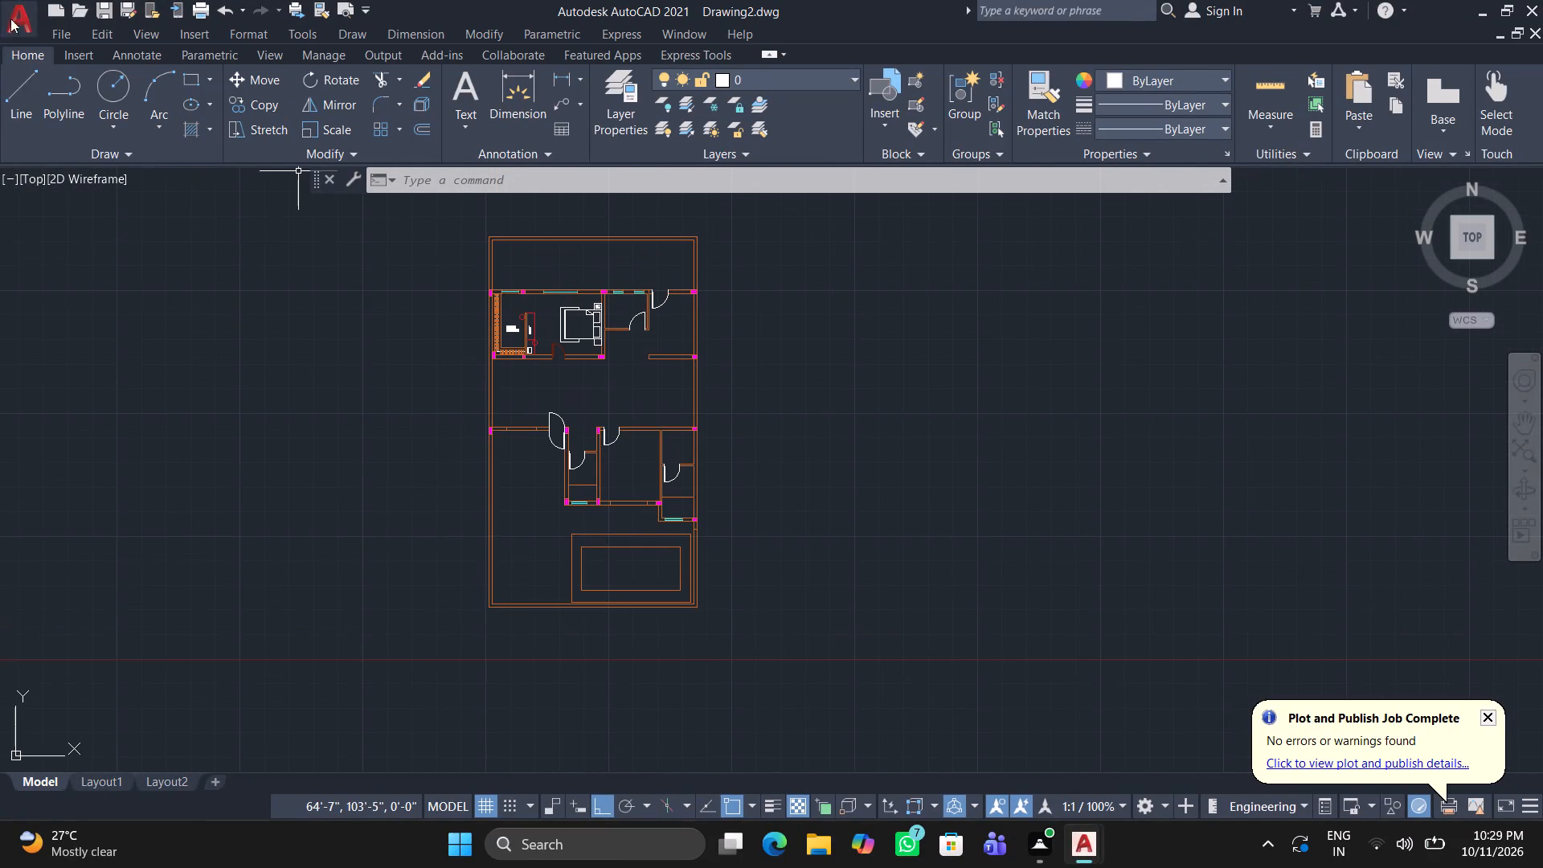
pyautogui.click(16, 23)
pyautogui.click(67, 262)
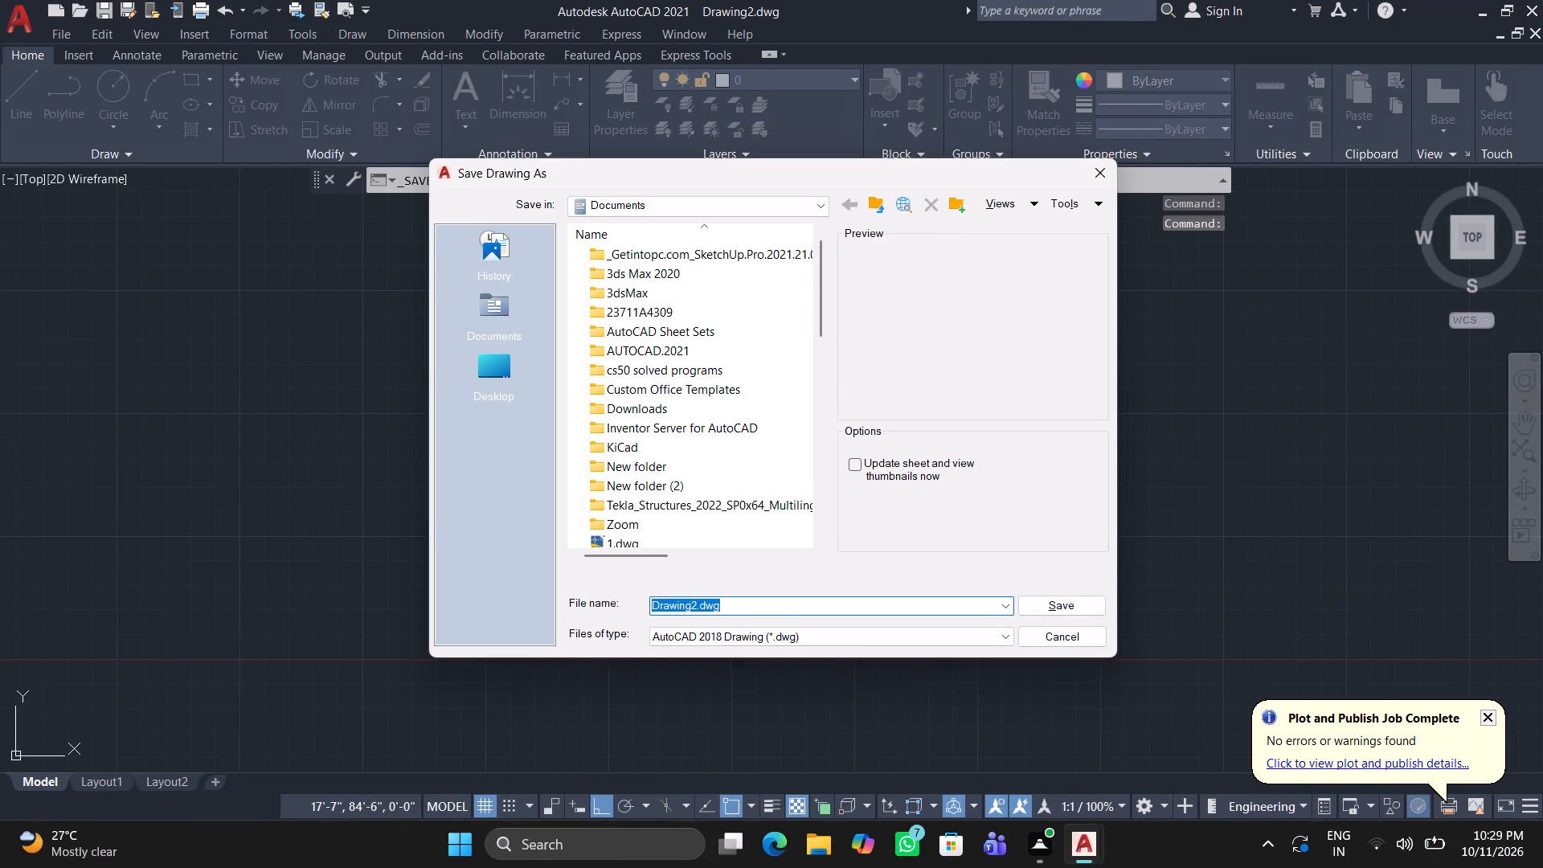
pyautogui.press('BackSpace')
pyautogui.press('2')
pyautogui.press('2')
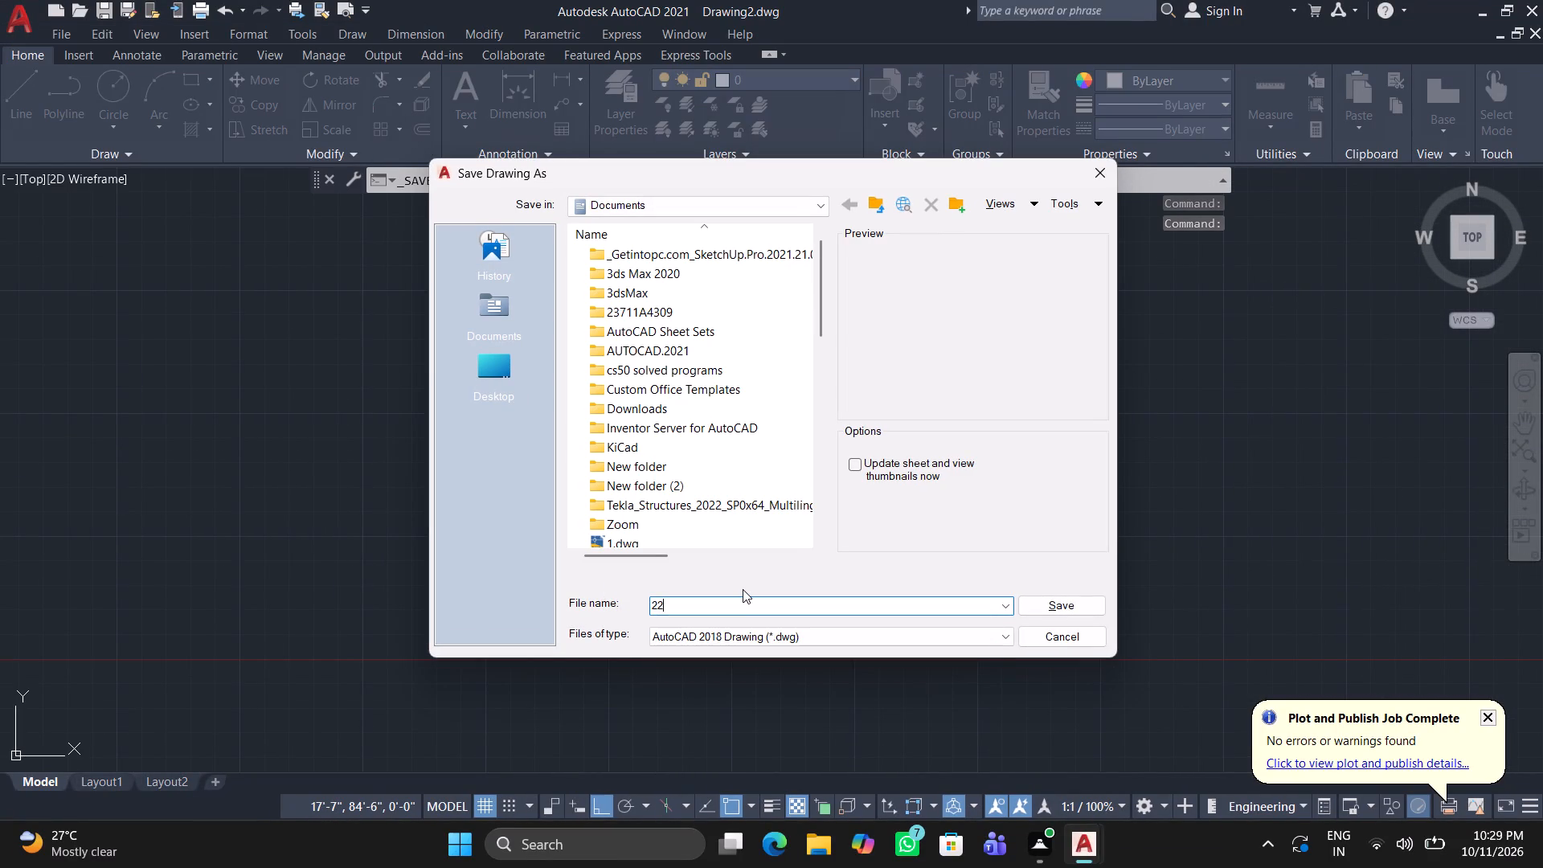
pyautogui.press('Return')
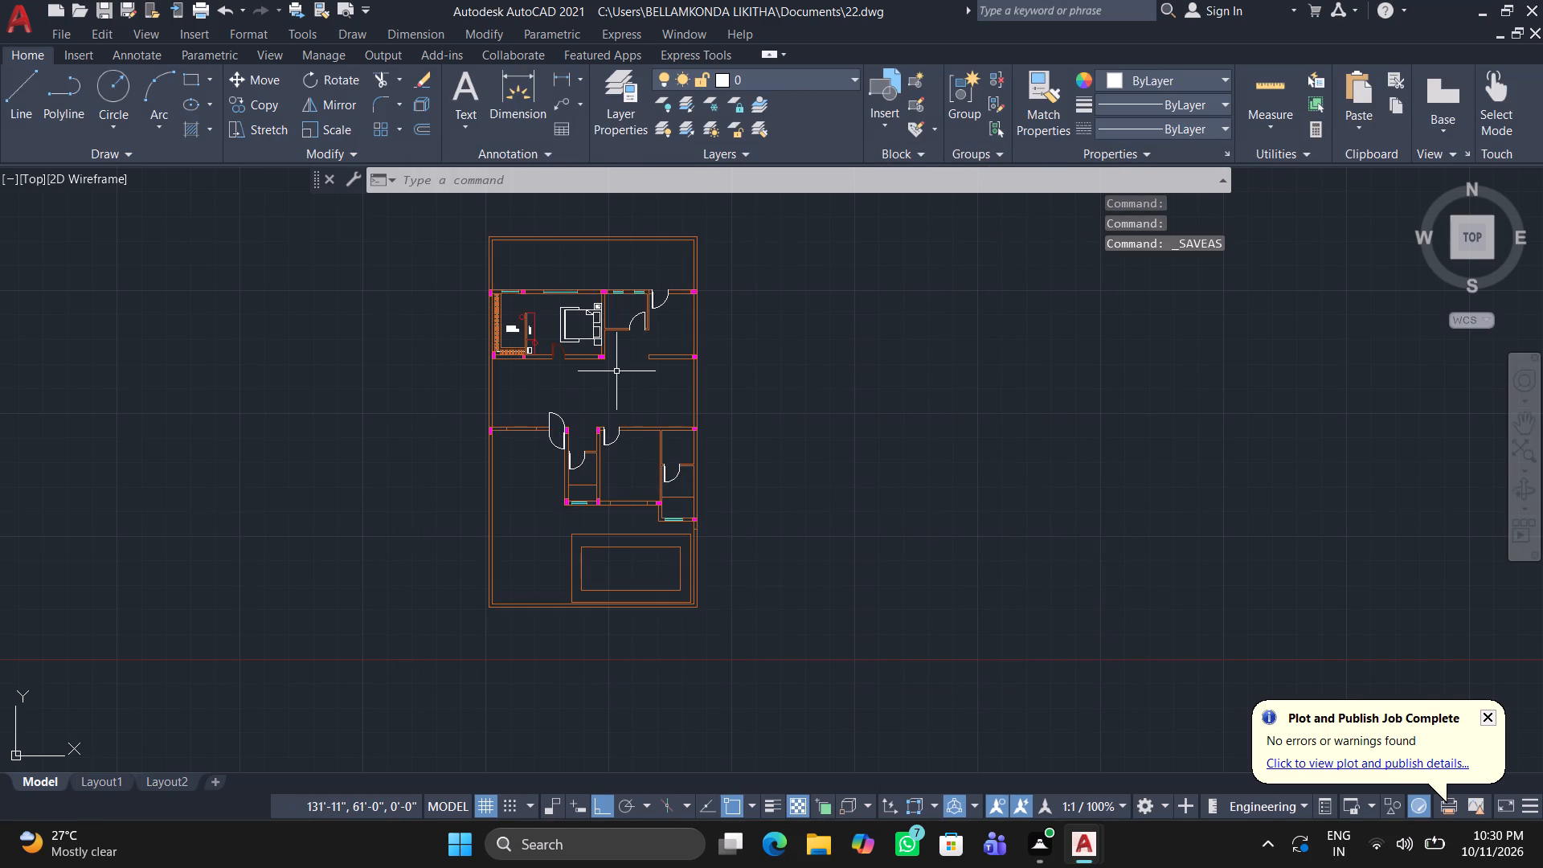
# Start a plot with the AutoCAD PDF (General Documentation).pc3 plotter and ISO A4 (297.00 x 210.00 MM) paper.
pyautogui.hotkey('ctrl', 'p')
pyautogui.press('Return')
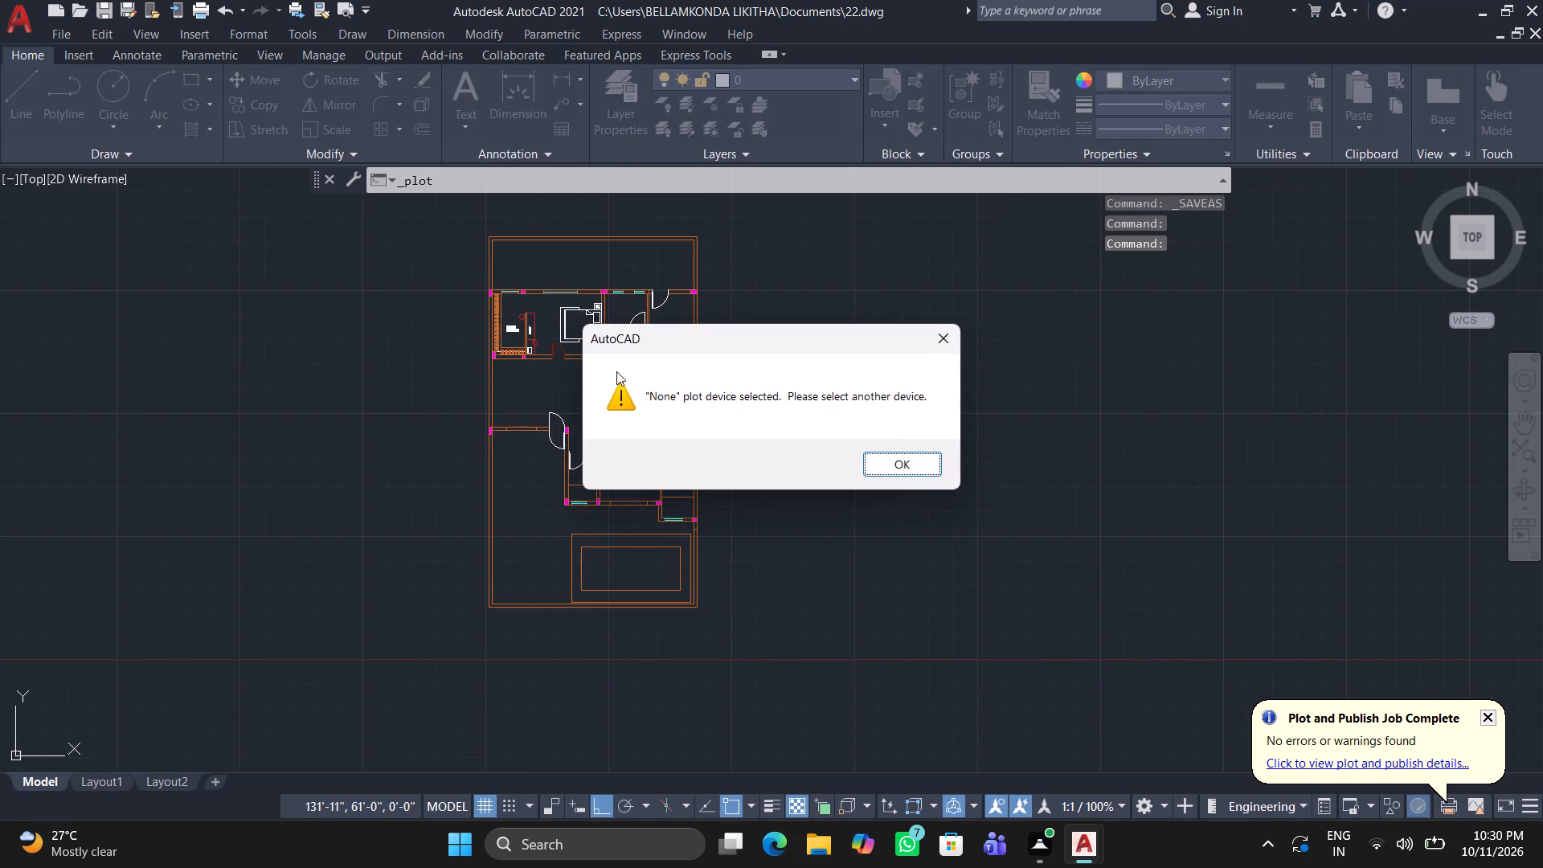
pyautogui.click(943, 335)
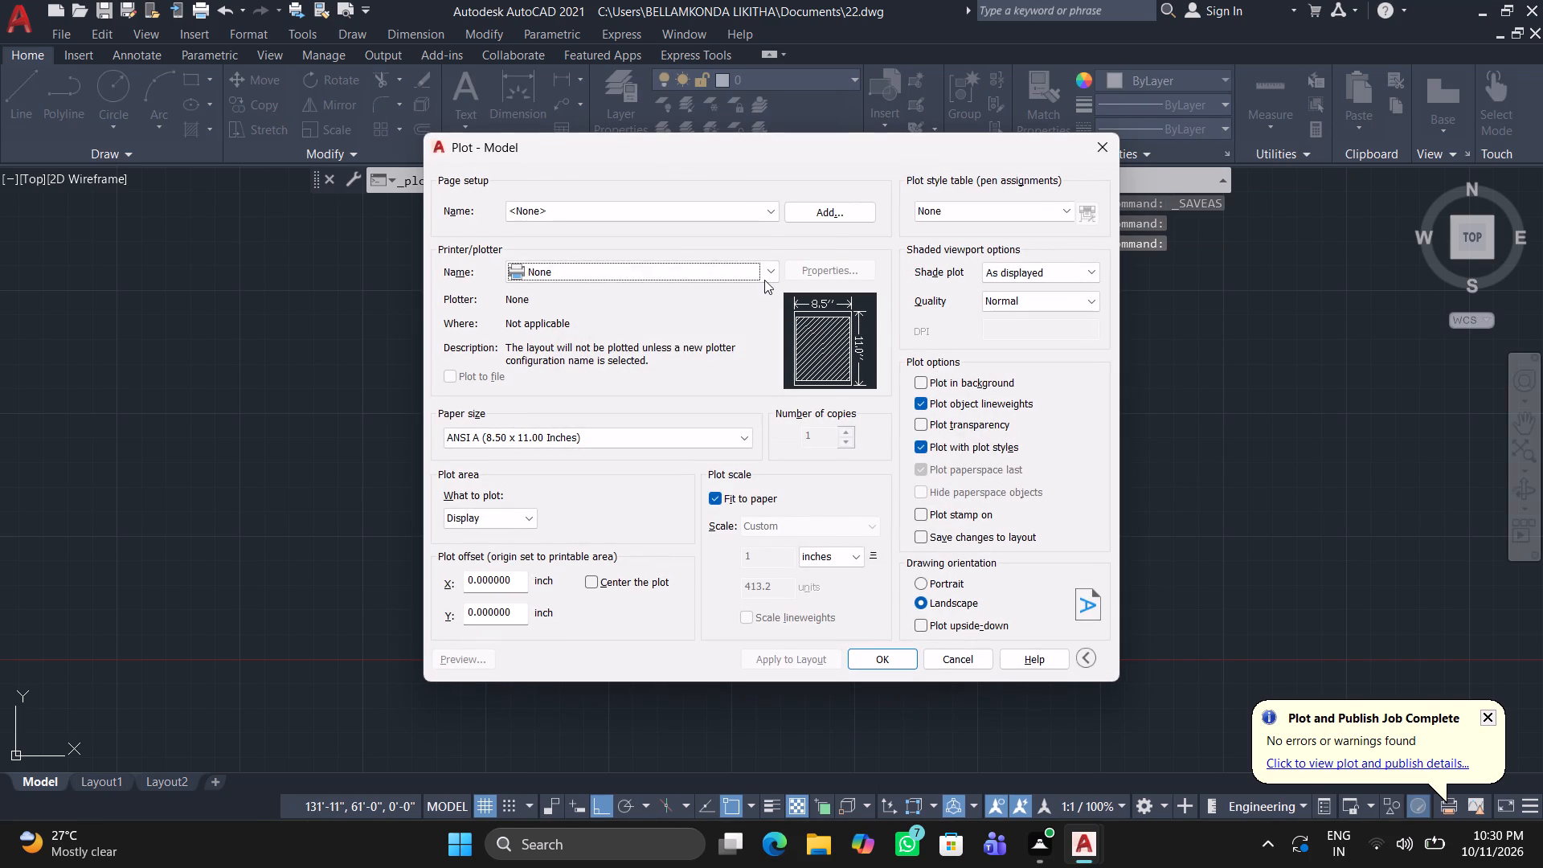
pyautogui.click(764, 280)
pyautogui.click(732, 340)
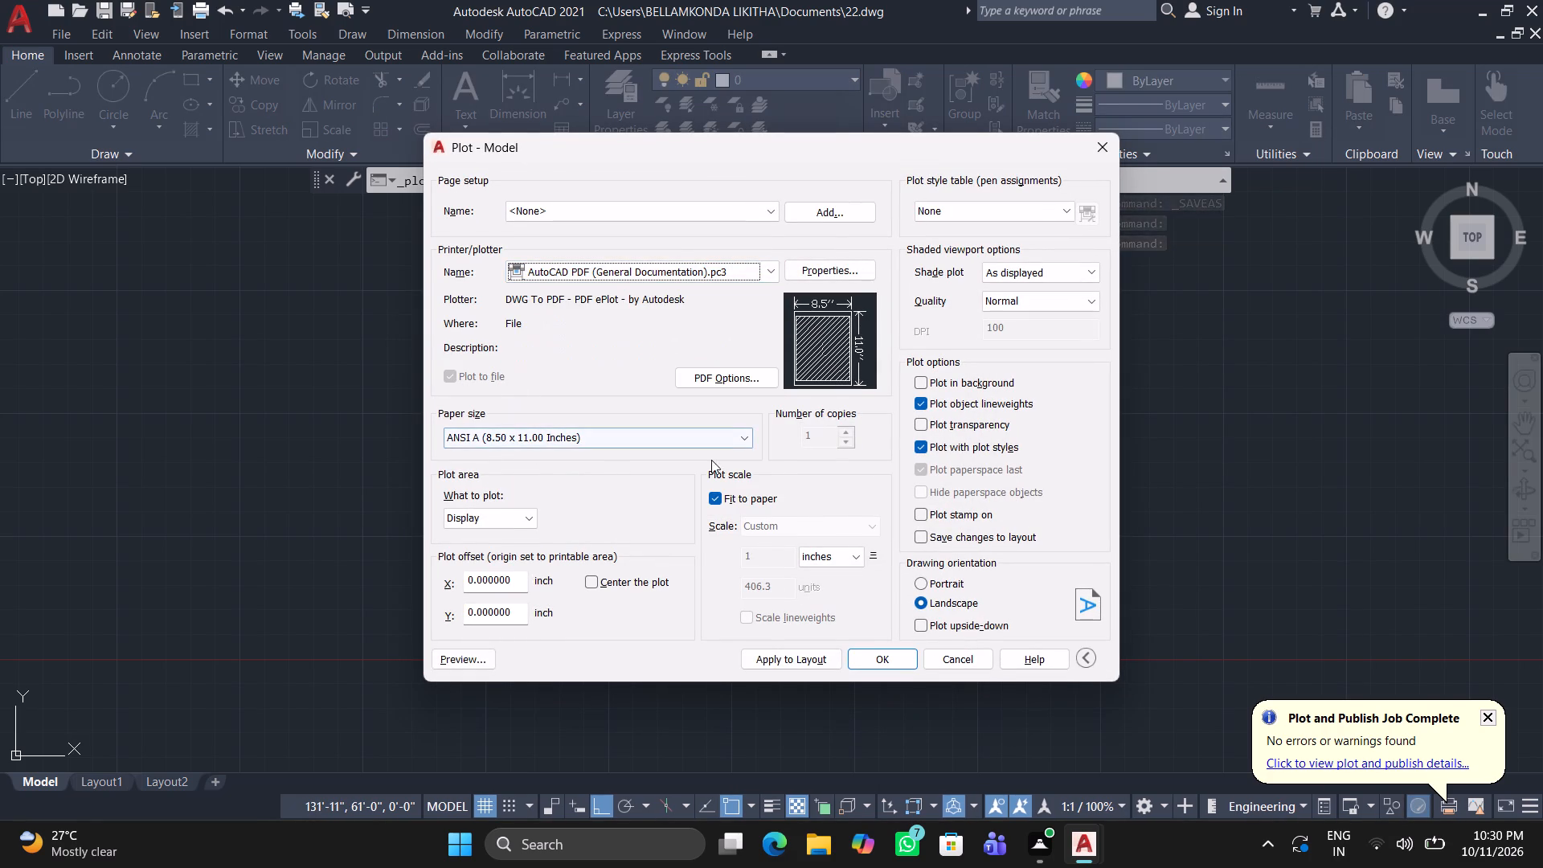
pyautogui.click(739, 443)
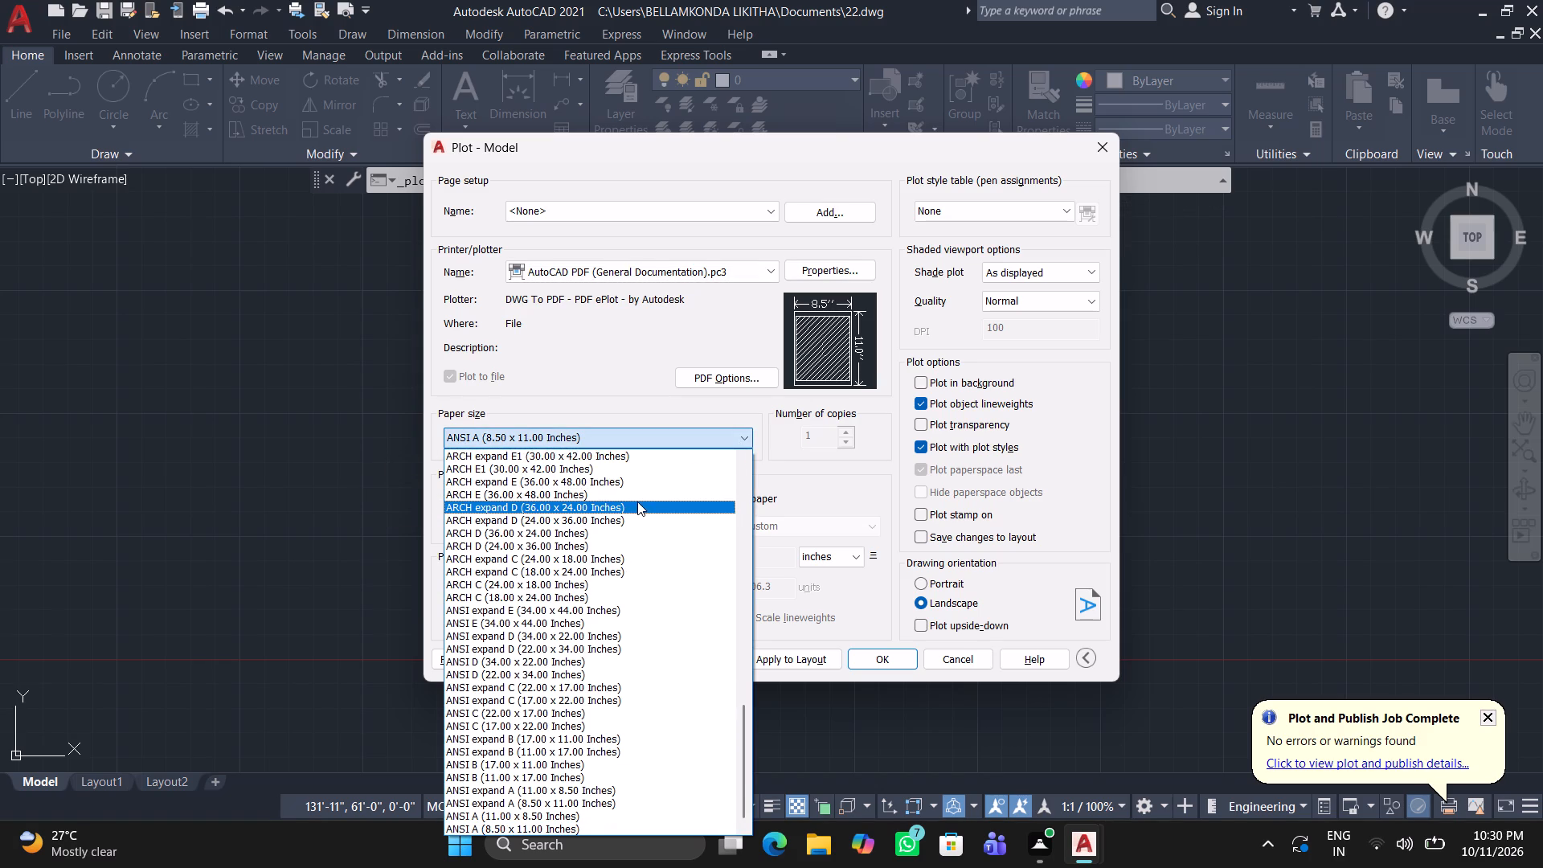
pyautogui.scroll(1, 637, 500)
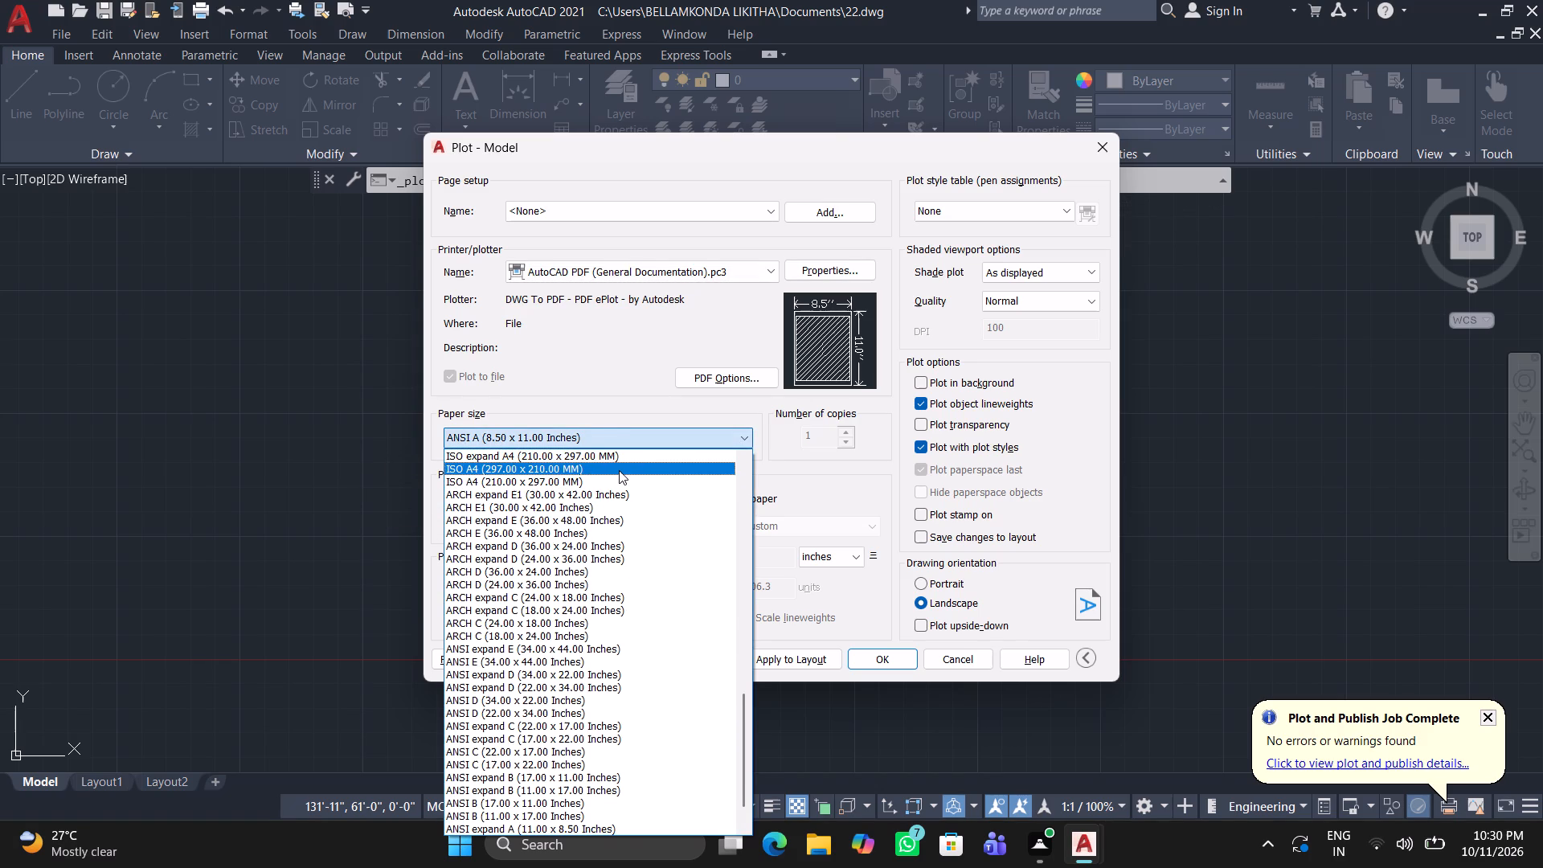
pyautogui.click(619, 470)
# Define a window around the whole floor plan as plot area, turn off object lineweights, and set portrait orientation.
pyautogui.click(526, 516)
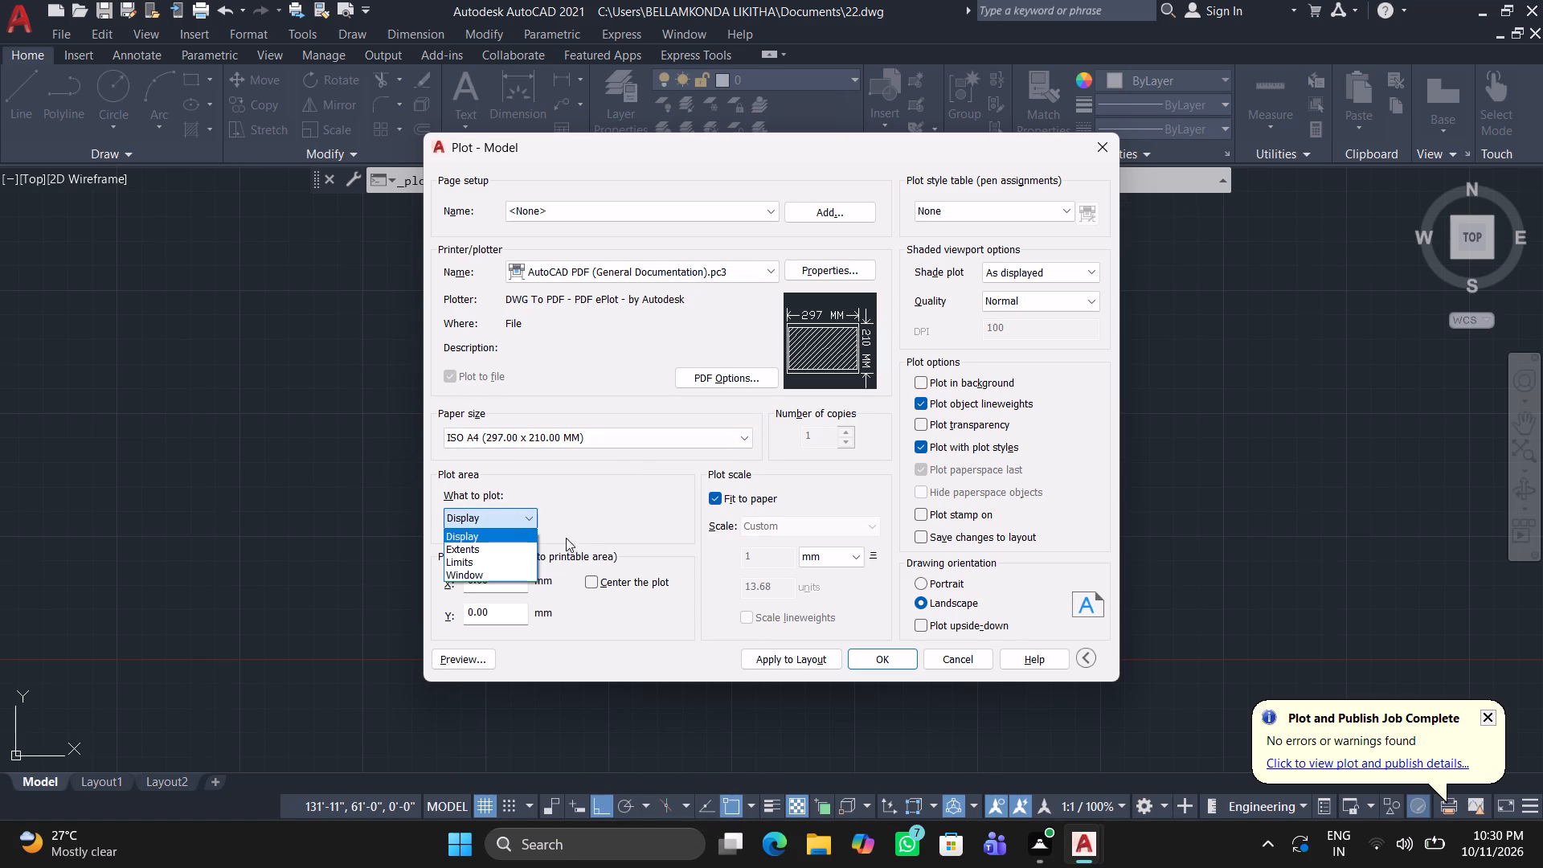
pyautogui.click(516, 568)
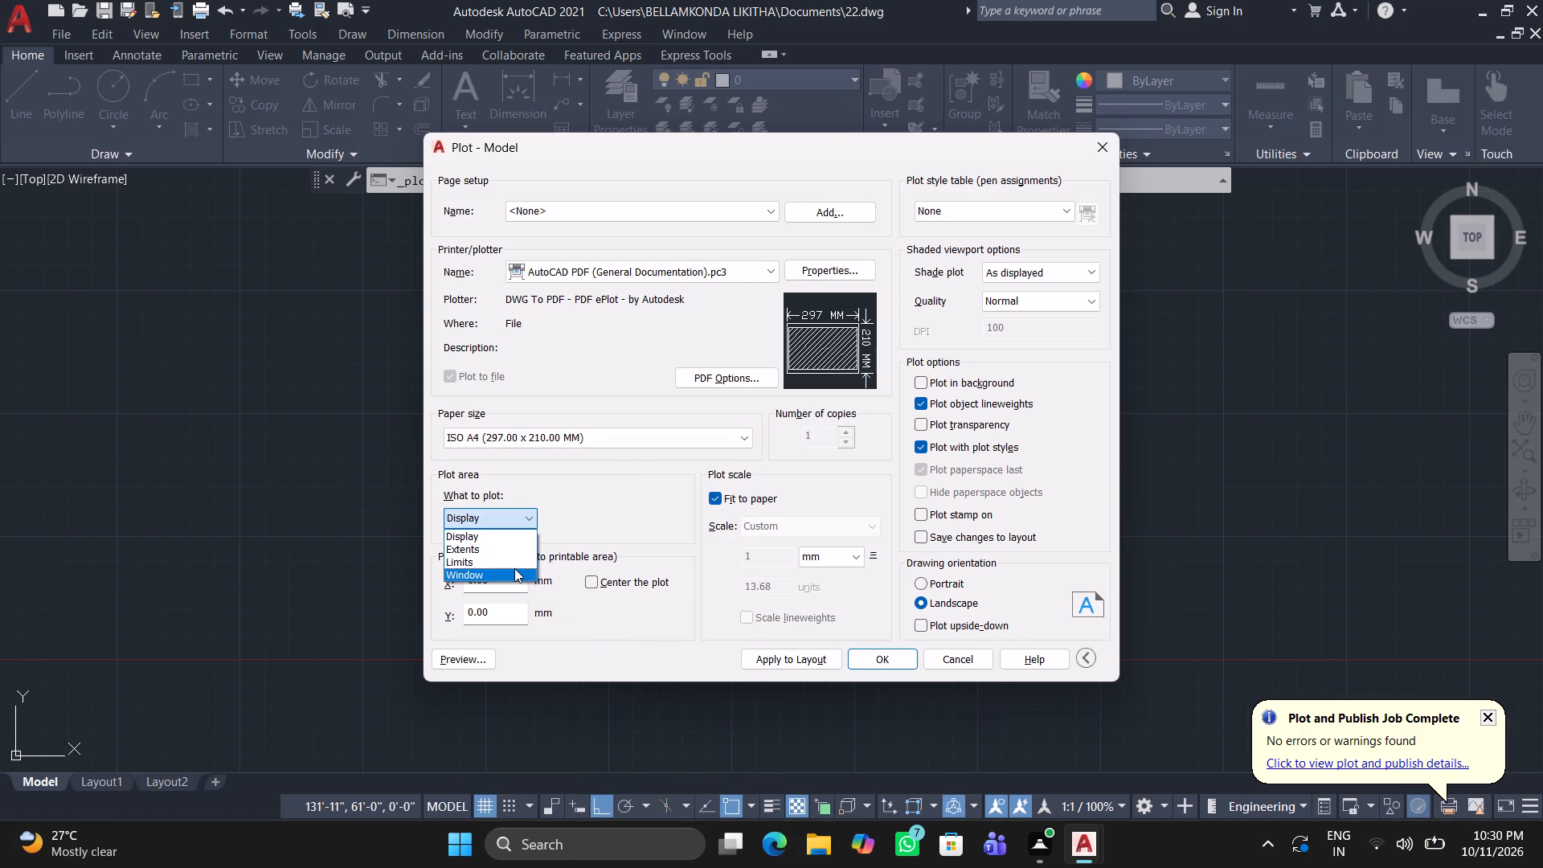
pyautogui.moveTo(470, 217); pyautogui.dragTo(465, 235)
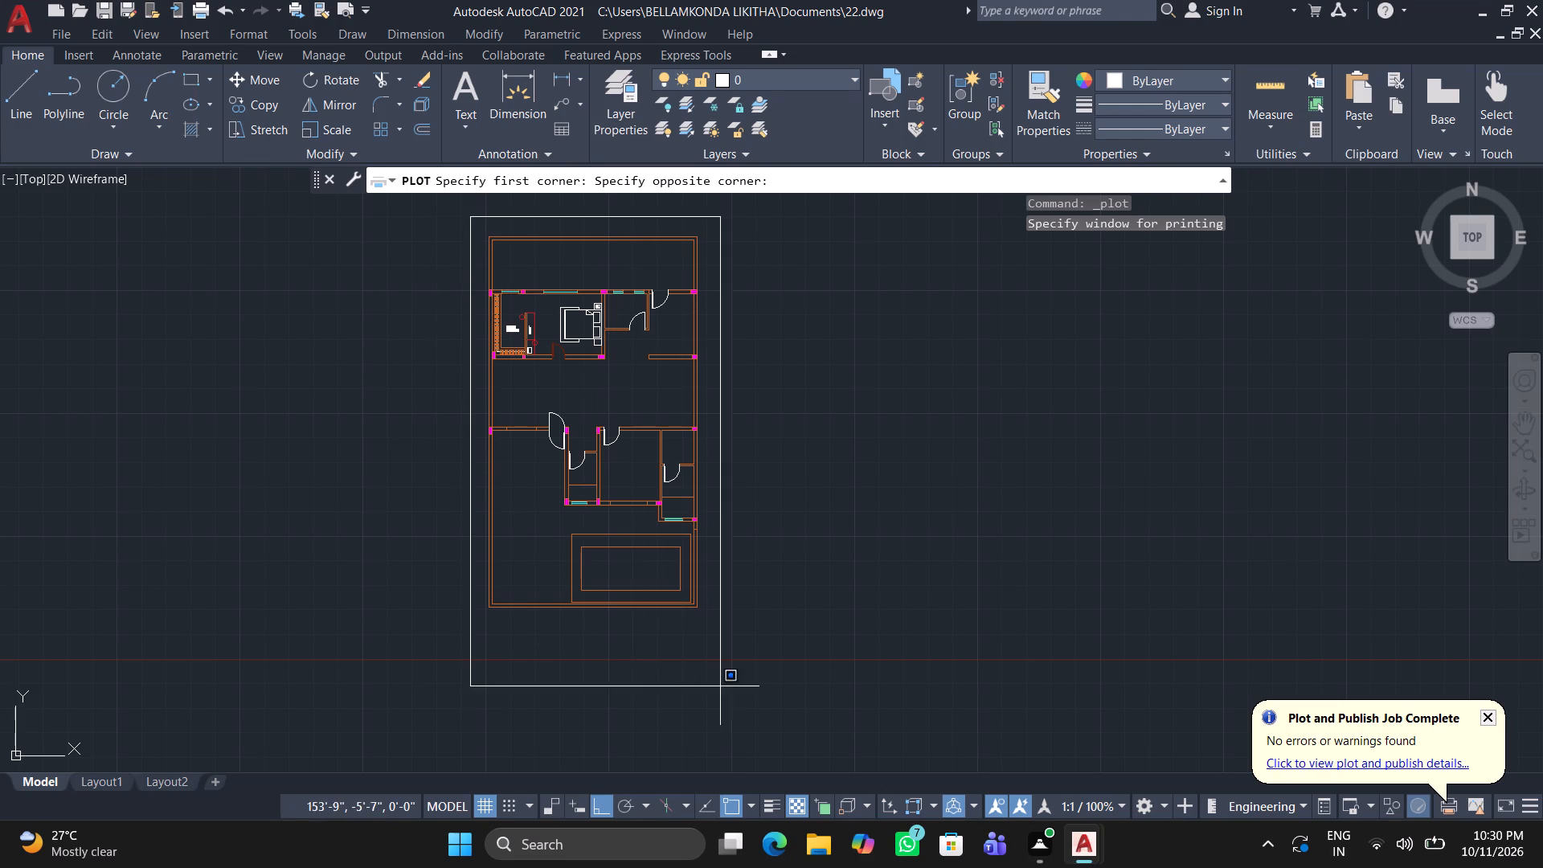
pyautogui.click(721, 645)
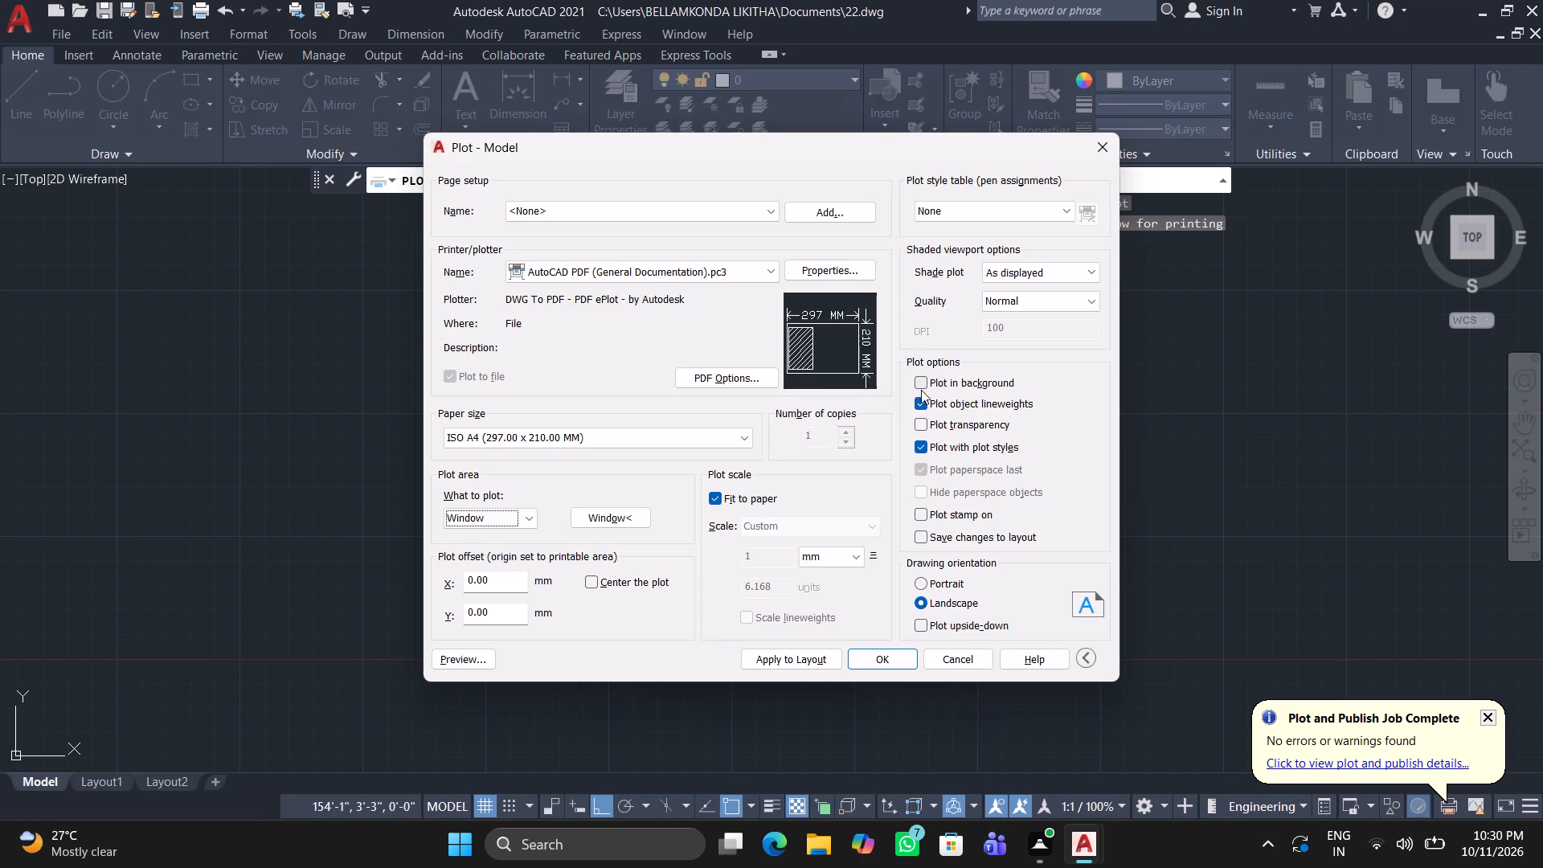
pyautogui.click(915, 395)
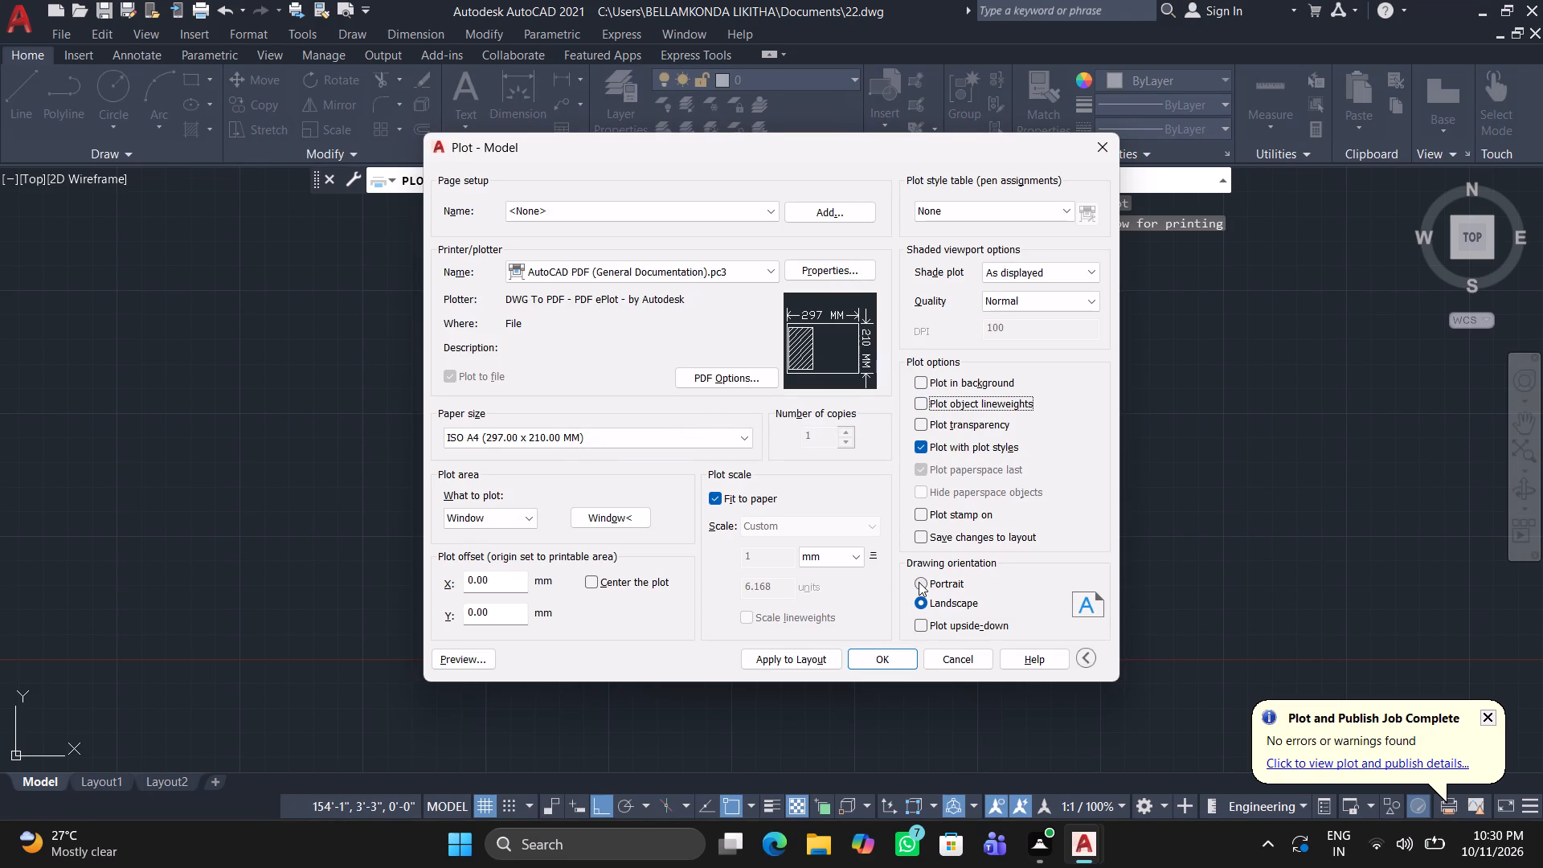
pyautogui.click(919, 582)
# Plot the floor plan to a PDF in Documents with the file name 22-Model.pdfOP.
pyautogui.click(884, 650)
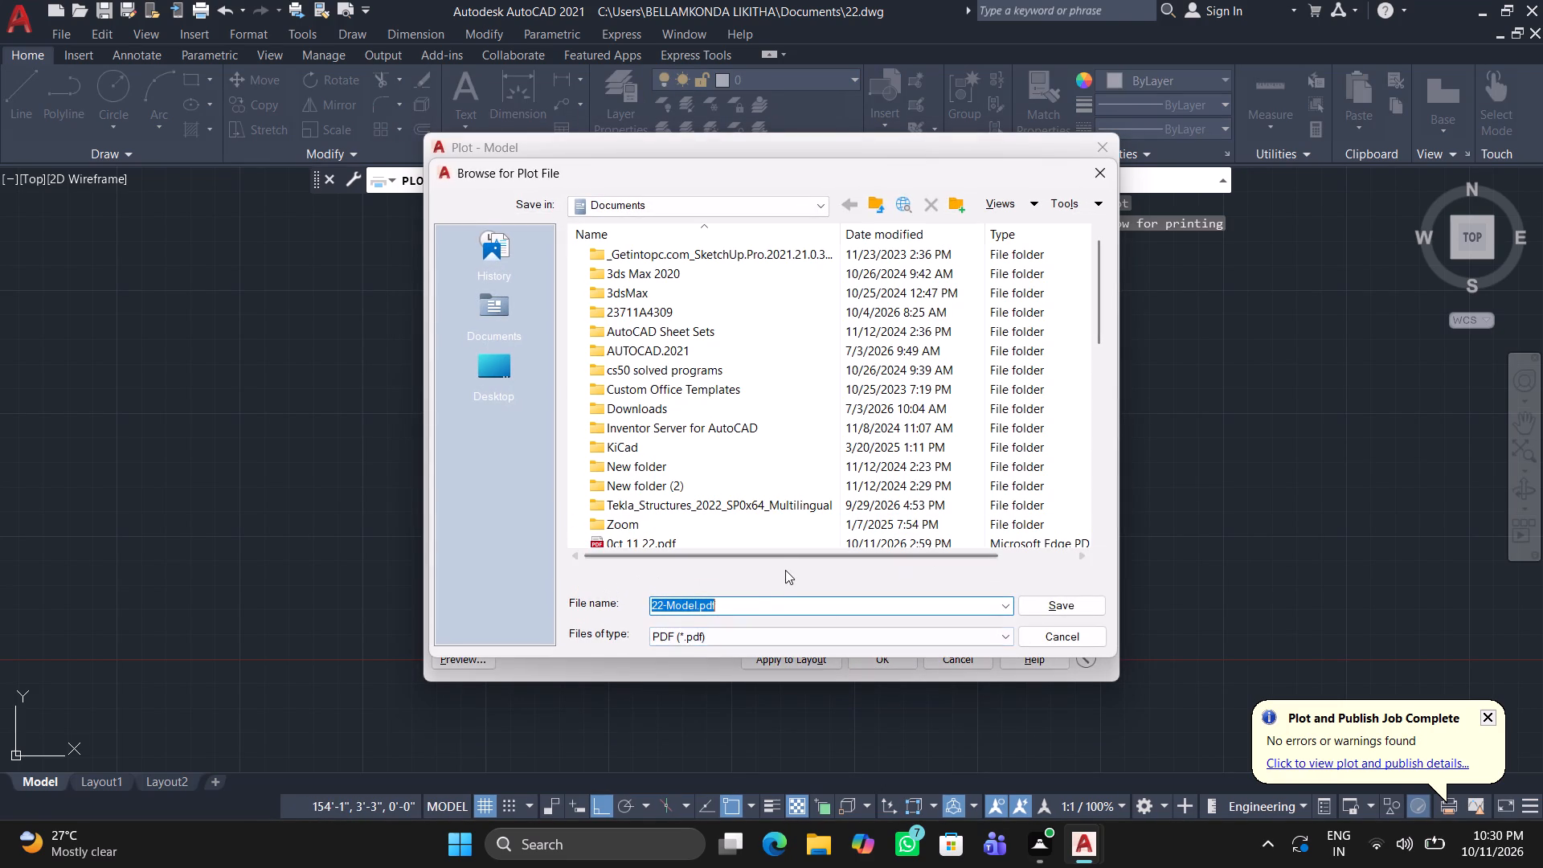
pyautogui.click(771, 596)
pyautogui.click(759, 612)
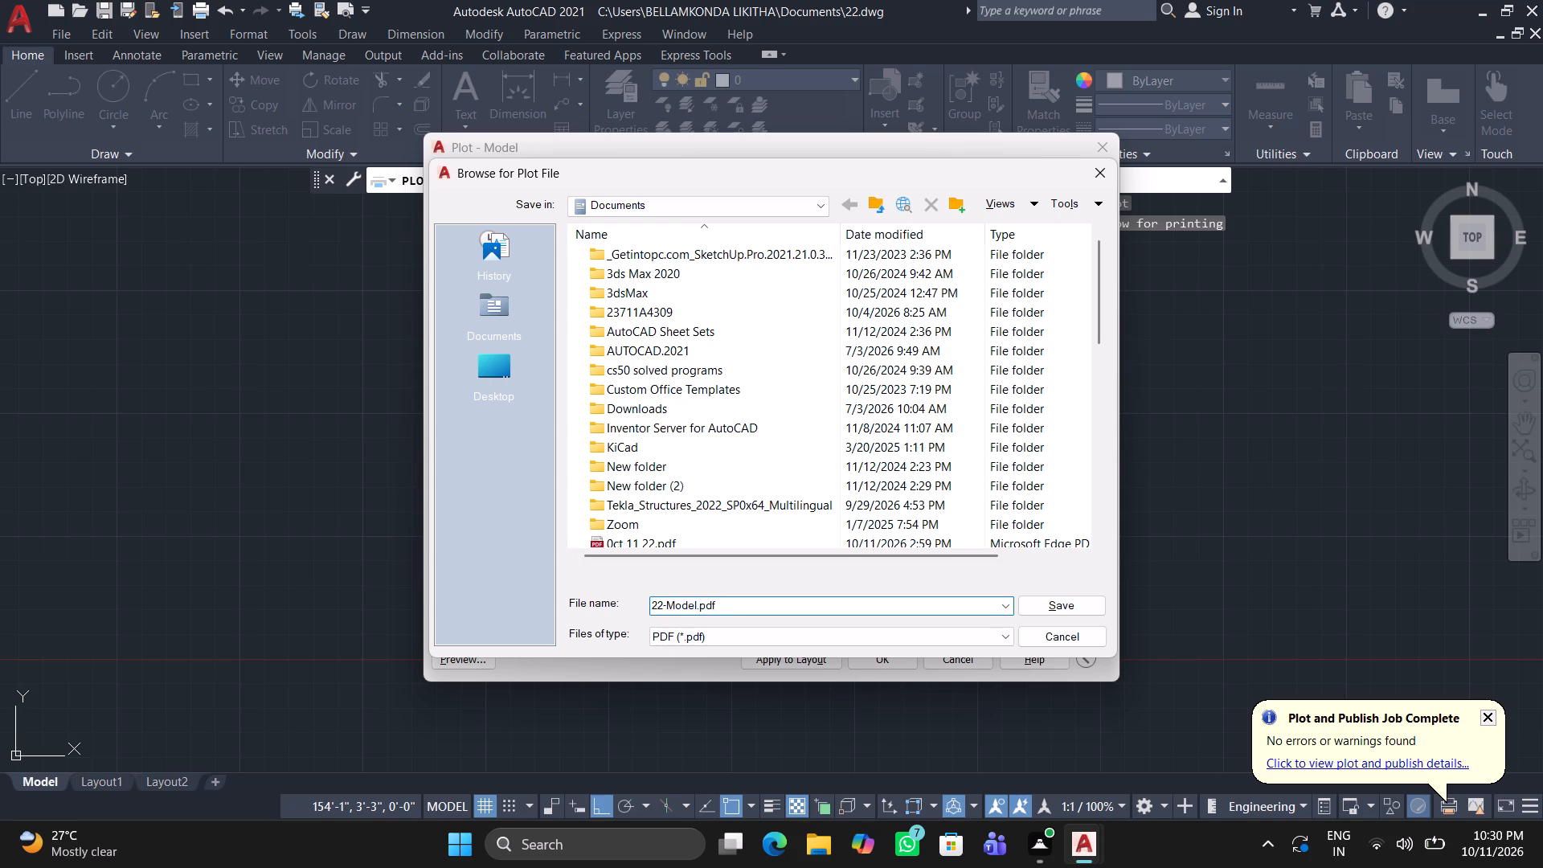
pyautogui.write('OP')
pyautogui.press('Return')
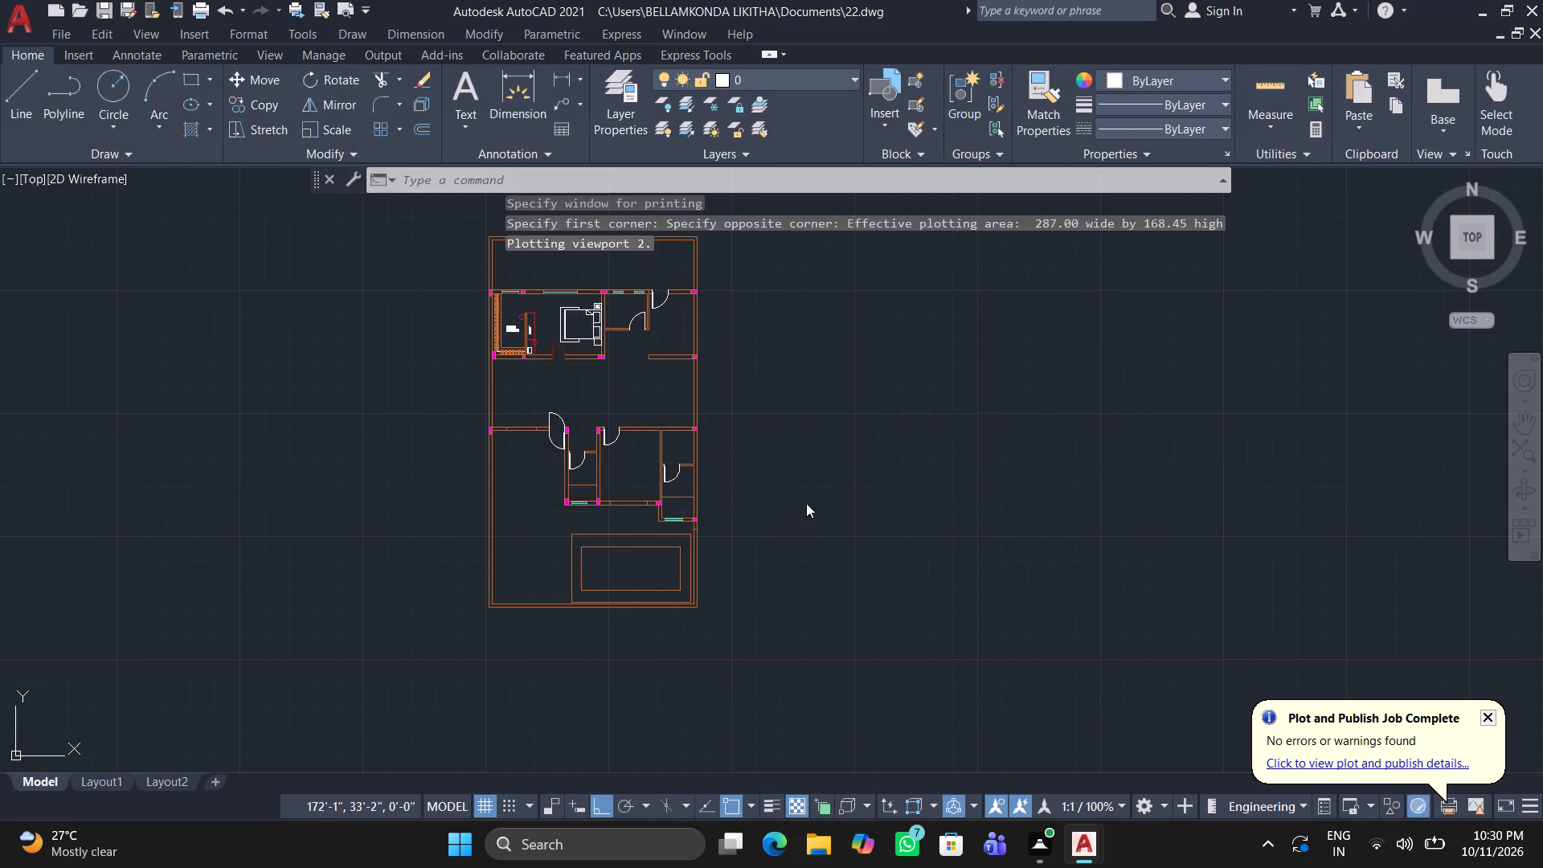
# Examine the plotted floor plan PDF in Microsoft Edge from top to bottom and close it.
pyautogui.scroll(-2, 681, 502)
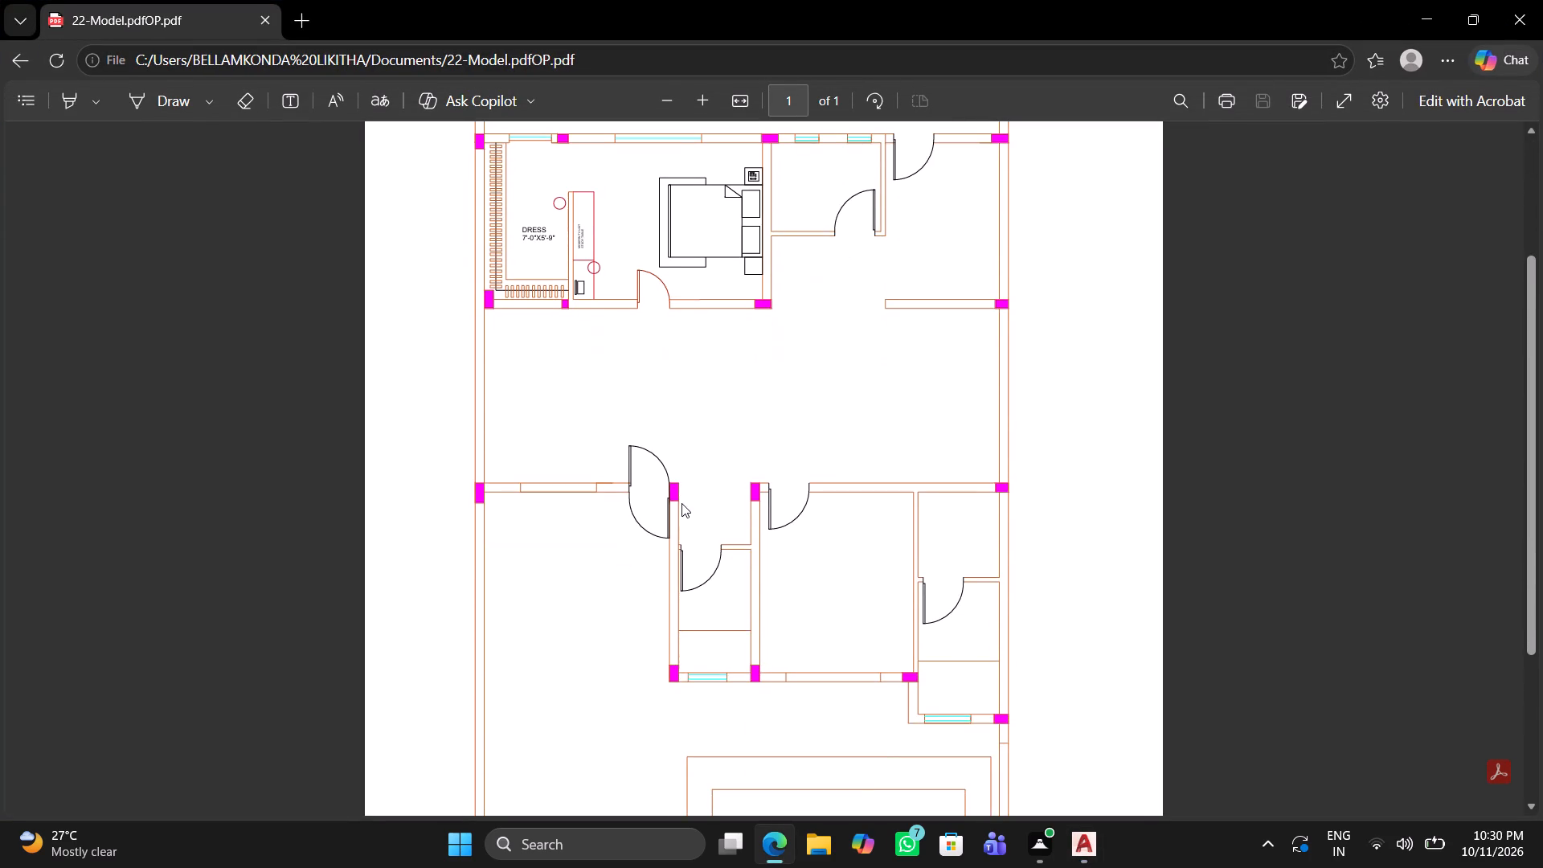
pyautogui.scroll(-8, 681, 503)
pyautogui.scroll(4, 723, 452)
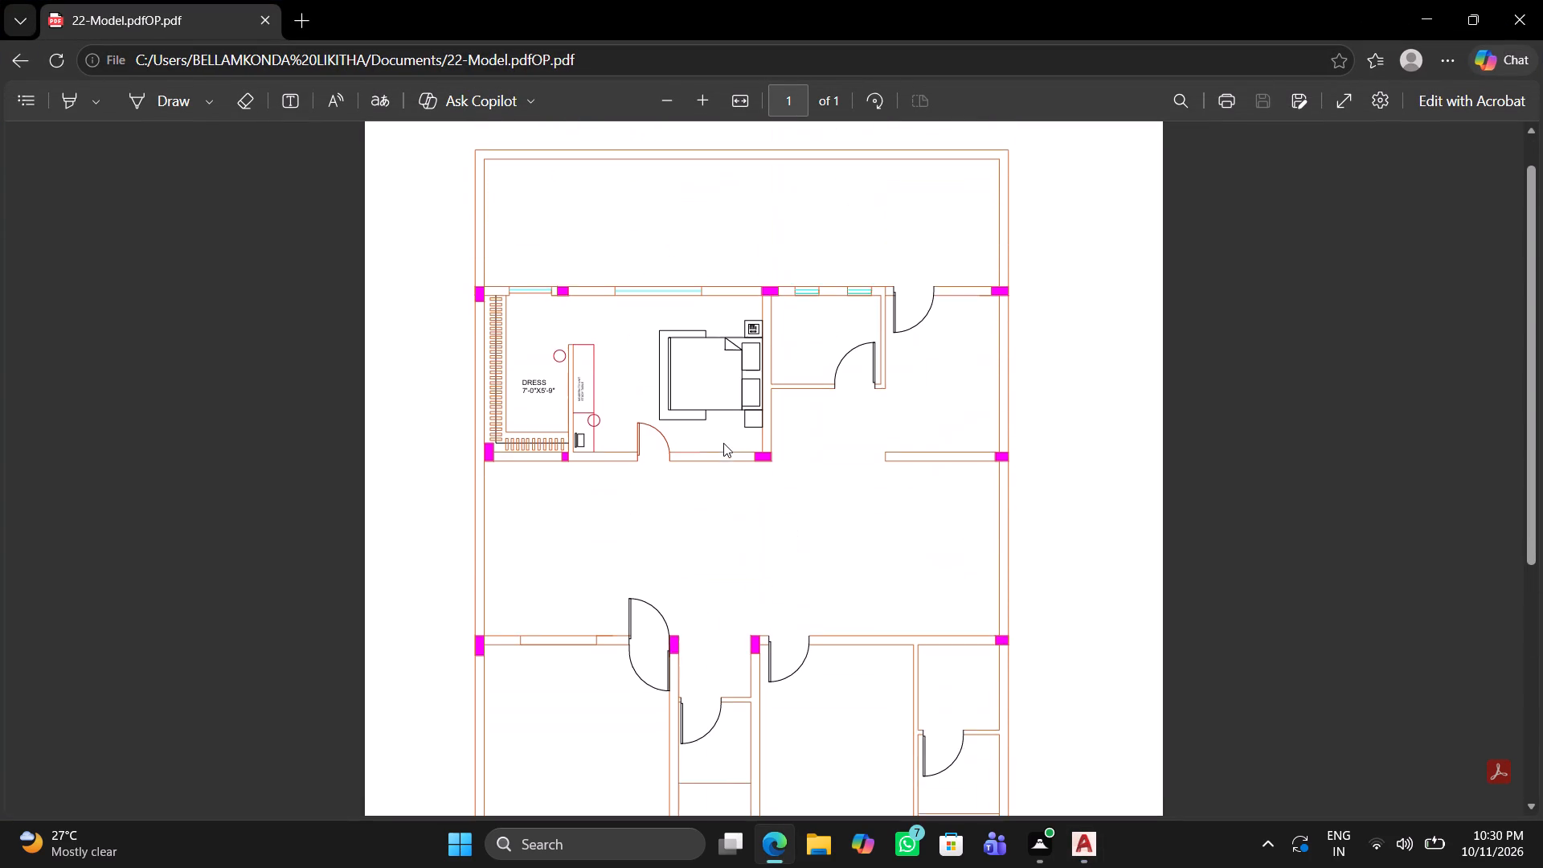
pyautogui.click(1516, 28)
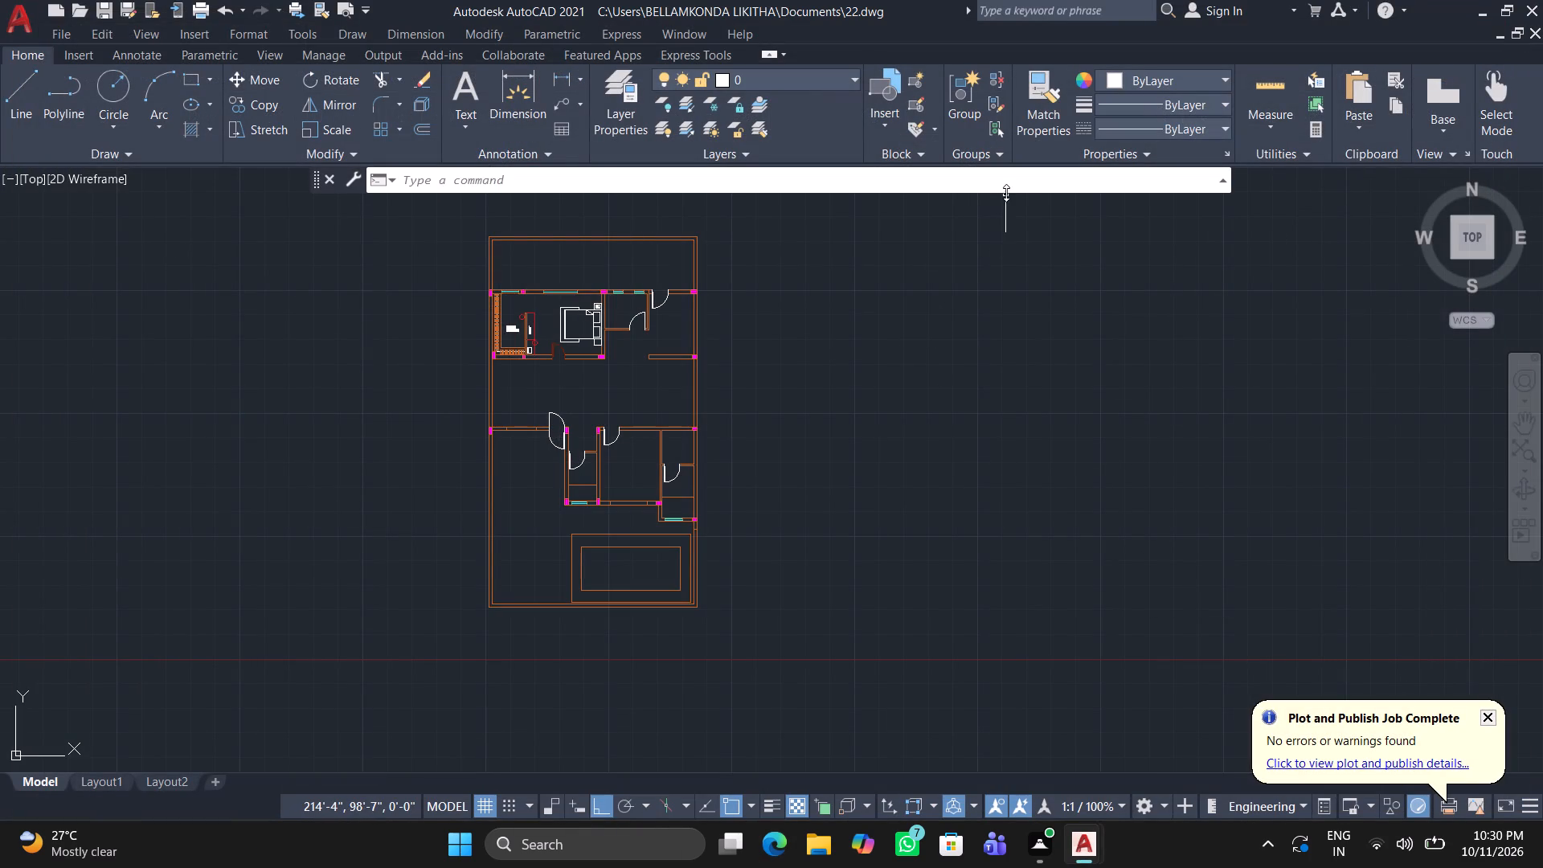
# Back in AutoCAD, query the LOGFILENAME system variable for the drawing's log file path.
pyautogui.click(1008, 188)
pyautogui.write('LOGFILR')
pyautogui.press('BackSpace')
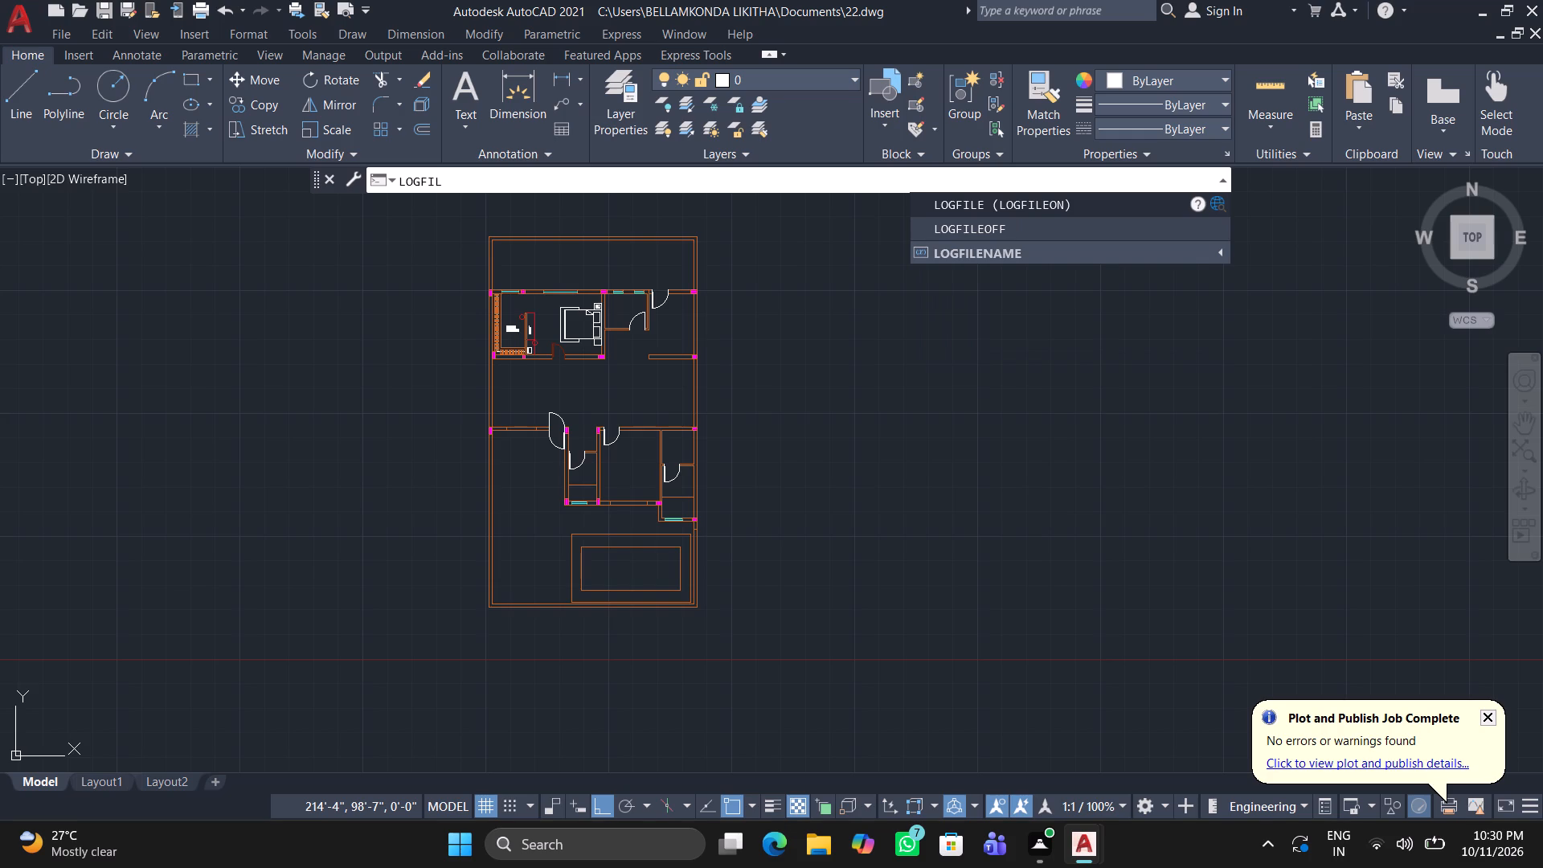
pyautogui.click(1115, 252)
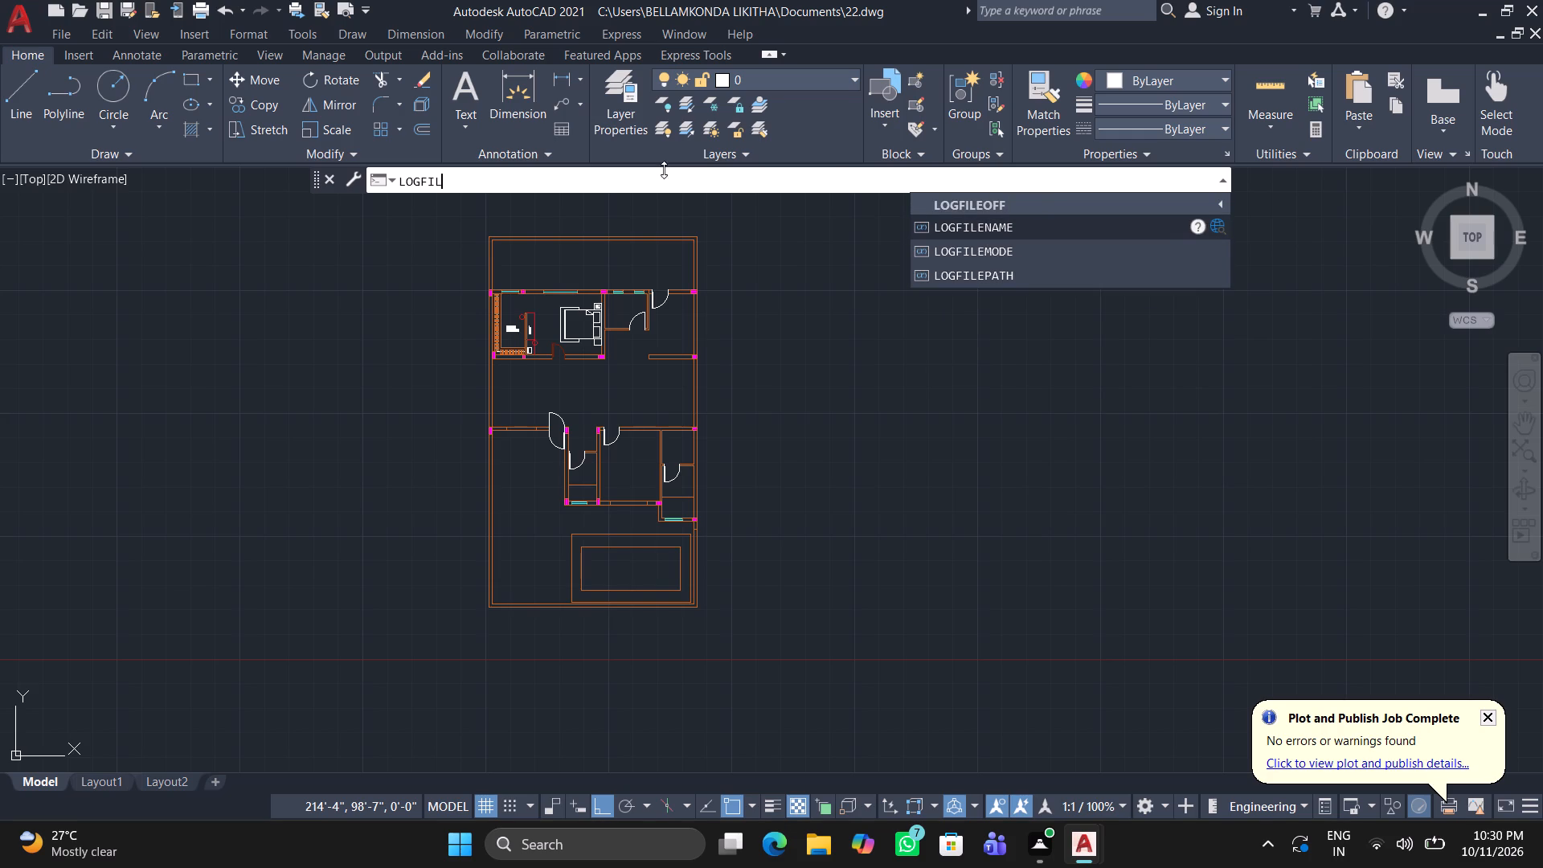
pyautogui.press('n')
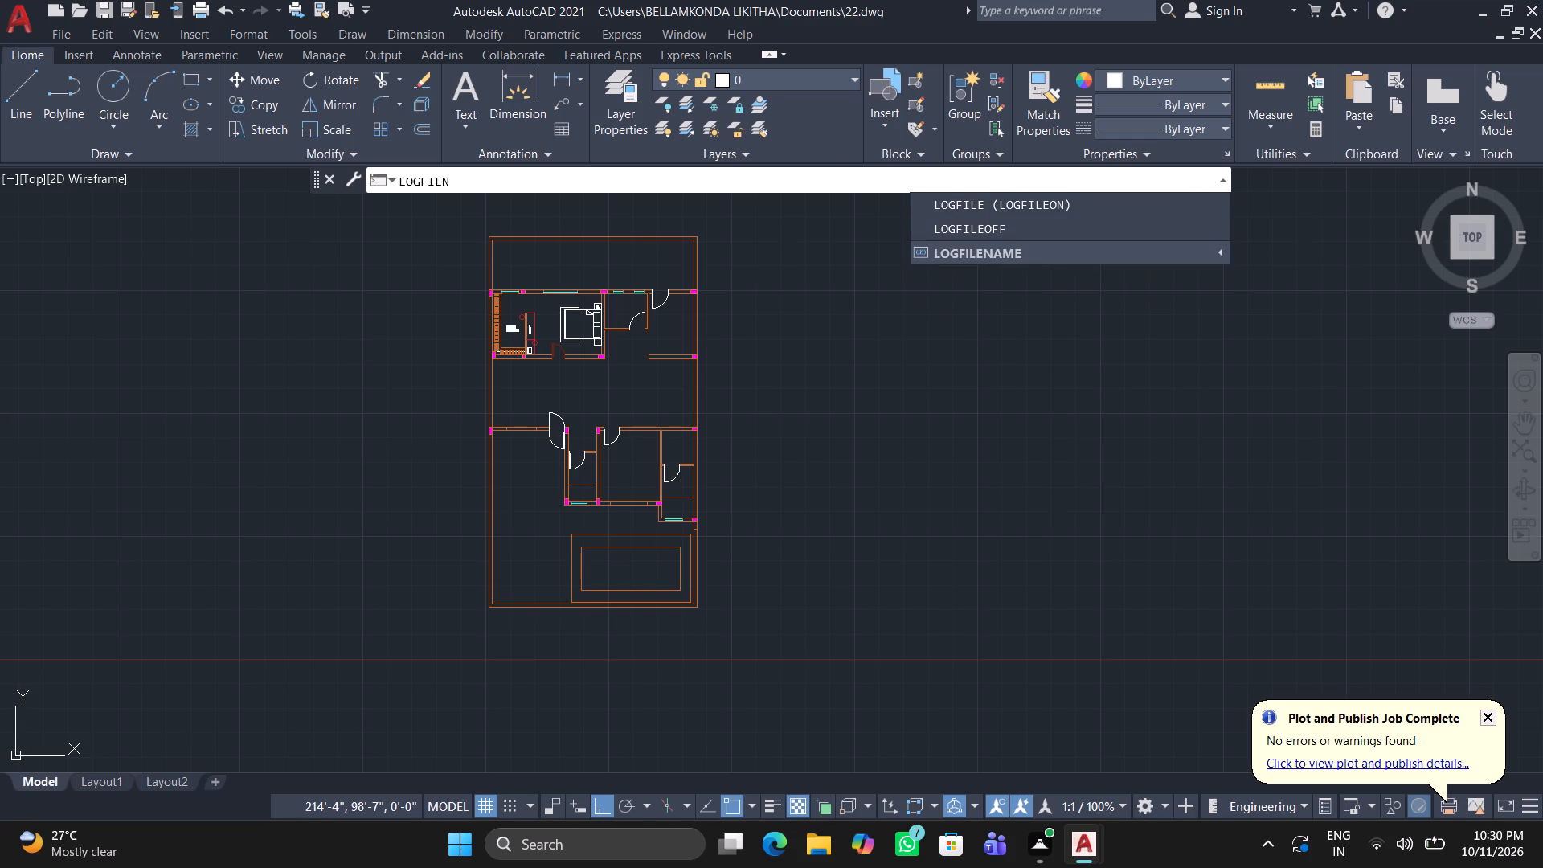
pyautogui.press('a')
pyautogui.write('ME')
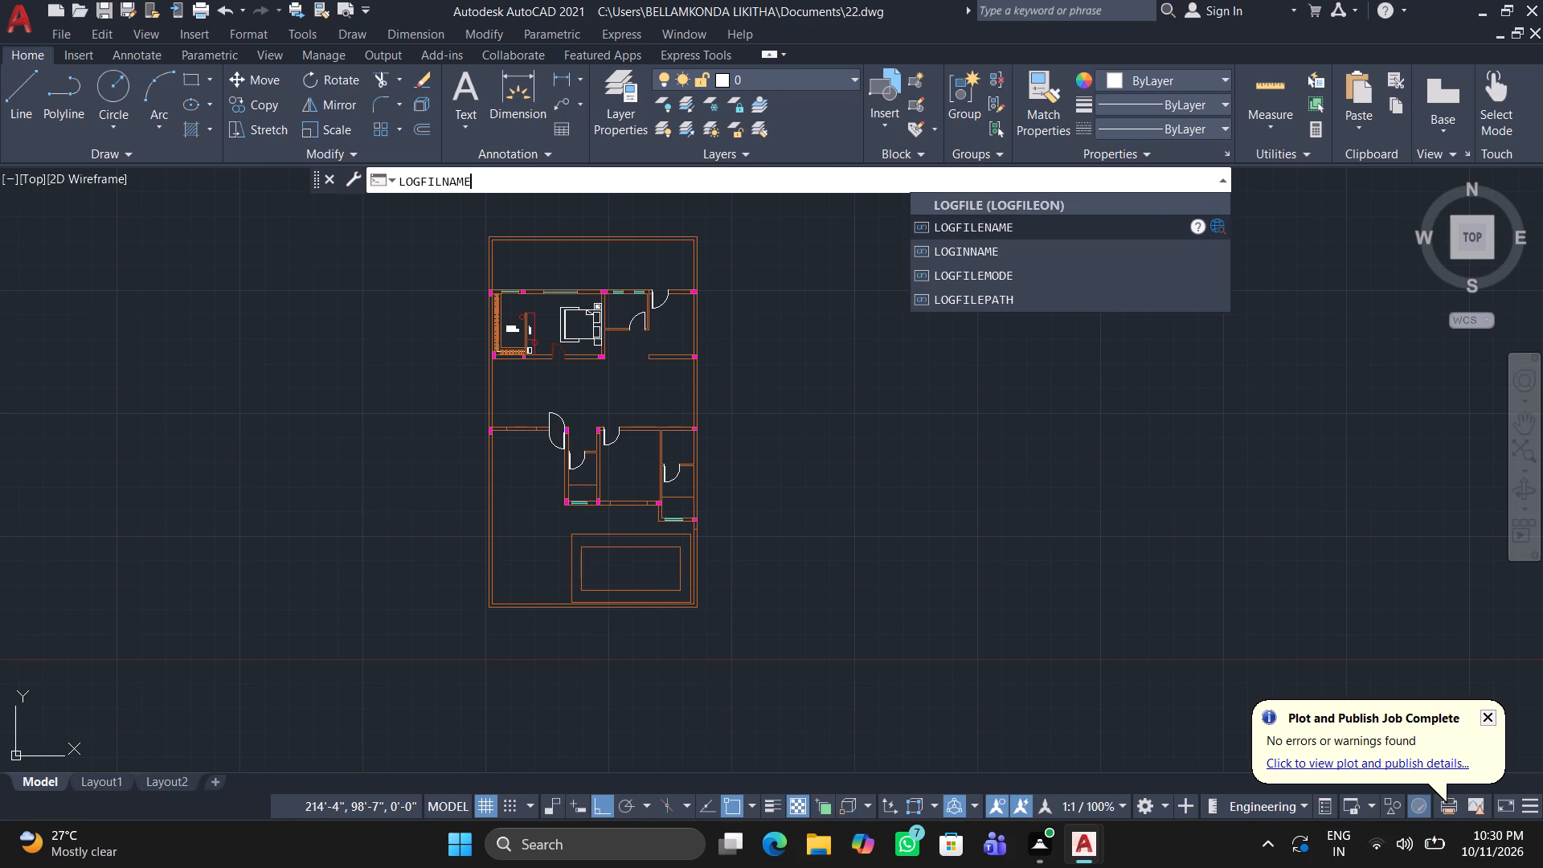
pyautogui.press('Return')
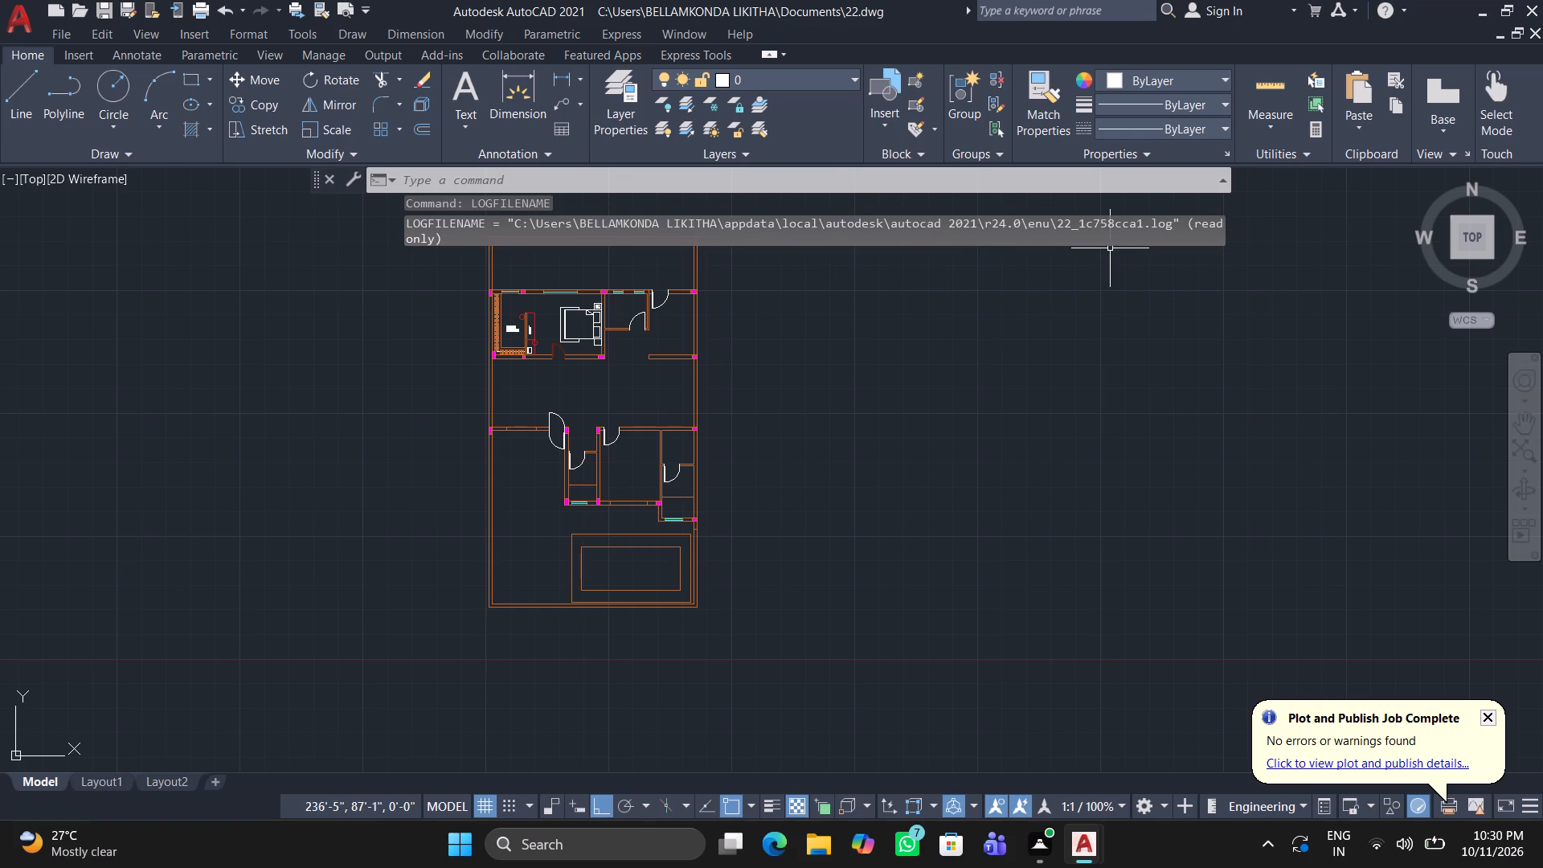
# Recolour the bed, pillows and bedside tables with the telephone, trying 205,105,40 and settling on dark red 153,27,30.
pyautogui.moveTo(603, 354); pyautogui.dragTo(585, 485, button='middle')
pyautogui.scroll(4, 585, 461)
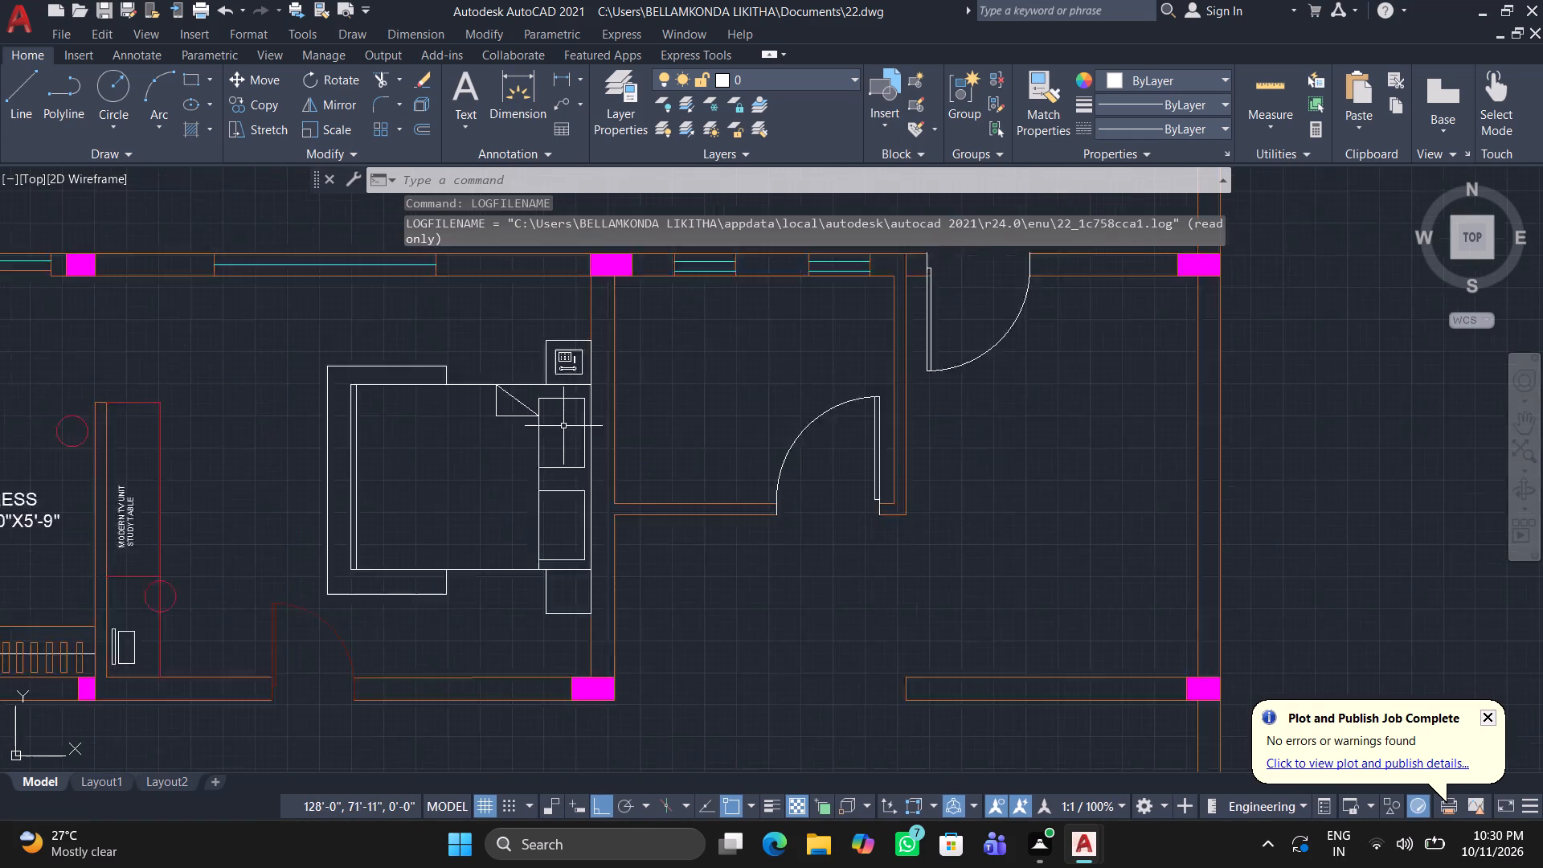
pyautogui.scroll(1, 563, 424)
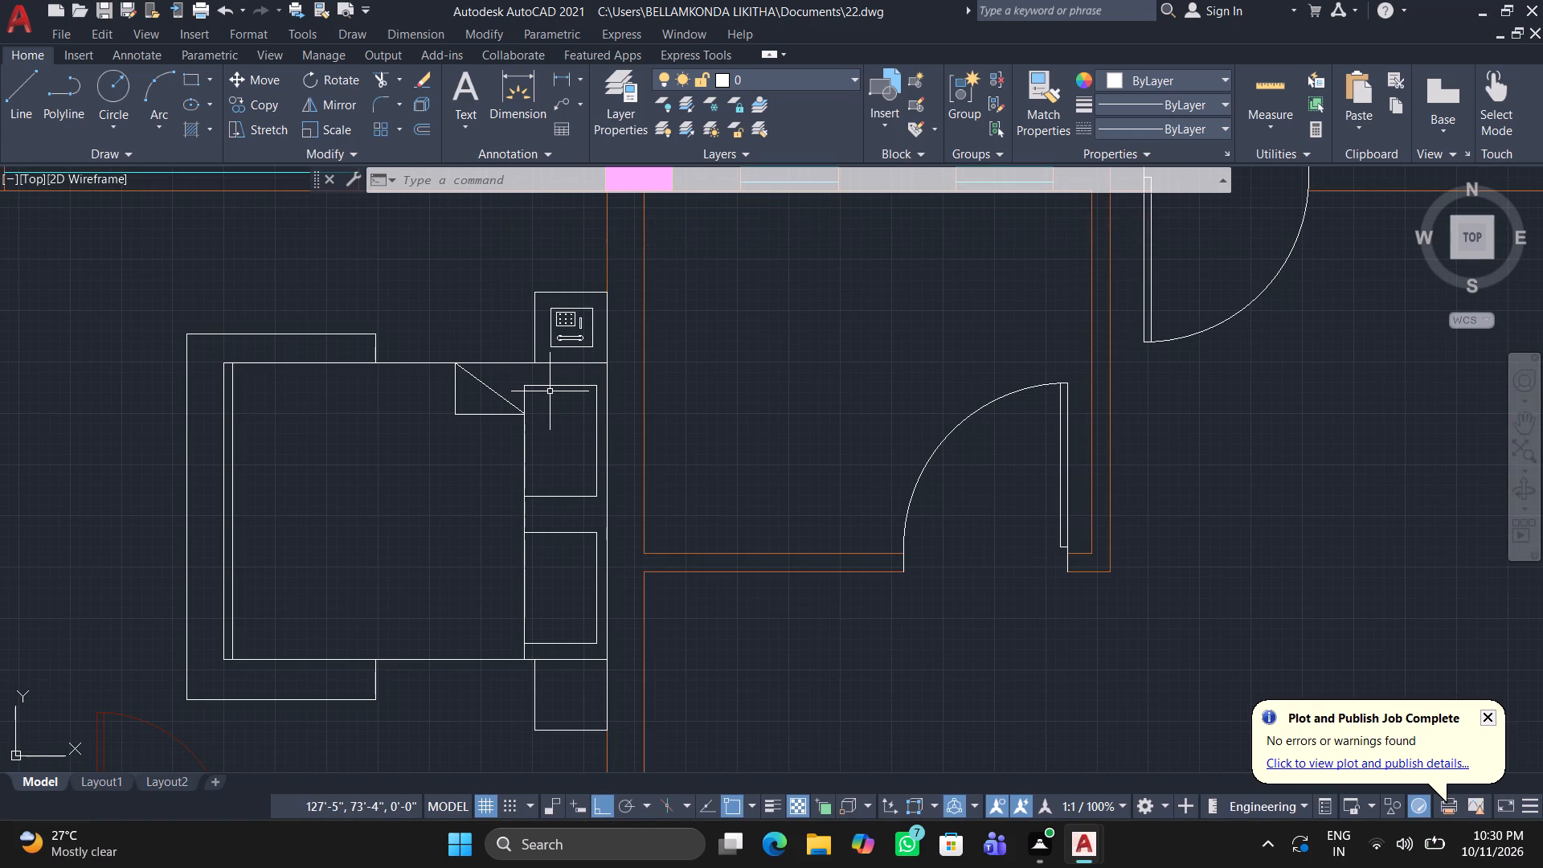
pyautogui.scroll(2, 415, 208)
pyautogui.moveTo(664, 503); pyautogui.dragTo(528, 321, button='middle')
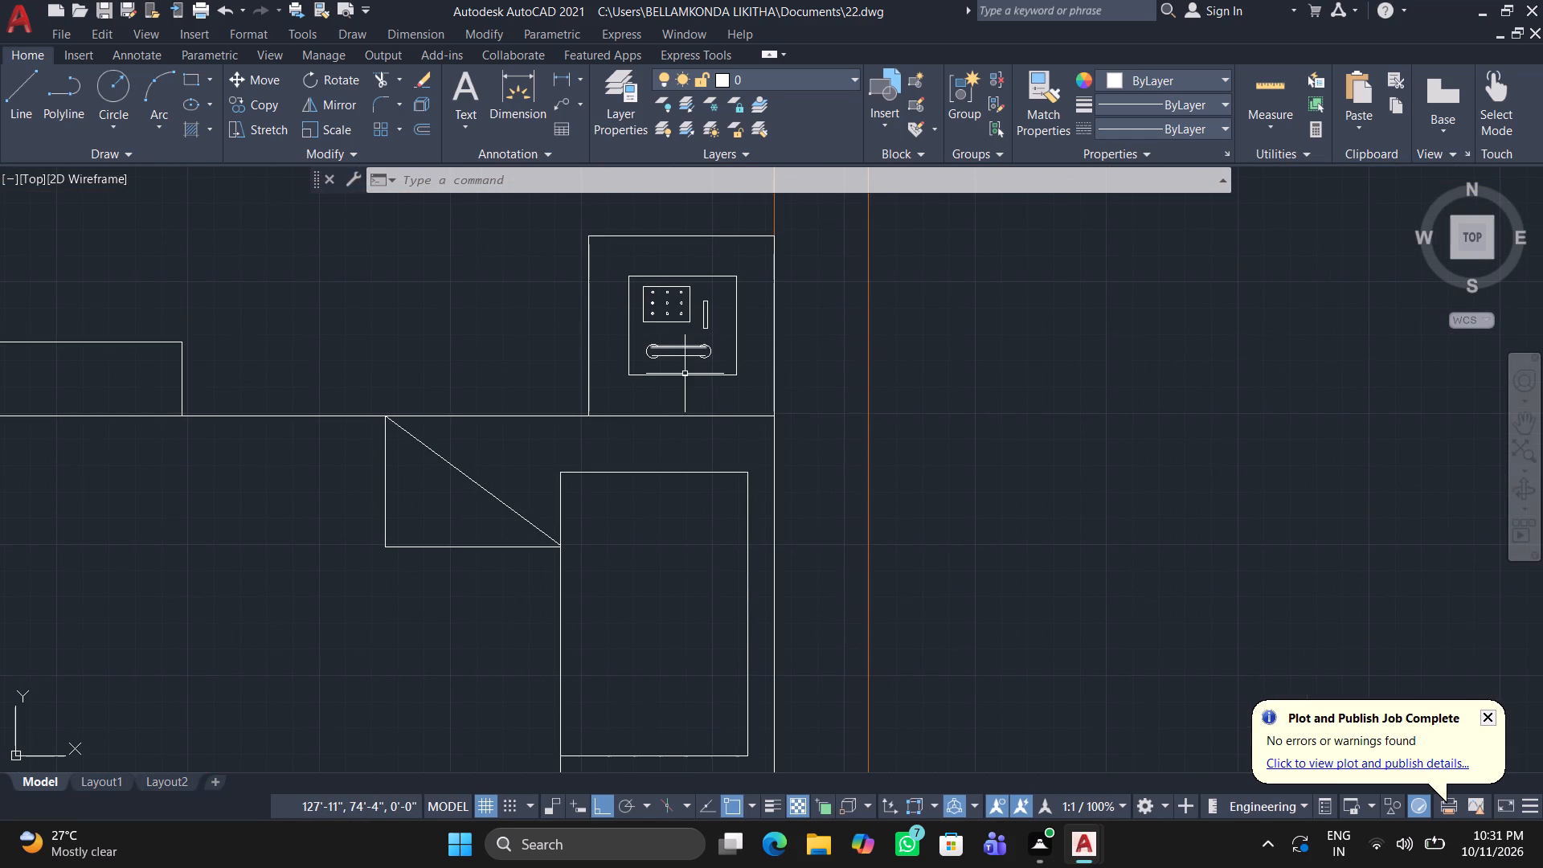
pyautogui.scroll(-4, 685, 372)
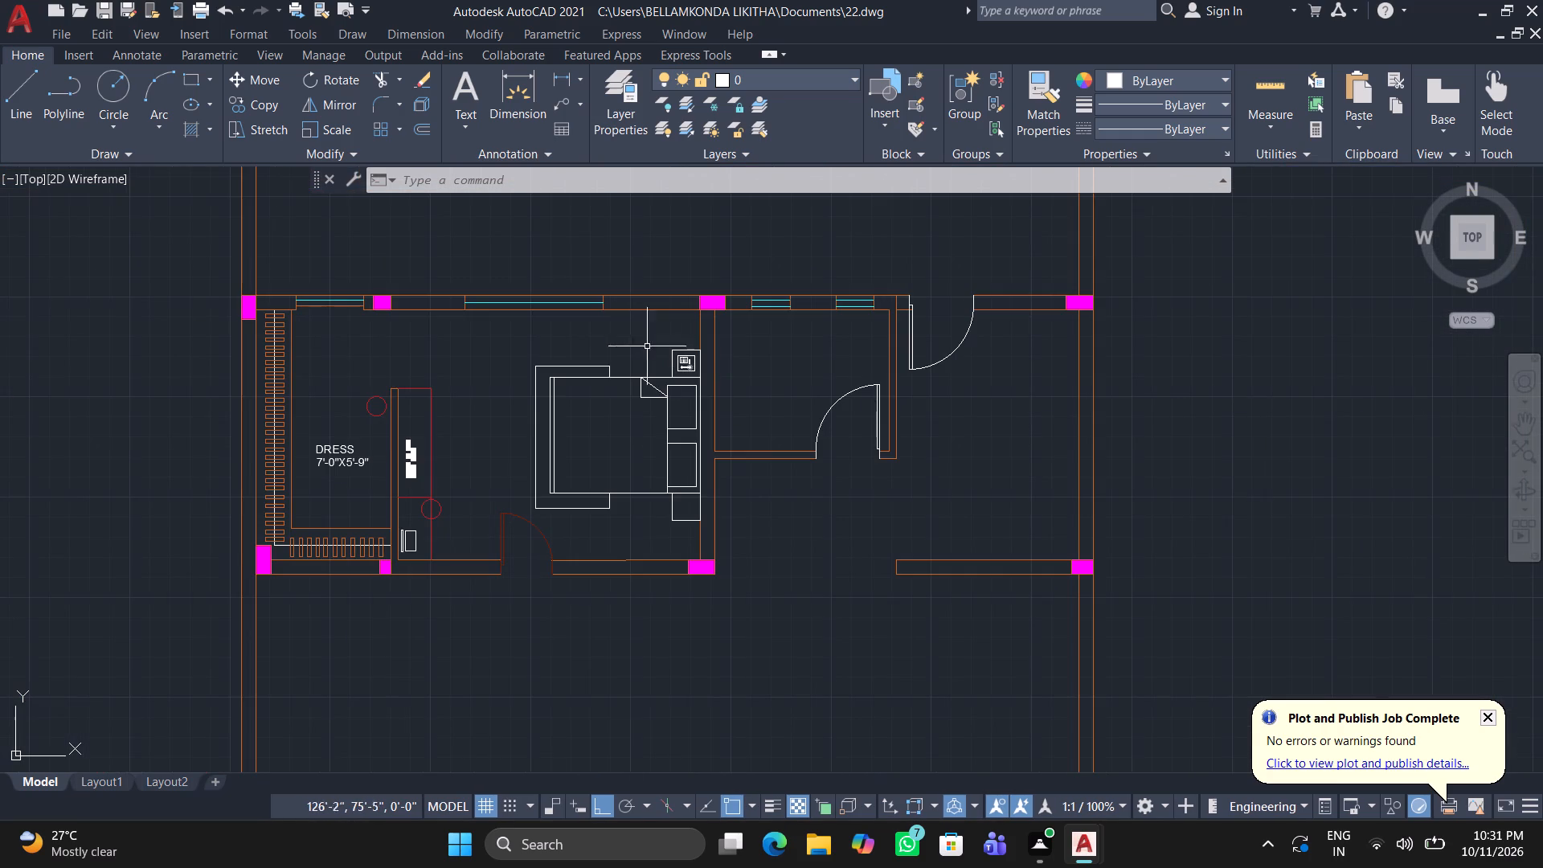
pyautogui.moveTo(508, 337); pyautogui.dragTo(514, 354)
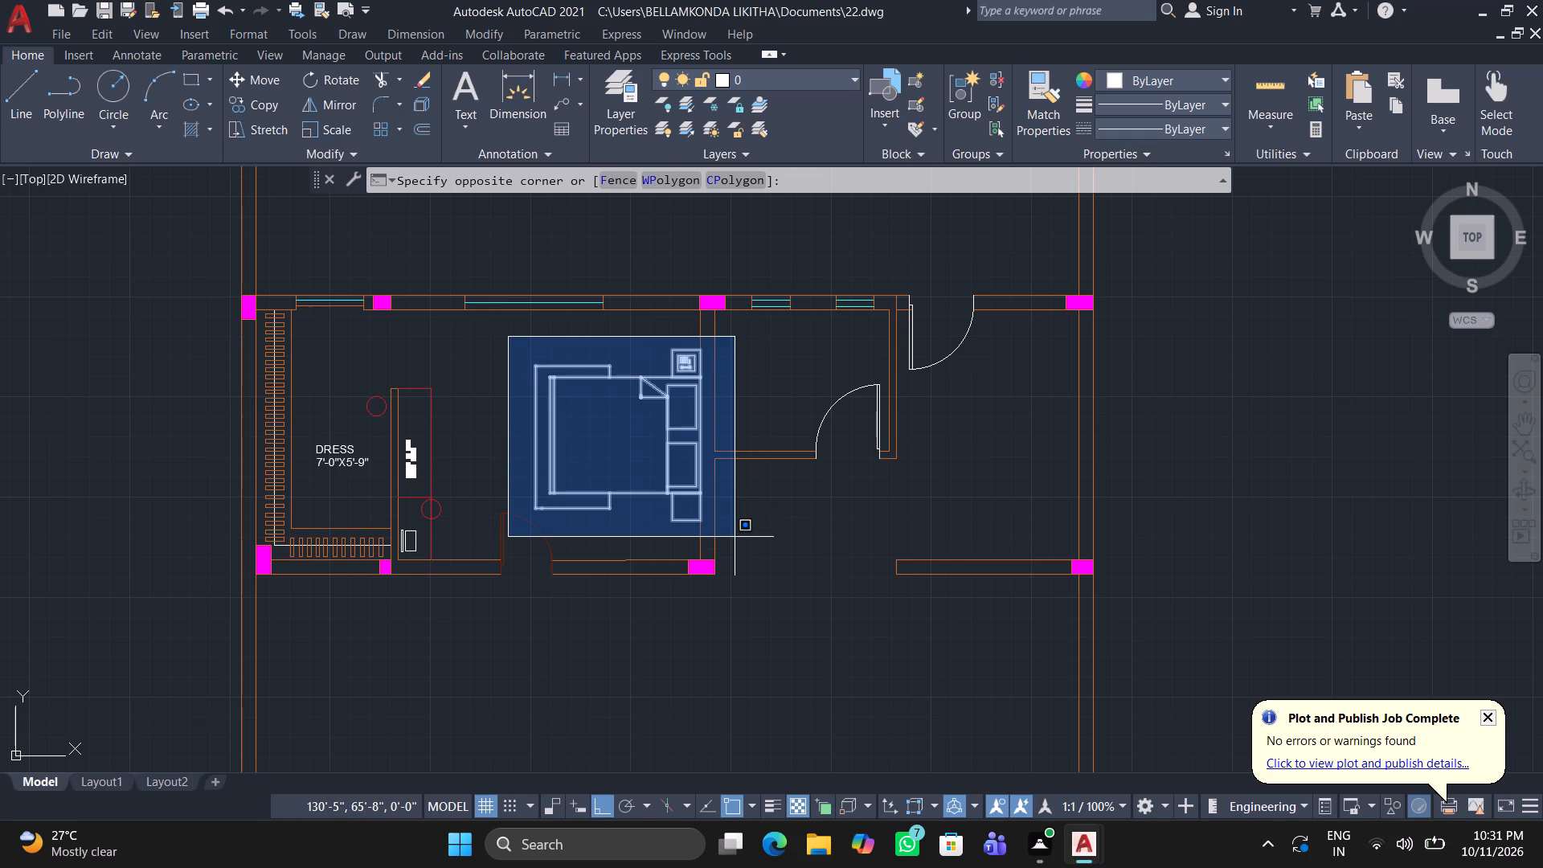
pyautogui.click(735, 537)
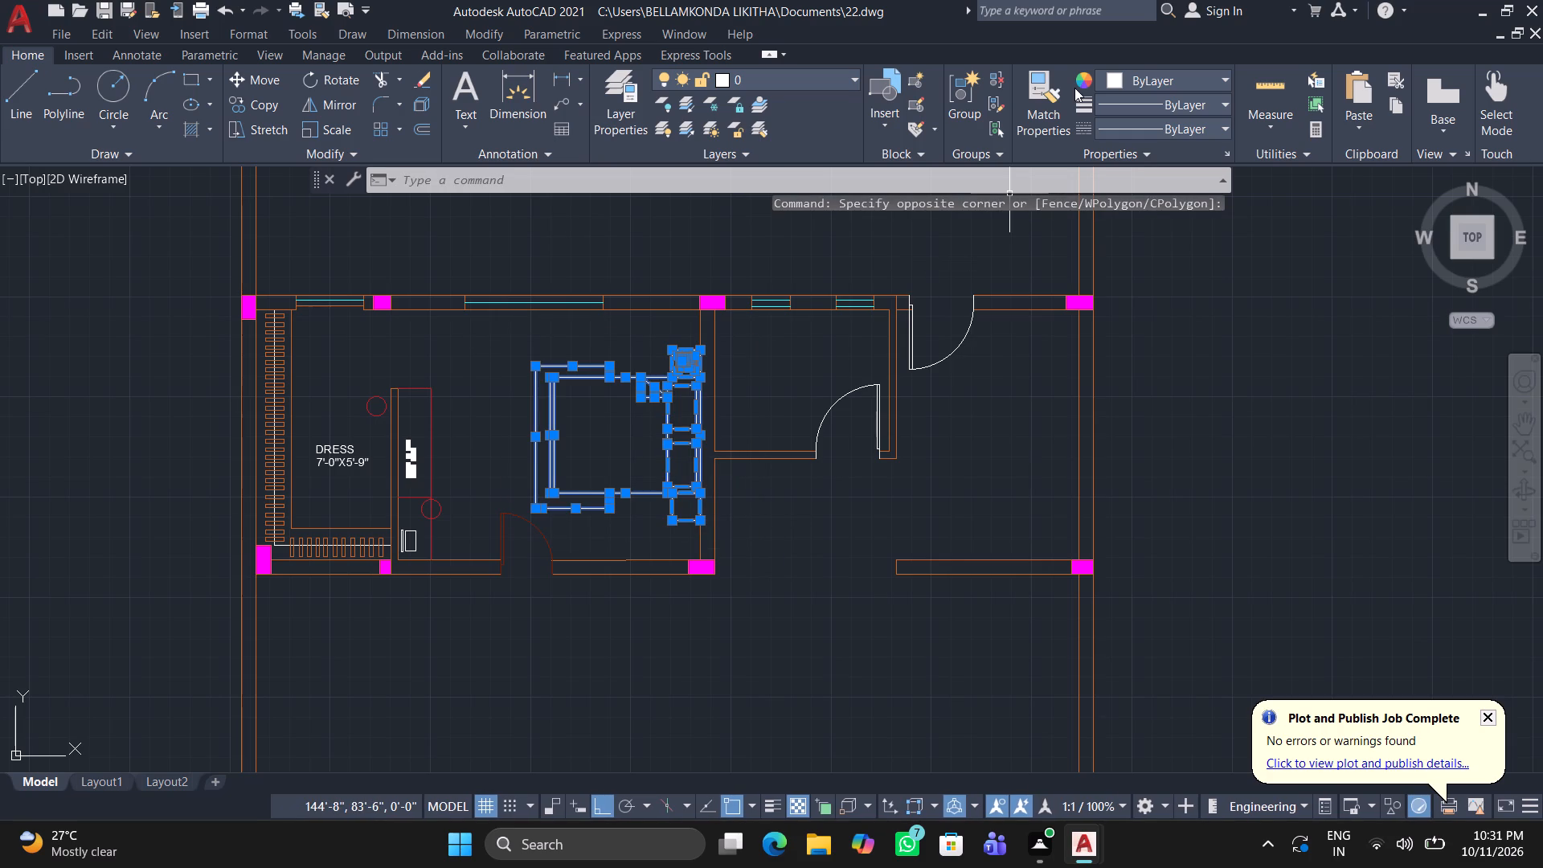
pyautogui.click(1117, 72)
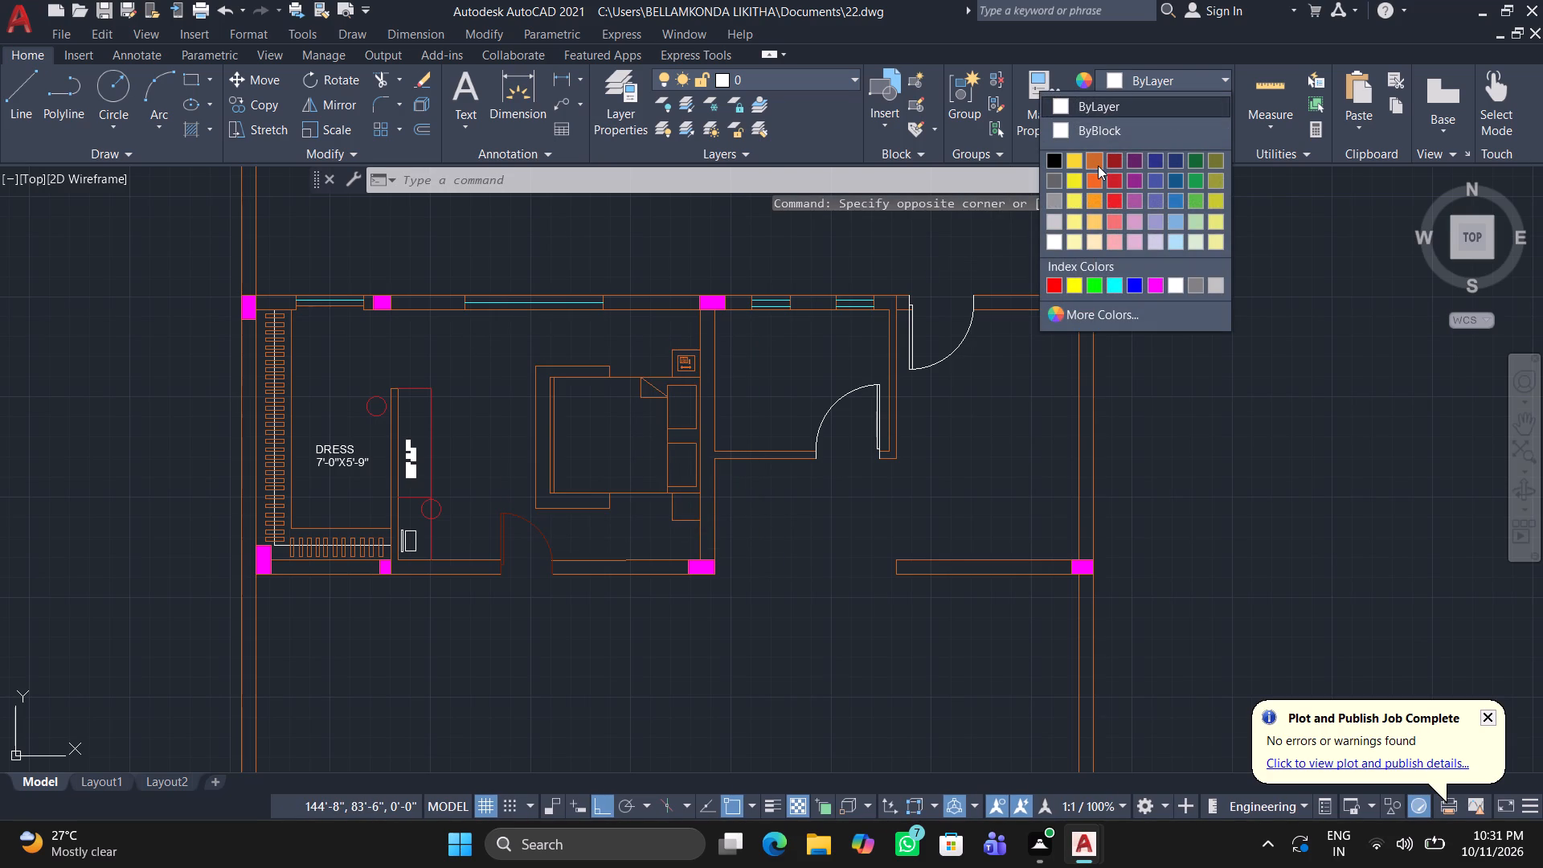
pyautogui.click(1098, 167)
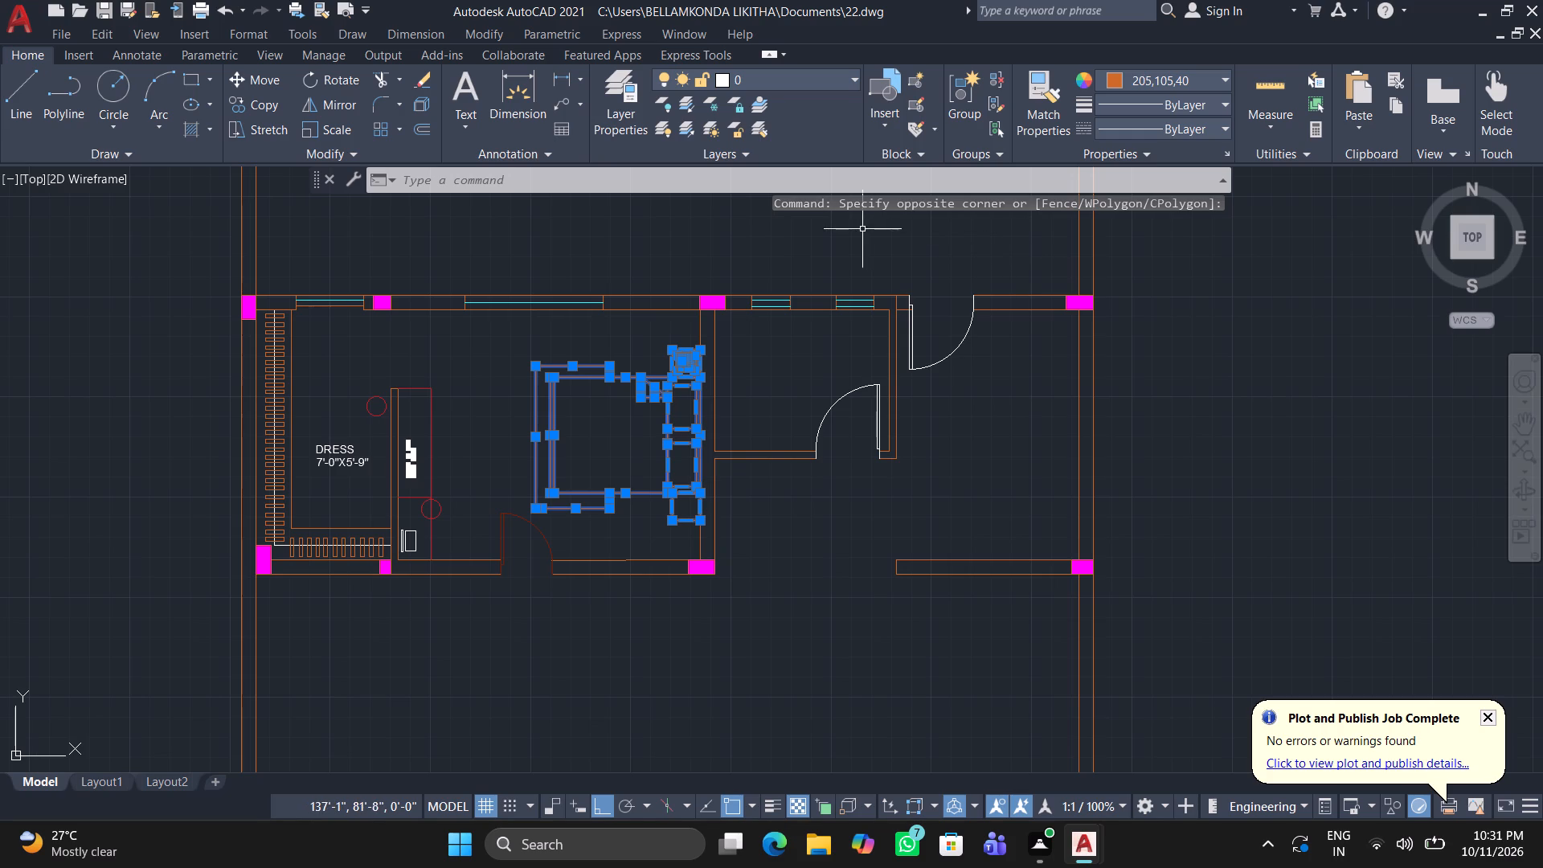
pyautogui.click(1107, 73)
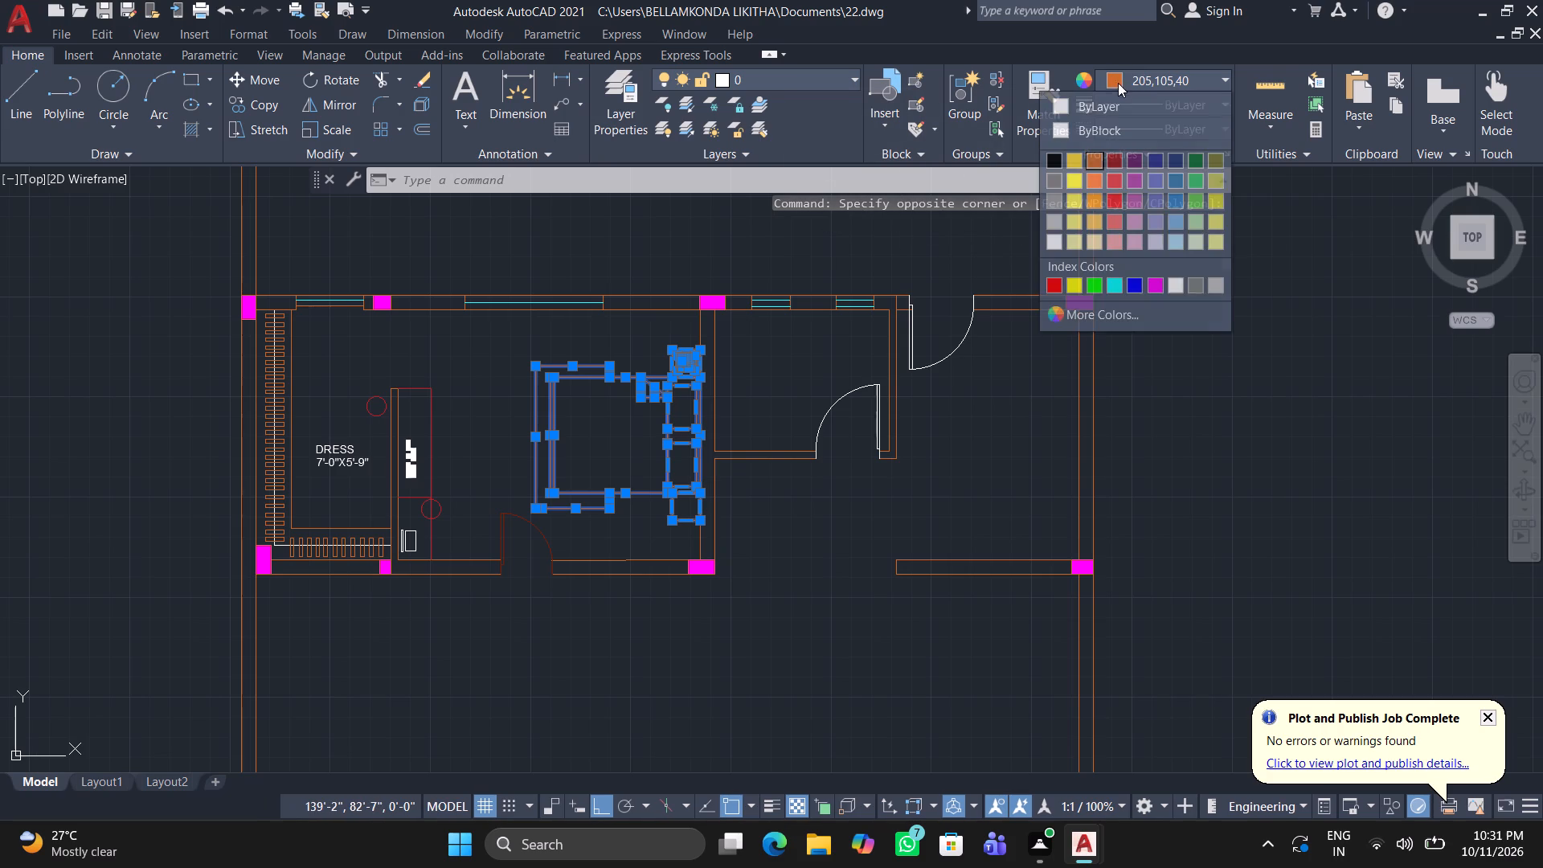
pyautogui.click(1110, 170)
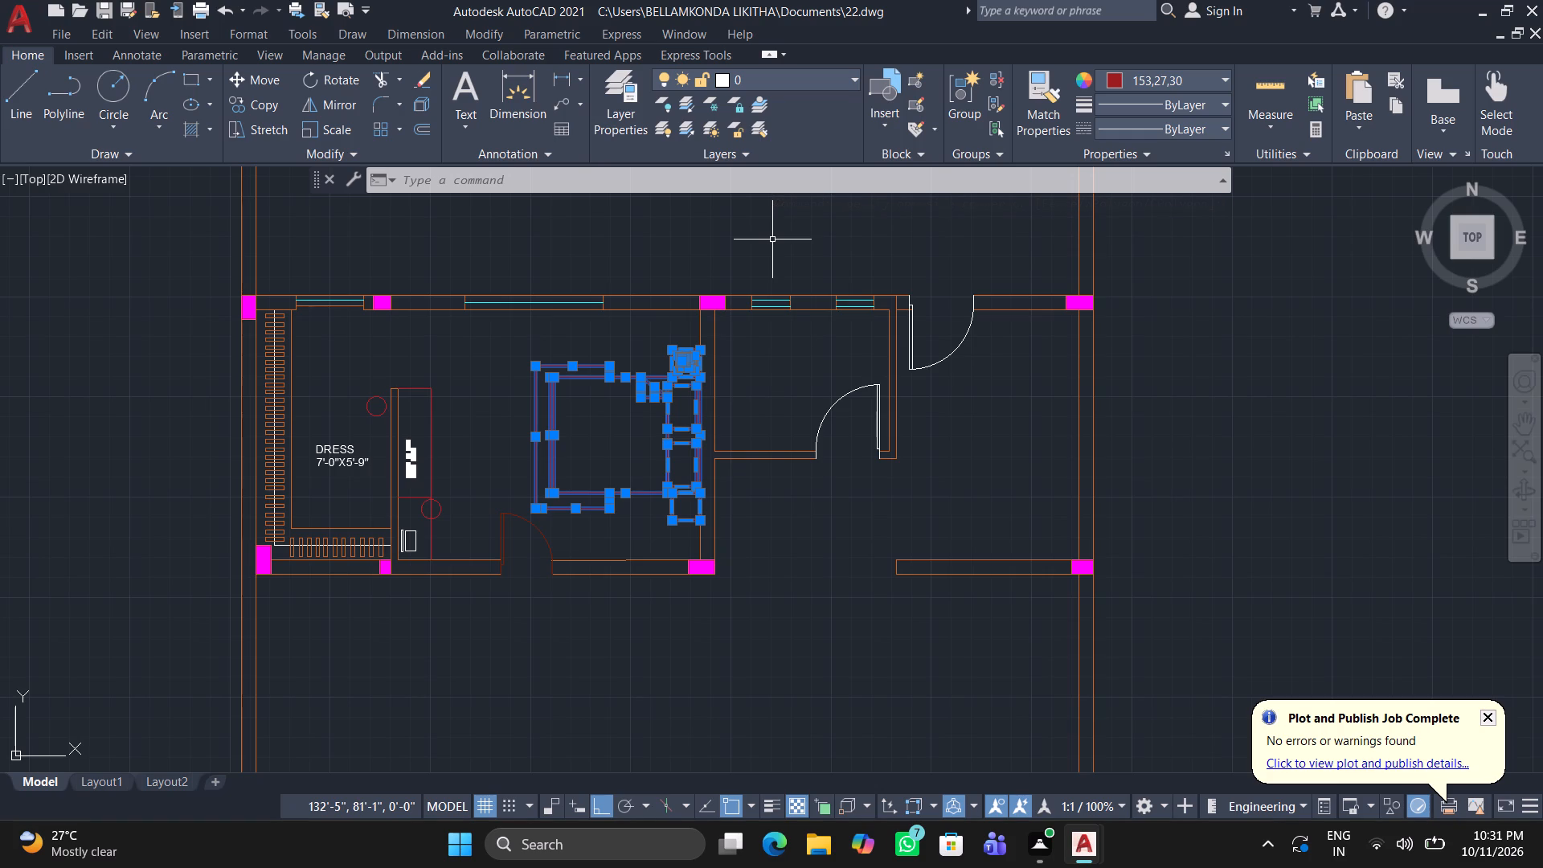
# Draw a small circle in the bedroom corner above the upper bedside table as a plant pot.
pyautogui.press('Escape')
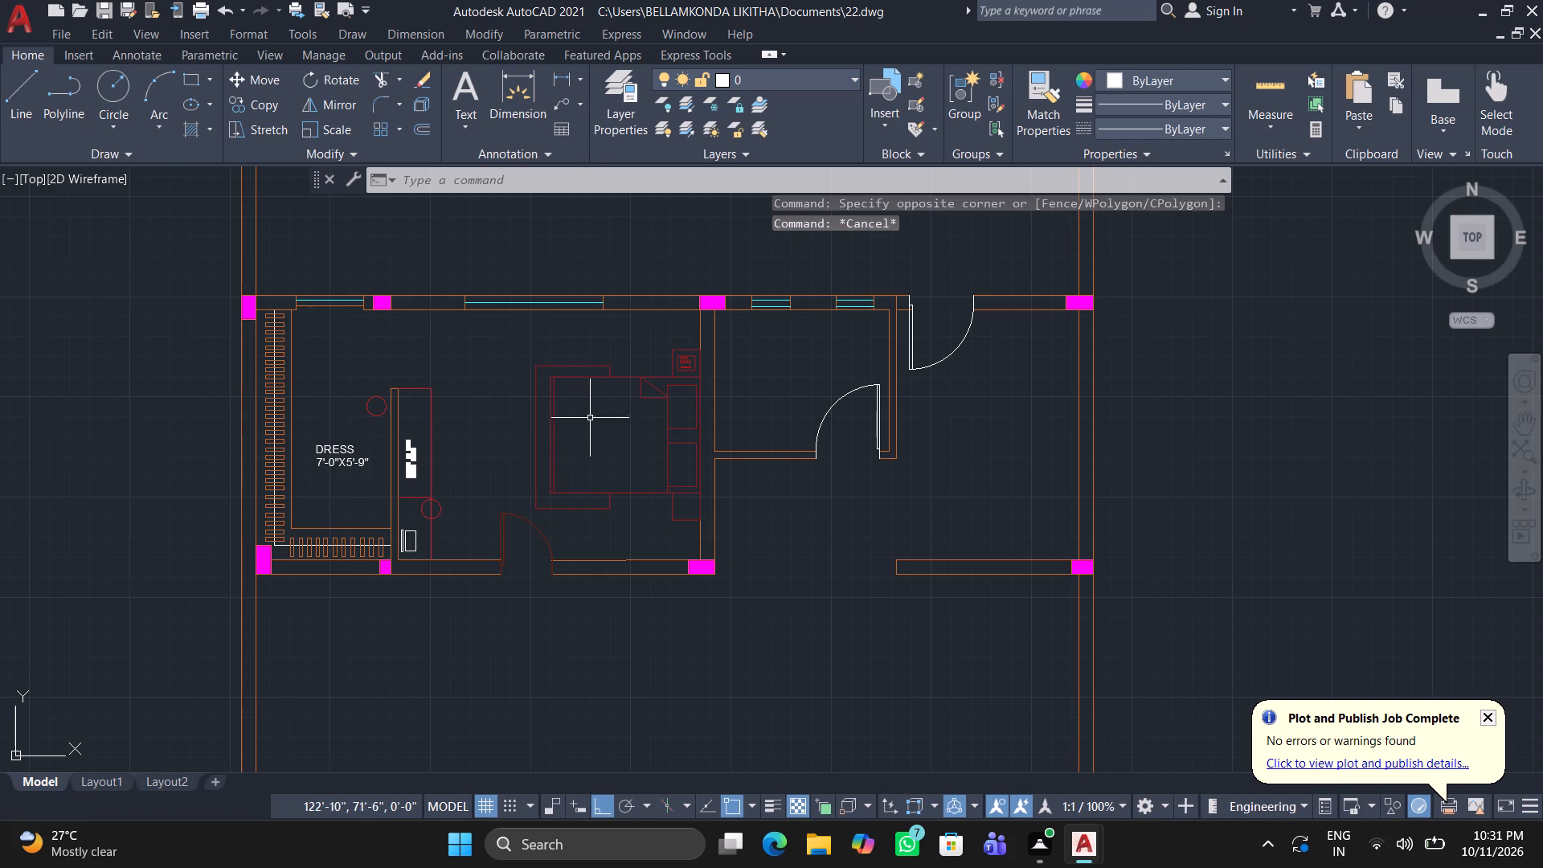
pyautogui.click(116, 72)
pyautogui.scroll(3, 635, 320)
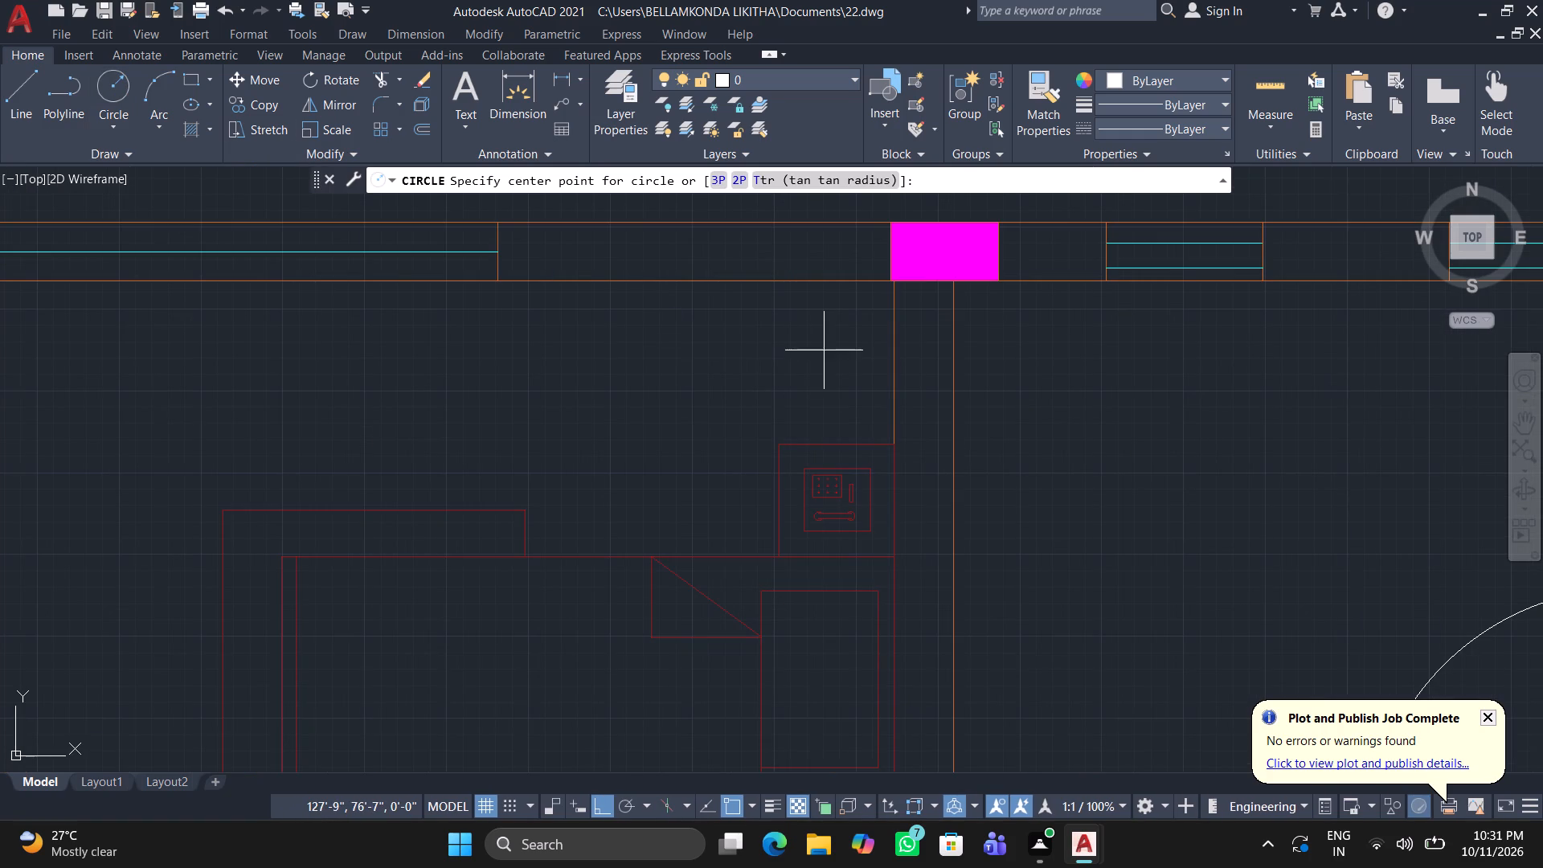
pyautogui.click(829, 347)
pyautogui.click(832, 388)
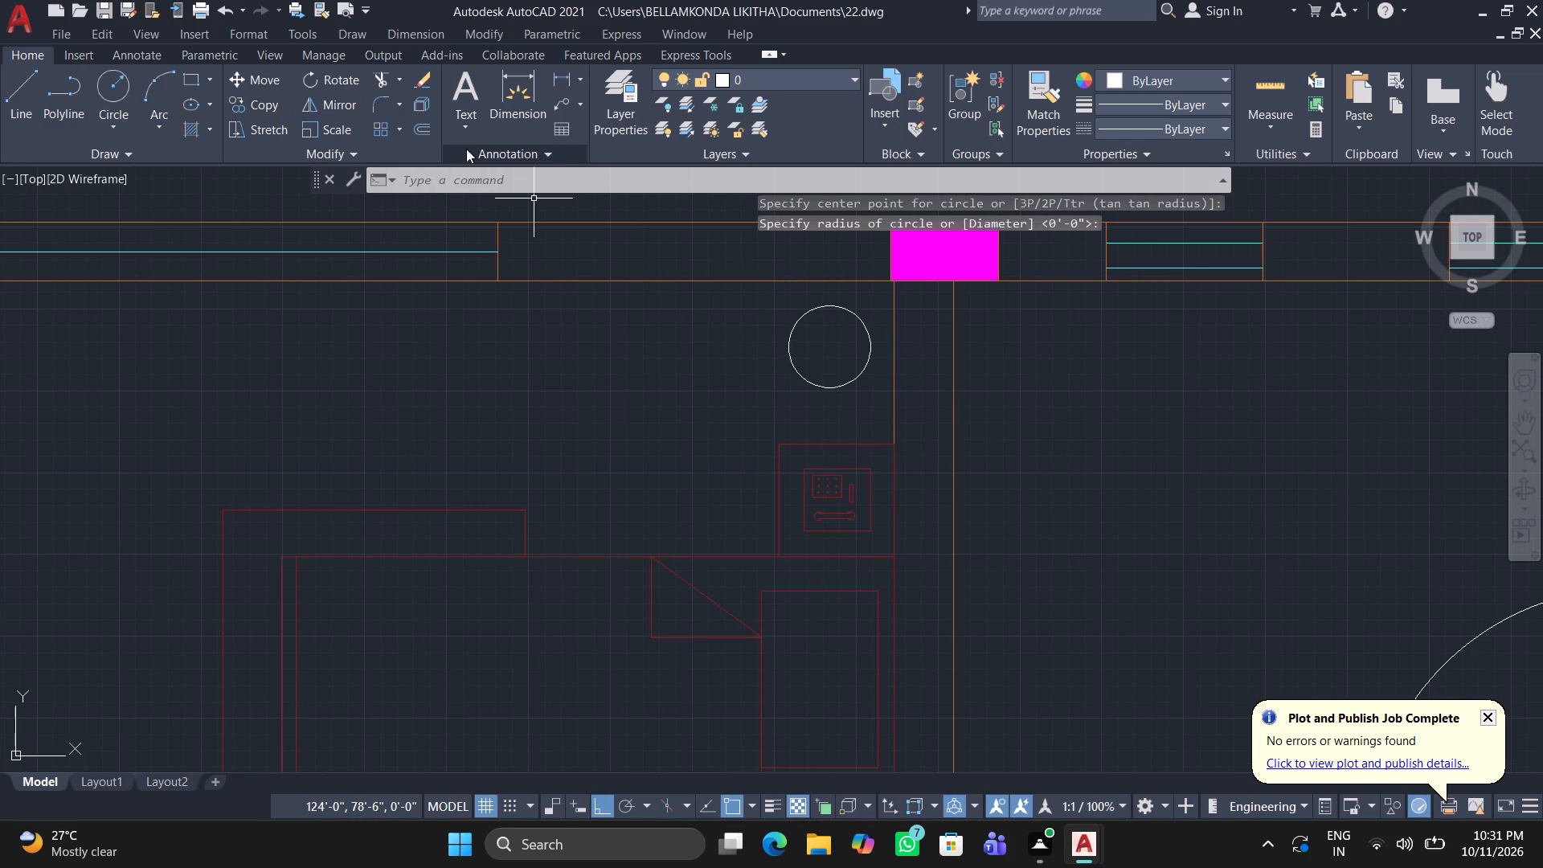
# Offset the pot circle 1" outward to form its rim.
pyautogui.moveTo(415, 128); pyautogui.dragTo(424, 129)
pyautogui.write('1"')
pyautogui.press('Return')
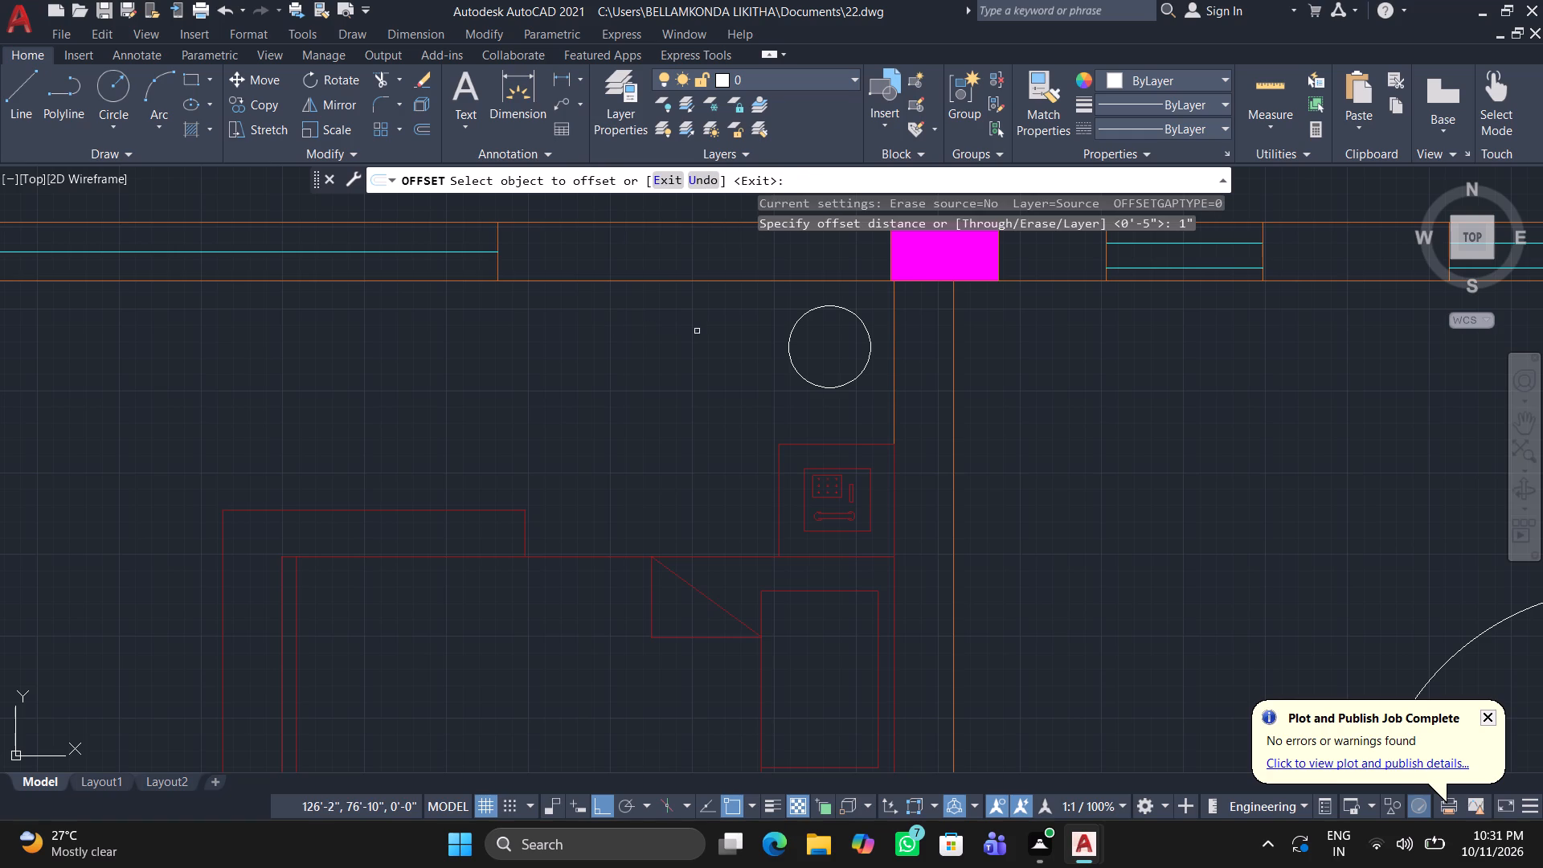
pyautogui.click(842, 382)
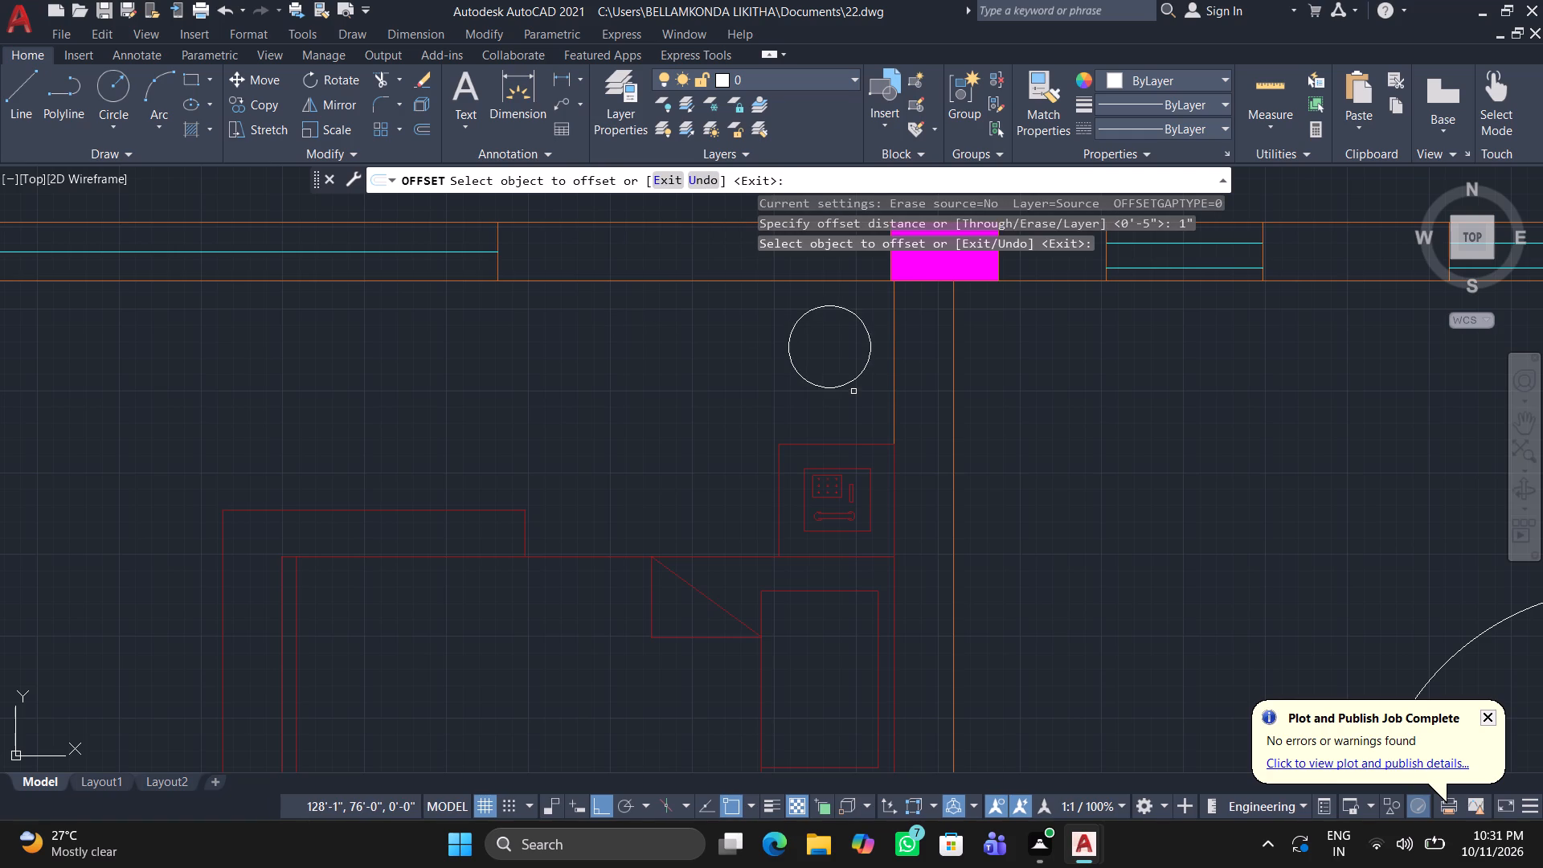
pyautogui.click(848, 388)
pyautogui.click(847, 387)
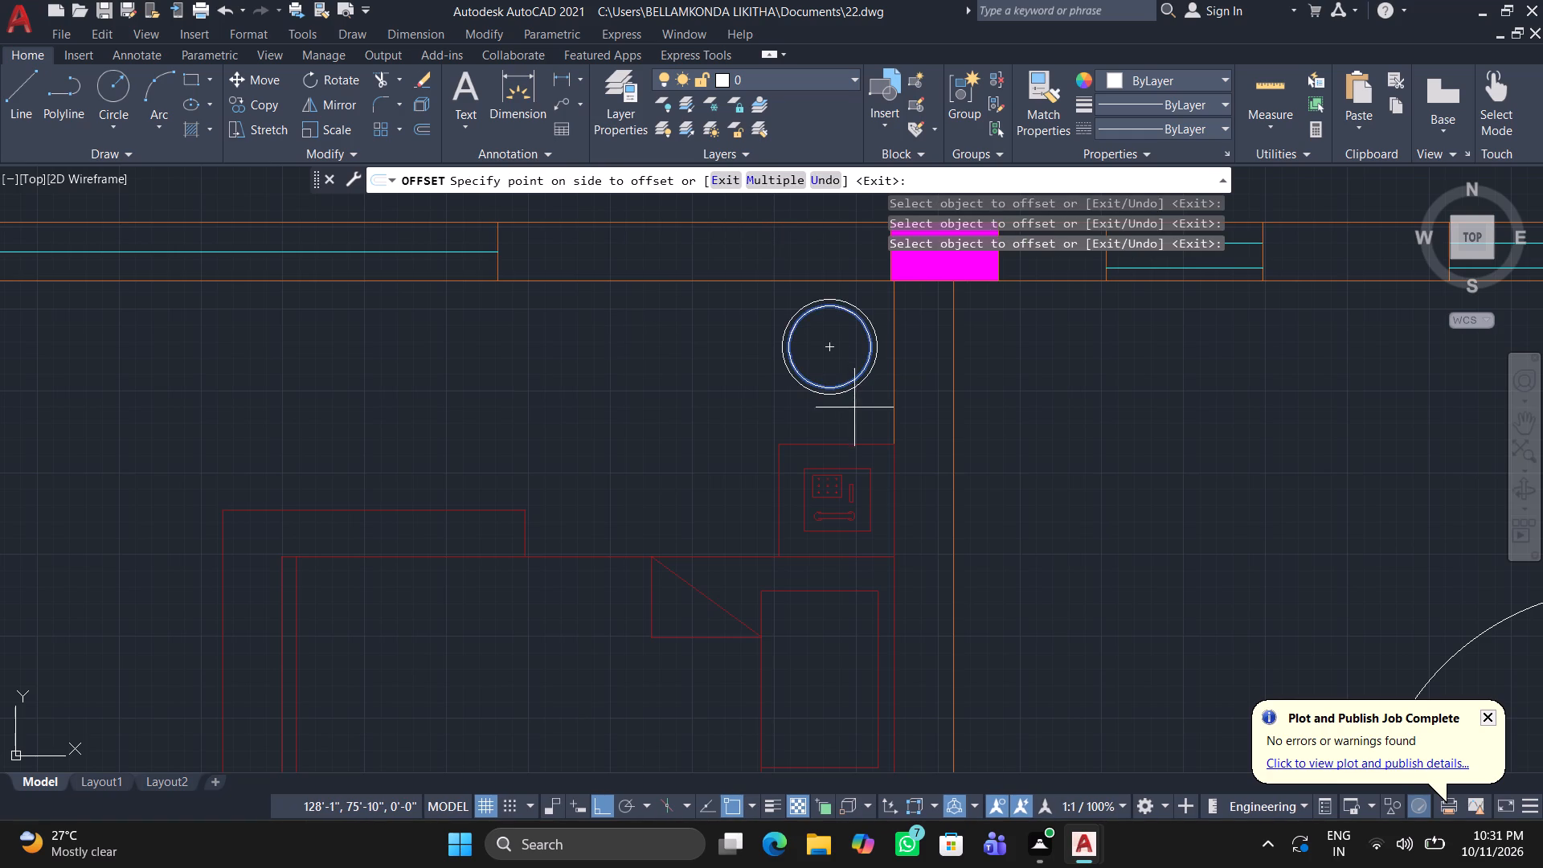
pyautogui.click(854, 407)
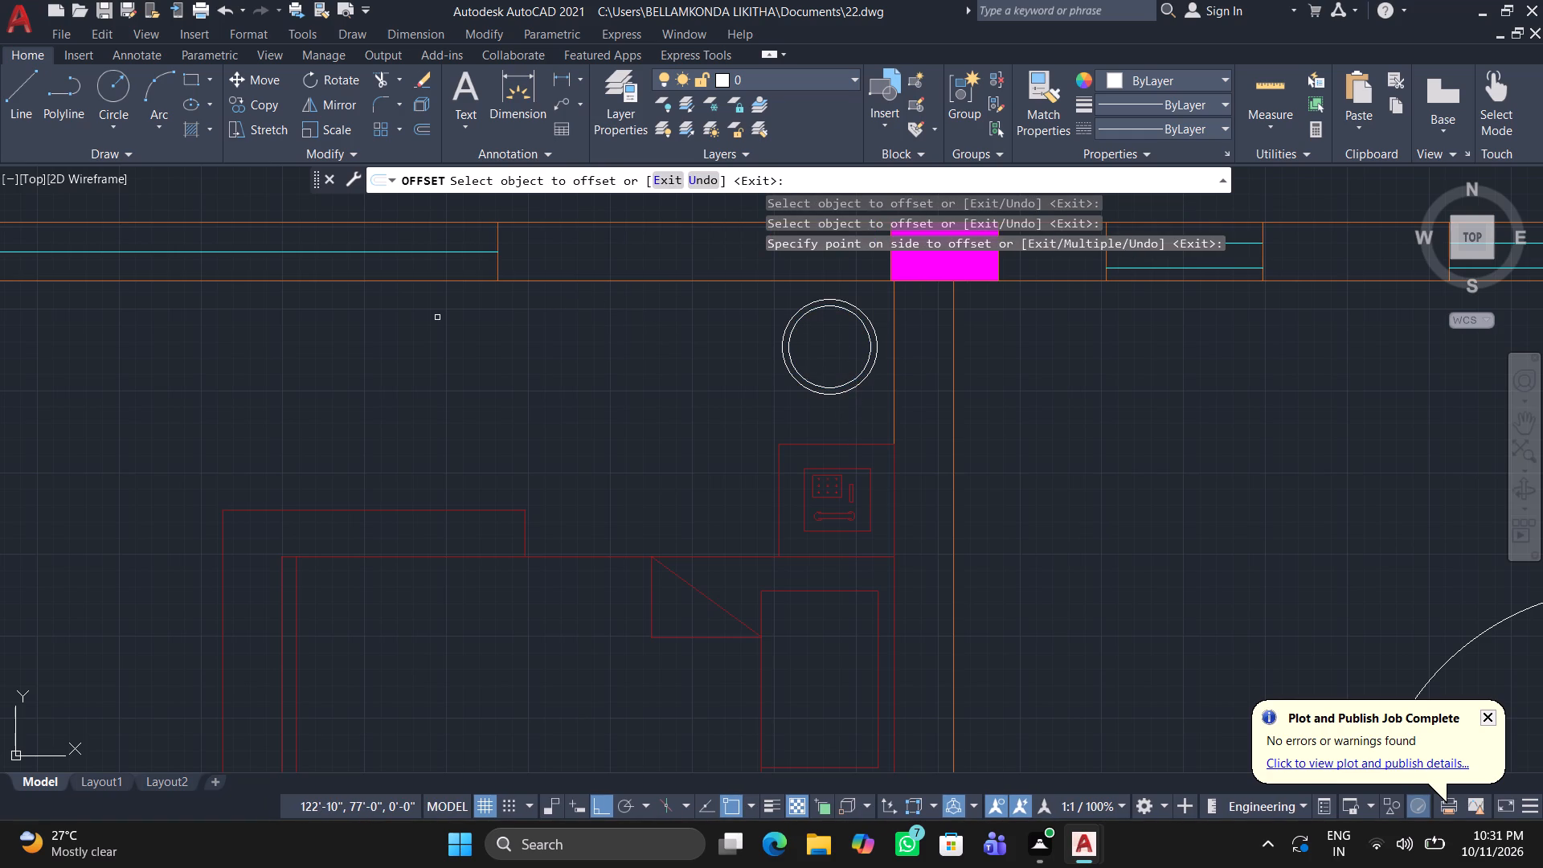
pyautogui.press('space')
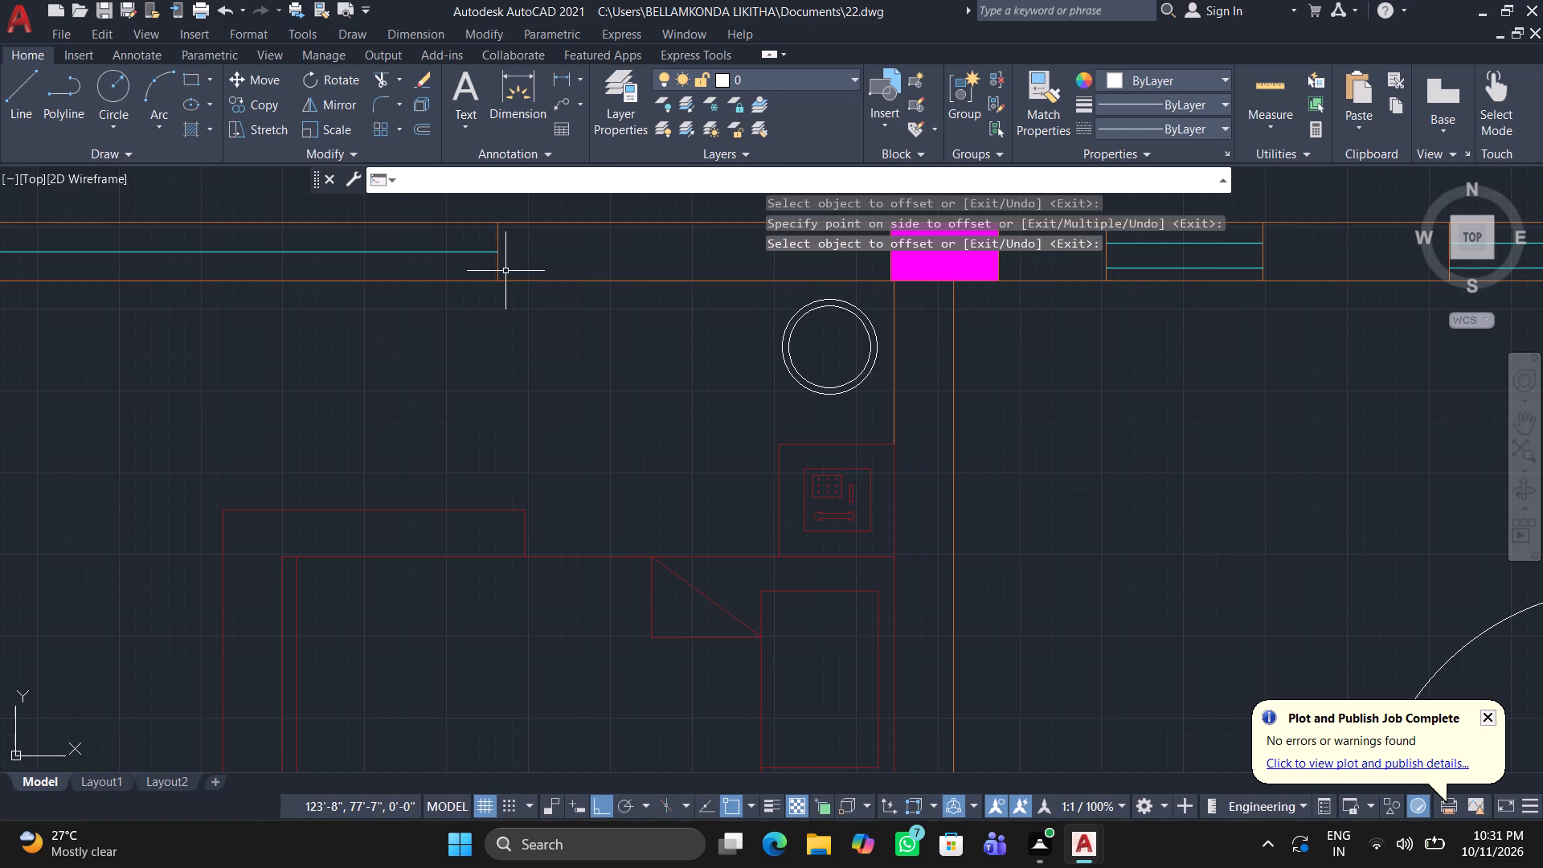
# Rename the Defpoints layer as TRRES and set its colour to green.
pyautogui.scroll(-3, 680, 440)
pyautogui.moveTo(685, 491); pyautogui.dragTo(636, 434, button='middle')
pyautogui.scroll(2, 668, 379)
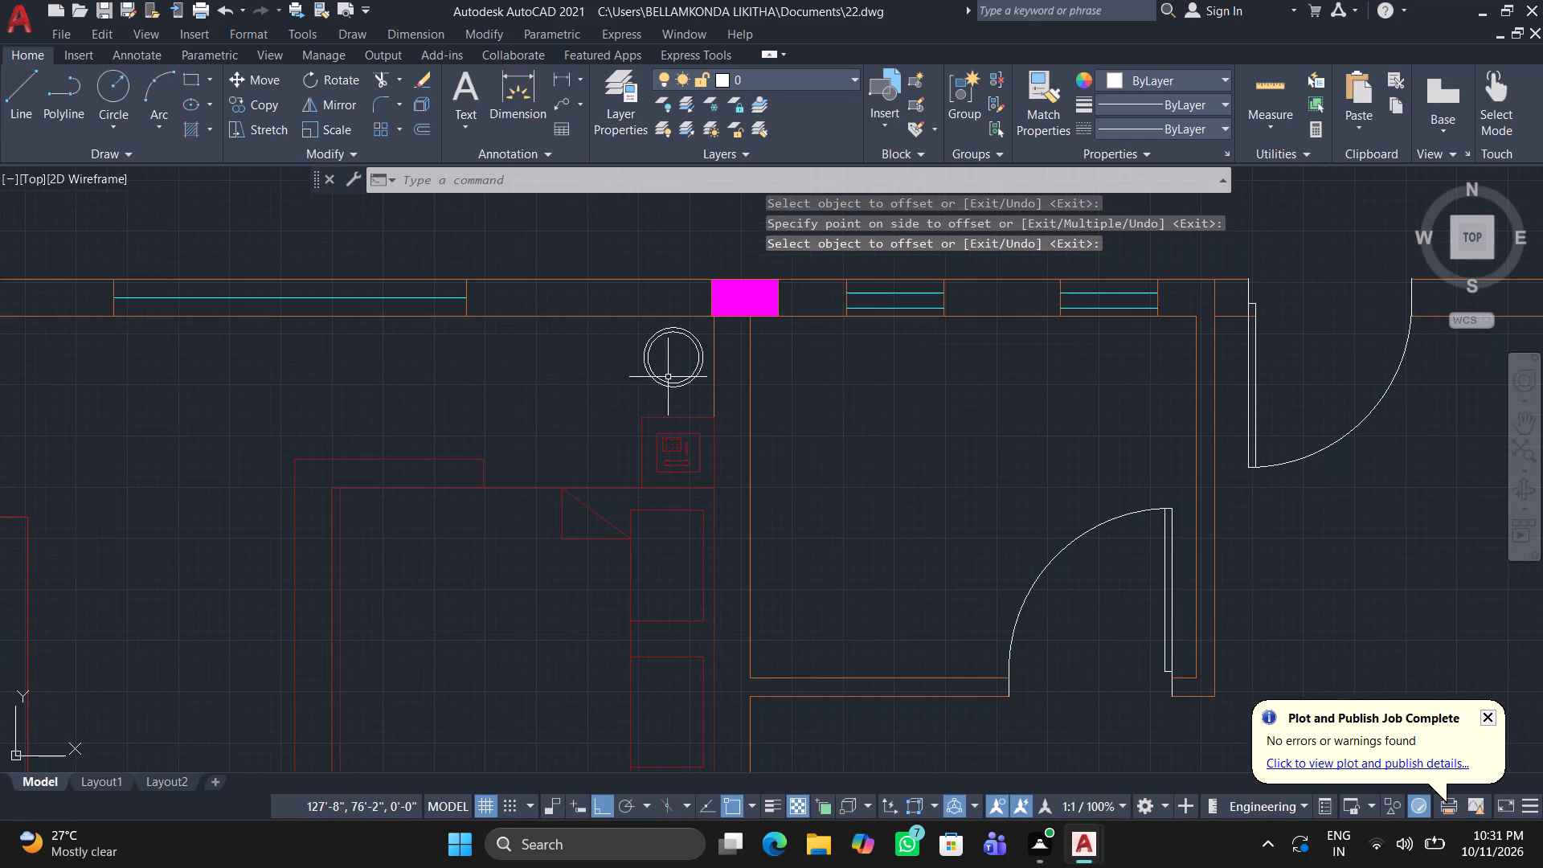
pyautogui.click(612, 86)
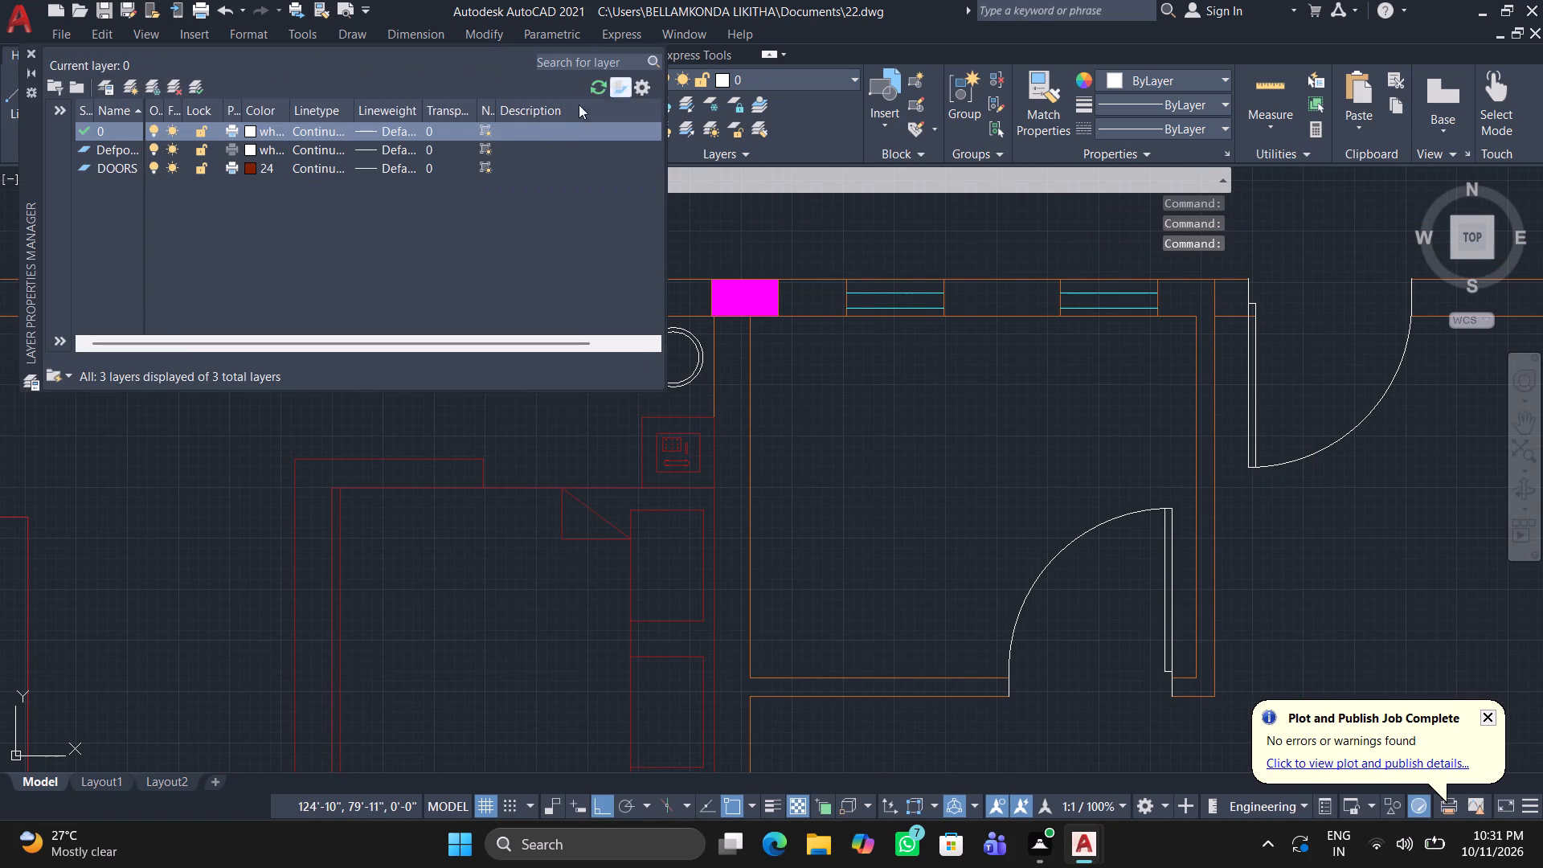
pyautogui.click(122, 149)
pyautogui.click(122, 149)
pyautogui.press('space')
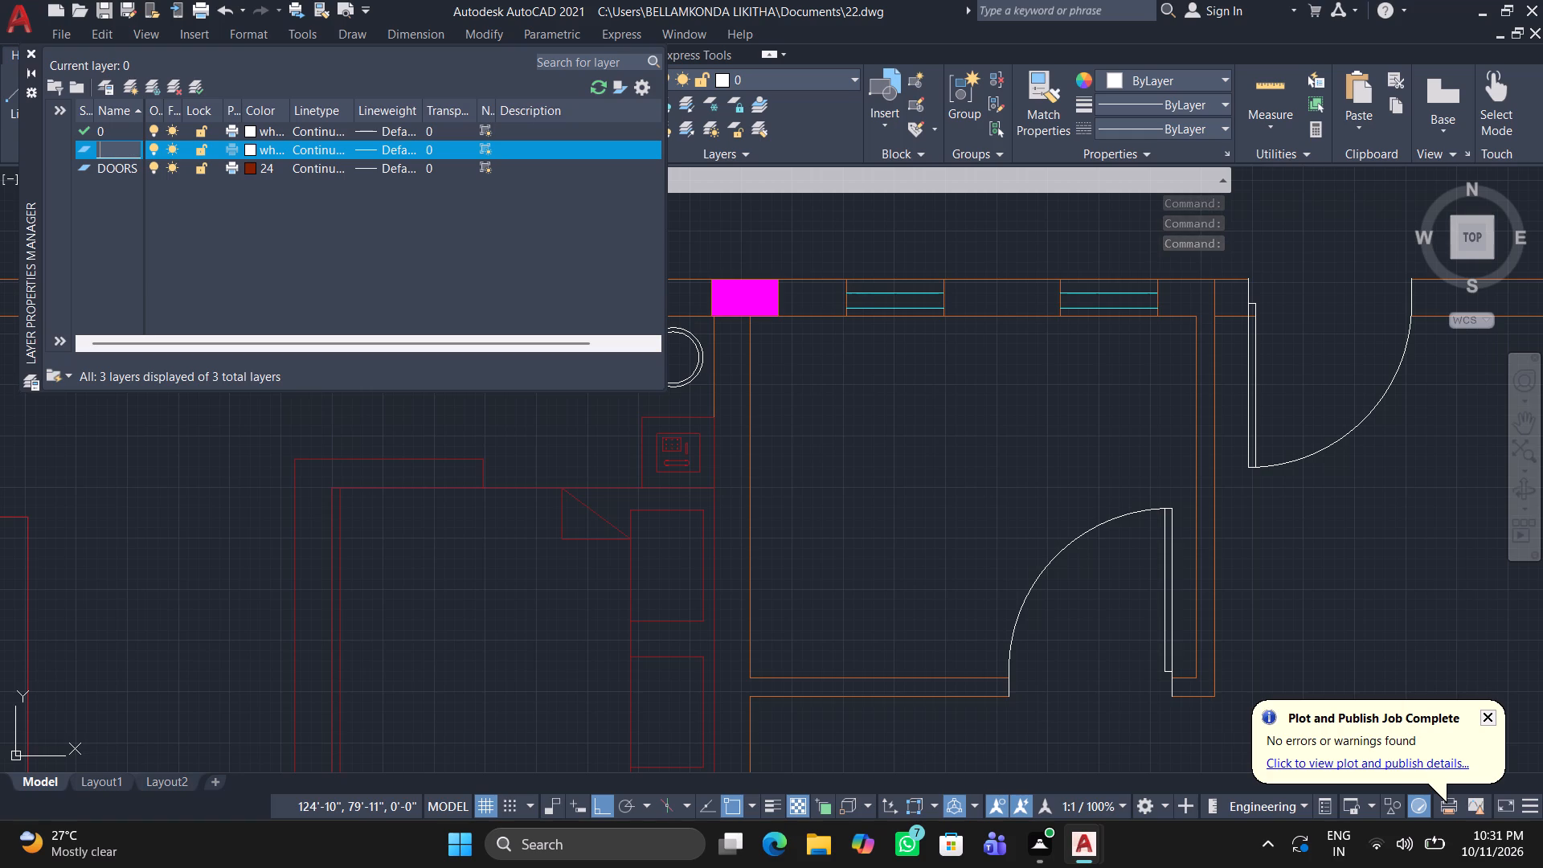
pyautogui.write('TRRES')
pyautogui.press('Return')
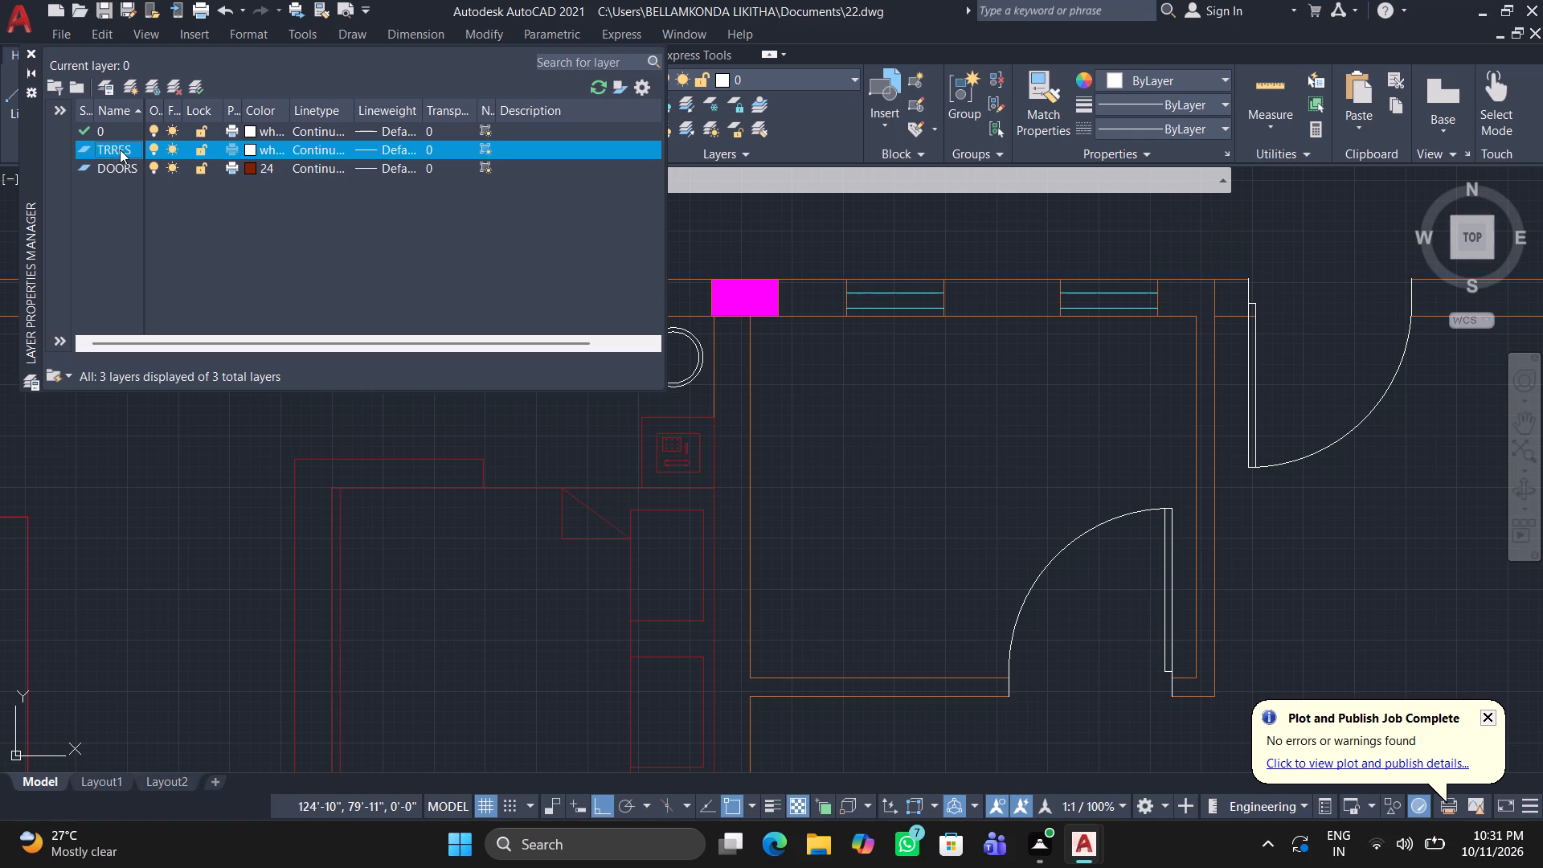
pyautogui.click(253, 145)
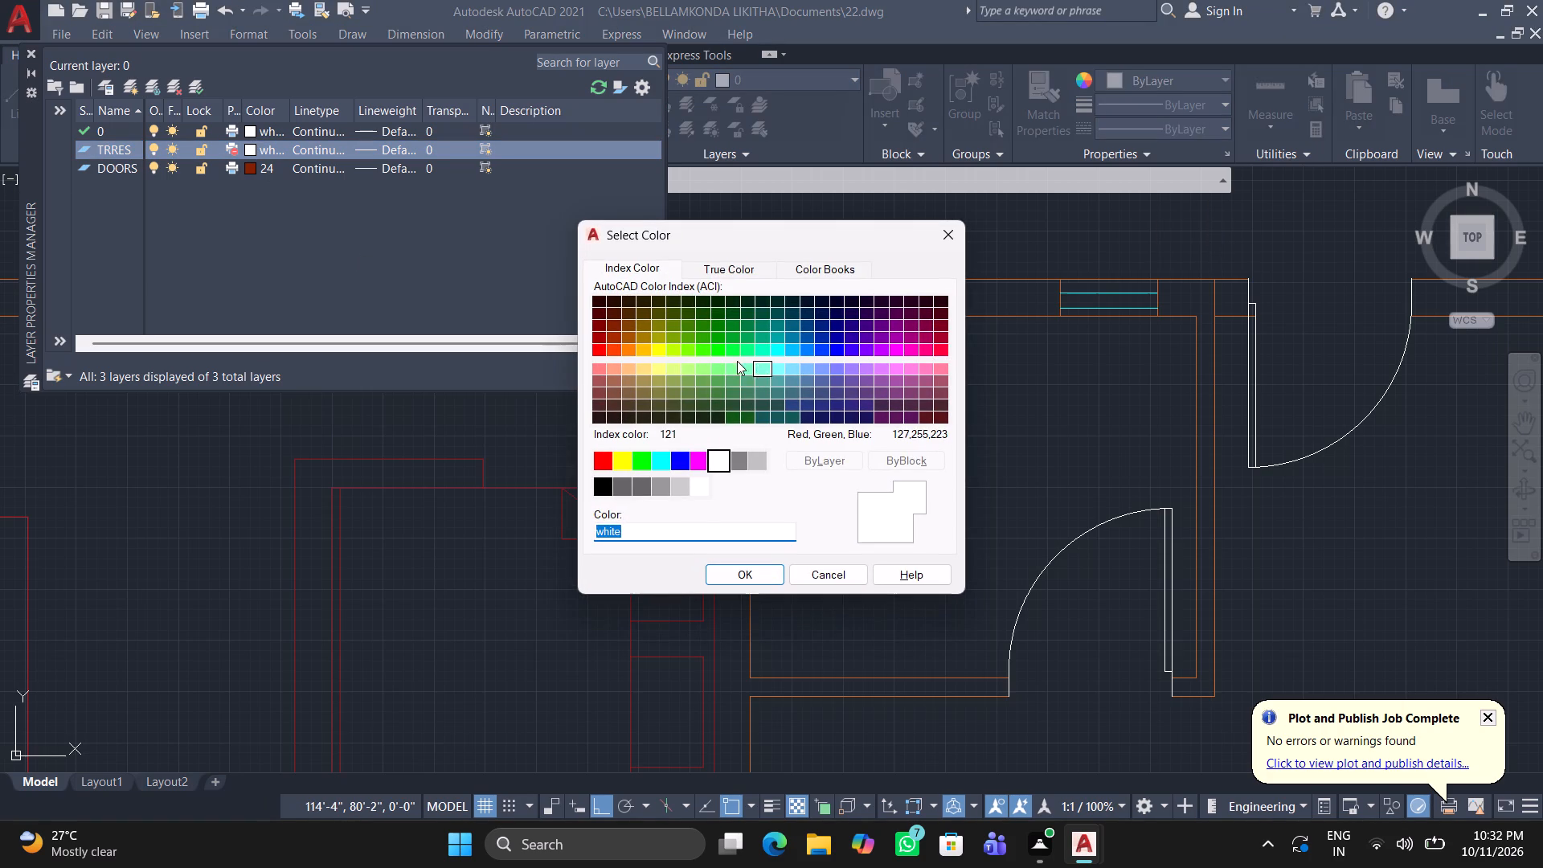
pyautogui.click(640, 462)
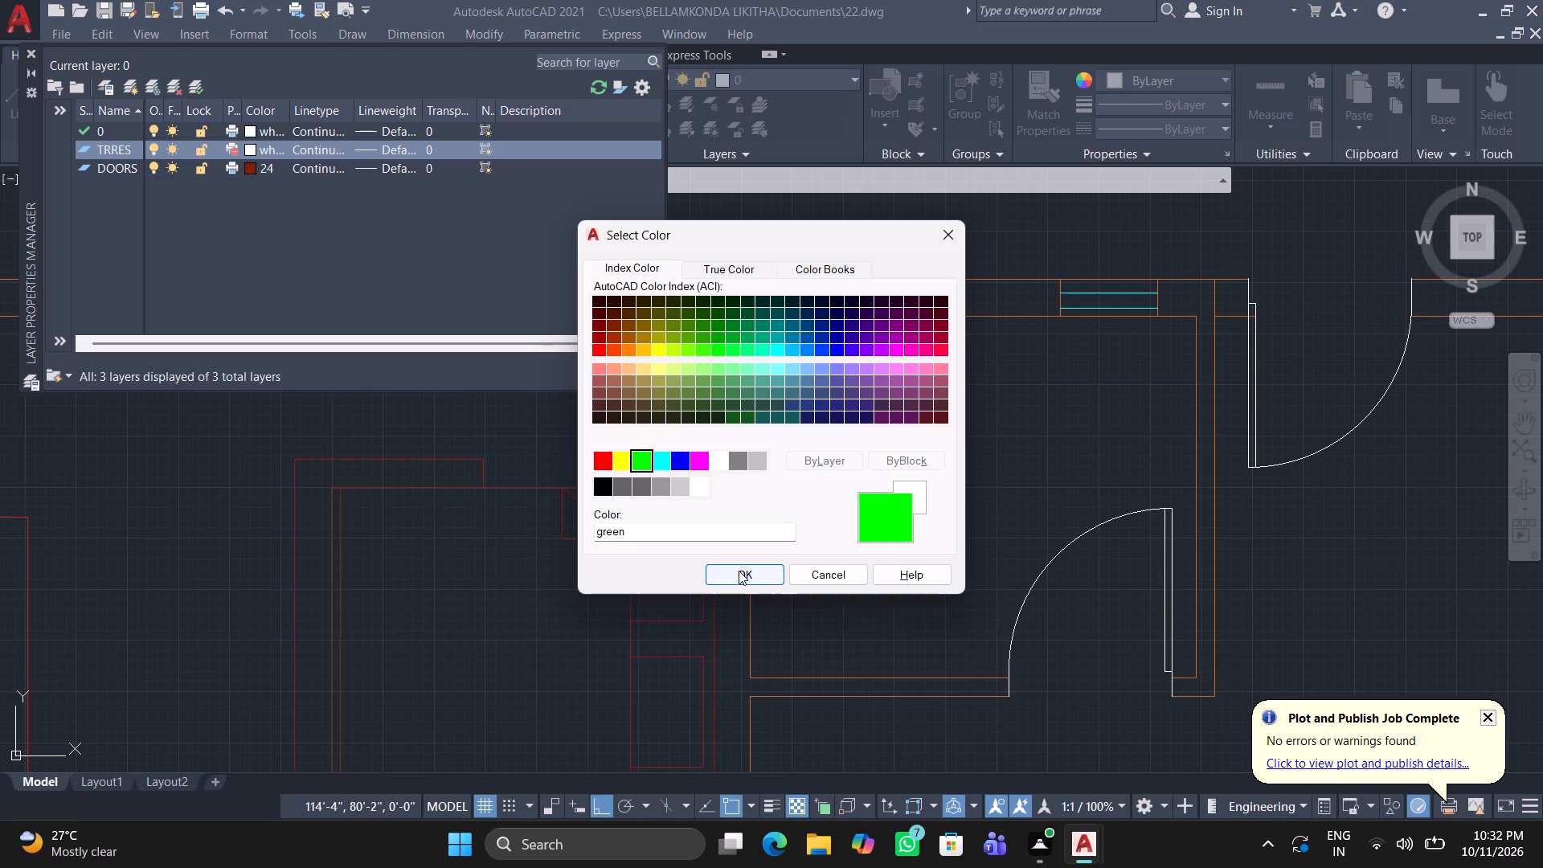
pyautogui.click(739, 571)
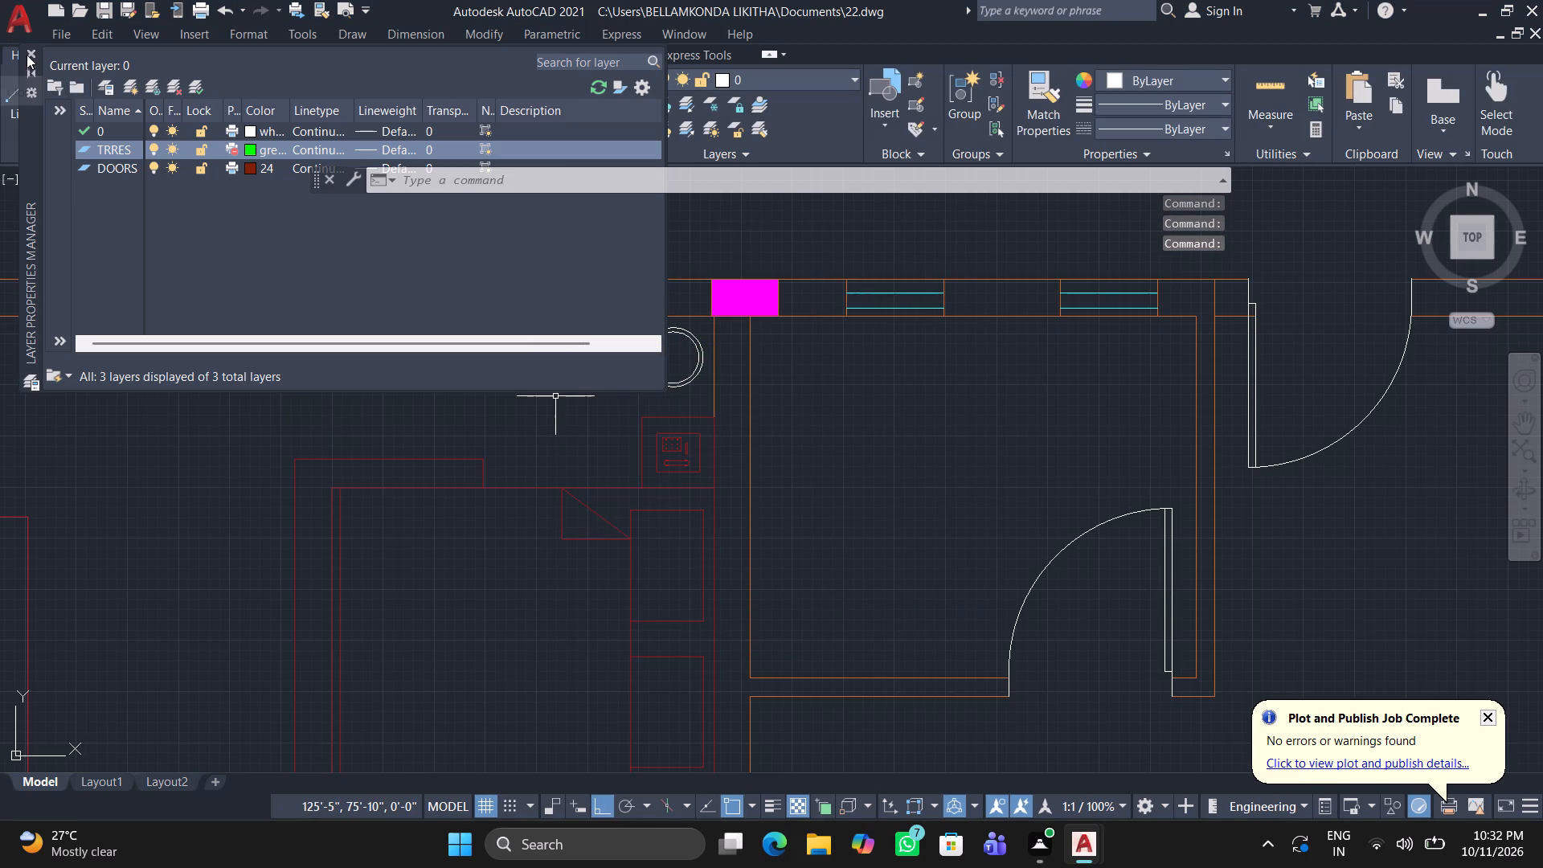
pyautogui.click(28, 47)
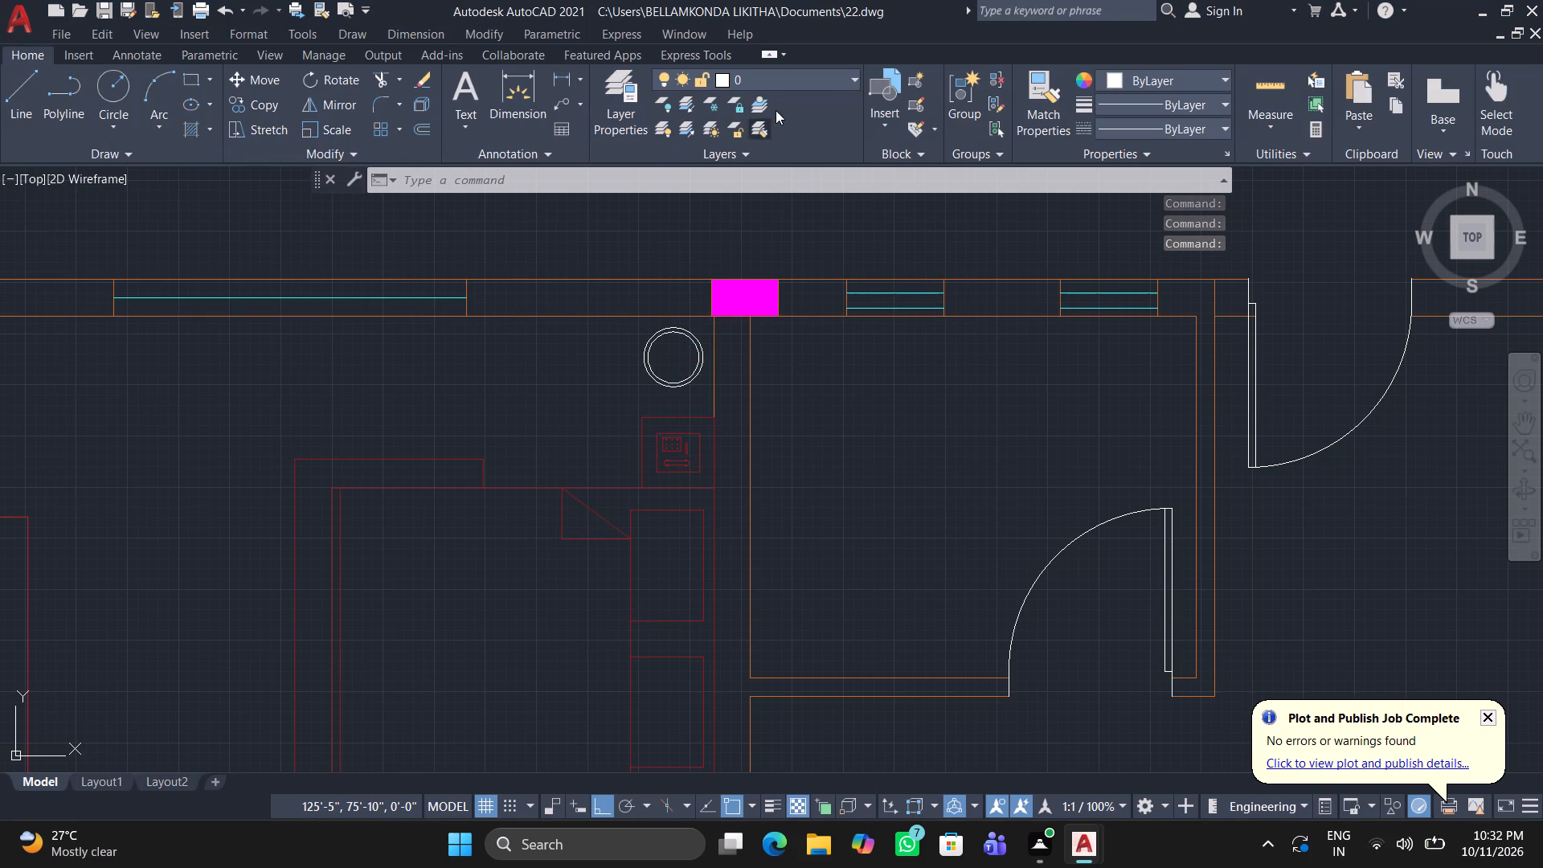
# Make TRRES the current layer and place the Trees - Imperial block from the tool palettes over the bedroom beside the pot.
pyautogui.click(780, 88)
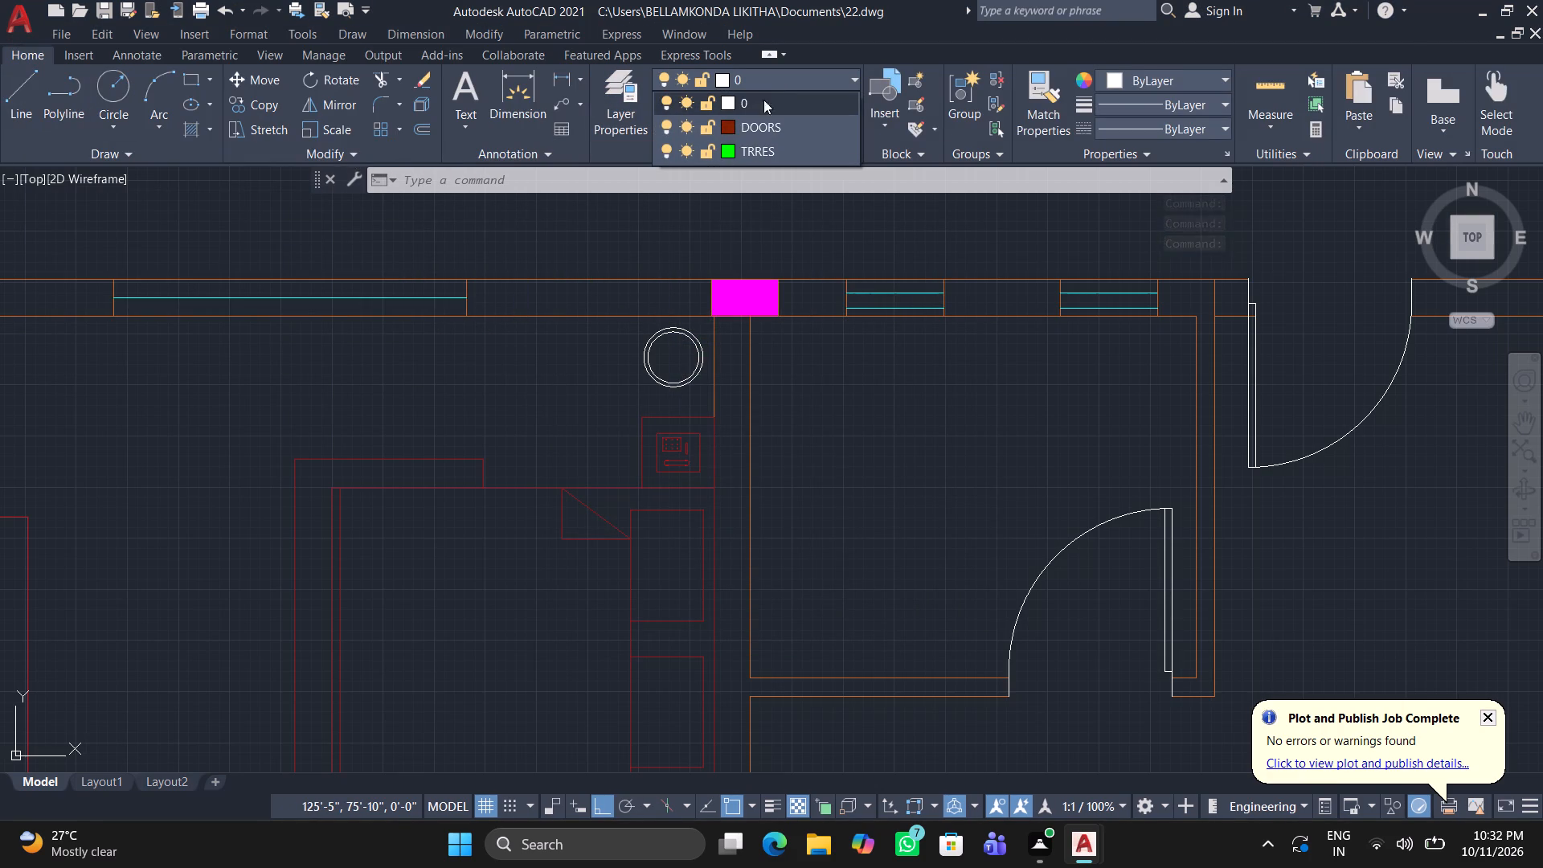
pyautogui.click(743, 145)
pyautogui.write('TP')
pyautogui.press('Return')
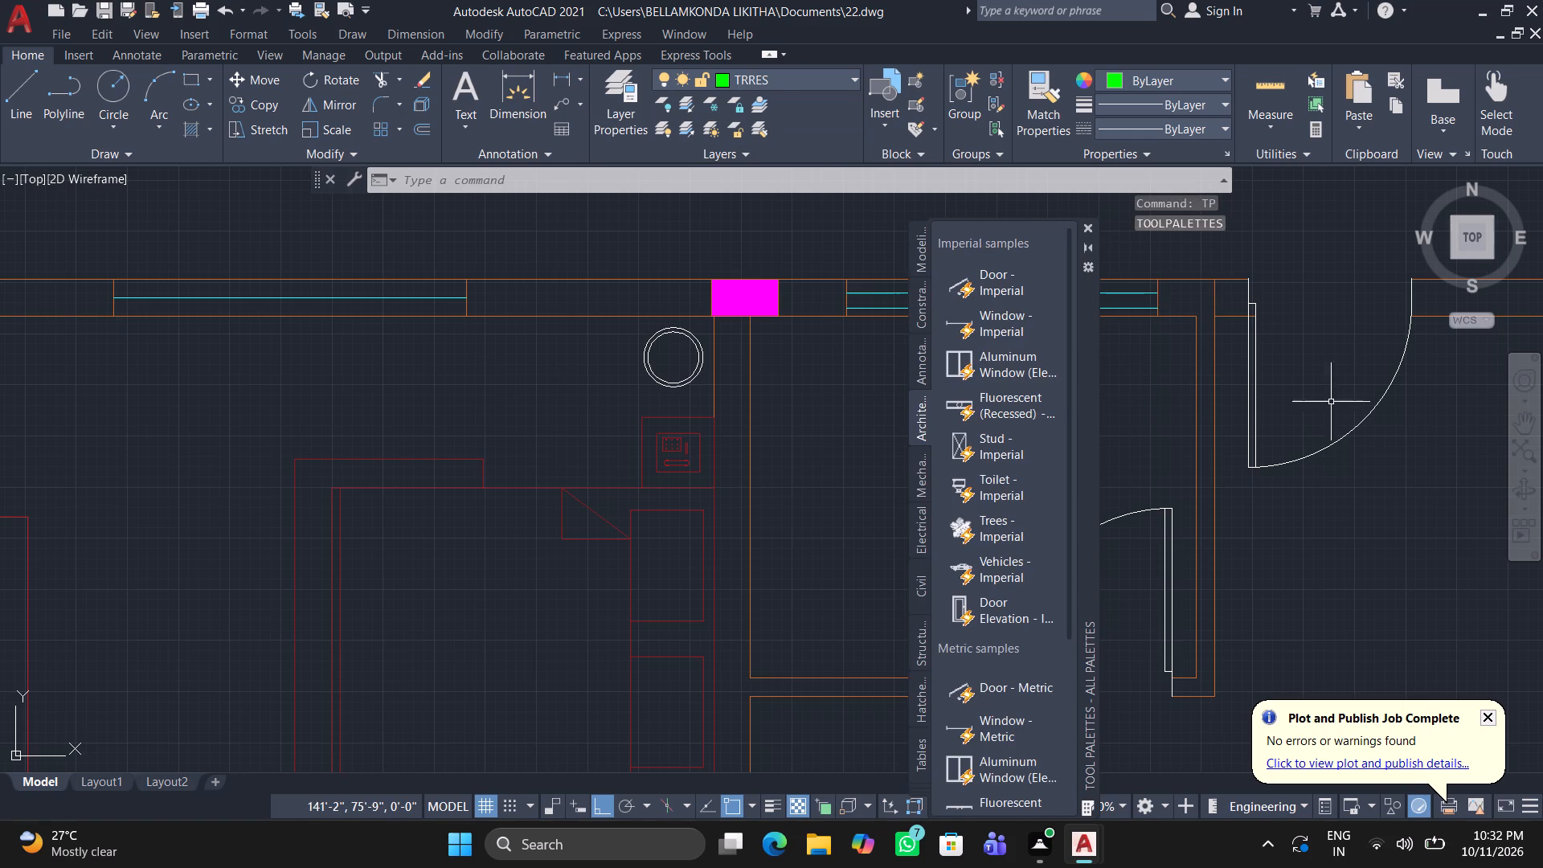
pyautogui.moveTo(972, 525); pyautogui.dragTo(663, 406)
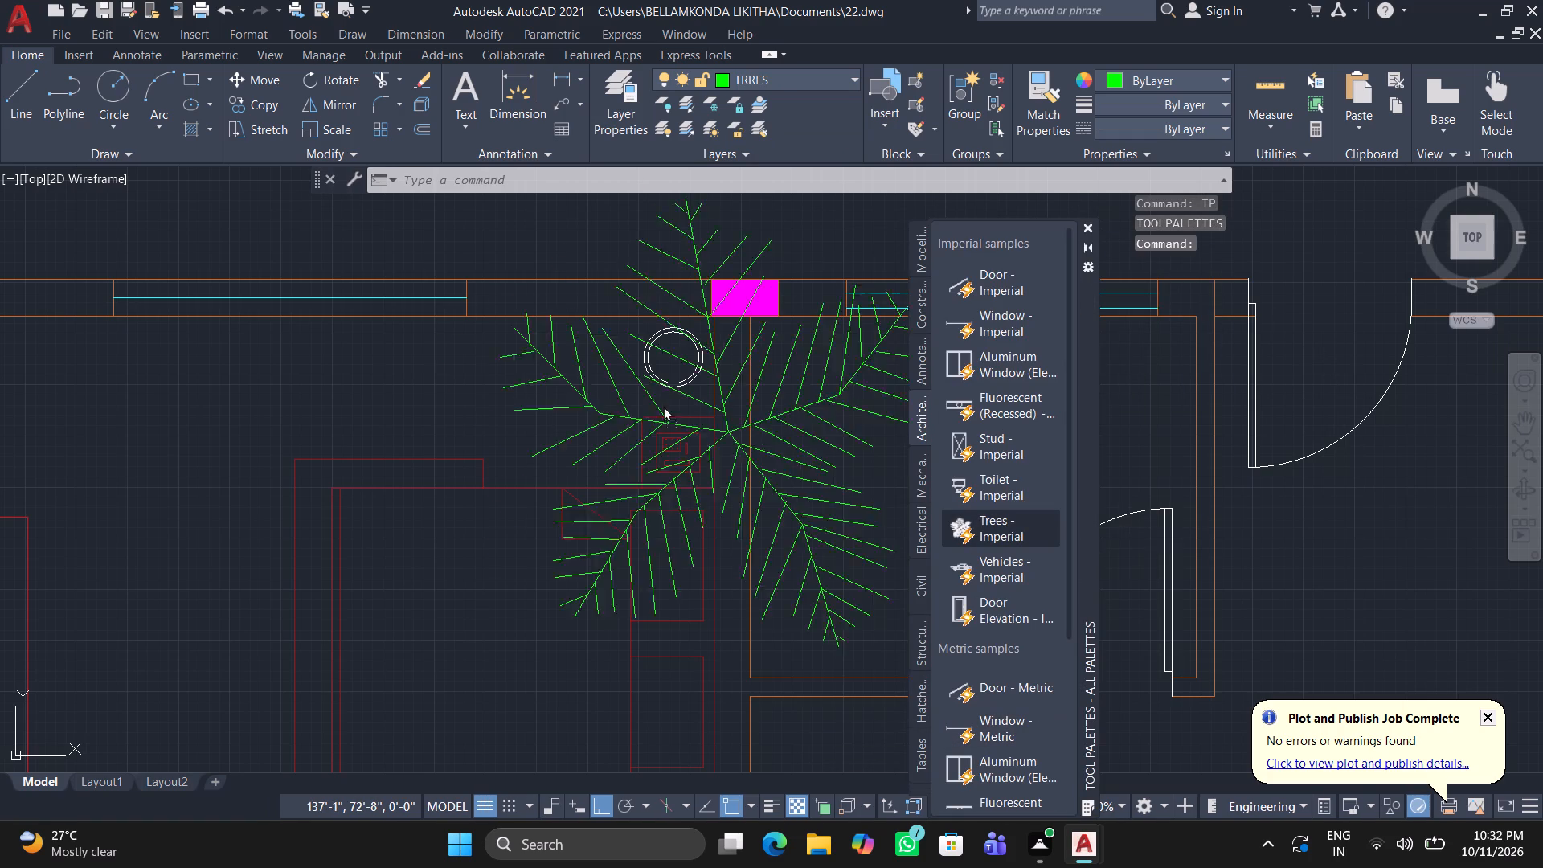
pyautogui.moveTo(663, 406); pyautogui.dragTo(530, 427)
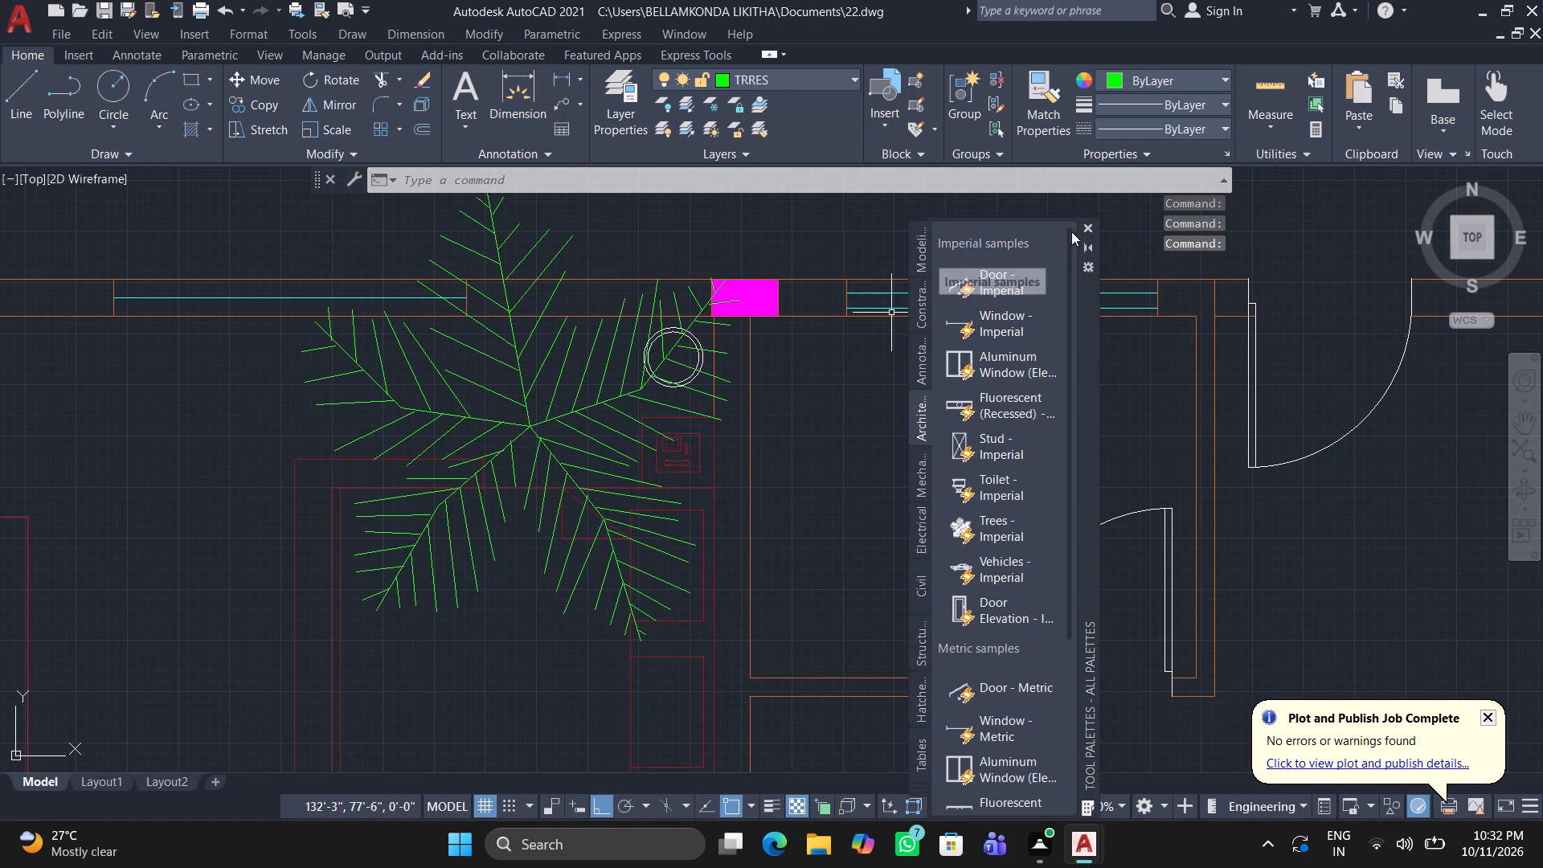
pyautogui.click(1084, 223)
# Copy the tree horizontally to the empty area outside the plan, east of the house.
pyautogui.scroll(-2, 580, 395)
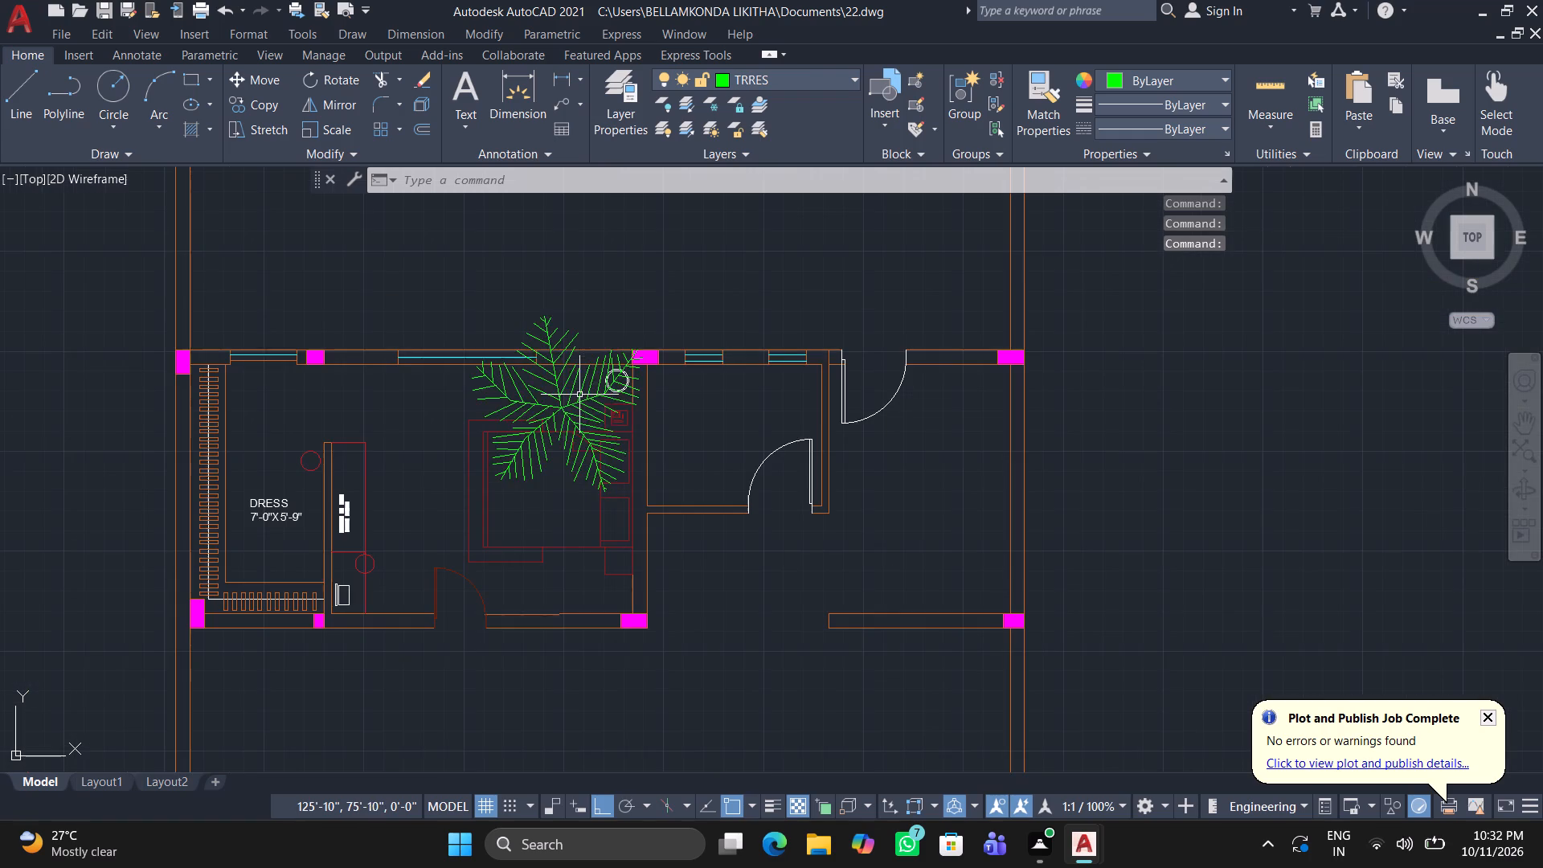
pyautogui.click(558, 399)
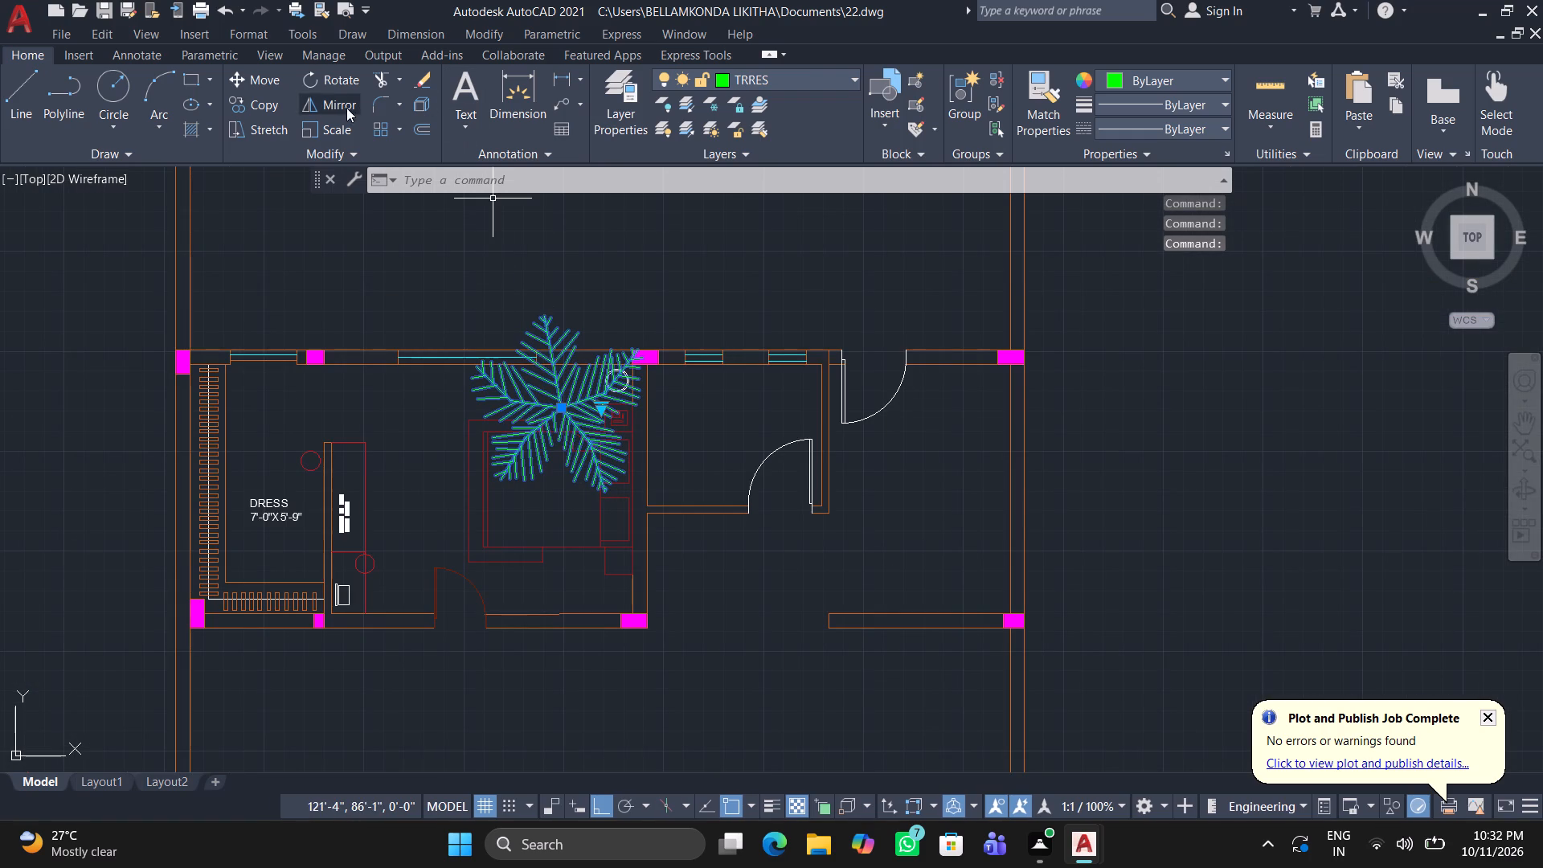
pyautogui.moveTo(258, 108); pyautogui.dragTo(258, 115)
pyautogui.click(569, 419)
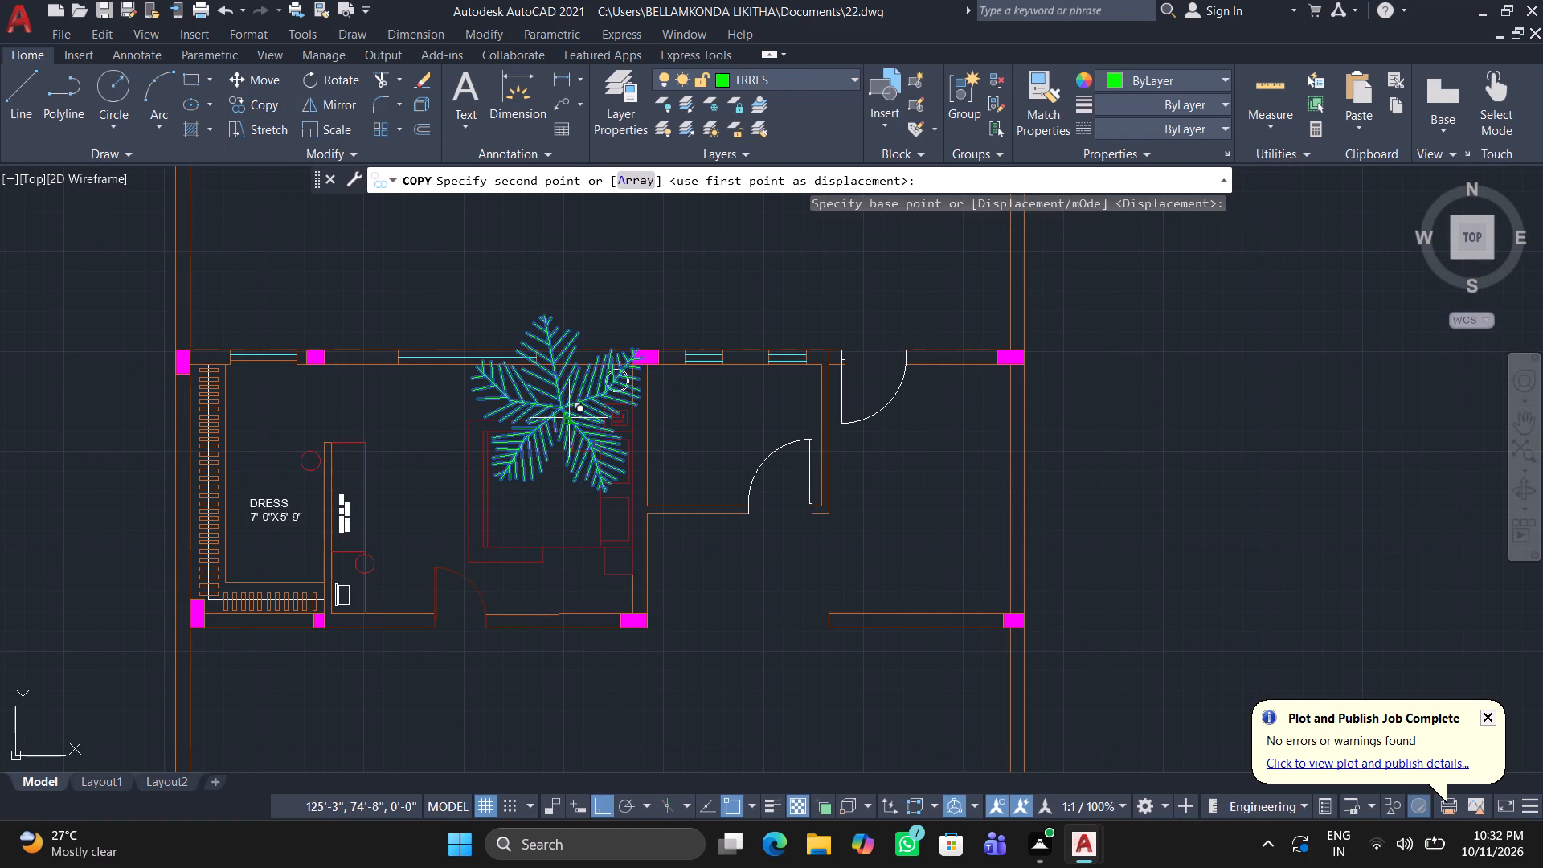
pyautogui.click(1214, 346)
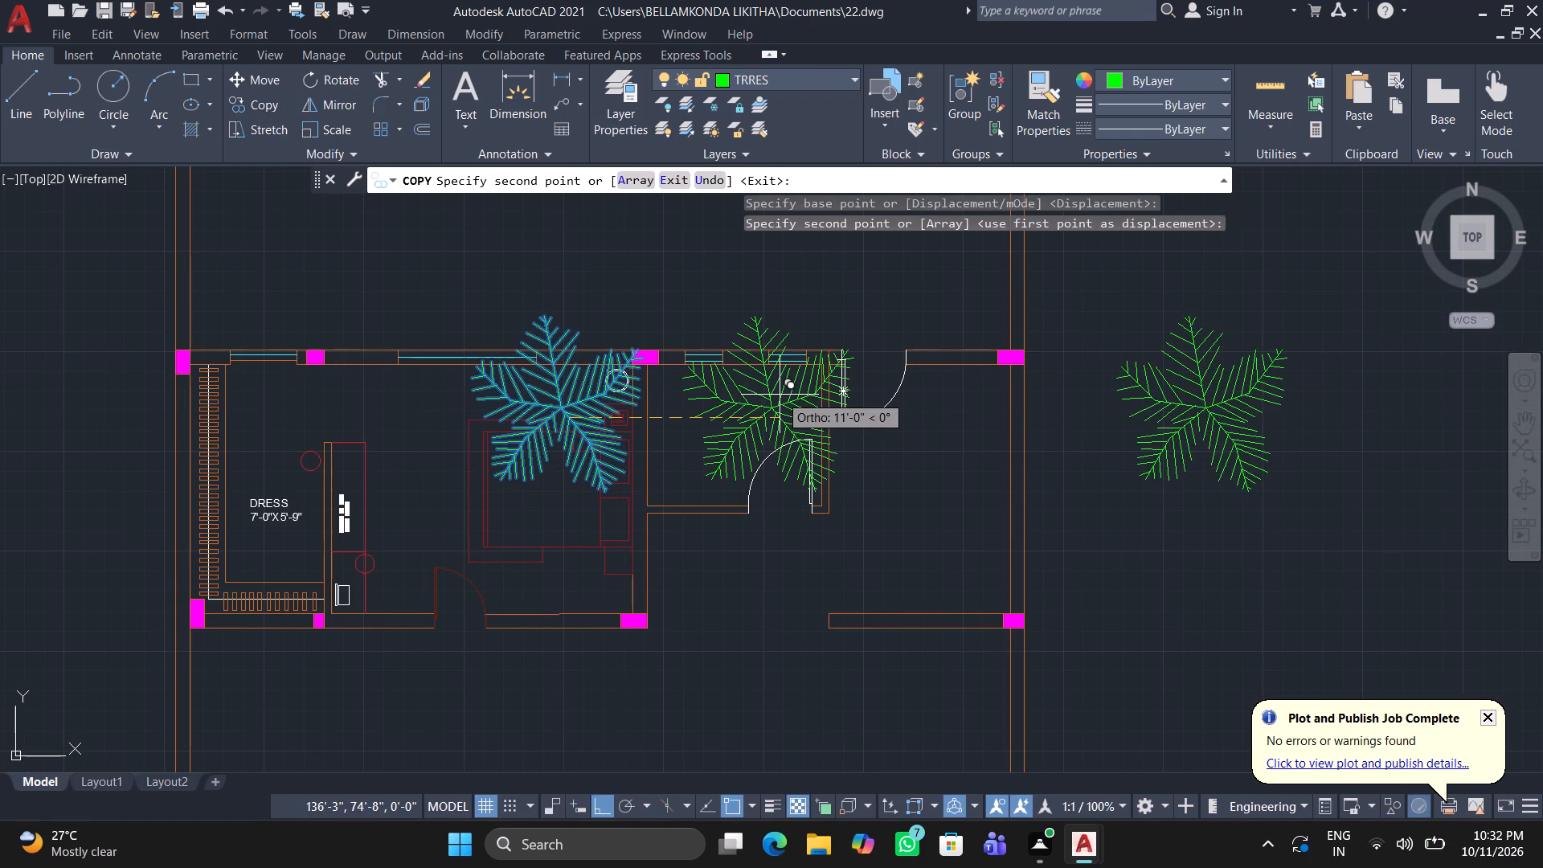
pyautogui.press('space')
# Scale the bedroom tree down freehand to a small plant, using its top leaf tip as base point.
pyautogui.click(555, 389)
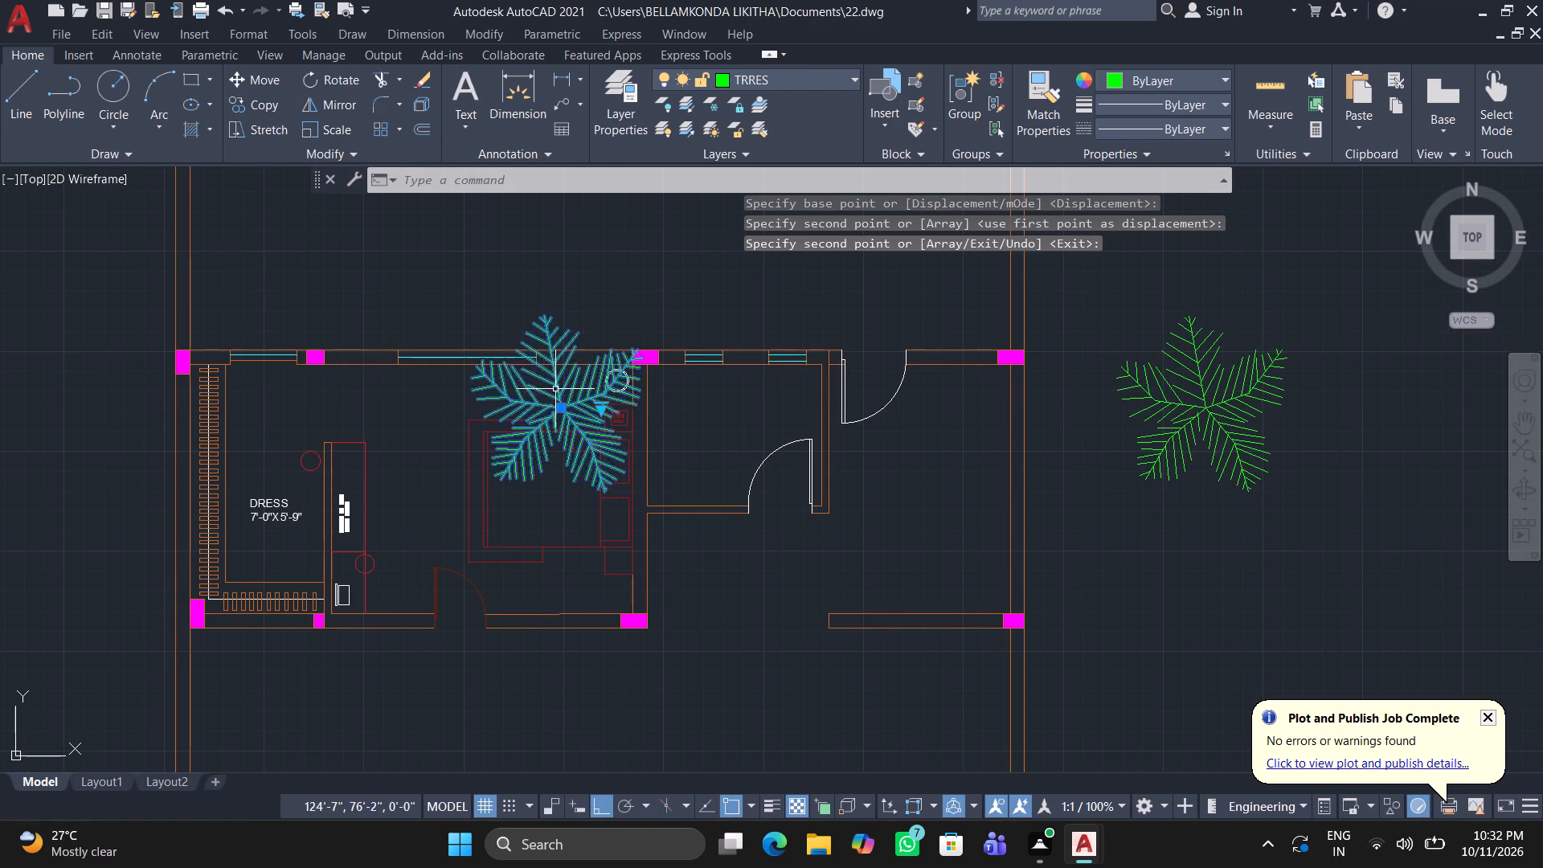
pyautogui.click(346, 125)
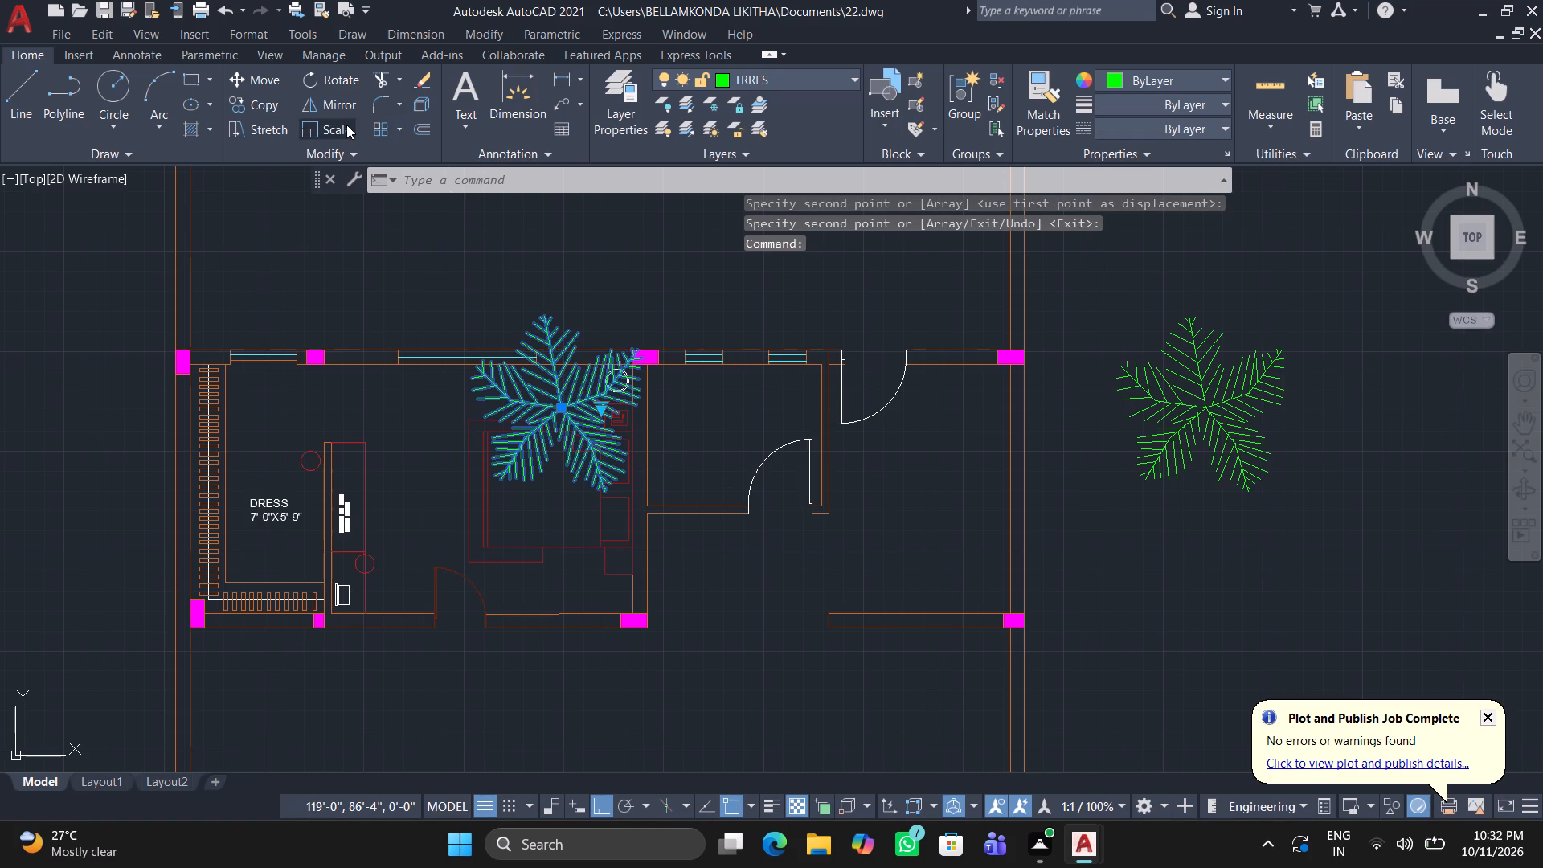
pyautogui.click(542, 319)
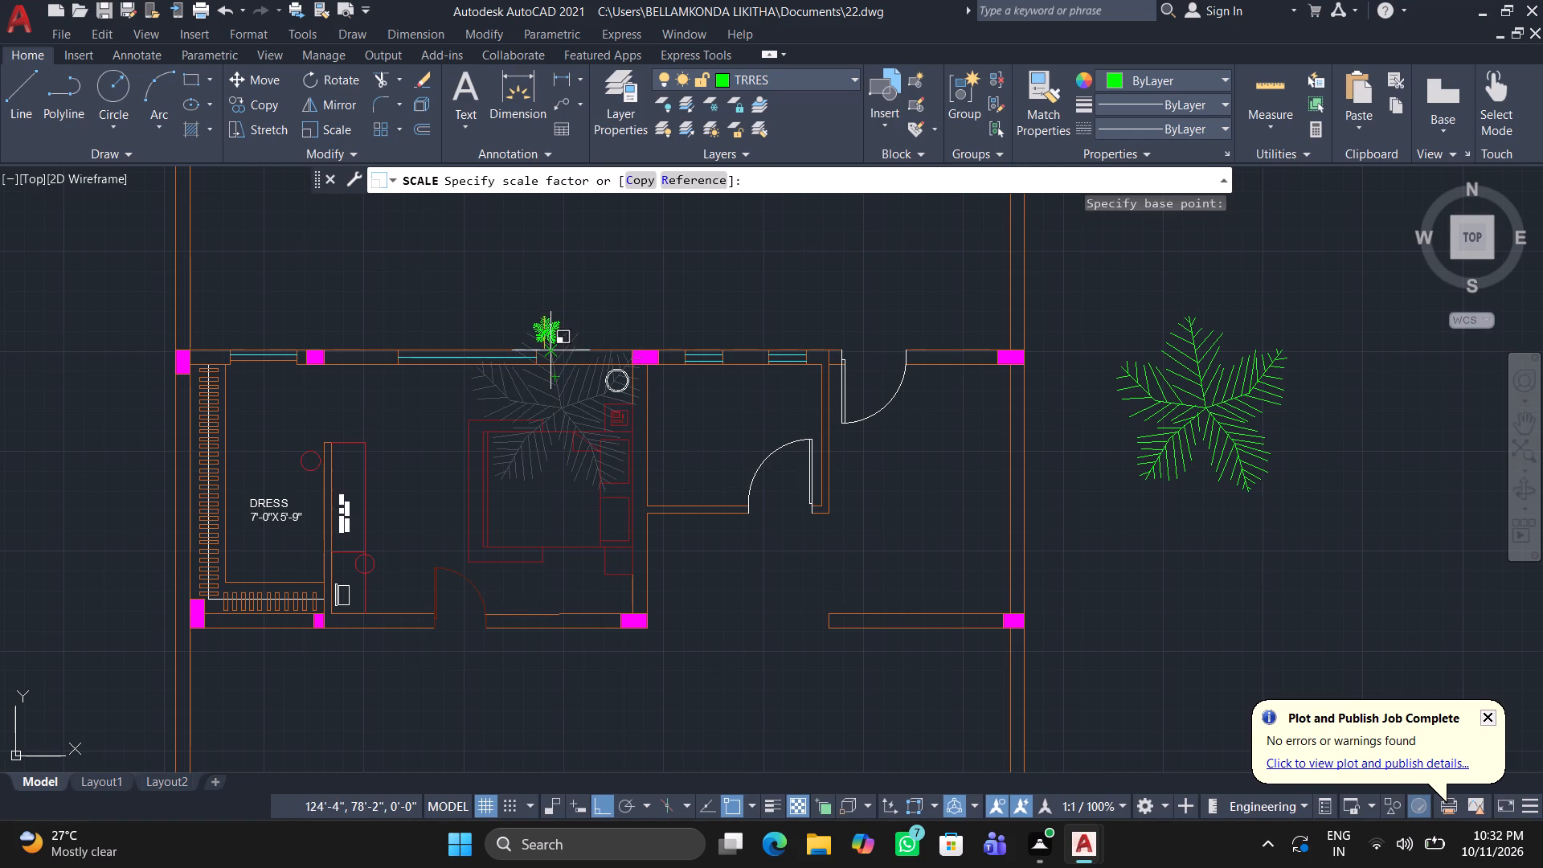
pyautogui.click(549, 355)
# Move the reduced tree from above the outer wall down onto the pot circles in the bedroom corner.
pyautogui.scroll(3, 540, 330)
pyautogui.click(546, 329)
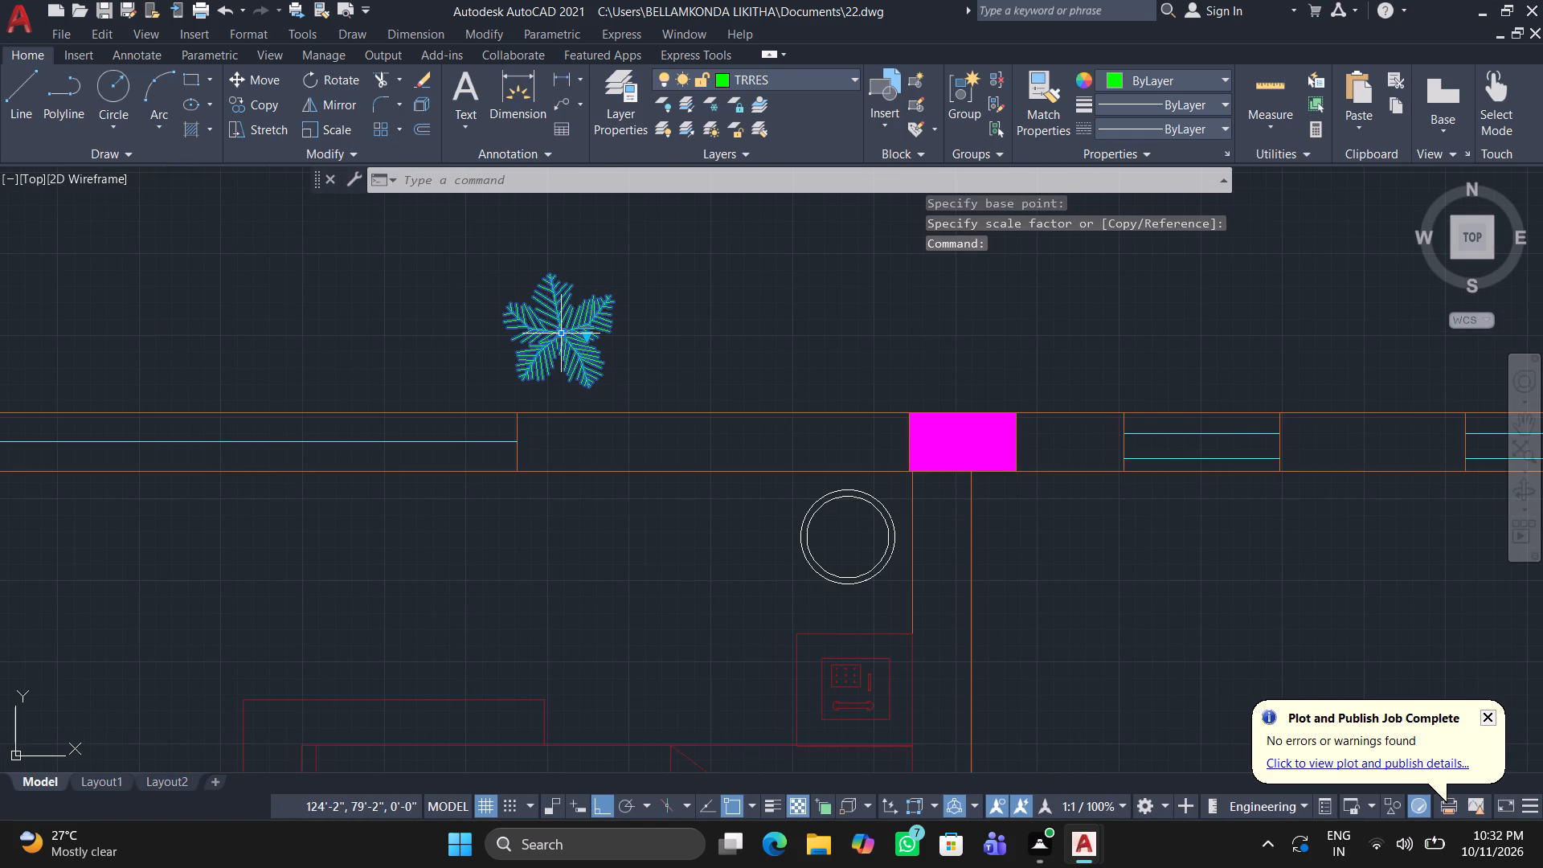
pyautogui.click(566, 329)
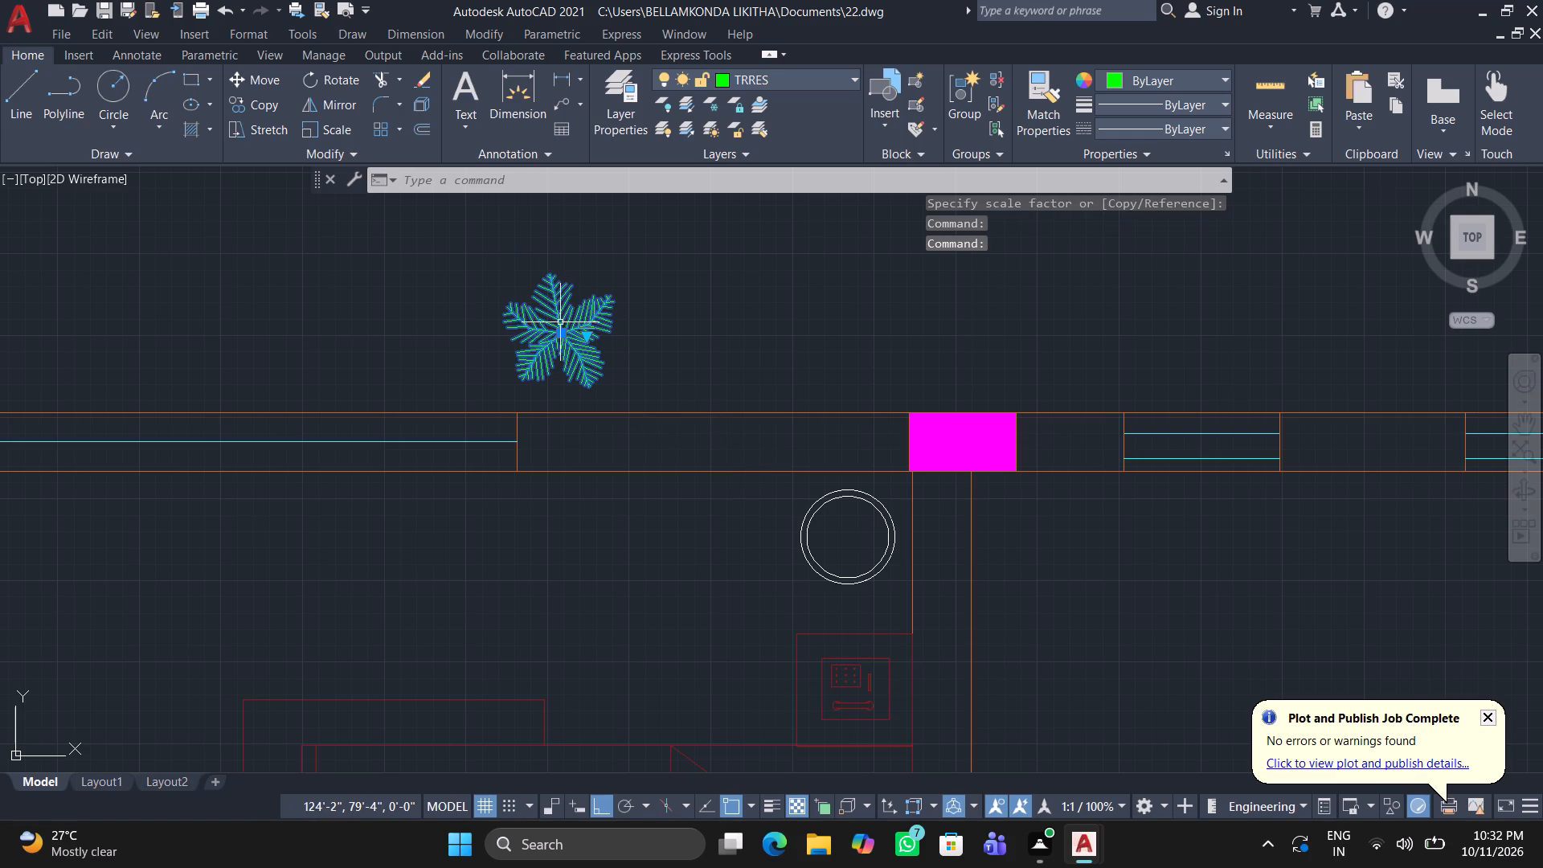
pyautogui.click(558, 325)
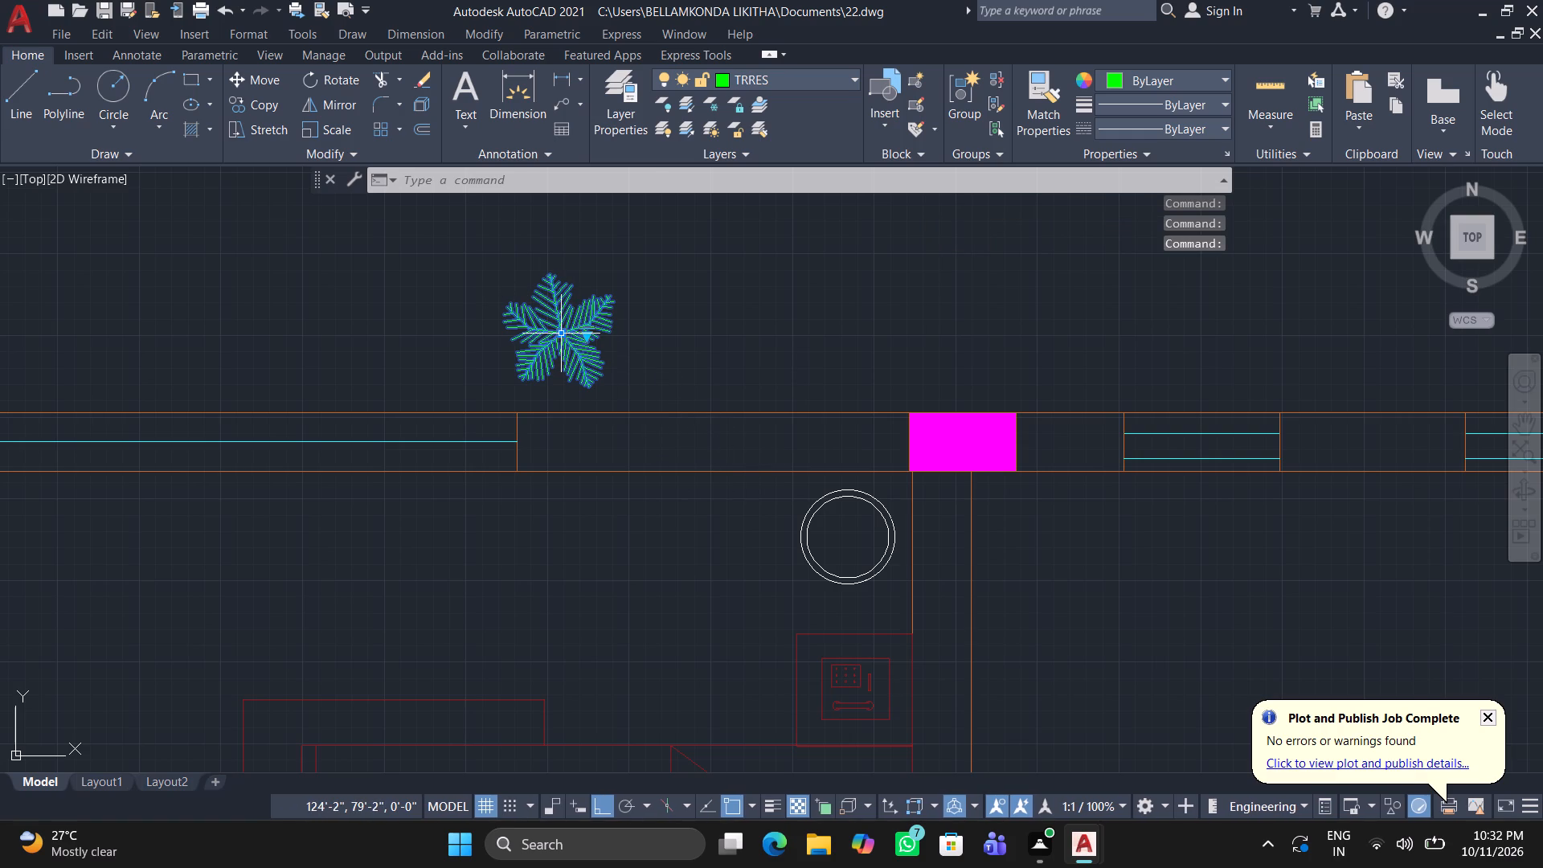
pyautogui.moveTo(561, 332); pyautogui.dragTo(820, 551)
pyautogui.click(820, 551)
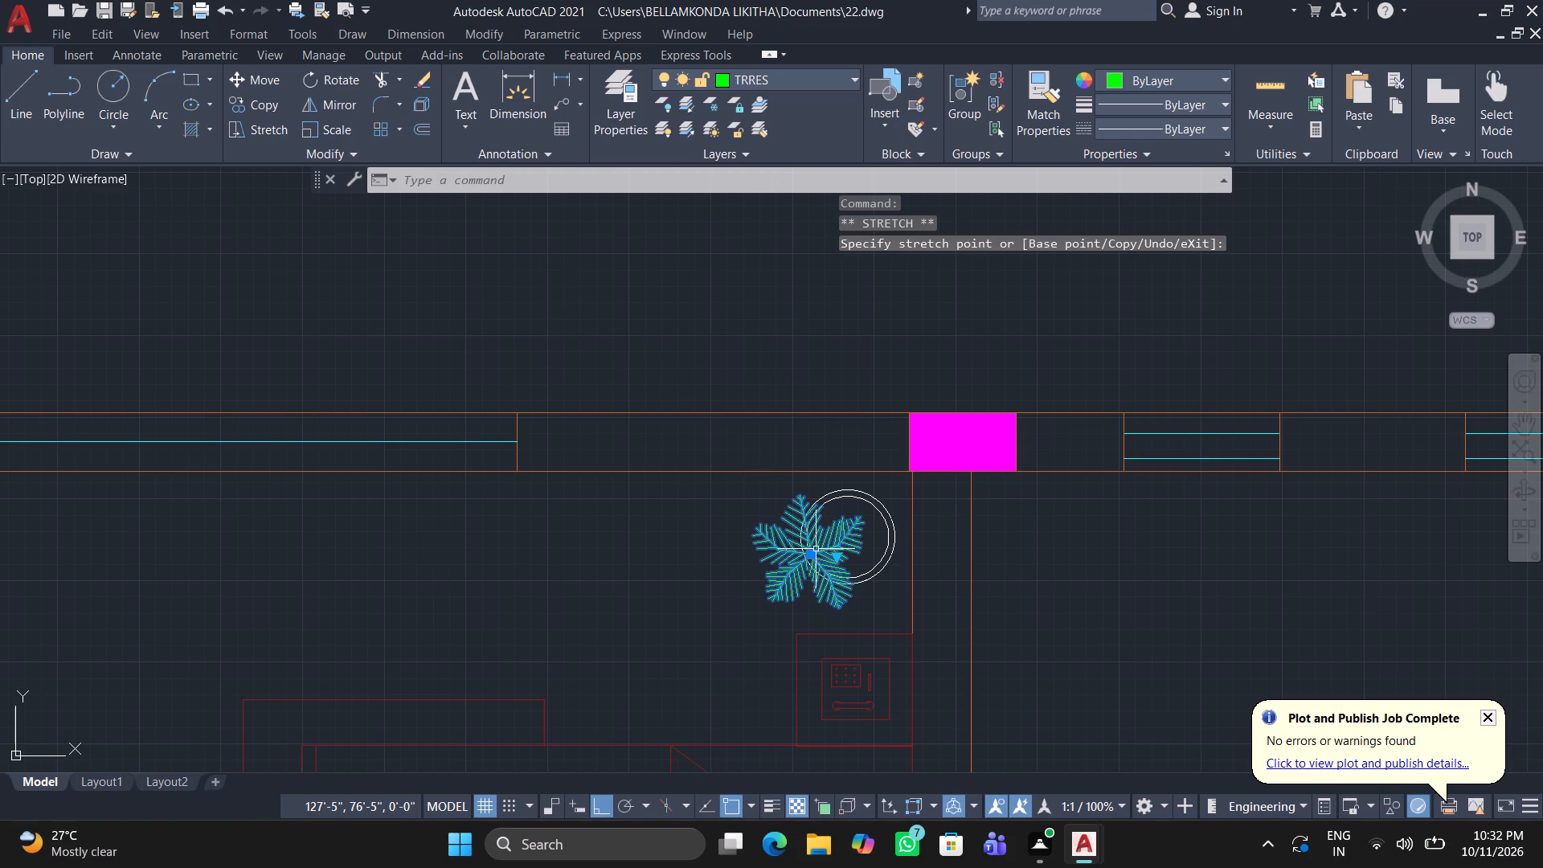
# Scale the tree down a little more from its top leaf tip so it suits the pot's size.
pyautogui.click(309, 129)
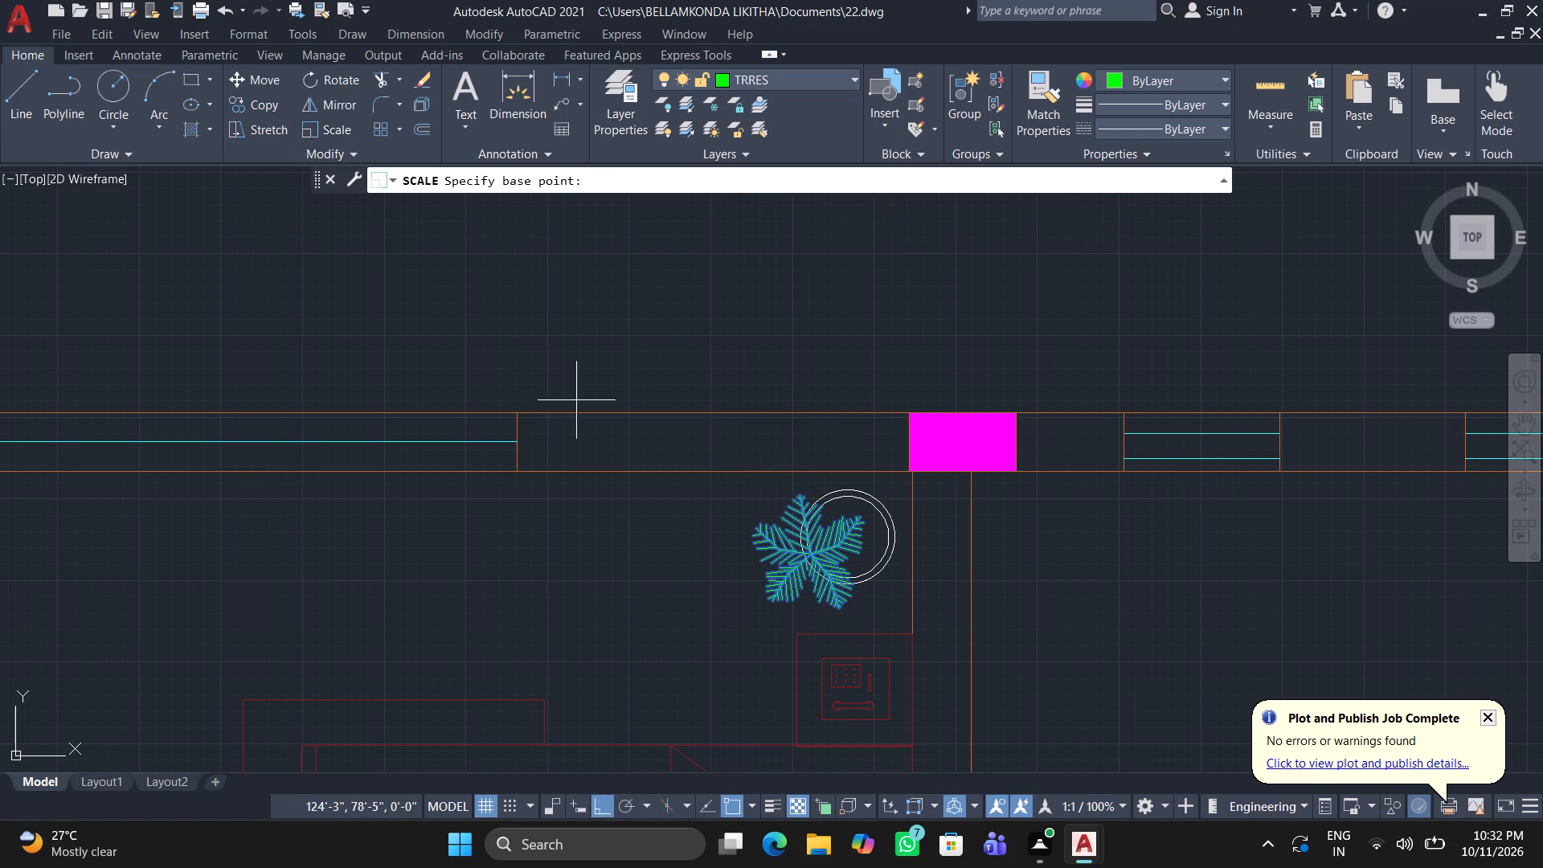
pyautogui.click(786, 488)
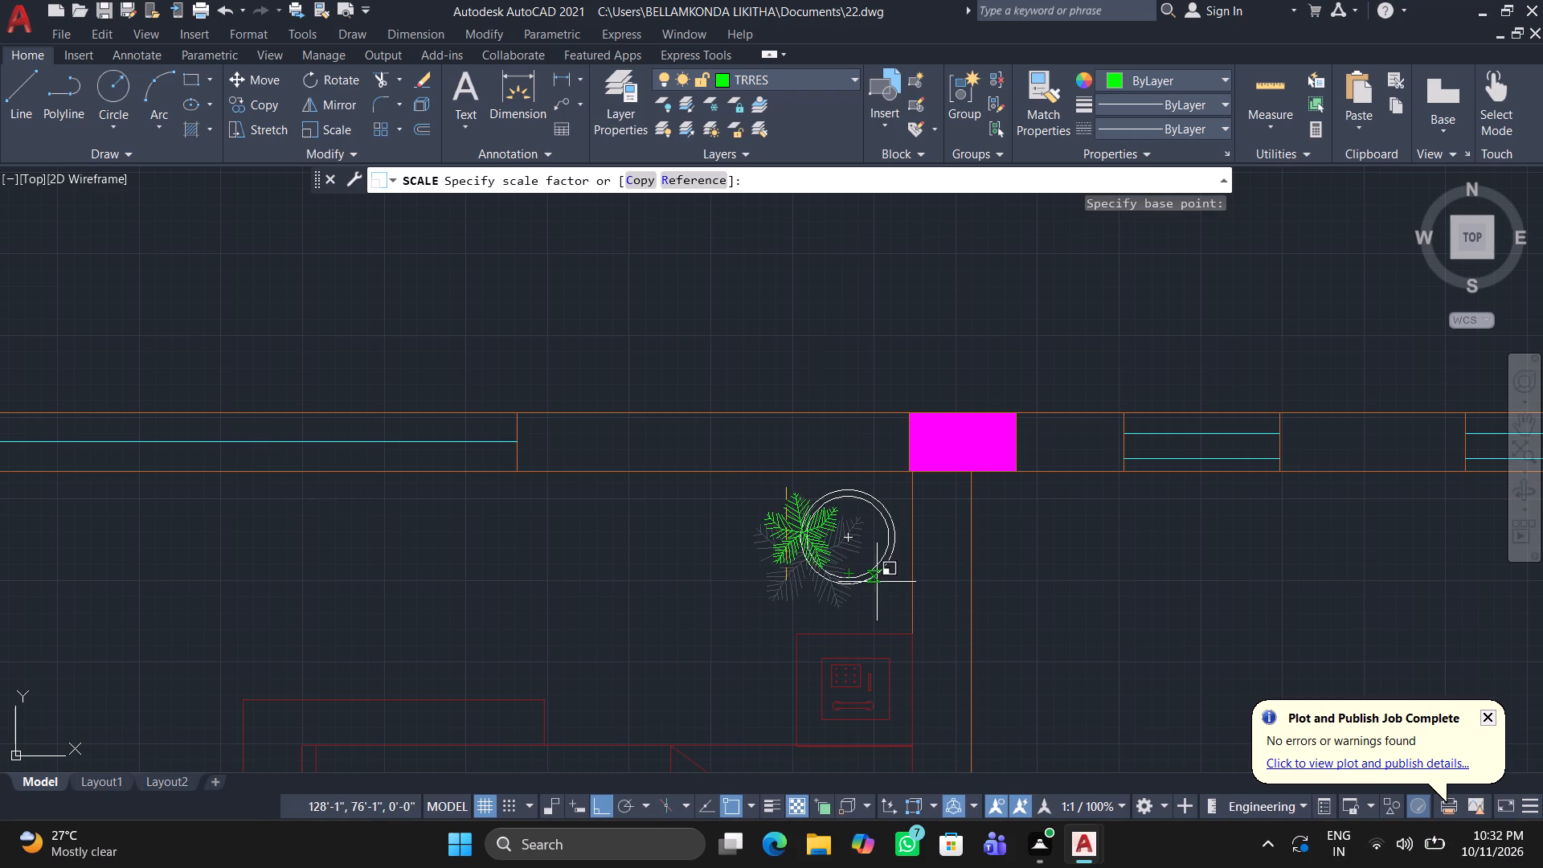
pyautogui.click(893, 594)
# Move the tree by its centre point to the middle of the pot circles.
pyautogui.click(804, 543)
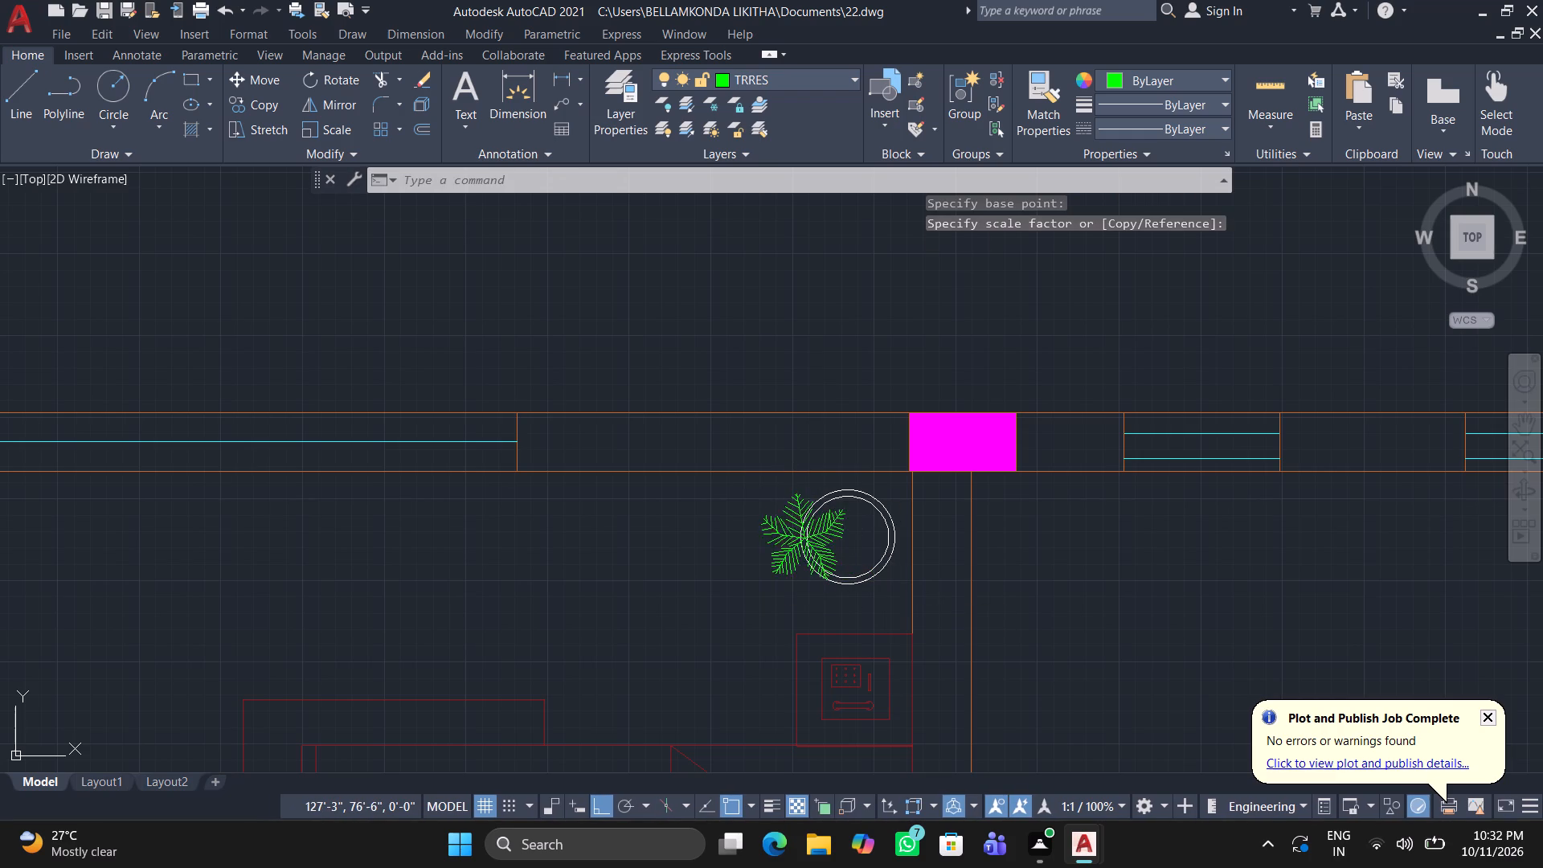
pyautogui.scroll(3, 804, 543)
pyautogui.click(805, 526)
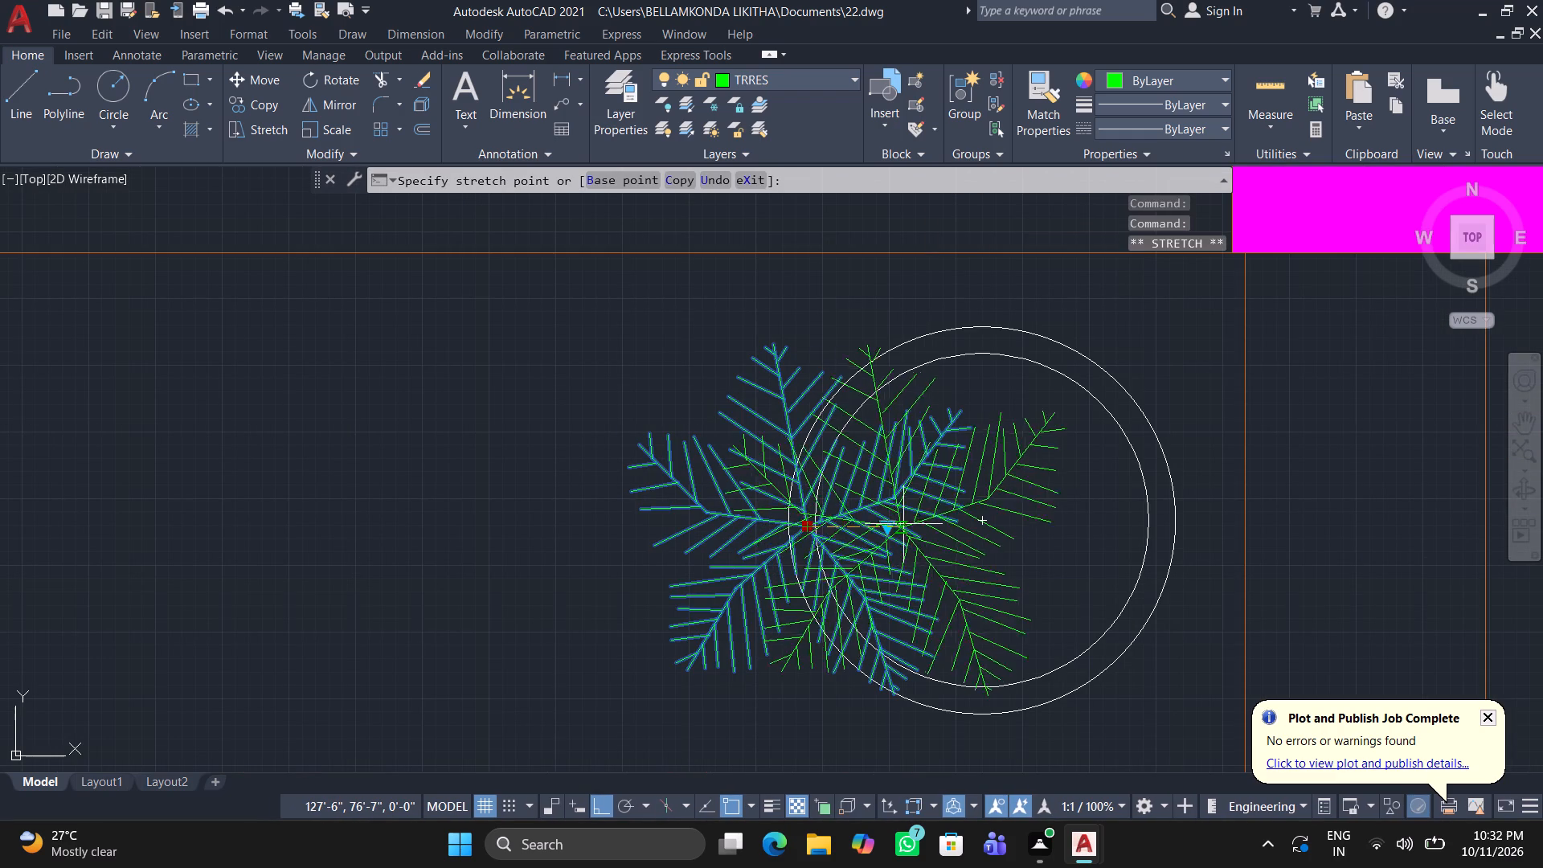
pyautogui.click(984, 510)
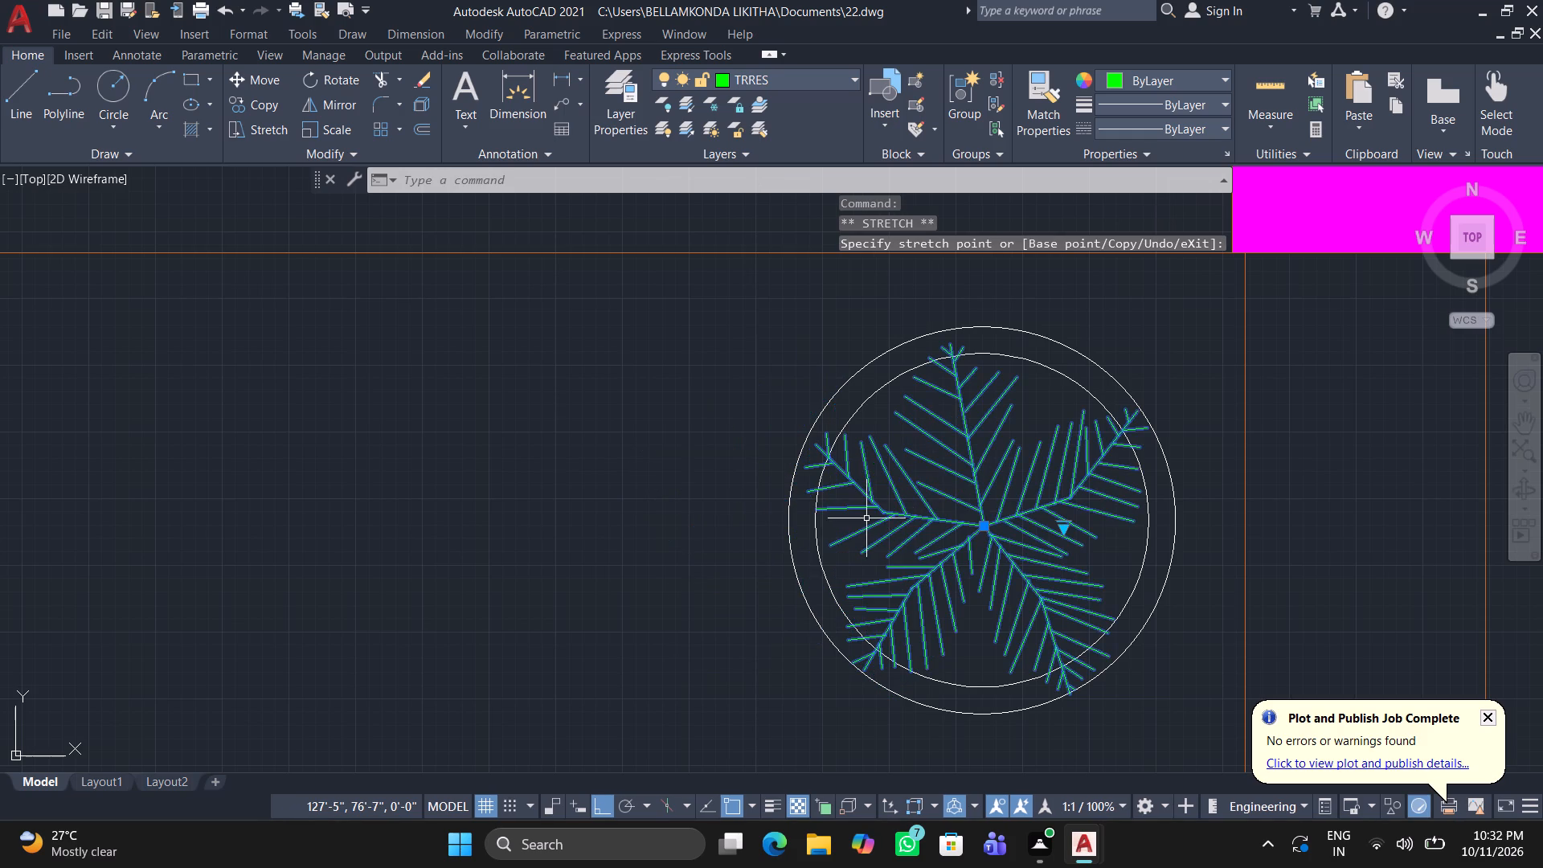
pyautogui.scroll(-3, 853, 521)
pyautogui.scroll(-1, 954, 563)
pyautogui.moveTo(985, 571); pyautogui.dragTo(836, 510, button='middle')
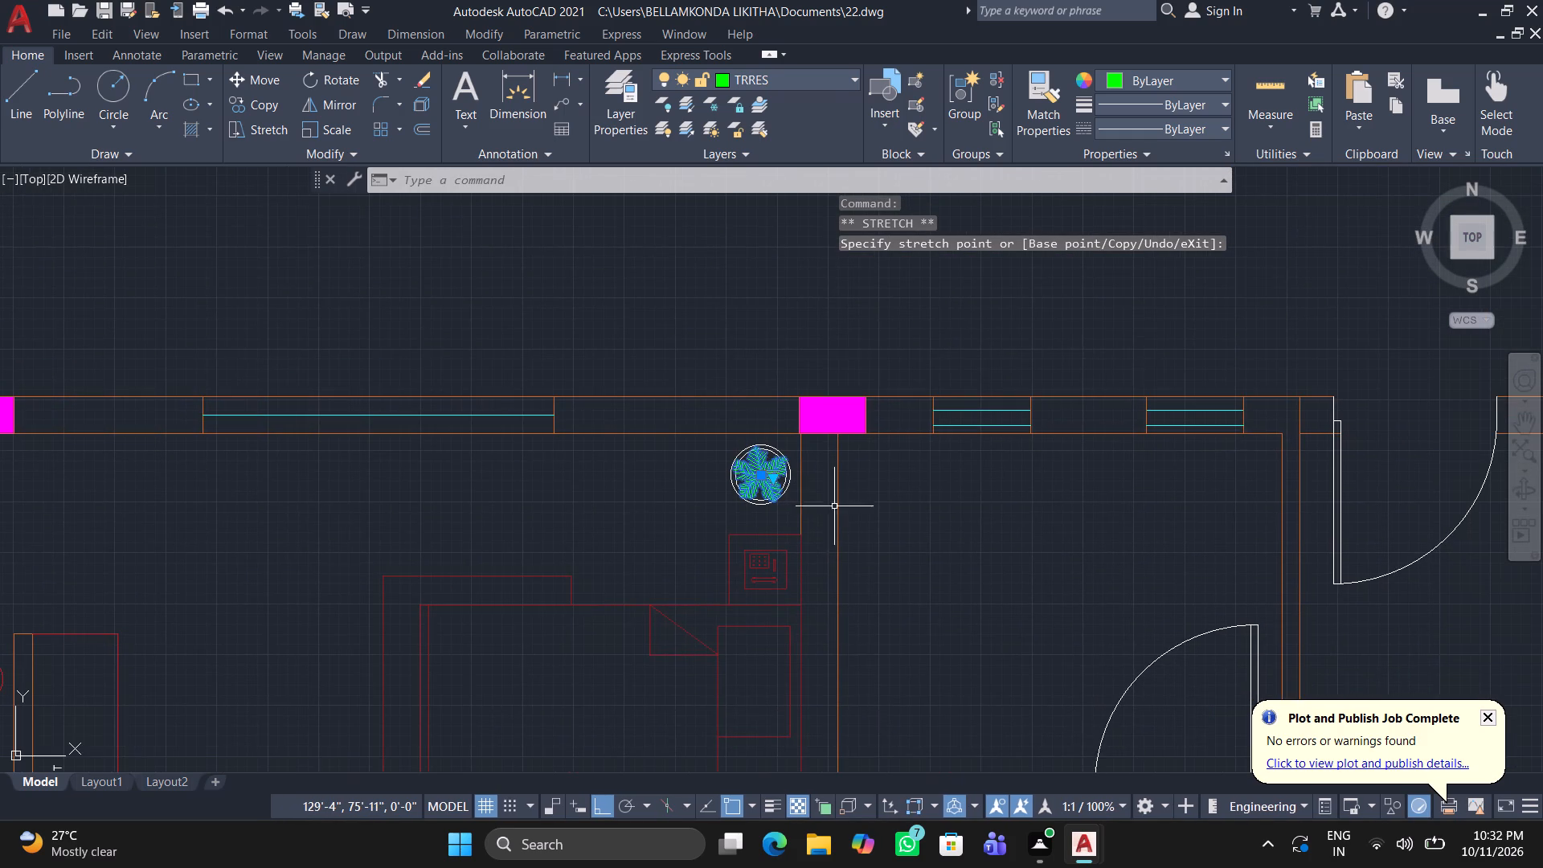